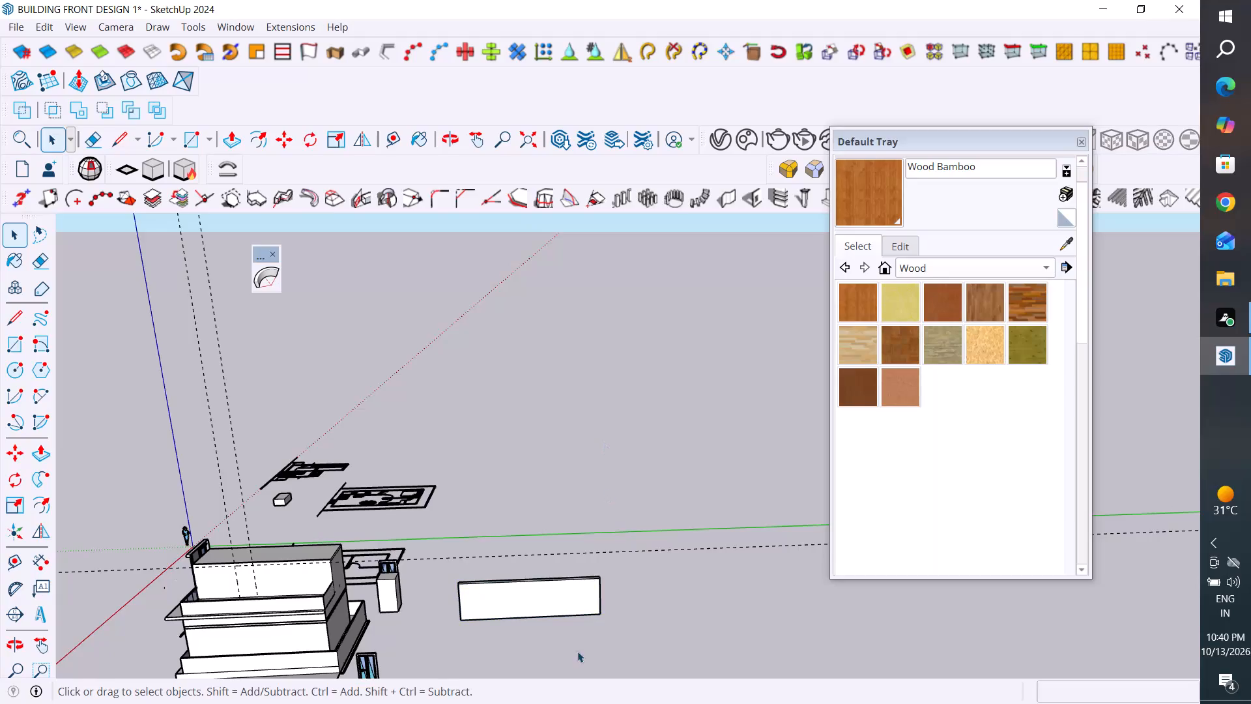
Place a guide on the freestanding wall slab's front face, 101" in from its short end edge nearest the building.
scroll(575, 647, down, 2)
middle_drag(570, 623, 552, 540)
scroll(531, 565, up, 2)
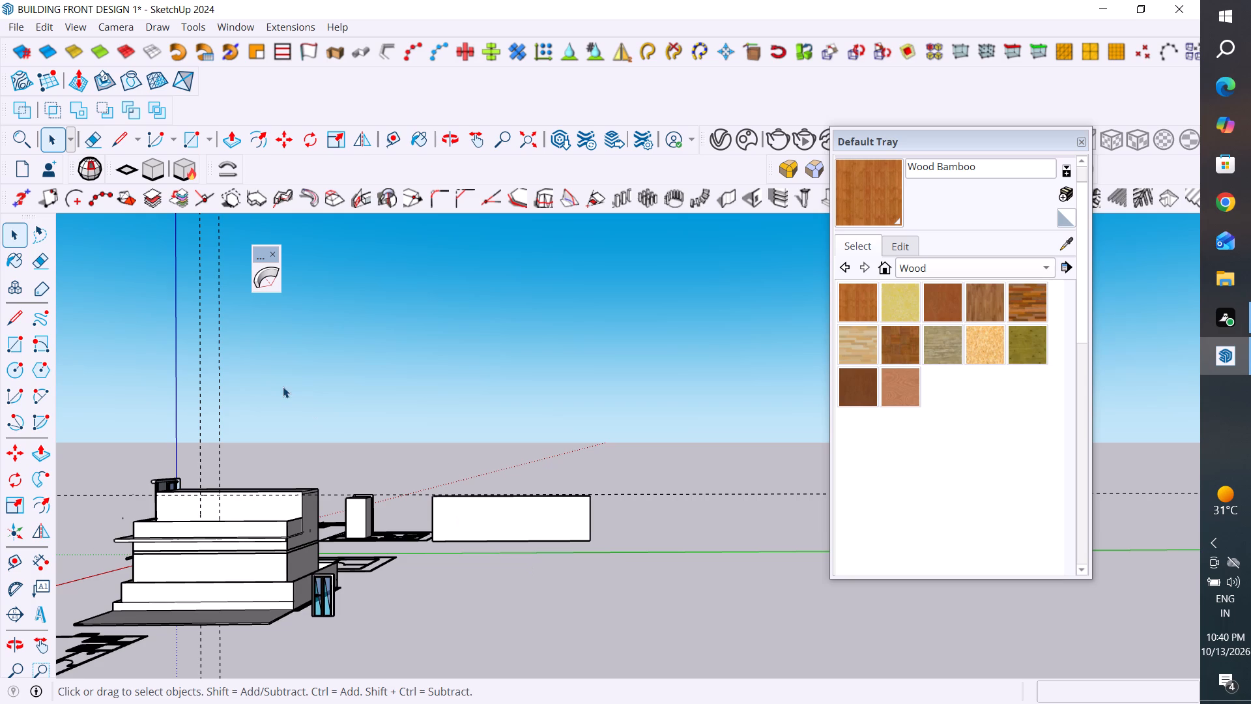
scroll(516, 522, down, 1)
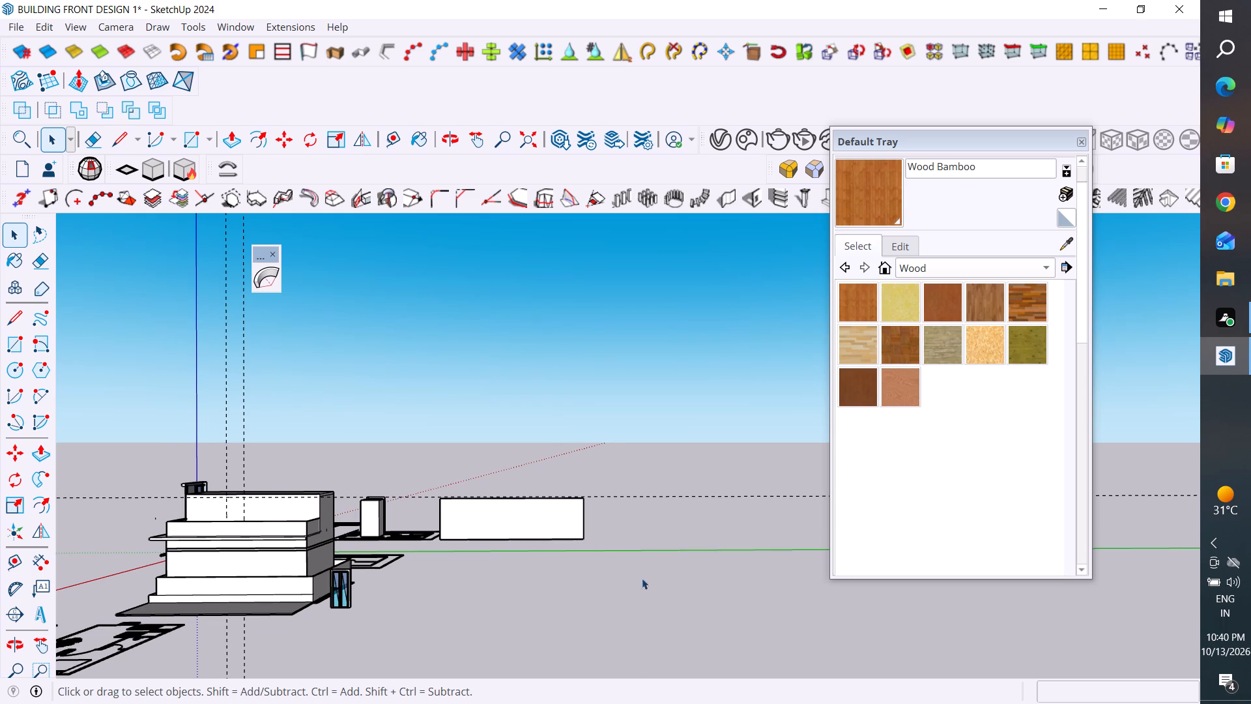
scroll(455, 291, down, 2)
middle_drag(496, 442, 529, 627)
scroll(529, 627, down, 1)
scroll(506, 587, up, 4)
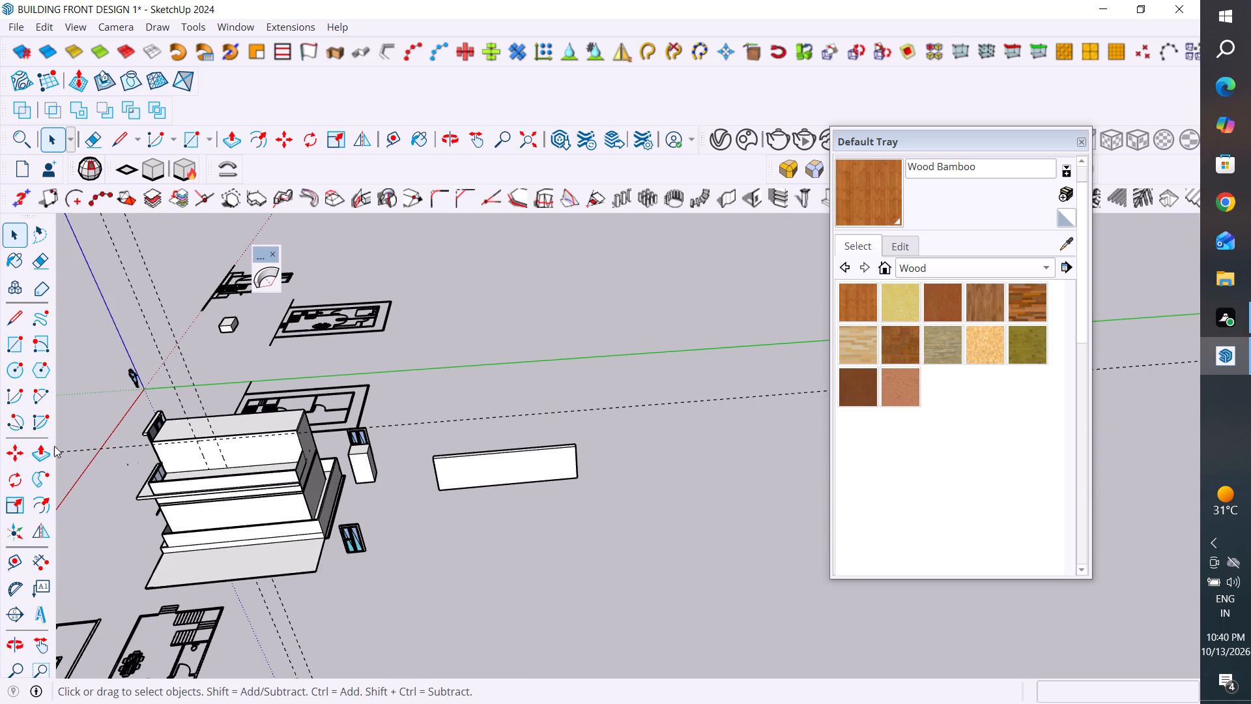
click(8, 566)
scroll(455, 493, up, 4)
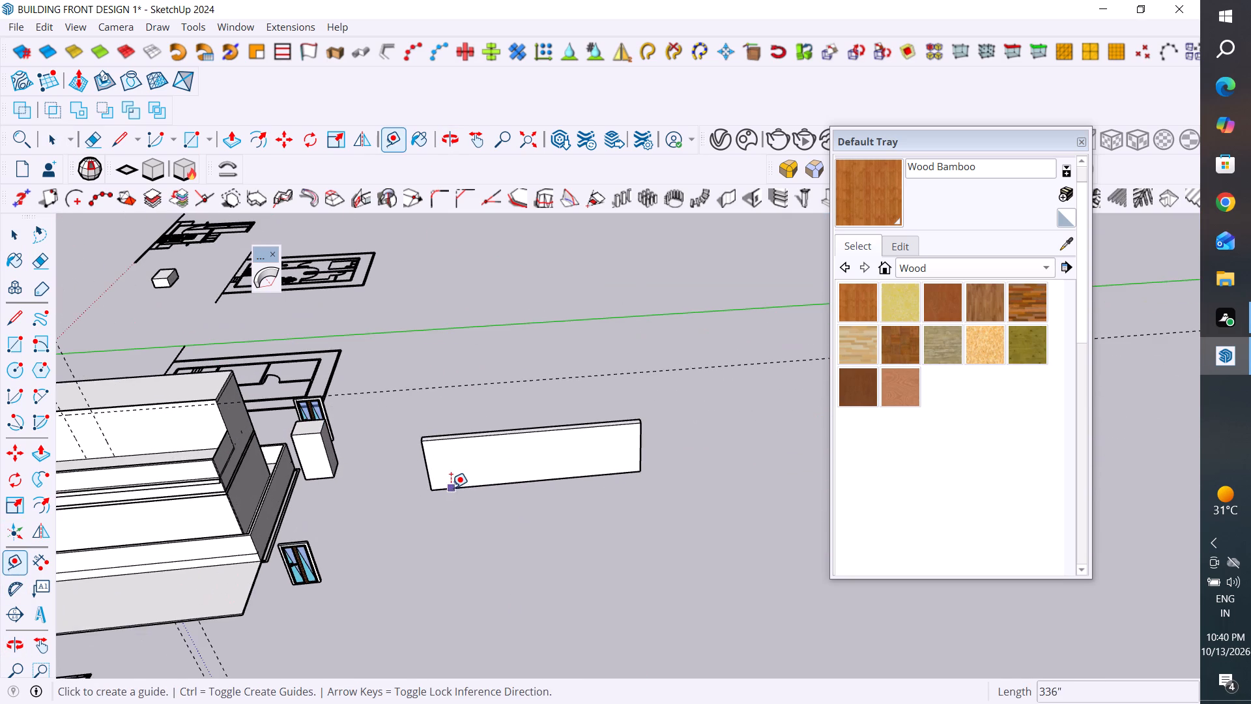
click(424, 471)
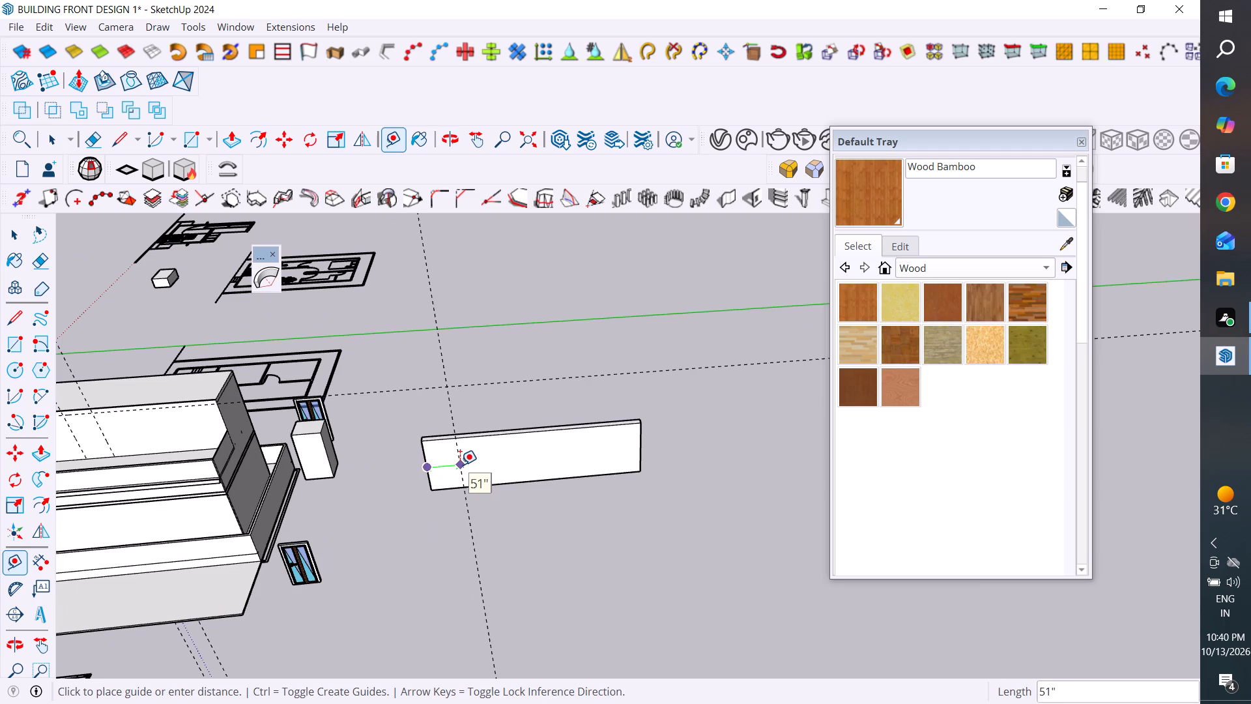
key(1)
text(01)
key(shift+quotedbl)
key(Return)
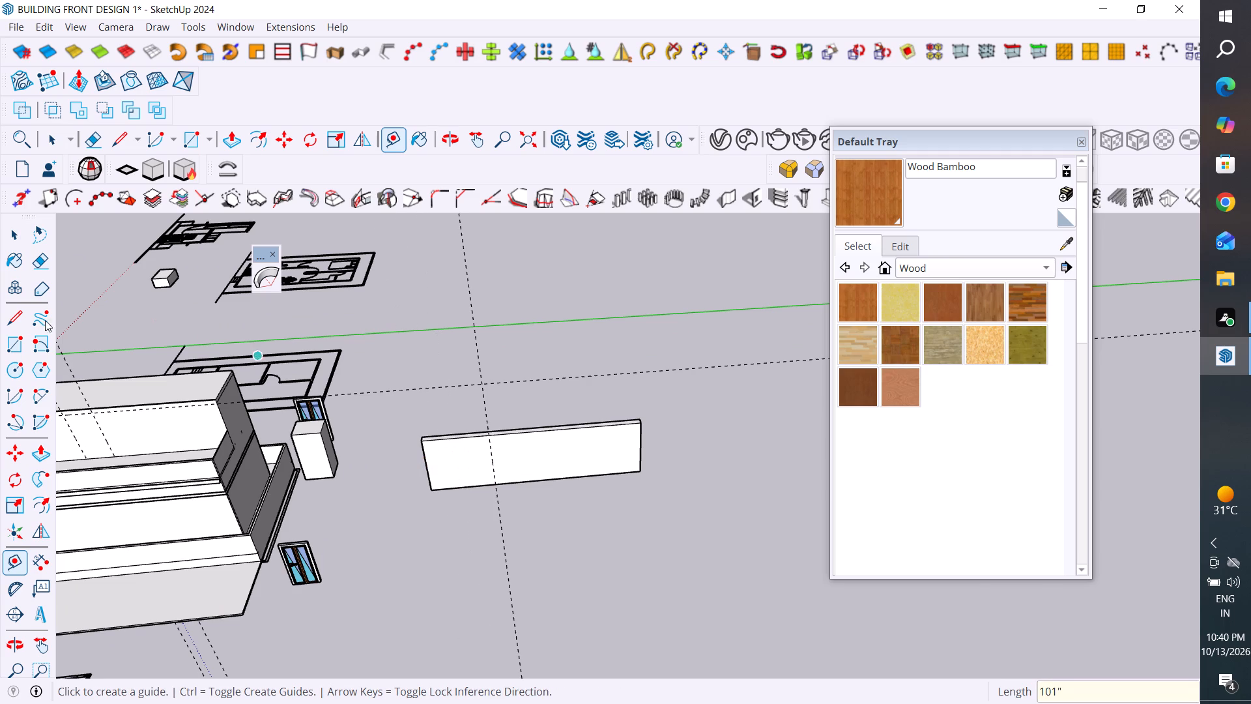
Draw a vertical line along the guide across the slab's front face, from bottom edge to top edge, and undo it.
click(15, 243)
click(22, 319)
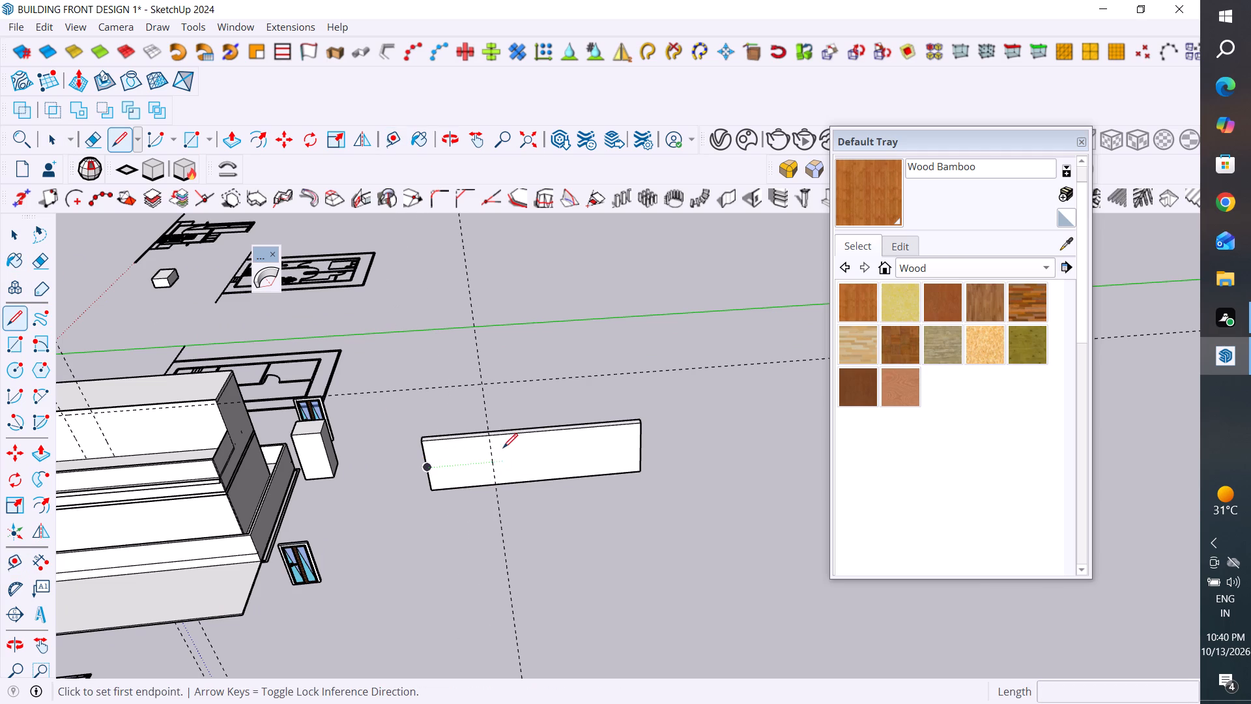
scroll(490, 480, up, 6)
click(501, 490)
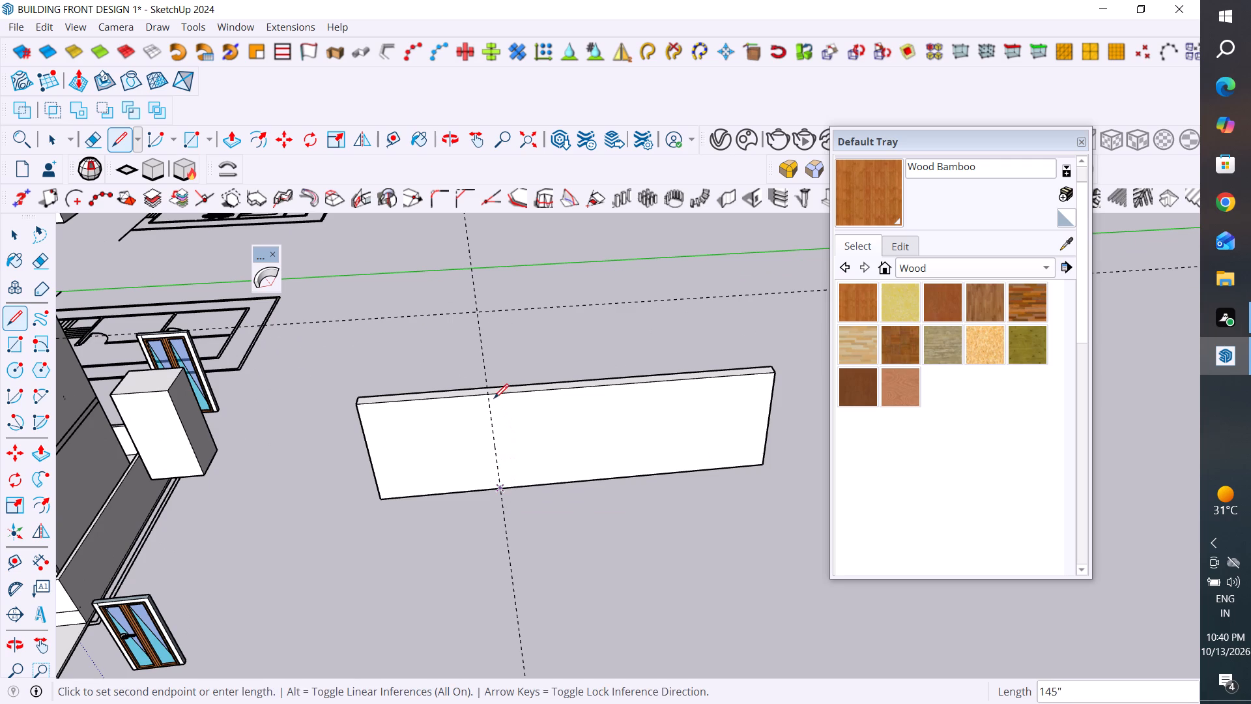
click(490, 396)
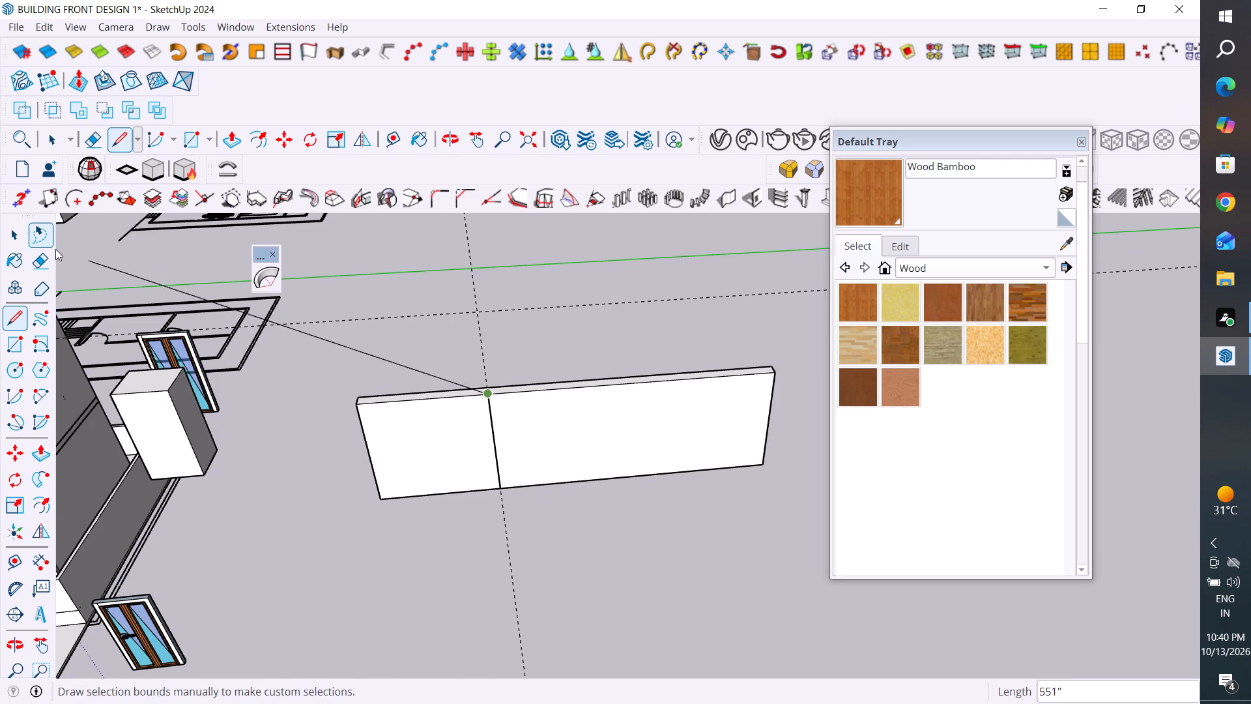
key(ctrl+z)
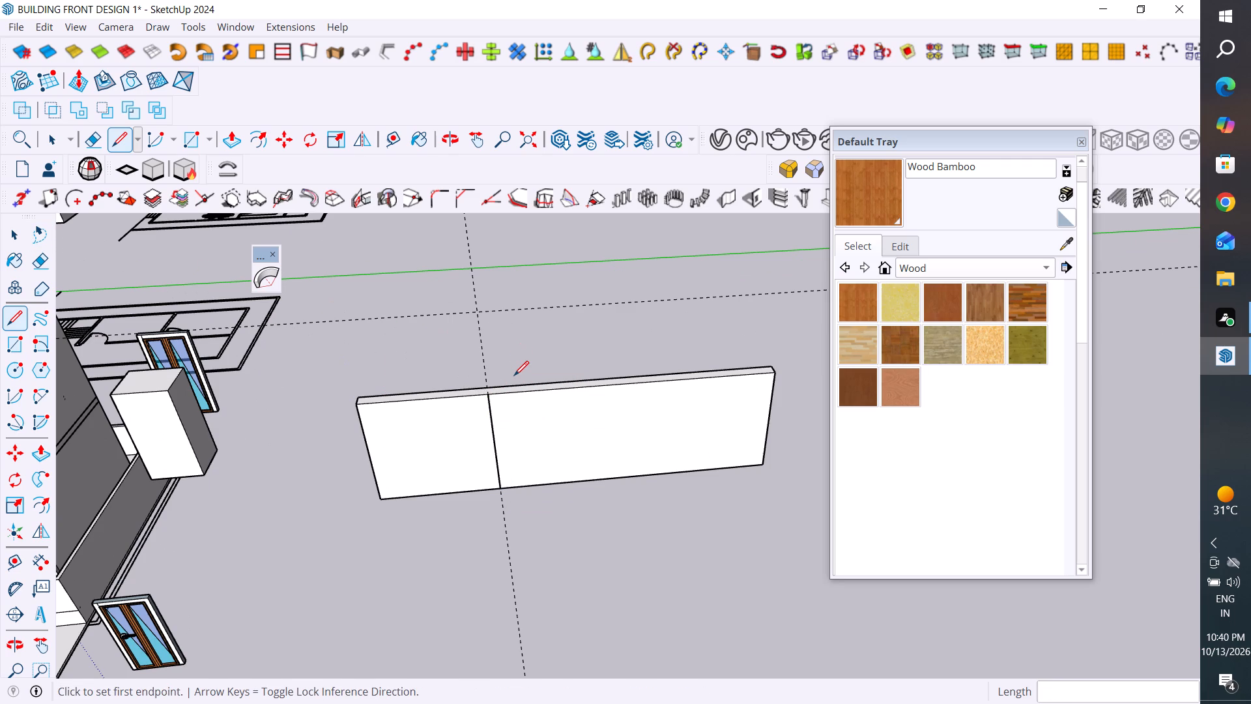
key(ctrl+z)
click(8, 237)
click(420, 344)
Move the glazed double door beside the white box about 387" to the front of the freestanding wall slab.
middle_drag(677, 344, 629, 340)
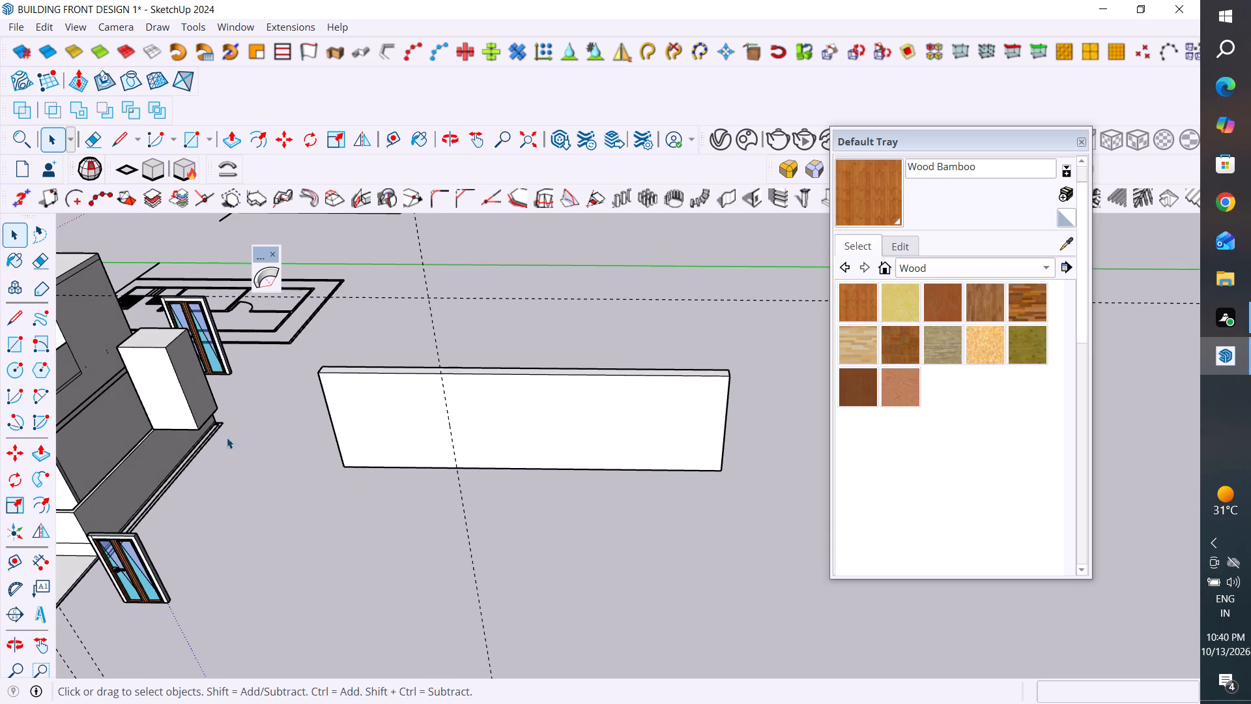
click(219, 372)
scroll(373, 343, down, 3)
middle_drag(381, 345, 398, 427)
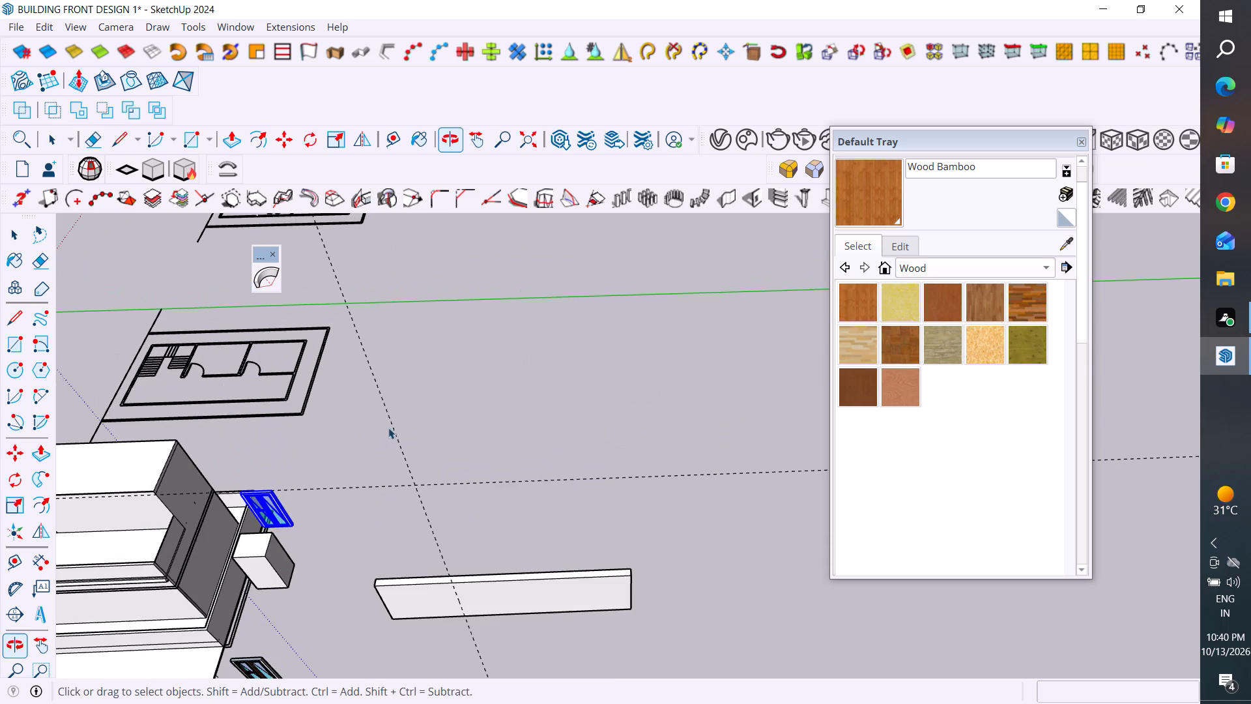
scroll(314, 454, down, 1)
scroll(261, 527, up, 5)
key(m)
scroll(261, 524, up, 2)
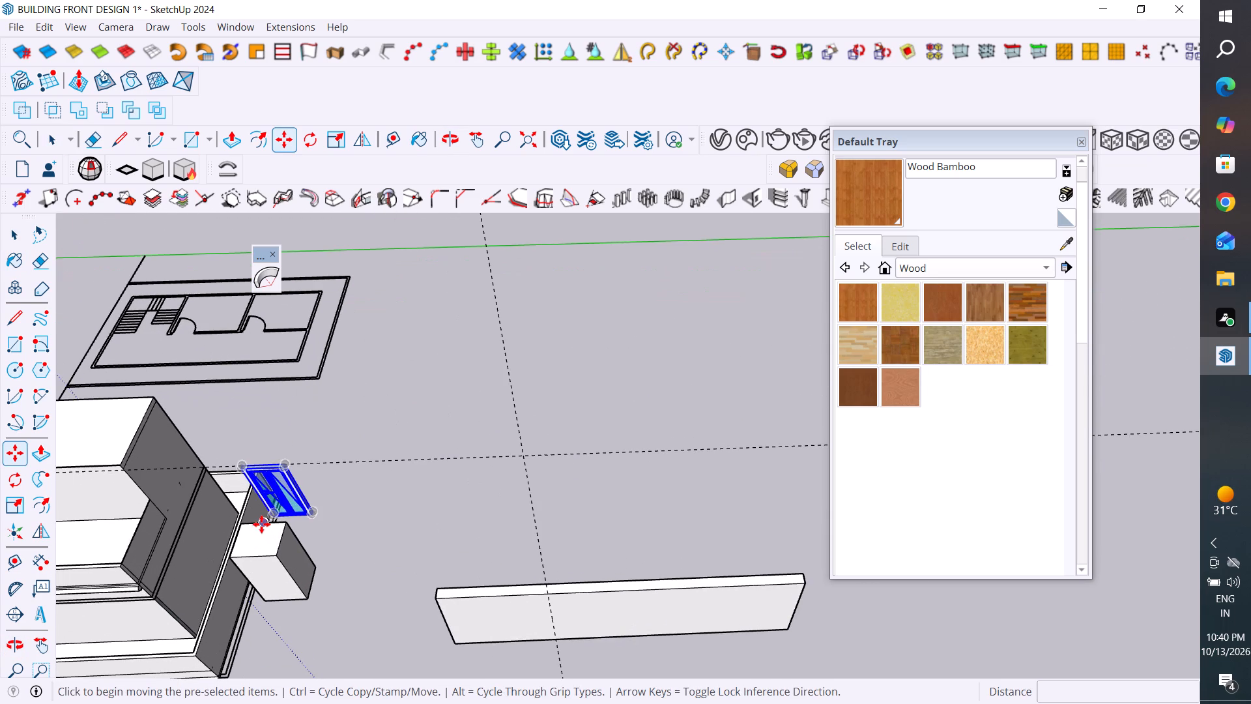
scroll(261, 524, up, 14)
middle_drag(289, 506, 310, 520)
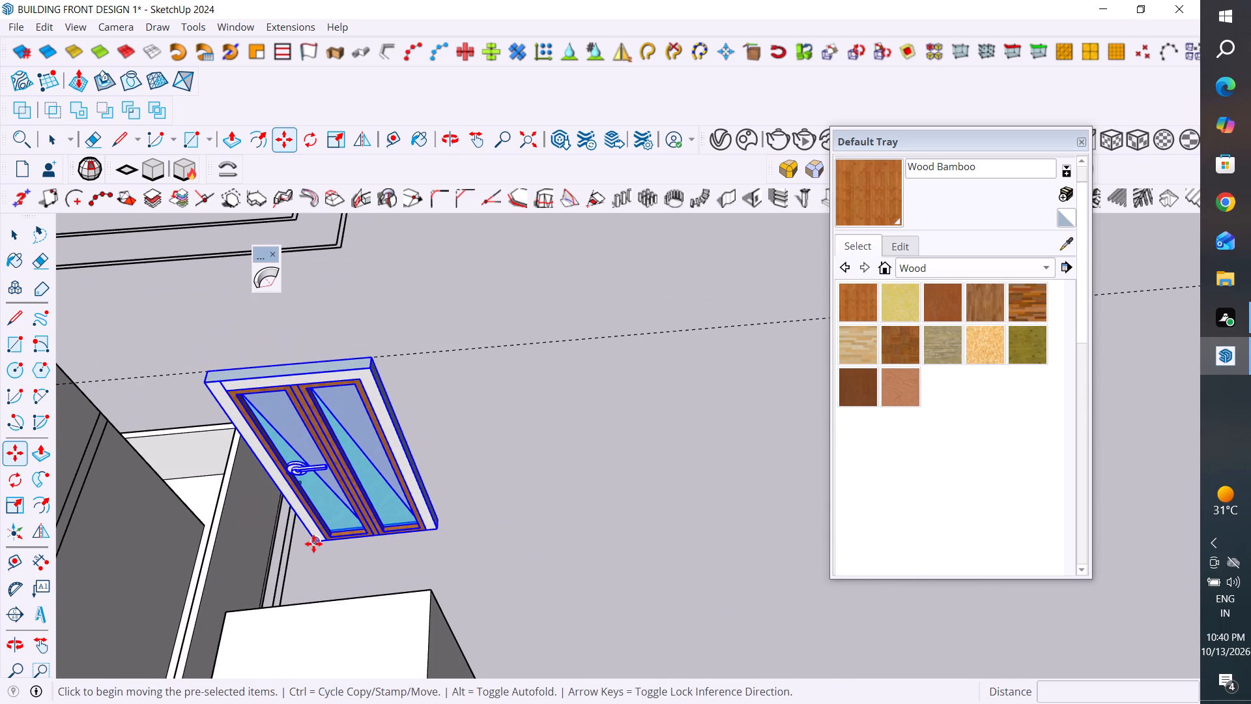
click(313, 544)
scroll(361, 329, down, 11)
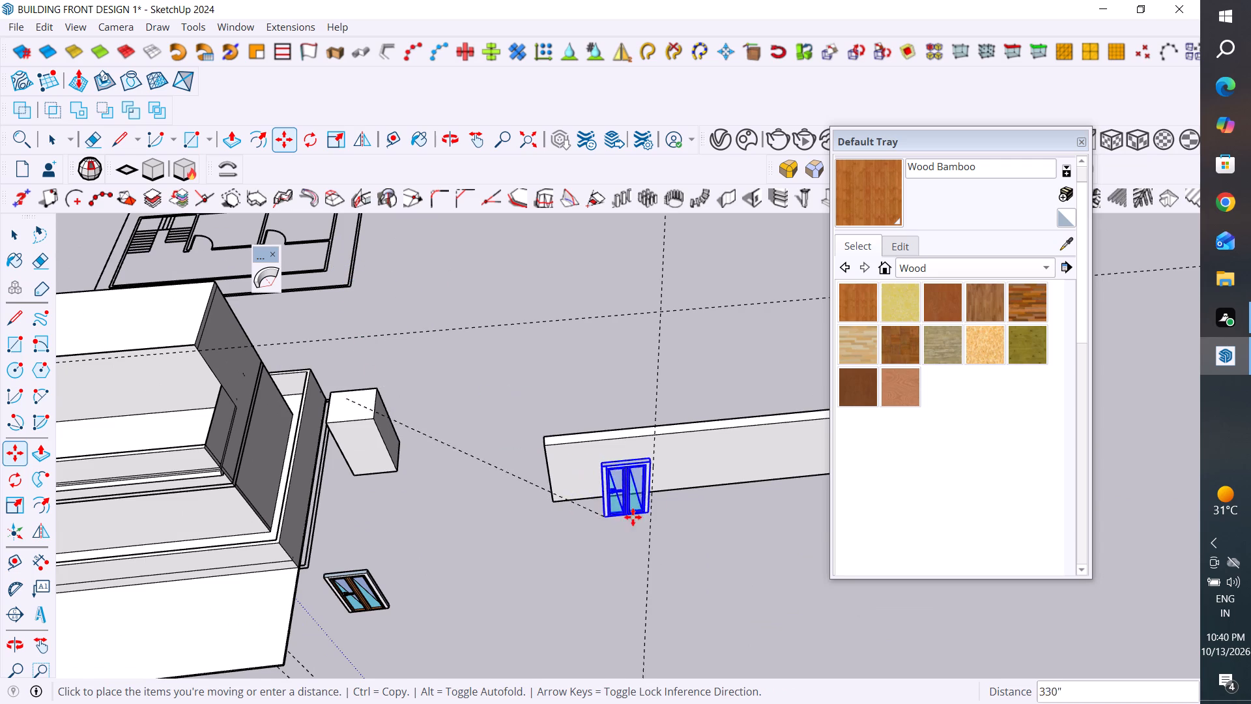
scroll(667, 508, up, 5)
click(670, 518)
click(15, 239)
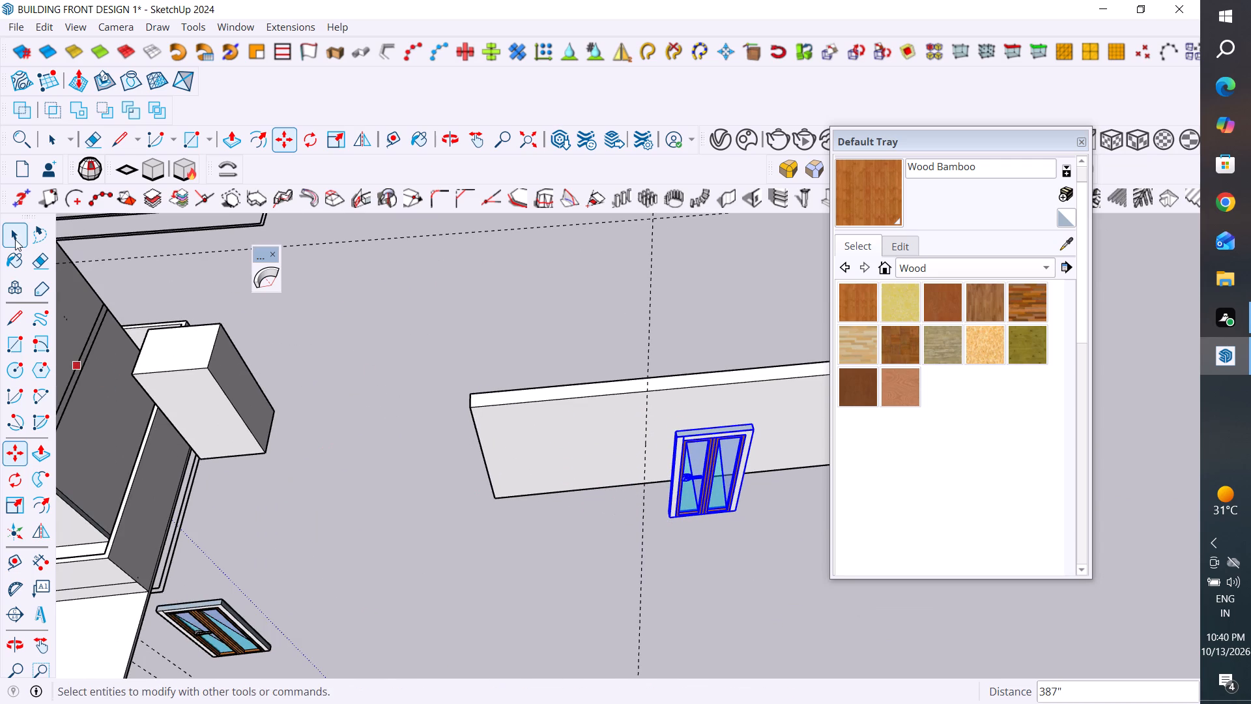
click(327, 446)
Move the glazed door by its bottom corner about 198" to the open ground beyond the wall slab's near end.
middle_drag(627, 566, 741, 510)
scroll(739, 433, up, 4)
middle_drag(629, 461, 674, 387)
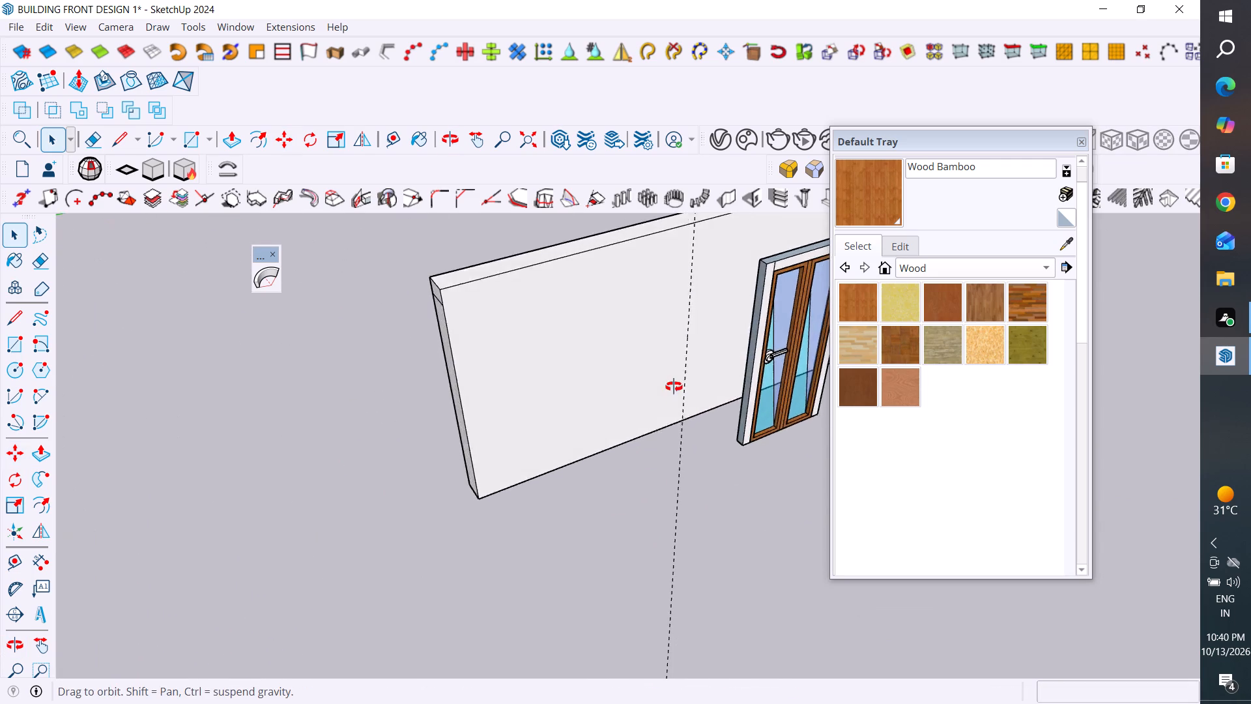
middle_drag(674, 387, 713, 392)
scroll(737, 443, up, 3)
click(729, 428)
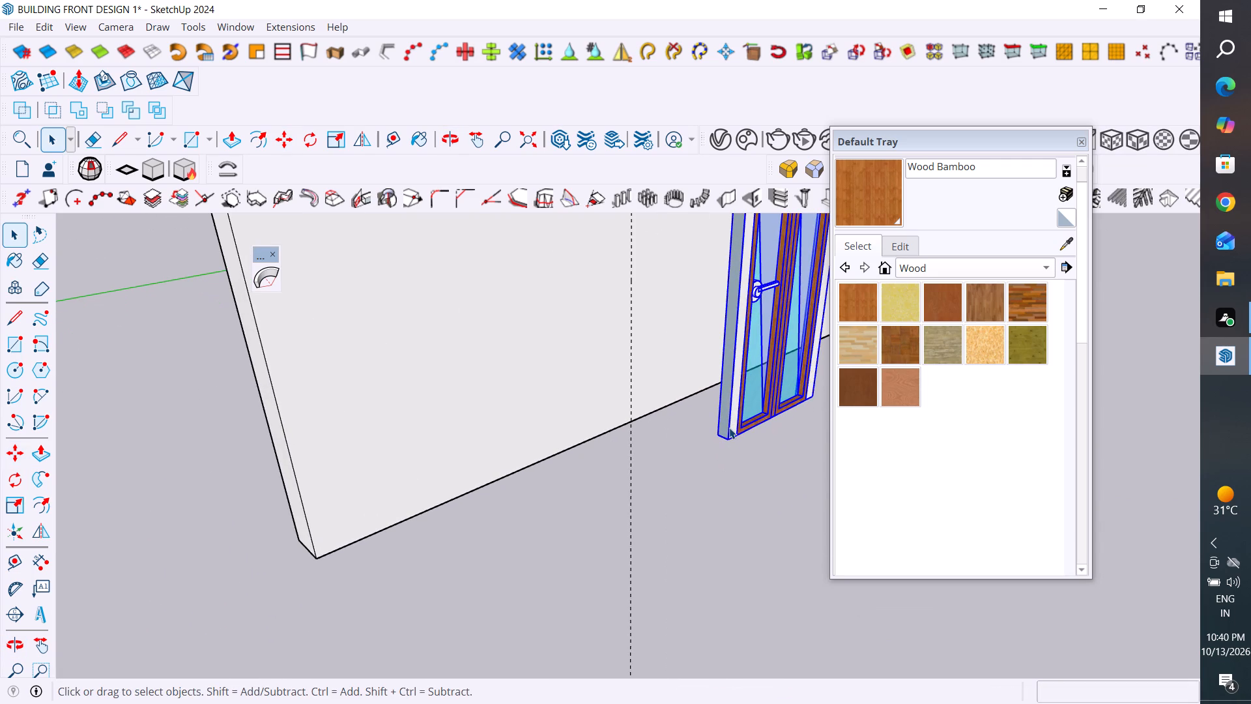
key(m)
click(715, 439)
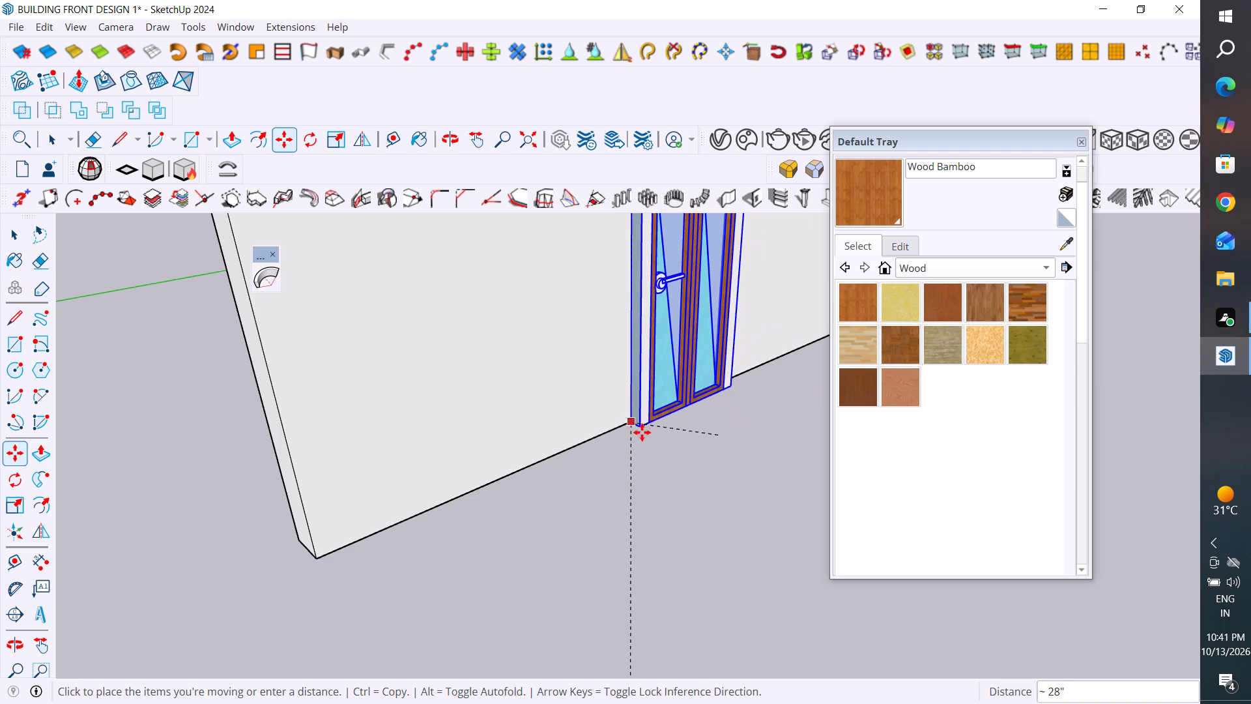
scroll(605, 434, down, 18)
click(276, 533)
scroll(500, 519, down, 5)
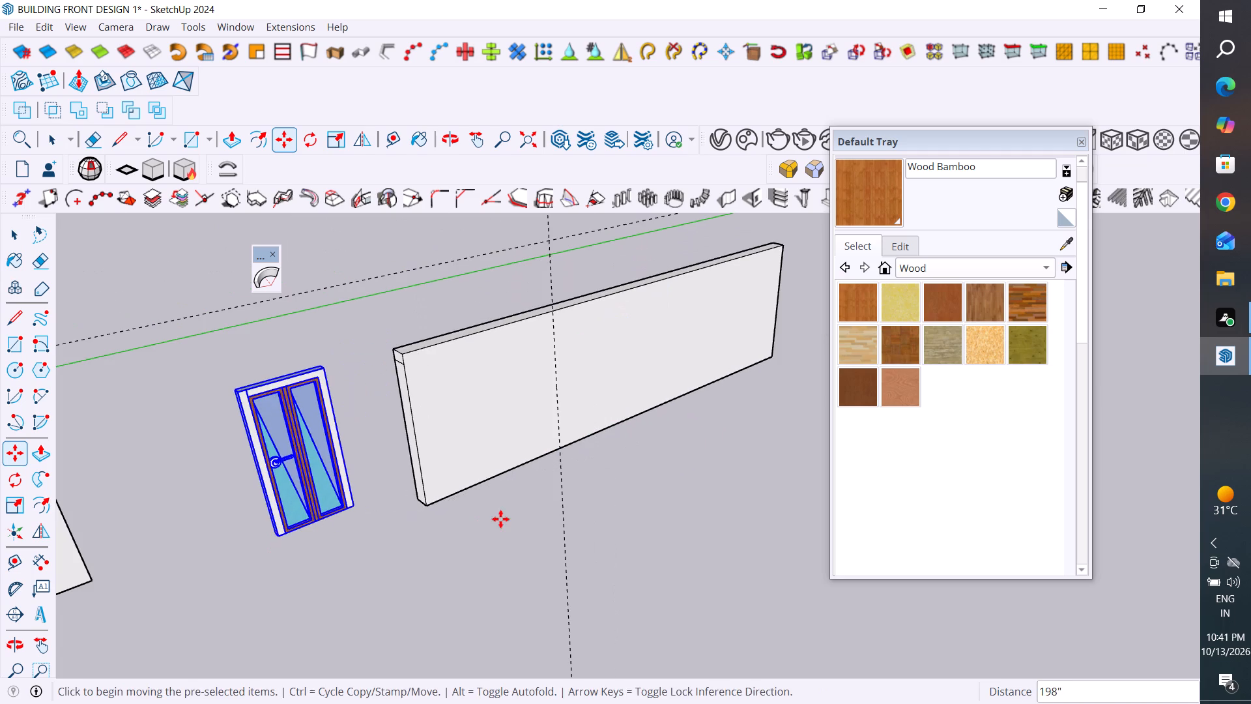
Move the white box about 399" from beside the building to the ground in front of the wall slab.
scroll(500, 519, down, 1)
middle_drag(594, 502, 504, 526)
click(15, 224)
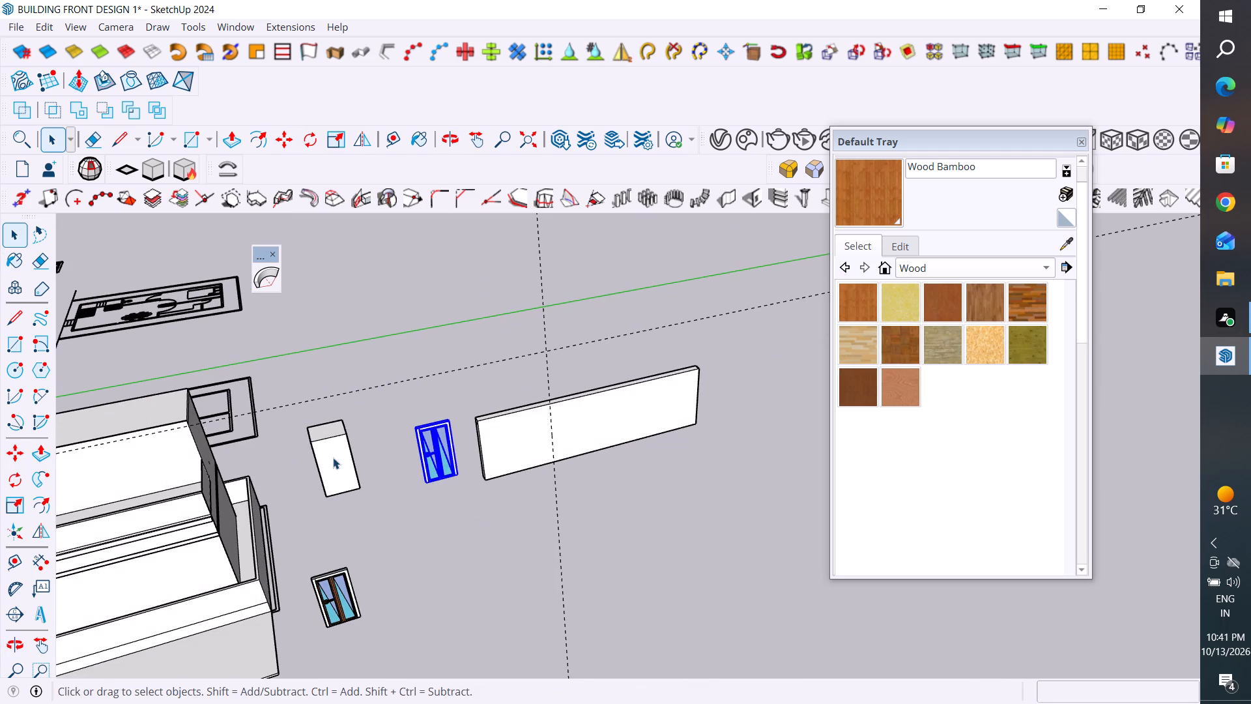
click(338, 465)
key(m)
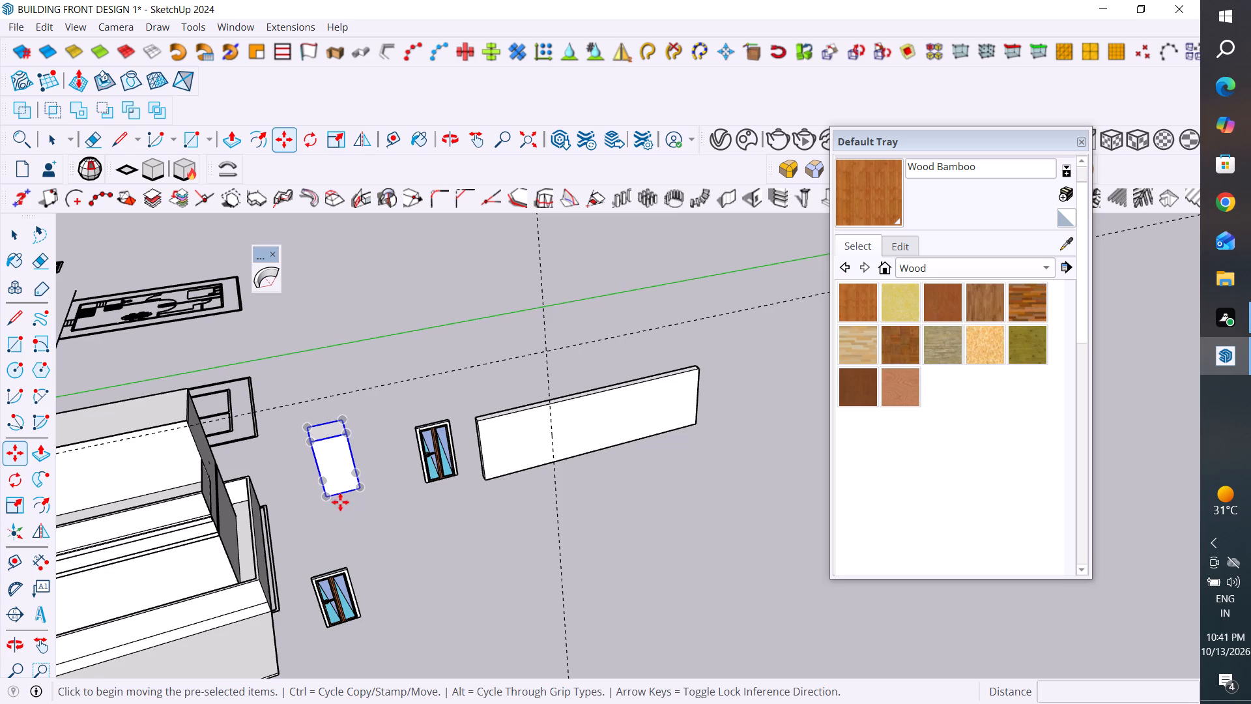
click(326, 498)
click(621, 521)
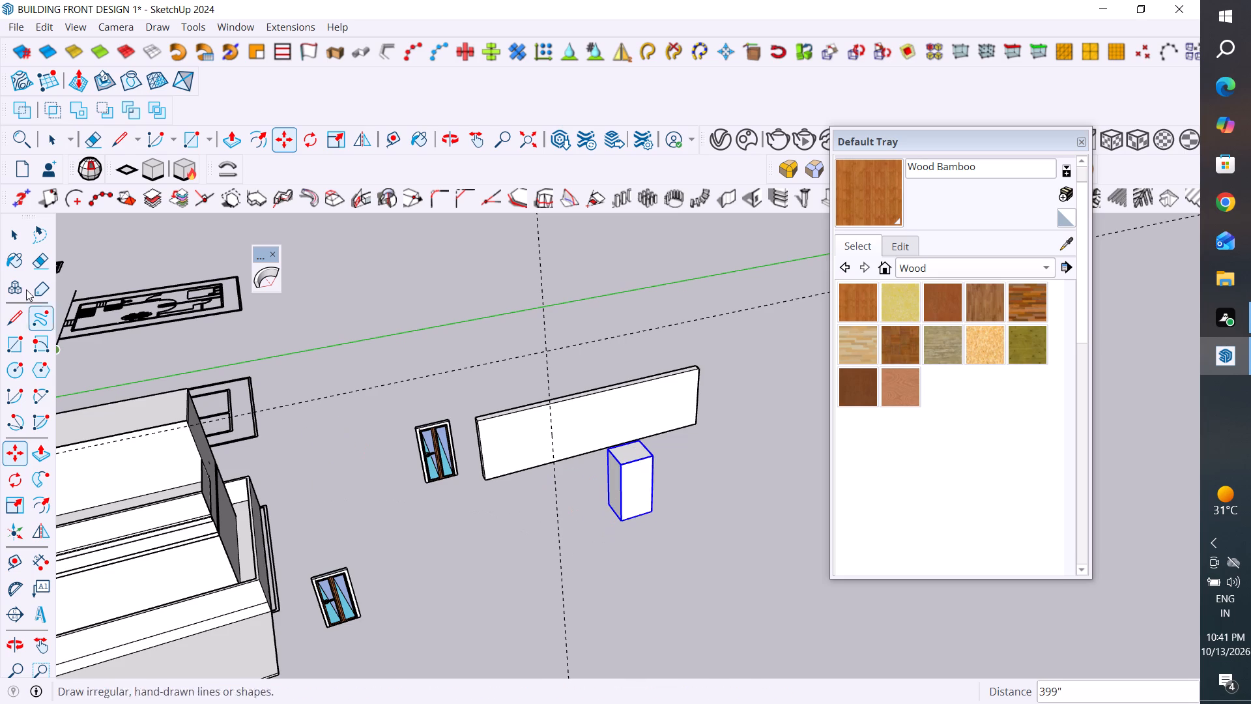
click(16, 242)
Move the white box about 127" so its bottom corner meets the intersection of the guide and the wall slab's bottom edge.
middle_drag(390, 521, 525, 516)
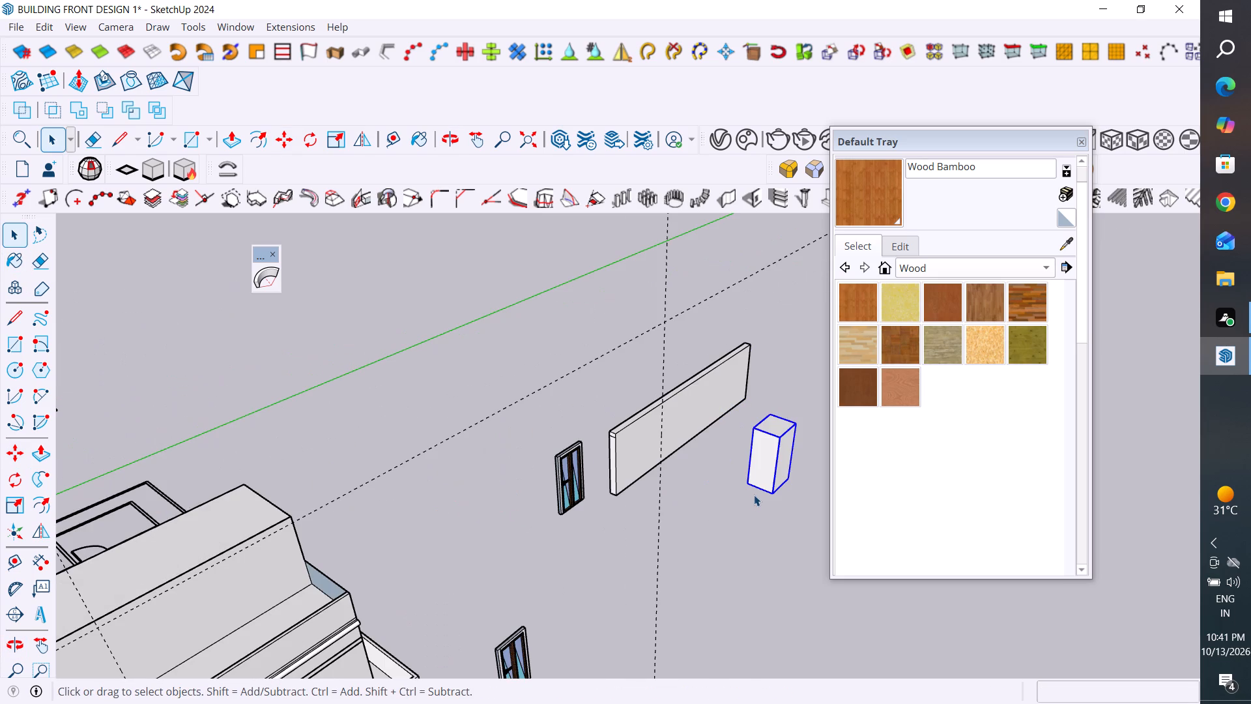
key(m)
scroll(751, 486, up, 4)
click(747, 480)
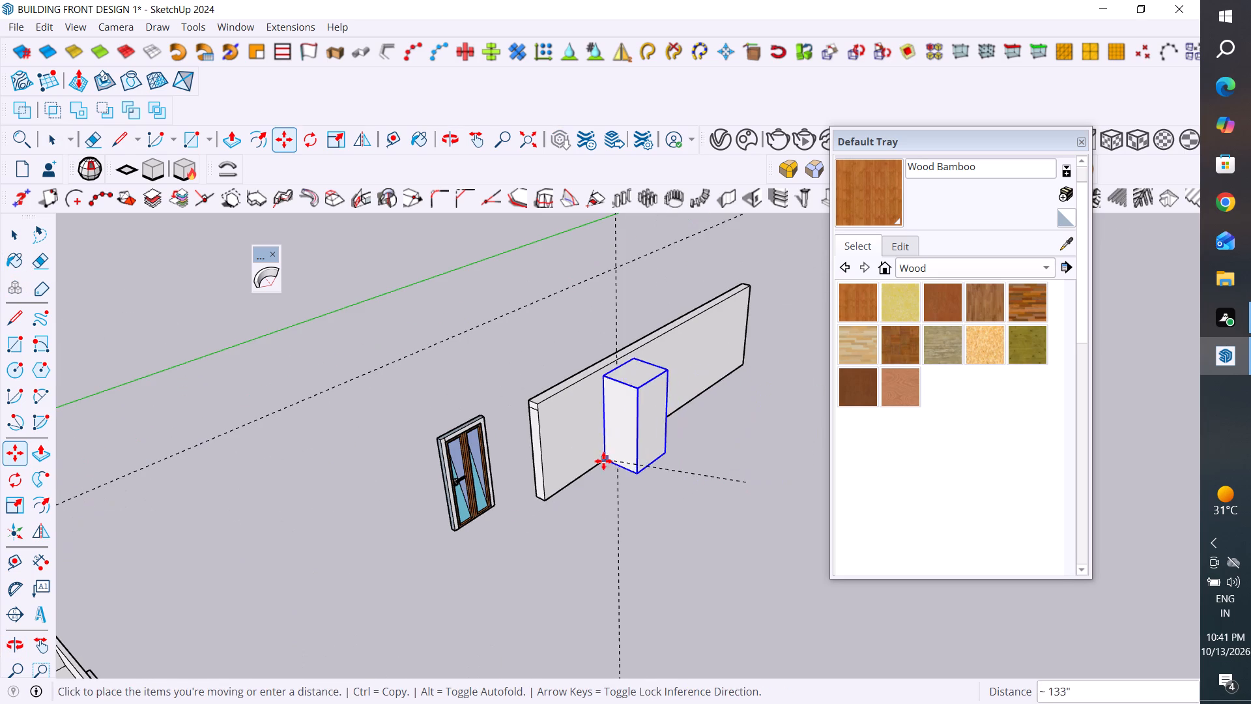
scroll(616, 450, up, 5)
middle_drag(620, 453, 659, 305)
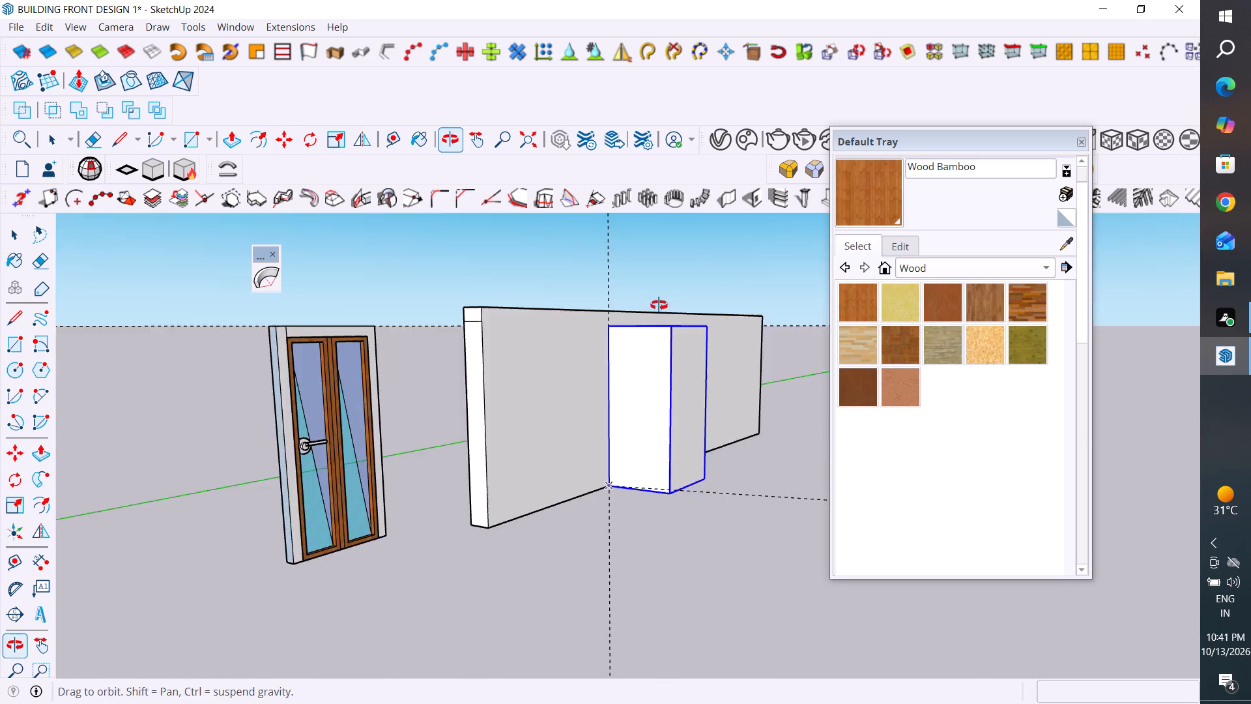
middle_drag(659, 305, 657, 287)
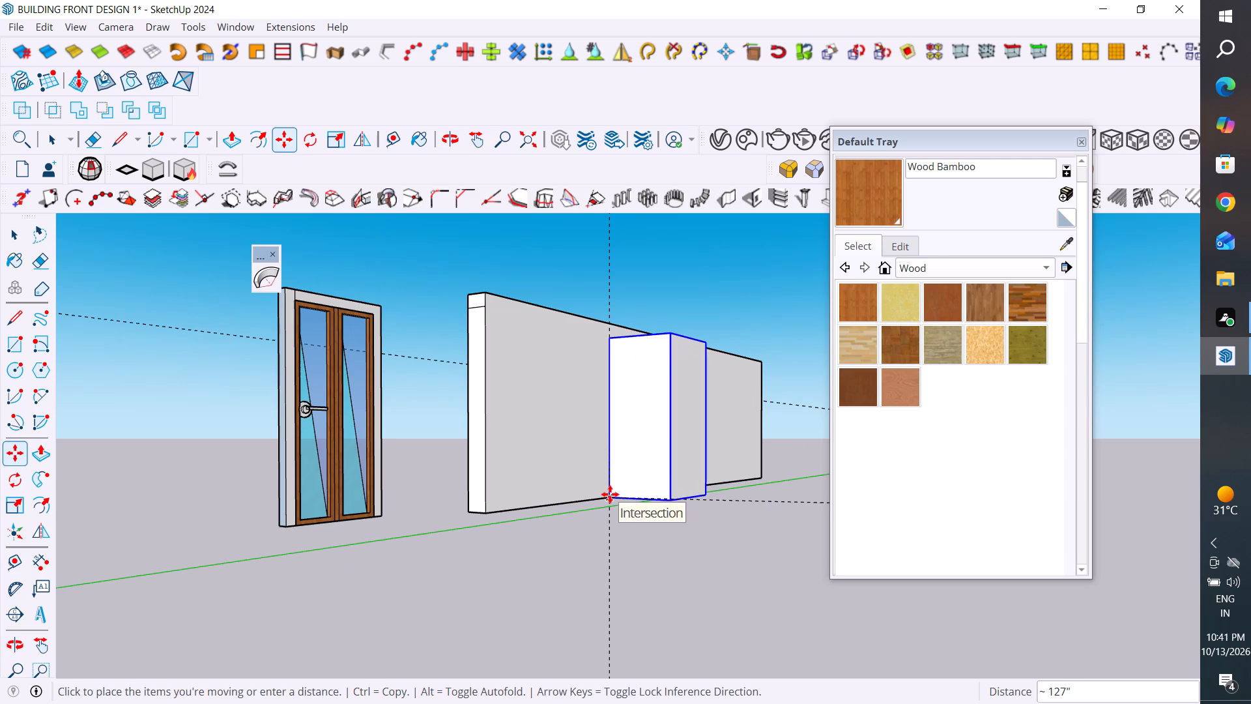
click(610, 494)
click(3, 234)
click(381, 552)
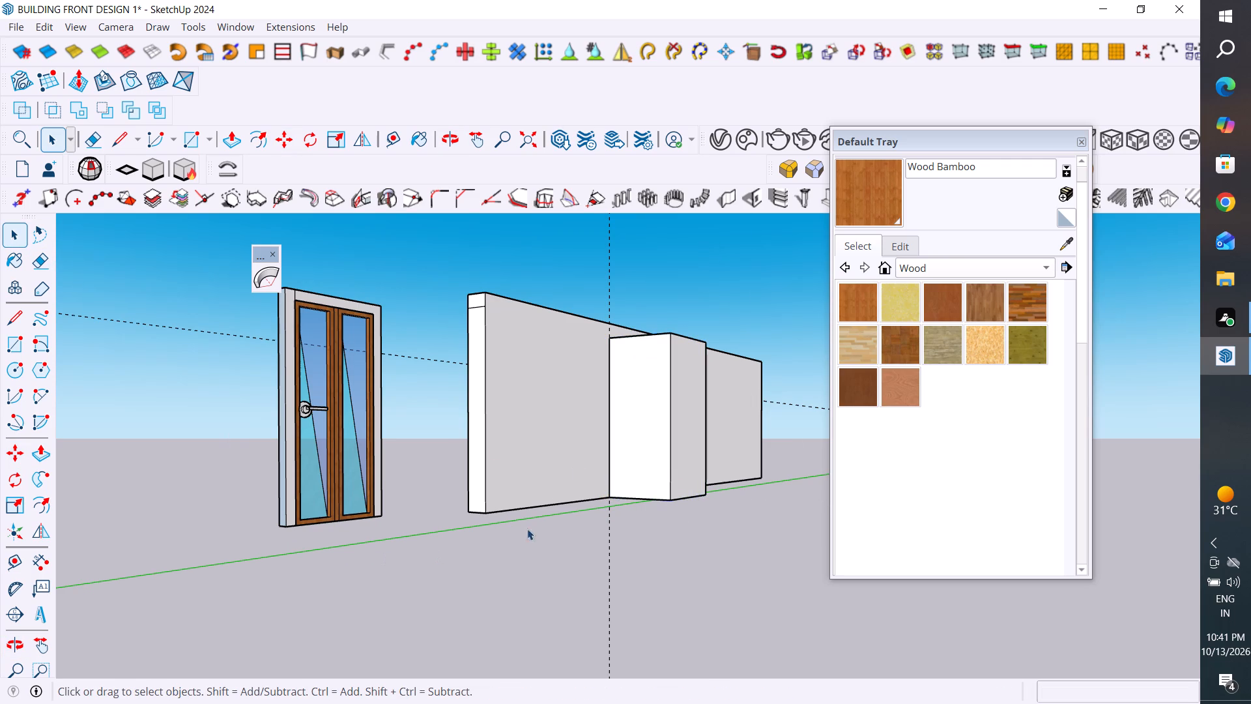
Move the white box 15" into the wall slab, perpendicular to its face, so that it passes through the wall.
click(674, 480)
middle_drag(656, 520, 704, 550)
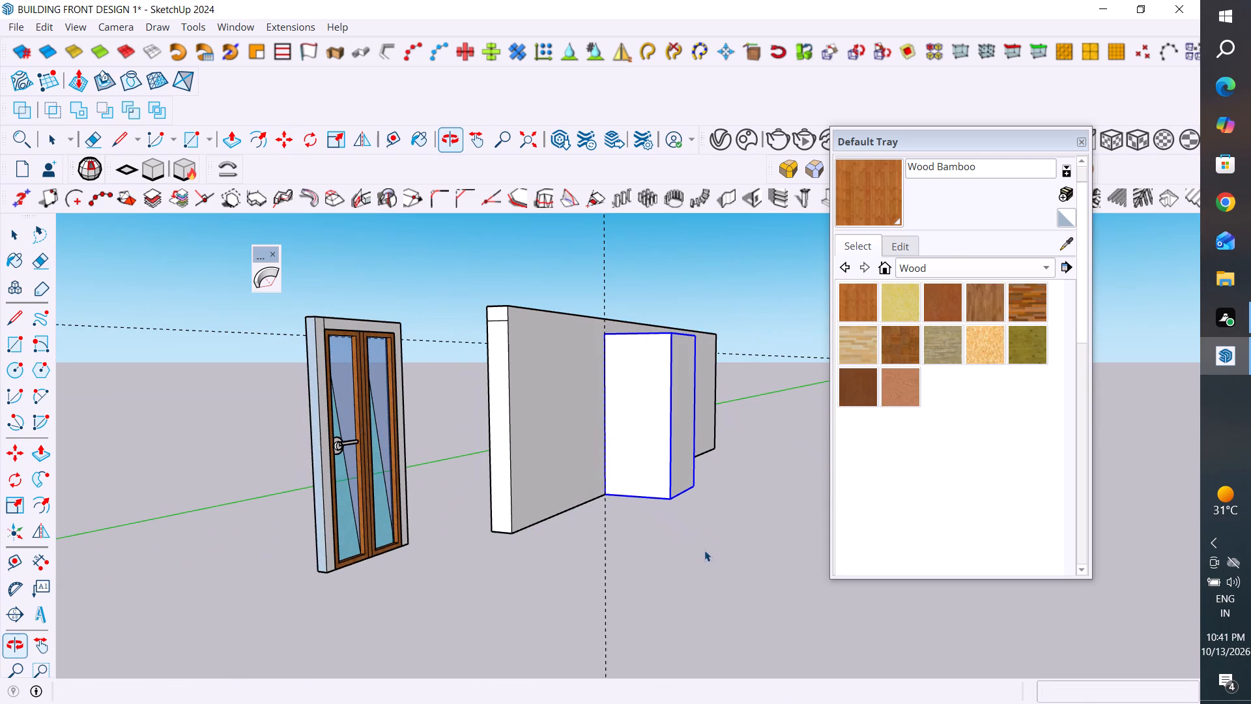
key(m)
scroll(667, 507, up, 3)
middle_drag(675, 511, 706, 535)
scroll(697, 510, down, 4)
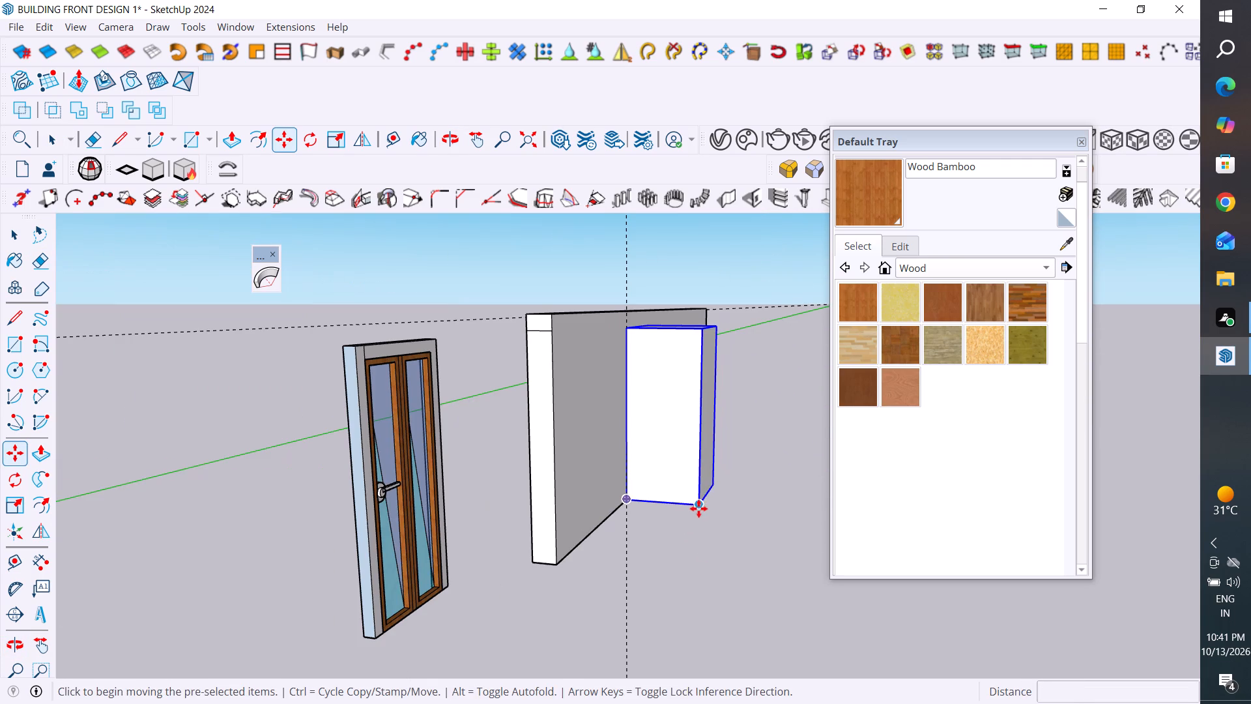
click(701, 505)
click(670, 502)
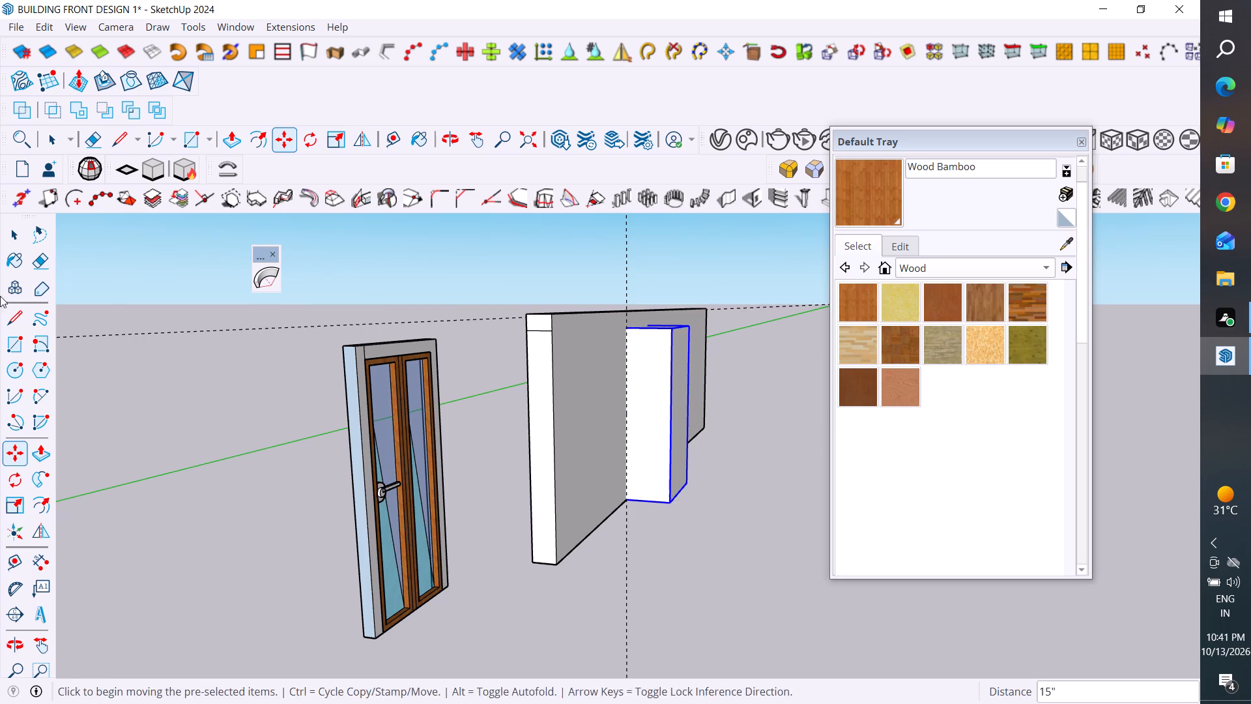
click(5, 235)
click(194, 420)
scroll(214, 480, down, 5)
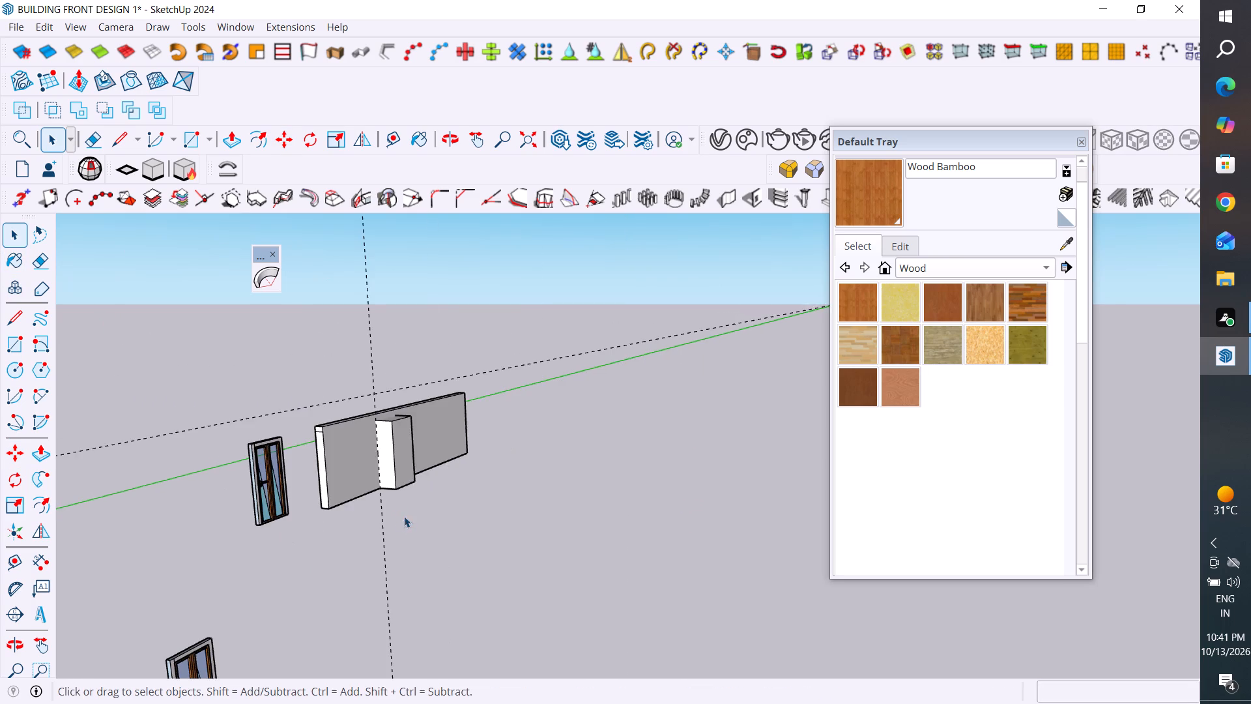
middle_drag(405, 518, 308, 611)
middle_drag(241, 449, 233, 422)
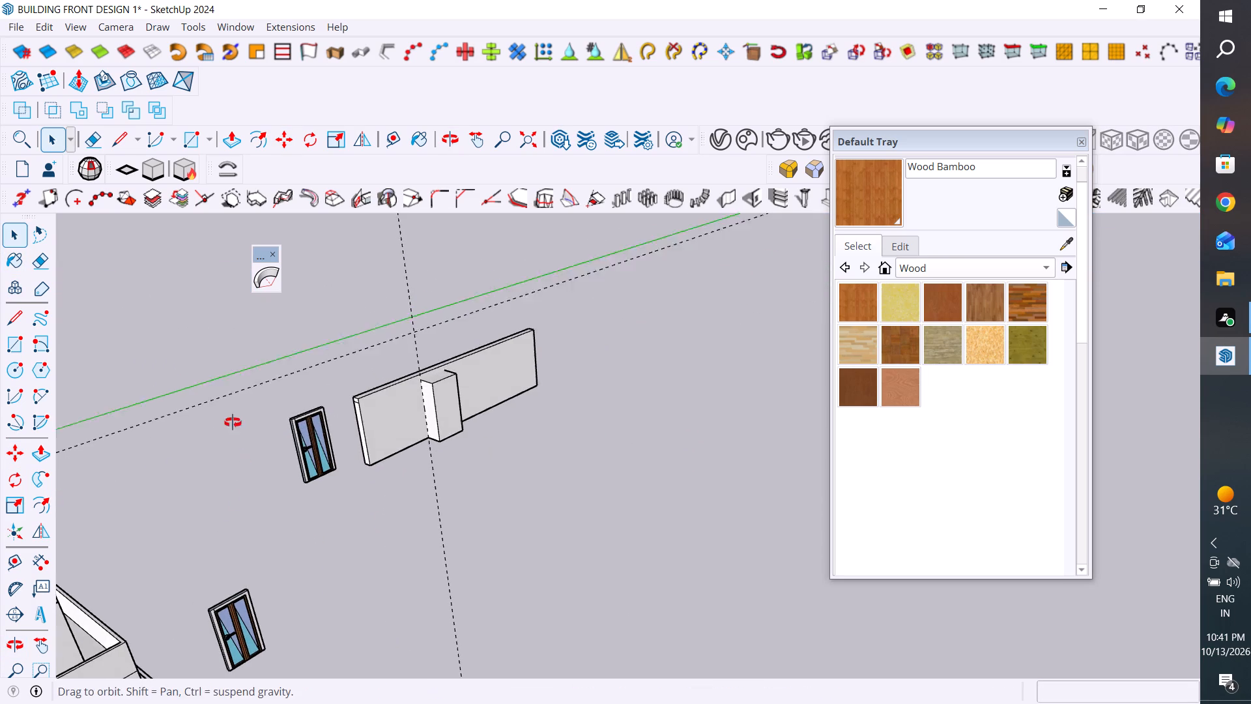
Subtract the white box from the freestanding wall slab to cut a door opening through it.
middle_drag(233, 422, 223, 403)
middle_drag(577, 420, 462, 464)
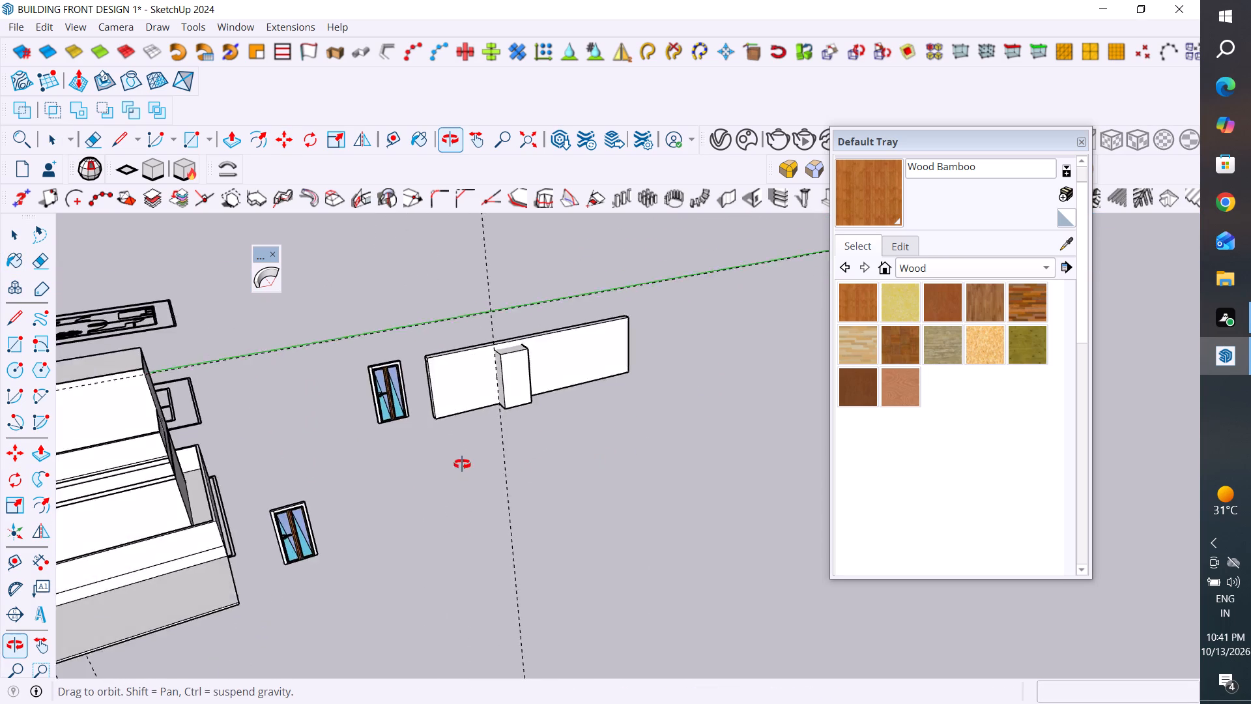
middle_drag(462, 464, 394, 443)
scroll(559, 349, up, 4)
click(659, 372)
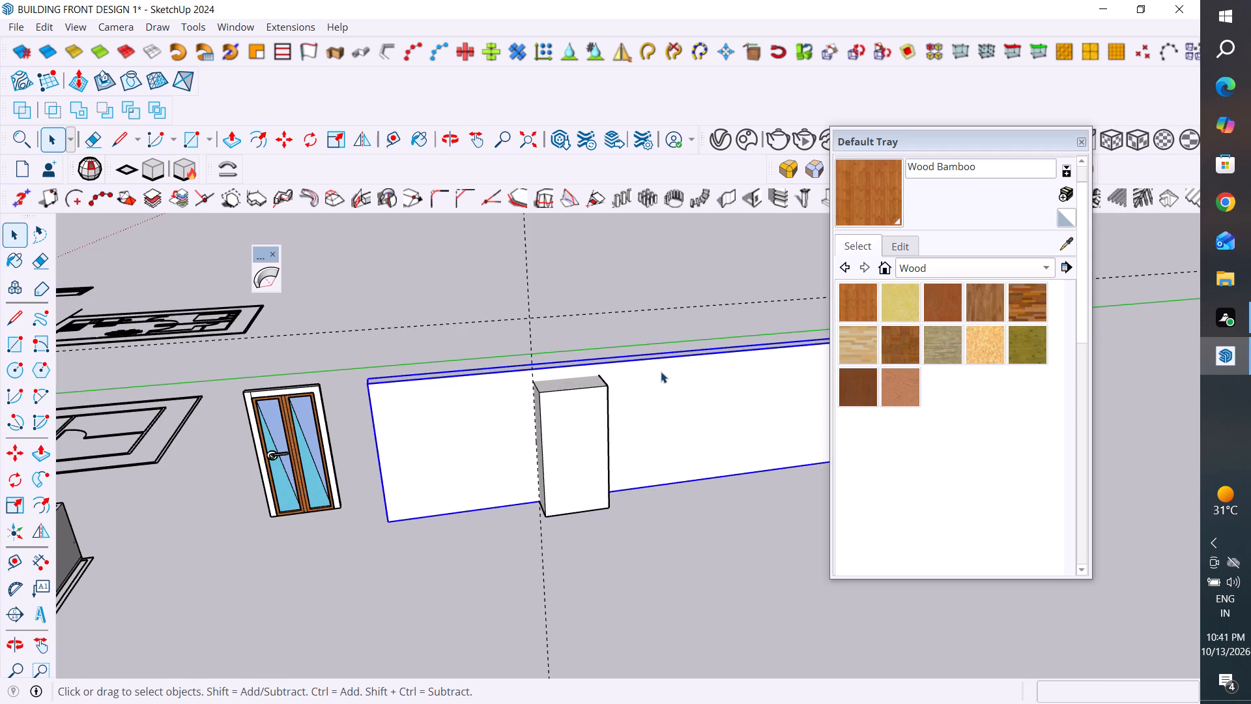
click(674, 562)
click(597, 475)
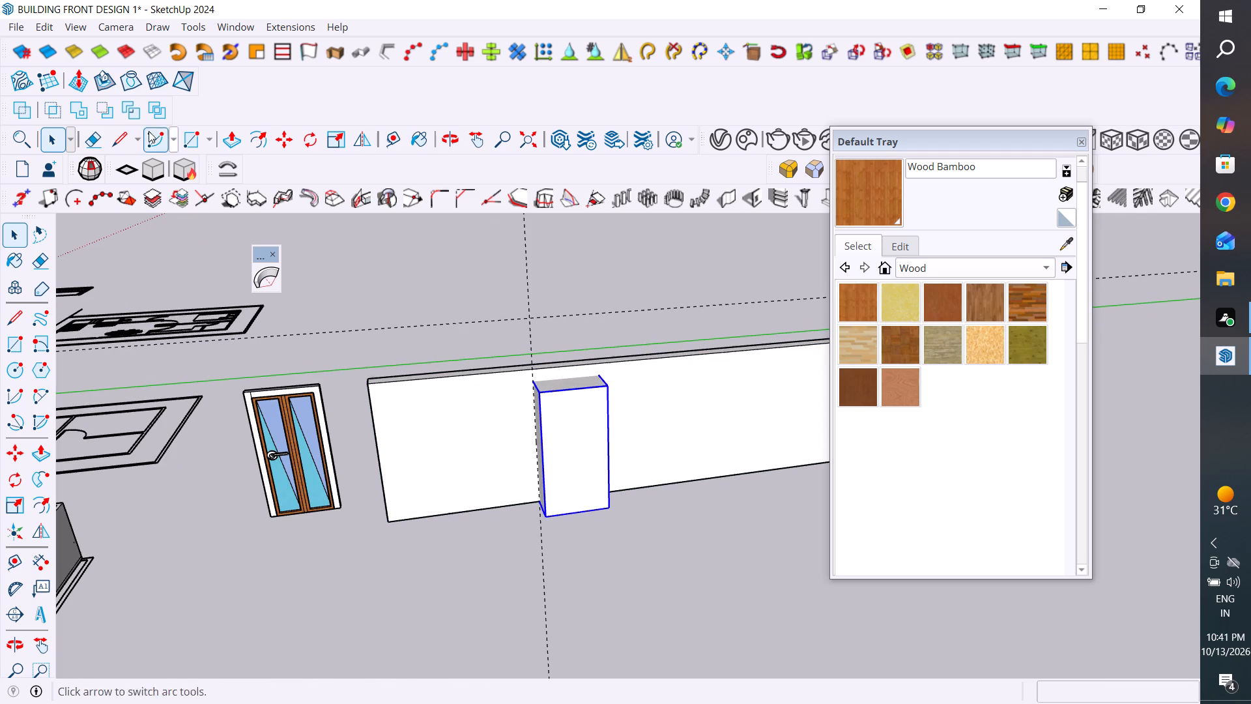
click(102, 110)
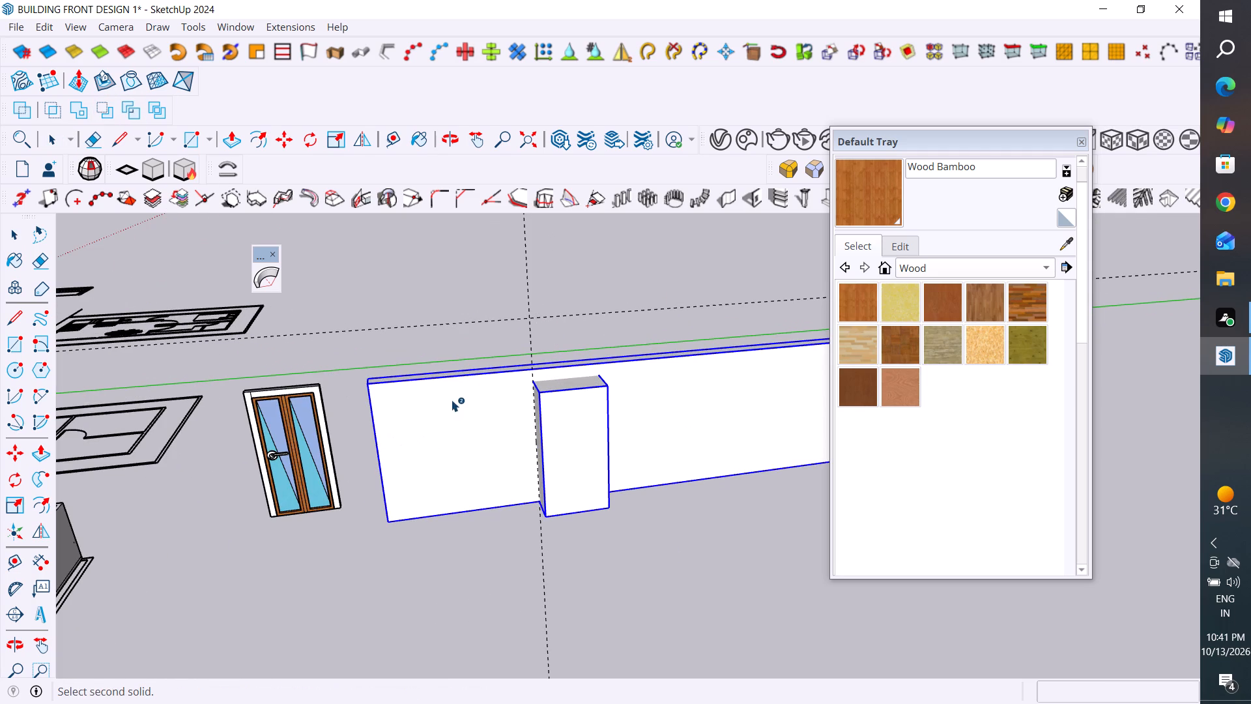
click(452, 399)
click(137, 267)
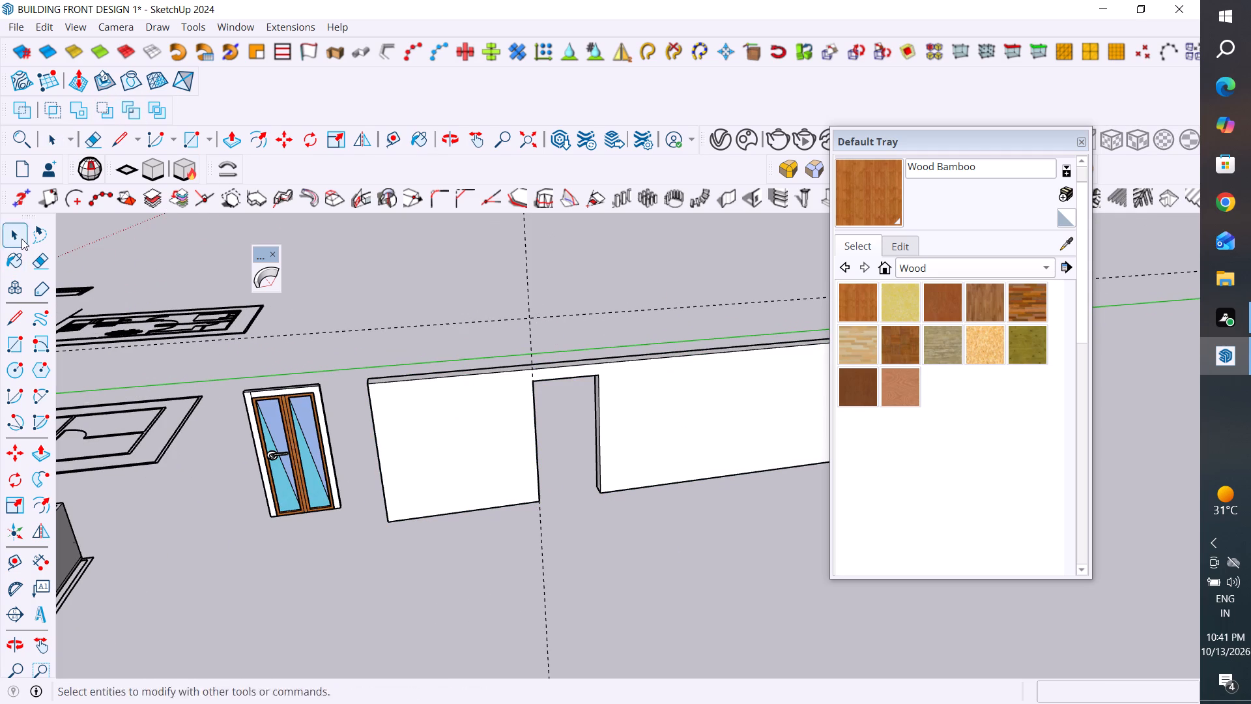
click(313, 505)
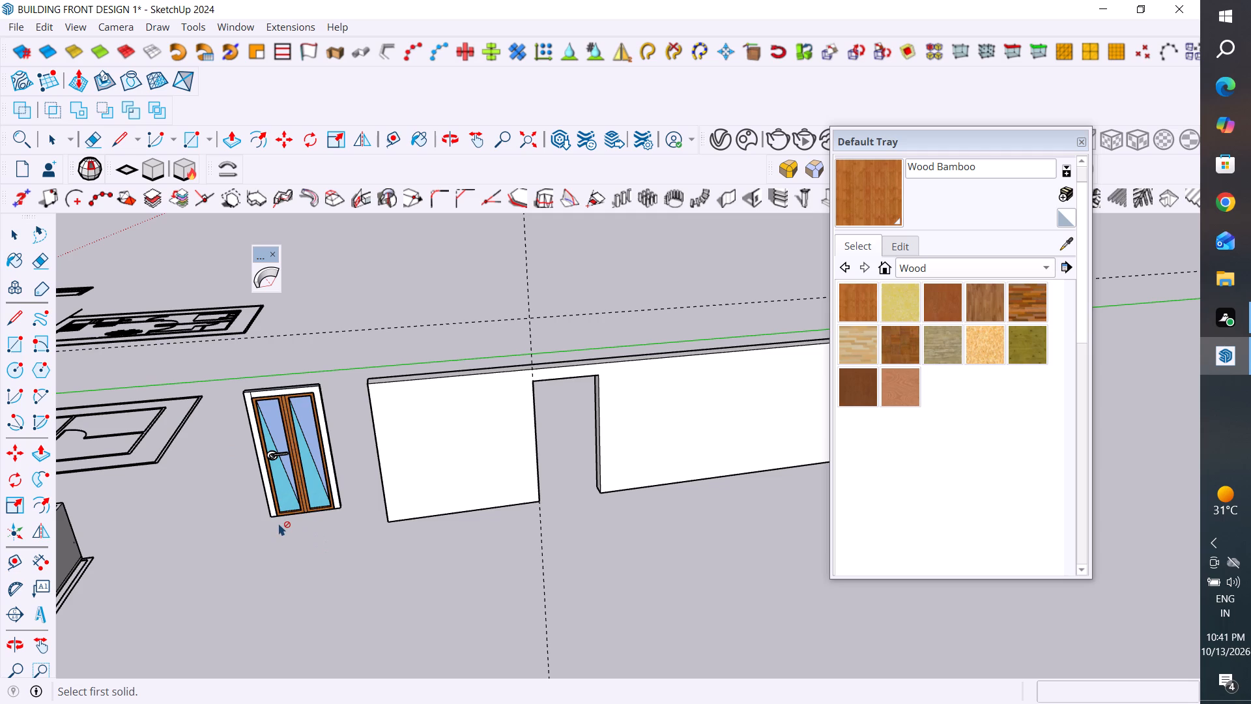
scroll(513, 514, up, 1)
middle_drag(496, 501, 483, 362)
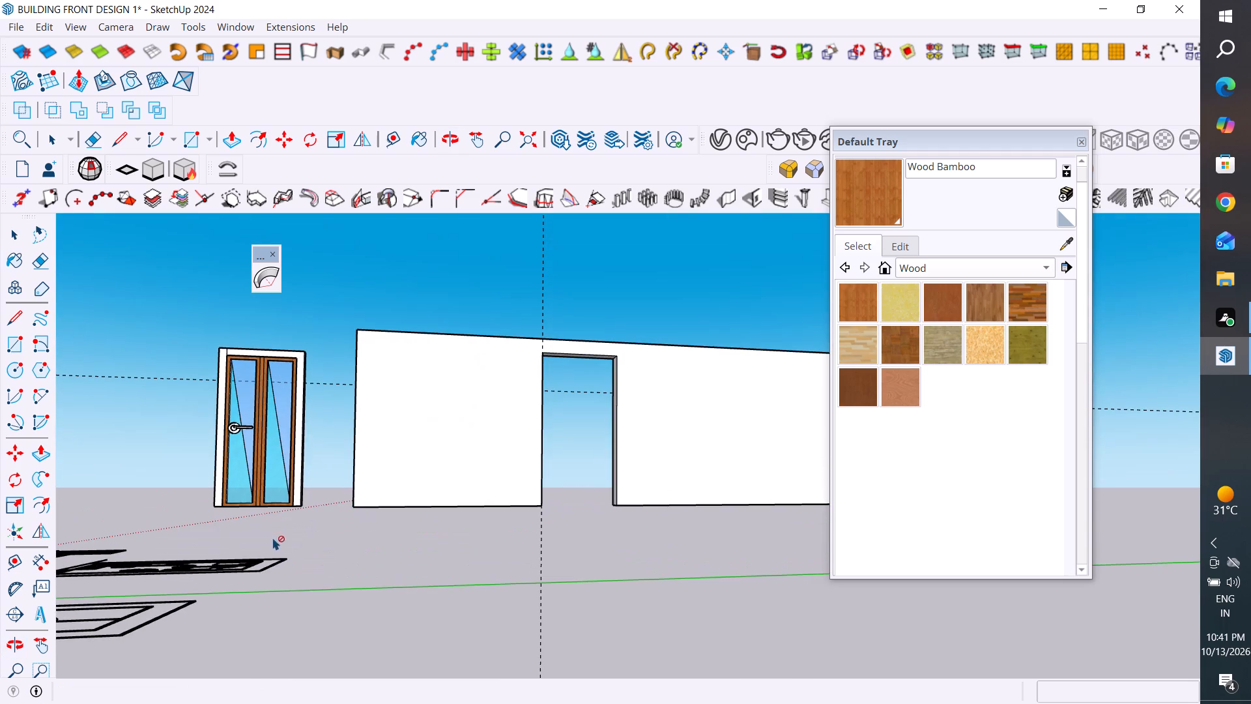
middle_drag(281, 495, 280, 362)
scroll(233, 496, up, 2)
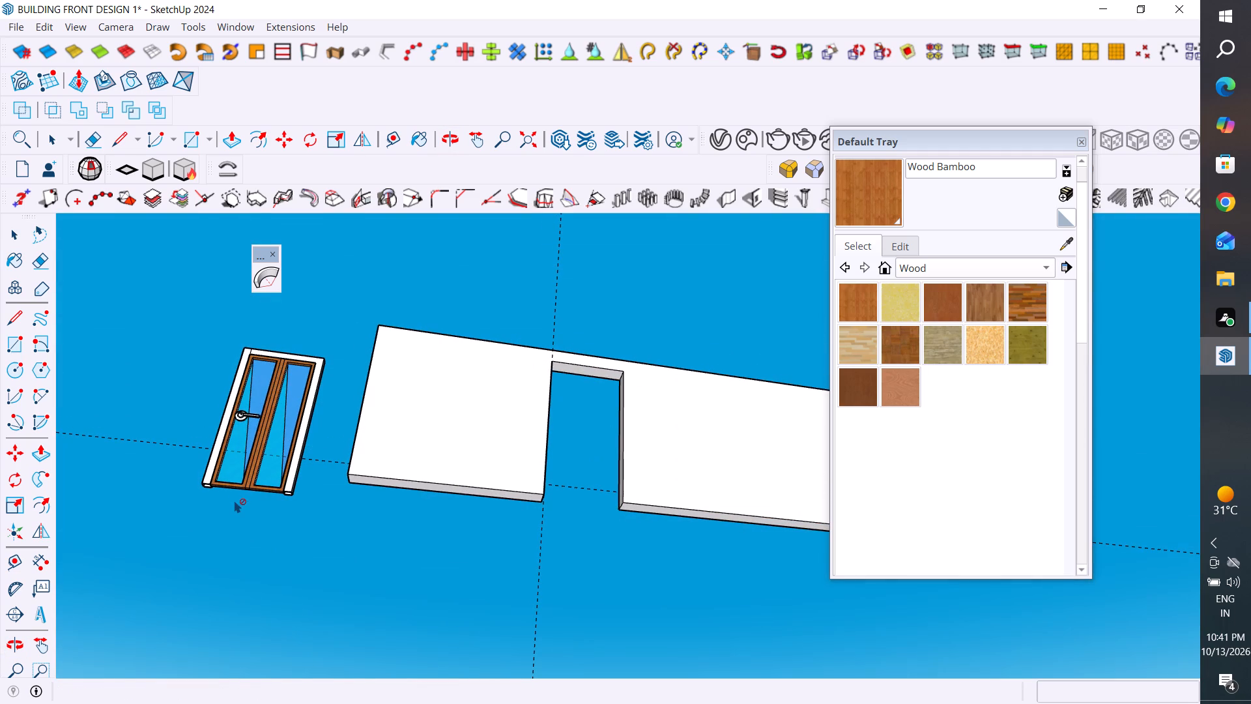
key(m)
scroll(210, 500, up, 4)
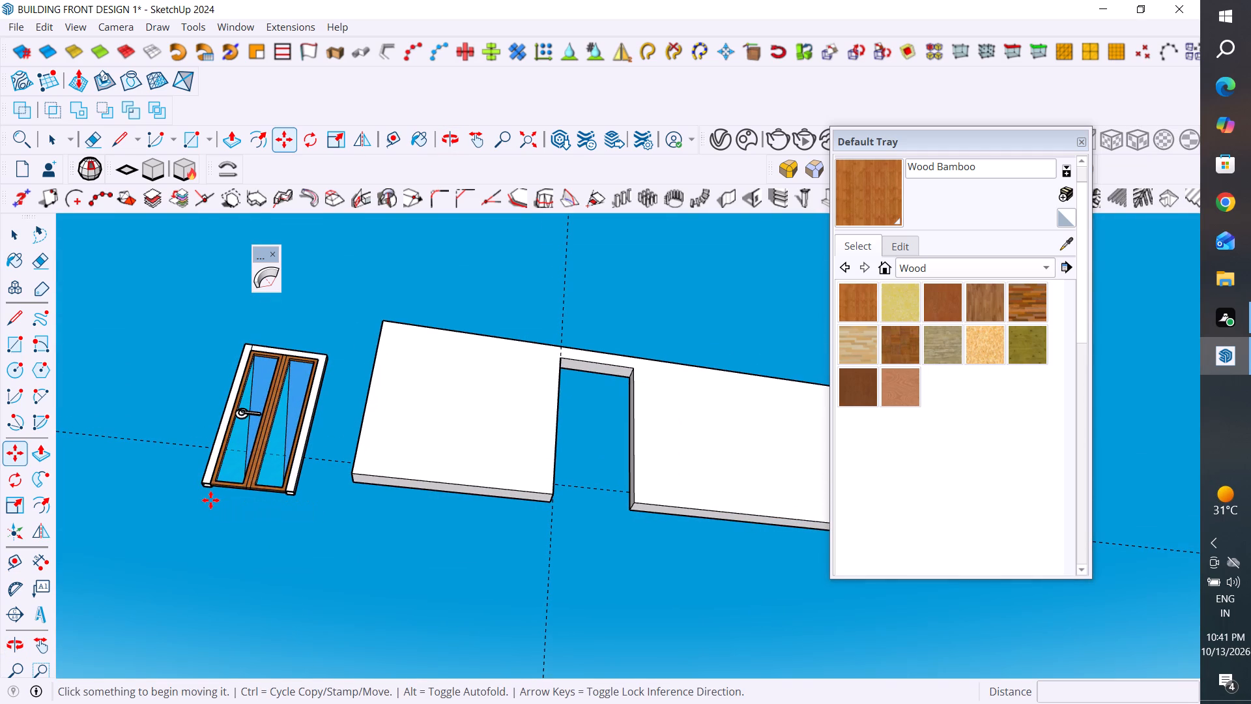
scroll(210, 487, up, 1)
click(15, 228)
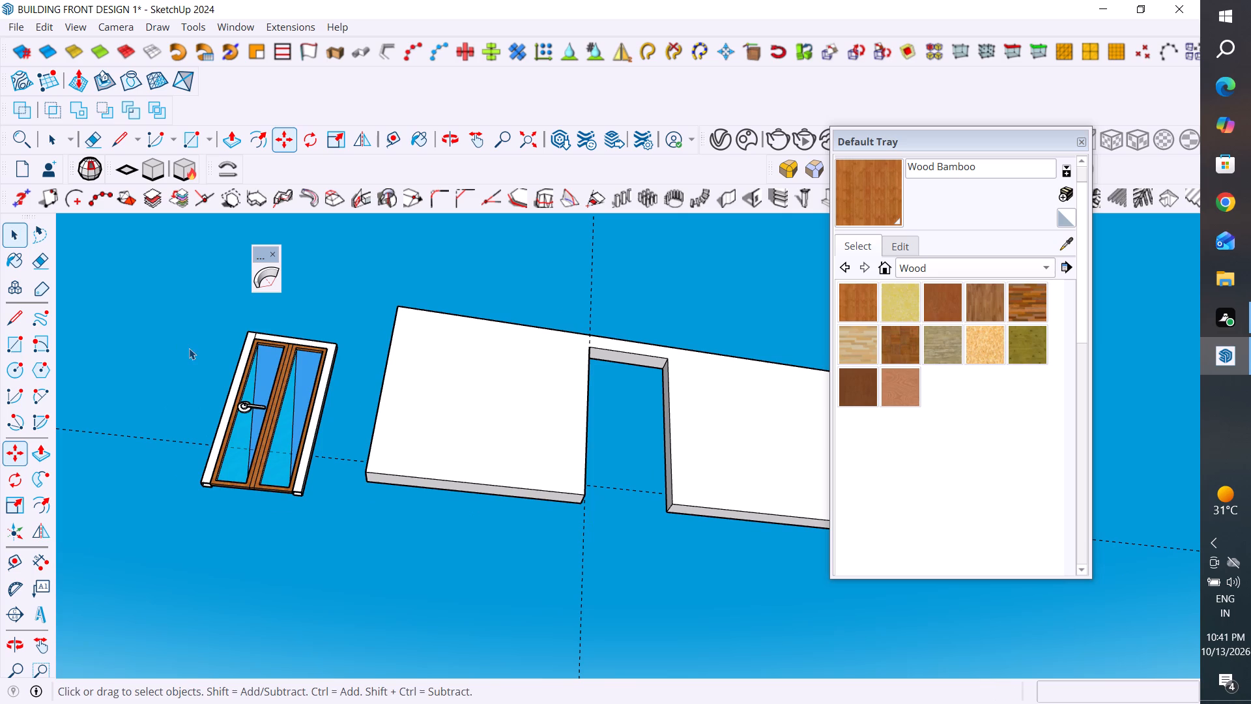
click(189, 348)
Close the open bottom end of the glazed door's jamb farther from the handle with a 4" by 4" rectangle.
scroll(268, 499, up, 3)
scroll(295, 499, down, 3)
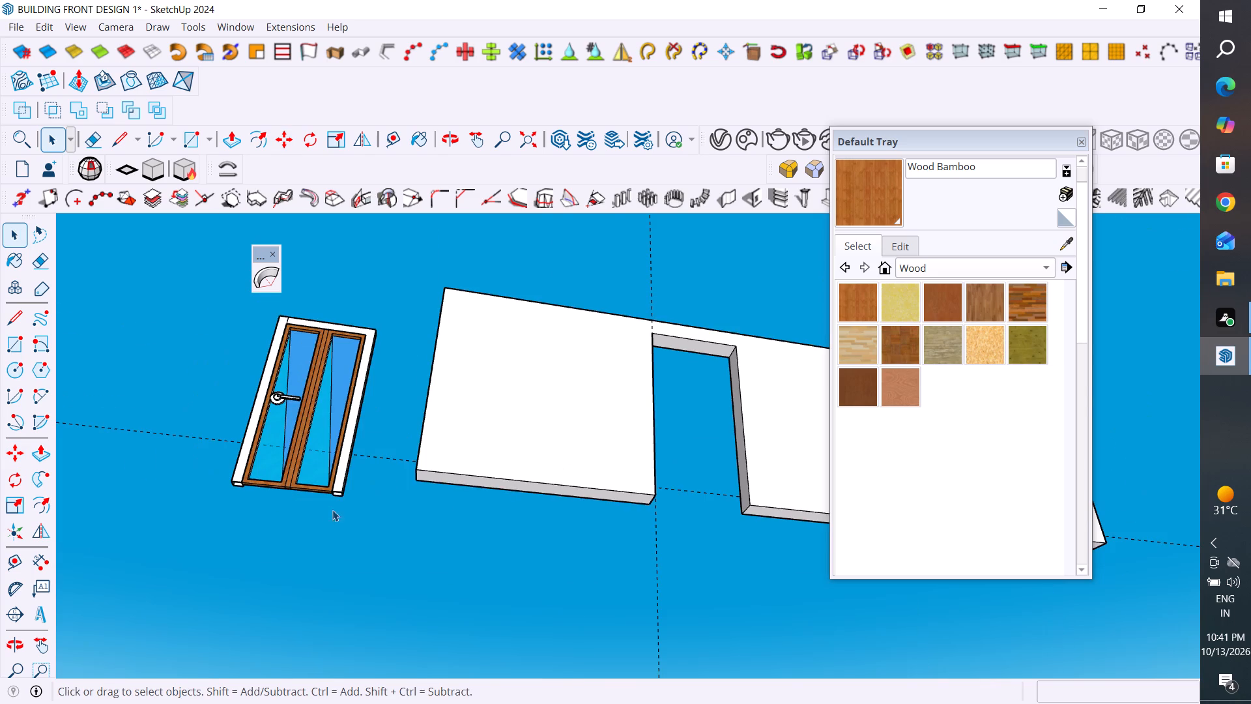
middle_drag(345, 490, 362, 315)
scroll(298, 430, up, 5)
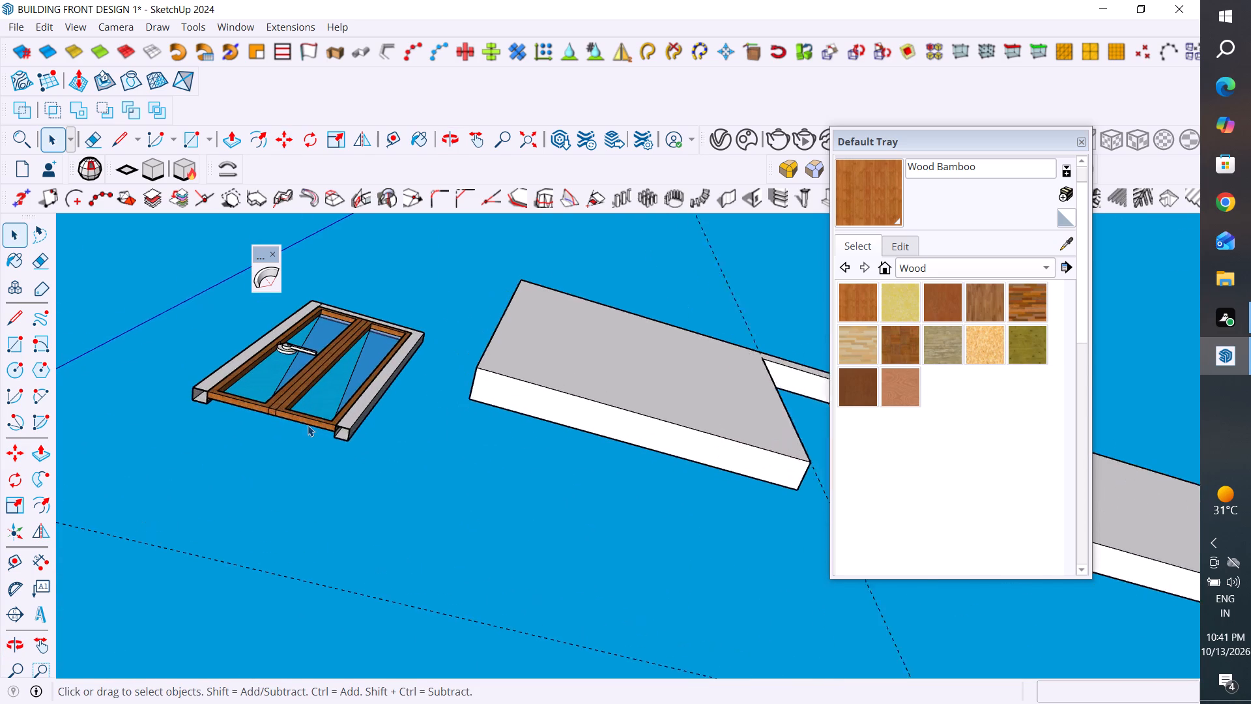
scroll(308, 425, up, 7)
scroll(347, 434, down, 3)
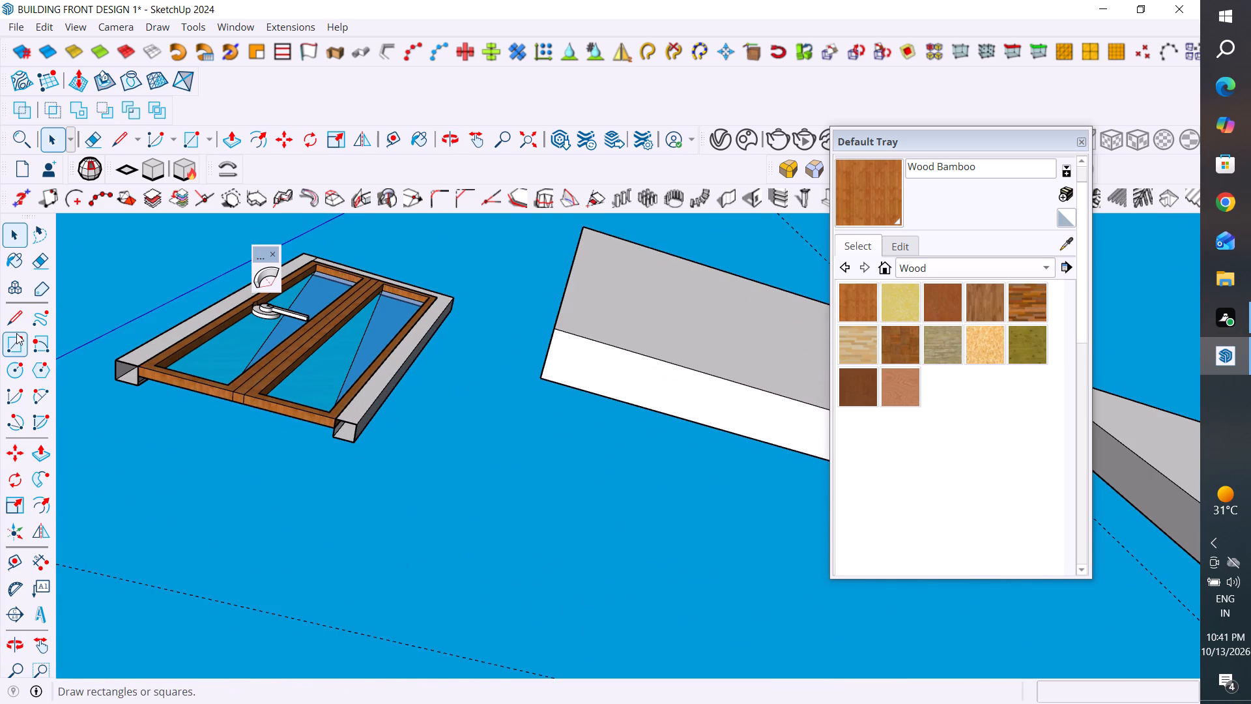
click(16, 347)
scroll(343, 449, up, 4)
scroll(343, 444, down, 4)
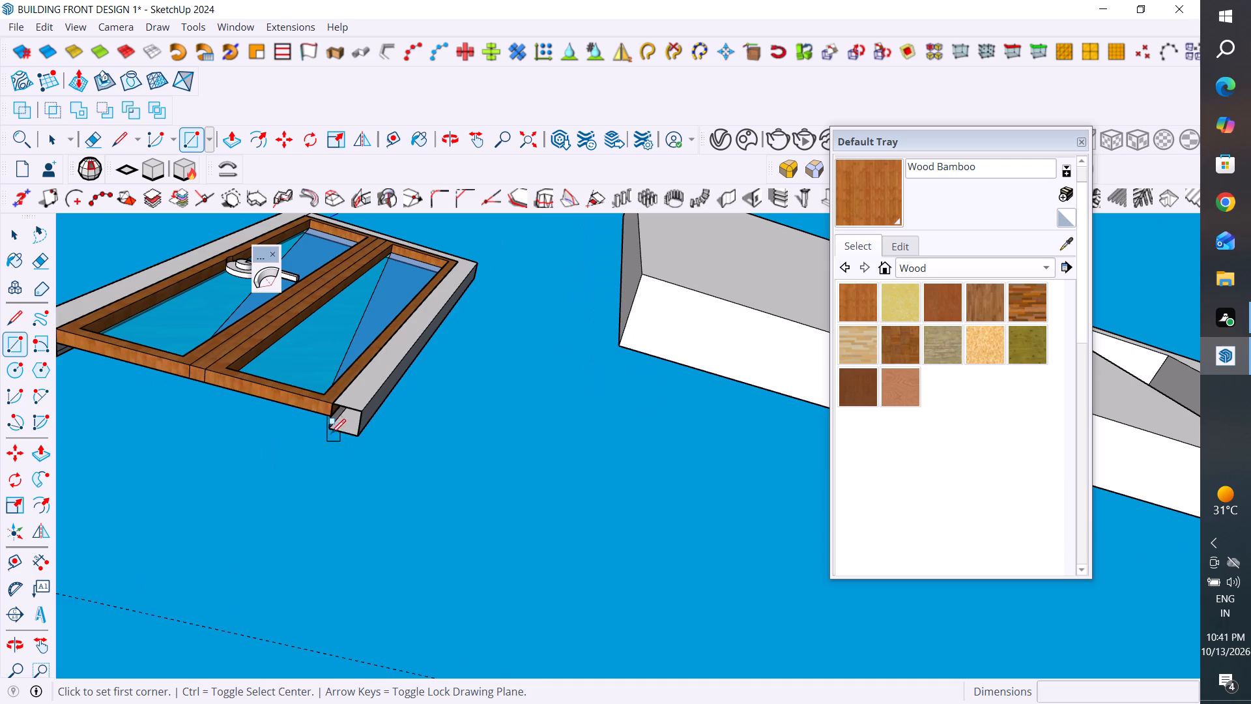
click(332, 428)
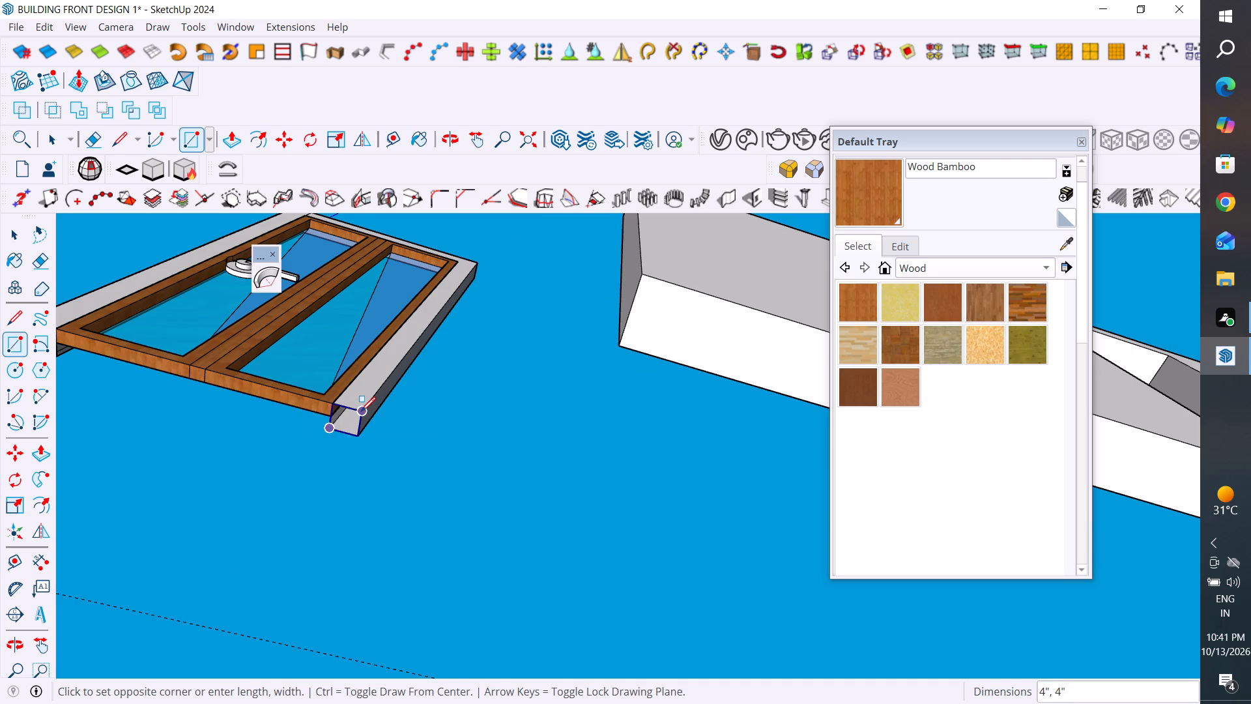
click(361, 411)
Close the open bottom end of the handle-side door jamb with a 4" by 4" rectangle.
scroll(606, 472, down, 5)
scroll(338, 438, up, 3)
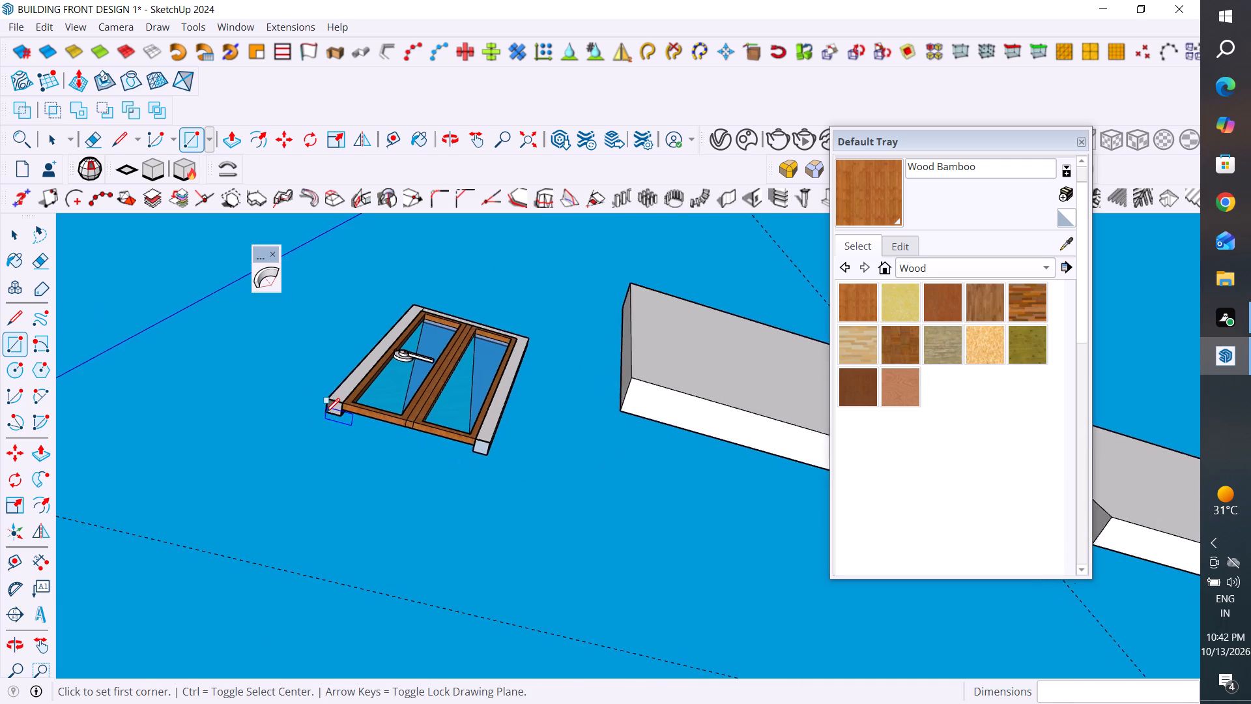
scroll(325, 413, up, 5)
click(326, 417)
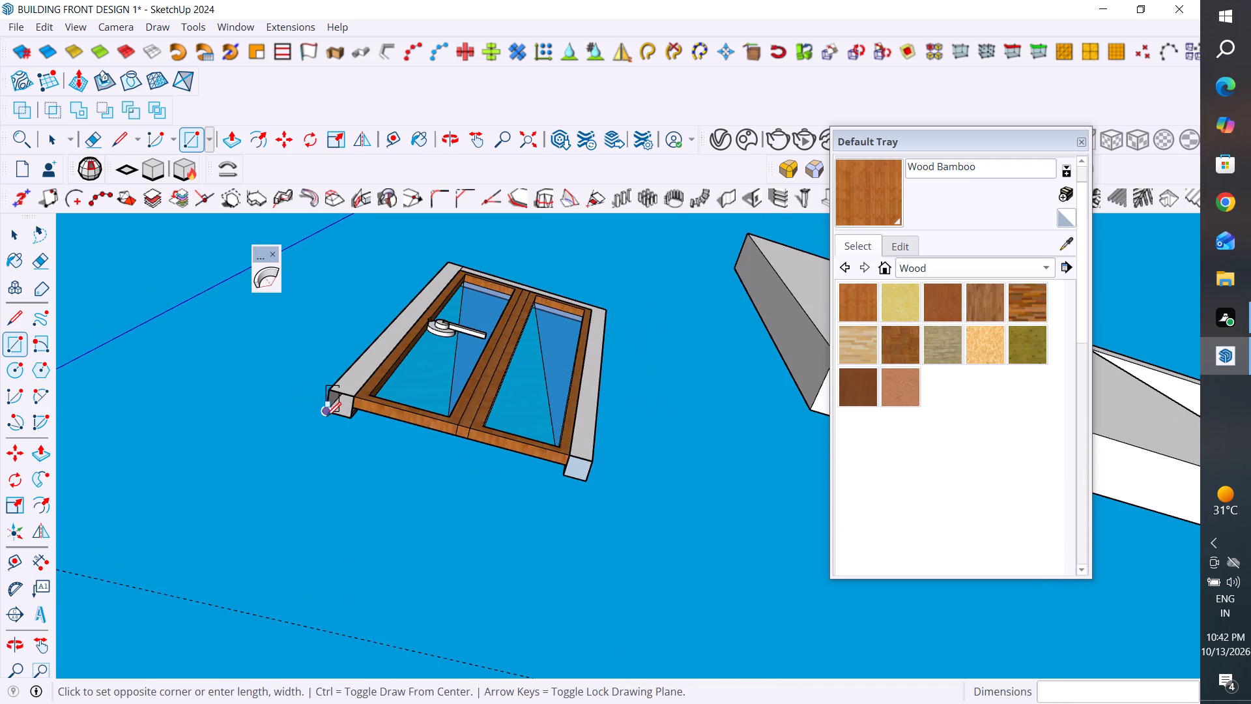
click(351, 400)
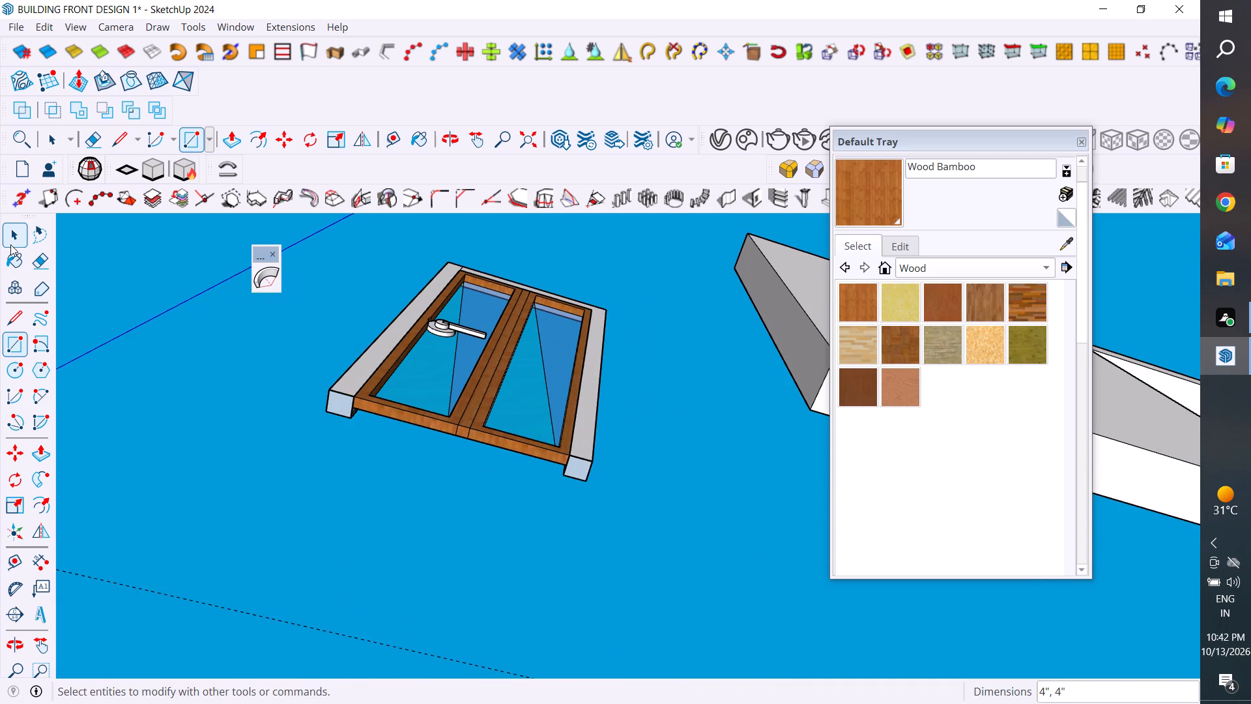
Group the glazed door beside the wall slab together with its two new jamb end faces.
click(10, 244)
scroll(541, 467, down, 3)
middle_drag(589, 505, 605, 528)
middle_drag(577, 481, 509, 349)
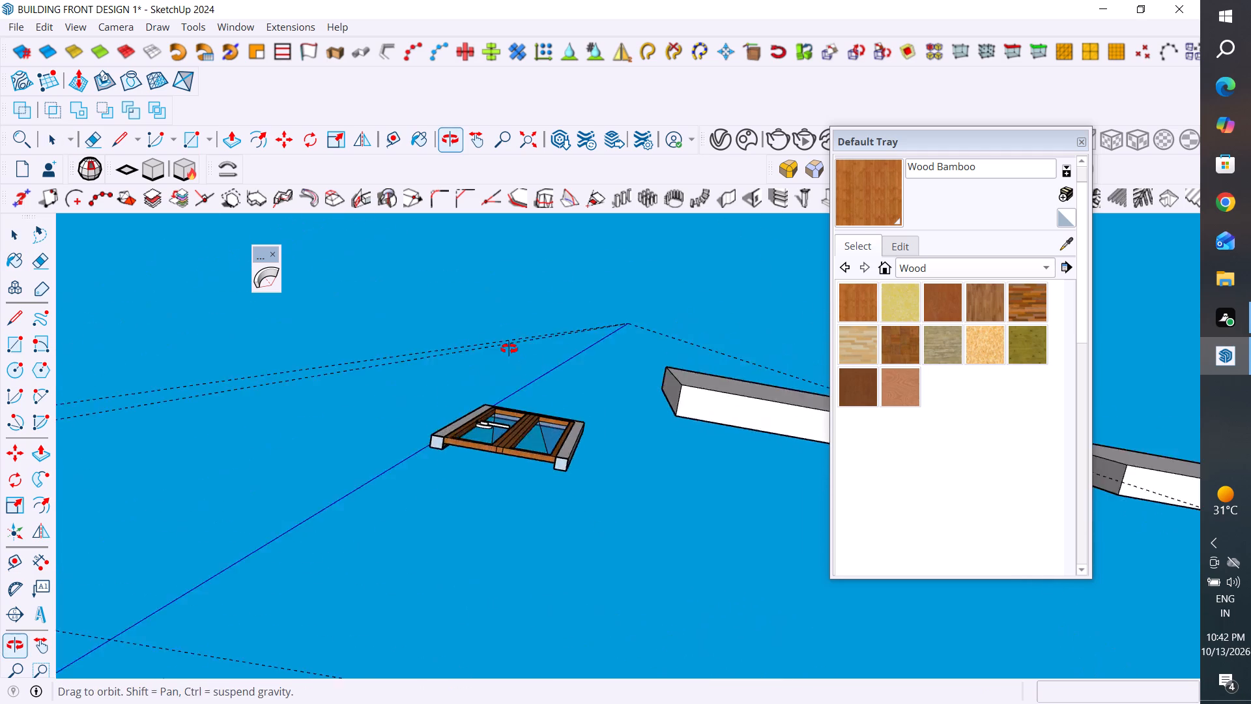
middle_drag(509, 349, 479, 341)
middle_drag(410, 529, 459, 628)
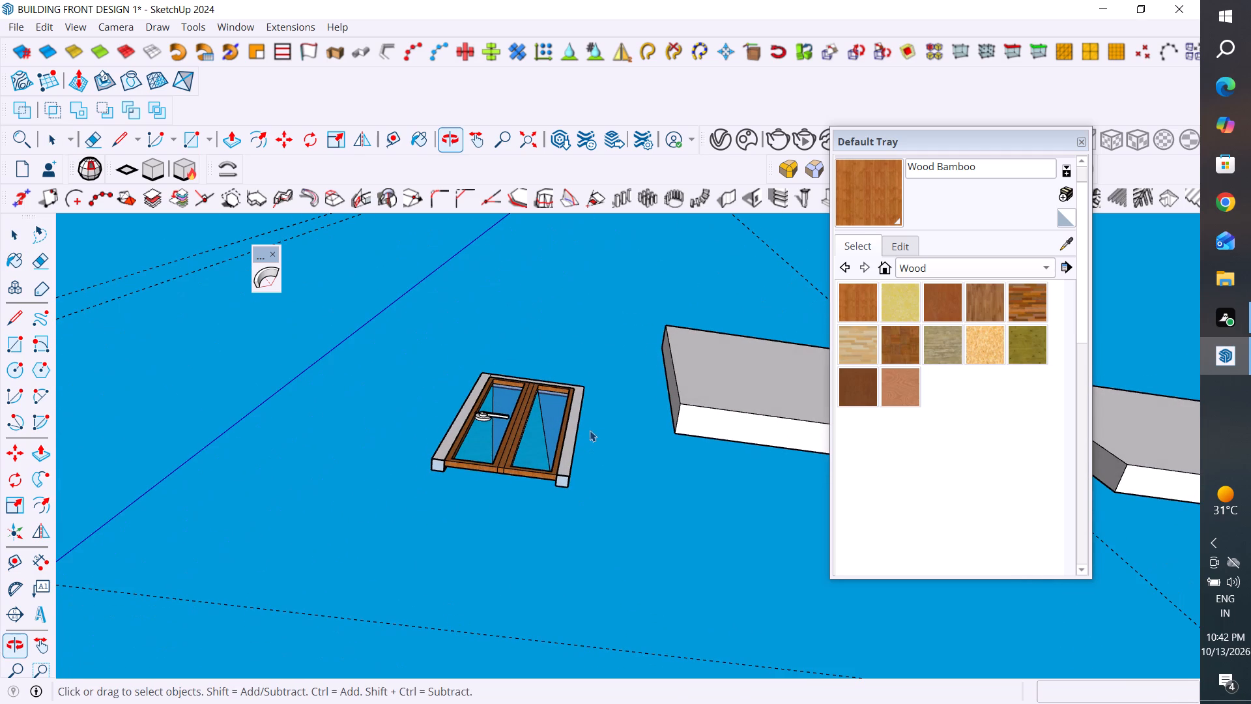
drag(612, 352, 425, 518)
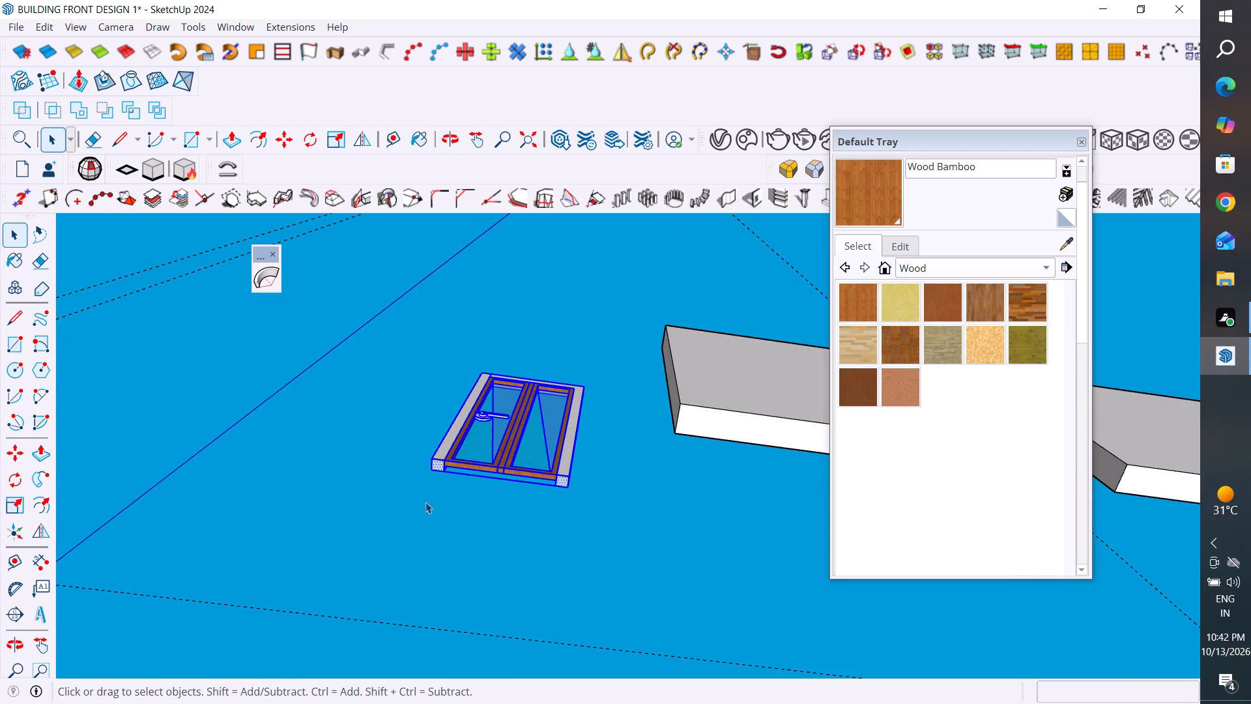
right_click(442, 463)
click(496, 194)
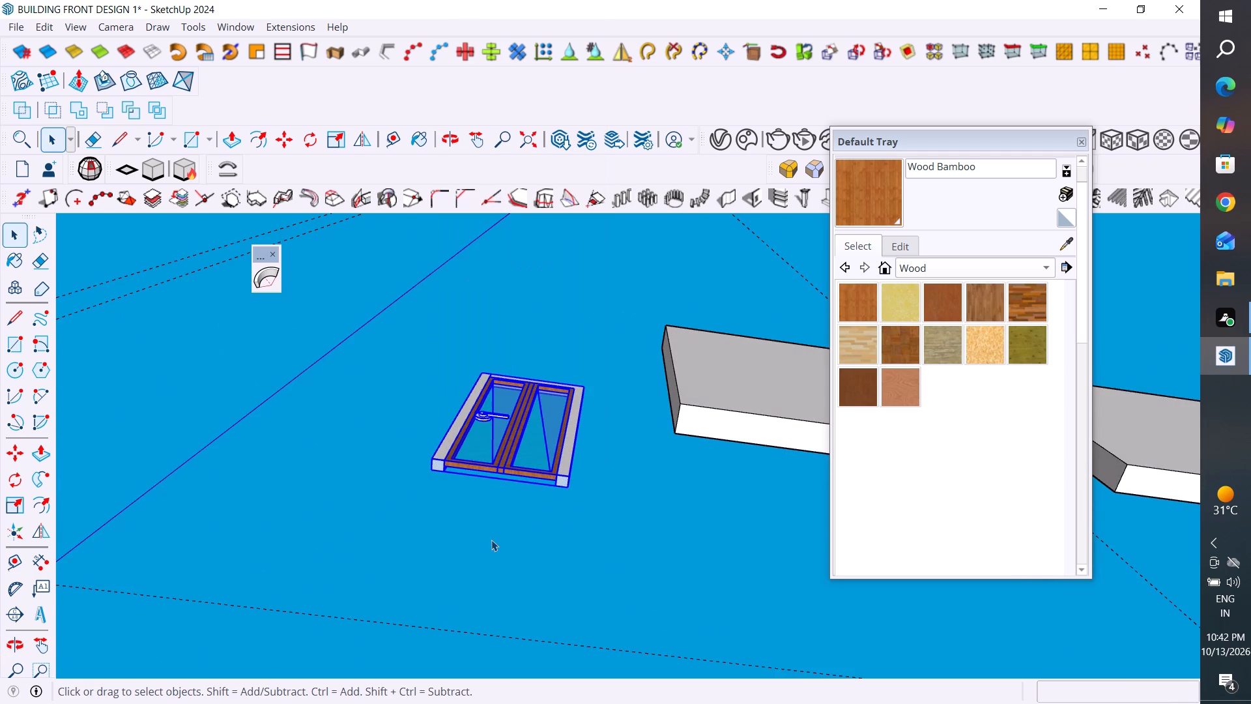
click(491, 540)
Examine the grouped door and the wall slab's opening from below, above and the front.
scroll(536, 471, down, 4)
middle_drag(557, 449, 589, 360)
middle_drag(535, 376, 330, 505)
scroll(330, 505, down, 3)
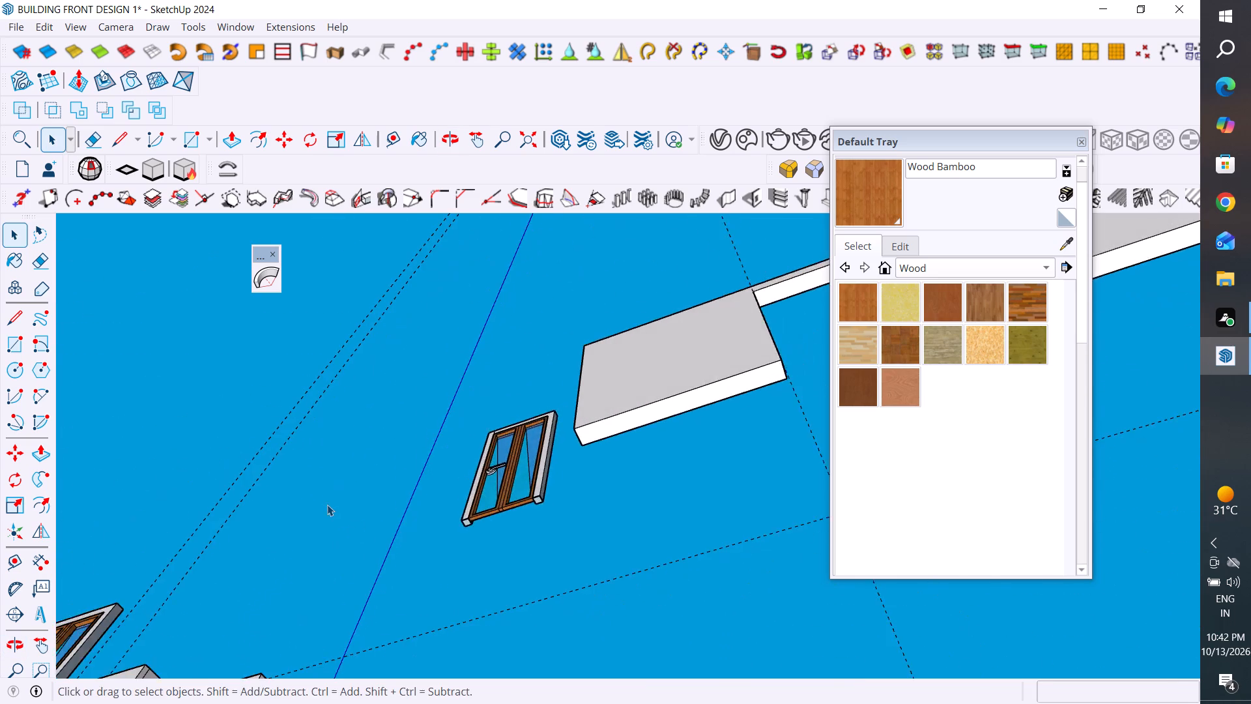
scroll(327, 505, down, 3)
scroll(786, 356, up, 3)
middle_drag(580, 548, 543, 463)
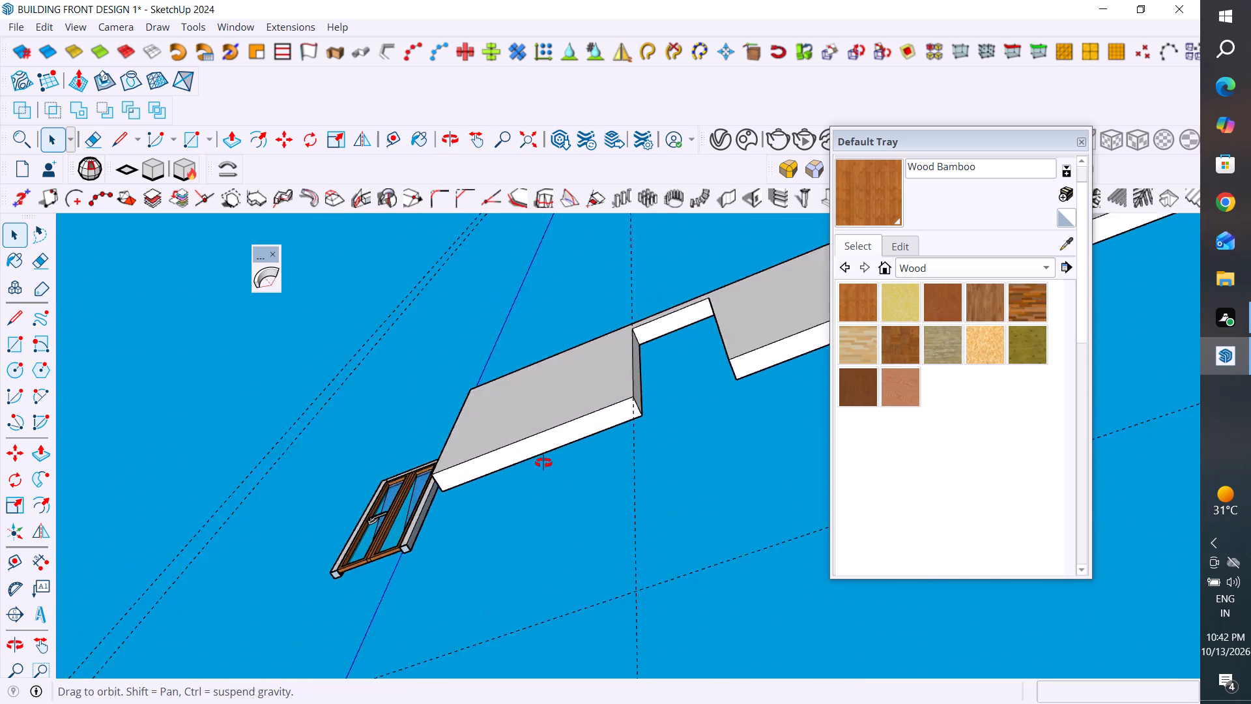
middle_drag(543, 463, 568, 390)
scroll(432, 446, down, 5)
middle_drag(609, 497, 627, 342)
scroll(510, 463, down, 3)
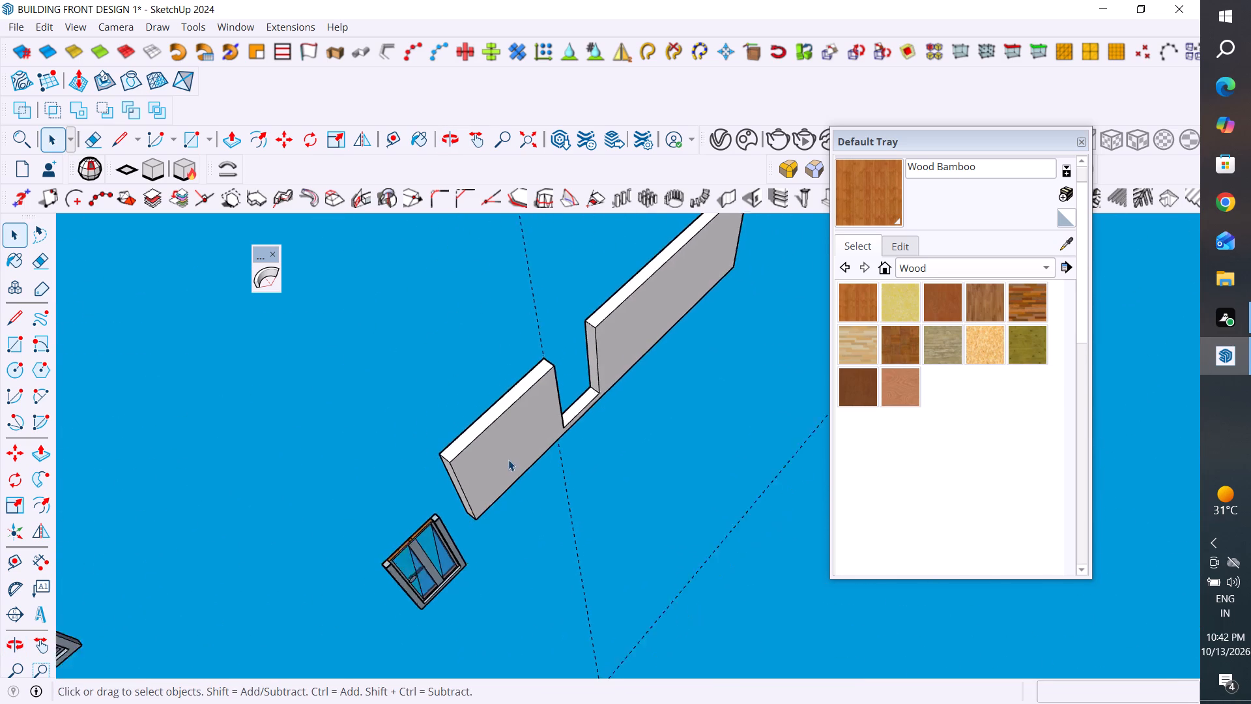
scroll(508, 460, down, 2)
middle_drag(569, 522, 760, 700)
scroll(611, 351, down, 4)
middle_drag(670, 321, 740, 397)
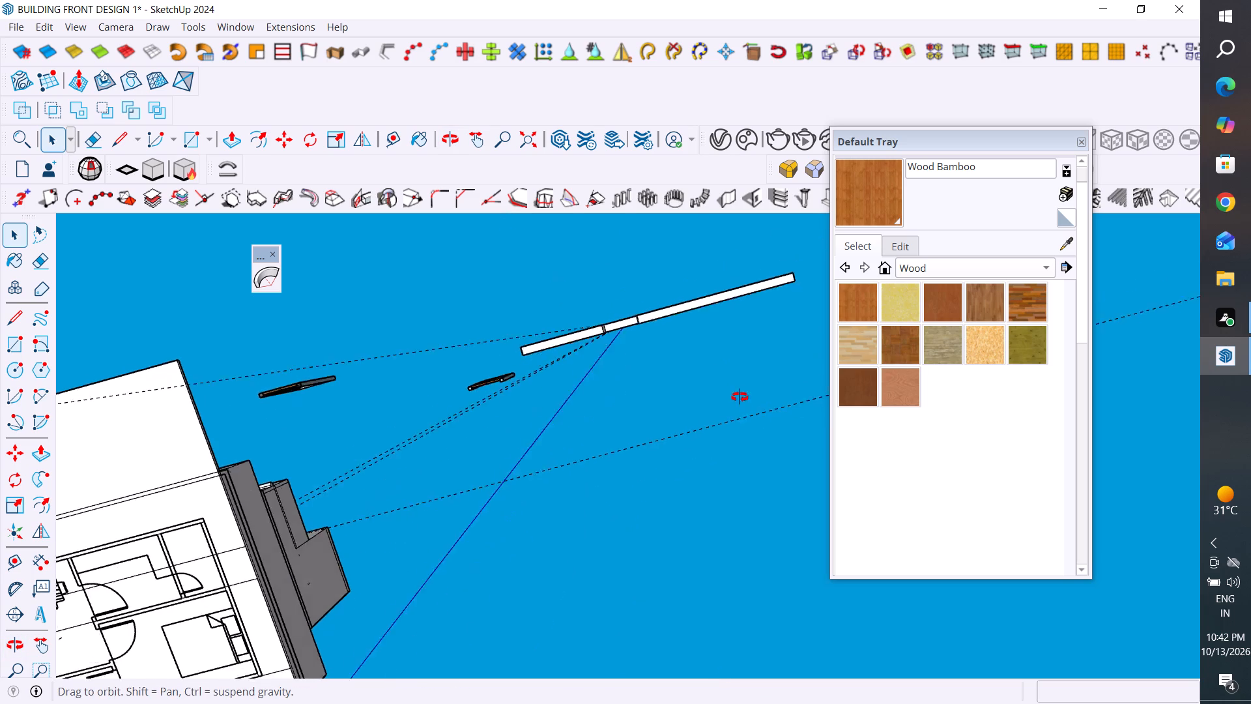
middle_drag(740, 397, 807, 546)
scroll(775, 297, up, 1)
middle_drag(777, 325, 765, 507)
scroll(713, 362, up, 3)
Move the grouped door about 179" into the wall opening so its handle-side jamb's outer bottom corner meets the opening's bottom corner.
click(408, 447)
key(m)
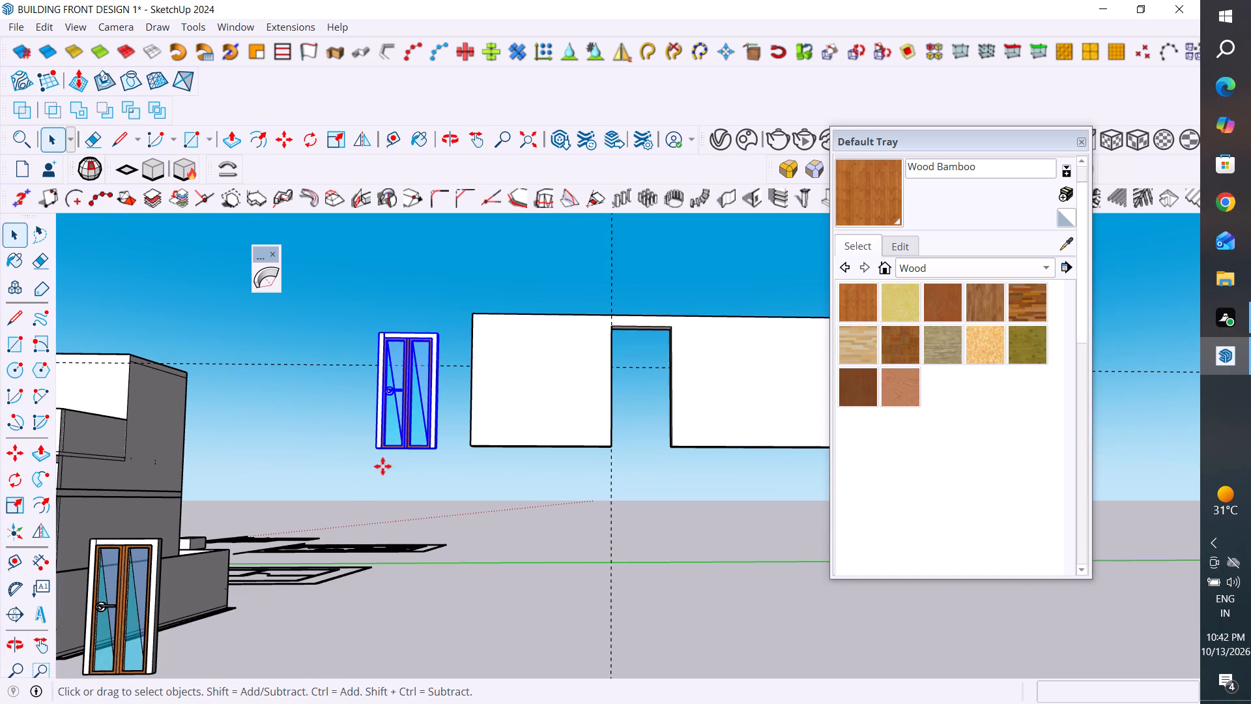
scroll(383, 454, up, 4)
scroll(390, 474, down, 4)
middle_drag(403, 485, 422, 331)
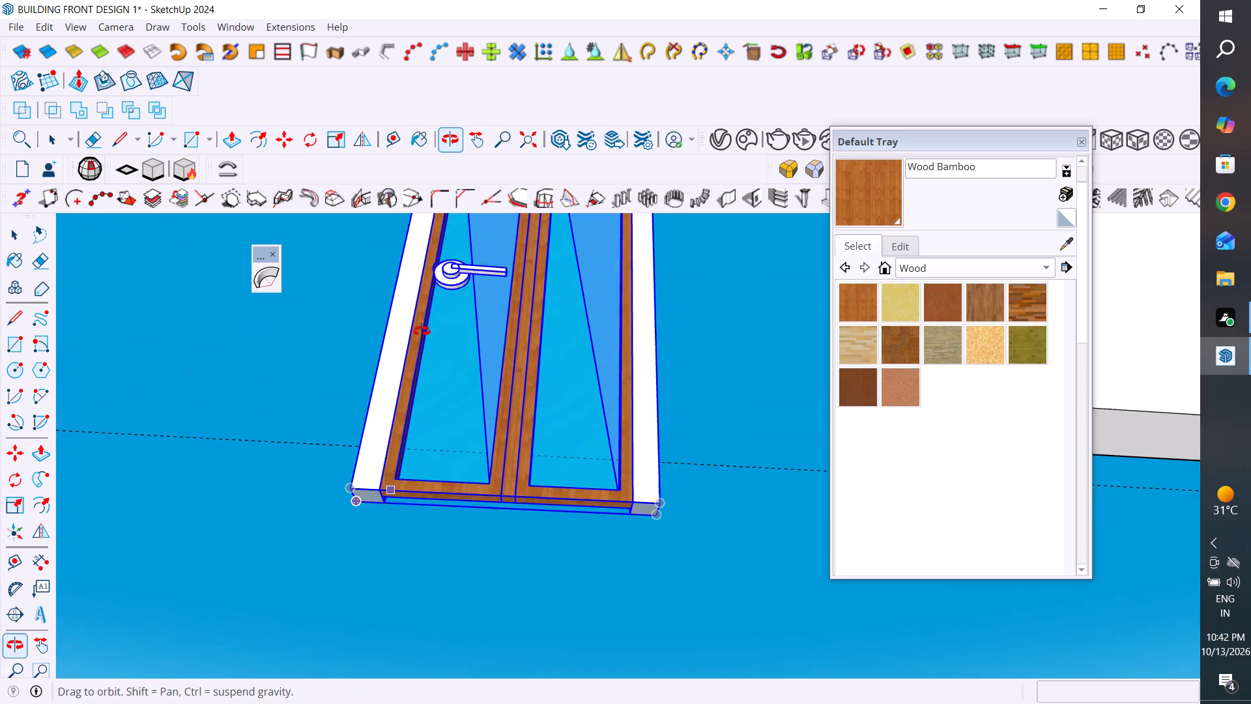
middle_drag(422, 331, 431, 319)
middle_drag(379, 497, 377, 450)
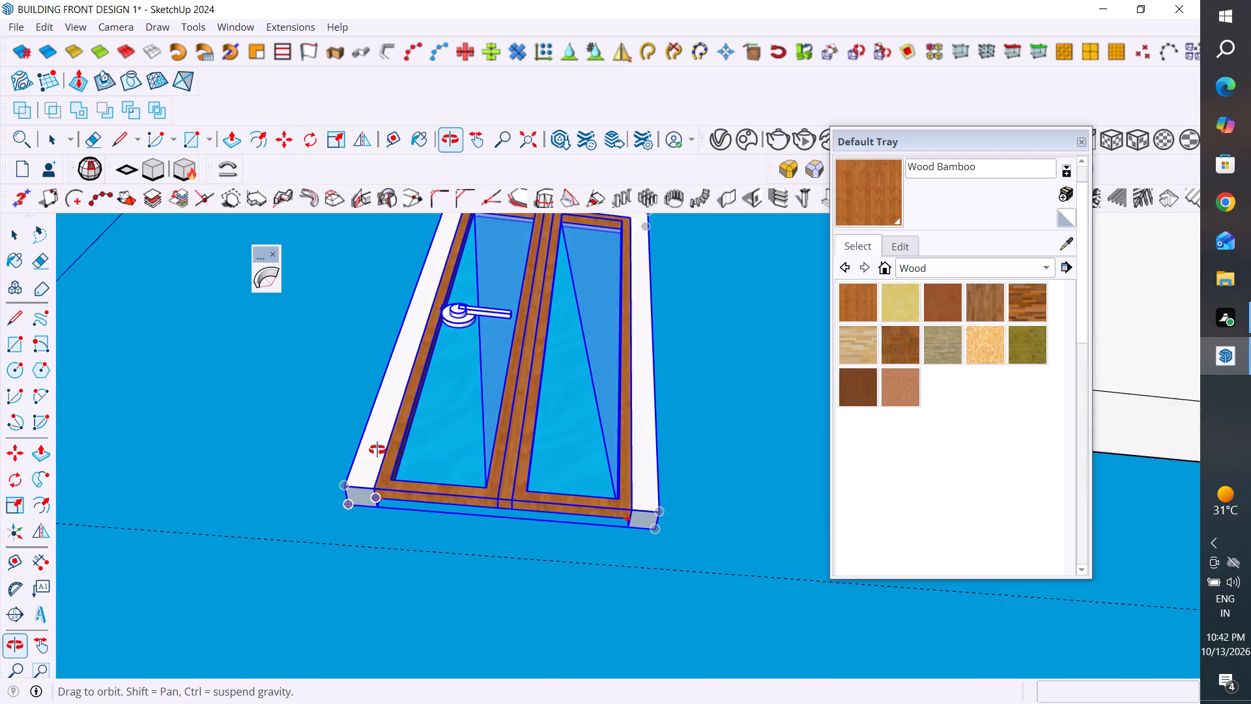
middle_drag(377, 450, 369, 426)
click(375, 516)
scroll(236, 465, down, 8)
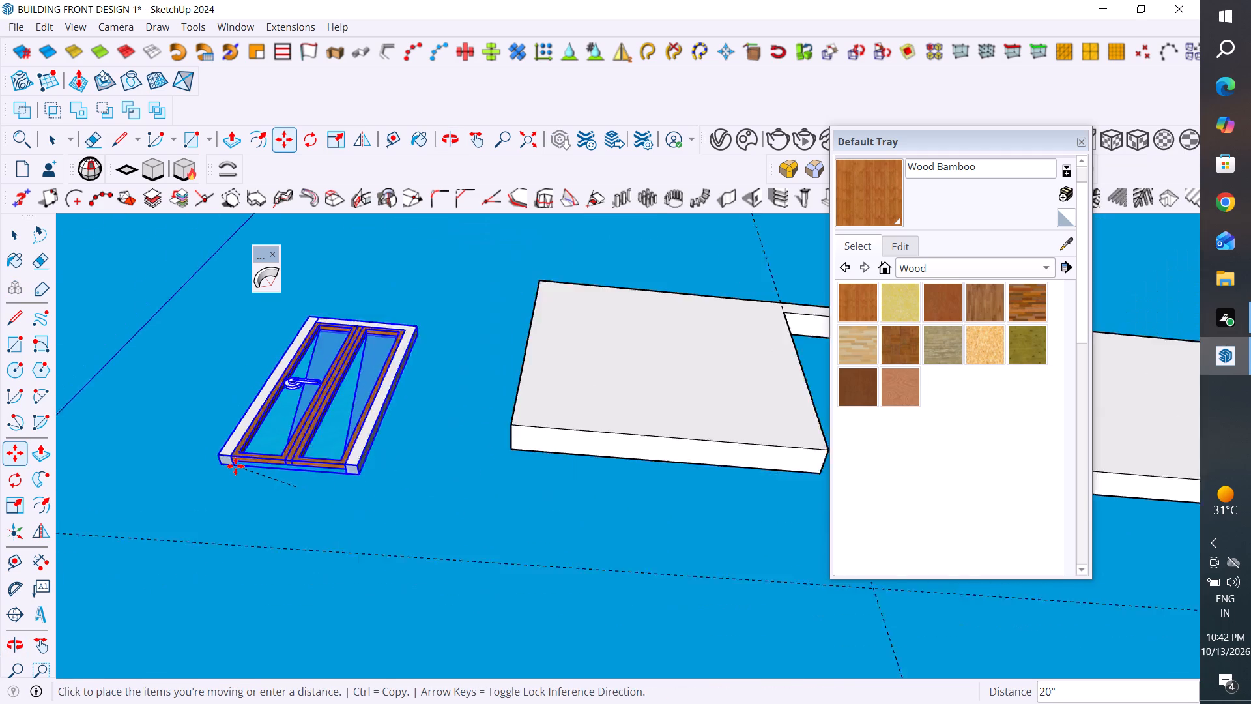
scroll(235, 466, down, 6)
scroll(555, 475, up, 14)
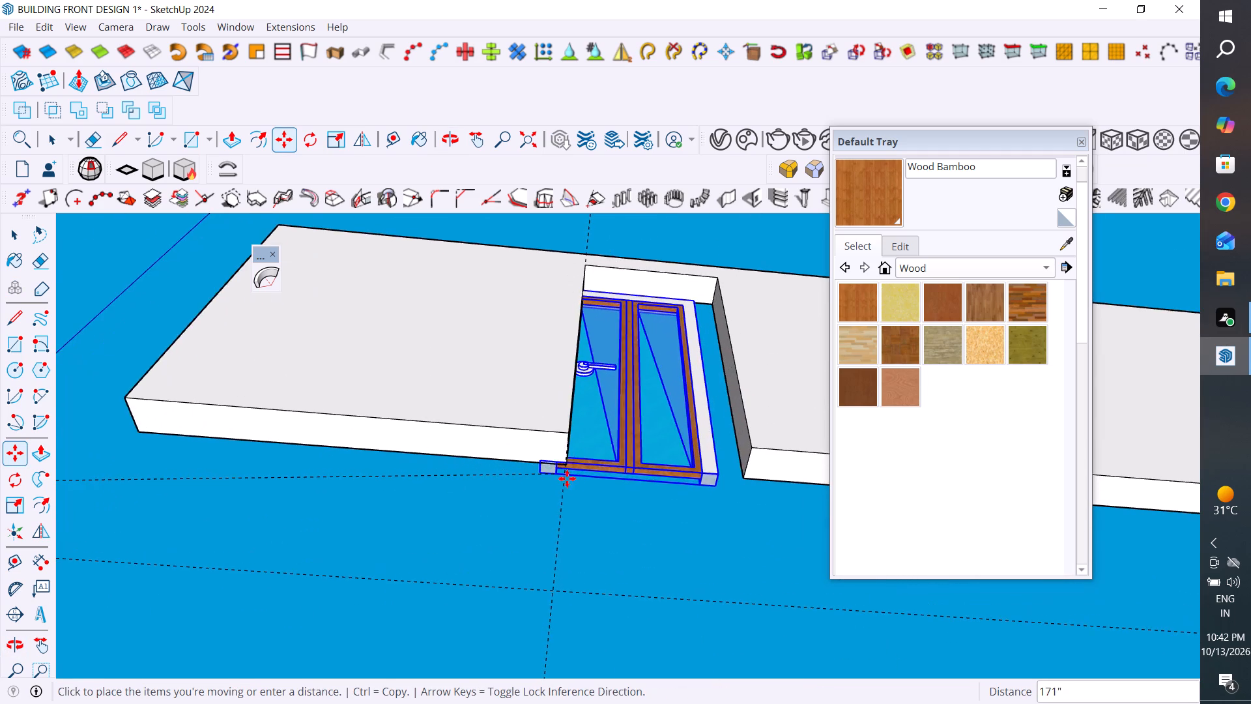
scroll(578, 479, up, 4)
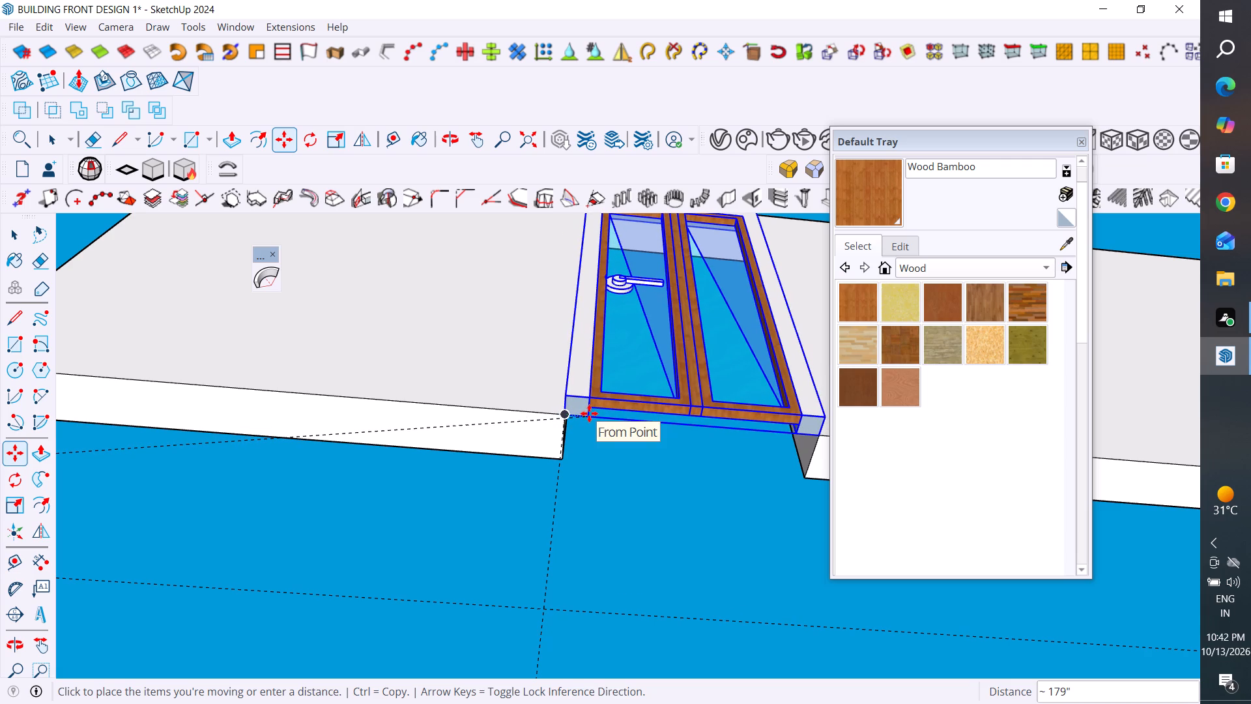
click(589, 413)
click(14, 229)
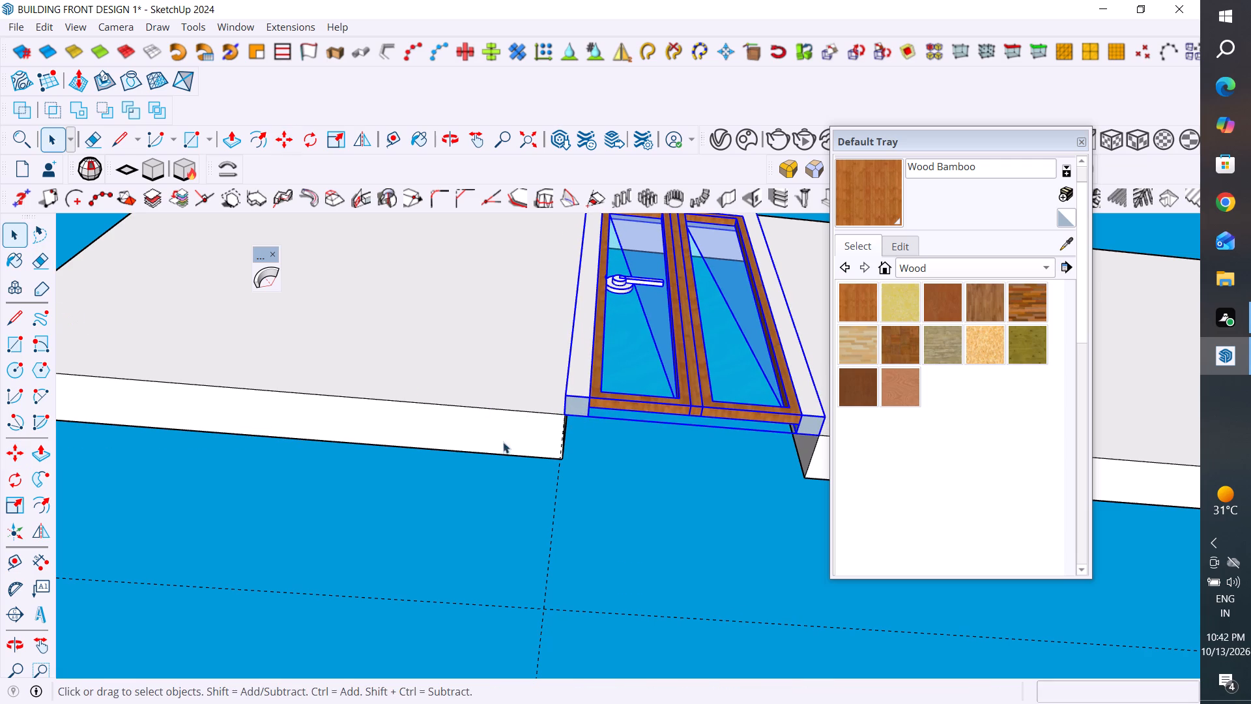
Examine the grouped door's position against the wall slab's opening from below and from the side.
middle_drag(534, 411, 560, 260)
click(574, 499)
click(588, 368)
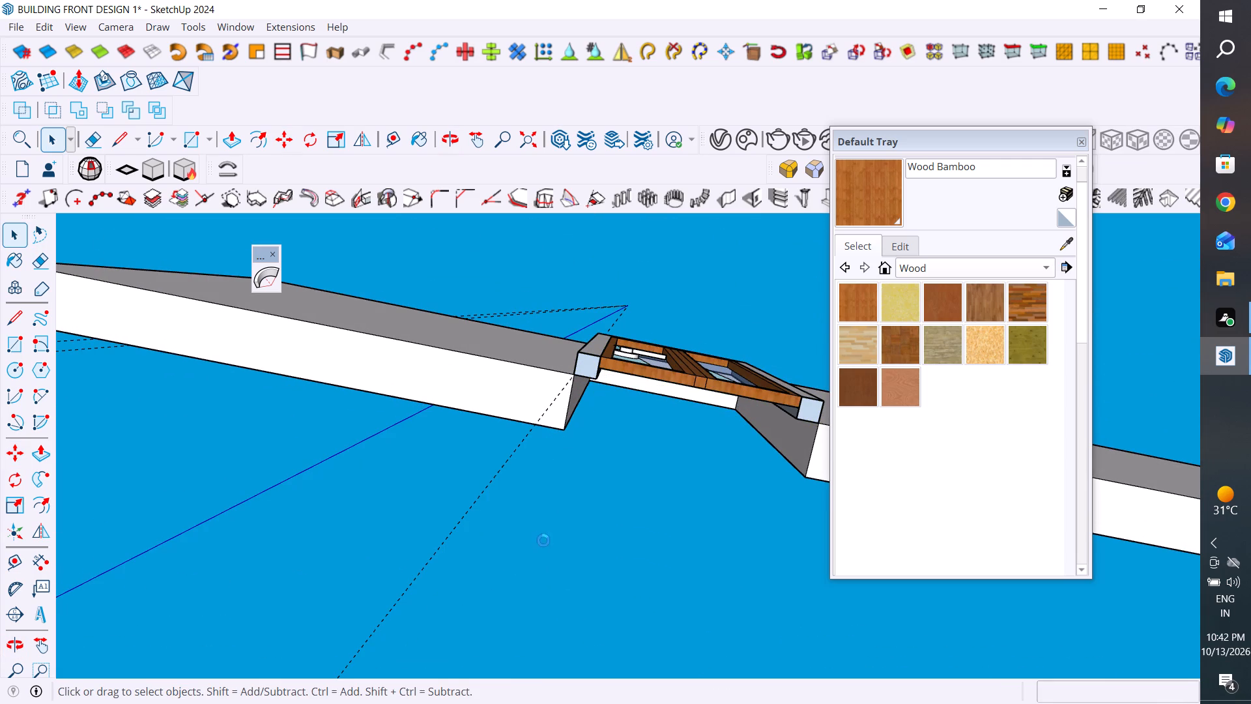
middle_drag(554, 541, 607, 449)
scroll(605, 486, down, 2)
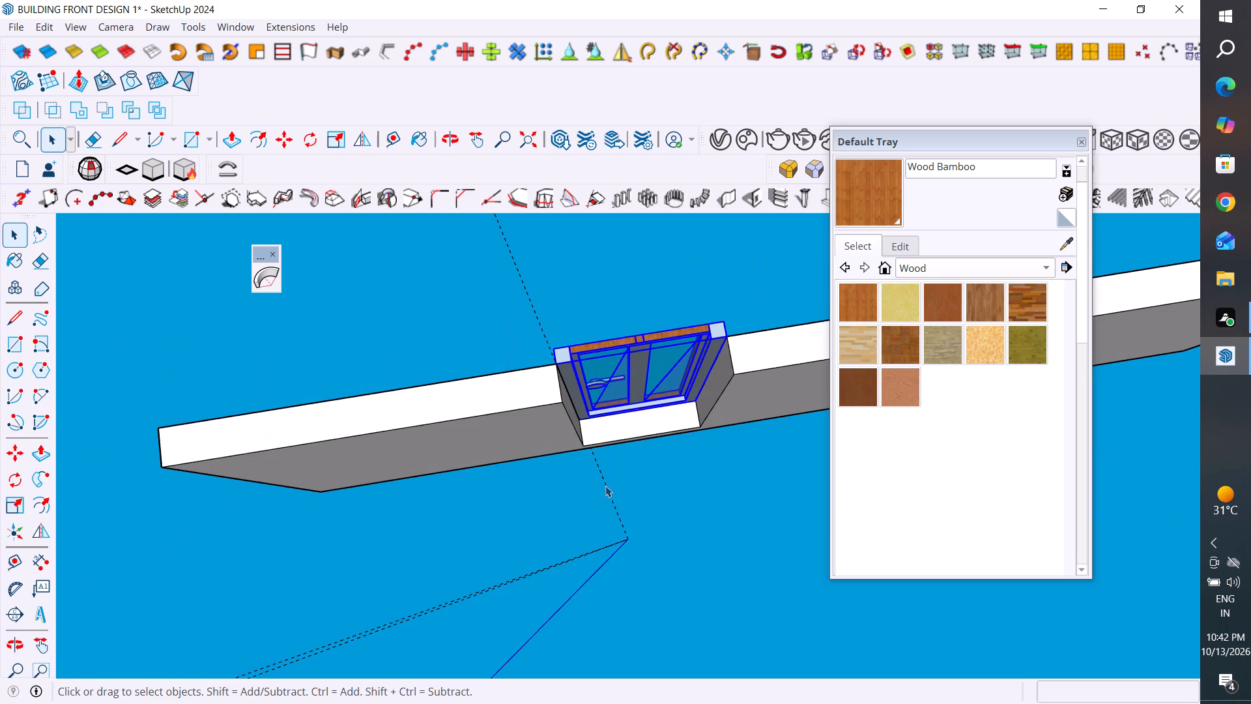
scroll(676, 446, up, 2)
scroll(764, 372, up, 5)
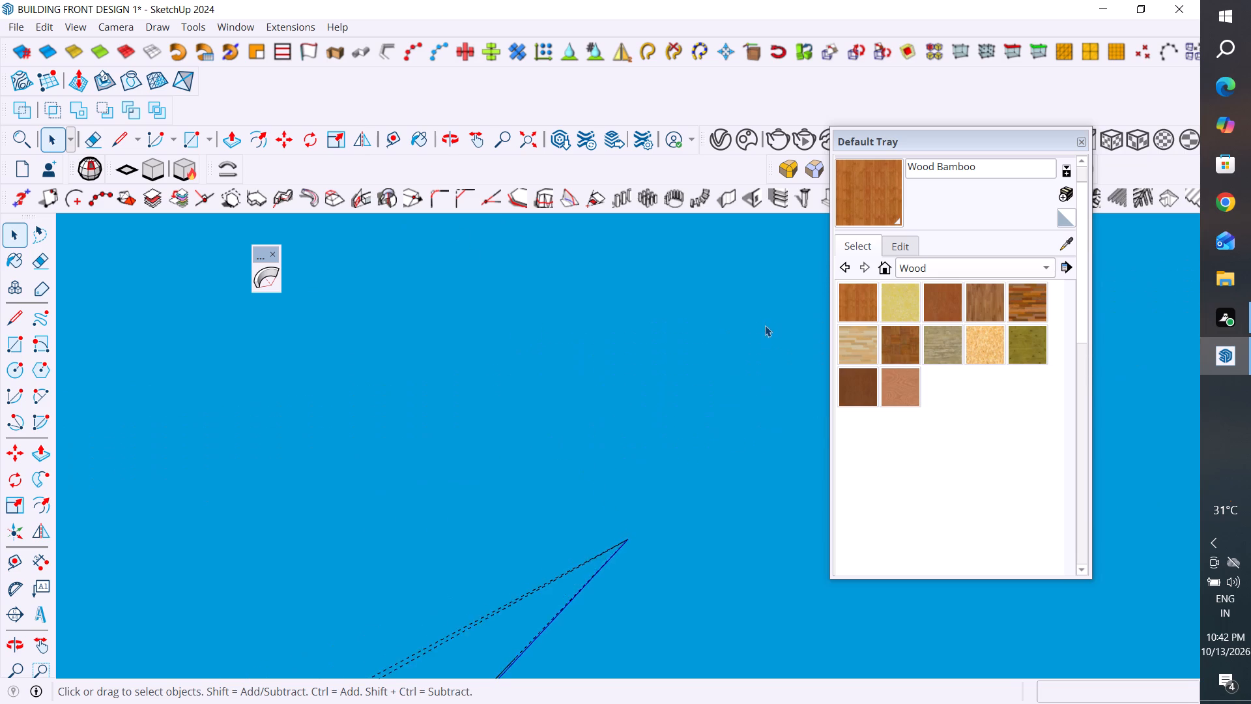
scroll(765, 327, down, 5)
middle_drag(681, 503, 636, 639)
click(706, 322)
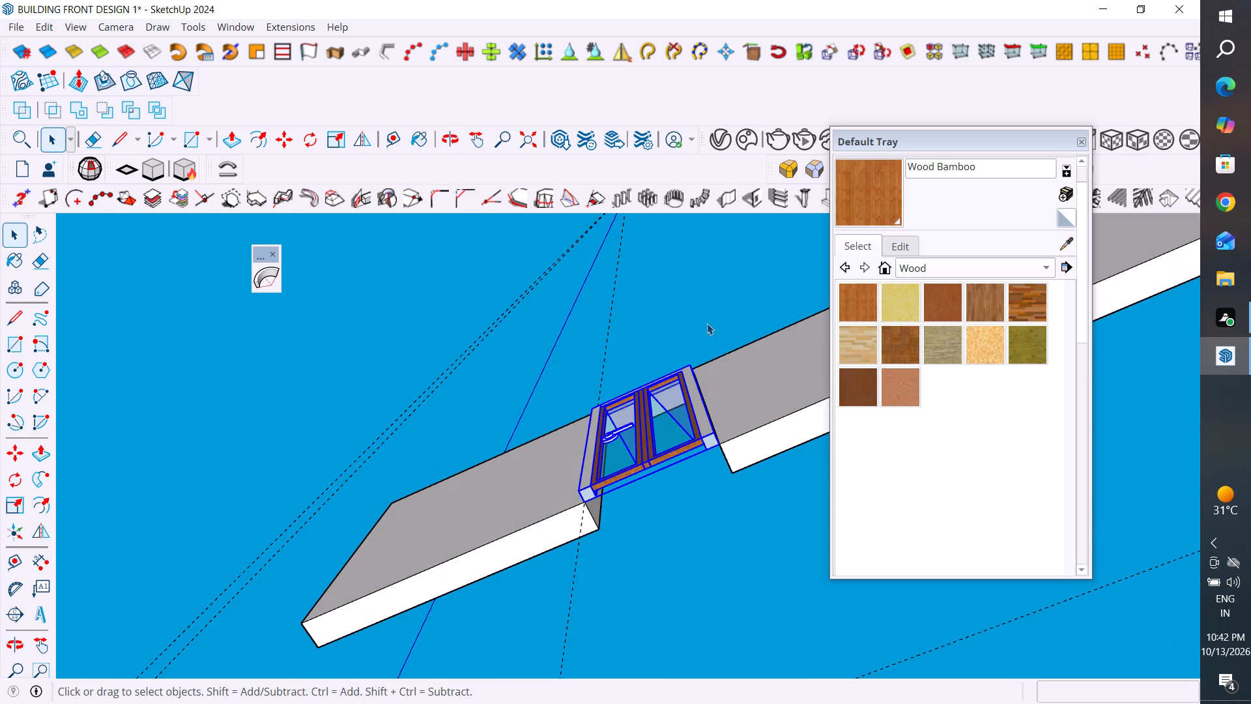
scroll(437, 385, down, 4)
middle_drag(478, 362, 633, 301)
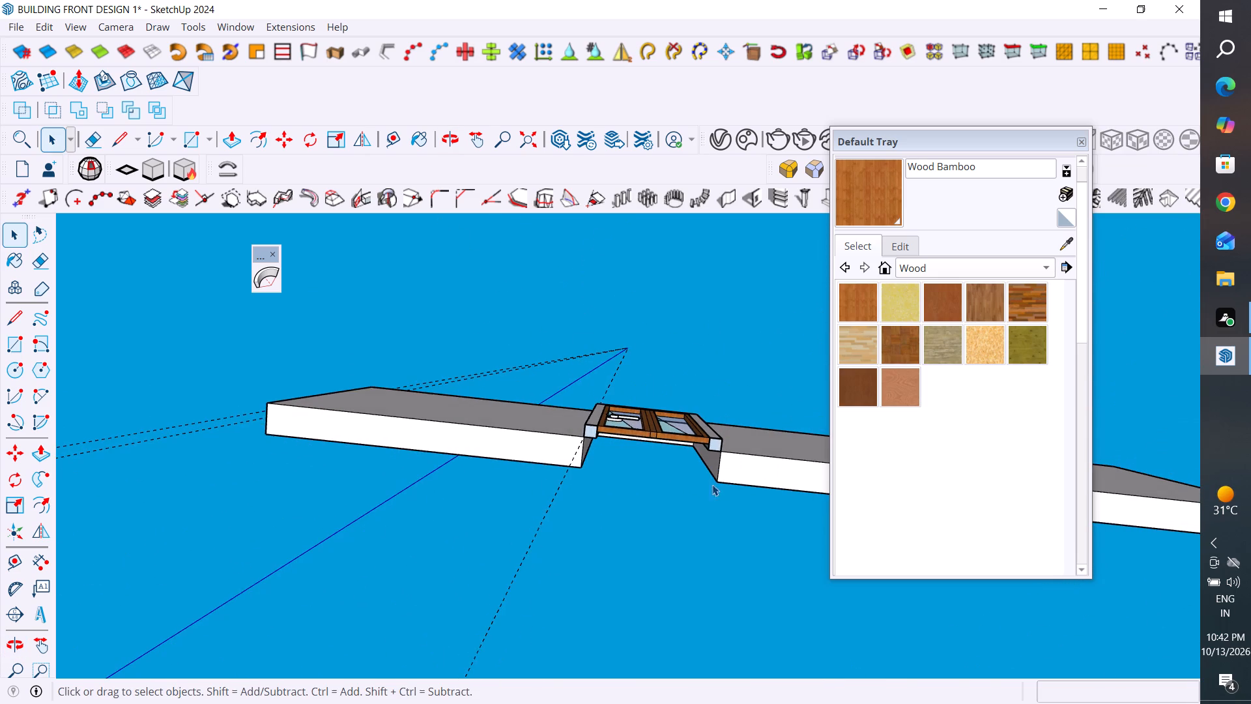
Move the grouped door about 7" through the wall's thickness so it sits inside the opening.
scroll(730, 488, up, 5)
click(626, 429)
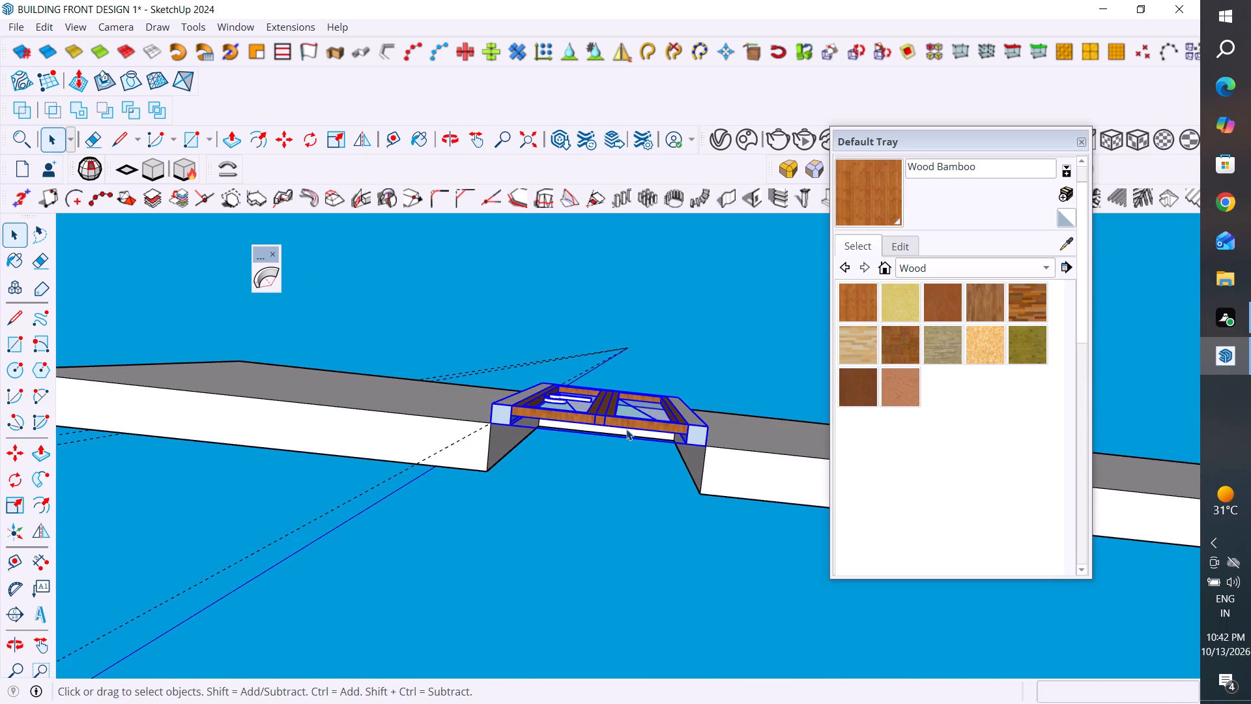
key(m)
scroll(493, 441, up, 4)
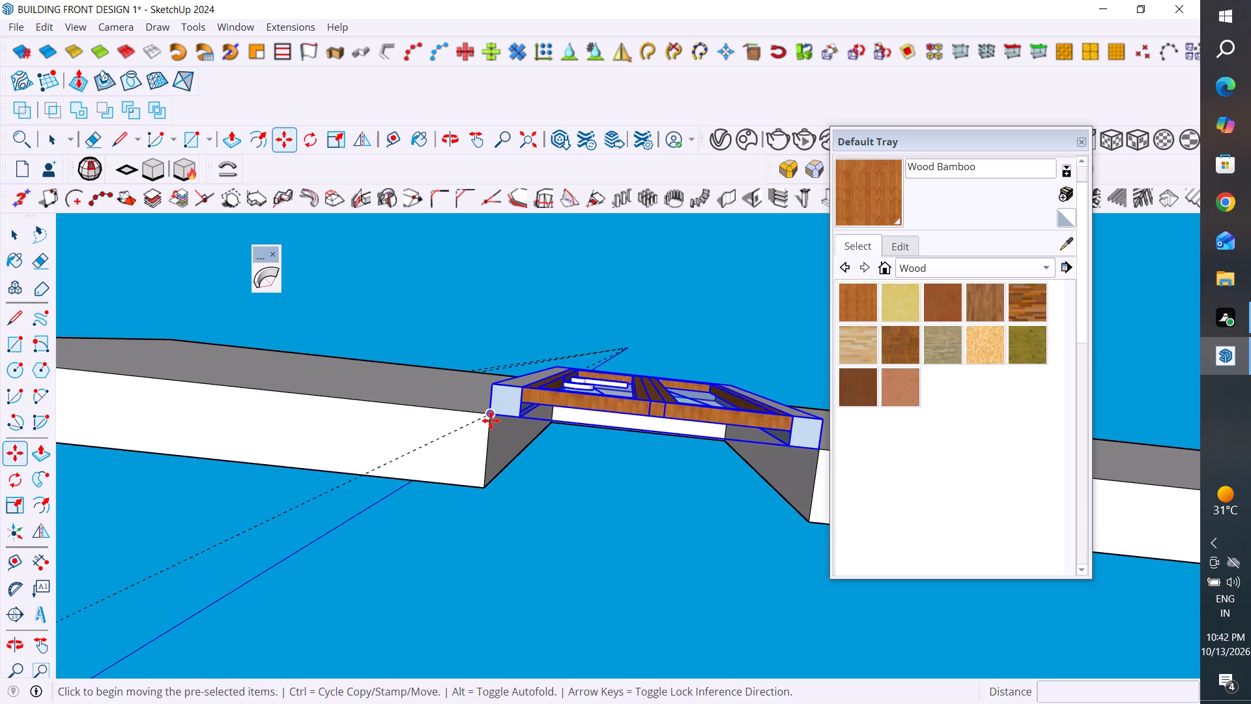
click(491, 420)
click(491, 465)
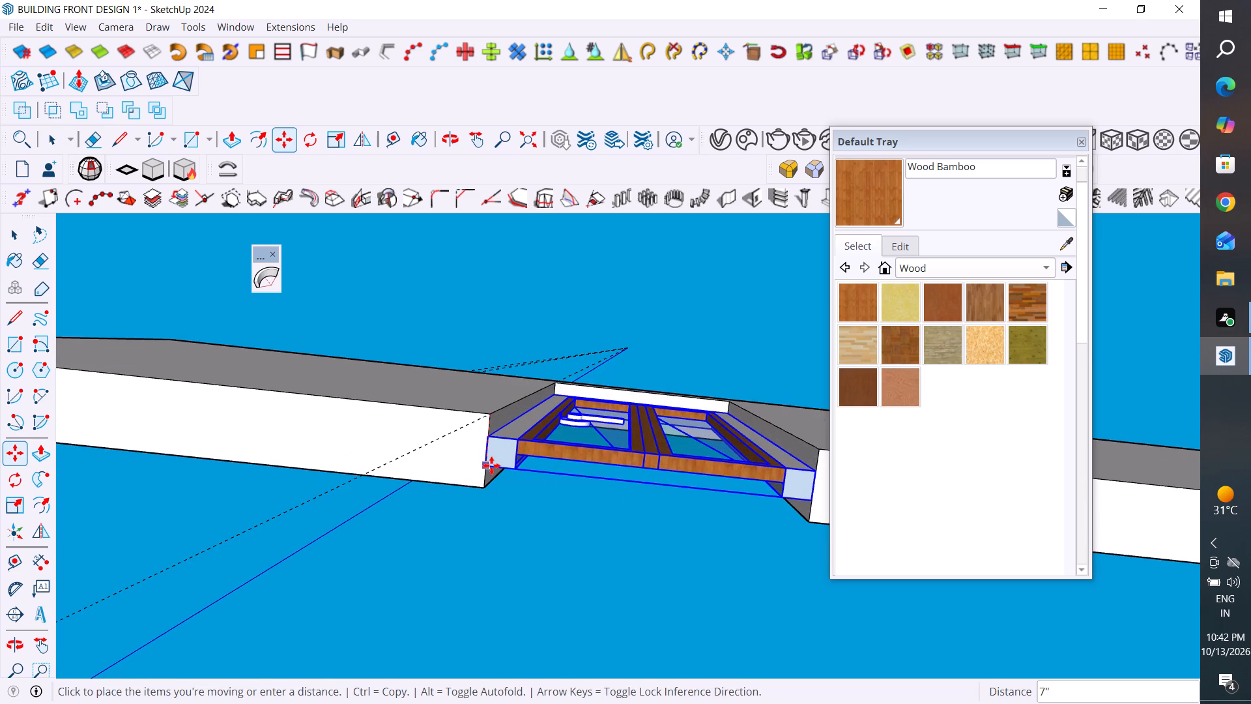
click(17, 239)
click(168, 300)
Examine the fitted door and wall slab from the front and in relation to the rest of the model.
scroll(551, 388, down, 12)
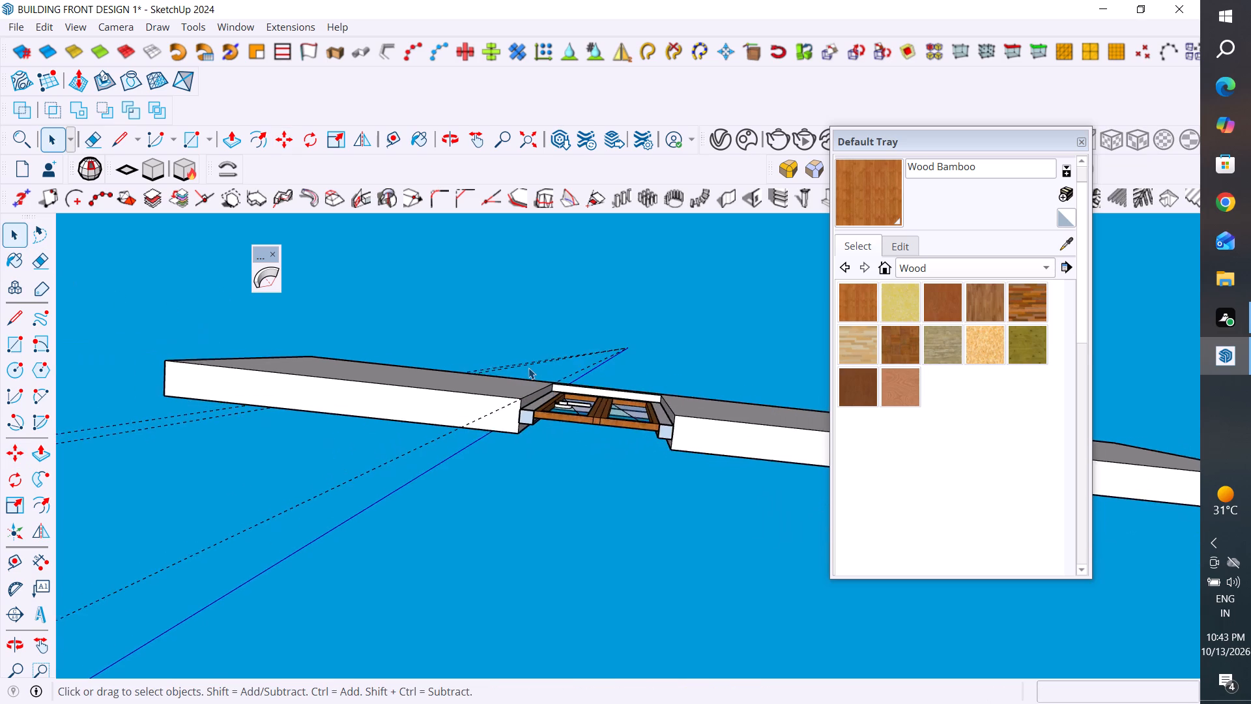
middle_drag(531, 389, 545, 703)
scroll(468, 278, down, 6)
middle_drag(480, 342, 477, 518)
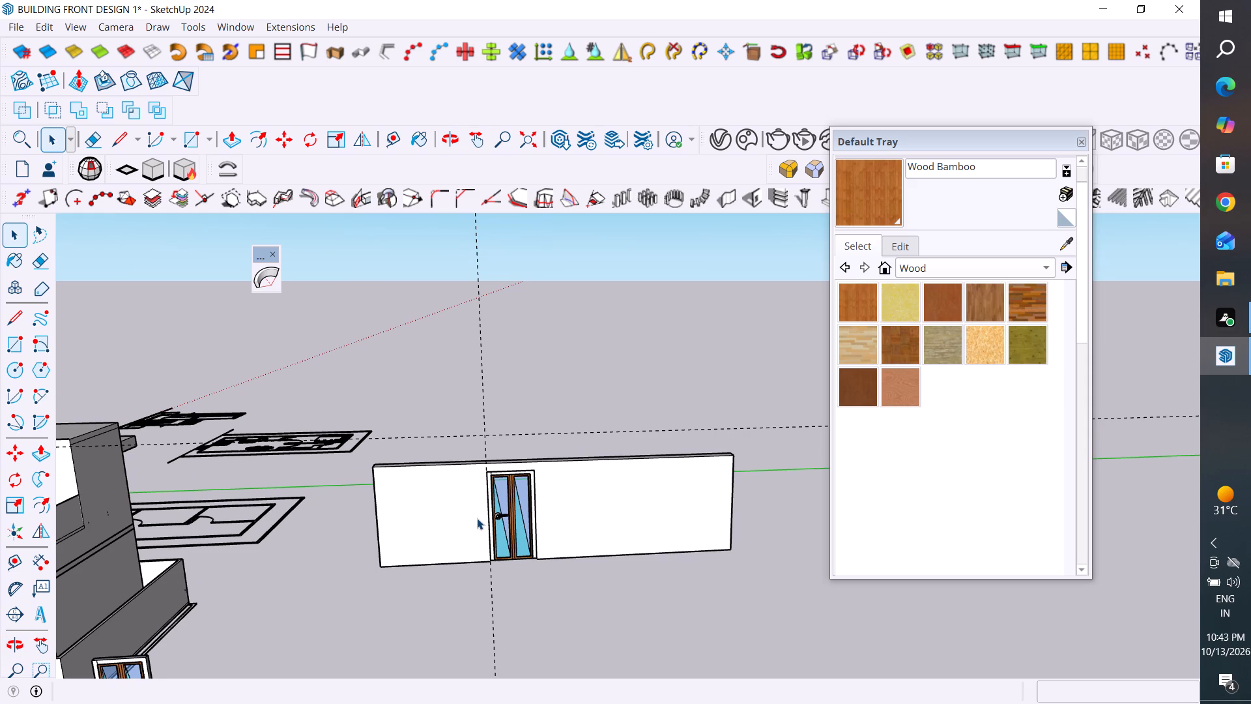
scroll(558, 470, down, 2)
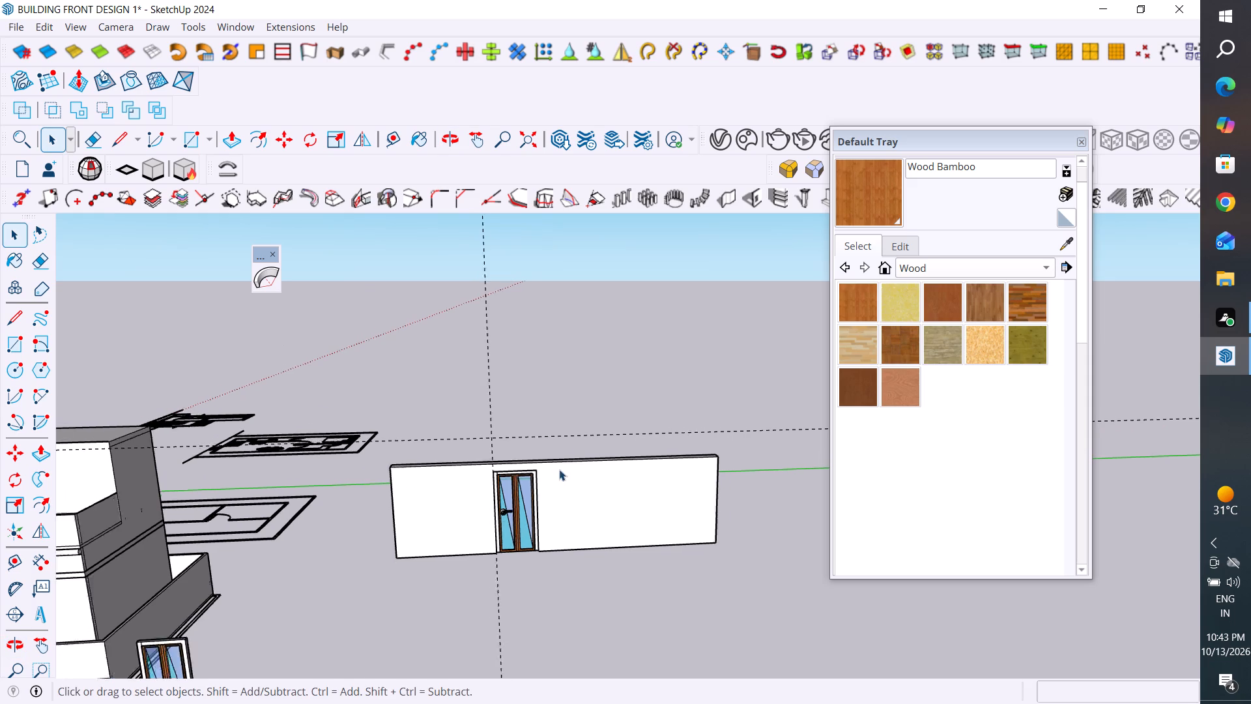
scroll(559, 469, down, 4)
scroll(493, 544, down, 4)
middle_drag(528, 590, 487, 654)
scroll(607, 375, down, 4)
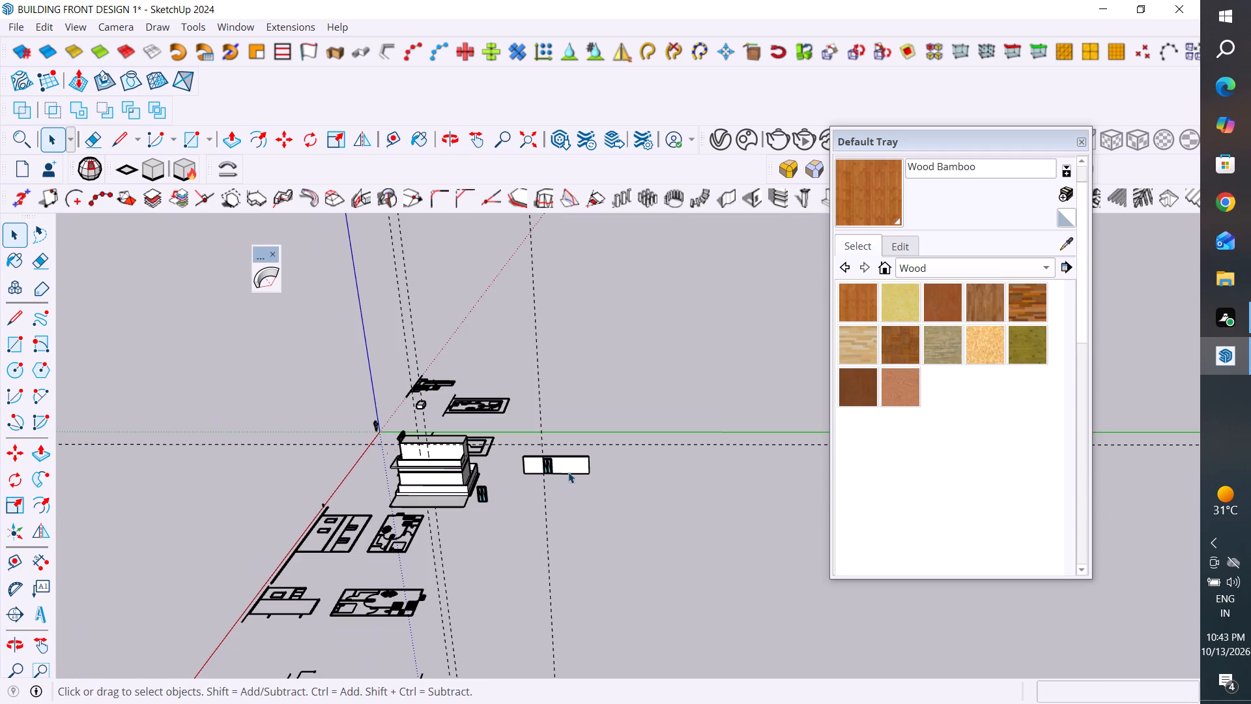
Measure the wall segment between the two door openings in the unfurnished floor plan, without placing a dimension.
scroll(521, 435, down, 2)
middle_drag(498, 499, 498, 631)
scroll(461, 339, up, 4)
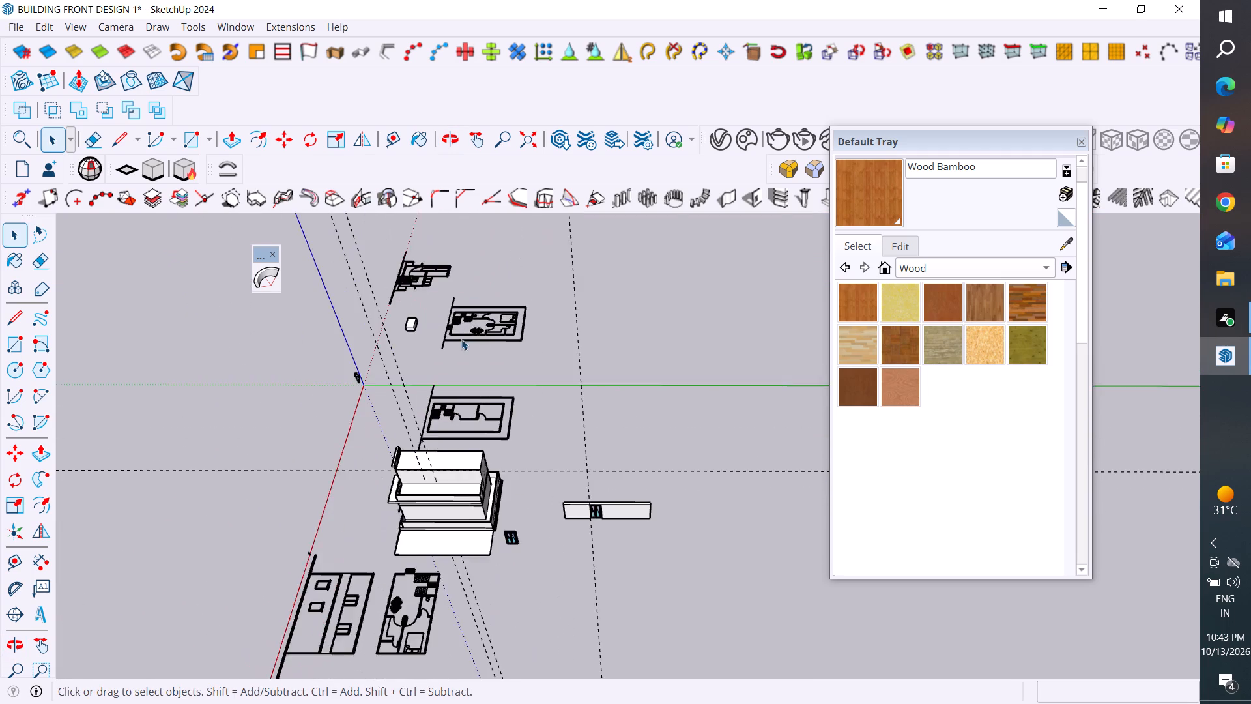
scroll(461, 339, up, 4)
scroll(468, 412, up, 1)
middle_drag(473, 412, 449, 563)
scroll(451, 370, up, 4)
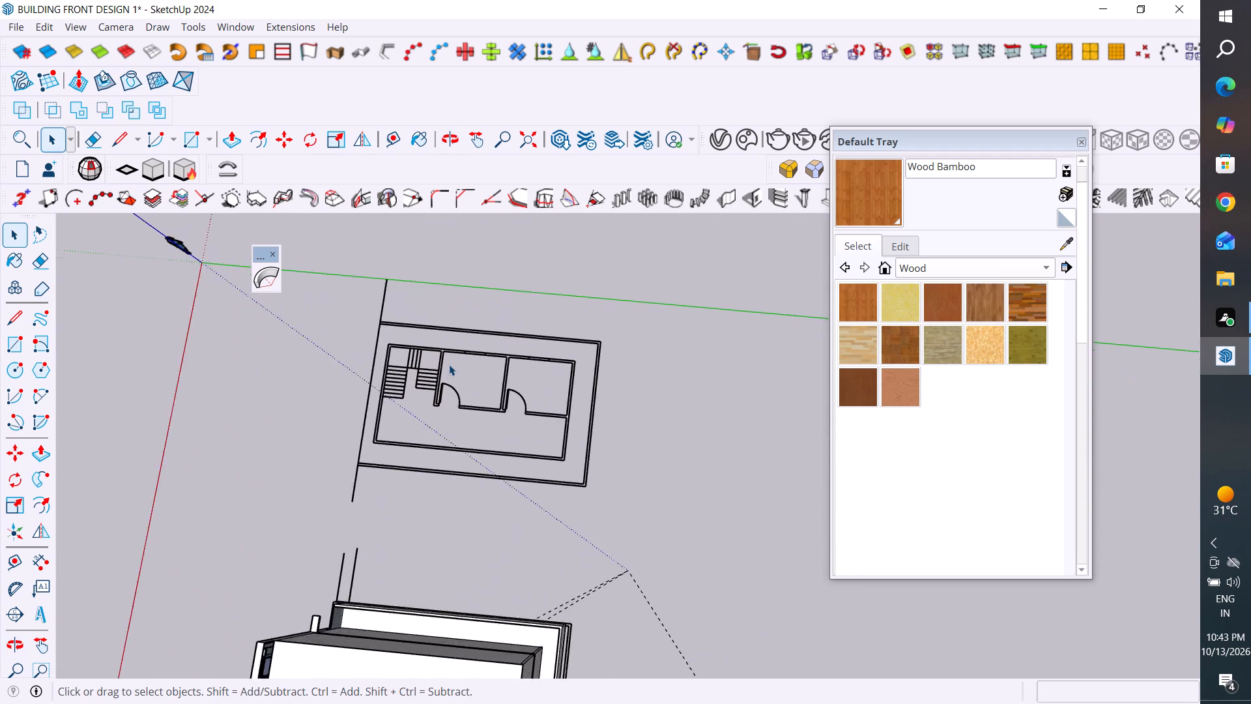
scroll(449, 364, up, 10)
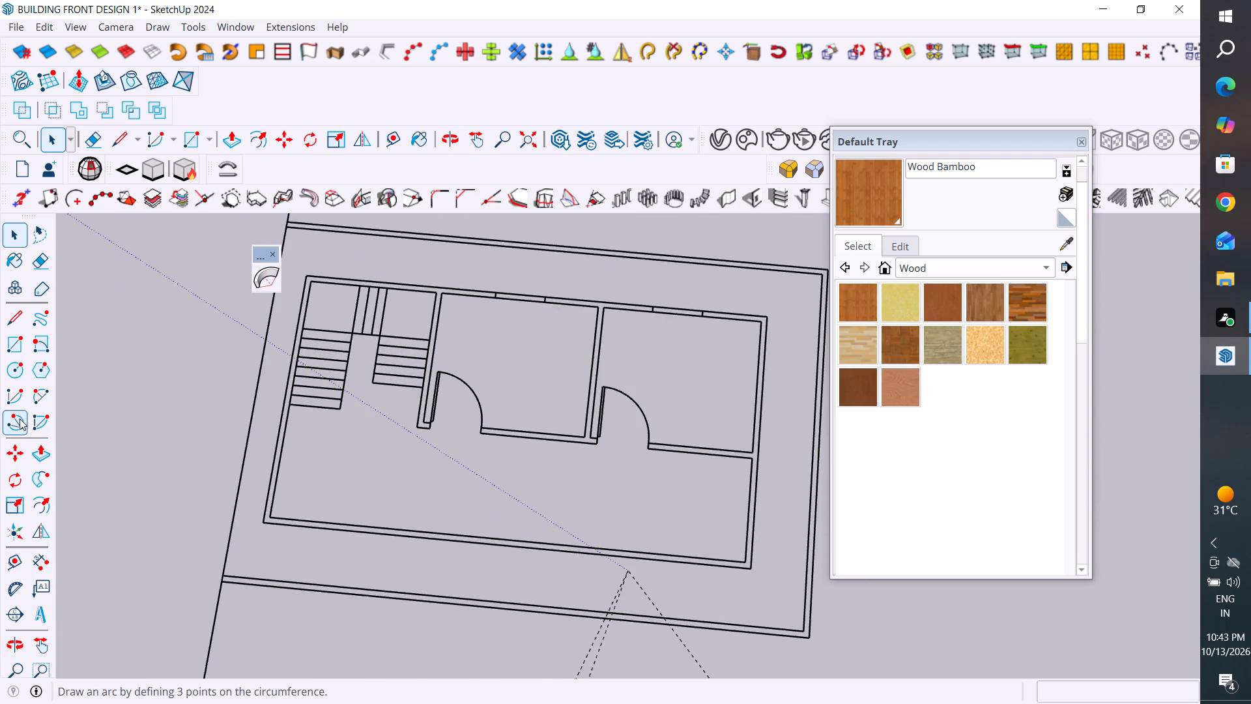
click(39, 560)
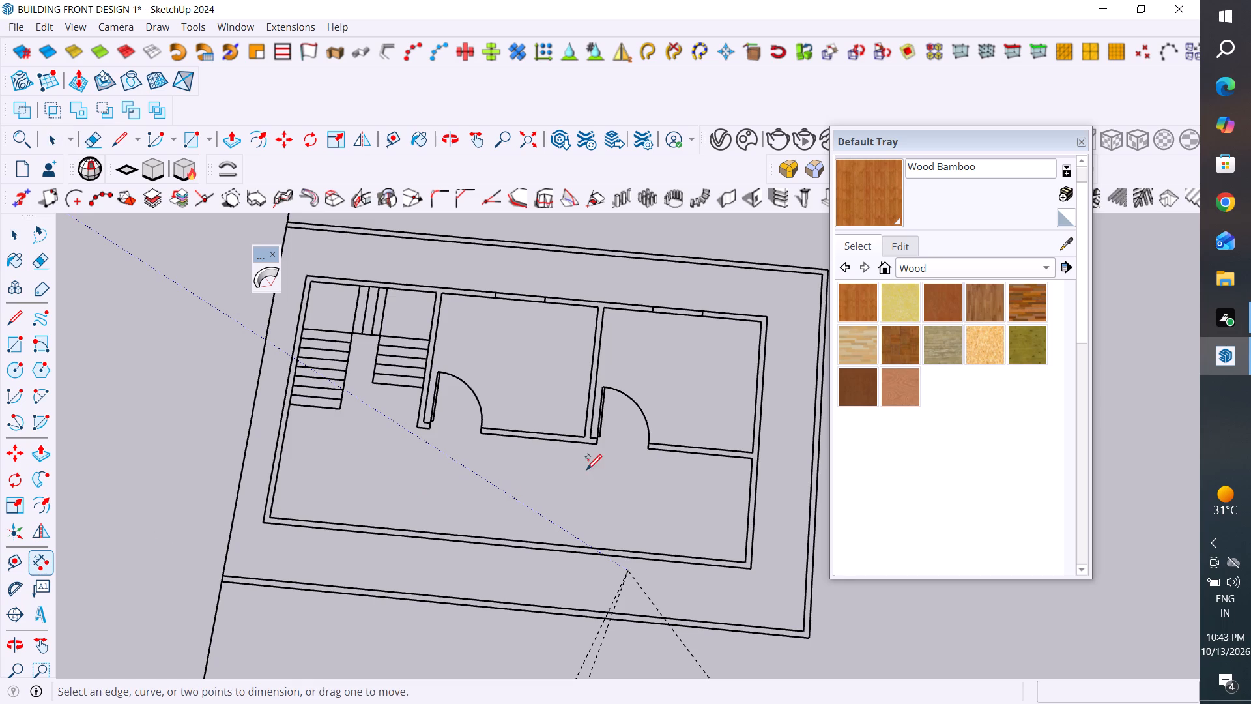
scroll(586, 469, up, 4)
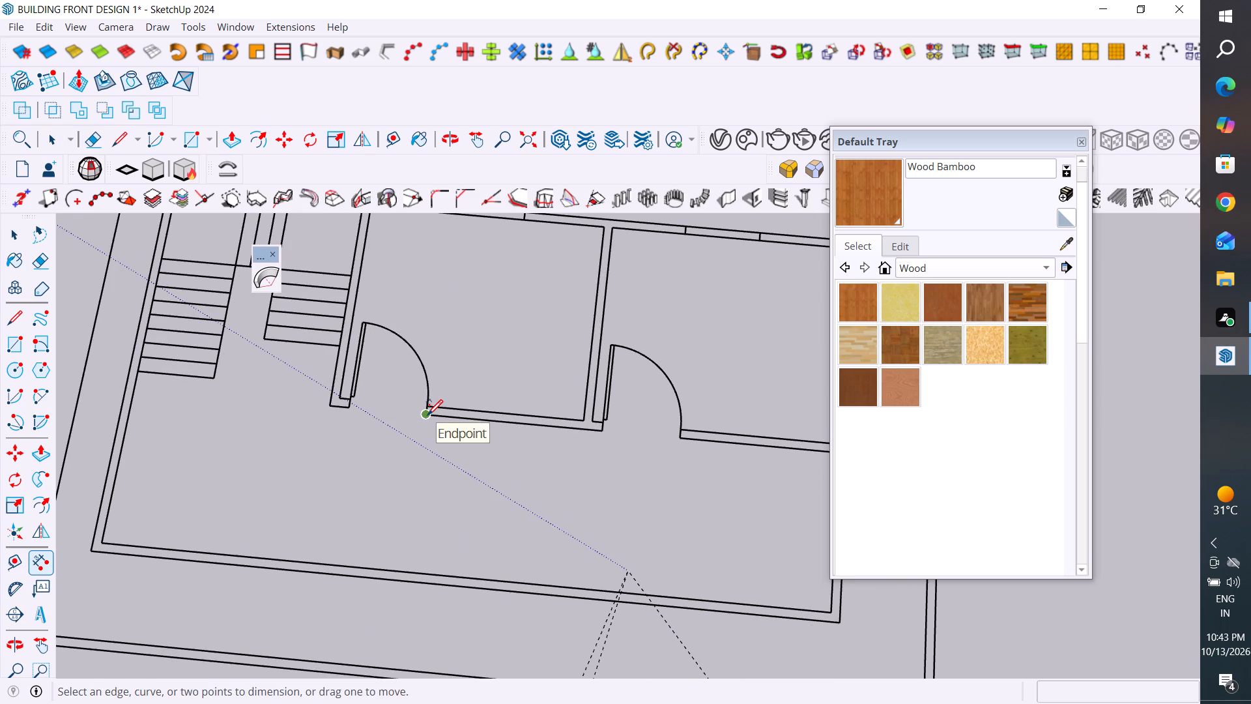
click(427, 414)
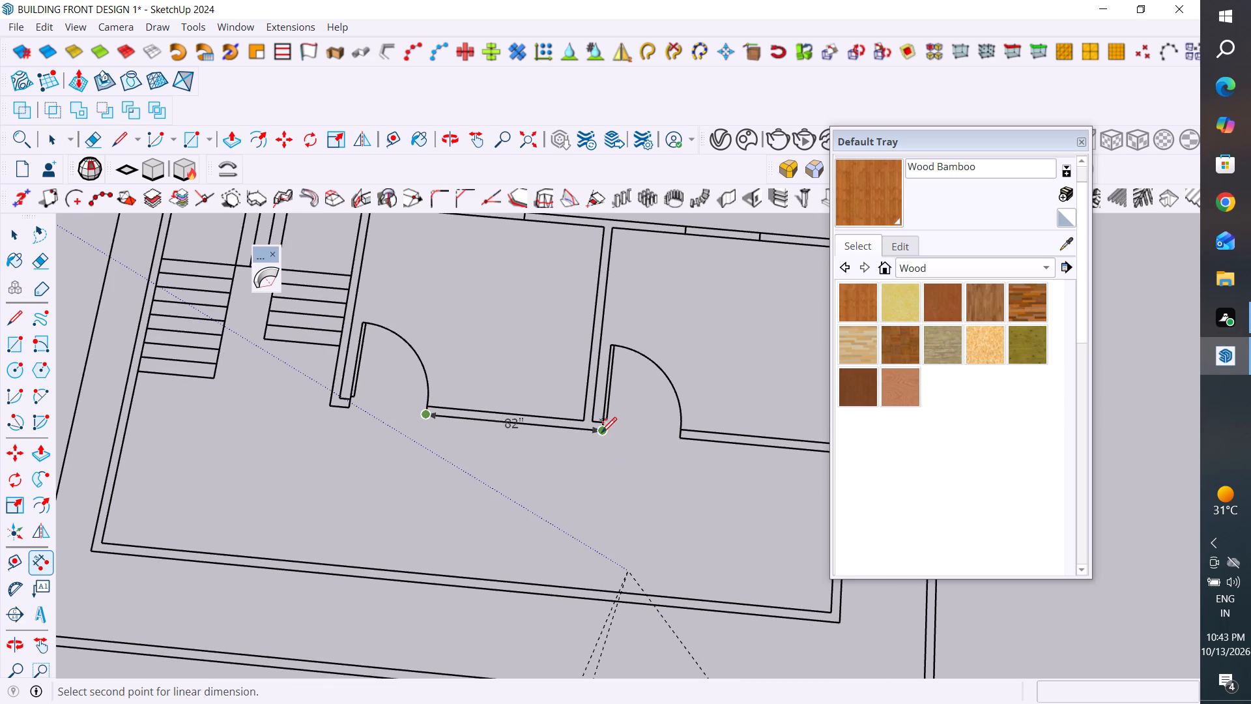
click(603, 433)
key(Escape)
Place a vertical guide on the wall slab 82" from the door edge opposite the handle, toward the longer wall portion.
scroll(442, 458, down, 13)
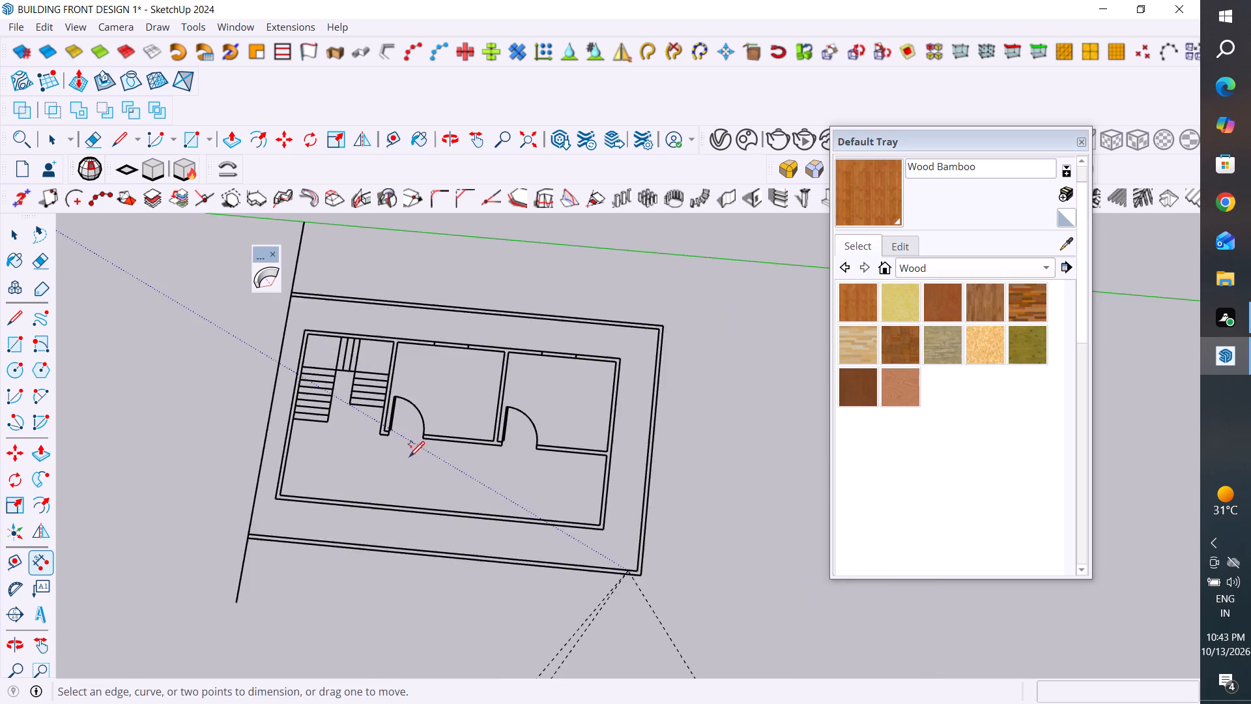
scroll(409, 456, down, 20)
scroll(409, 456, down, 6)
middle_drag(369, 521, 416, 334)
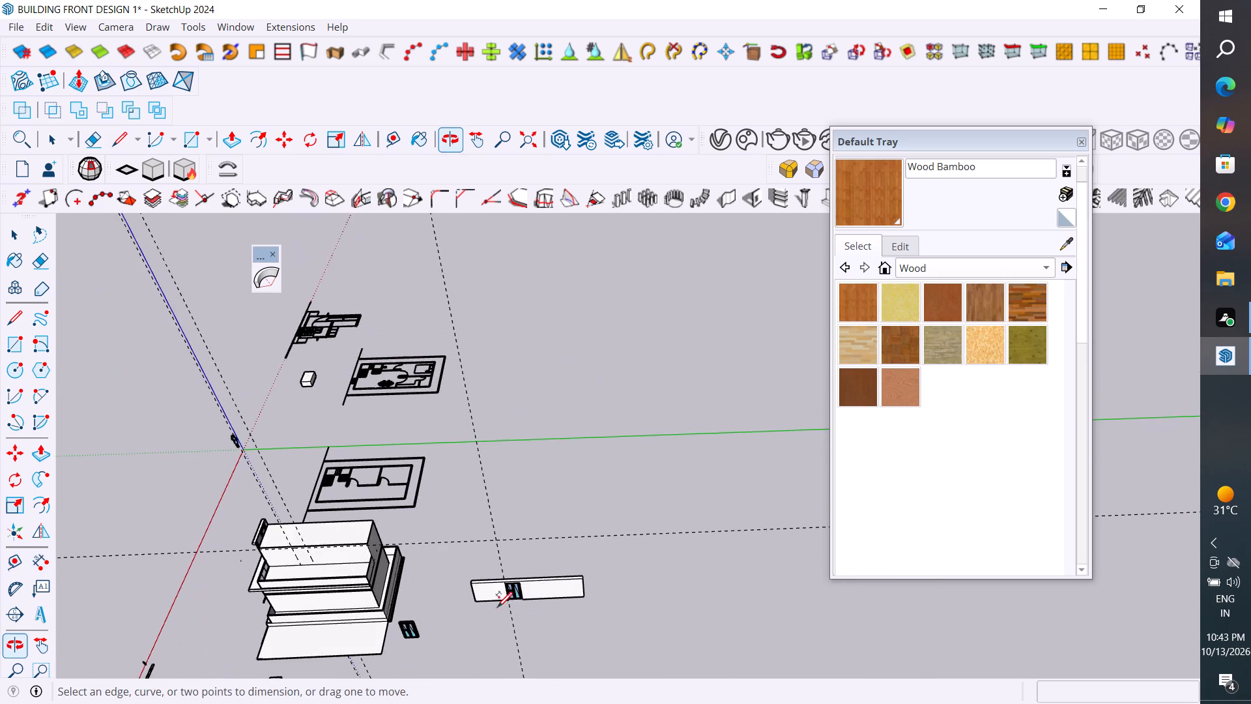
scroll(525, 608, up, 10)
middle_drag(535, 587, 520, 454)
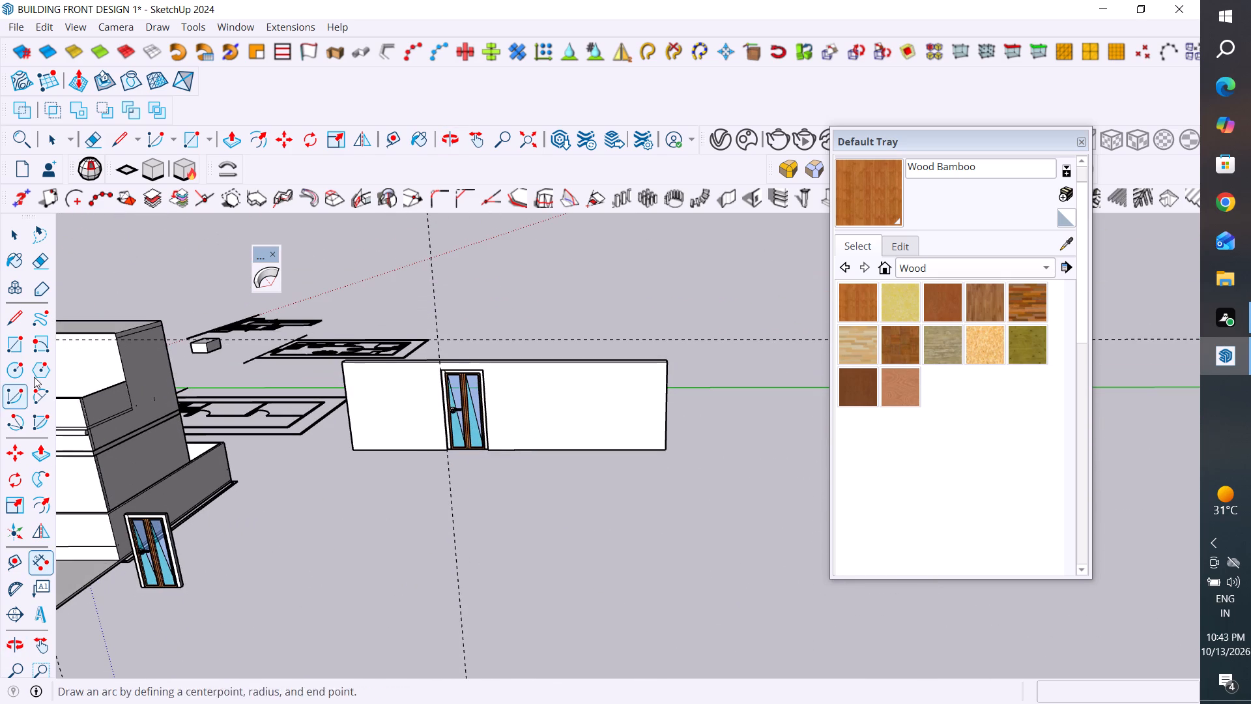
click(12, 560)
scroll(526, 411, up, 3)
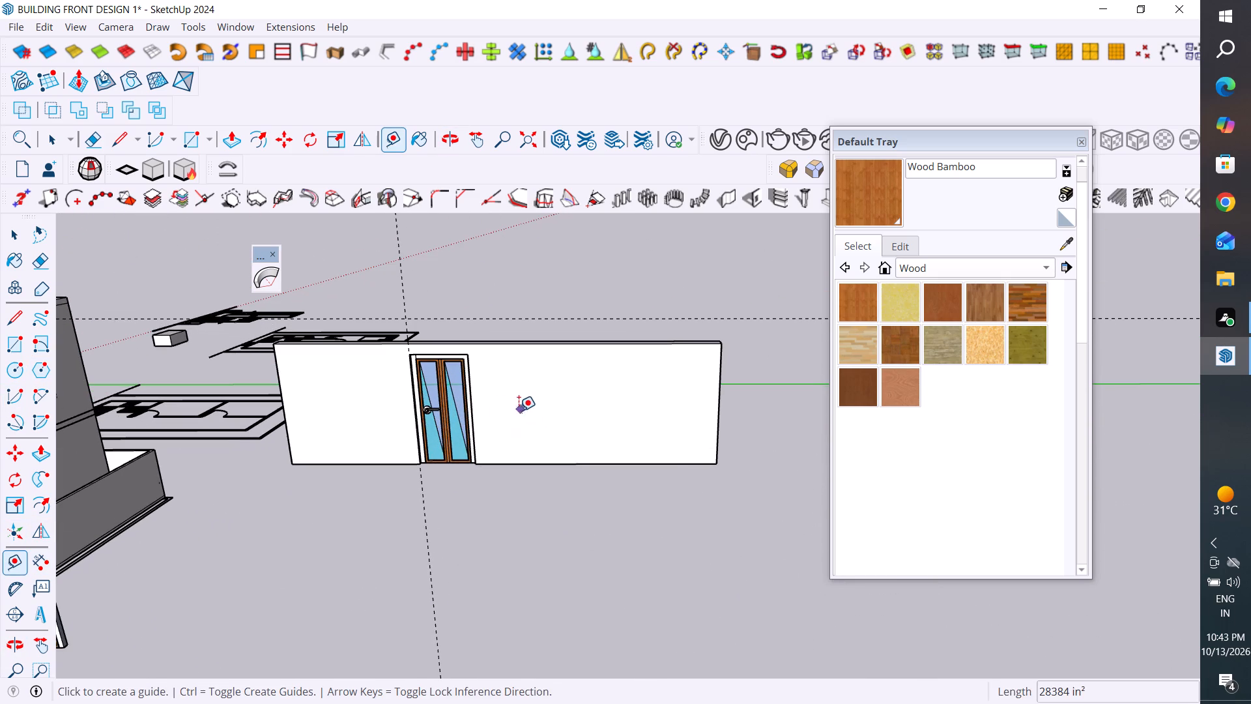
click(471, 414)
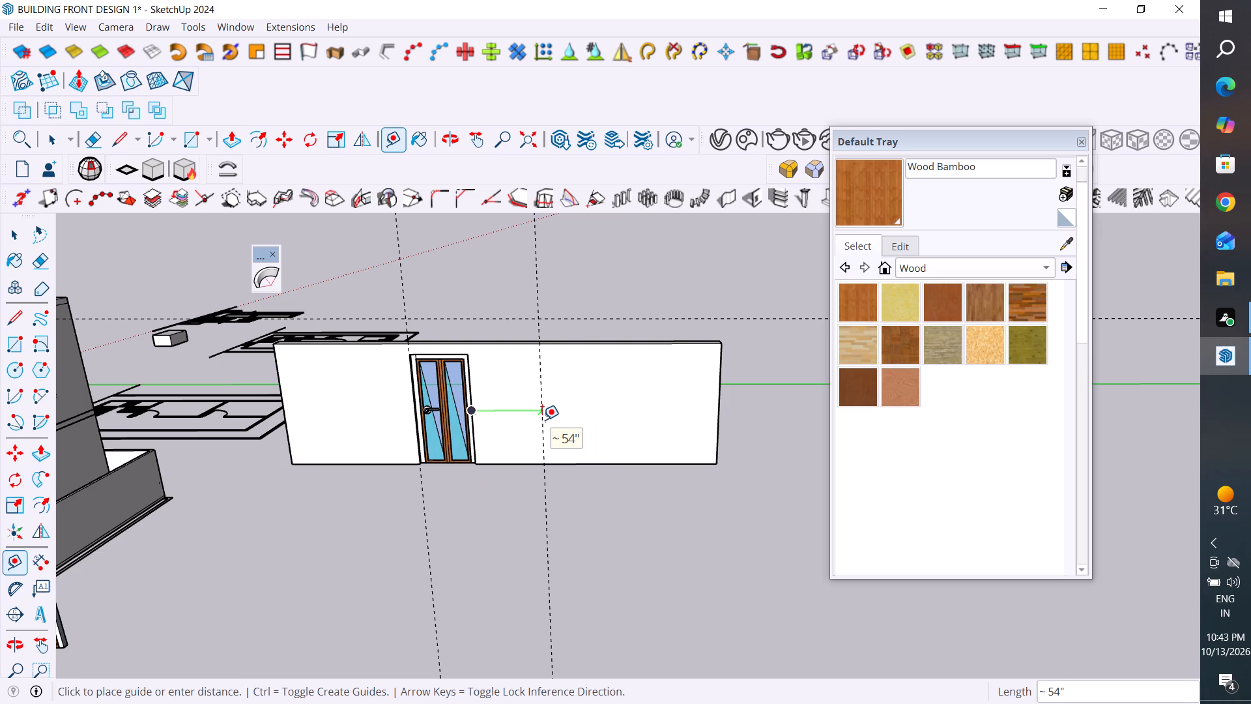
text(82')
key(BackSpace)
key(shift+quotedbl)
key(Return)
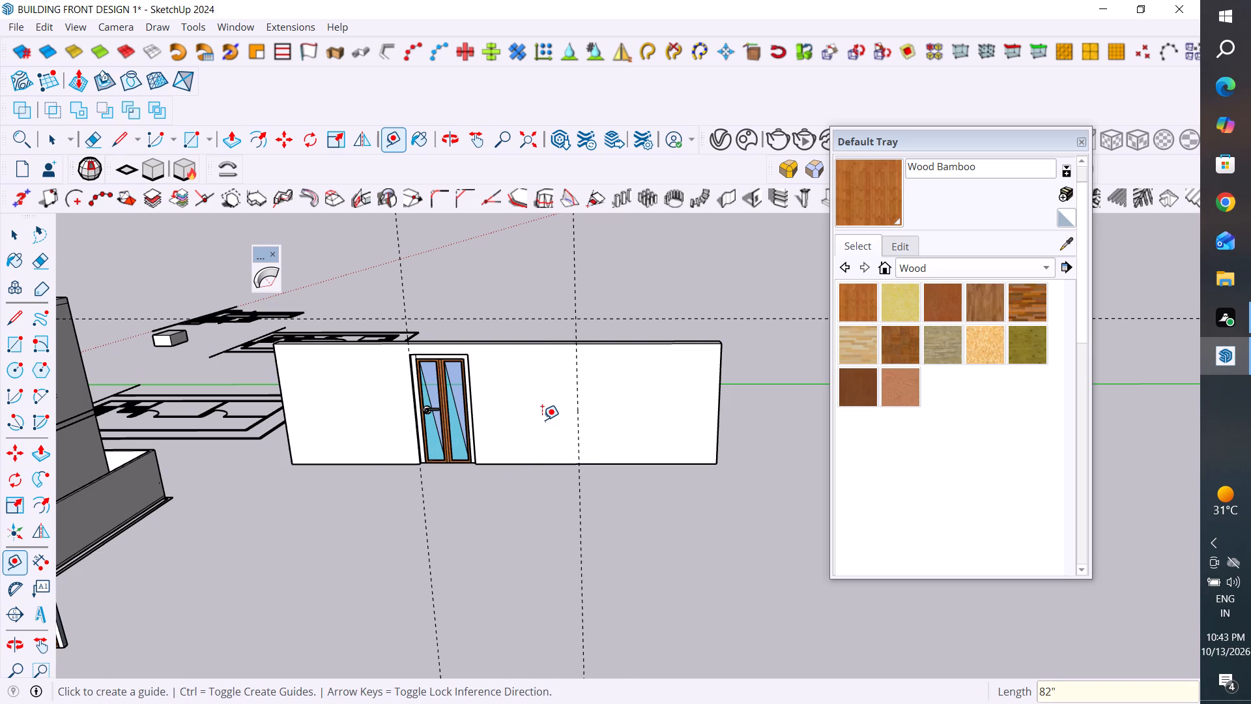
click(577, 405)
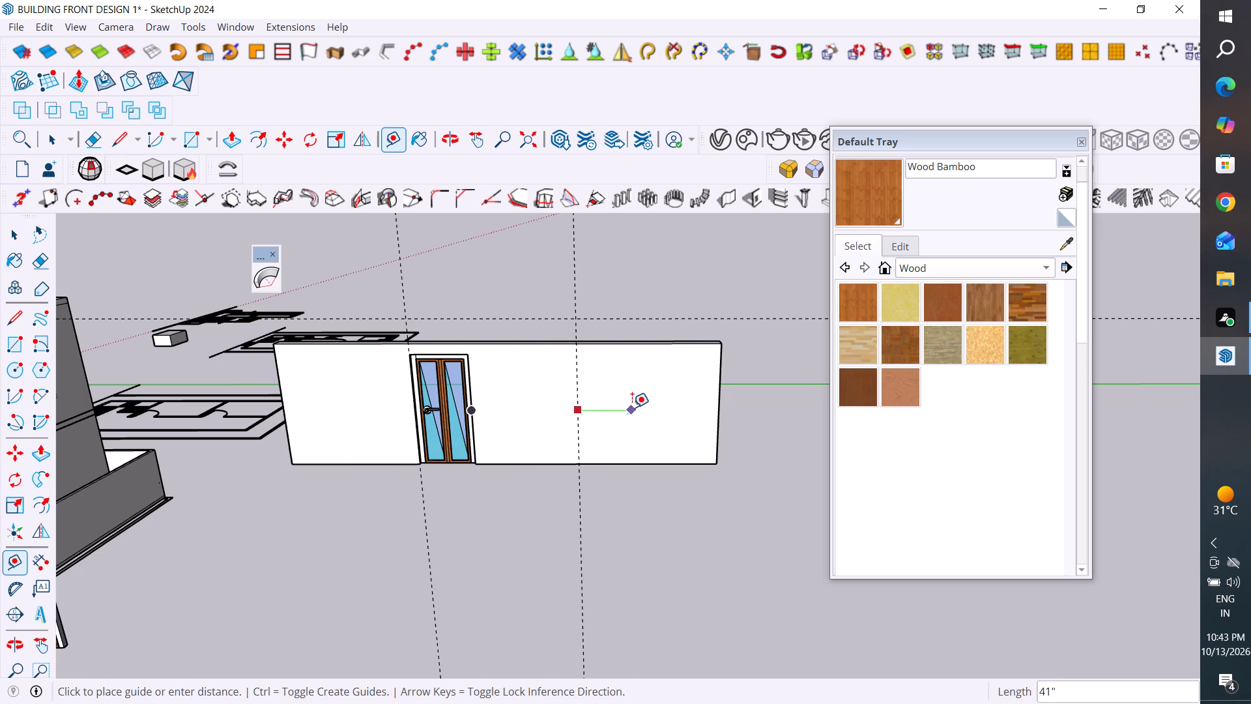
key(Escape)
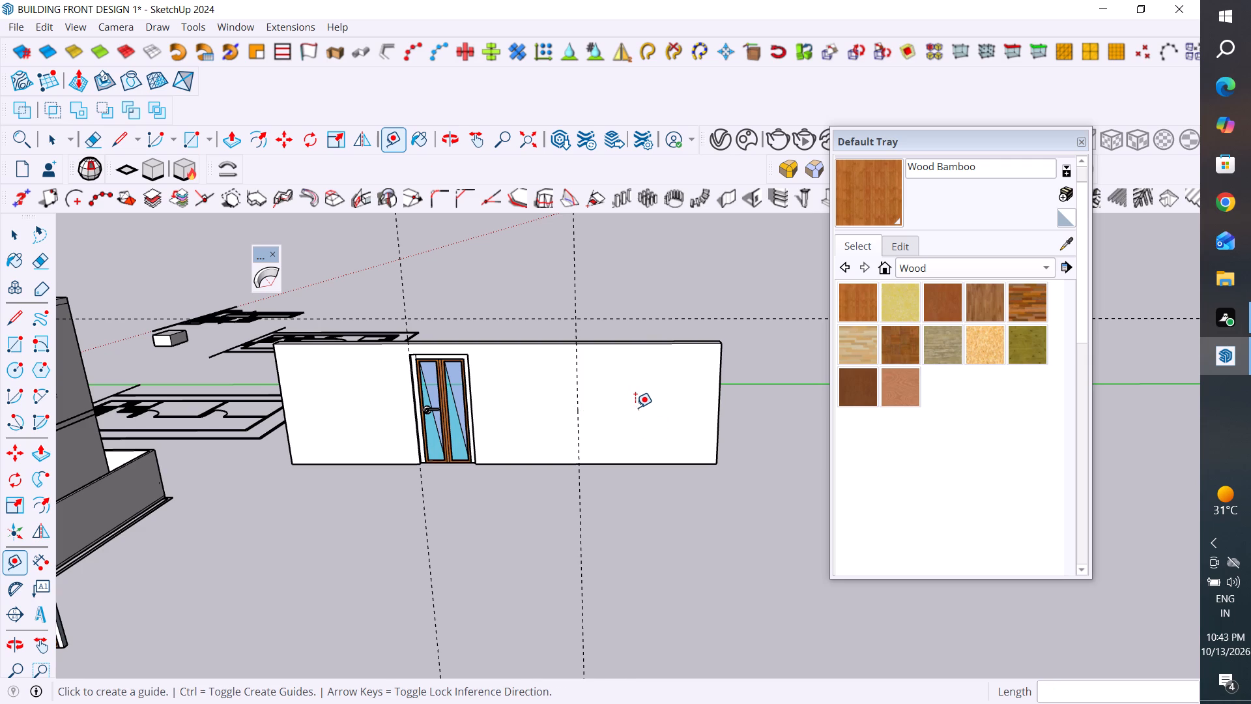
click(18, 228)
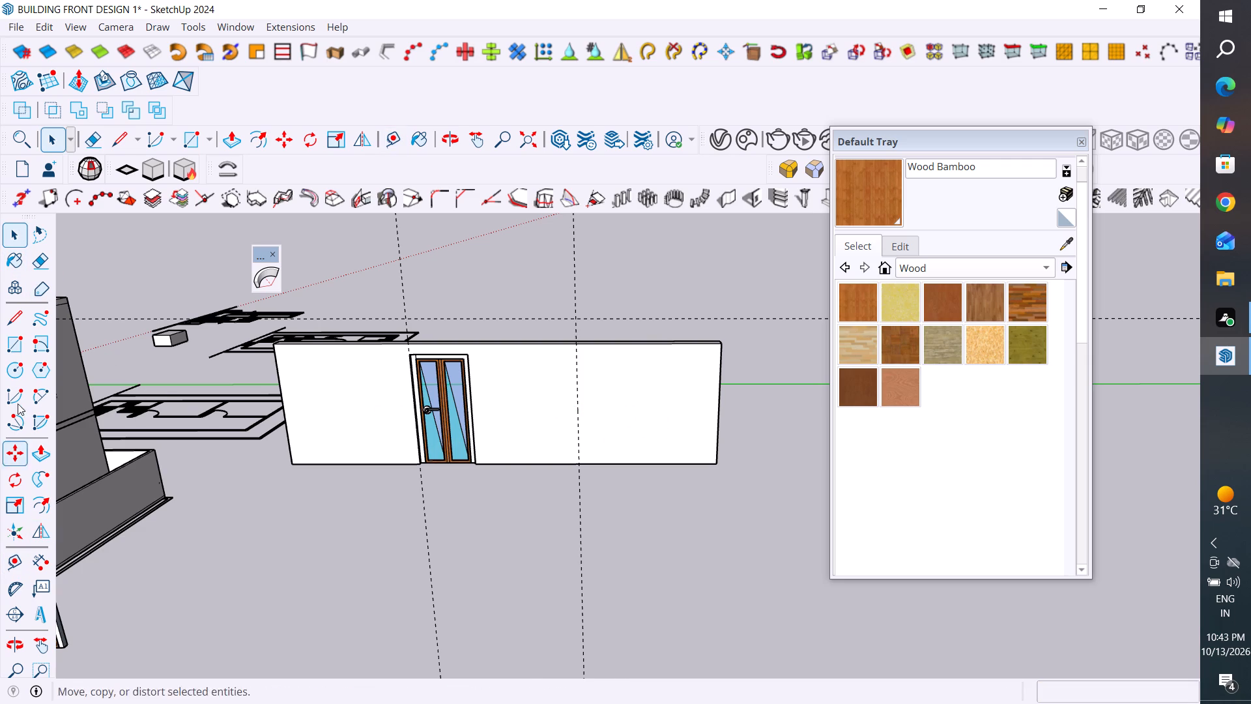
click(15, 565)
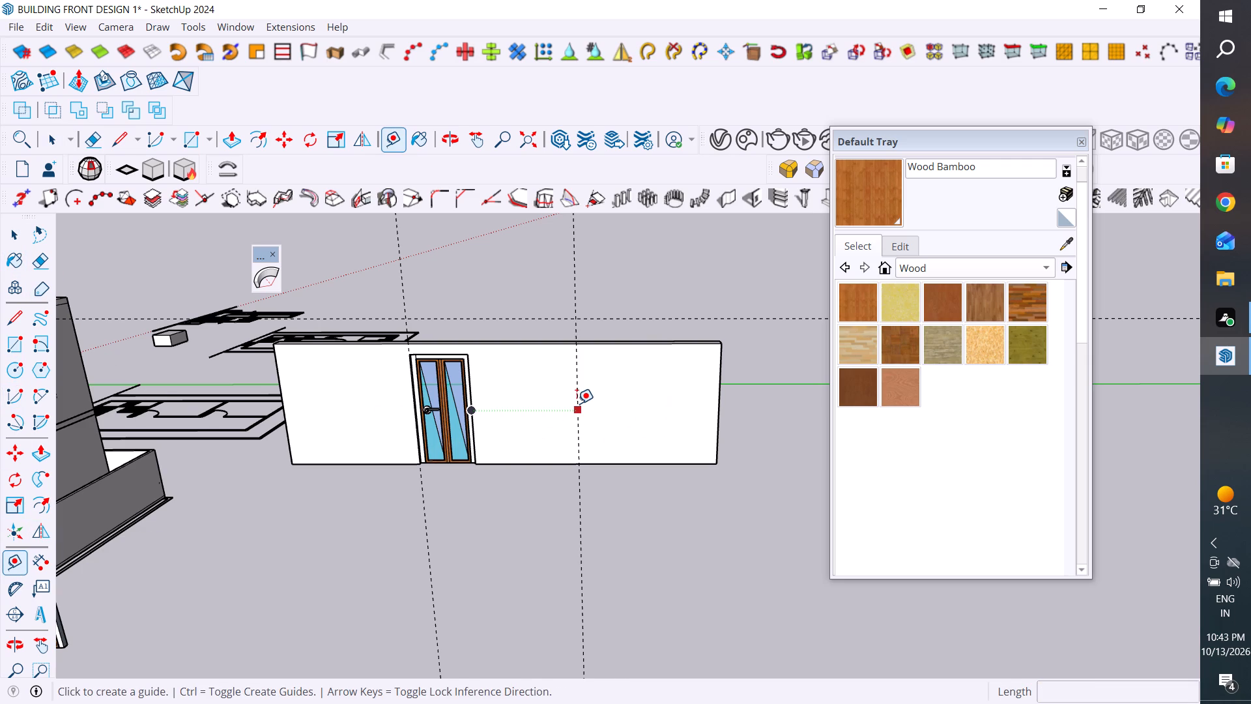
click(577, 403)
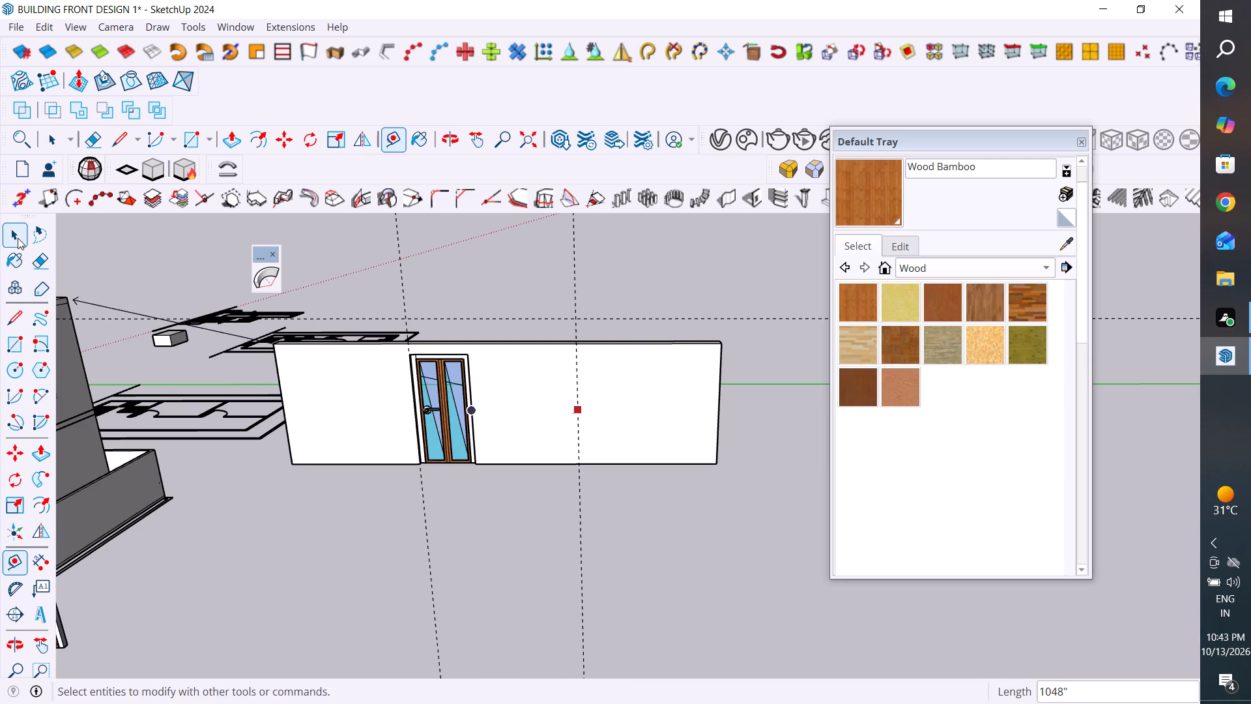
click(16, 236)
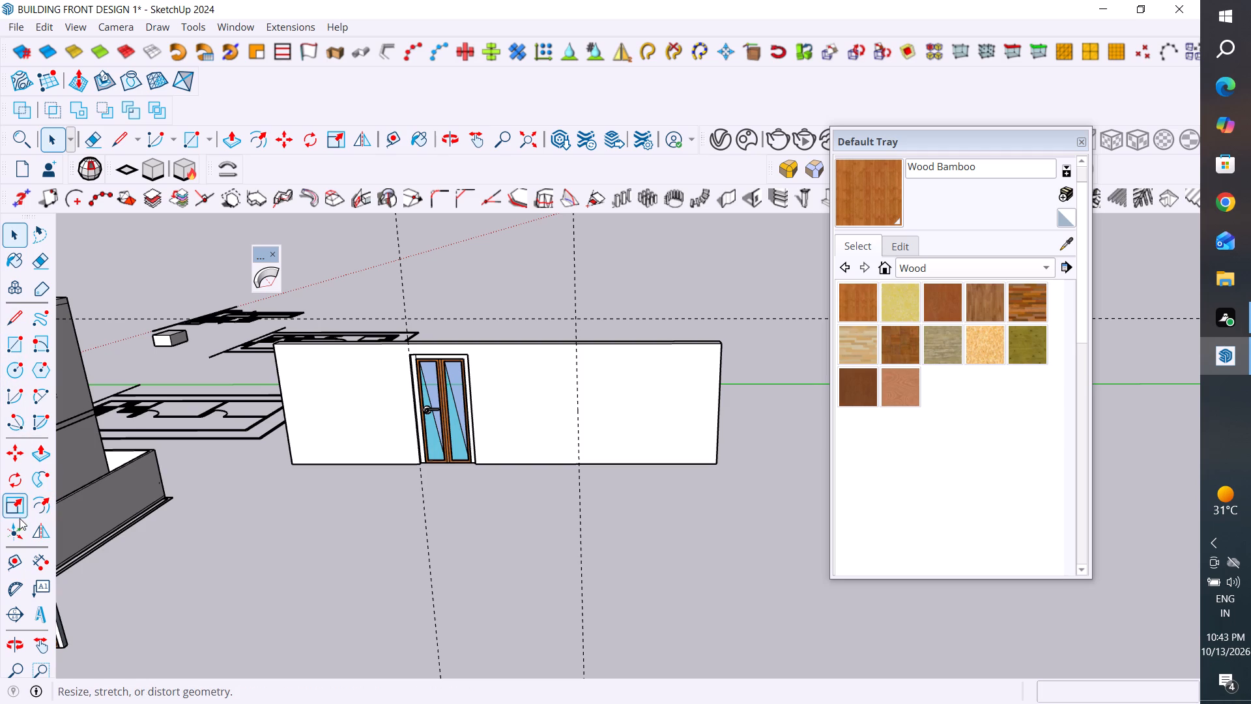
Add a second vertical guide on the wall slab 3' beyond the 82" guide, away from the door.
click(18, 561)
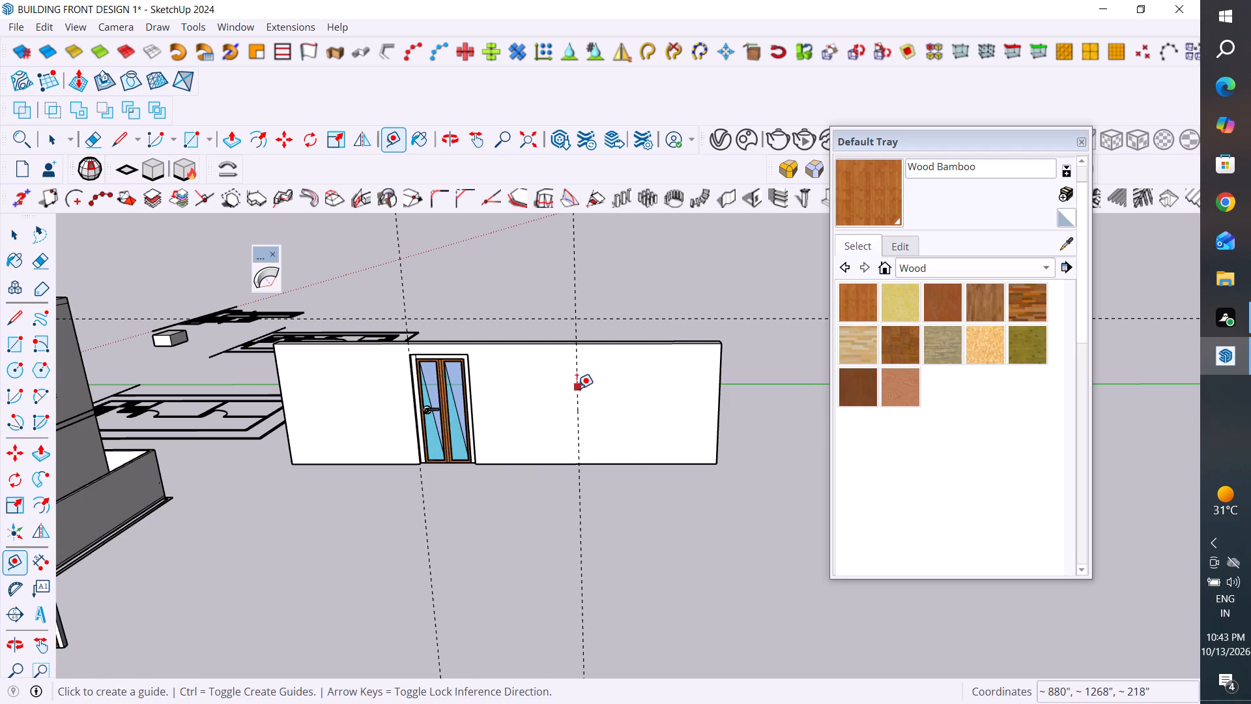
click(577, 389)
text(3')
key(Return)
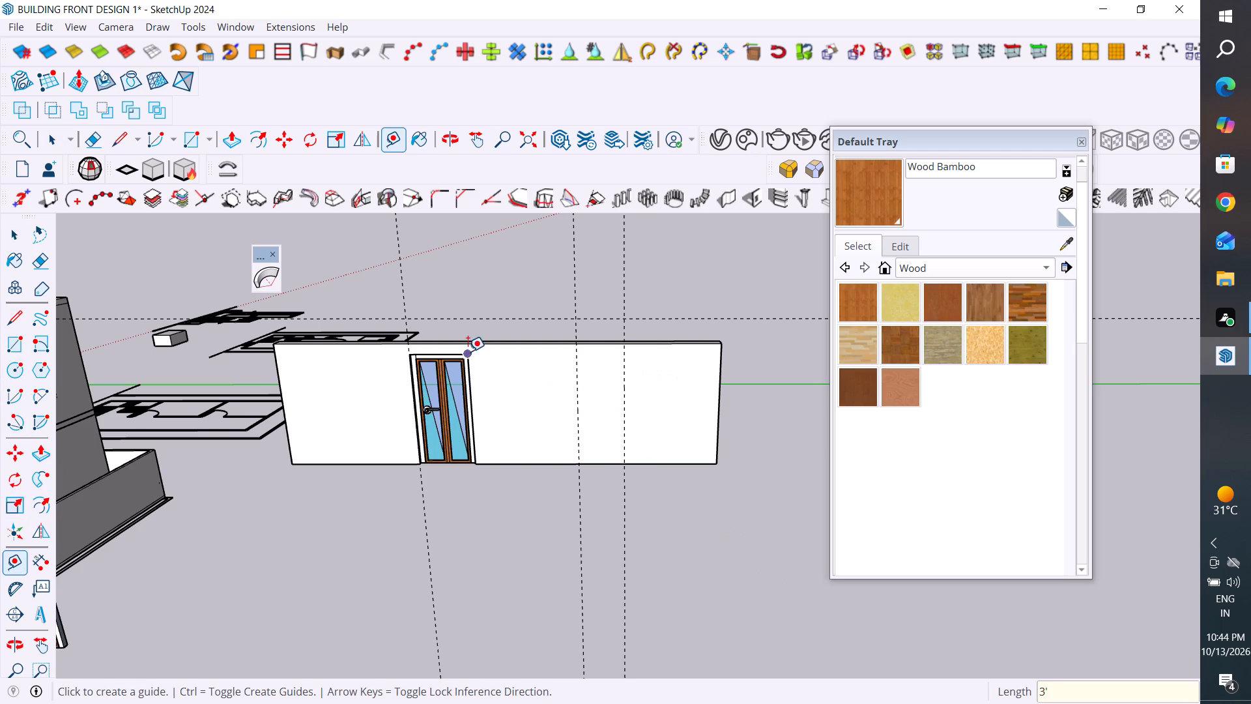
click(10, 233)
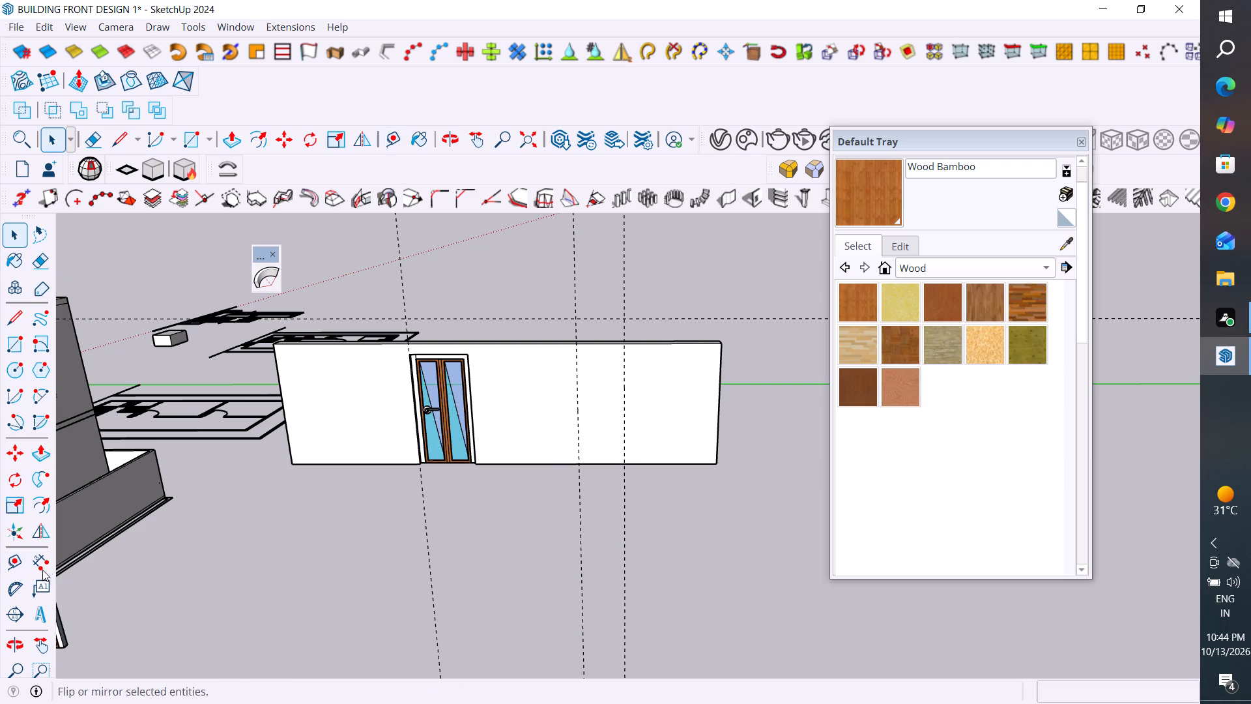
Measure the width of the fitted door's opening along its top edge, without placing a dimension.
click(38, 563)
scroll(439, 327, up, 6)
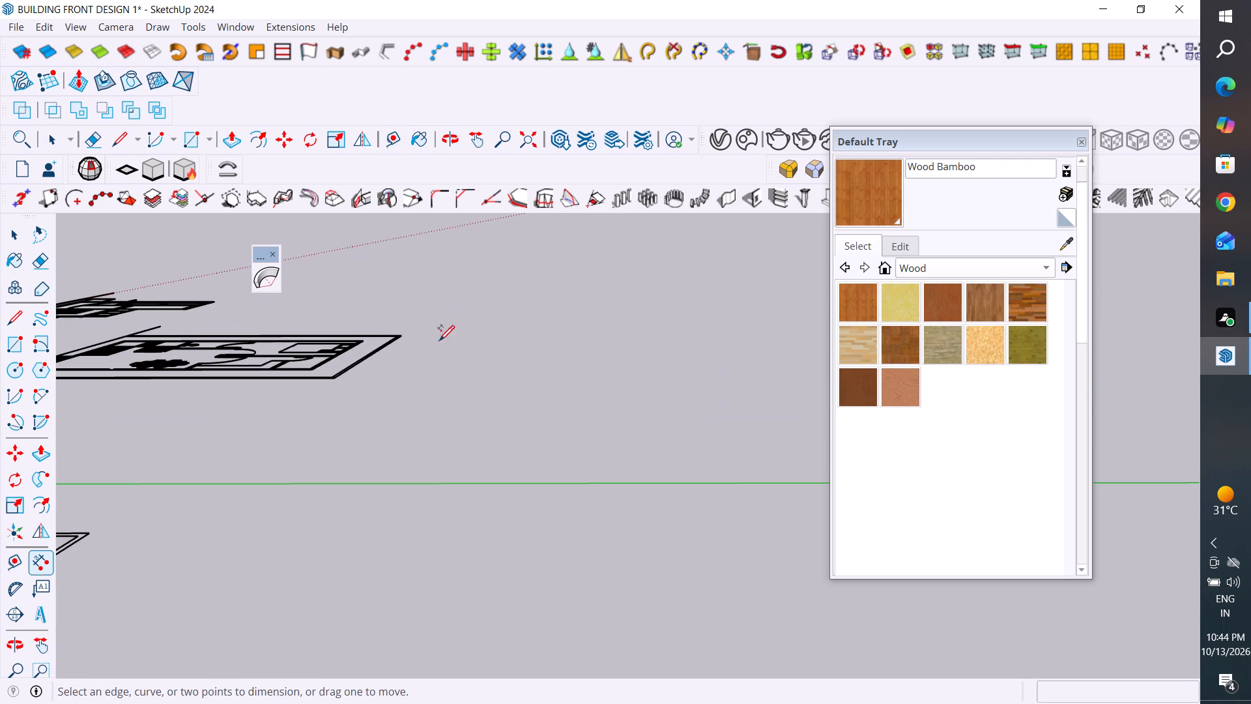
scroll(456, 385, down, 7)
middle_drag(470, 372, 470, 430)
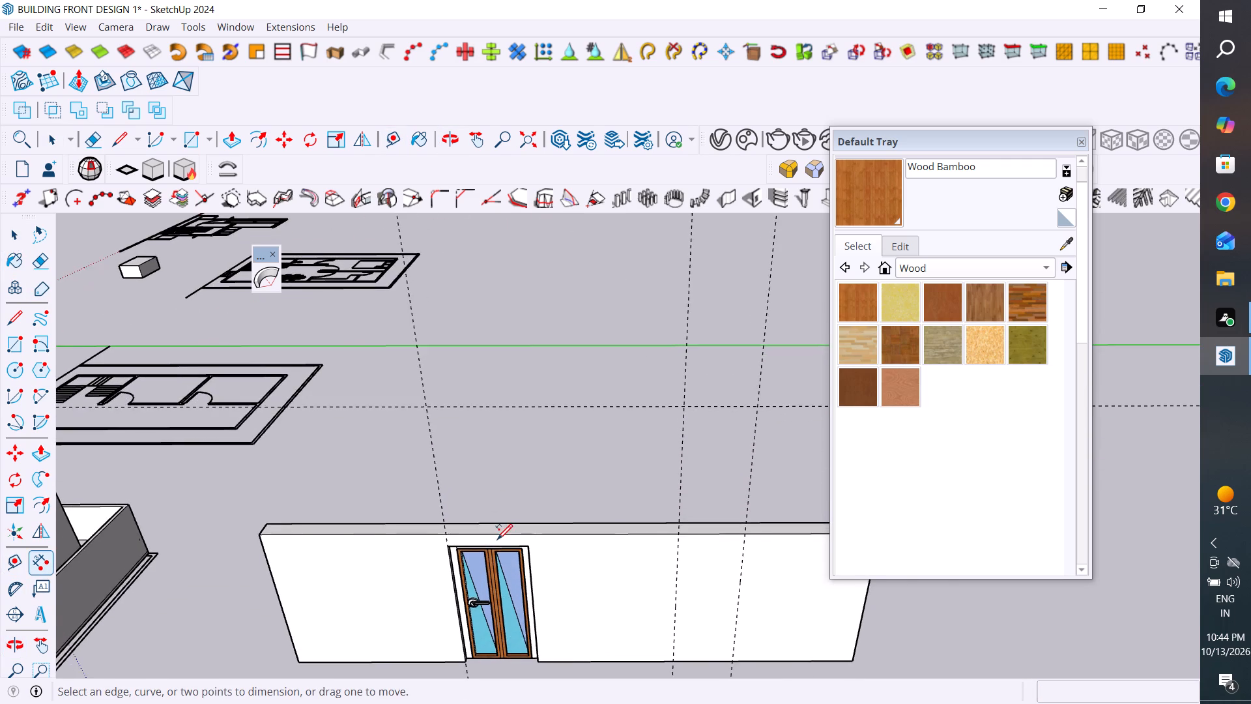
scroll(497, 538, up, 9)
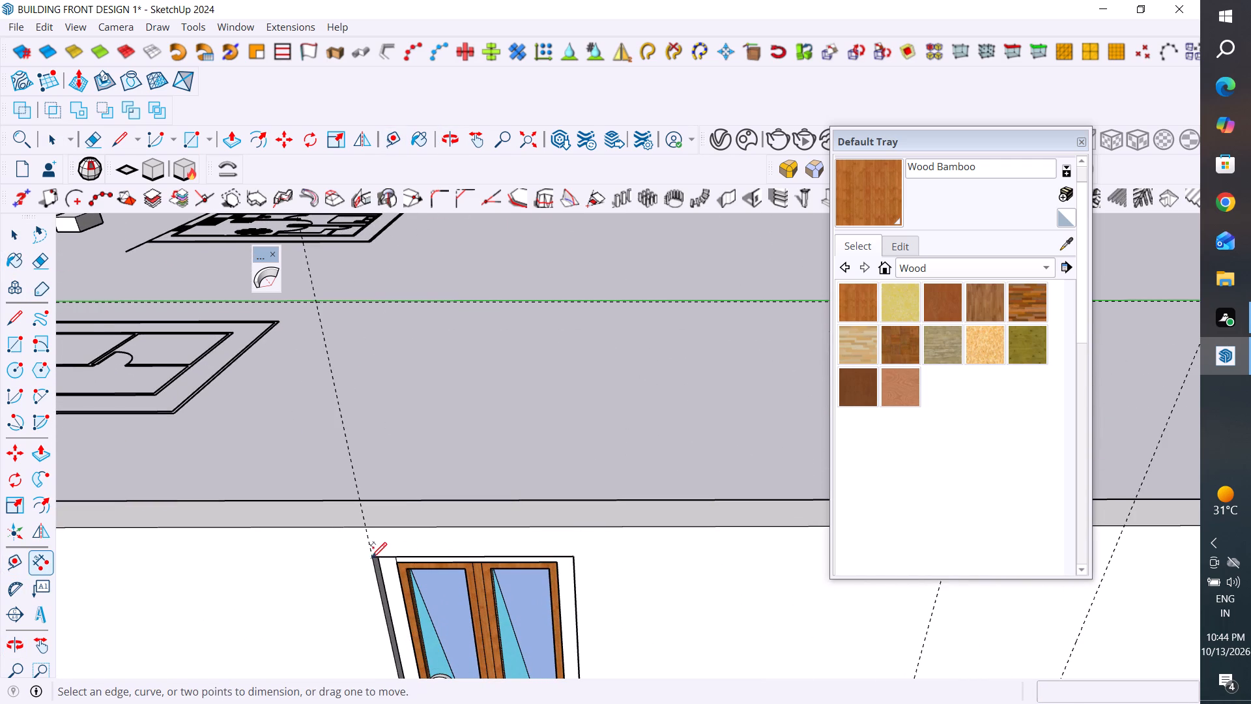
click(374, 557)
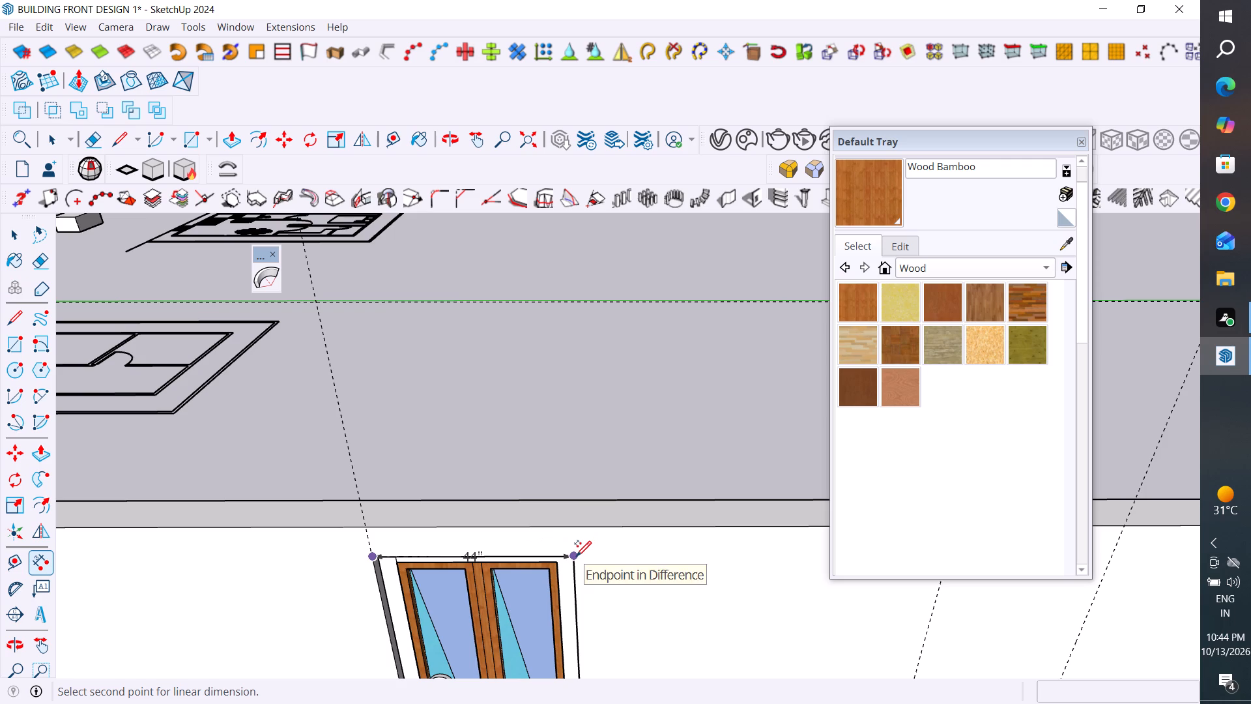
key(Escape)
scroll(325, 413, down, 12)
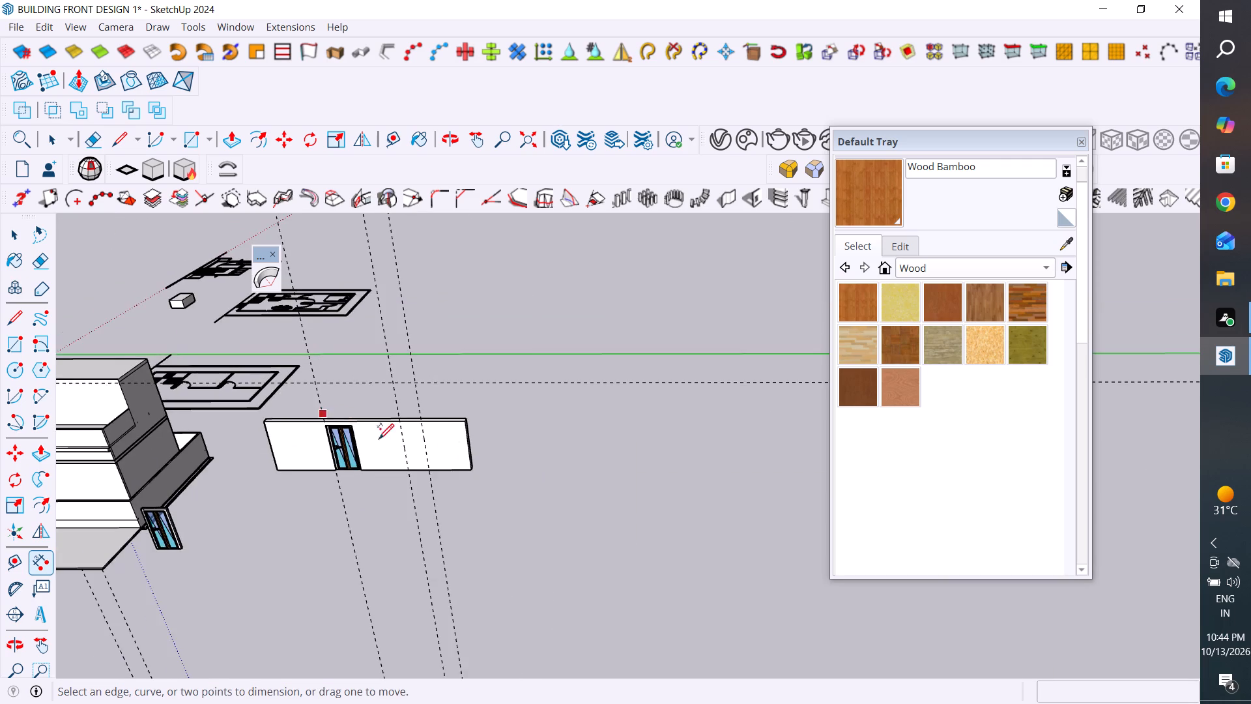
Delete the second vertical guide, the one 3' beyond the 82" guide on the wall slab.
middle_drag(445, 454, 460, 409)
click(14, 234)
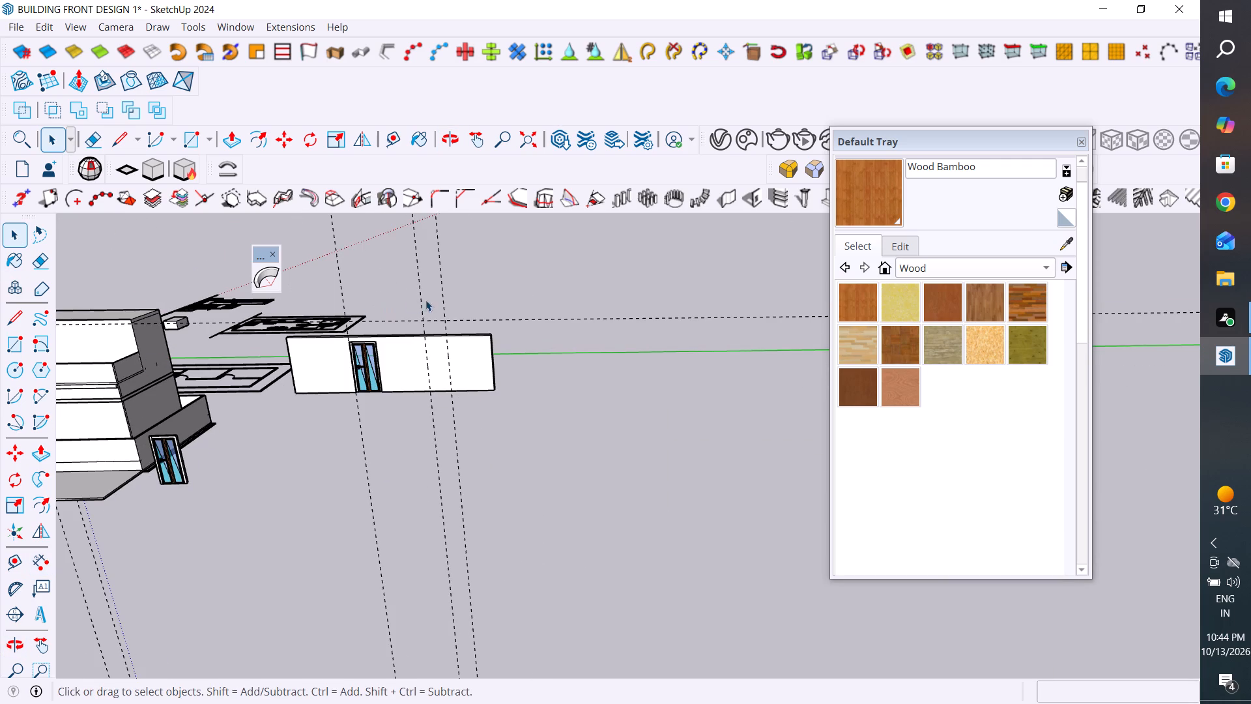
drag(454, 255, 437, 277)
key(Delete)
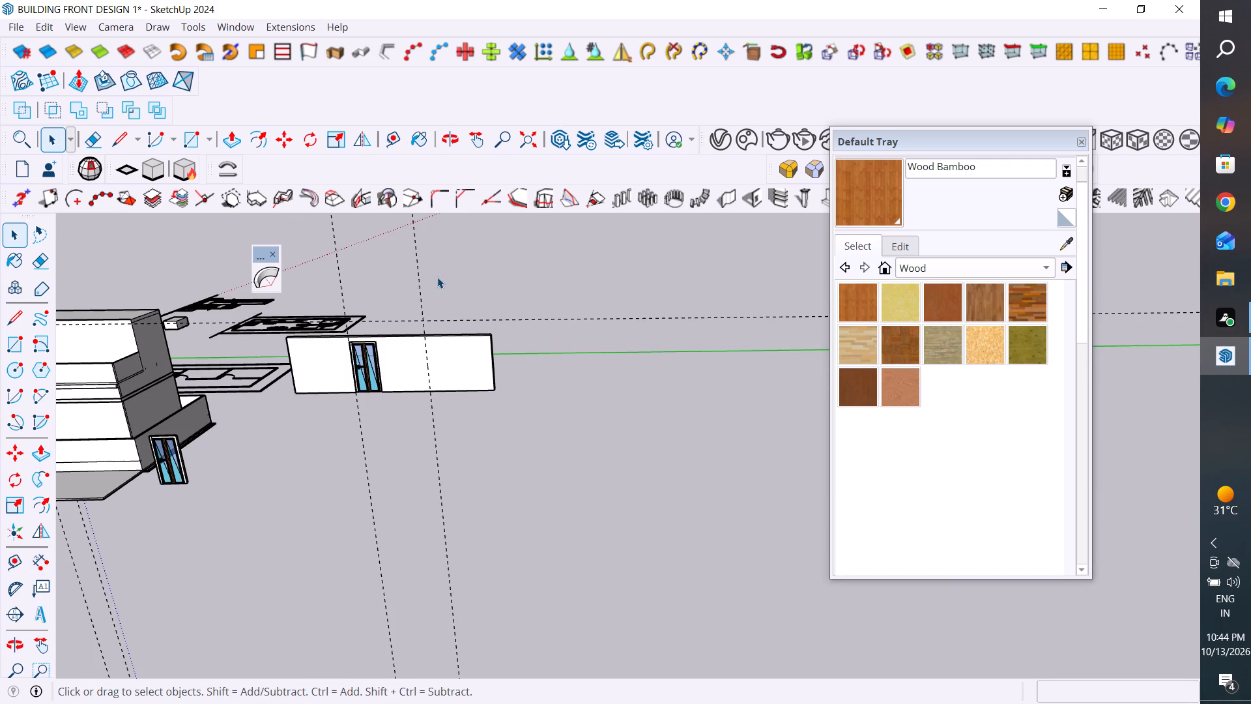
Add a vertical guide on the wall slab 44" beyond the 82" guide, away from the fitted door.
middle_drag(489, 413, 512, 382)
scroll(485, 254, up, 5)
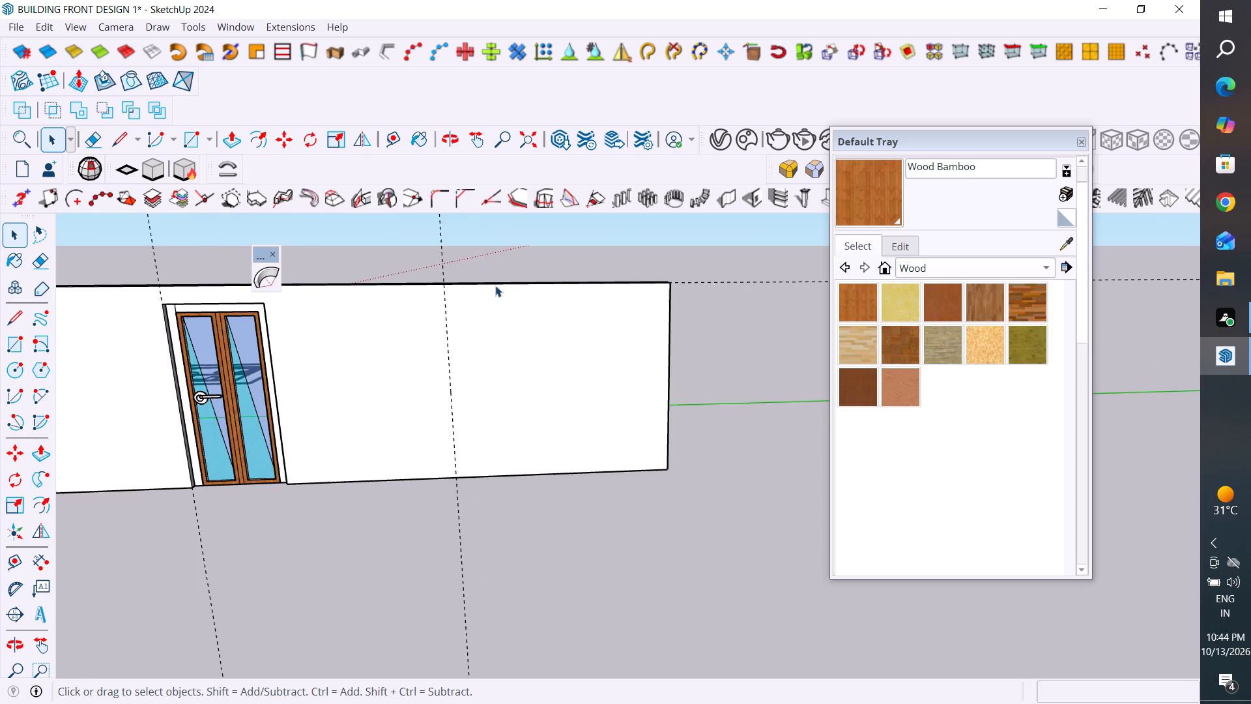
scroll(354, 385, down, 4)
middle_drag(434, 403, 407, 426)
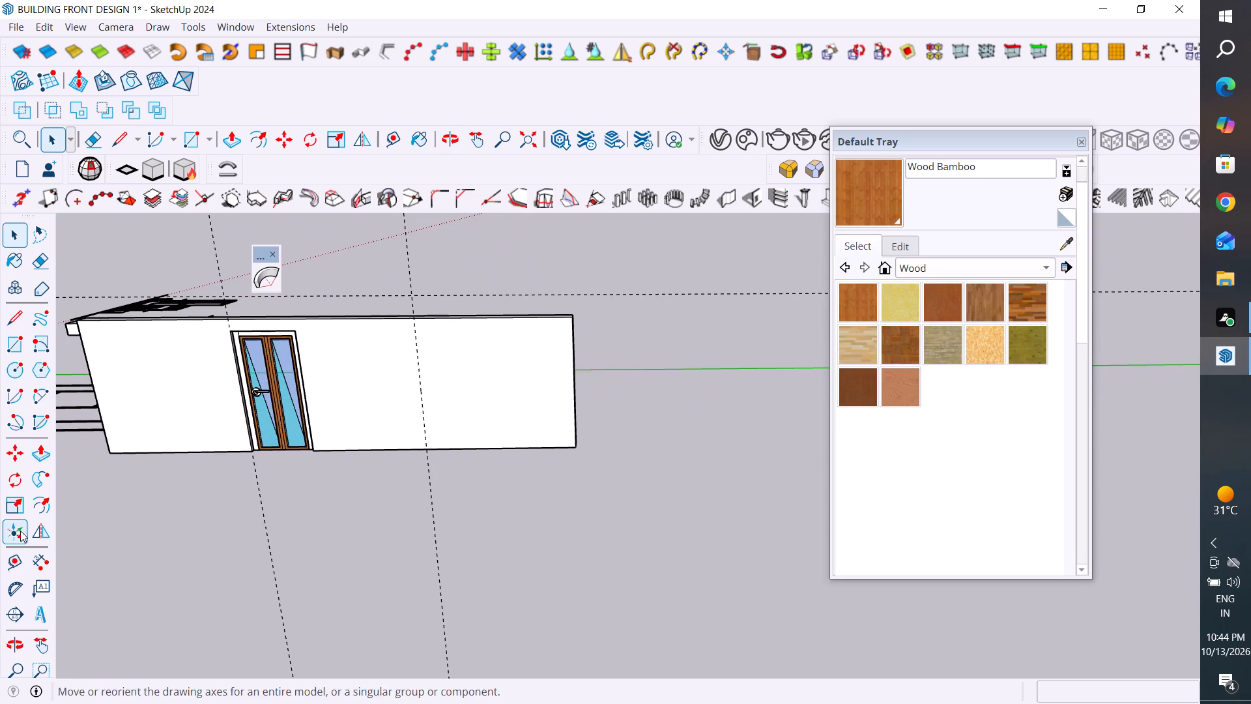
click(18, 560)
click(422, 408)
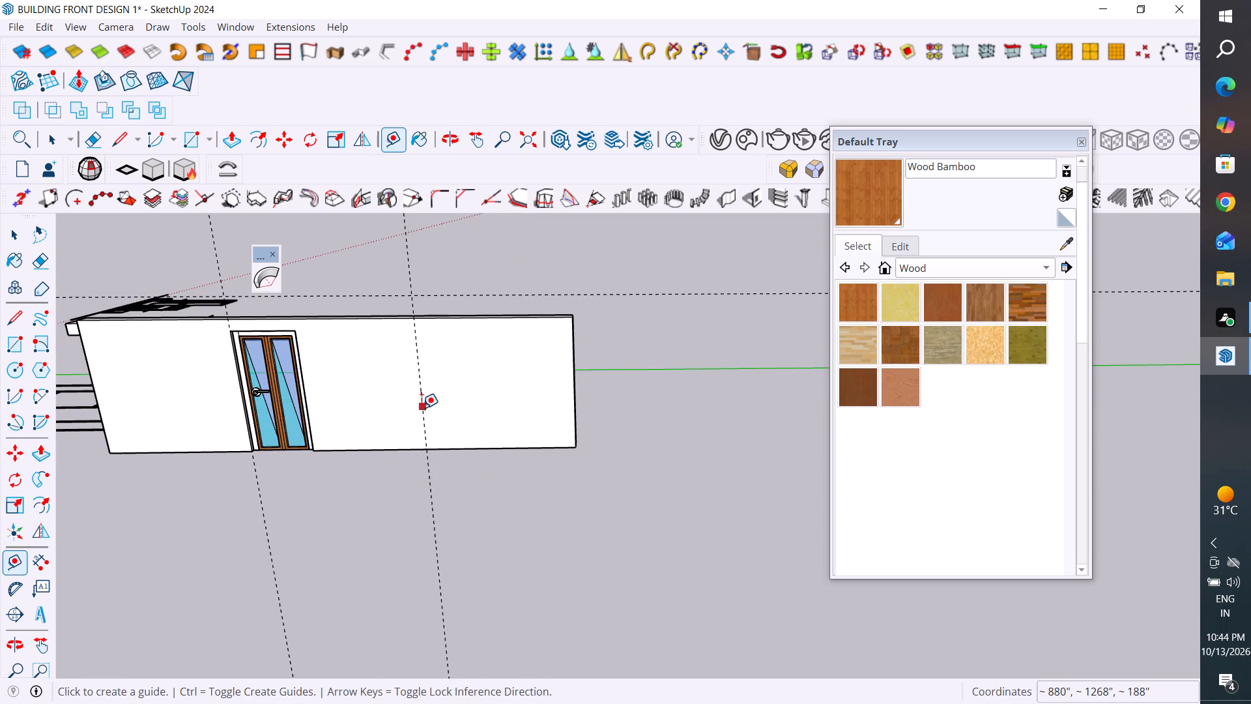
text(44")
key(Return)
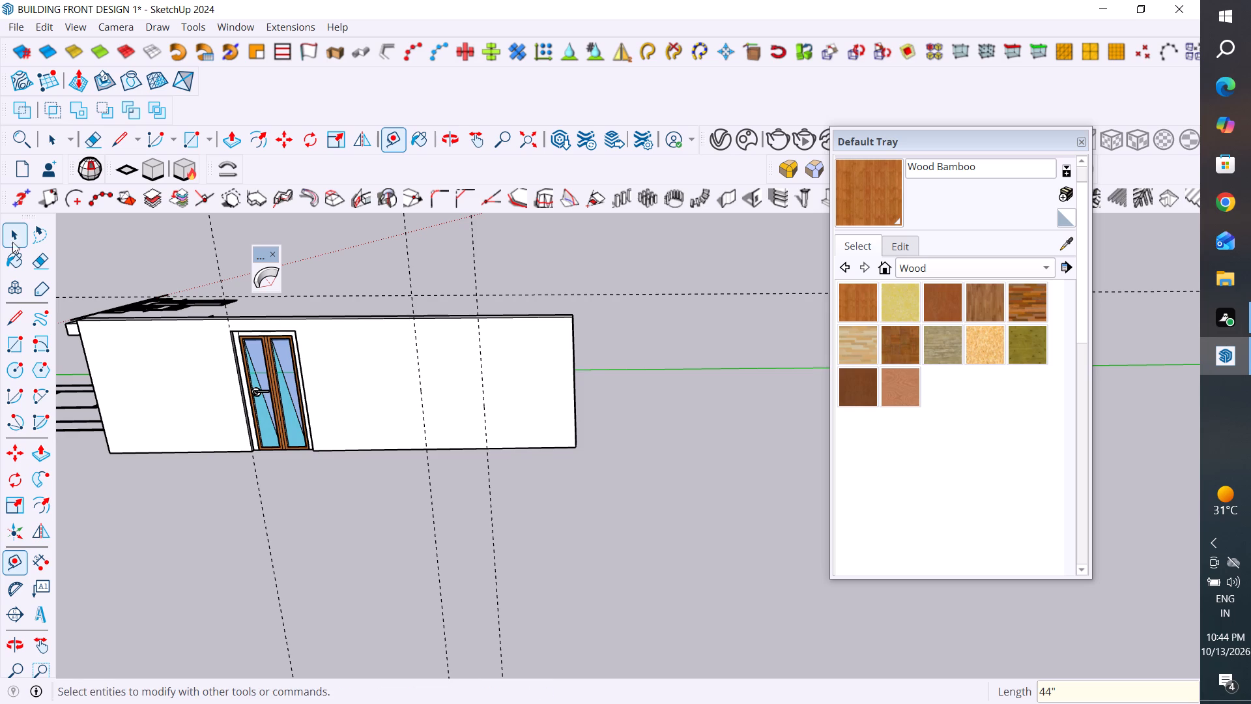
click(18, 237)
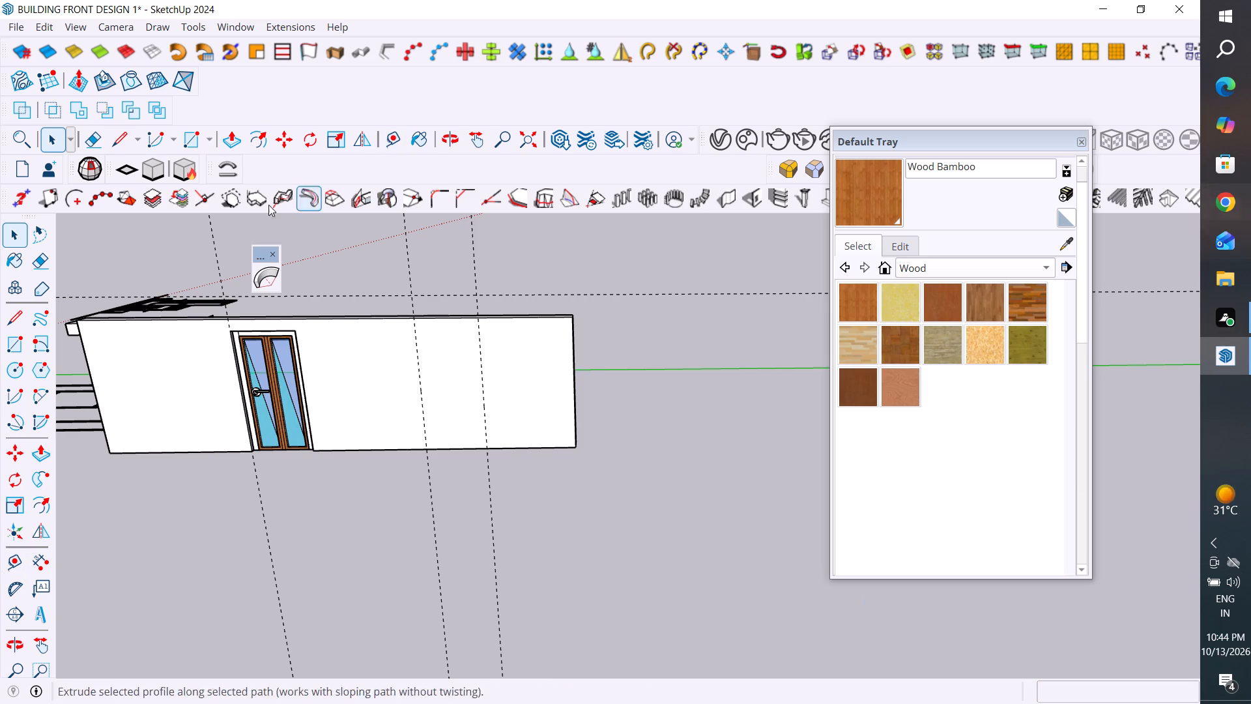
Place a horizontal guide across the wall slab, offset from its top edge down to the top of the fitted door's opening.
click(18, 568)
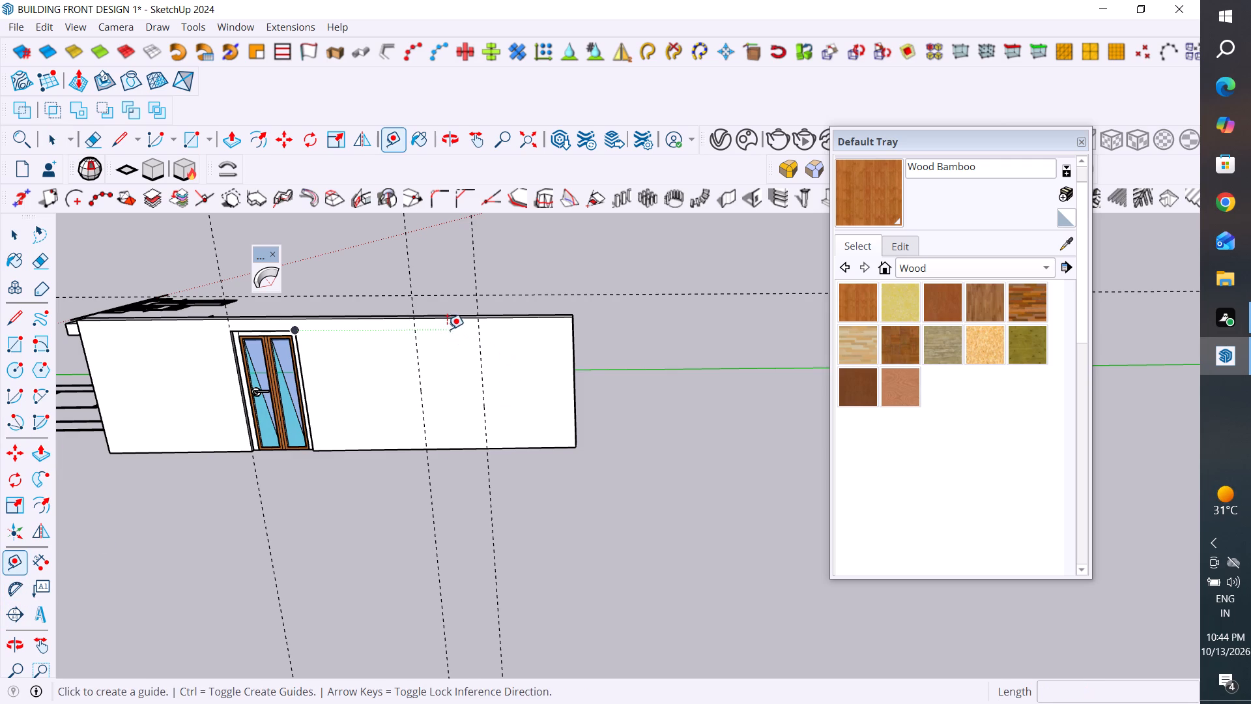
click(448, 317)
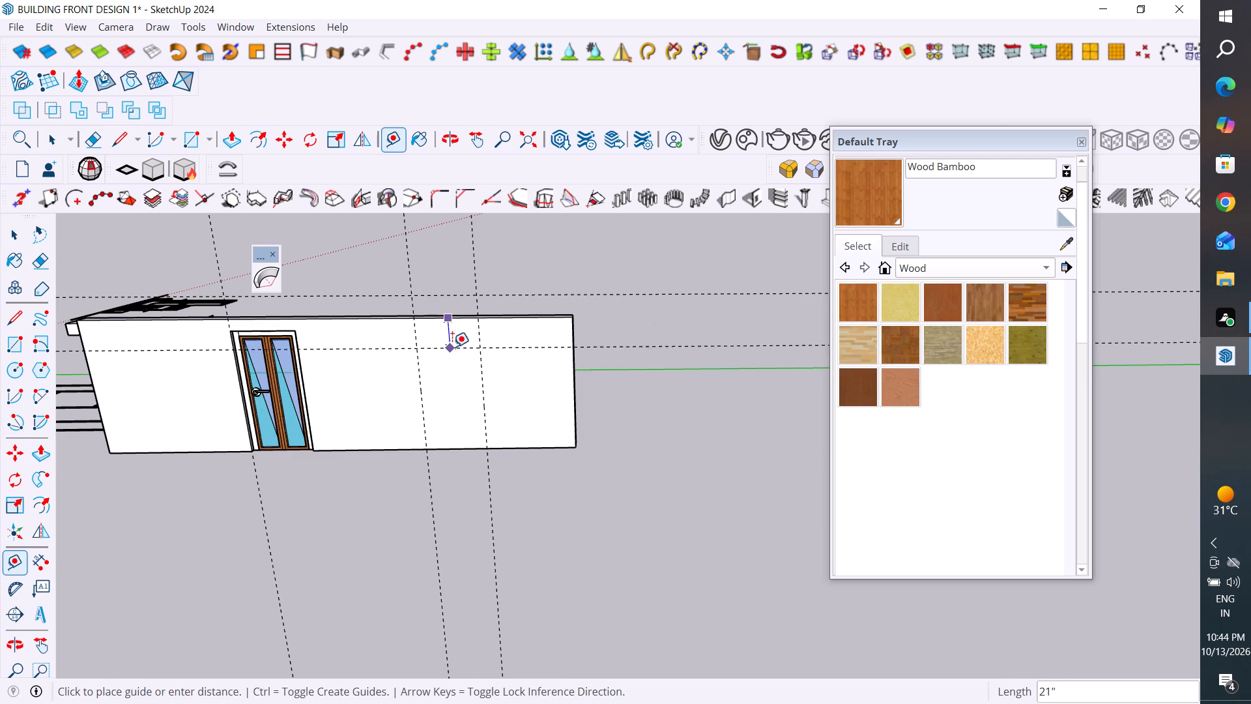
scroll(289, 338, up, 4)
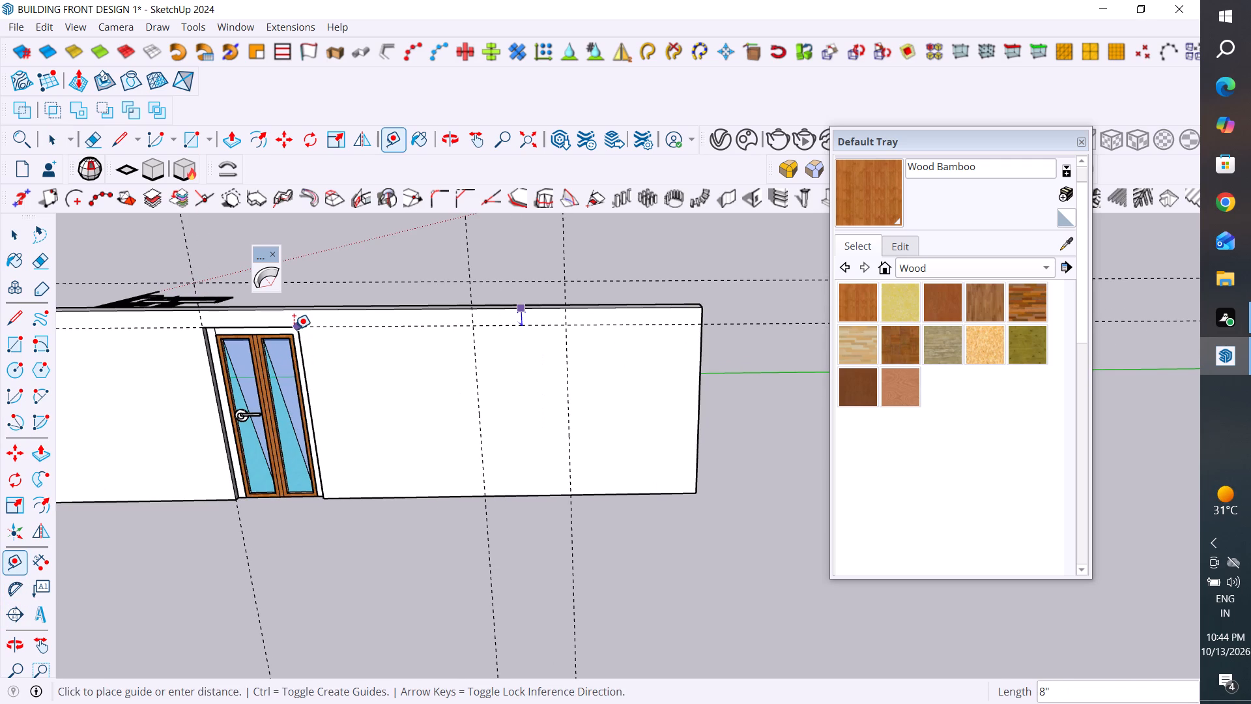
click(294, 329)
click(23, 233)
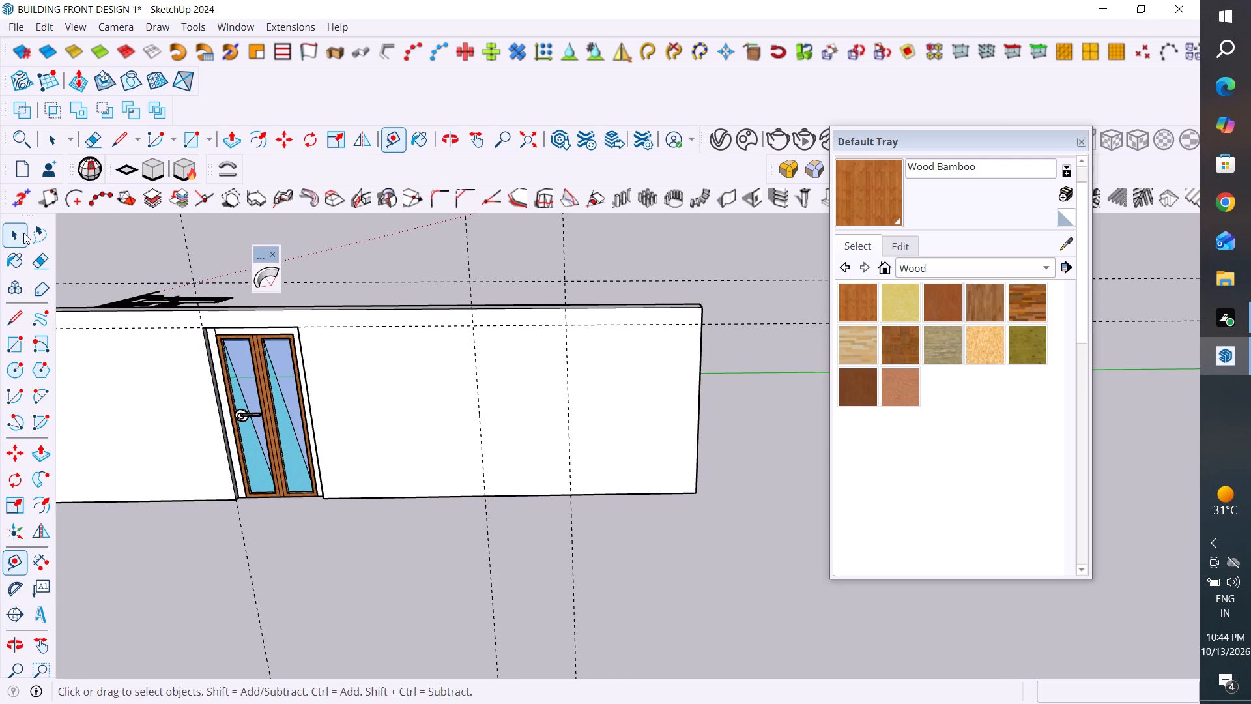
Draw an 88" by 44" rectangle on the wall slab between the two vertical guides, from the wall base to the horizontal guide.
click(18, 346)
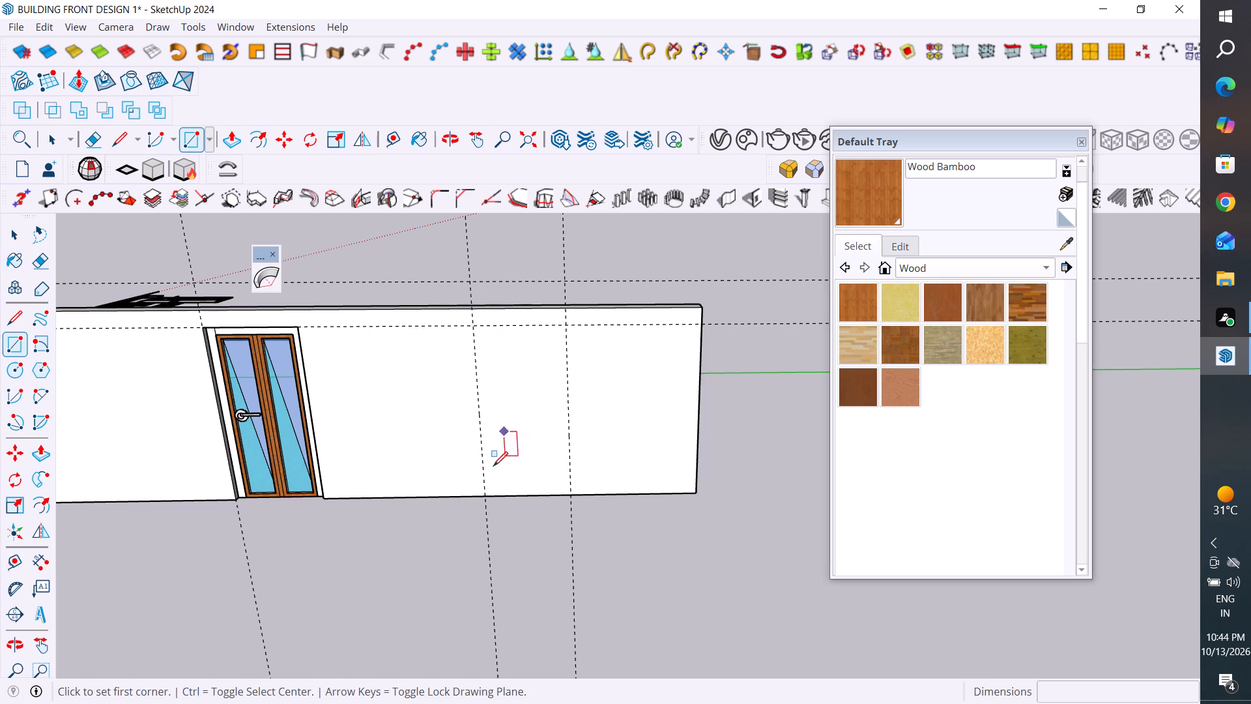
click(485, 497)
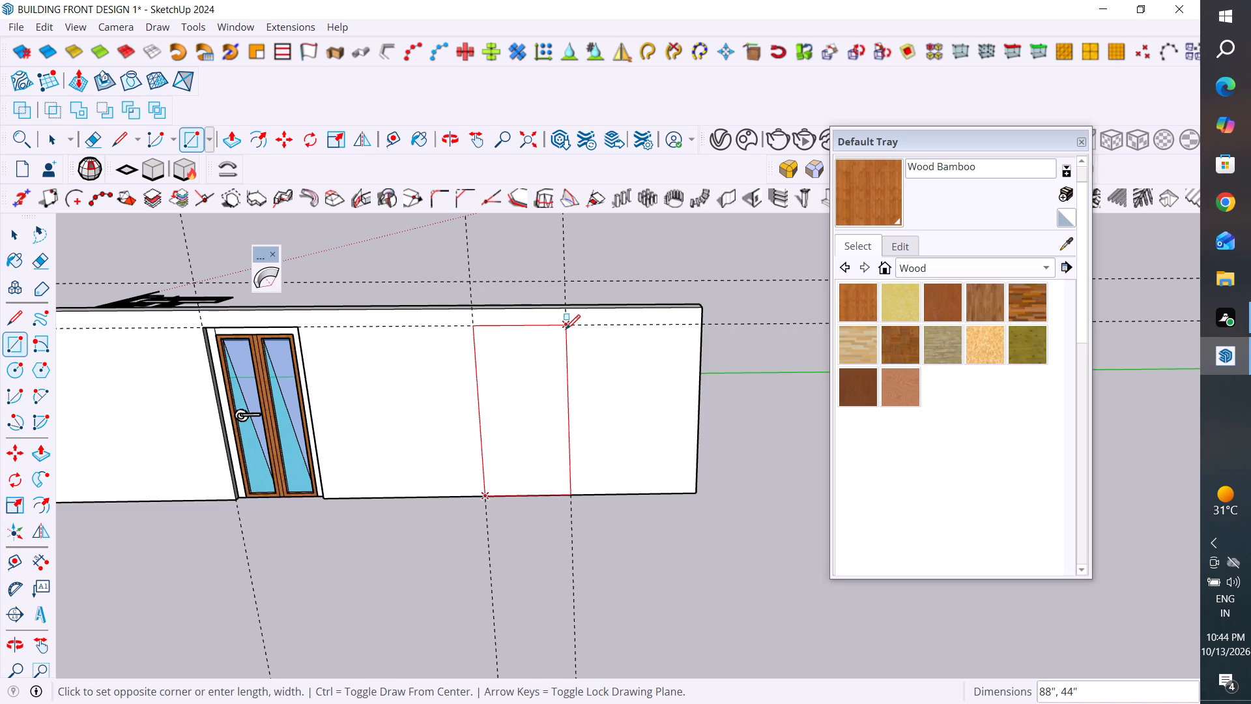
click(566, 329)
click(10, 241)
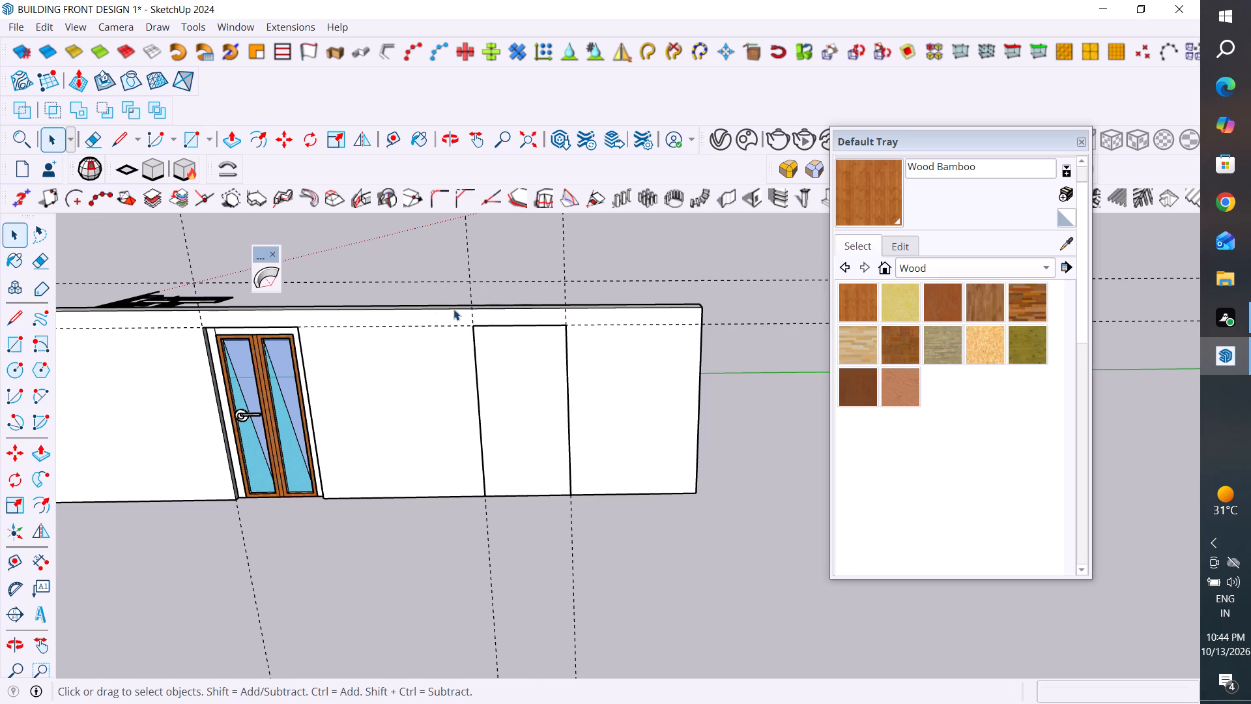
Copy the 88" by 44" rectangle face straight out in front of the wall slab as a separate panel.
middle_drag(492, 272, 538, 433)
click(532, 454)
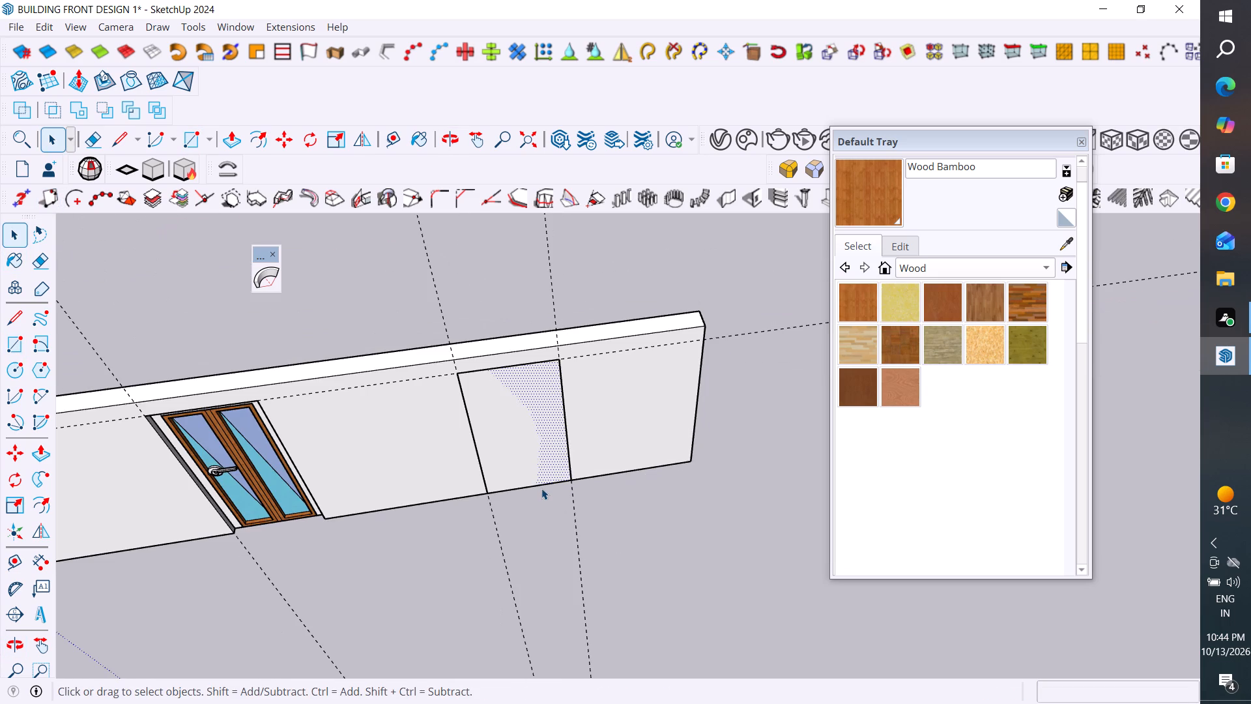
key(m)
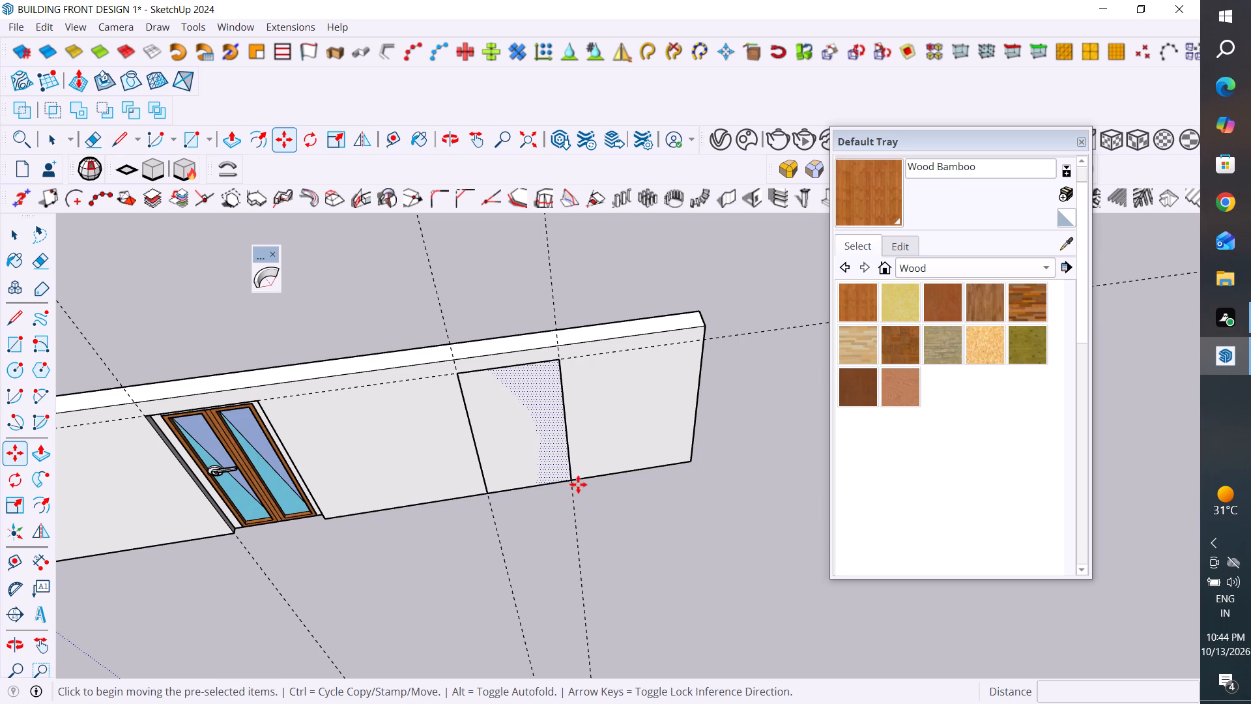
click(569, 479)
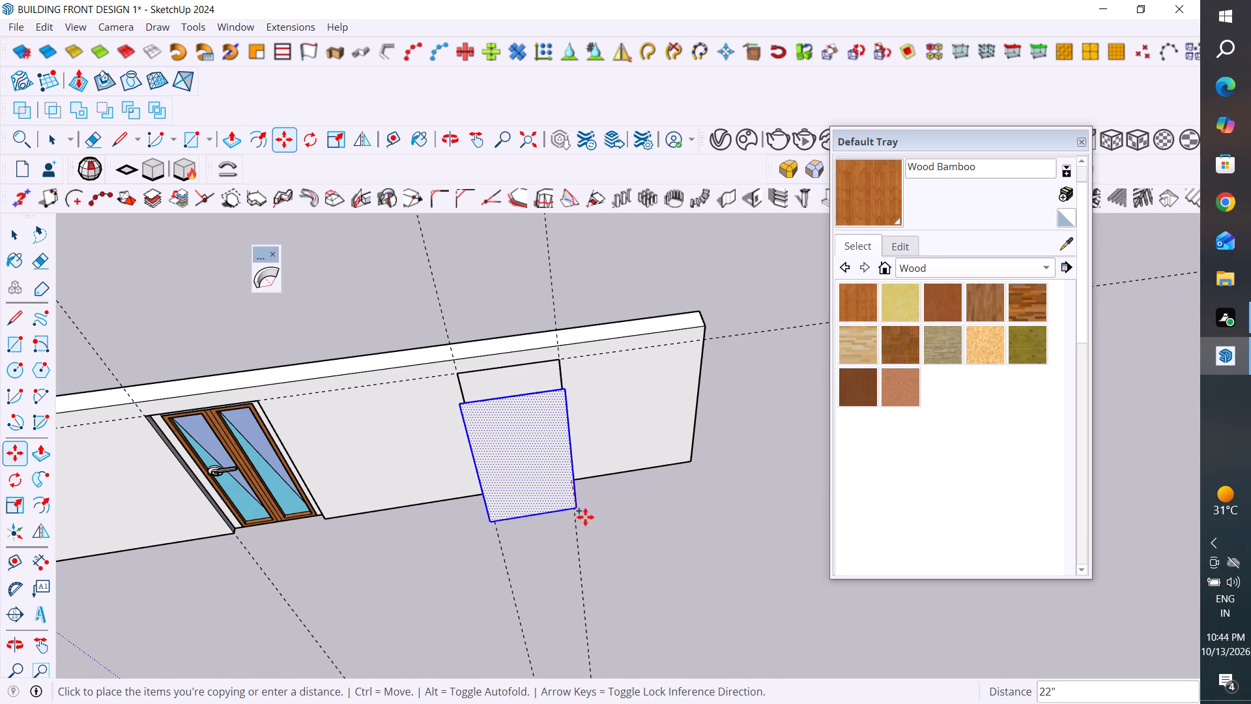
click(590, 561)
scroll(592, 590, down, 5)
middle_drag(675, 576, 580, 578)
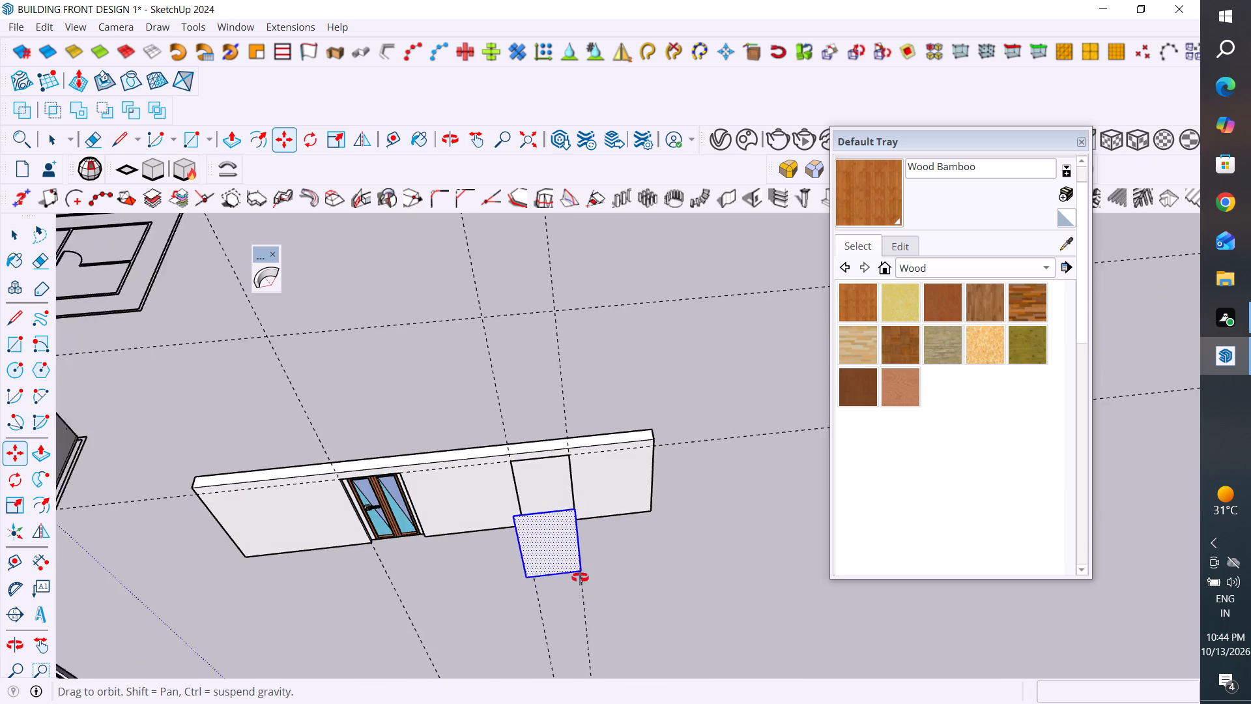
middle_drag(580, 578, 418, 614)
scroll(539, 447, up, 5)
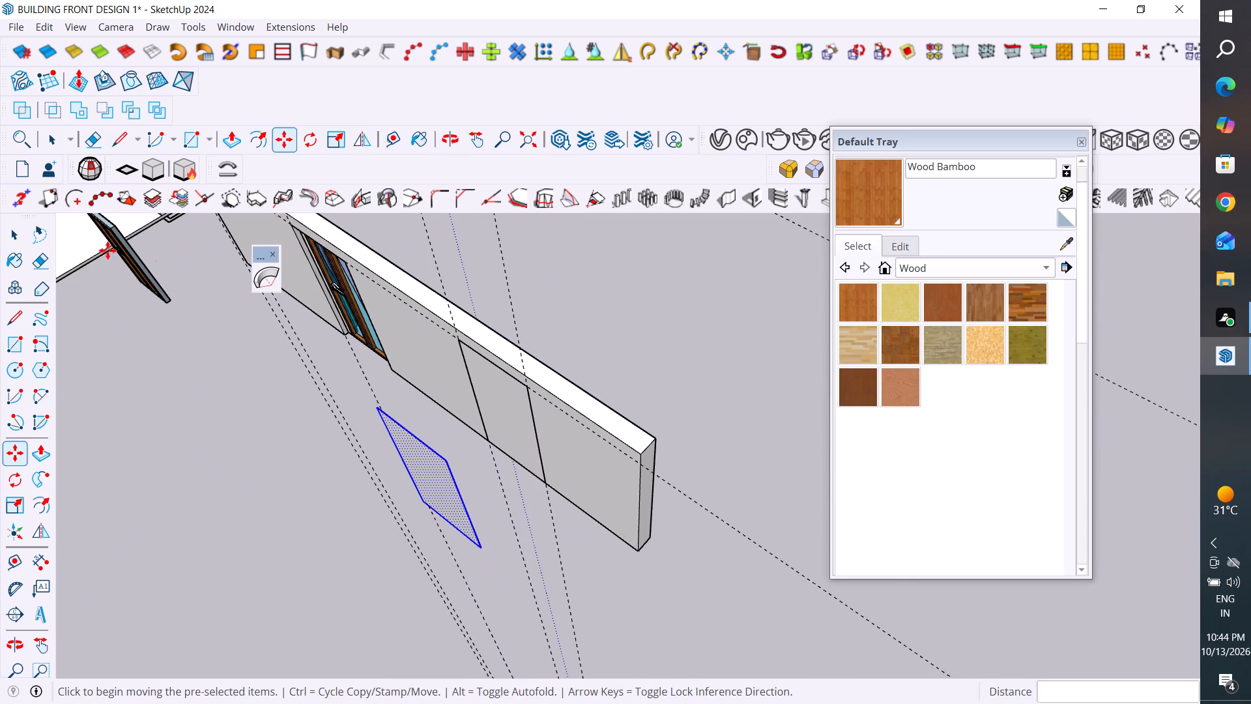
click(16, 235)
Delete the original rectangle's two side edges and top edge from the wall slab, keeping the copied panel.
middle_drag(482, 413, 517, 320)
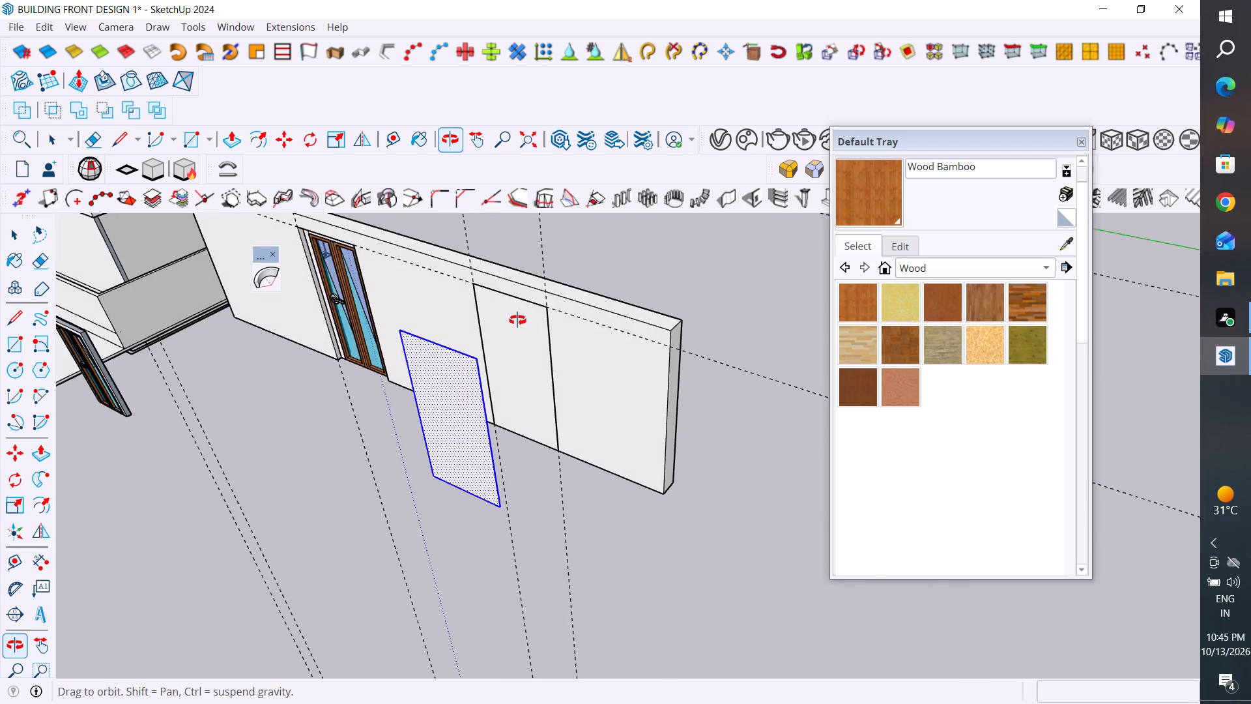
middle_drag(517, 320, 503, 310)
click(545, 368)
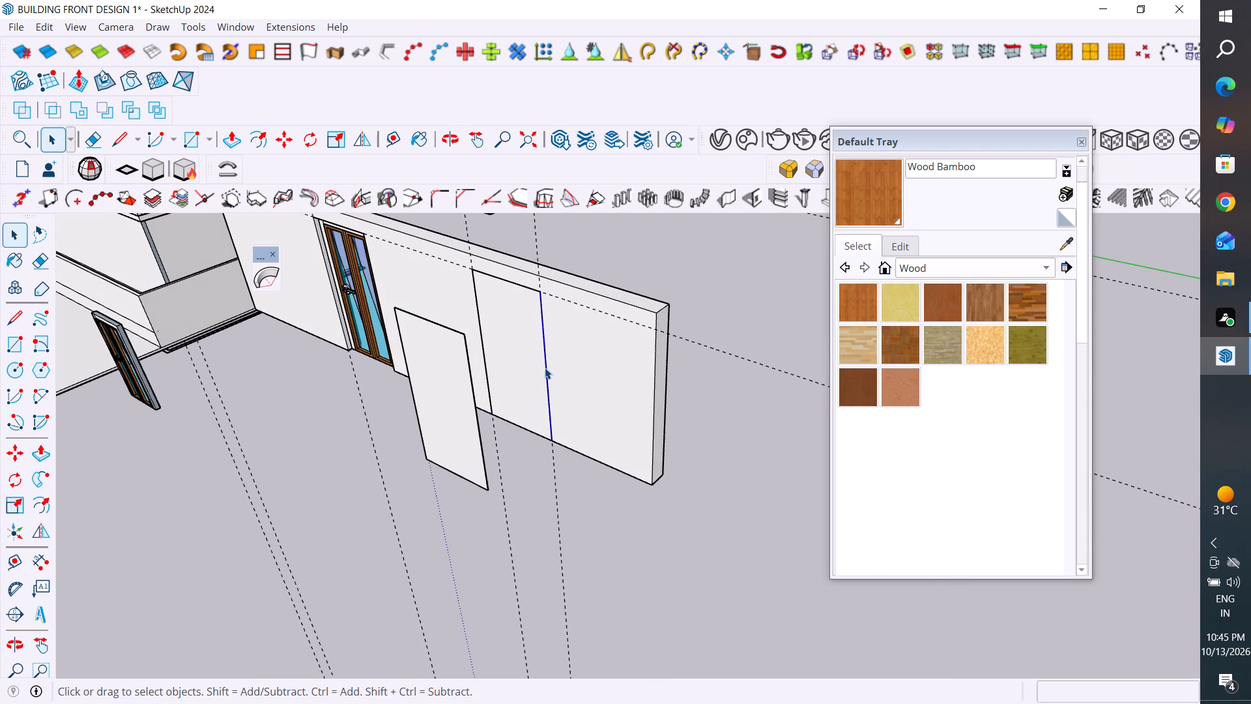
key(Delete)
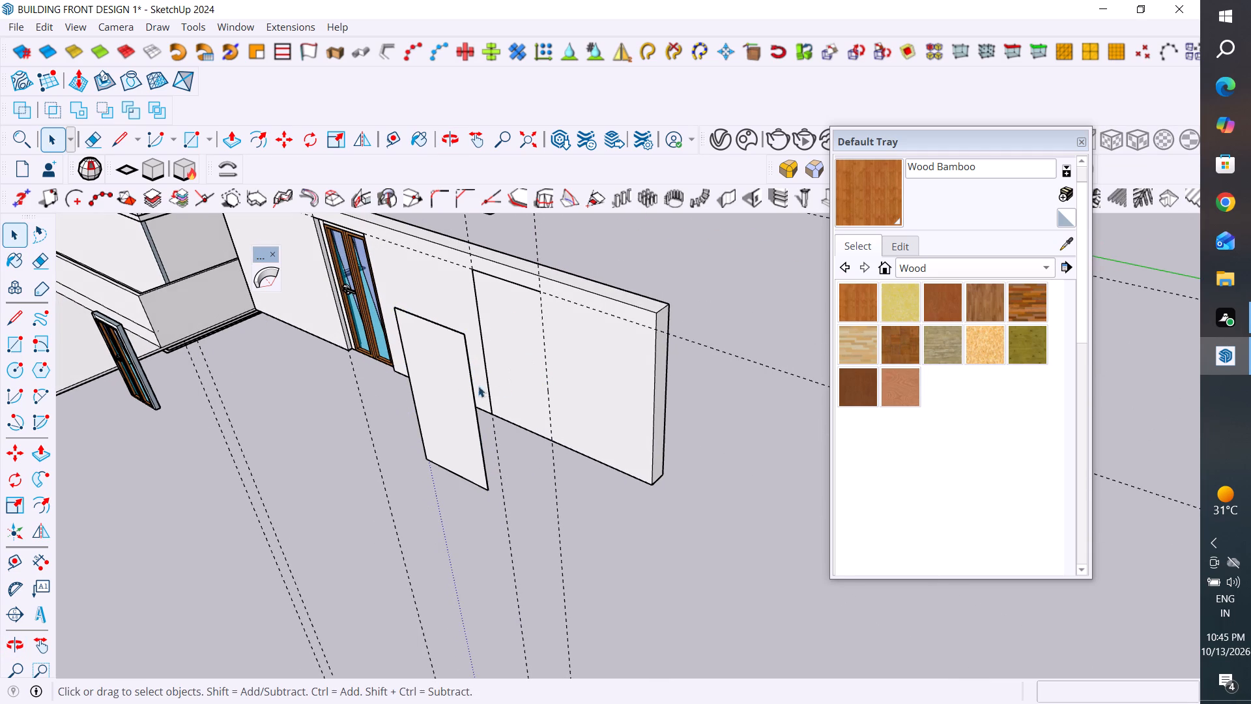
click(487, 387)
click(725, 246)
scroll(454, 339, up, 3)
click(539, 269)
key(Delete)
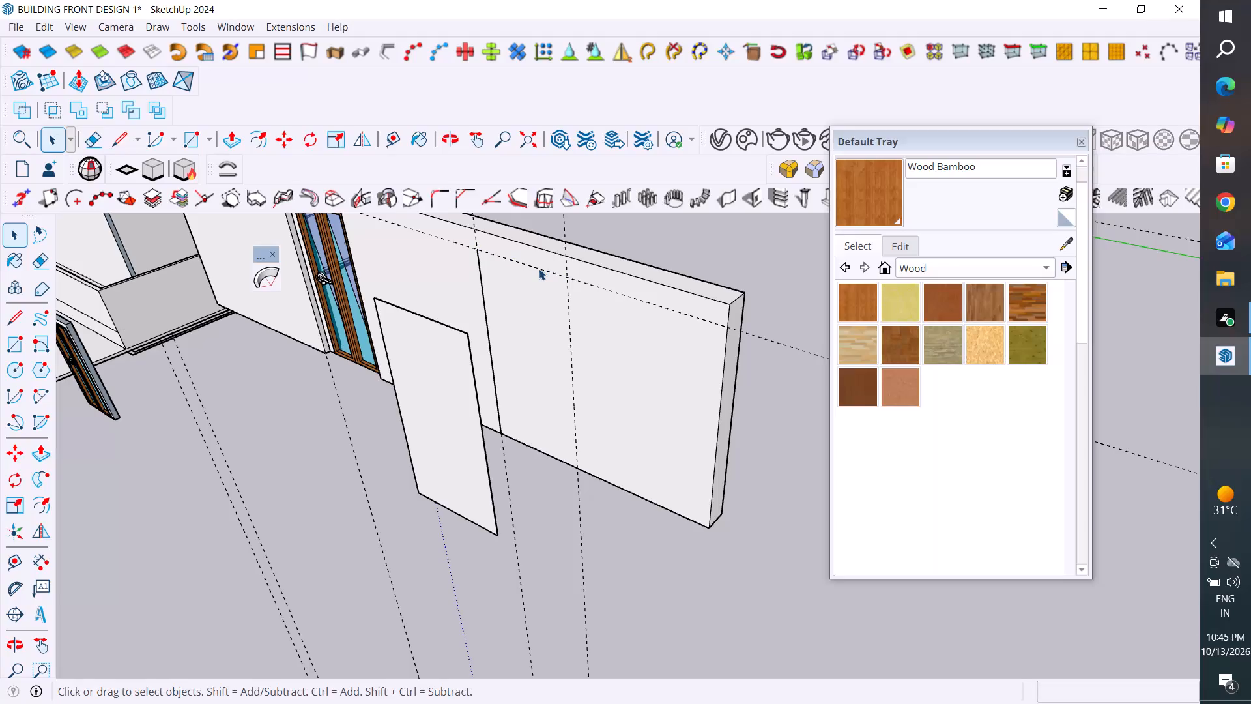
click(496, 383)
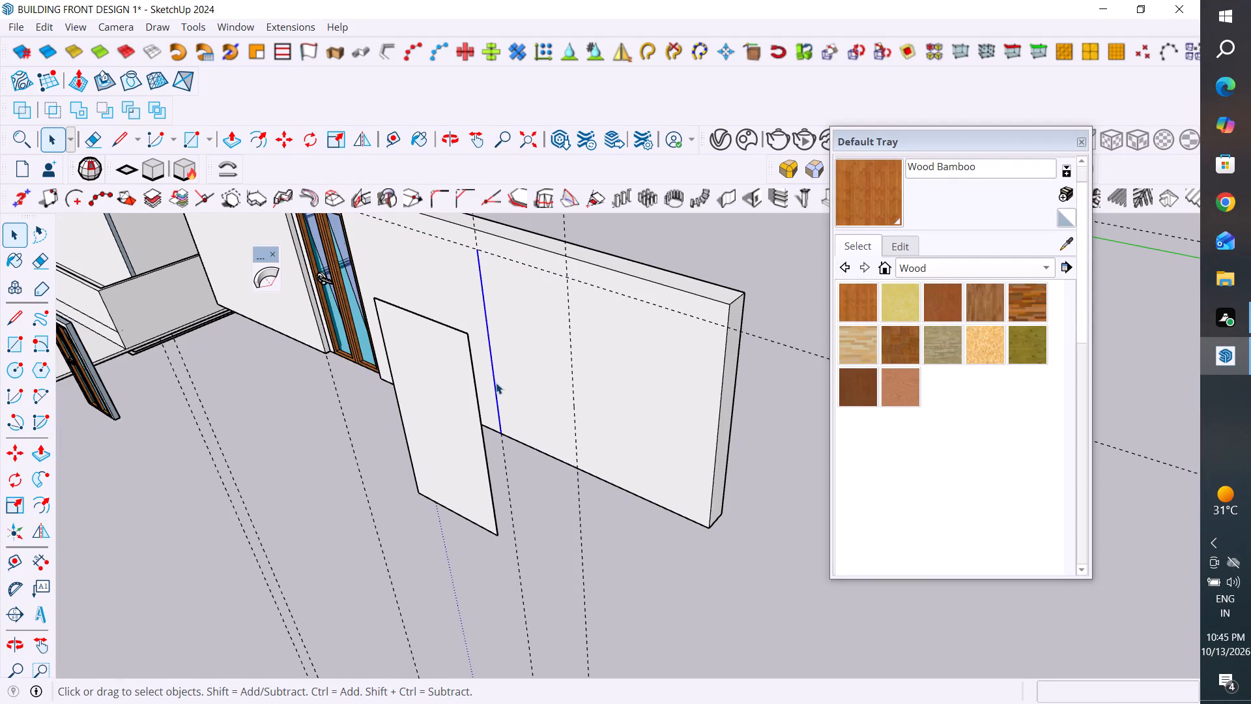
key(Delete)
Push/Pull the freestanding 88" by 44" panel face forward 36" into a solid box in front of the wall slab.
scroll(510, 424, down, 5)
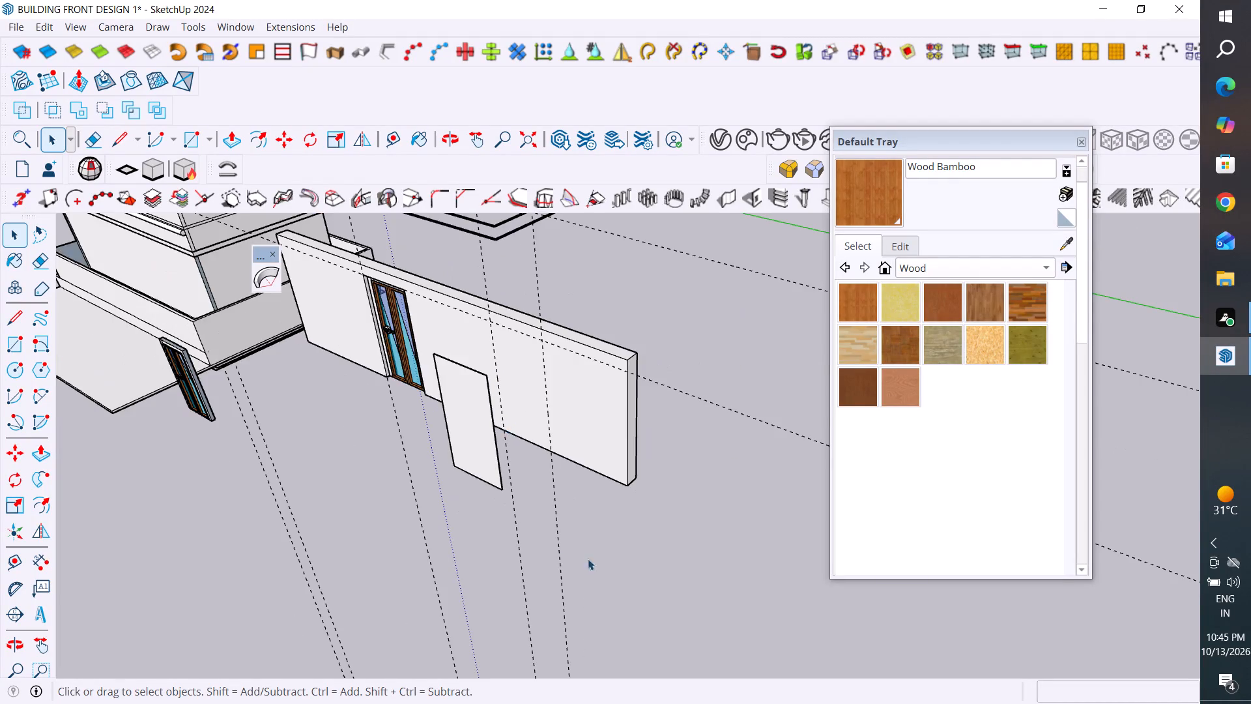
middle_drag(588, 559, 539, 532)
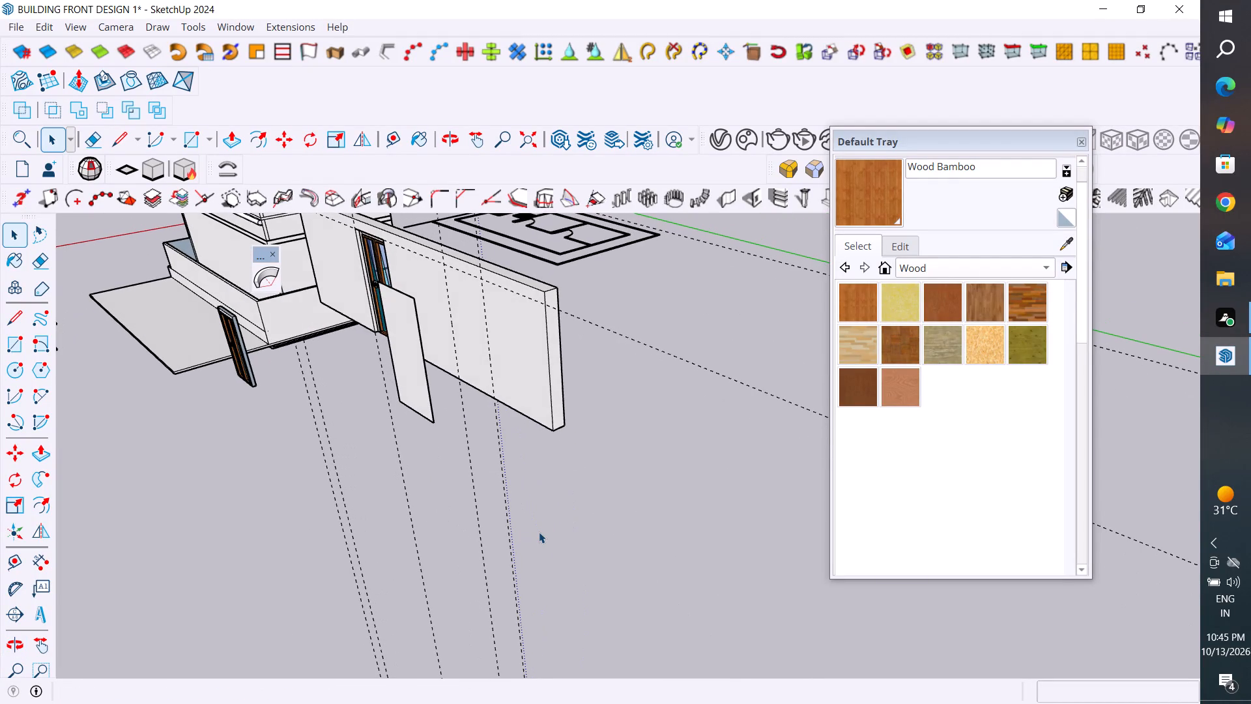
scroll(612, 448, down, 3)
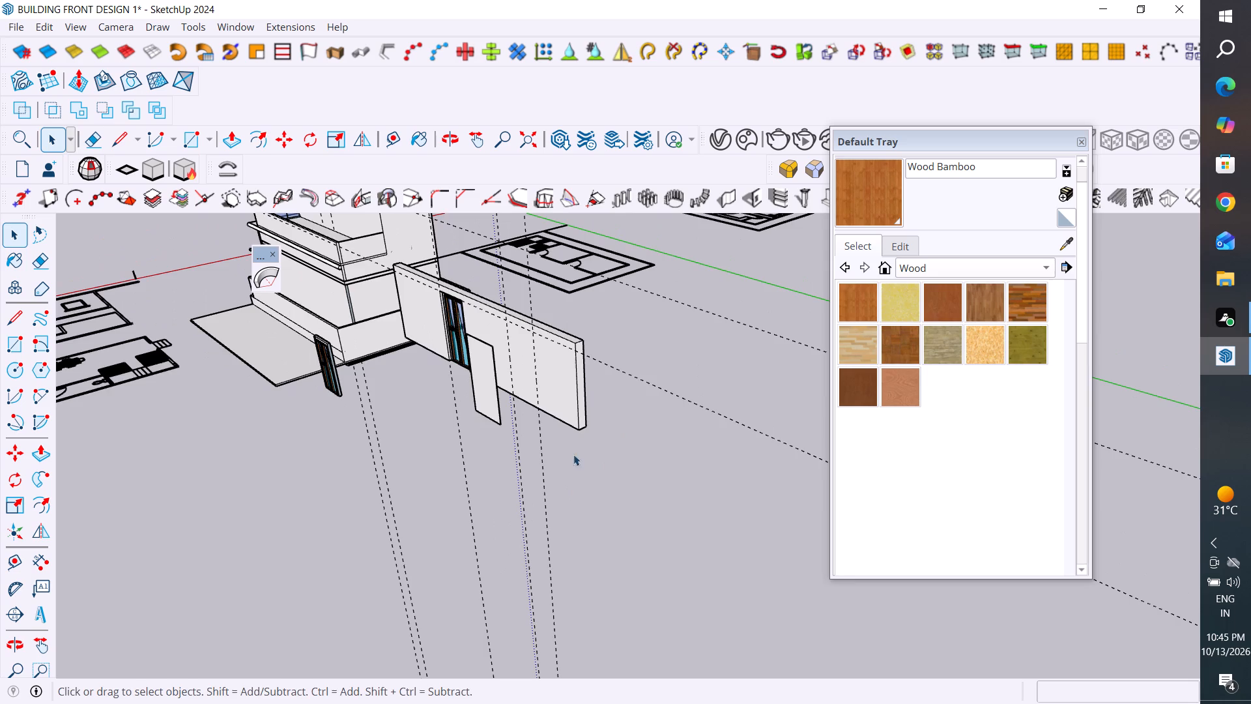
middle_drag(573, 458, 585, 489)
scroll(525, 540, up, 2)
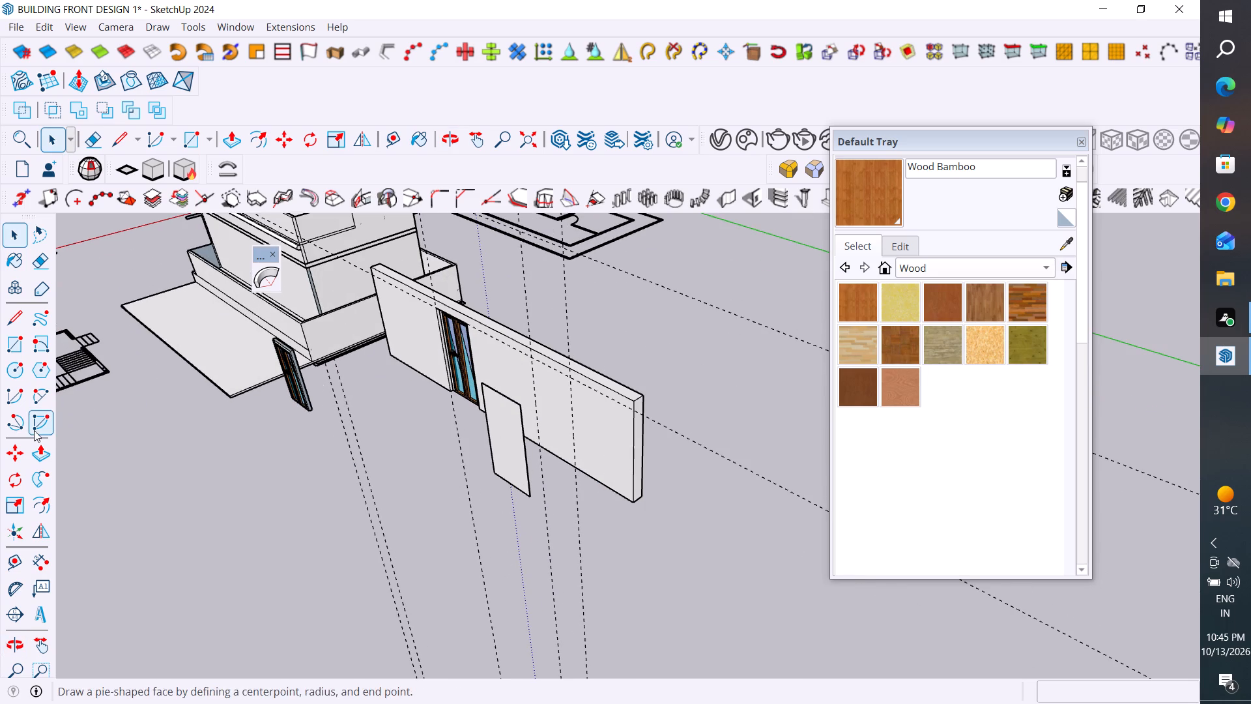
click(42, 465)
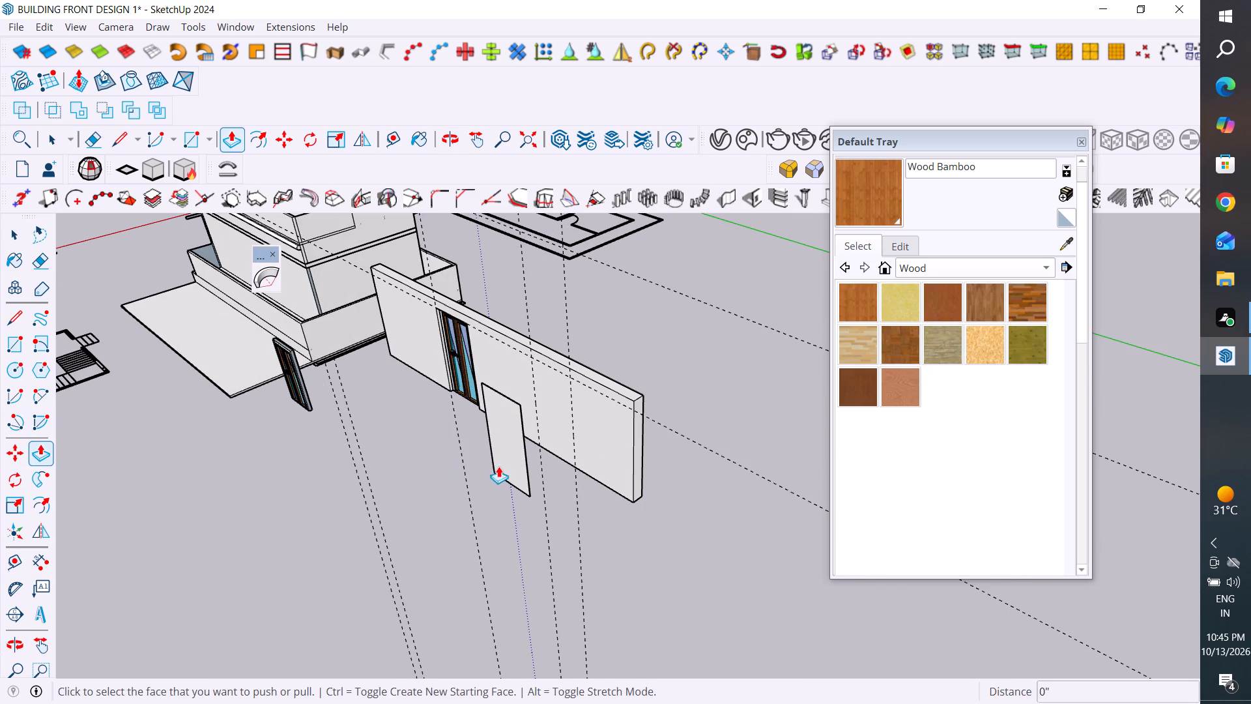
click(512, 452)
click(482, 484)
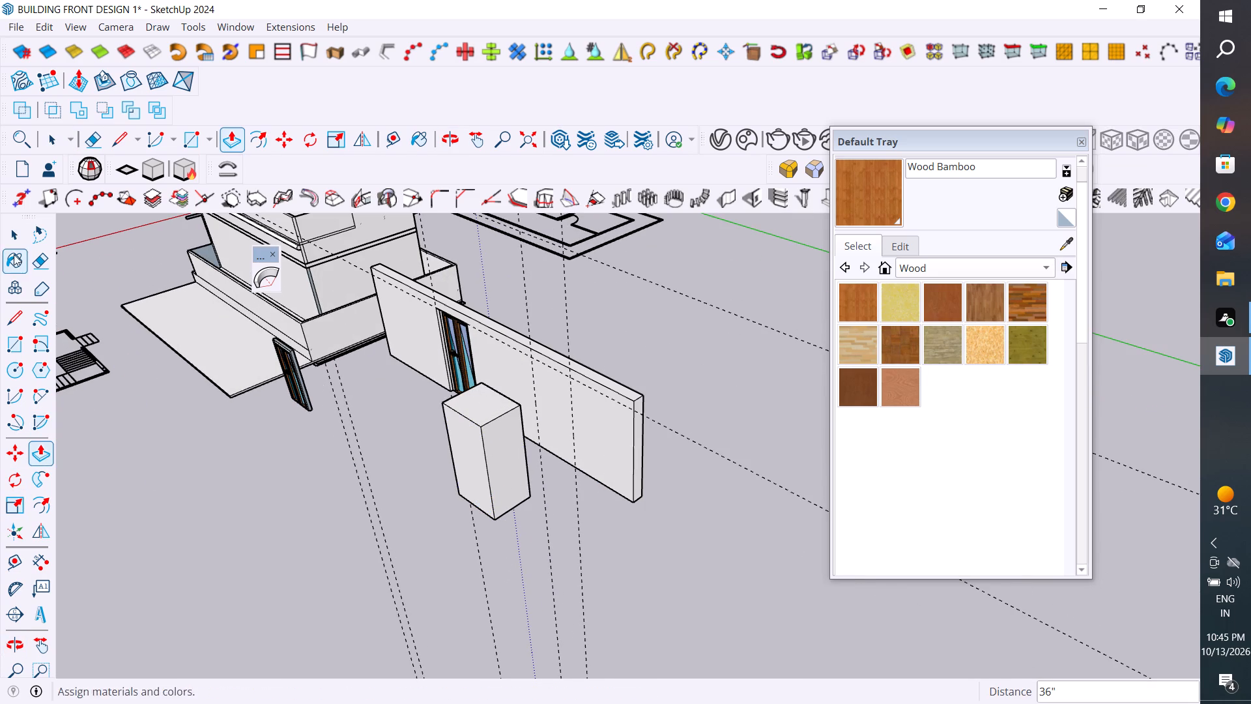
Select the whole extruded box with all its faces and edges, and make it a group.
click(14, 239)
triple_click(506, 448)
click(506, 448)
right_click(506, 448)
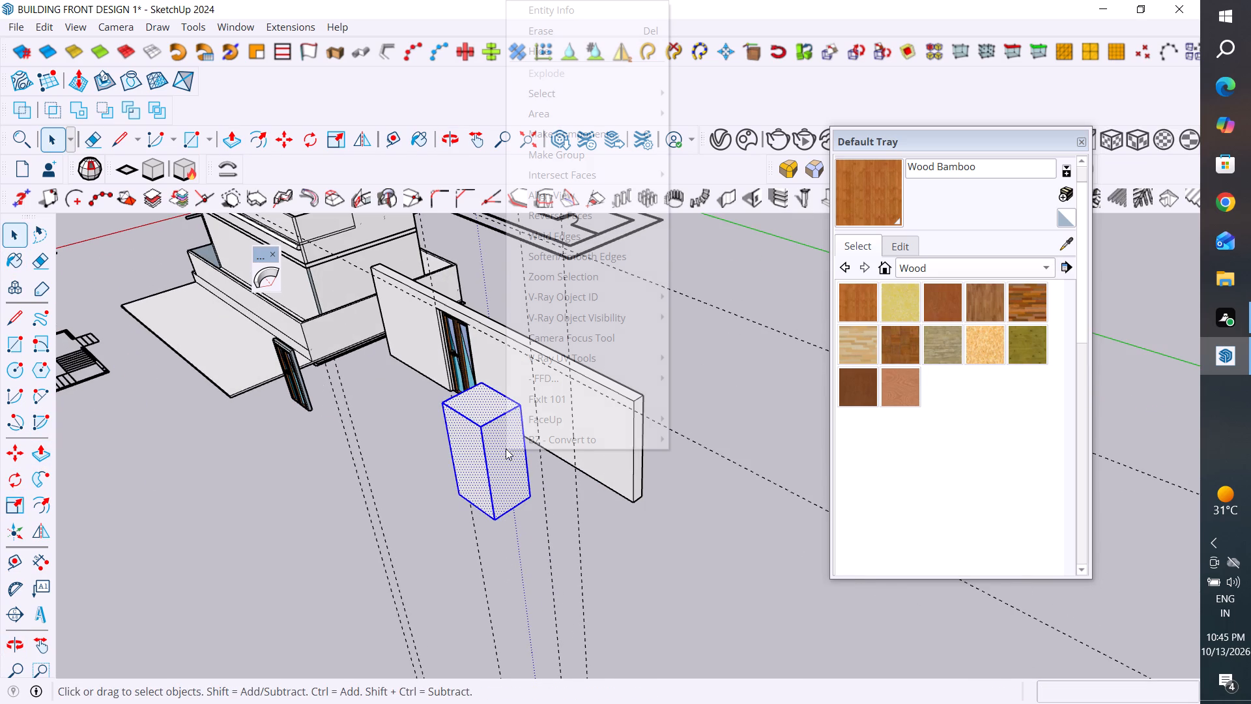
click(573, 154)
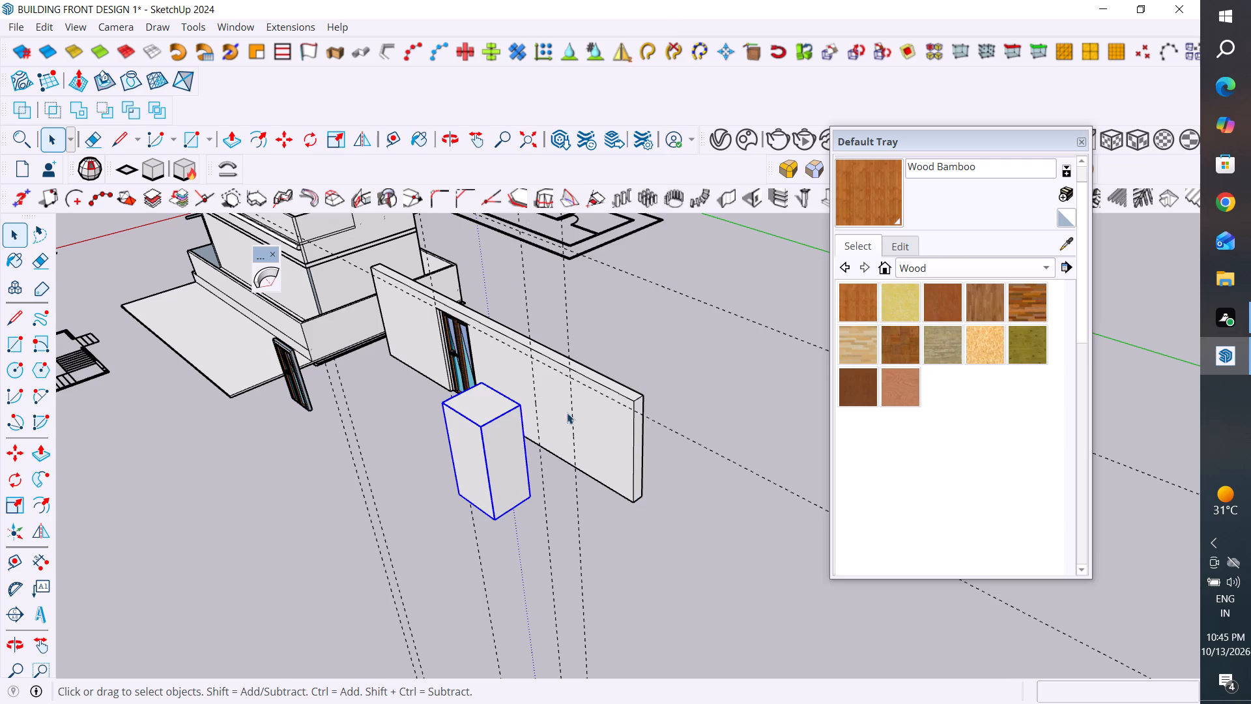
Move the box group about 36" straight back from its bottom corner to the base of the wall slab.
scroll(566, 411, down, 3)
middle_drag(571, 415, 658, 370)
scroll(454, 332, down, 4)
middle_drag(459, 354, 627, 385)
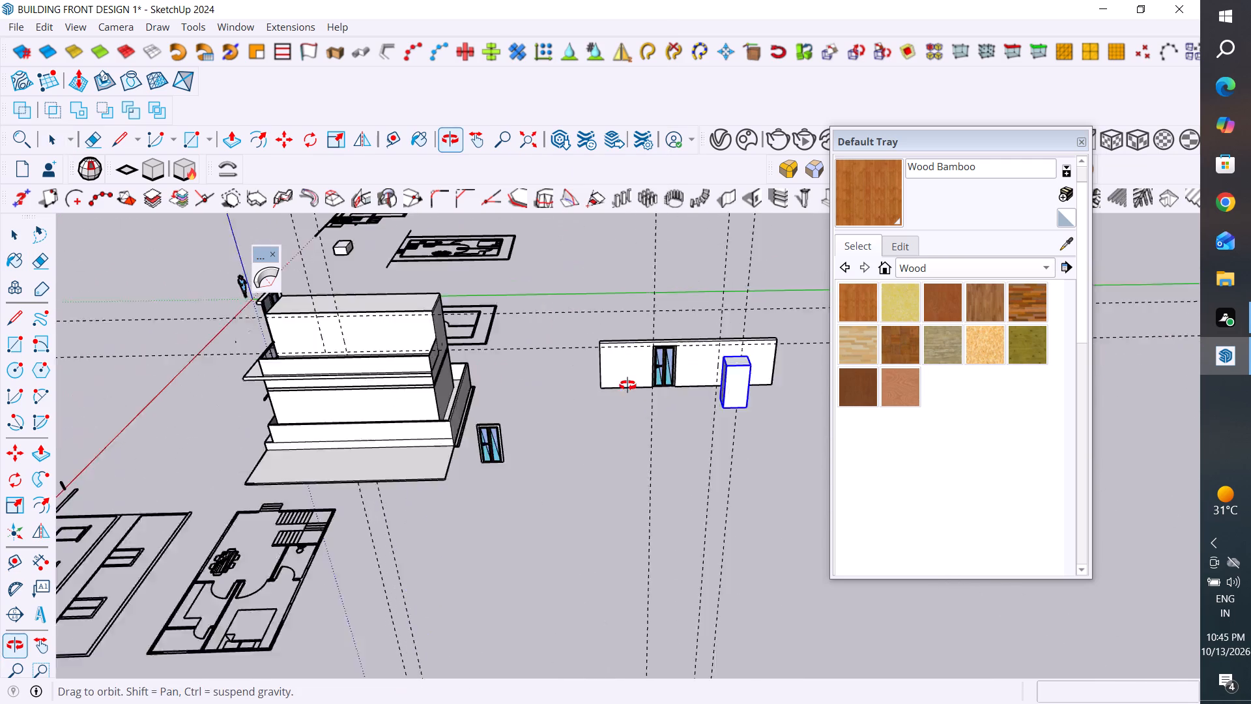
middle_drag(627, 385, 628, 386)
scroll(403, 319, down, 4)
middle_drag(429, 441, 591, 484)
scroll(676, 381, up, 7)
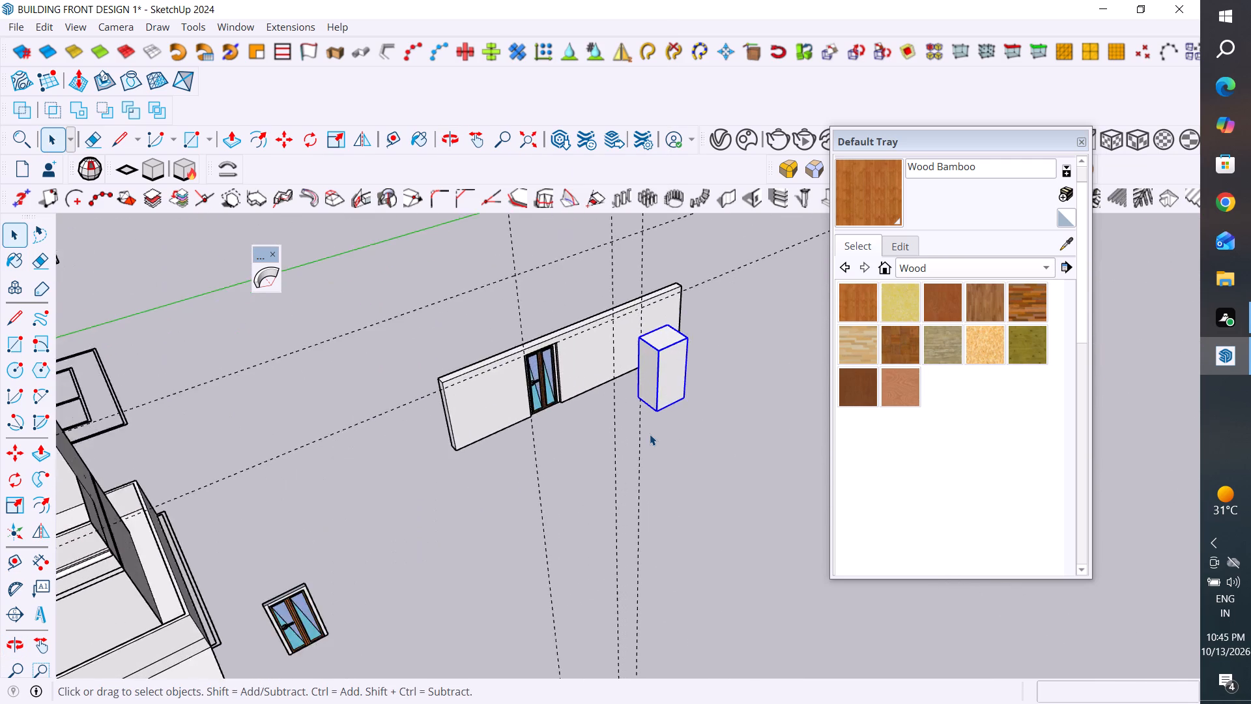
scroll(650, 434, up, 4)
key(m)
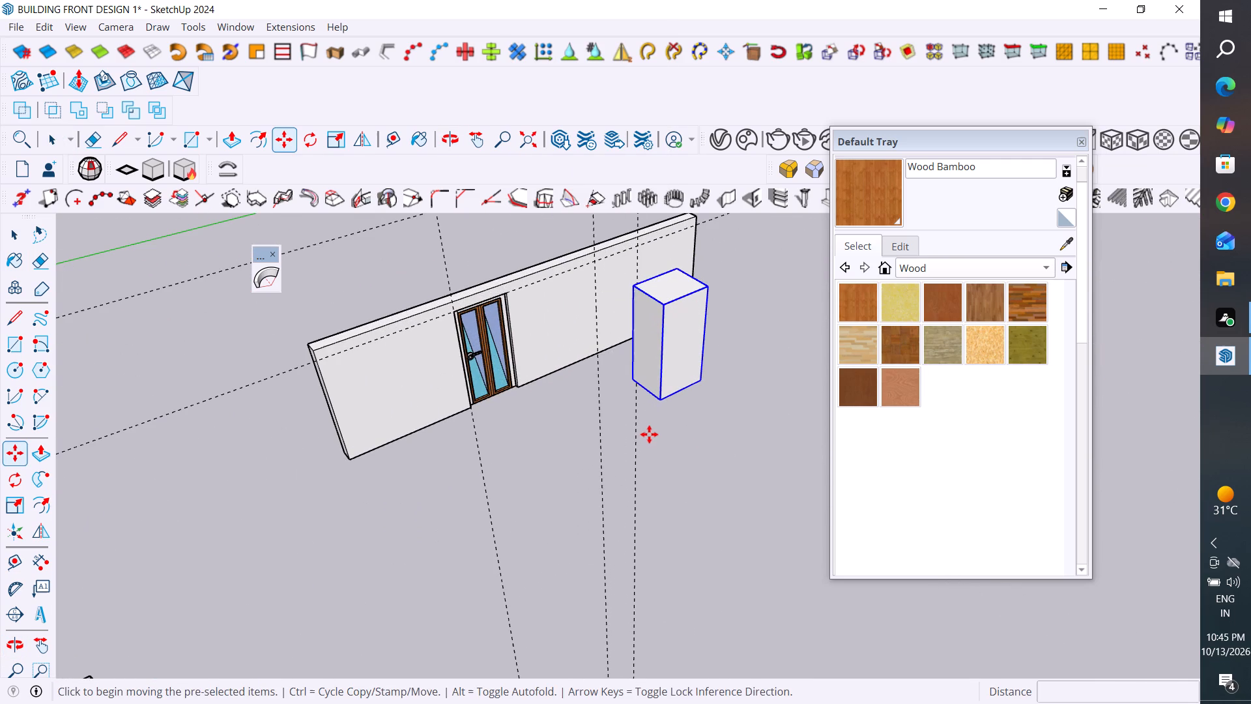
scroll(633, 420, up, 2)
click(635, 366)
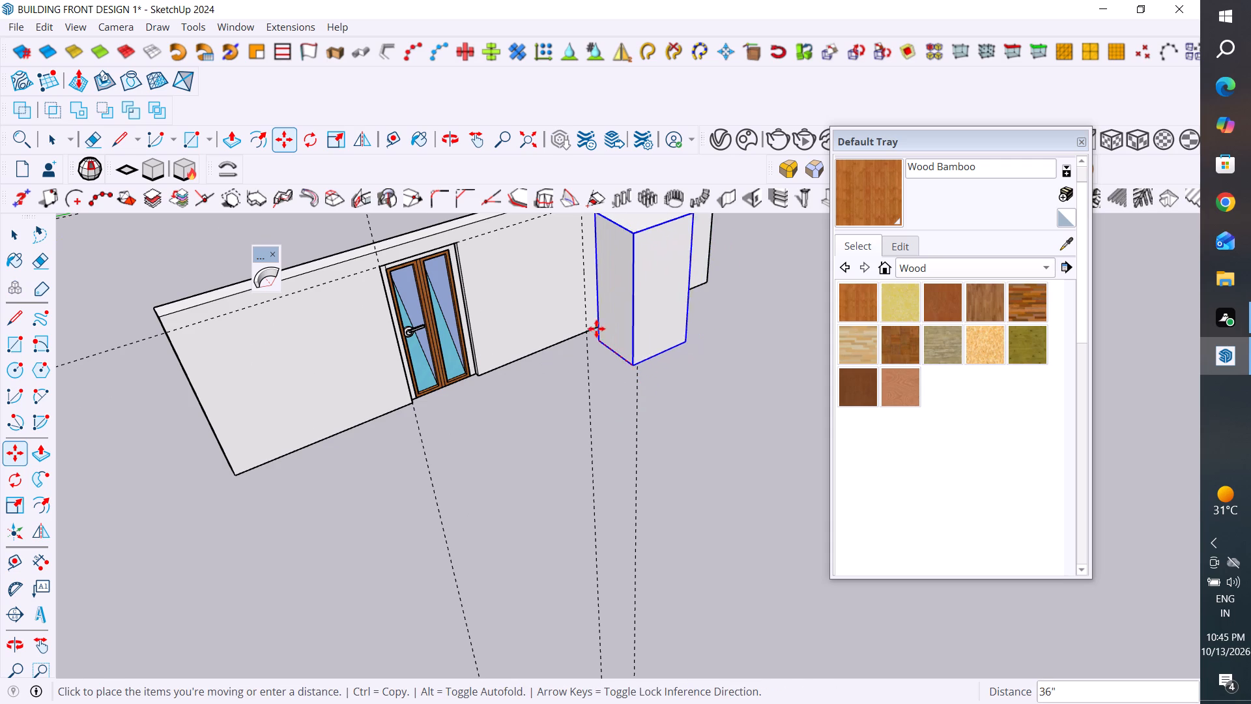
click(586, 332)
Move the box group another 17" back through the wall slab so it passes through the slab's full thickness.
scroll(577, 471, down, 6)
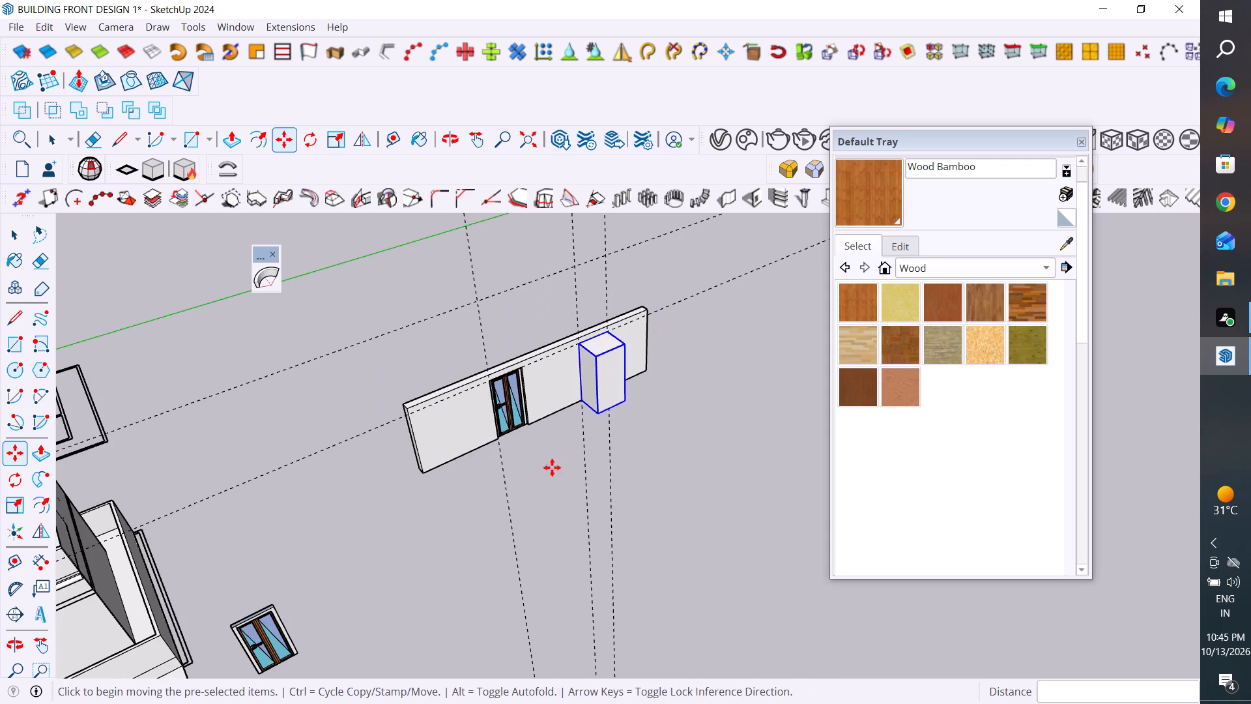
click(20, 235)
scroll(610, 409, up, 4)
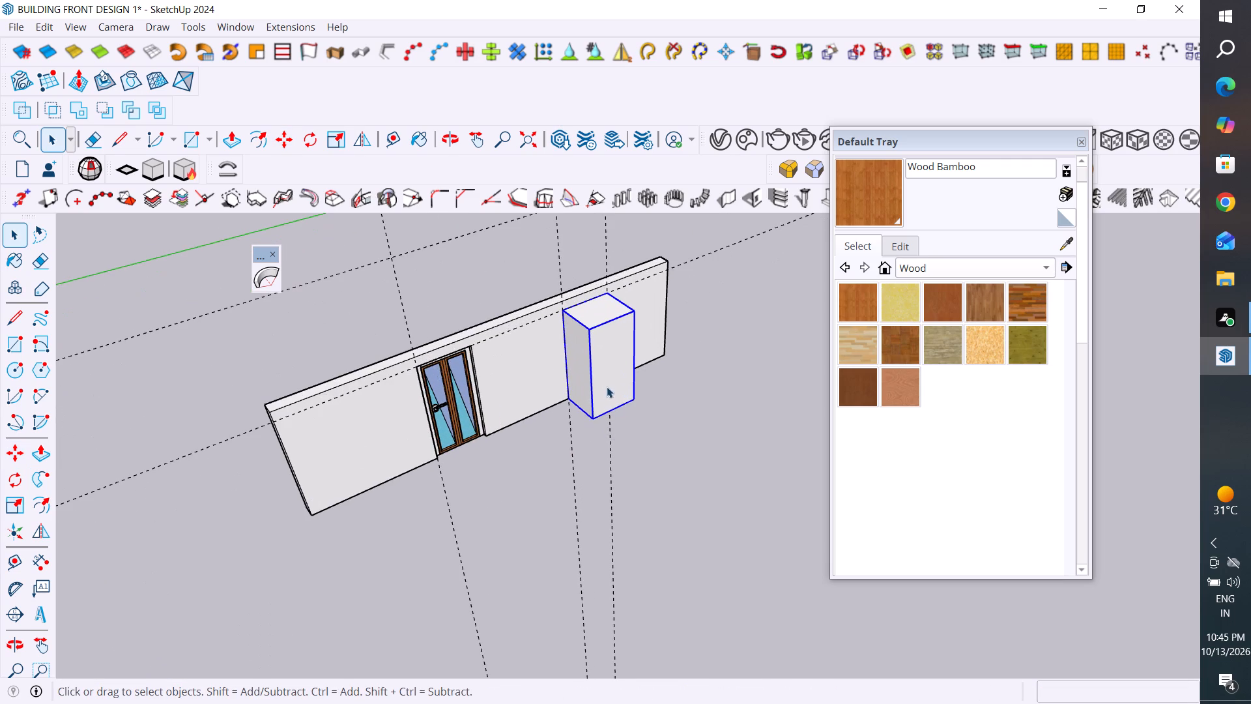
middle_drag(501, 330, 626, 280)
scroll(592, 287, up, 2)
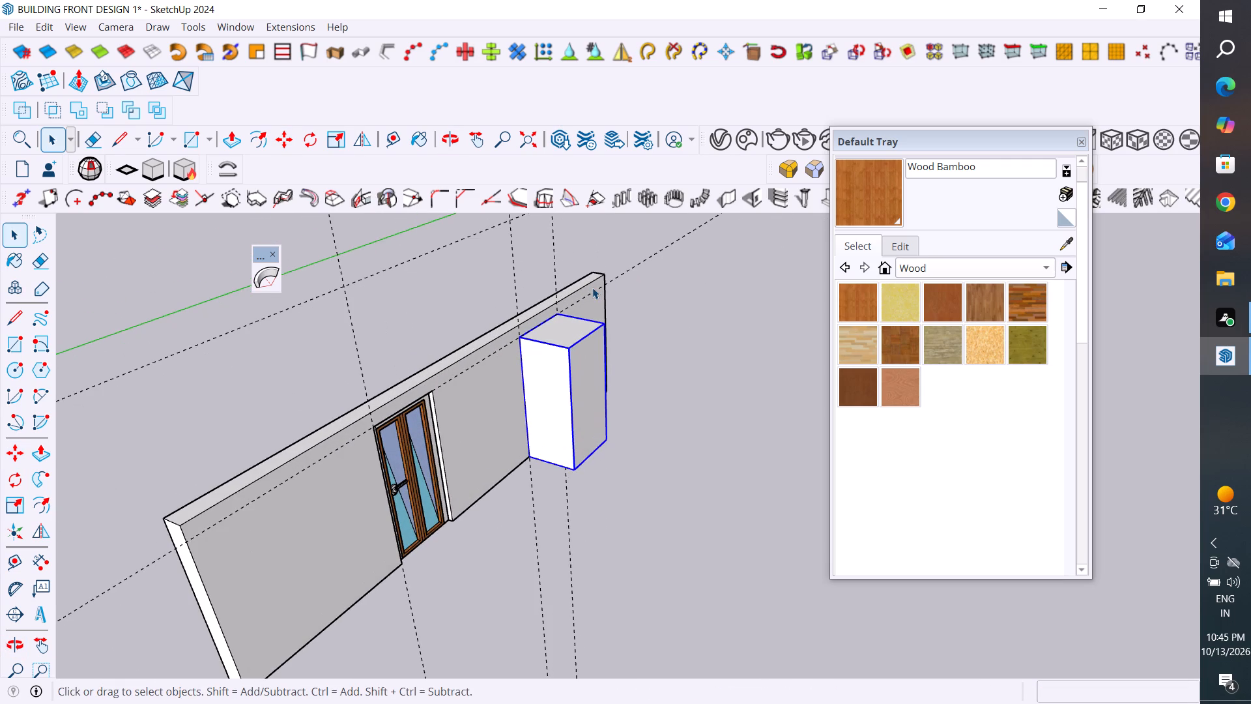
key(m)
click(575, 471)
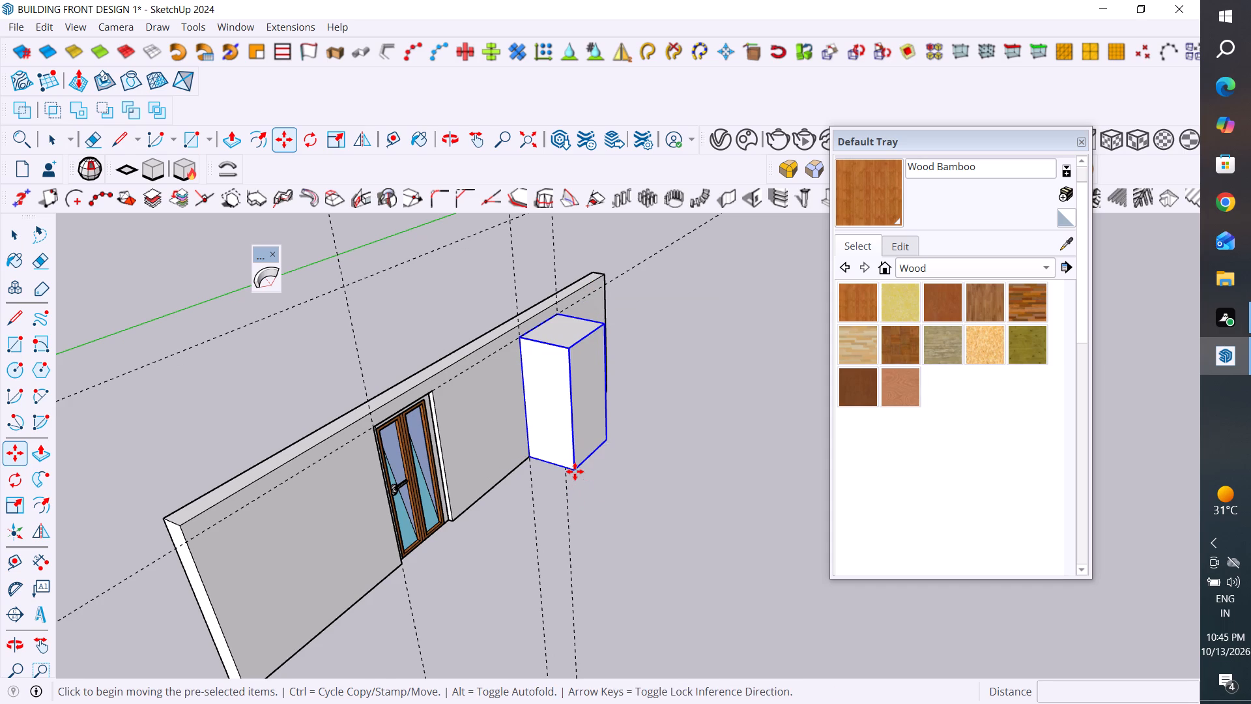
click(555, 457)
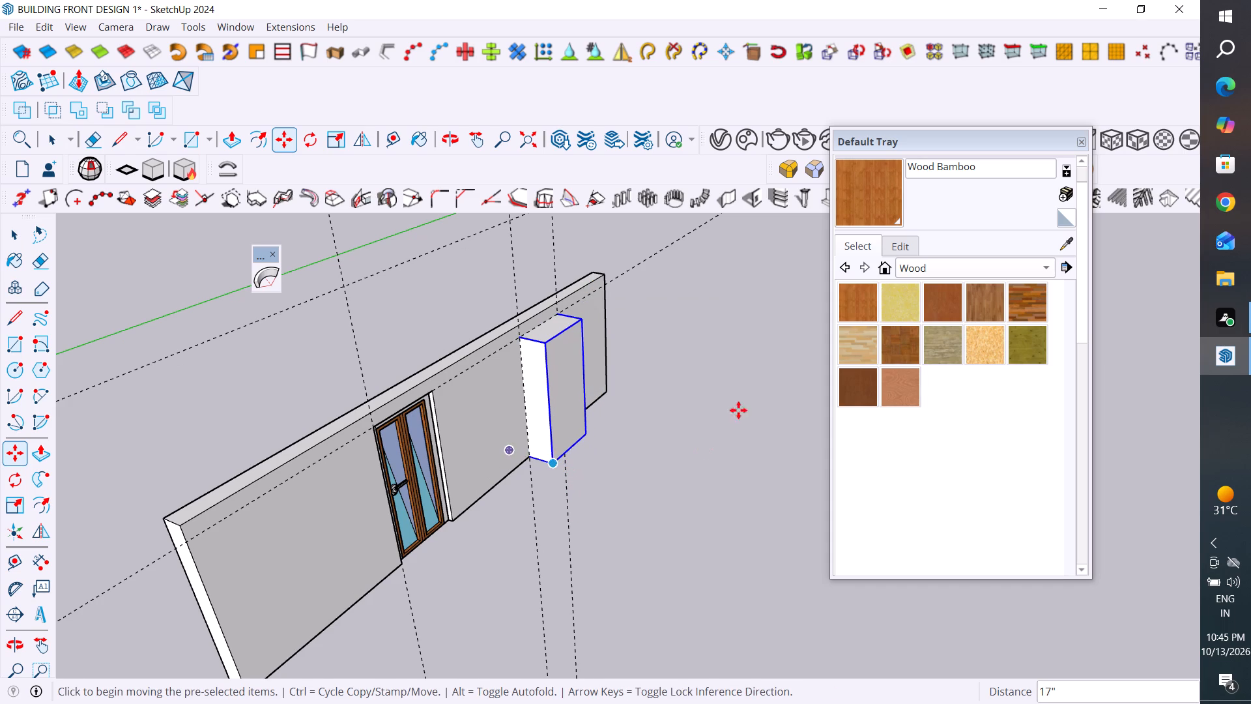
click(18, 229)
click(199, 405)
Delete the three vertical guides and the two lengthwise horizontal guides that run across the wall slab.
scroll(480, 601, down, 5)
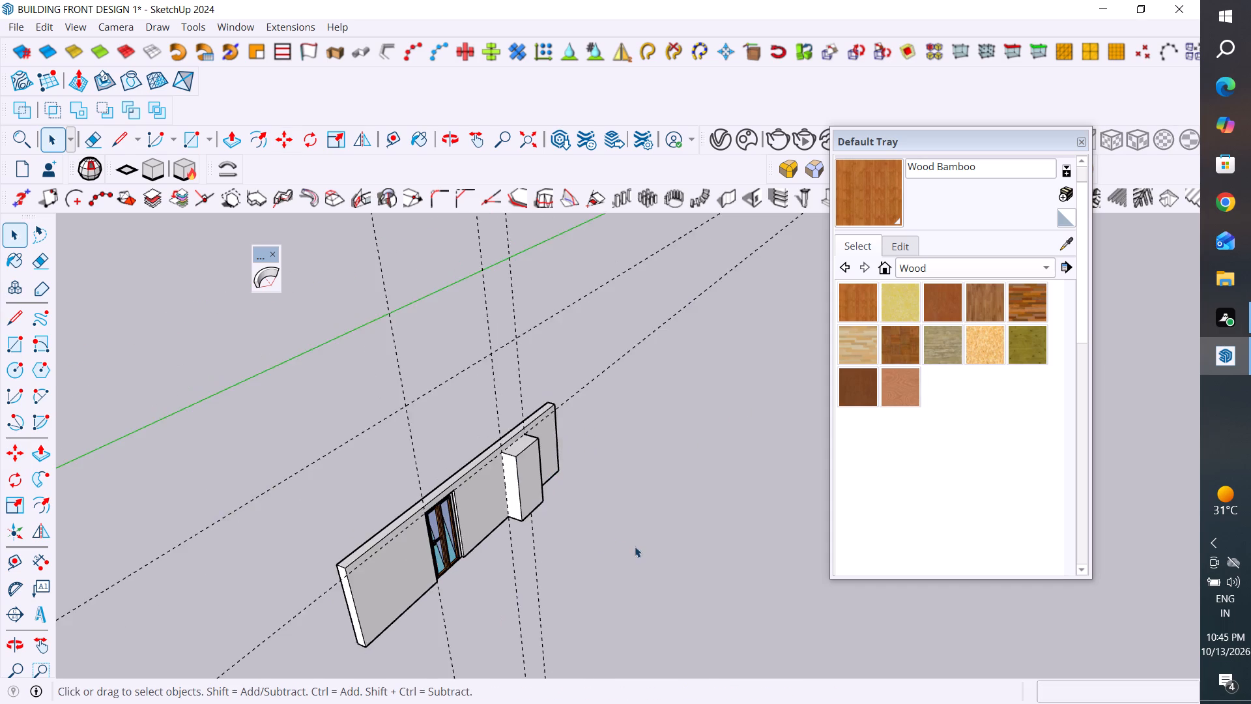
middle_drag(635, 546, 394, 517)
click(708, 509)
drag(625, 521, 382, 587)
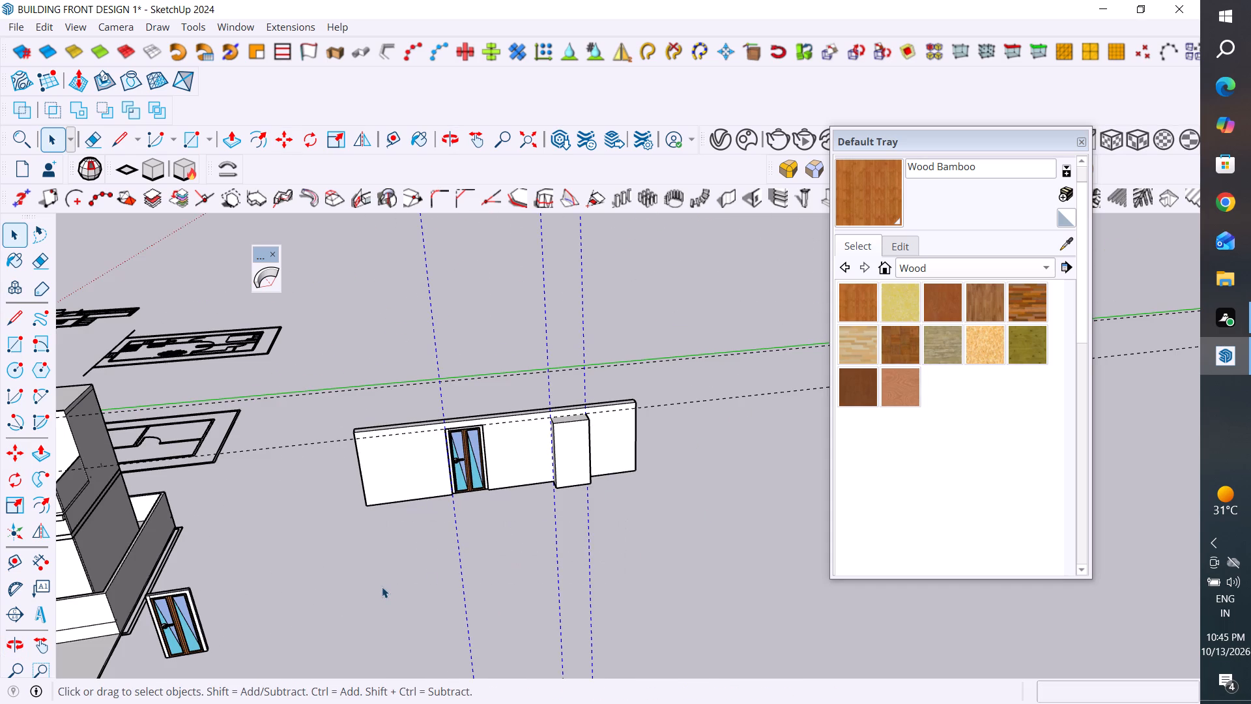
key(Delete)
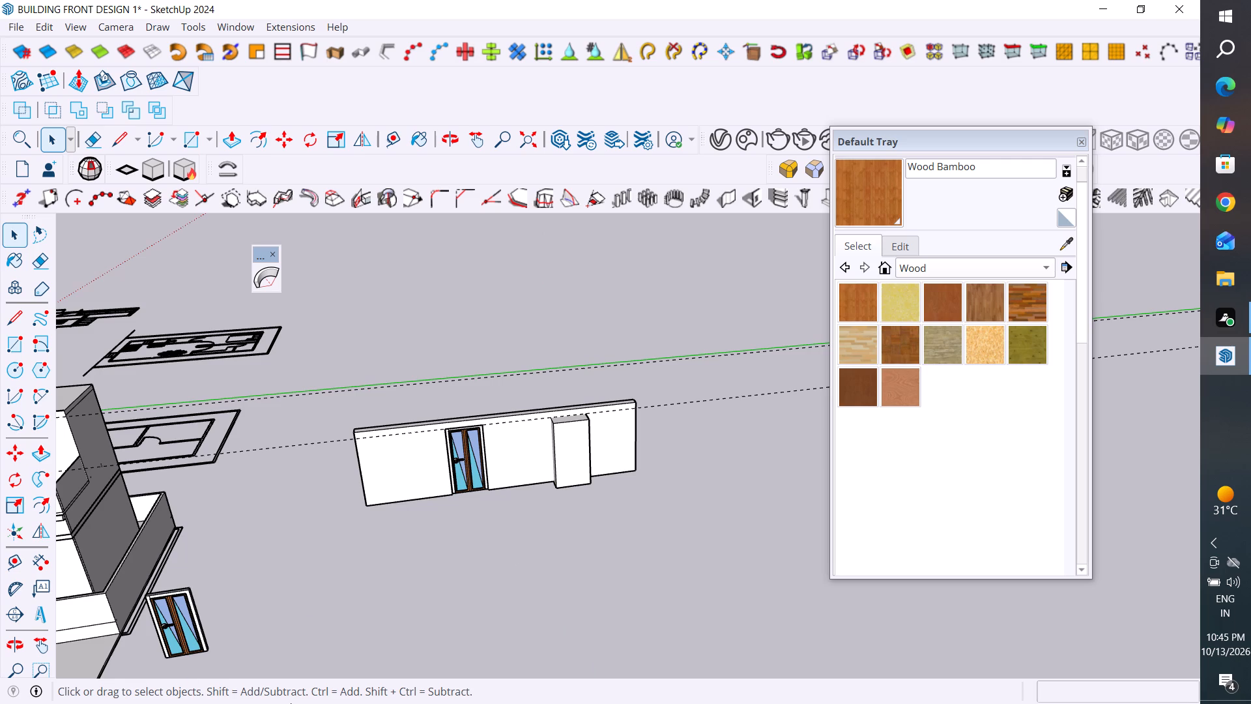
scroll(444, 461, down, 4)
middle_drag(572, 509, 446, 469)
drag(550, 307, 498, 384)
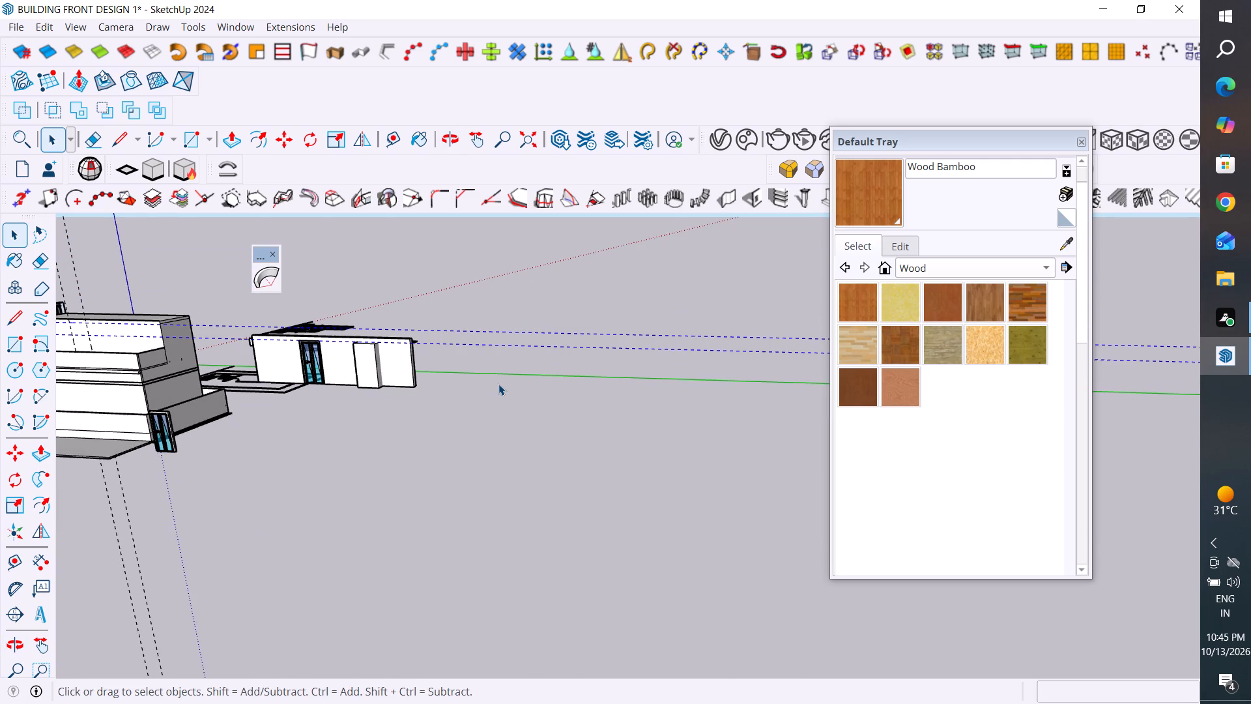
key(Delete)
Delete the remaining pair of guides running through the building and past the spare glazed door.
scroll(386, 323, down, 1)
middle_drag(386, 351, 416, 612)
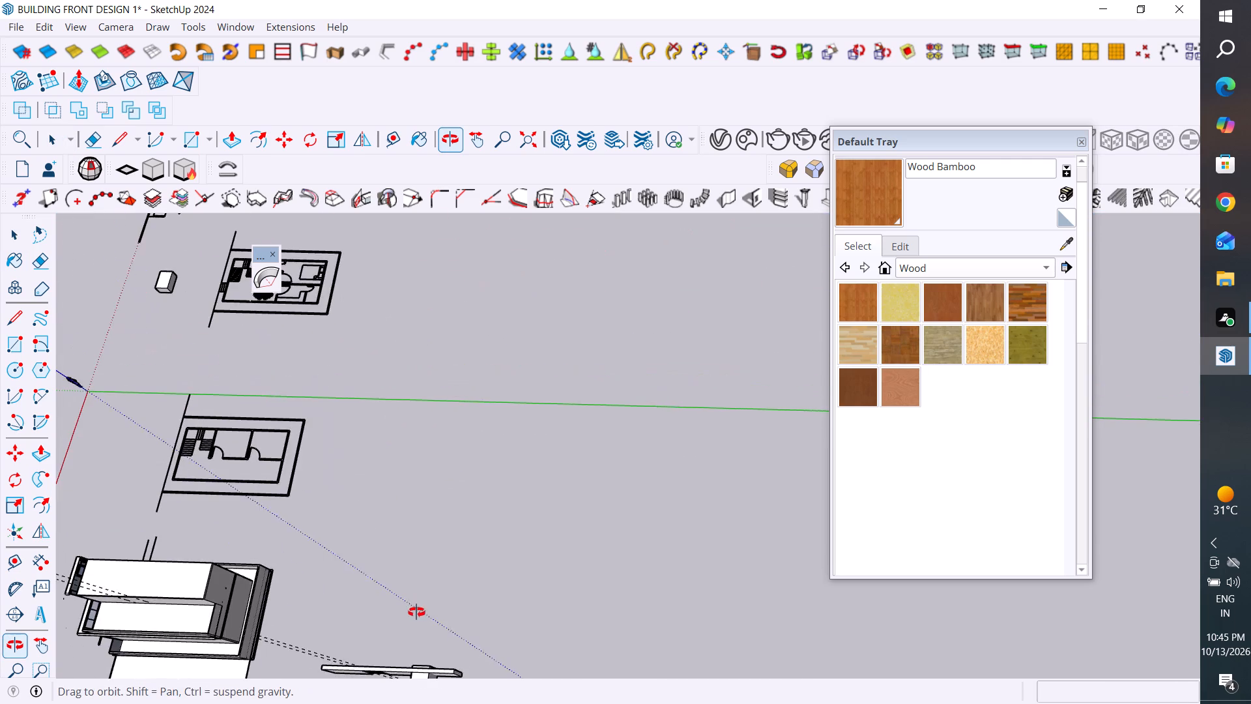
middle_drag(416, 612, 411, 586)
scroll(431, 427, down, 5)
scroll(396, 624, up, 5)
scroll(422, 555, up, 4)
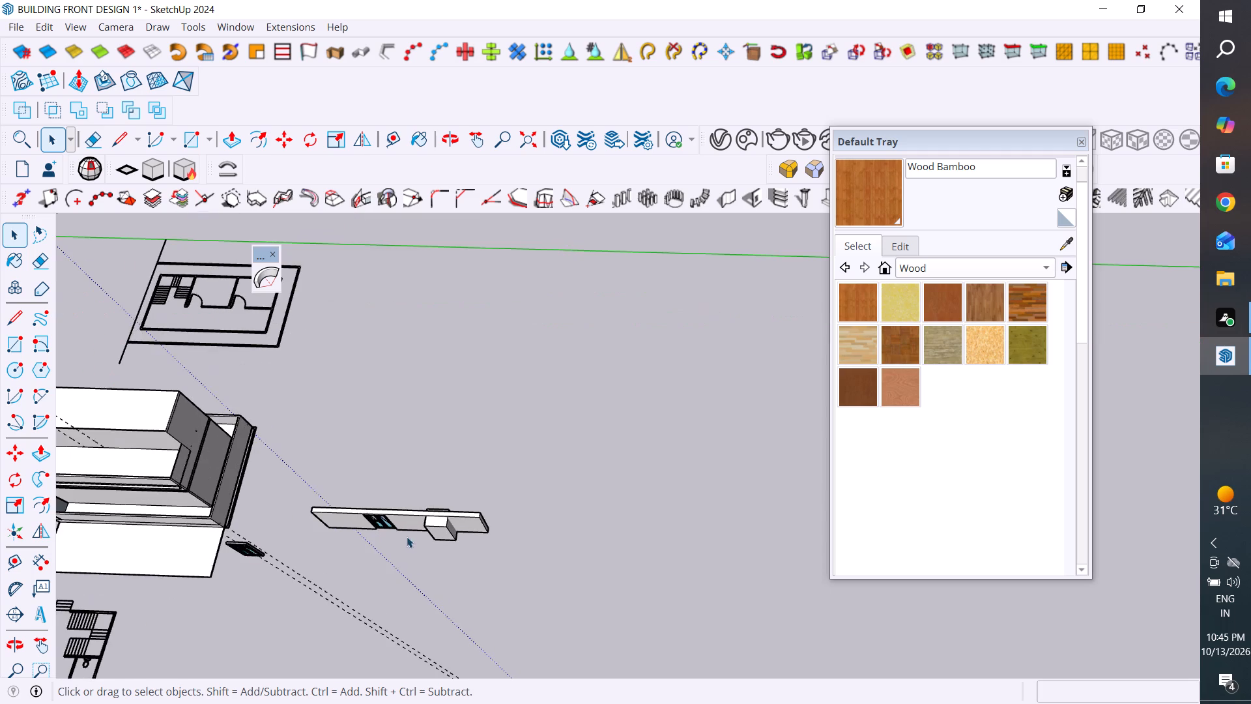
scroll(403, 531, down, 3)
drag(377, 573, 349, 625)
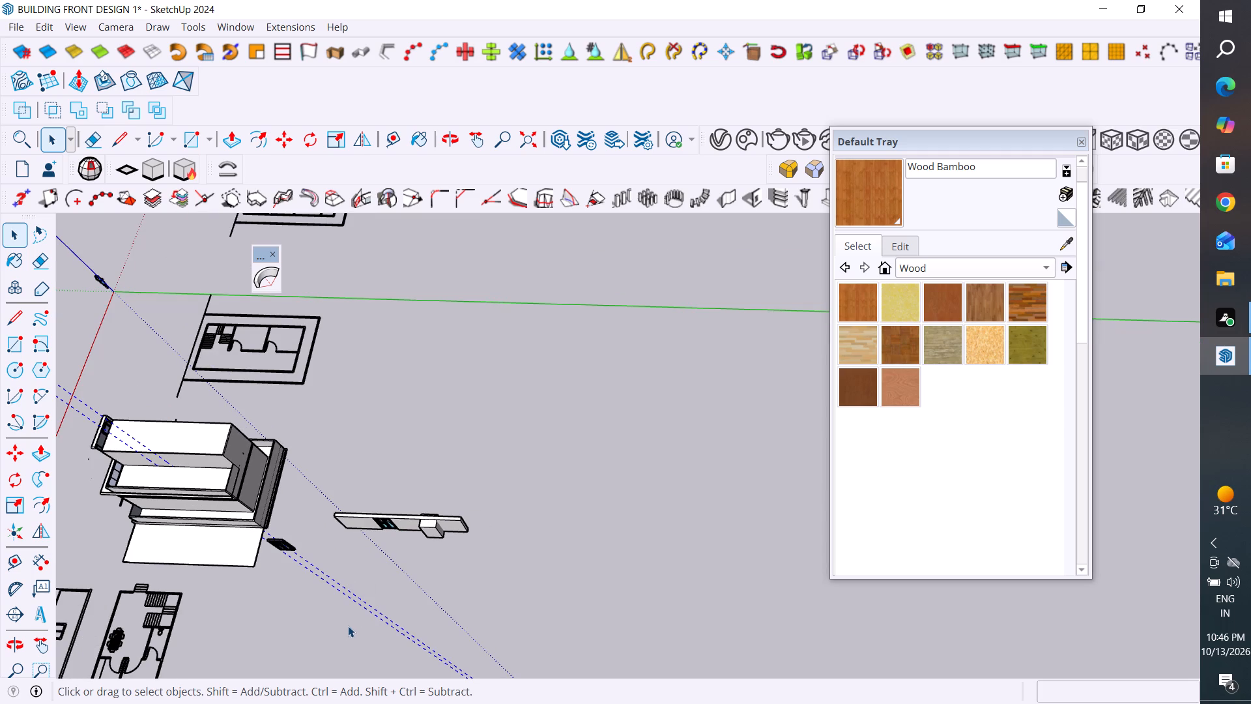
key(Delete)
Subtract the box group from the wall slab to cut a second door opening.
scroll(333, 578, down, 2)
middle_drag(295, 599, 323, 435)
scroll(448, 465, up, 4)
click(448, 465)
click(381, 474)
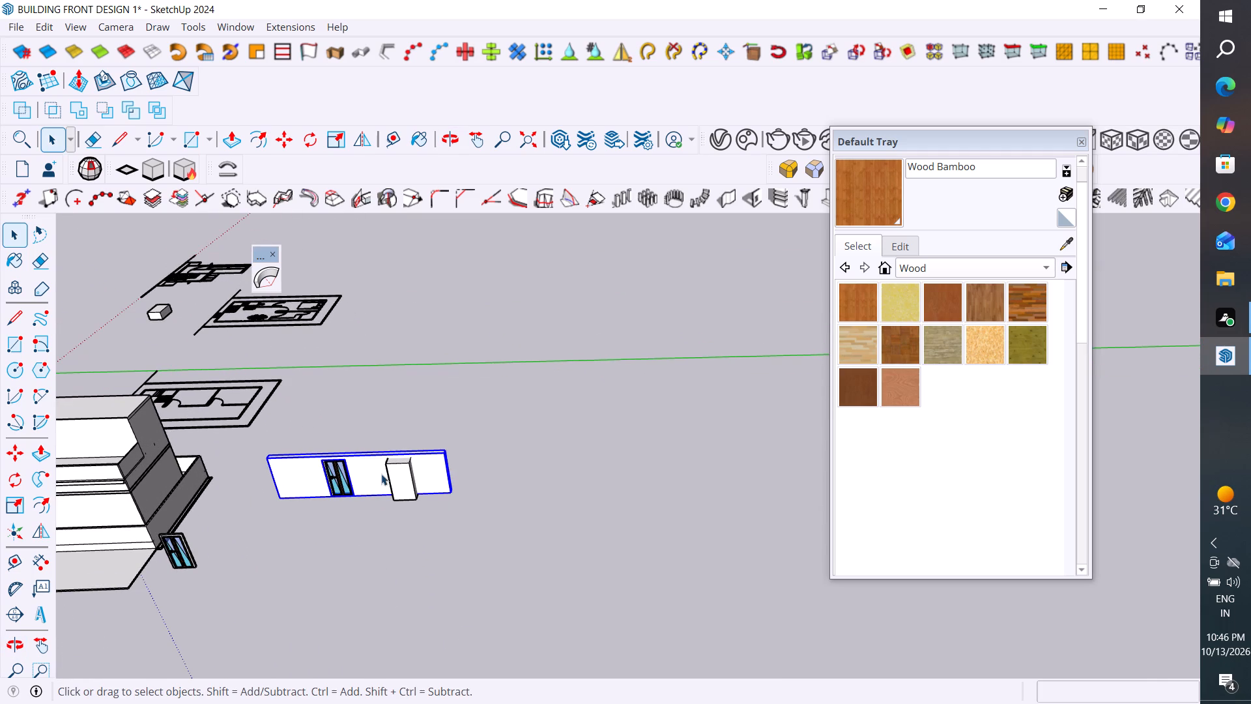
click(400, 475)
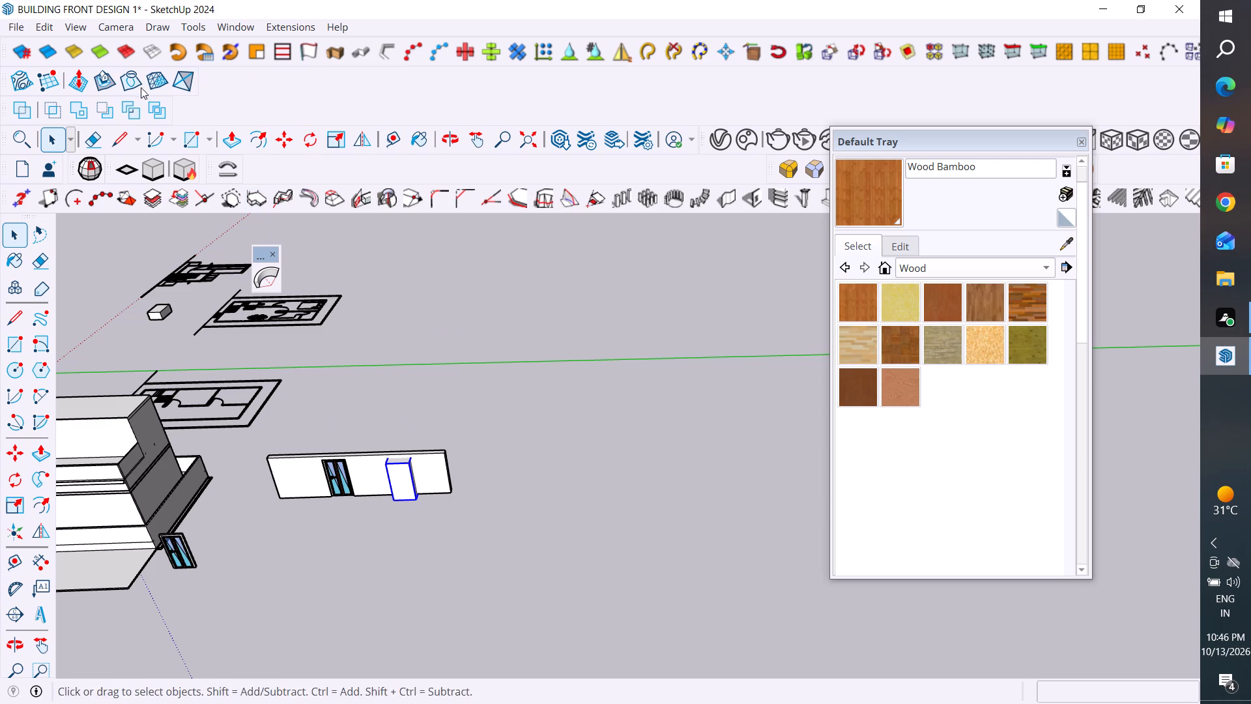
click(104, 112)
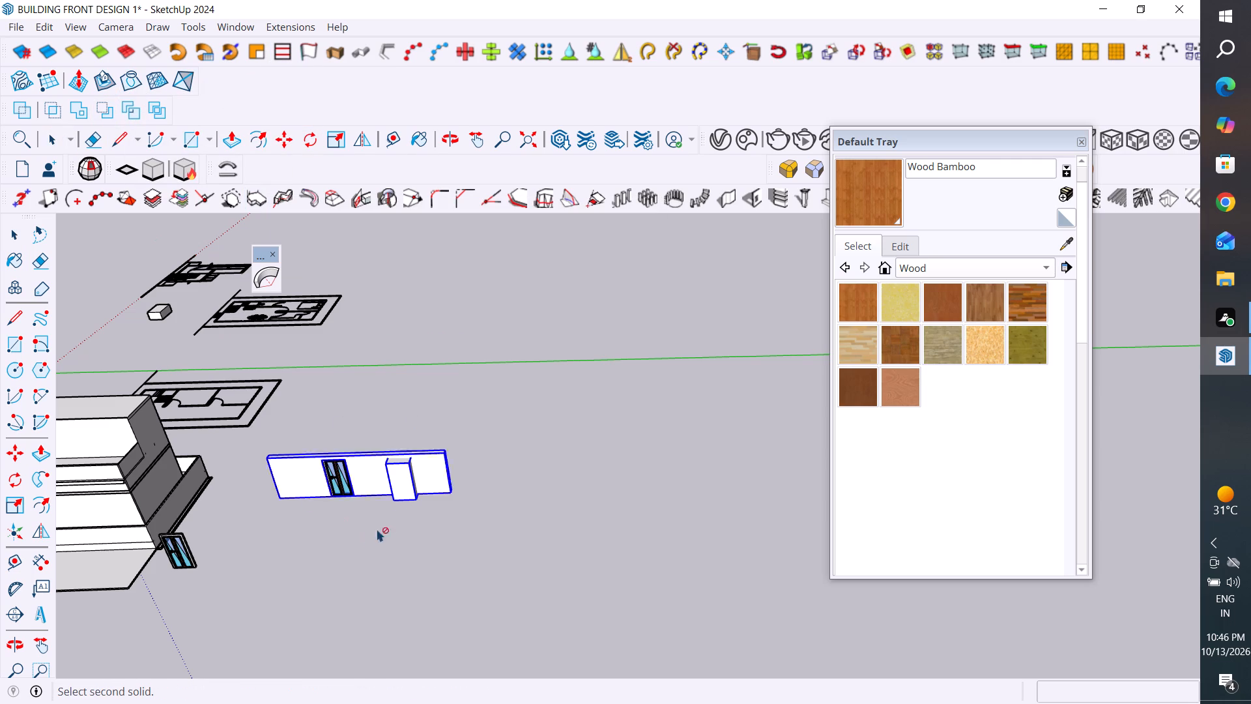
click(412, 495)
click(417, 495)
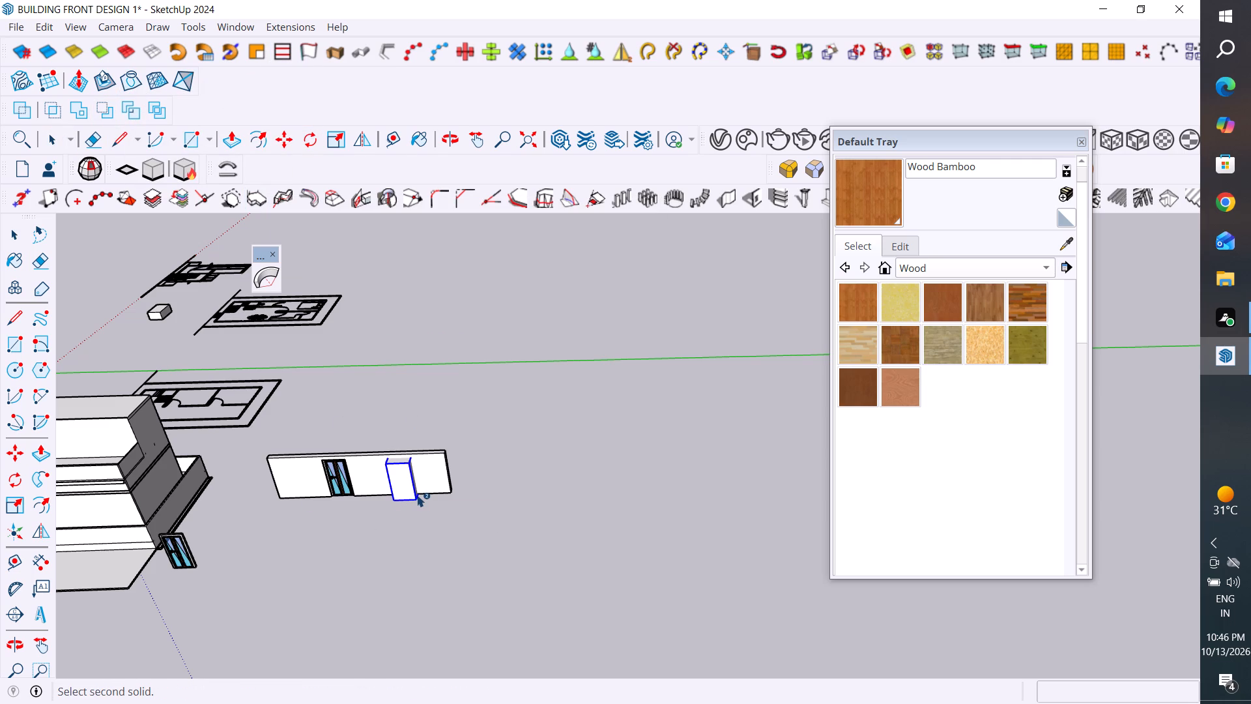
click(443, 483)
click(20, 236)
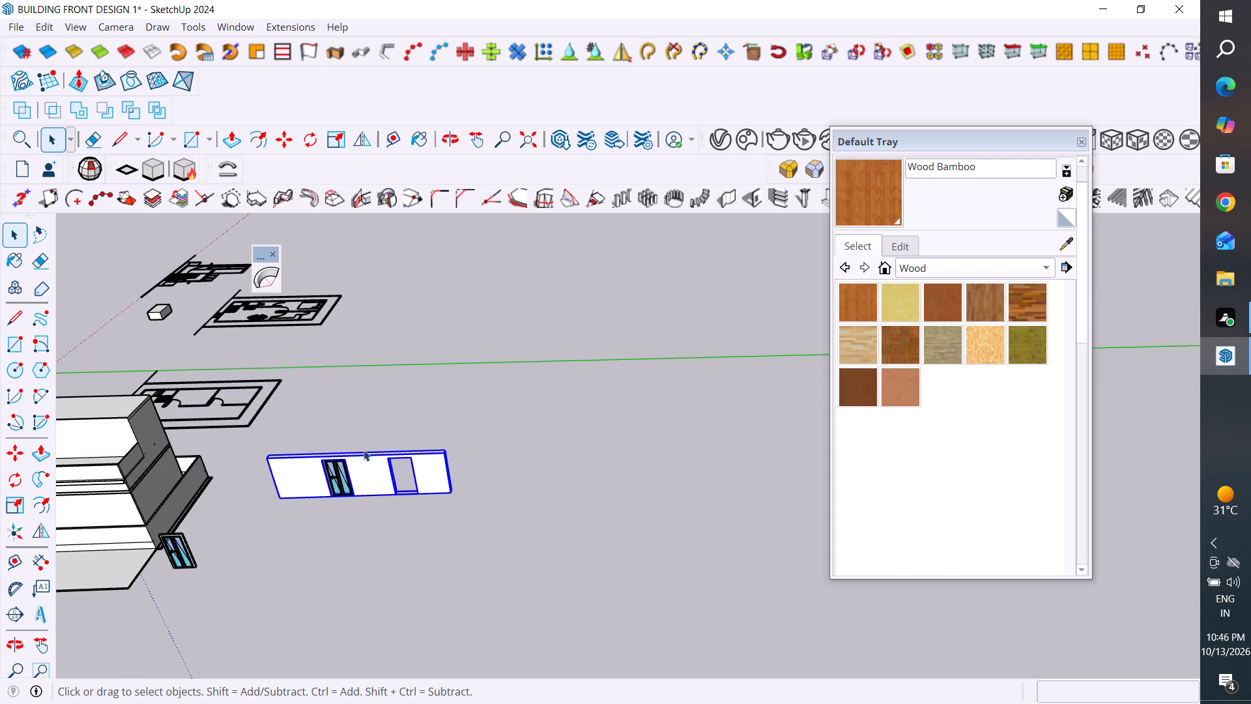
Copy the grouped glazed door about 125" along the wall slab into the second door opening, aligned to its lower corner.
middle_drag(429, 521, 448, 494)
scroll(499, 332, down, 5)
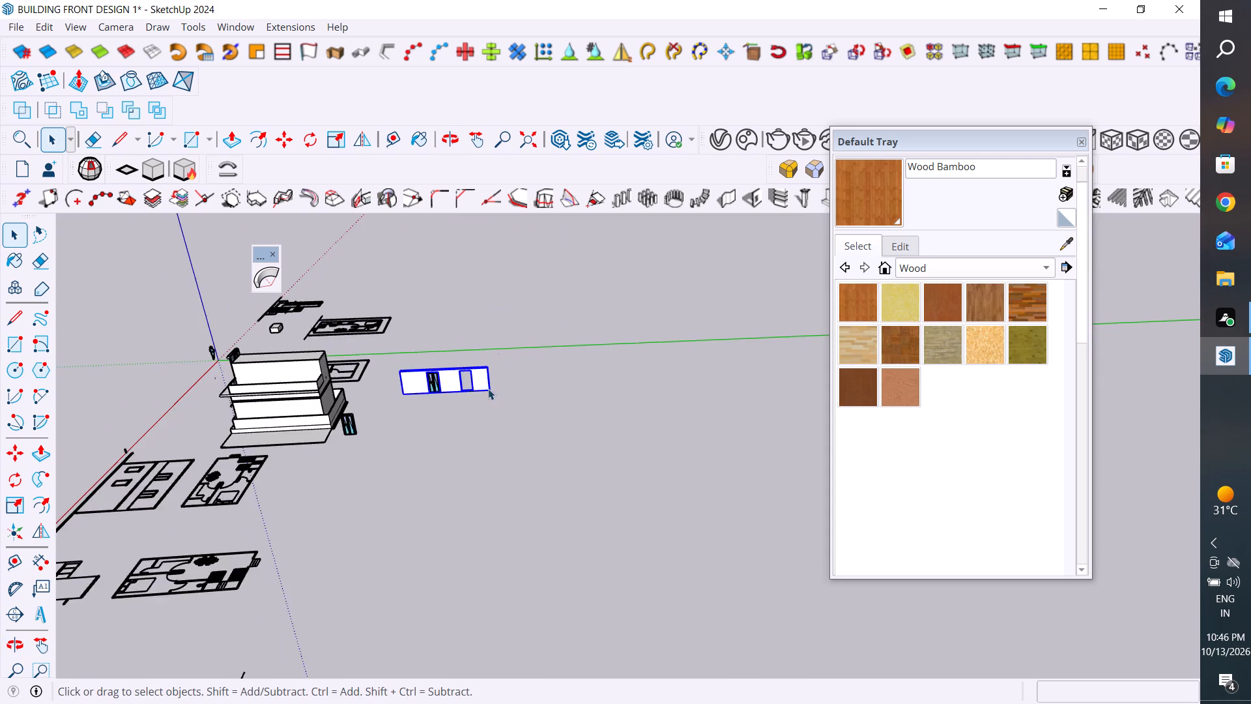
scroll(486, 392, up, 9)
middle_drag(459, 403, 462, 490)
scroll(488, 624, up, 4)
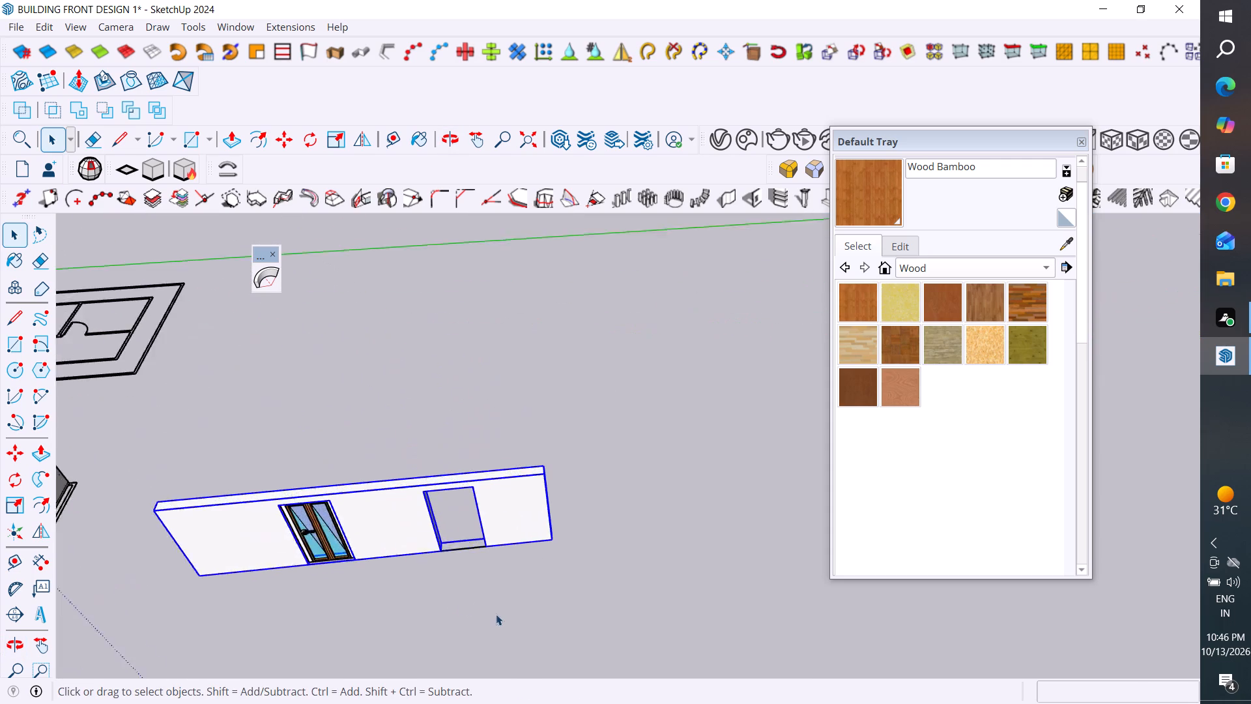
scroll(496, 614, up, 7)
scroll(661, 439, down, 4)
click(585, 531)
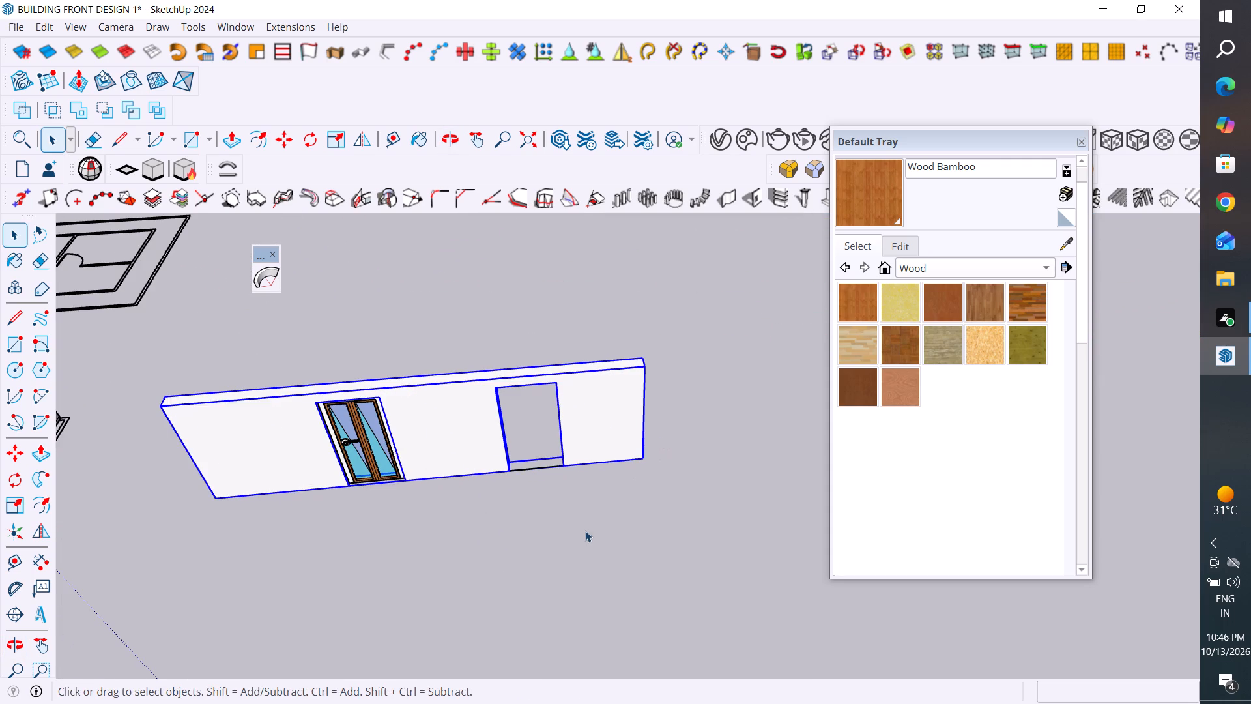
scroll(367, 480, up, 4)
click(367, 480)
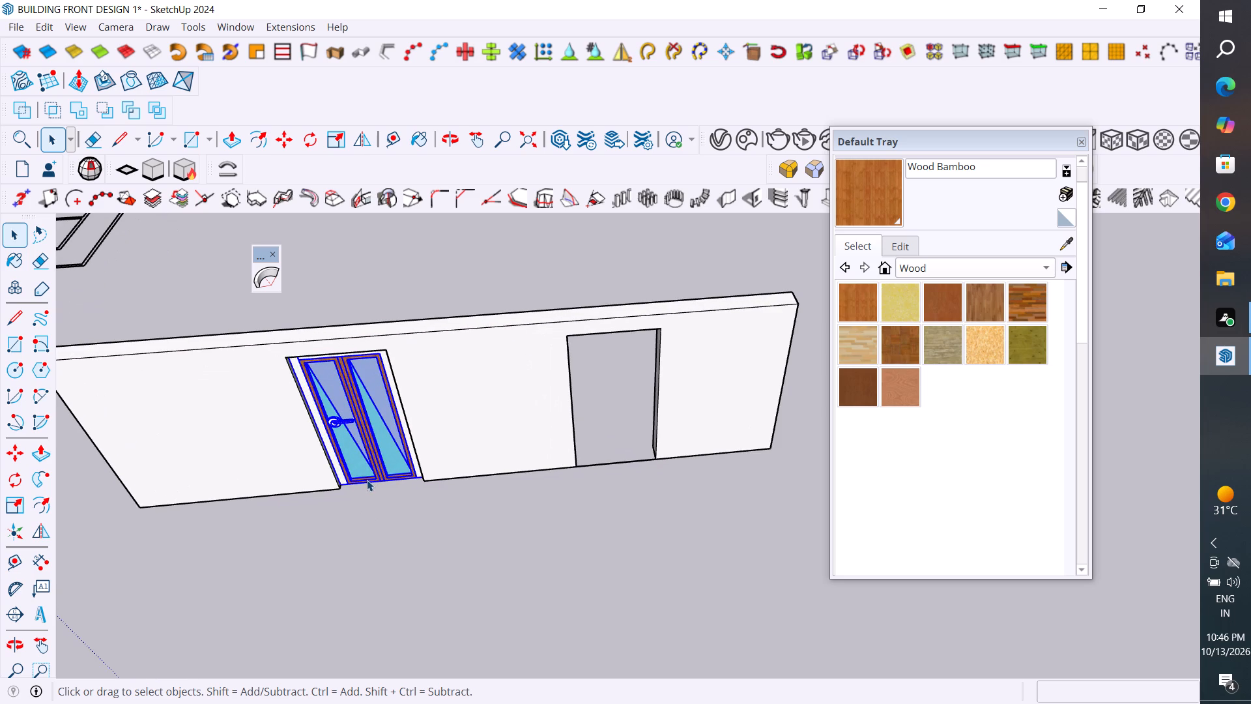
key(m)
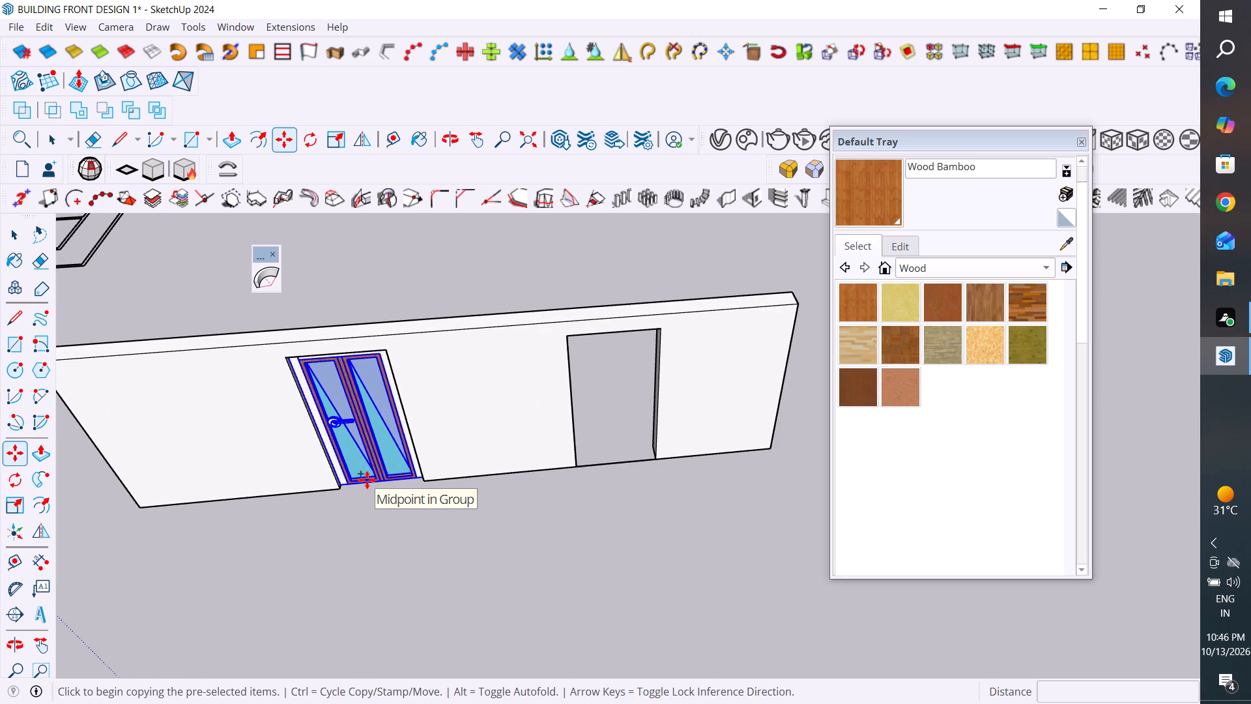
scroll(683, 470, up, 3)
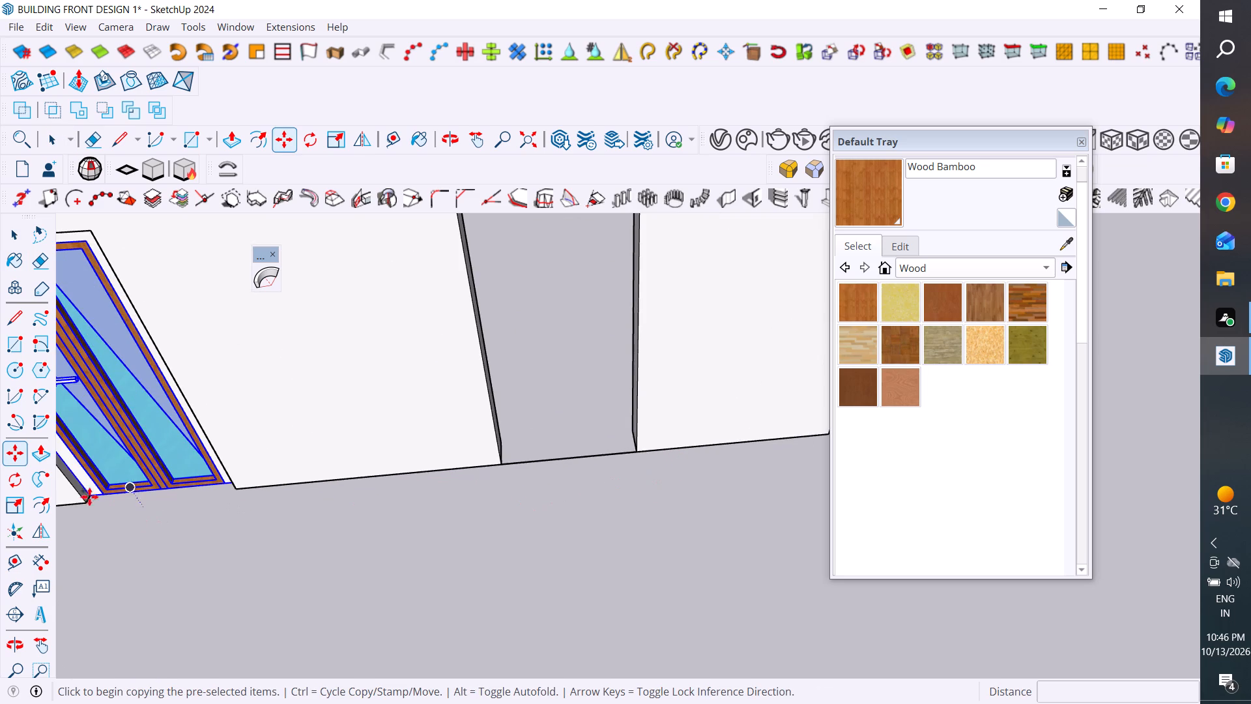
click(93, 497)
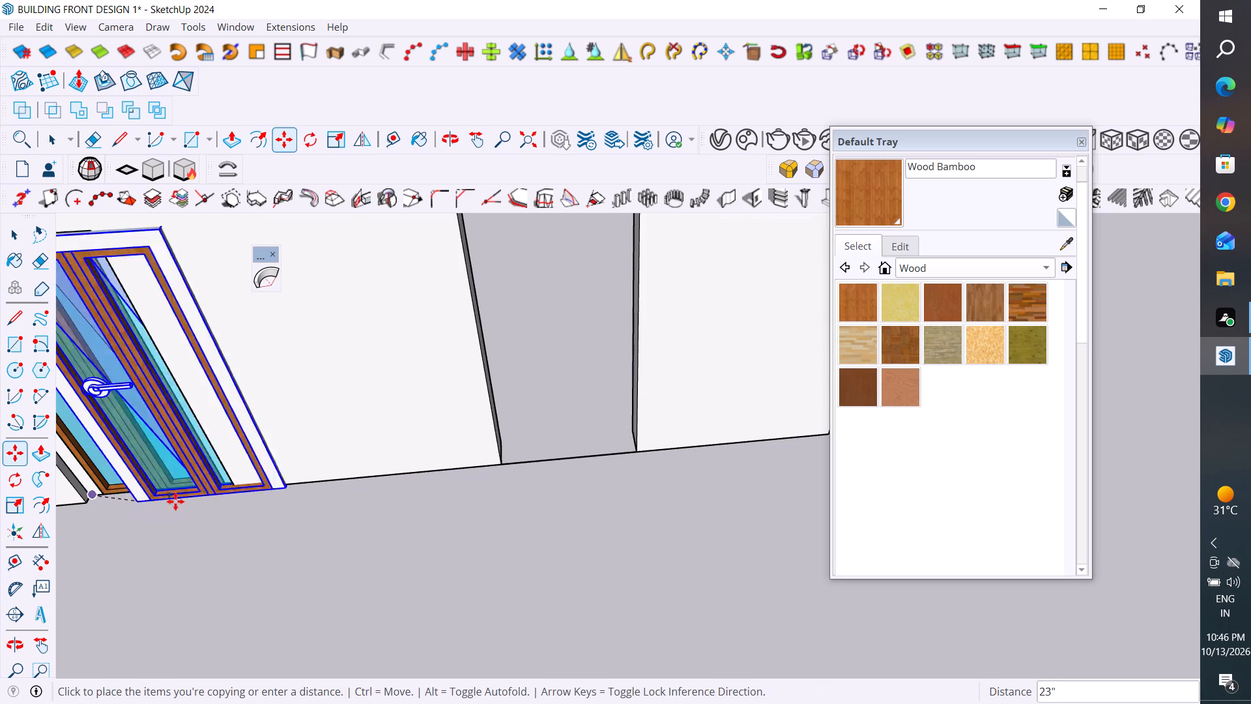
scroll(505, 464, up, 6)
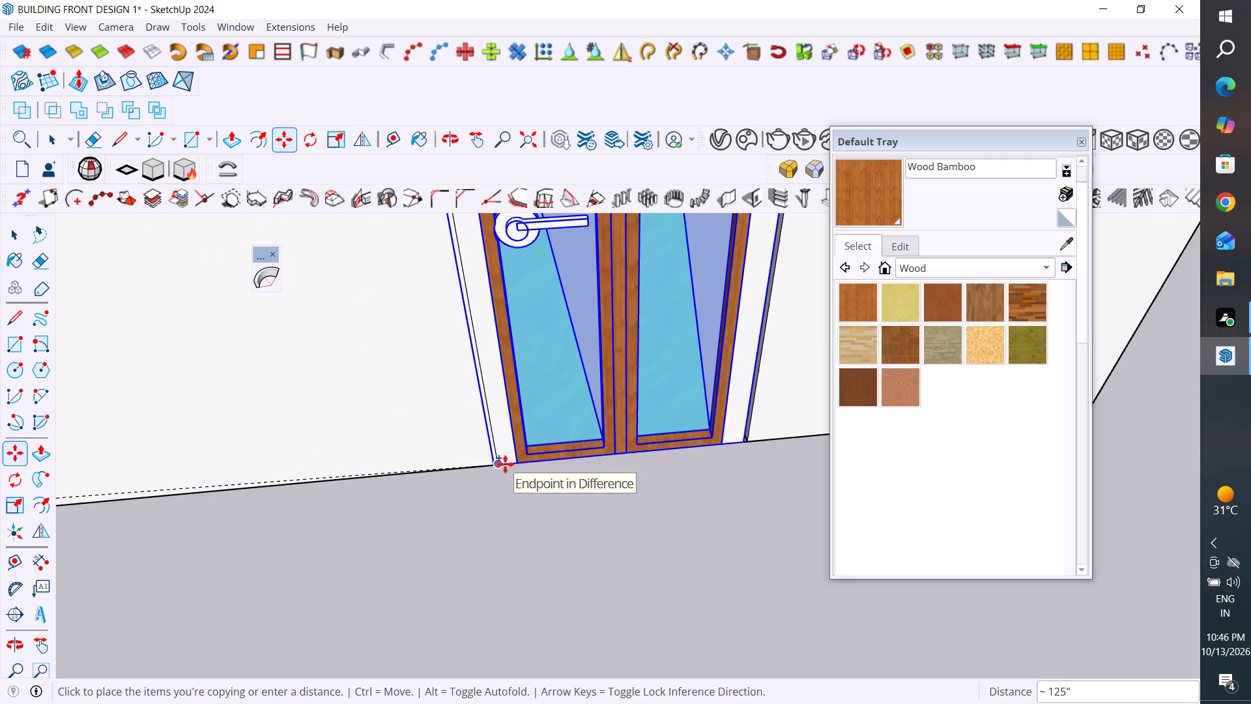
scroll(506, 453, up, 4)
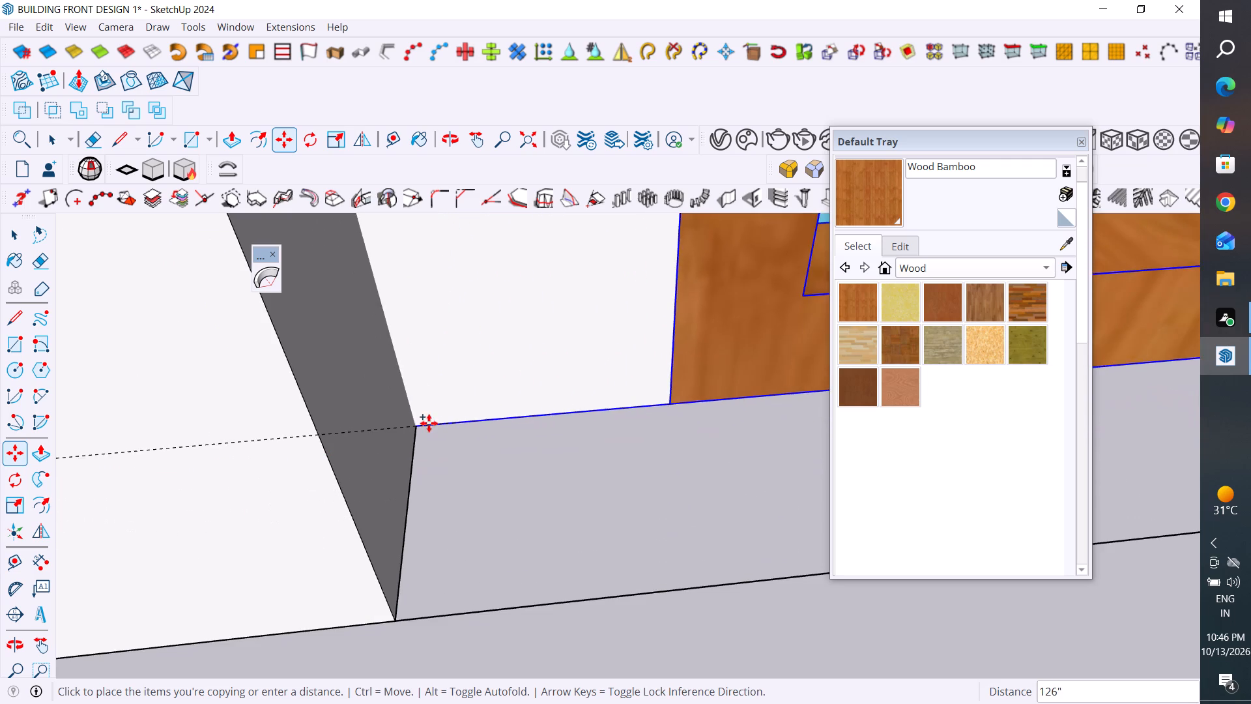
scroll(425, 355, down, 5)
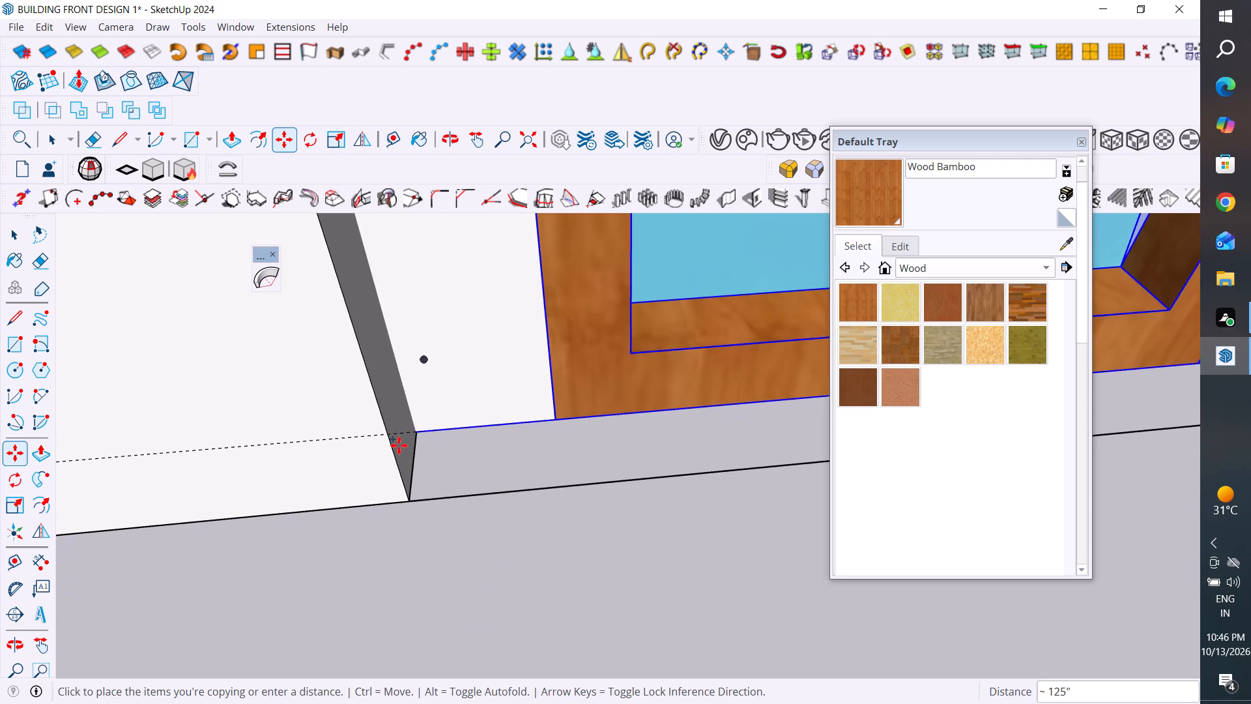
scroll(566, 355, down, 9)
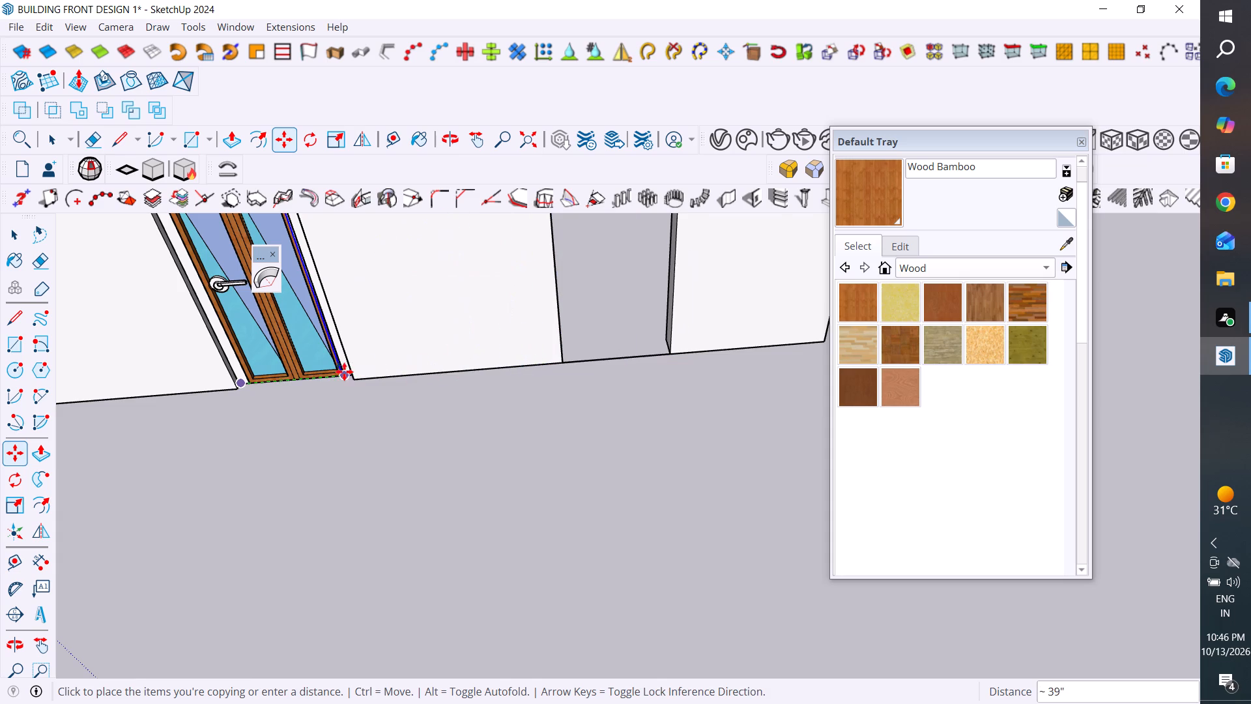
click(570, 356)
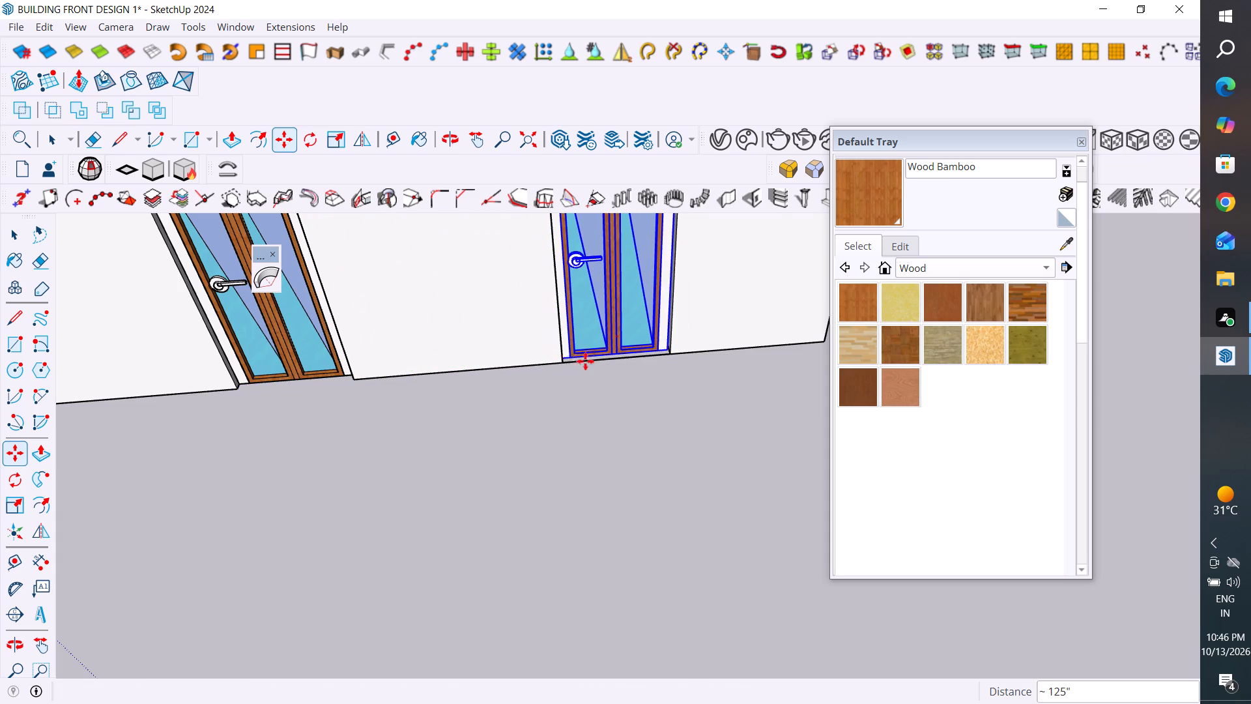
scroll(268, 432, down, 3)
click(22, 233)
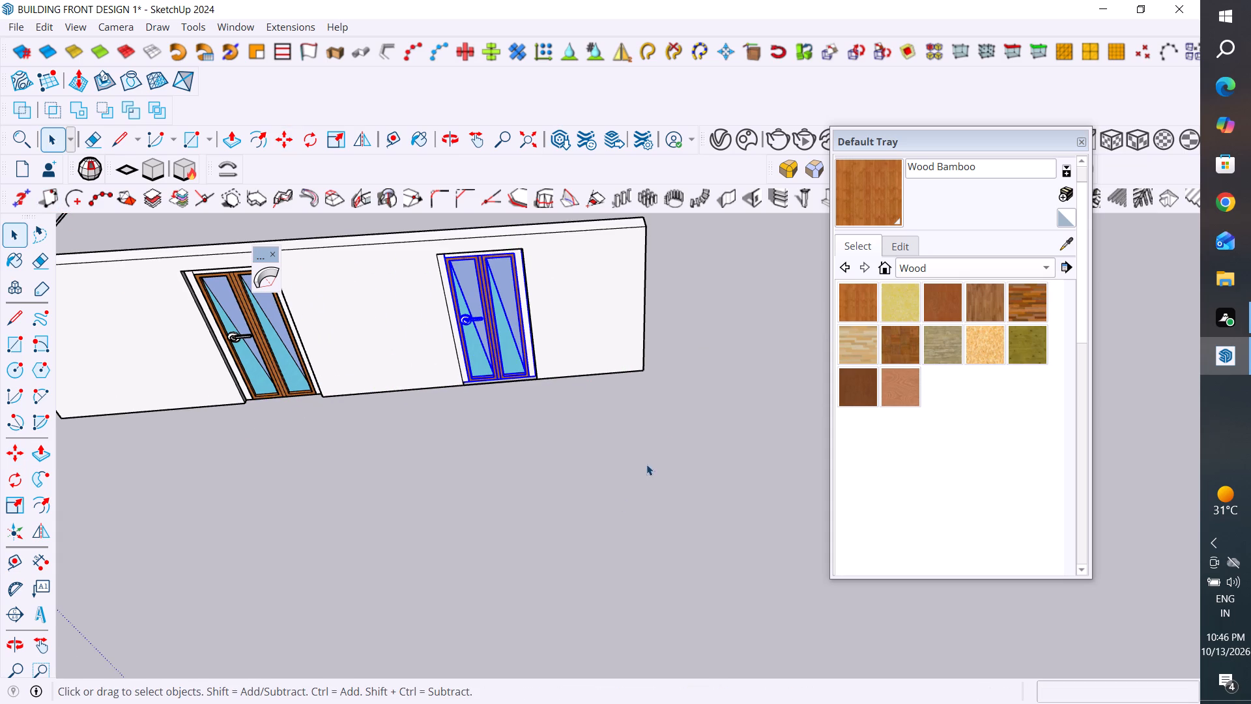
Shift the copied door slightly sideways so its lower frame corner meets the jamb of the second opening.
scroll(662, 433, up, 3)
scroll(603, 473, down, 4)
scroll(497, 289, up, 3)
middle_drag(496, 288, 482, 234)
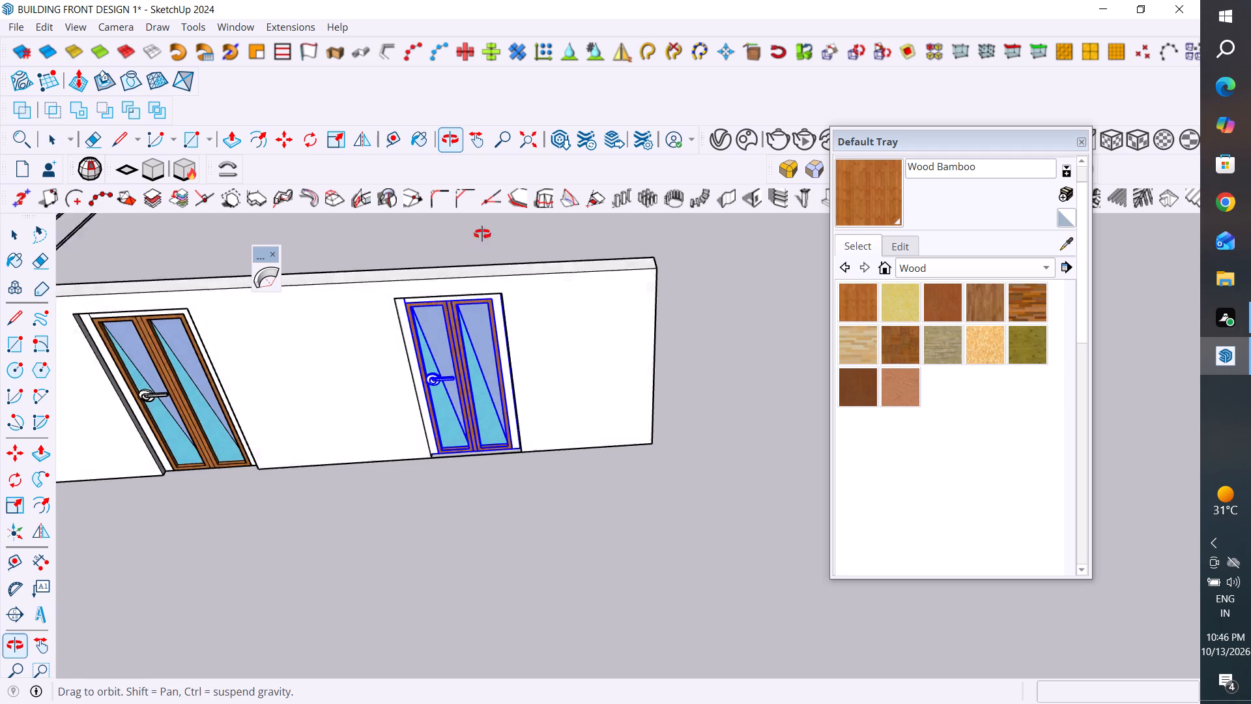
middle_drag(482, 234, 485, 223)
scroll(510, 467, up, 4)
middle_drag(538, 427, 543, 357)
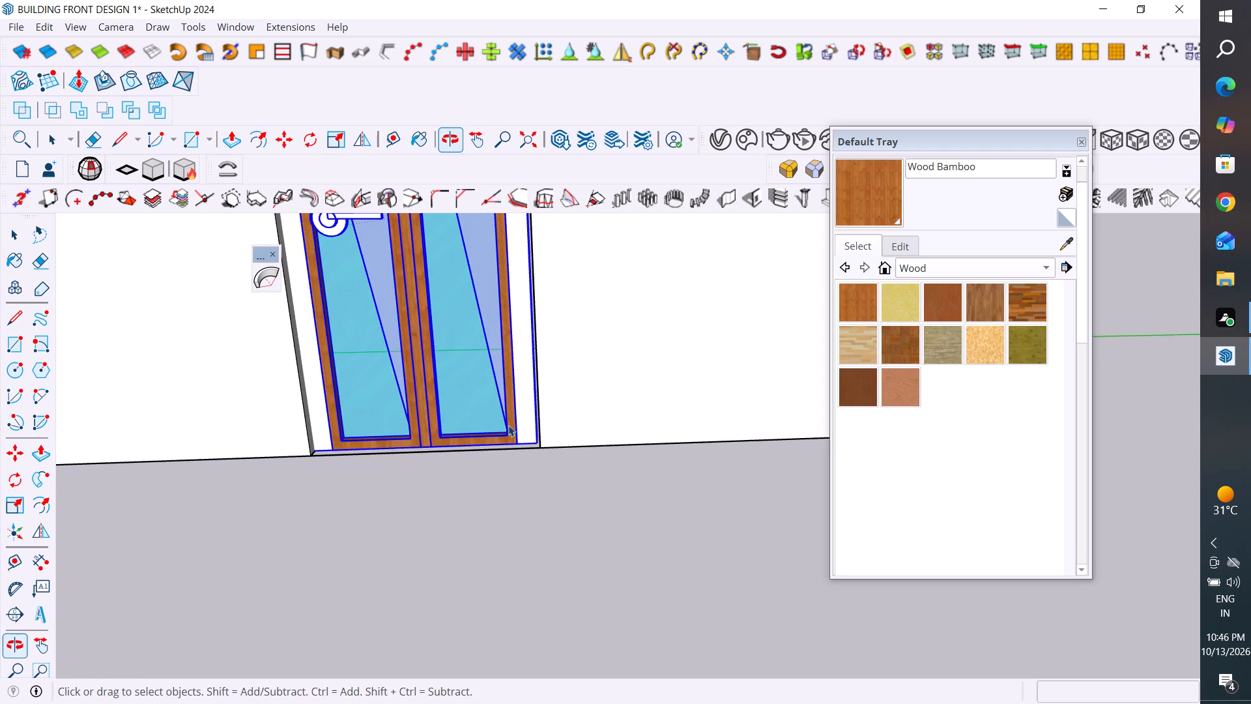
scroll(493, 450, up, 3)
scroll(575, 450, up, 4)
scroll(605, 469, down, 4)
middle_drag(608, 497, 618, 497)
click(572, 519)
key(m)
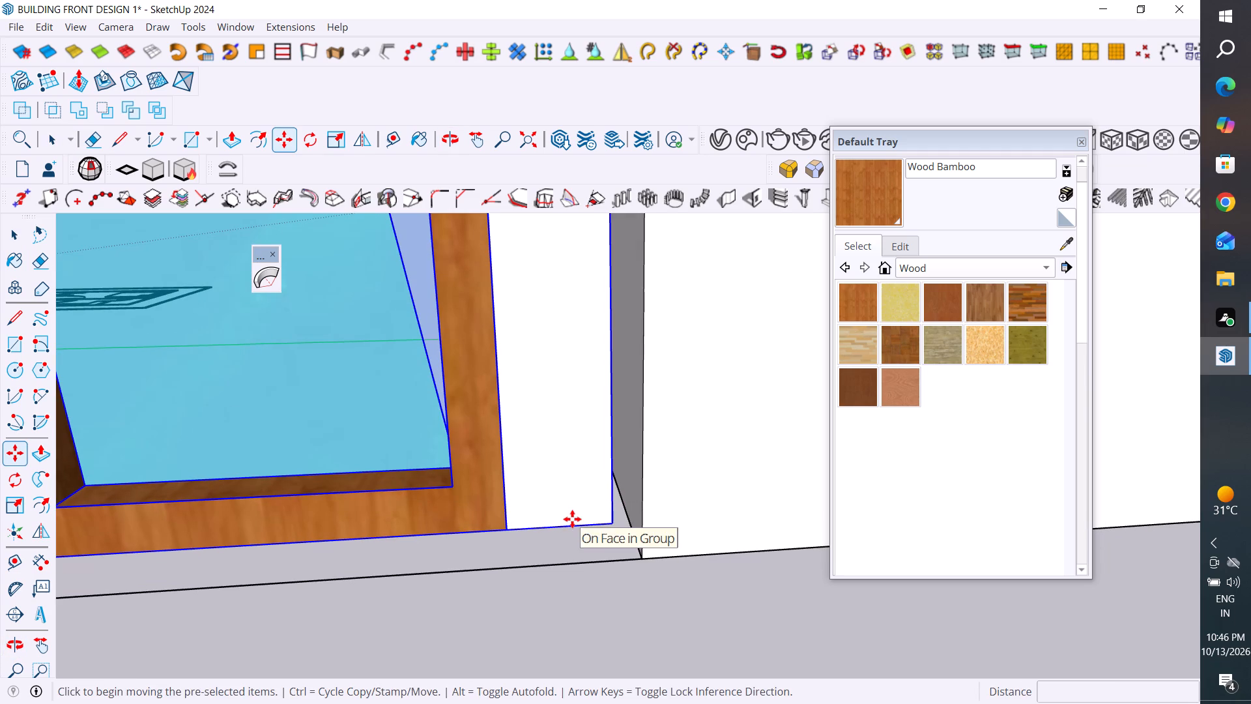
click(612, 525)
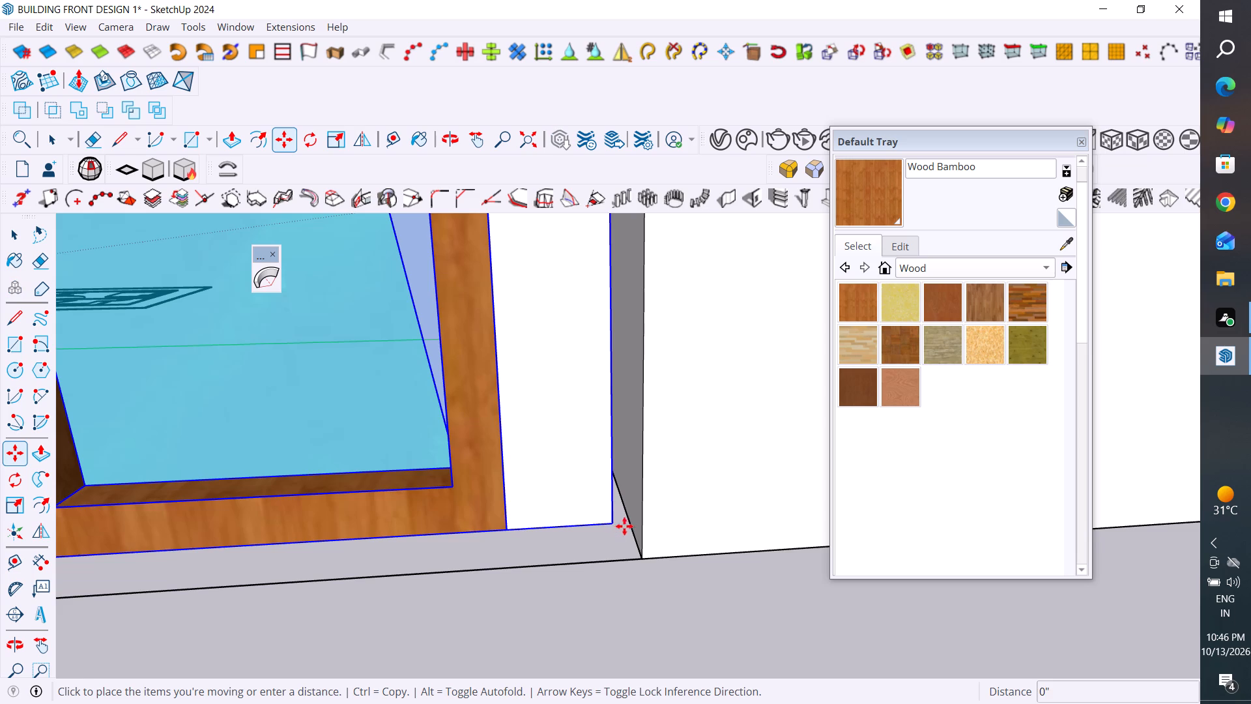
click(630, 526)
scroll(596, 561, down, 17)
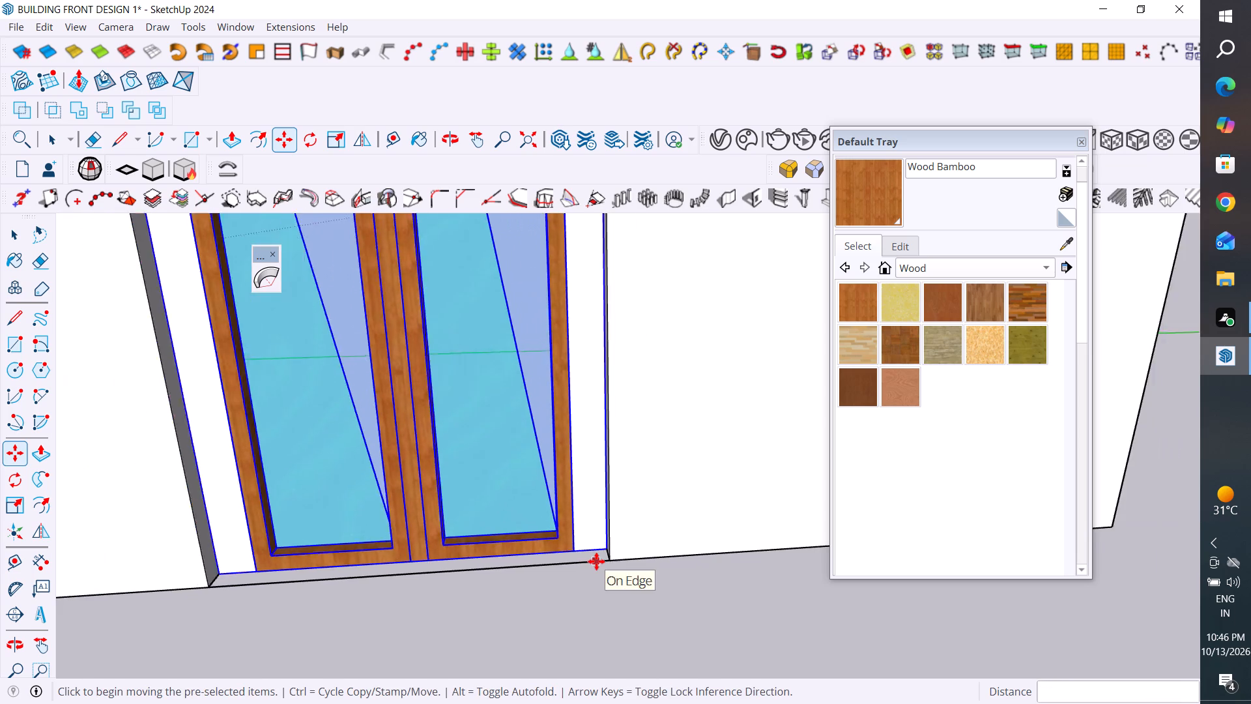
scroll(596, 561, down, 4)
middle_drag(588, 555, 582, 621)
scroll(448, 534, down, 11)
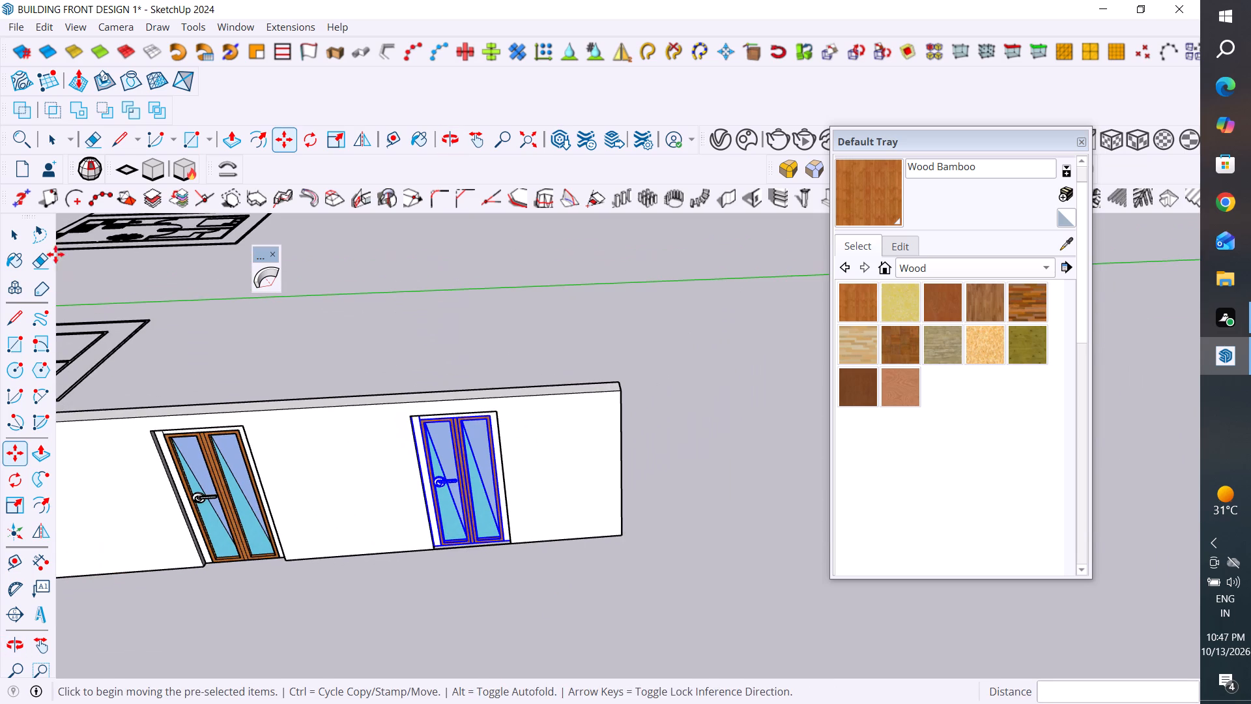
click(19, 241)
click(374, 301)
Copy the building's upper-storey front wall face about 1401" away, out past the wall slab with the two doors.
scroll(621, 396, down, 6)
middle_drag(581, 524, 537, 542)
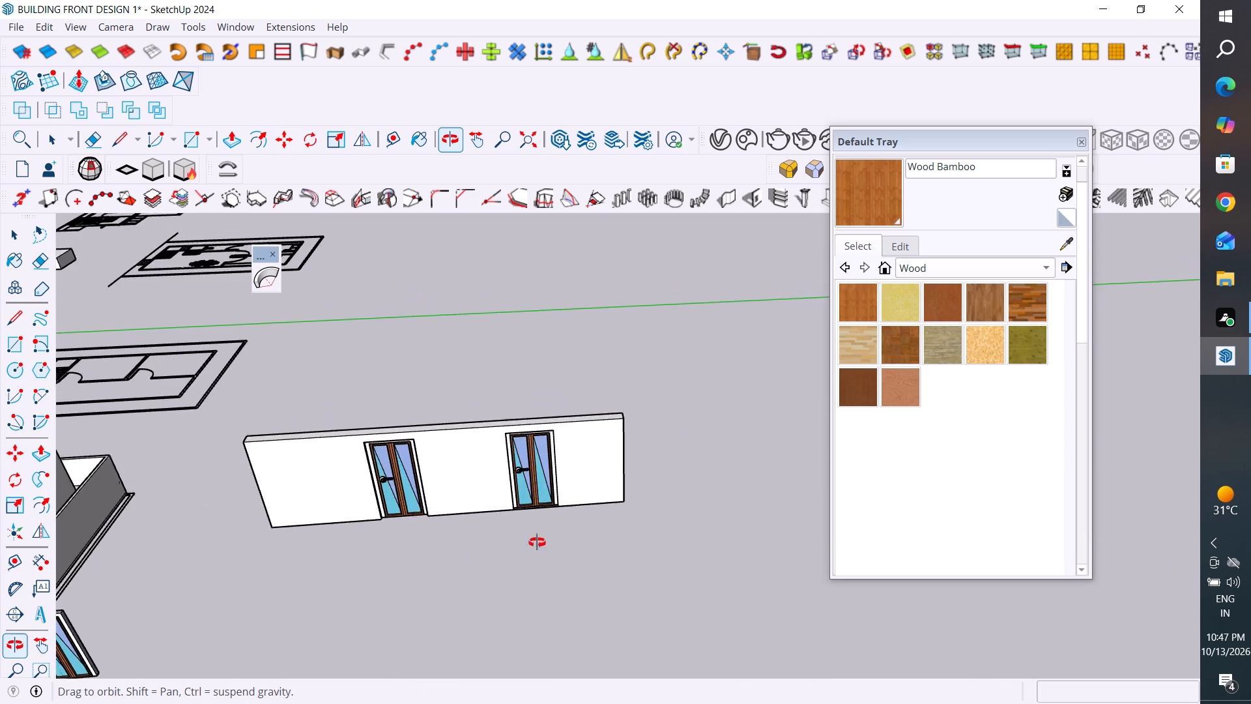
middle_drag(537, 542, 591, 523)
scroll(591, 523, up, 1)
scroll(590, 523, down, 10)
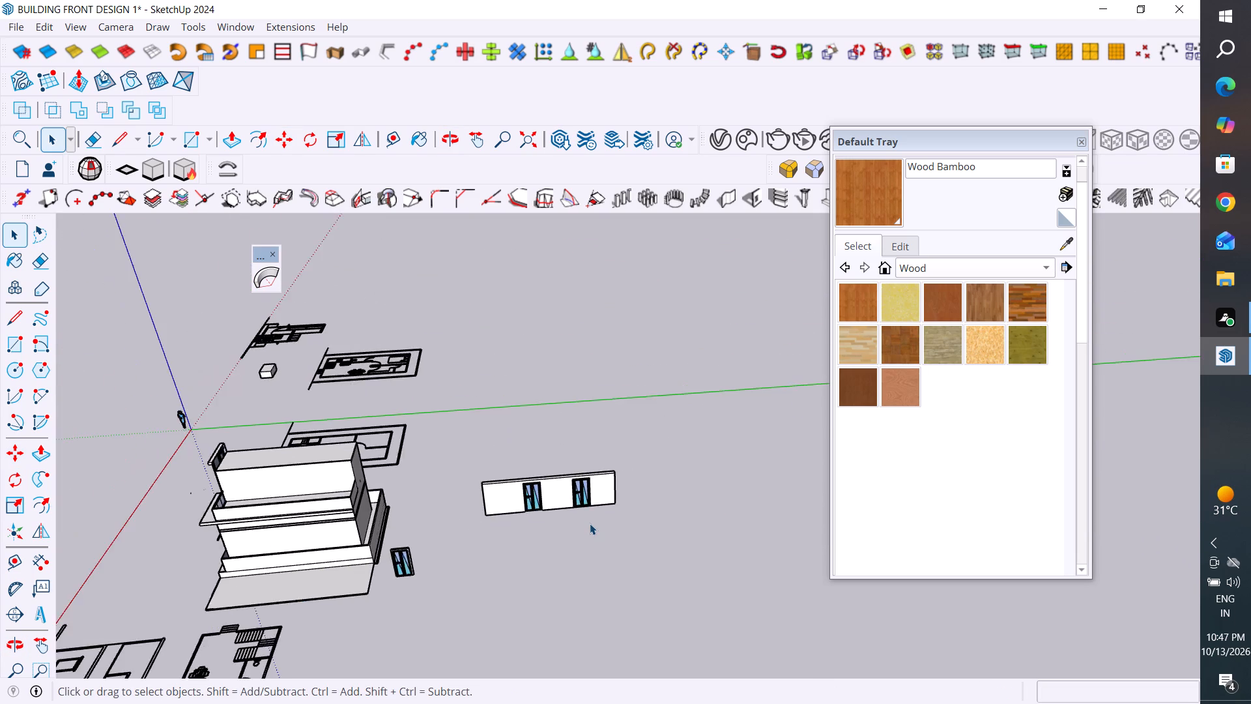
scroll(590, 523, down, 6)
middle_drag(414, 468, 427, 506)
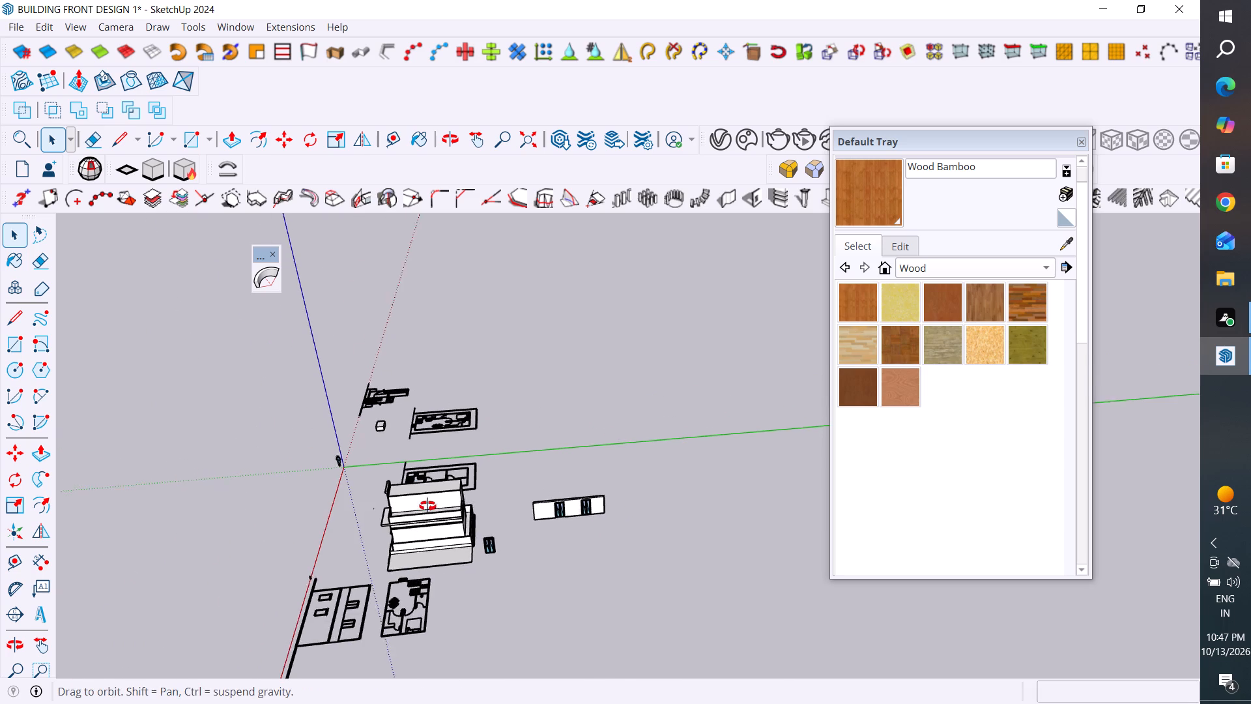
middle_drag(427, 506, 434, 578)
scroll(446, 499, up, 3)
scroll(446, 499, down, 7)
middle_drag(495, 563, 515, 403)
scroll(444, 524, up, 3)
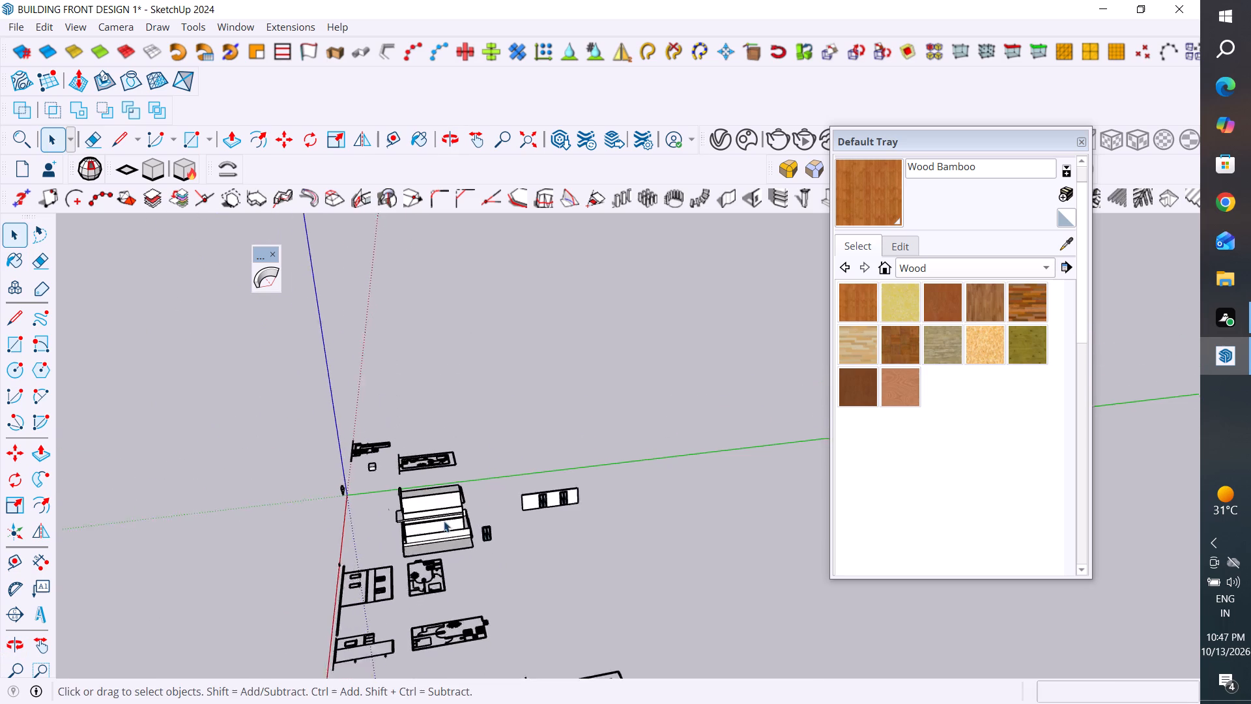
scroll(444, 521, up, 2)
click(442, 494)
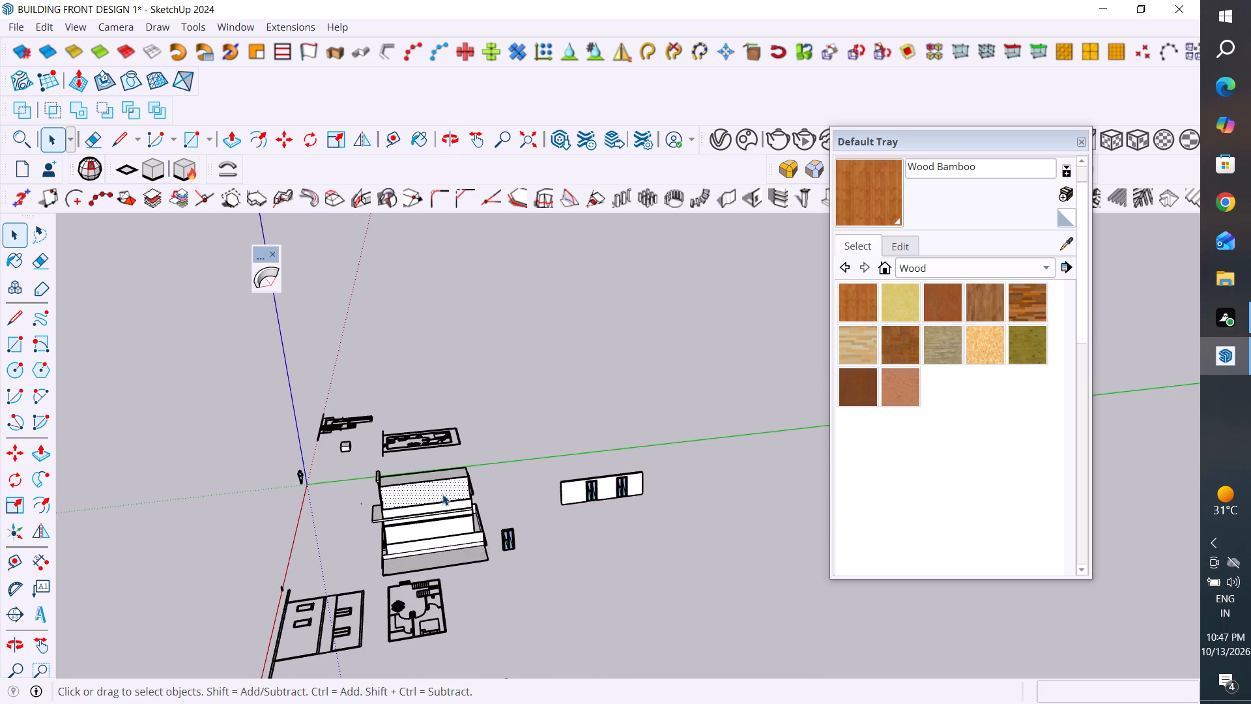
key(m)
scroll(382, 518, up, 11)
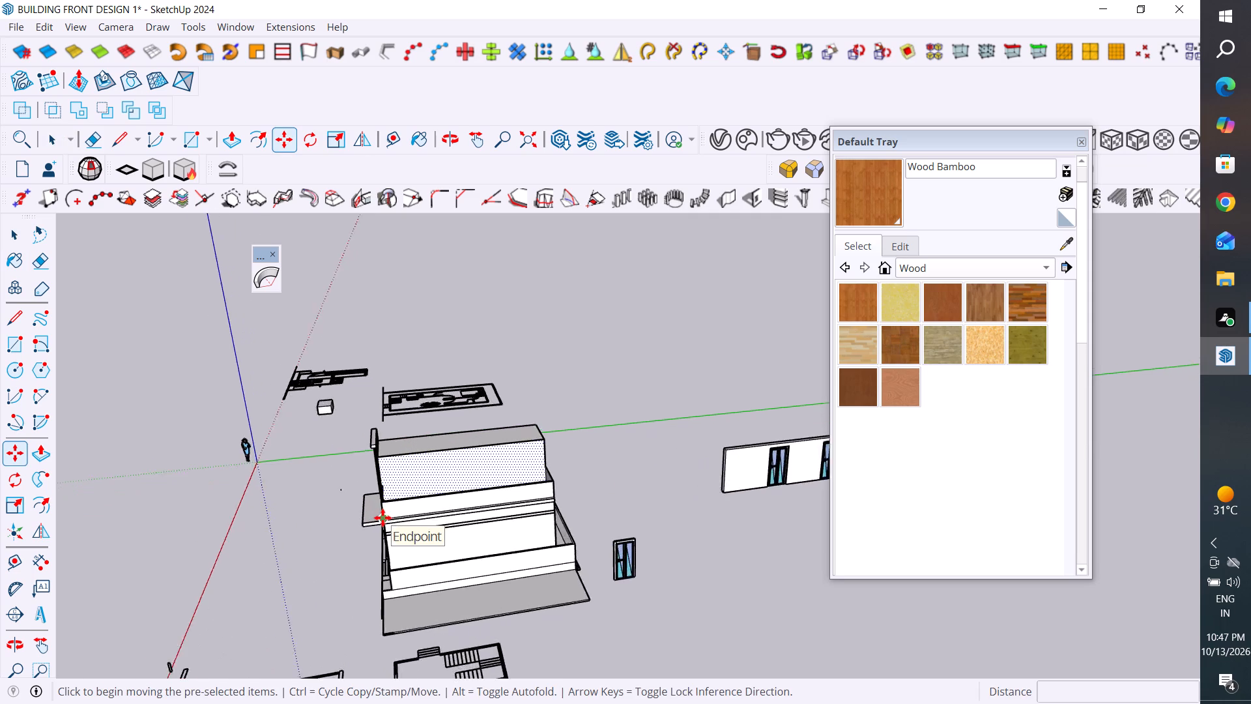
scroll(382, 518, up, 10)
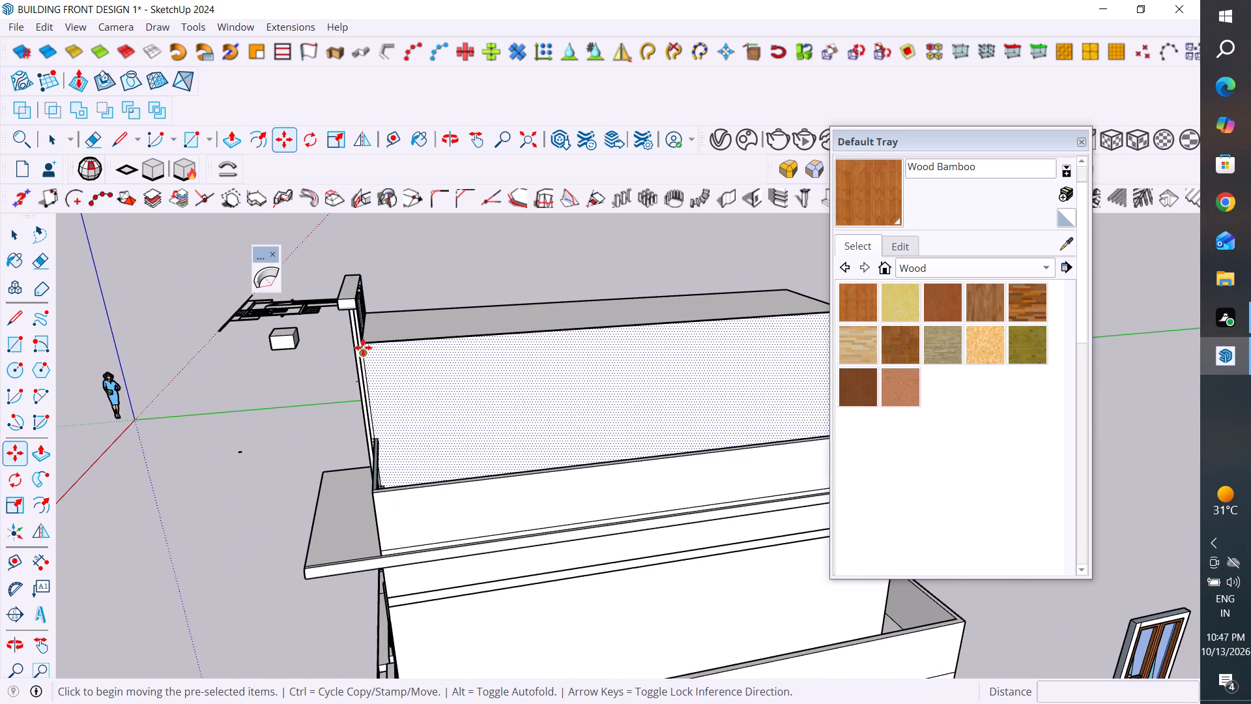
scroll(365, 338, up, 7)
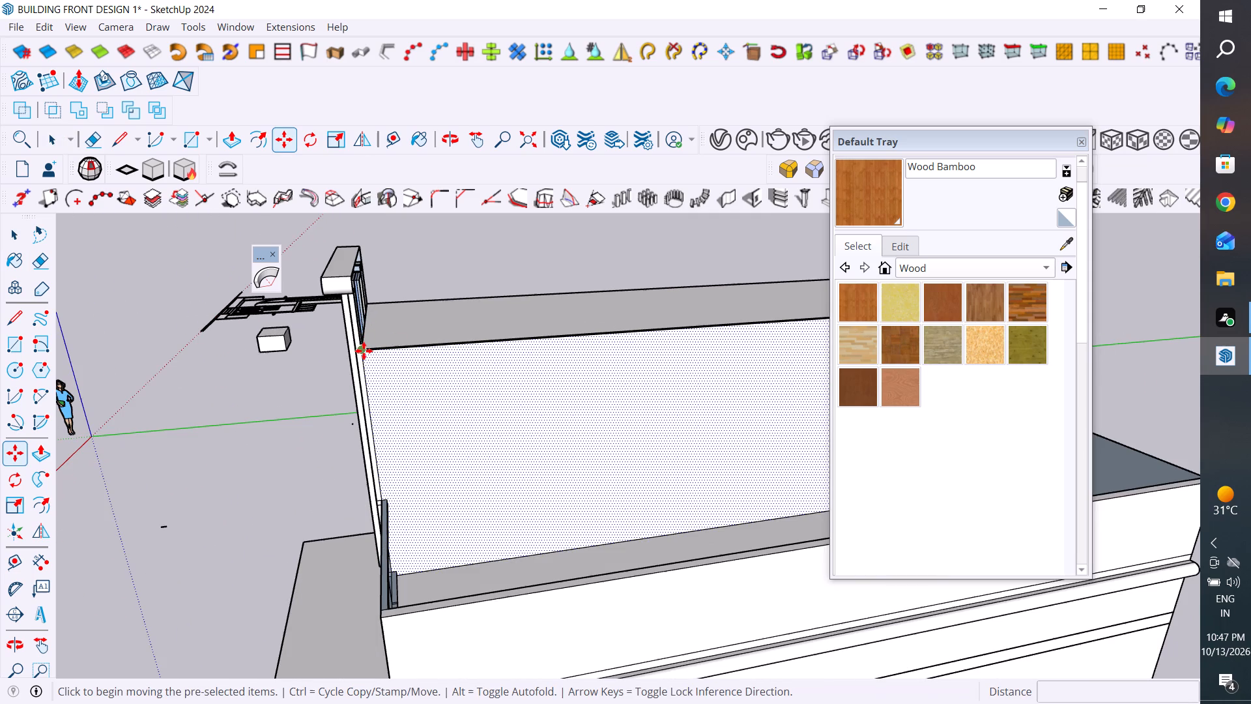
click(364, 351)
scroll(364, 351, down, 12)
scroll(281, 435, down, 6)
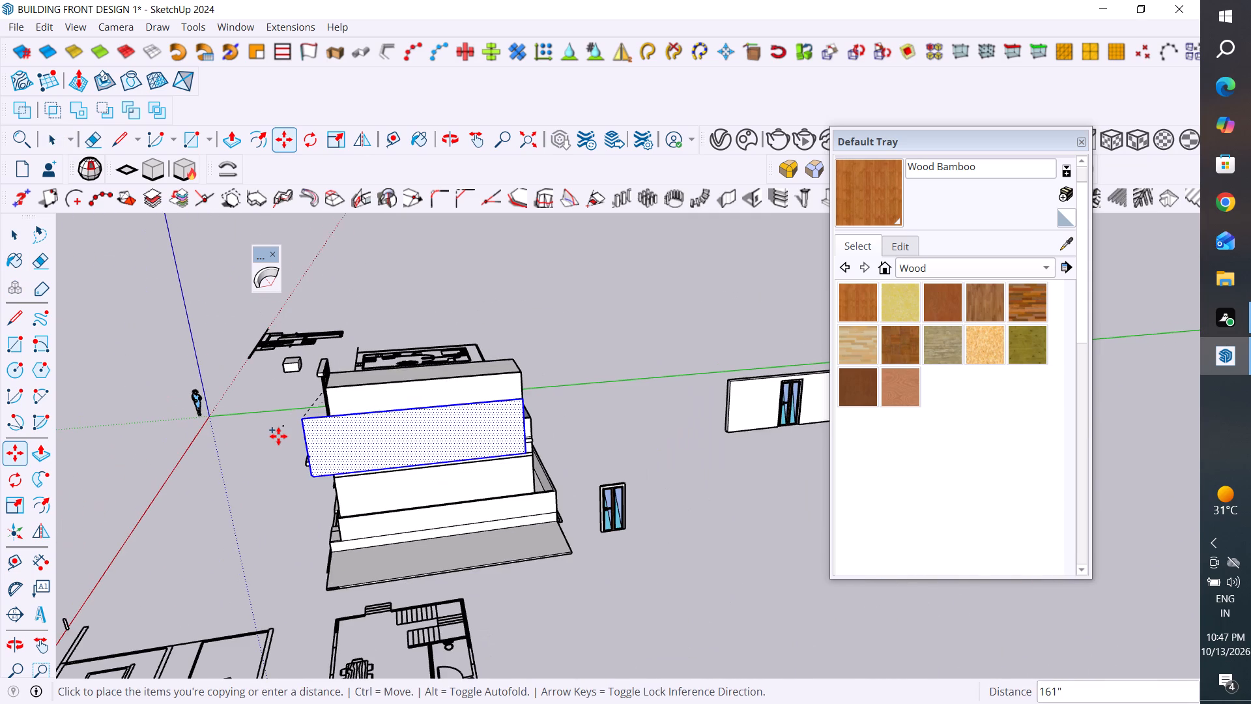
scroll(252, 469, down, 7)
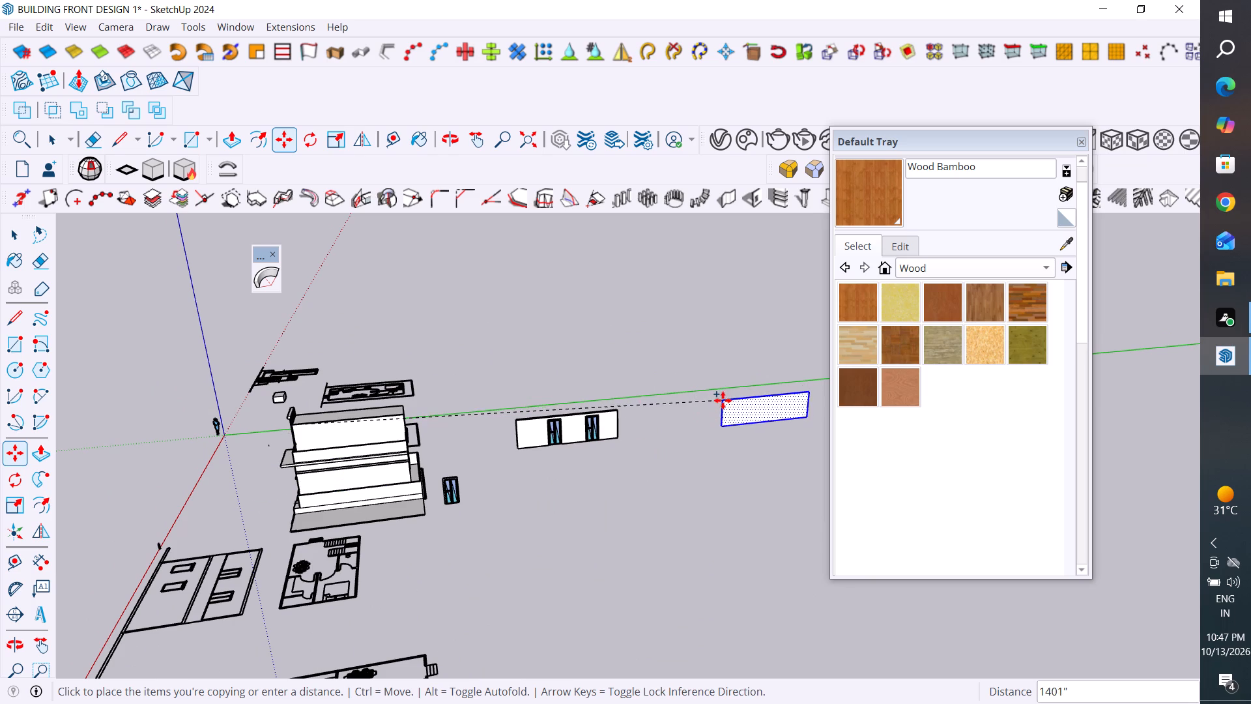
click(723, 400)
click(18, 229)
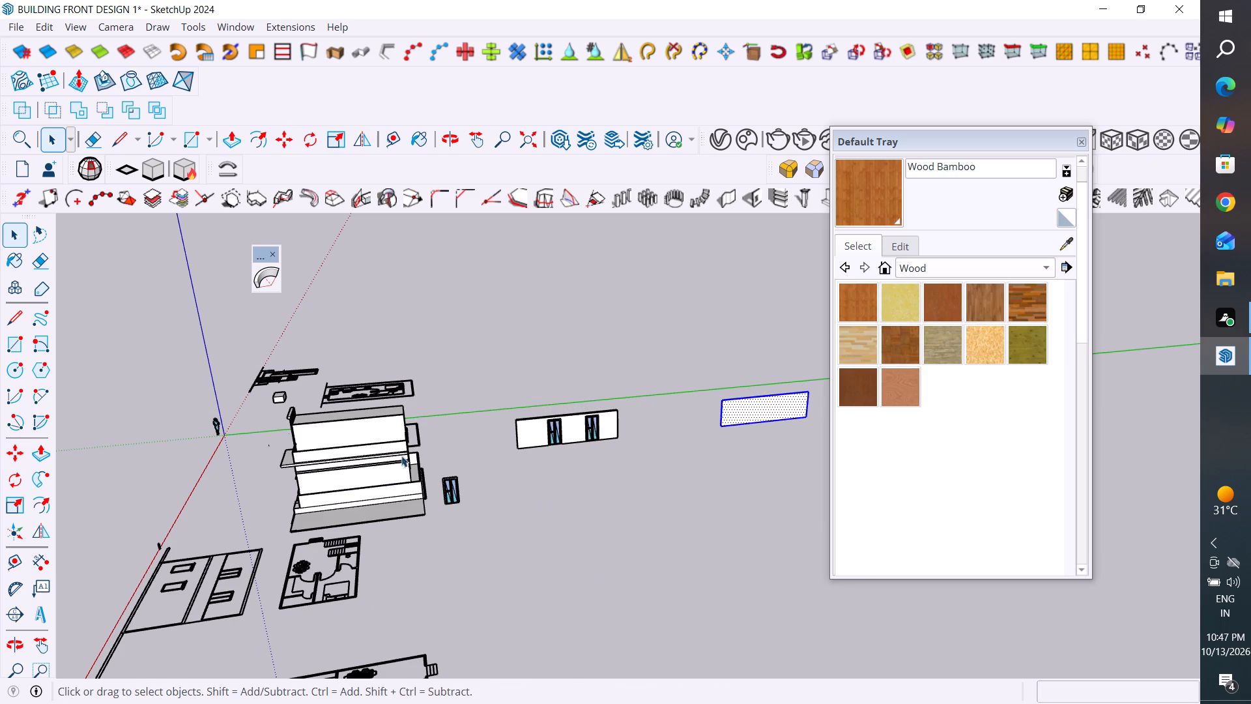
Delete the original upper-storey front wall face from the building.
click(375, 428)
key(Delete)
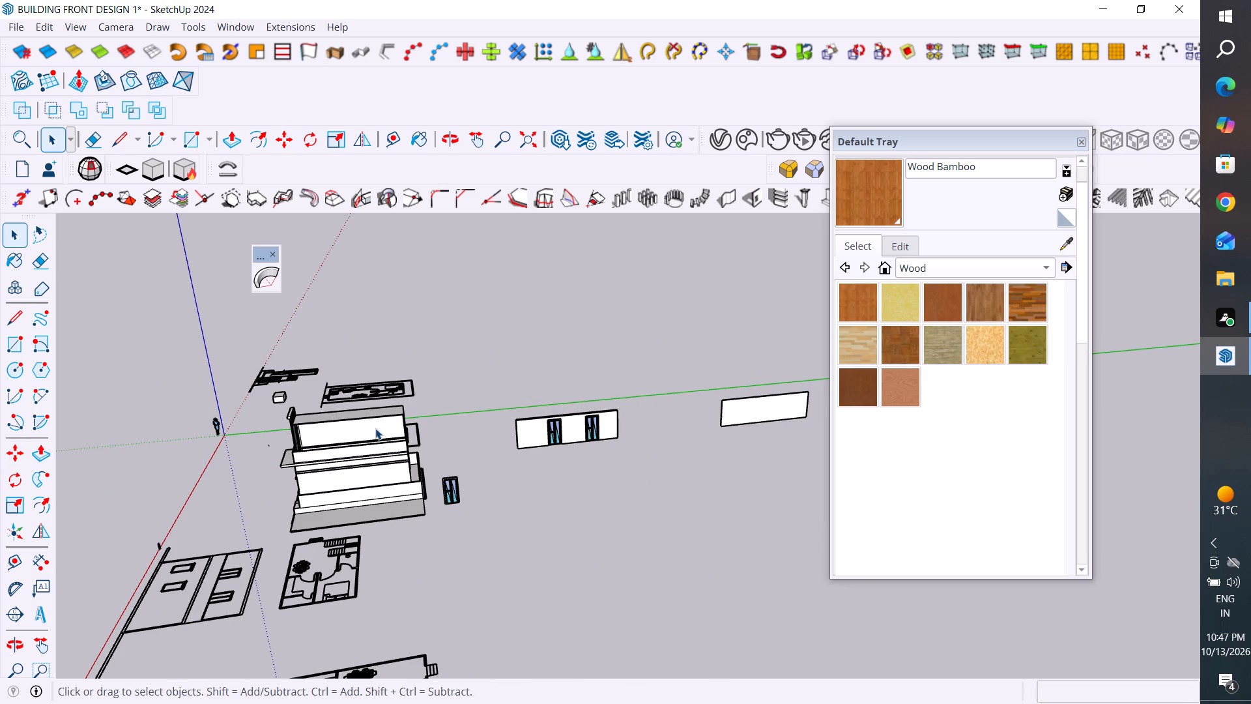
scroll(375, 428, up, 5)
scroll(547, 390, down, 3)
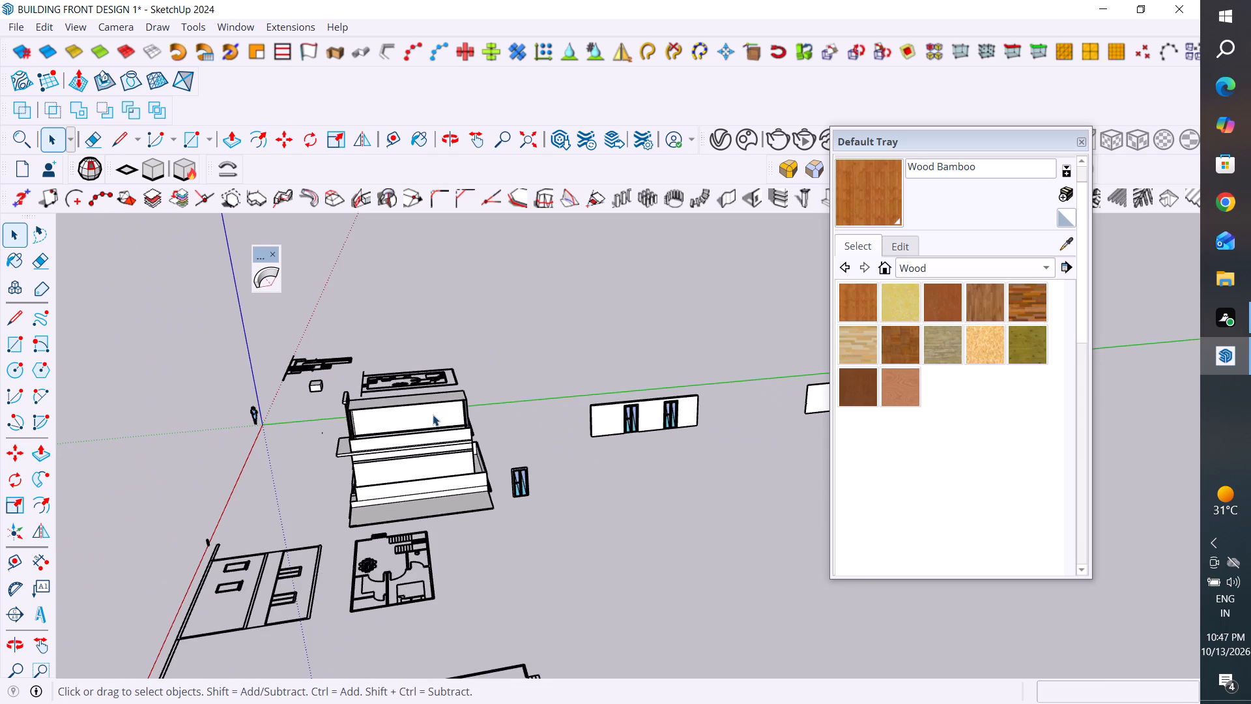
Group the freestanding wall slab together with its two glazed doors.
drag(736, 370, 558, 456)
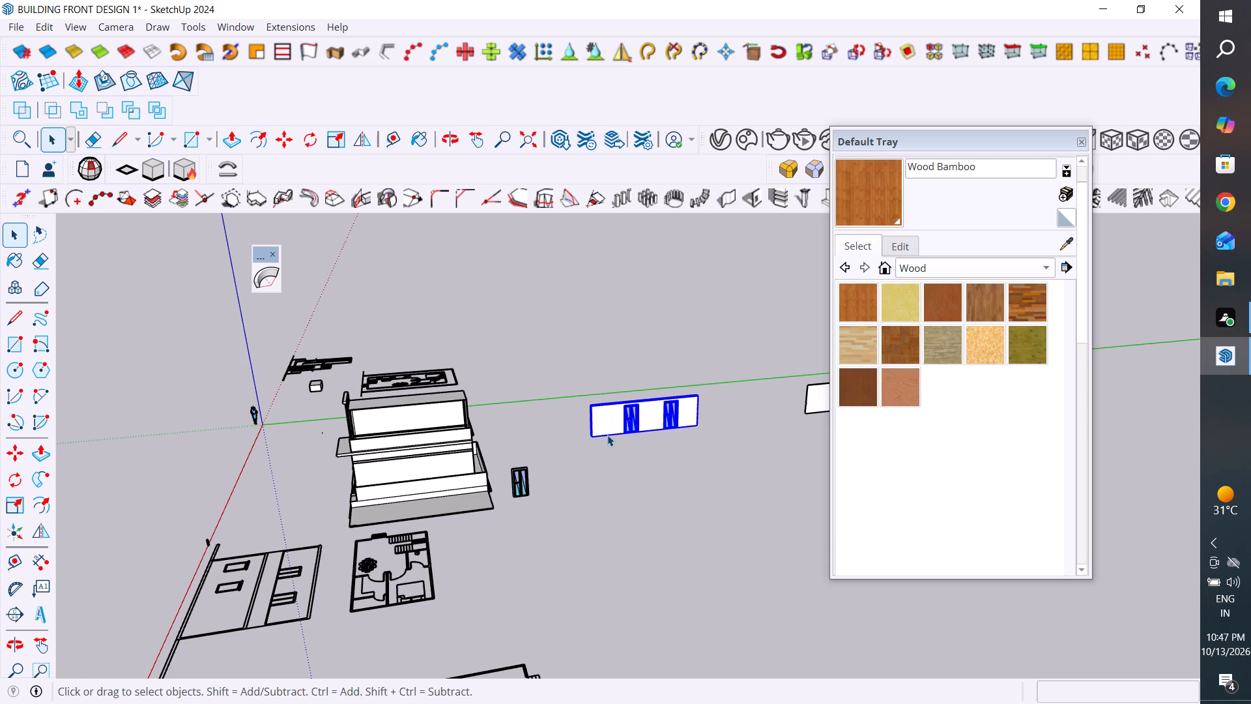
right_click(607, 434)
click(670, 198)
middle_drag(693, 438, 538, 499)
scroll(642, 421, up, 5)
middle_drag(724, 439, 689, 450)
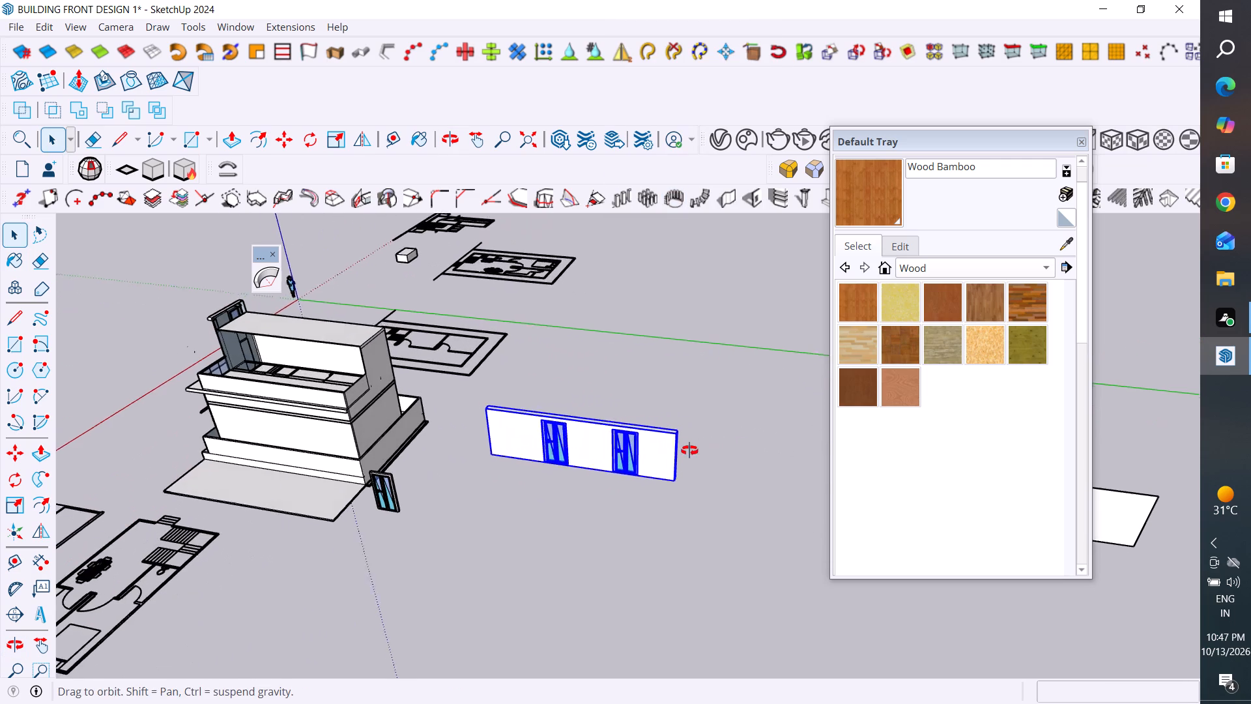
Move the grouped two-door wall slab about 699" into the upper storey's open front, snapping its top end corner under the roof slab's corner.
middle_drag(689, 450, 674, 465)
key(m)
scroll(660, 463, up, 5)
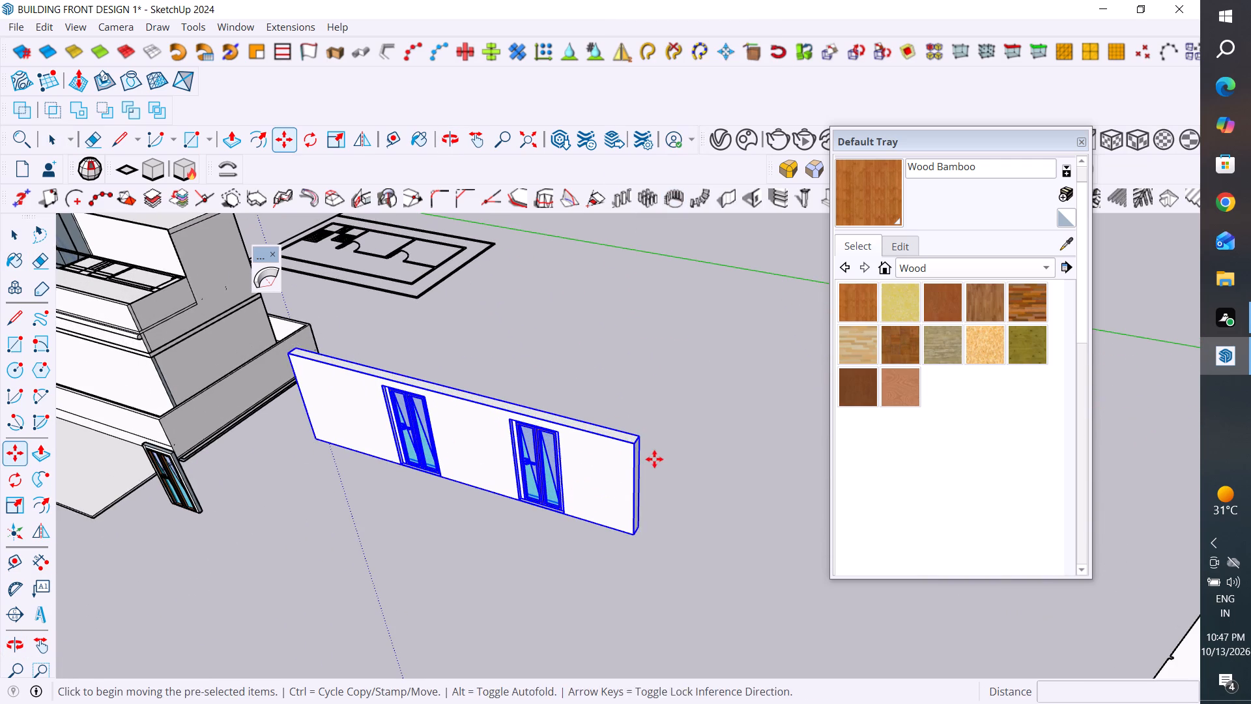
click(631, 441)
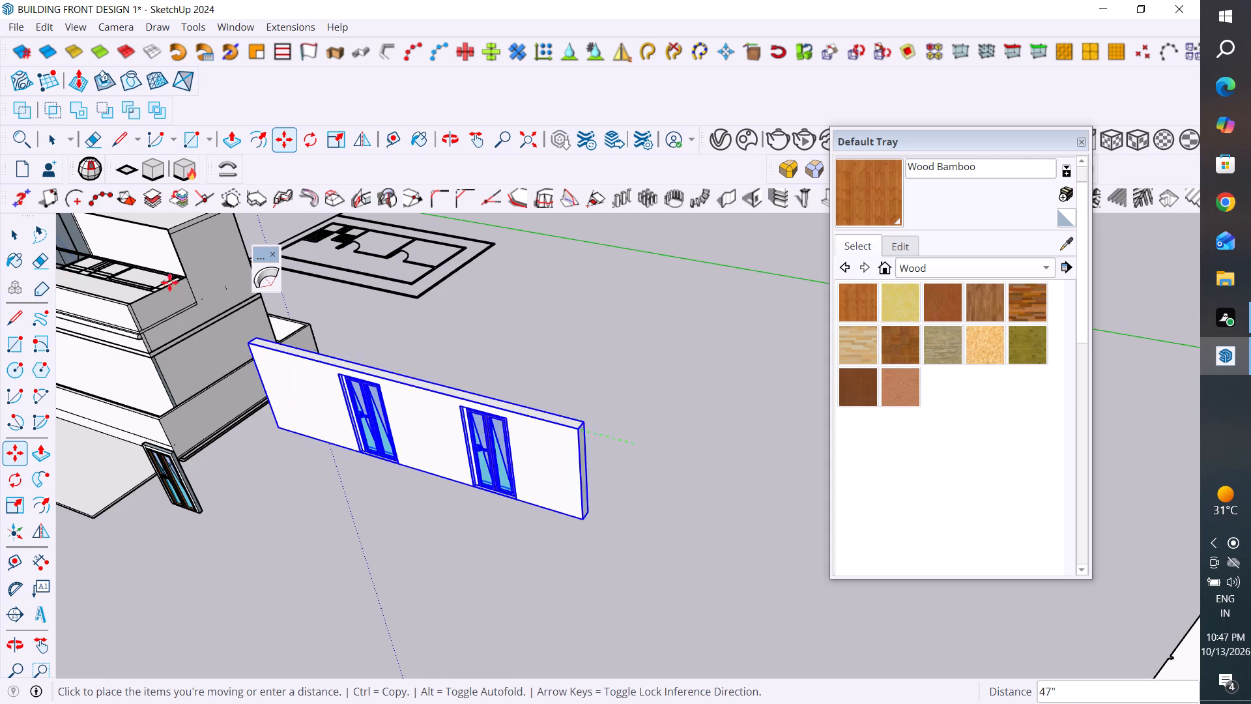
scroll(175, 244, up, 3)
middle_drag(173, 250, 351, 370)
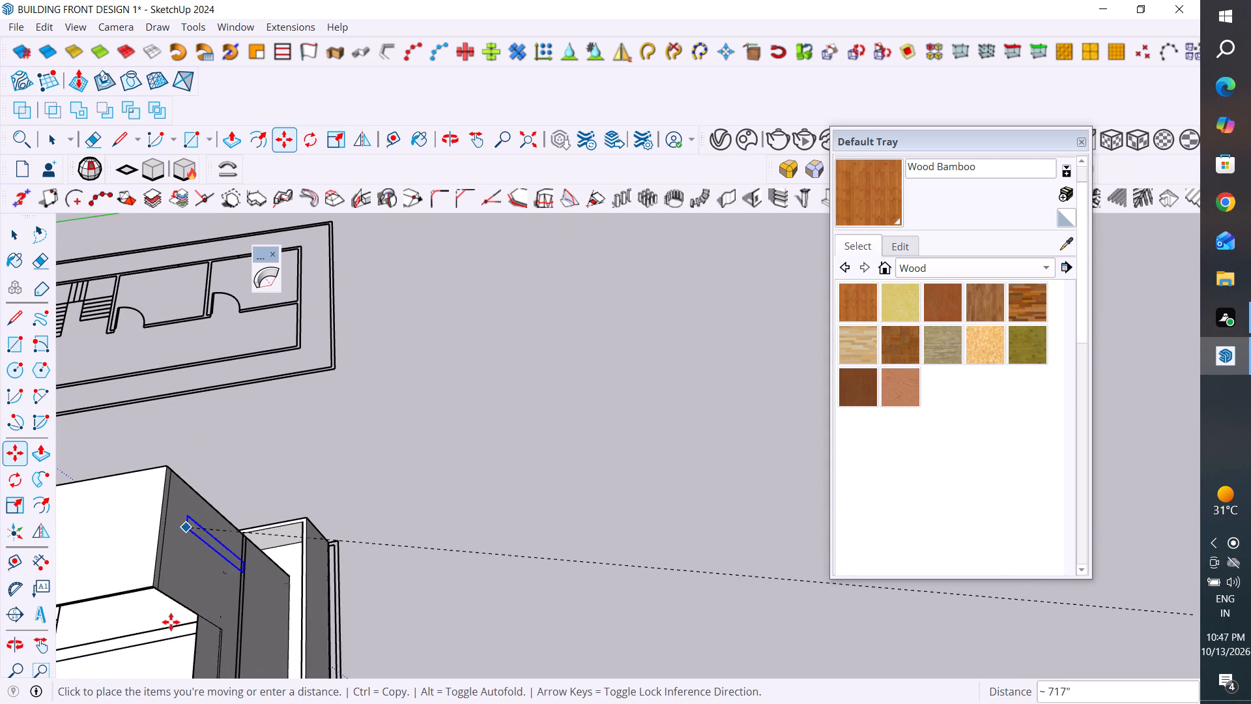
click(152, 587)
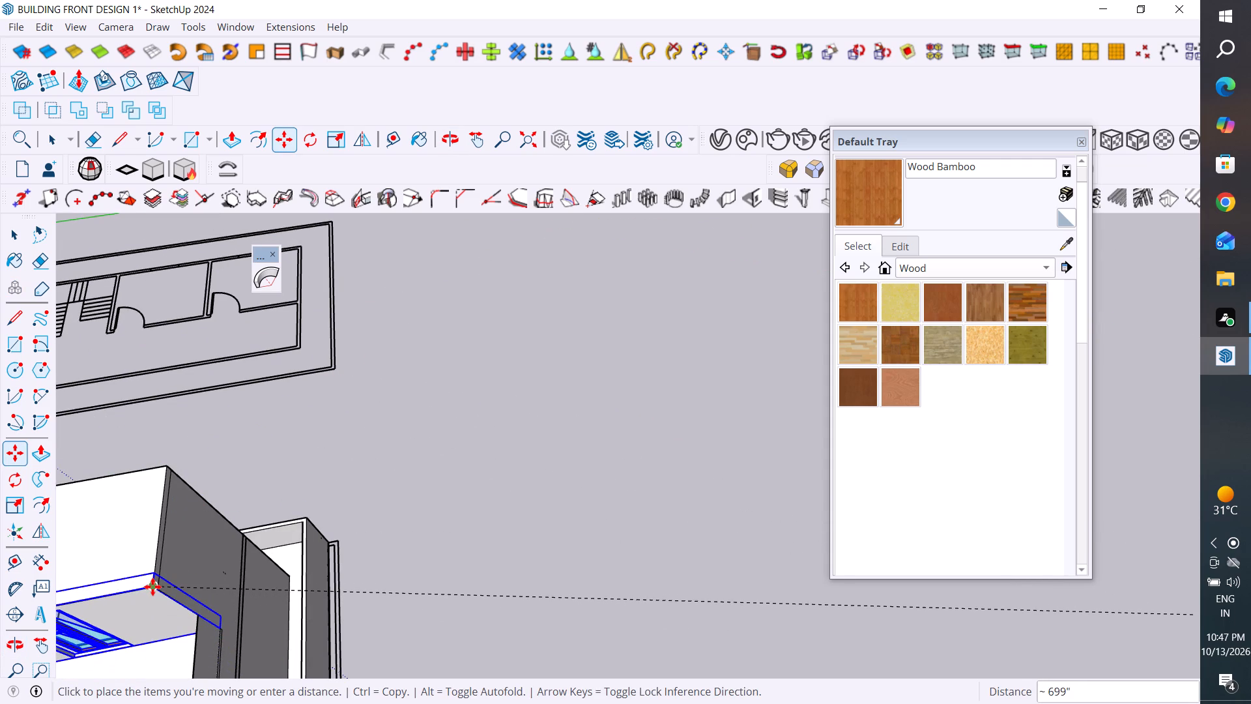
scroll(480, 462, down, 6)
click(18, 230)
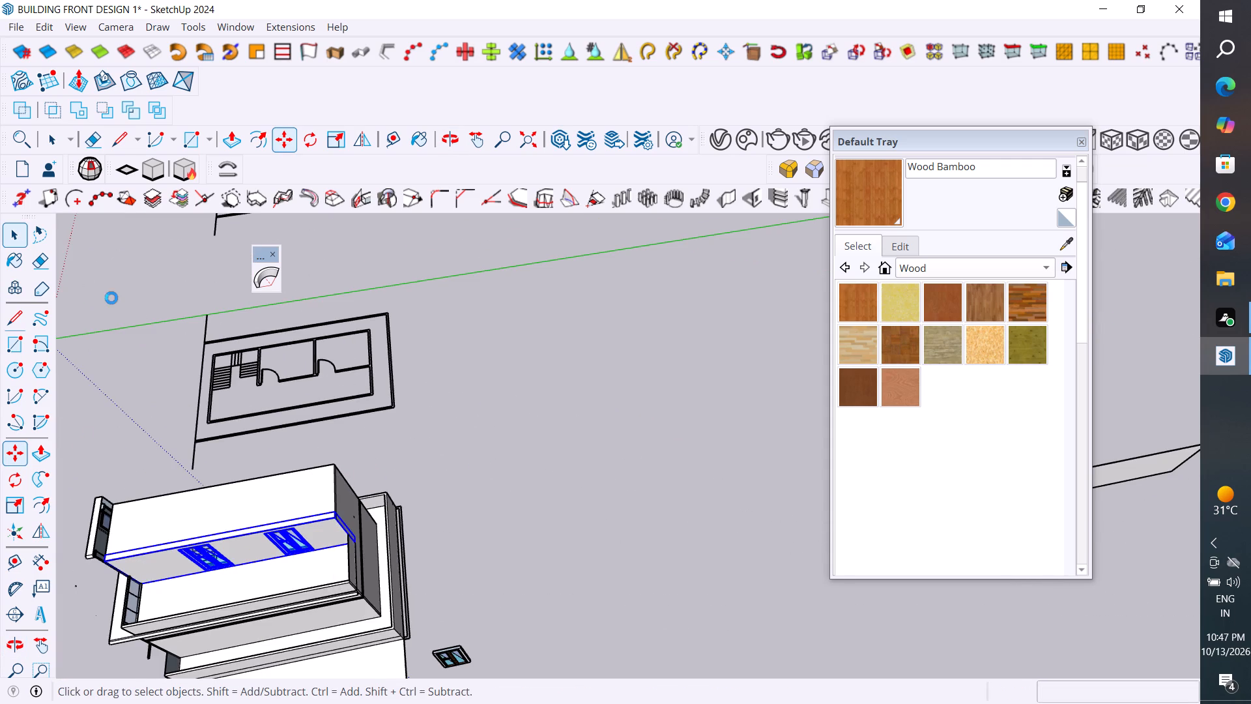
click(111, 298)
Examine how the two-door wall fits the upper-storey front, along its roof edge and side ends.
scroll(487, 445, down, 5)
middle_drag(428, 539, 501, 321)
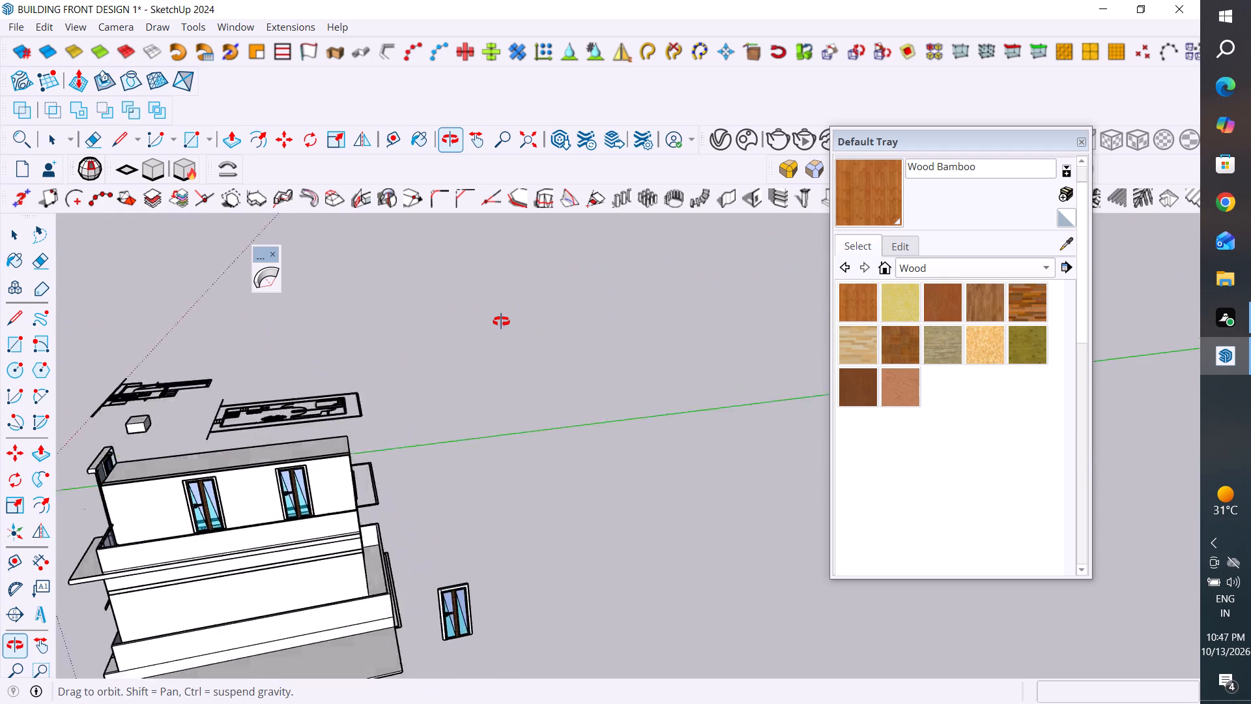
middle_drag(501, 321, 522, 297)
scroll(100, 525, up, 5)
scroll(81, 463, up, 2)
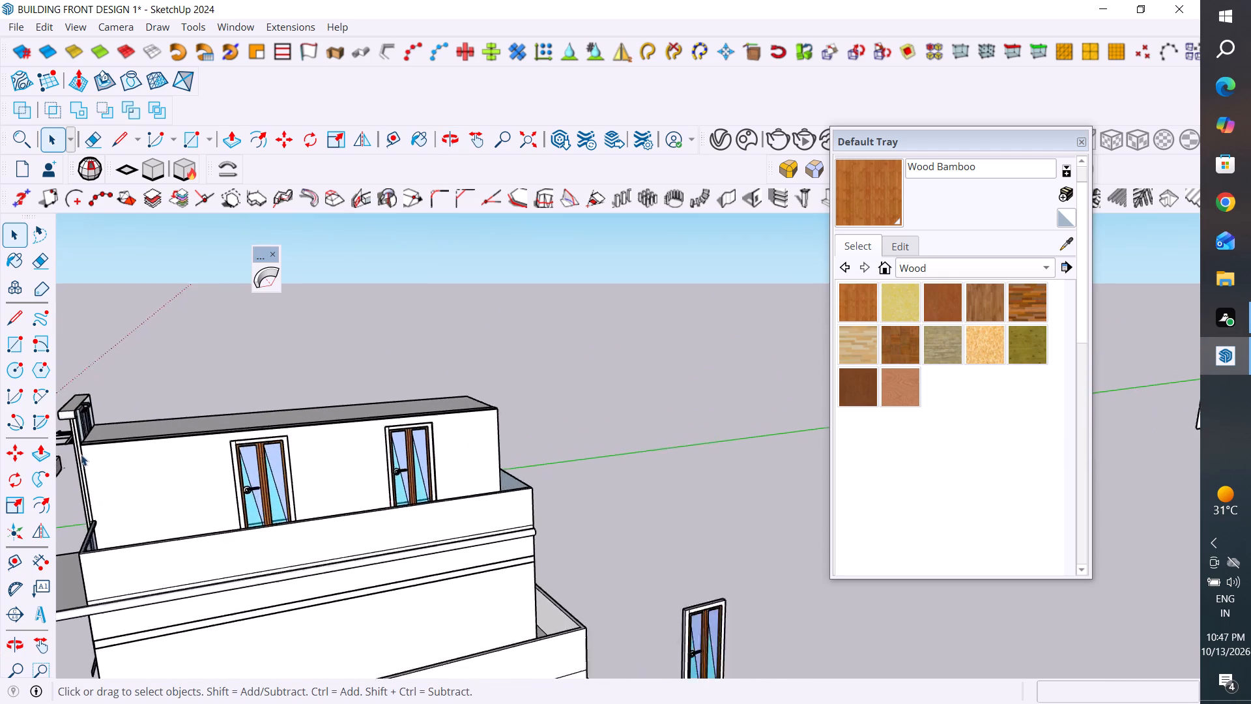
scroll(81, 454, up, 14)
middle_drag(81, 454, 41, 511)
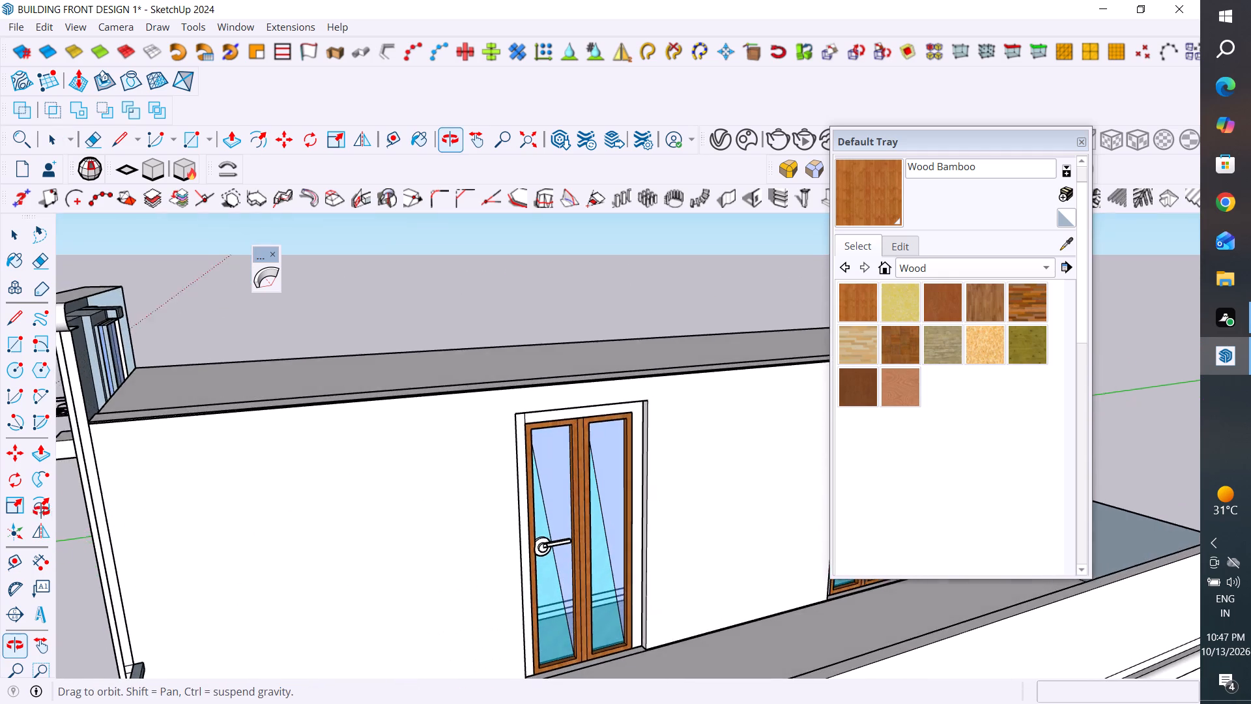
middle_drag(41, 511, 73, 675)
scroll(185, 473, down, 3)
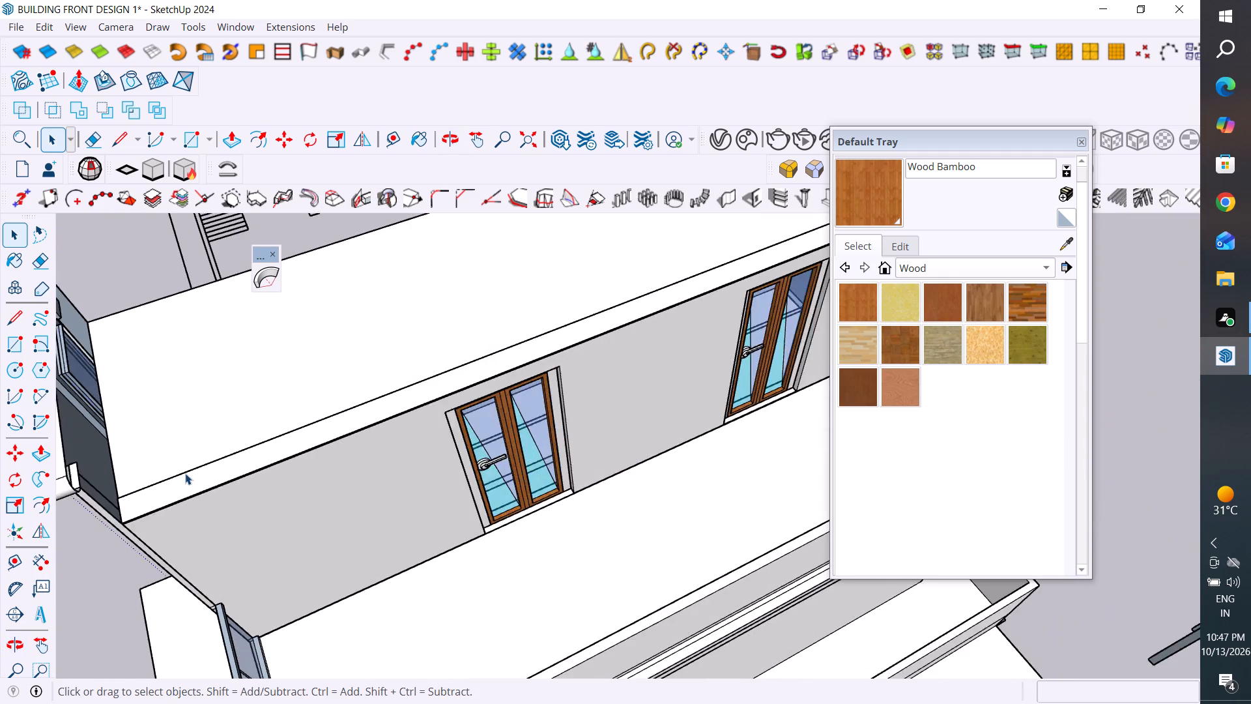
scroll(185, 473, down, 7)
scroll(464, 432, down, 6)
middle_drag(416, 452, 380, 259)
scroll(343, 518, down, 6)
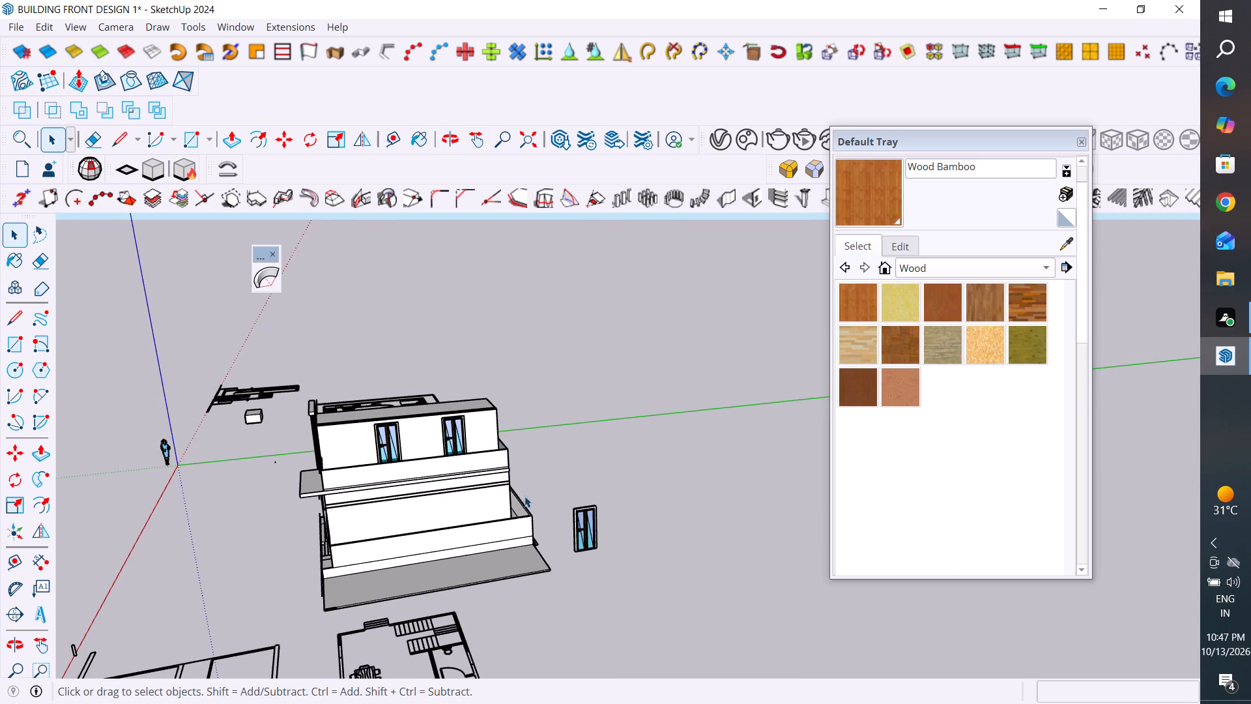
Examine the layout of the separate floor plans, closing in on the dining-table plan's long side wall.
scroll(525, 496, down, 2)
middle_drag(603, 469, 411, 550)
scroll(404, 561, up, 5)
scroll(404, 561, down, 12)
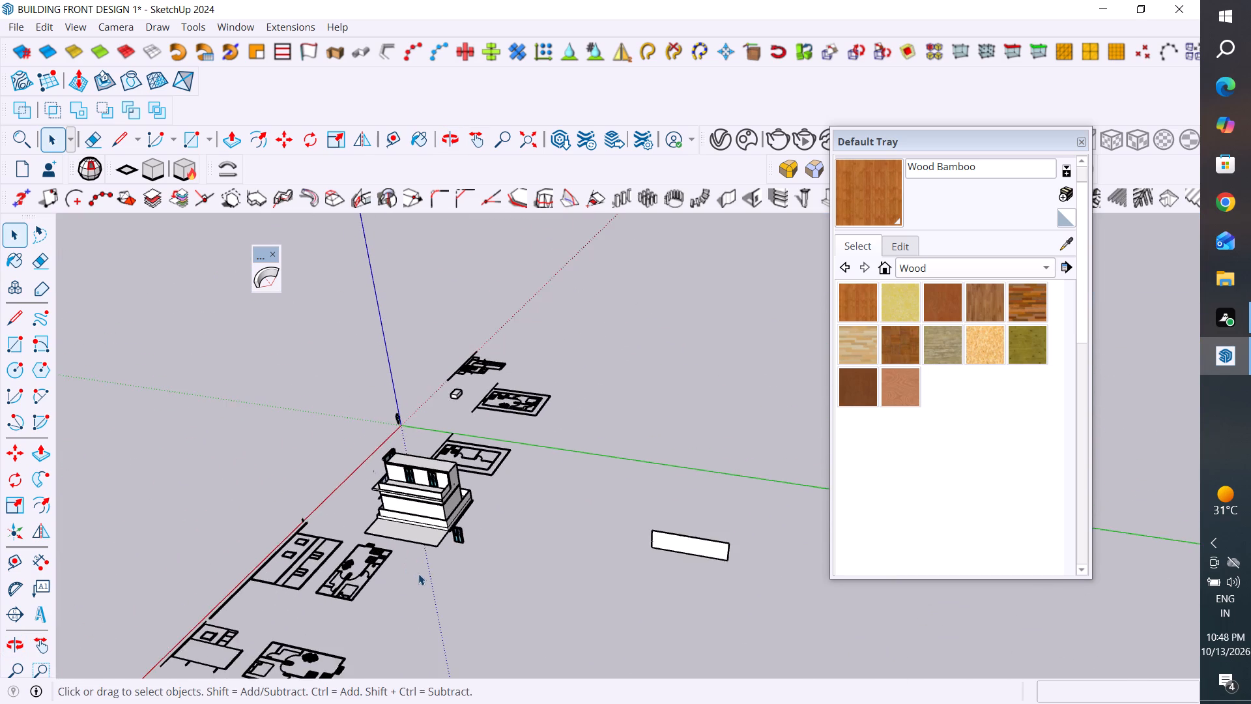
scroll(424, 570, down, 5)
middle_drag(534, 542, 534, 628)
scroll(408, 470, down, 4)
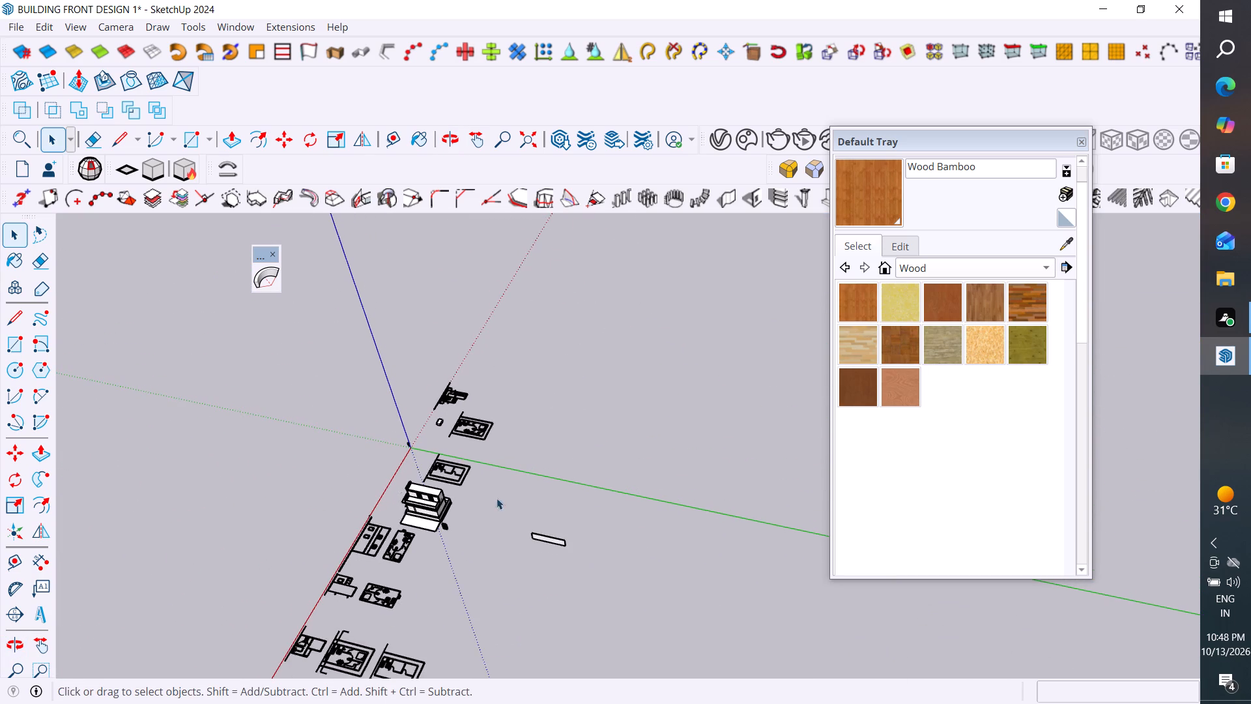
middle_drag(558, 478, 554, 585)
scroll(554, 526, up, 5)
scroll(447, 343, up, 5)
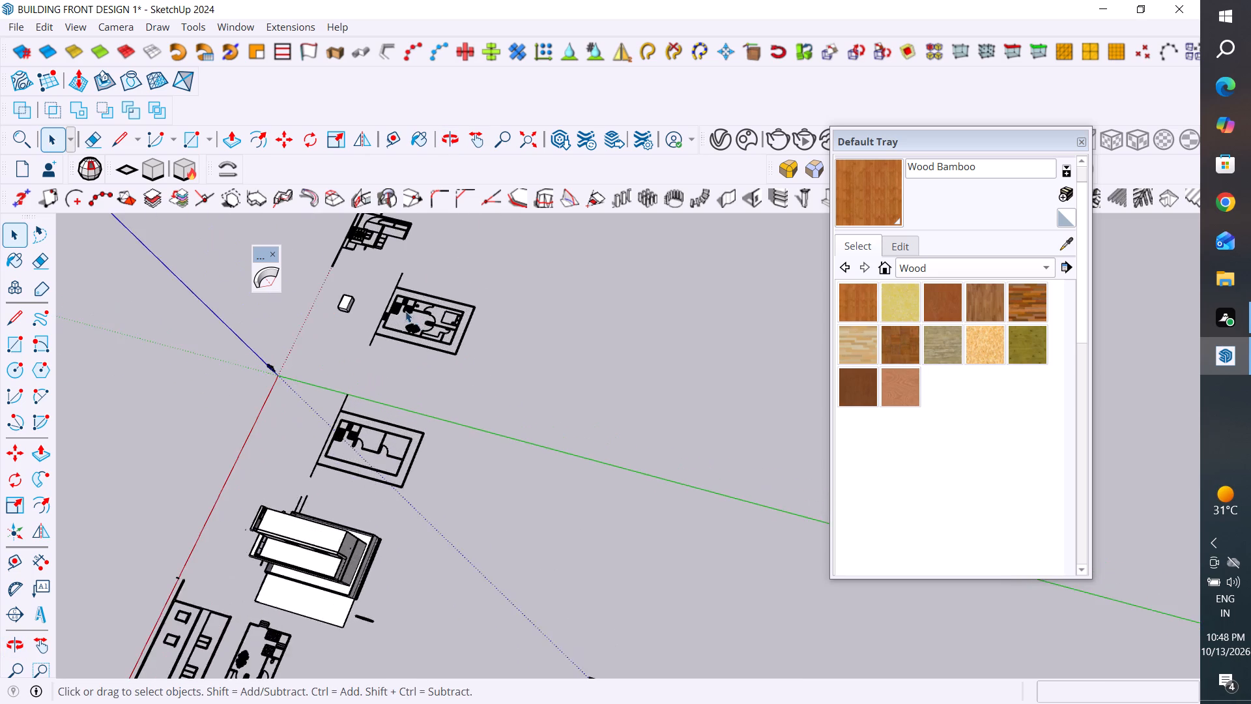
scroll(376, 301, up, 5)
scroll(405, 359, up, 4)
scroll(472, 364, up, 1)
middle_drag(476, 371, 489, 463)
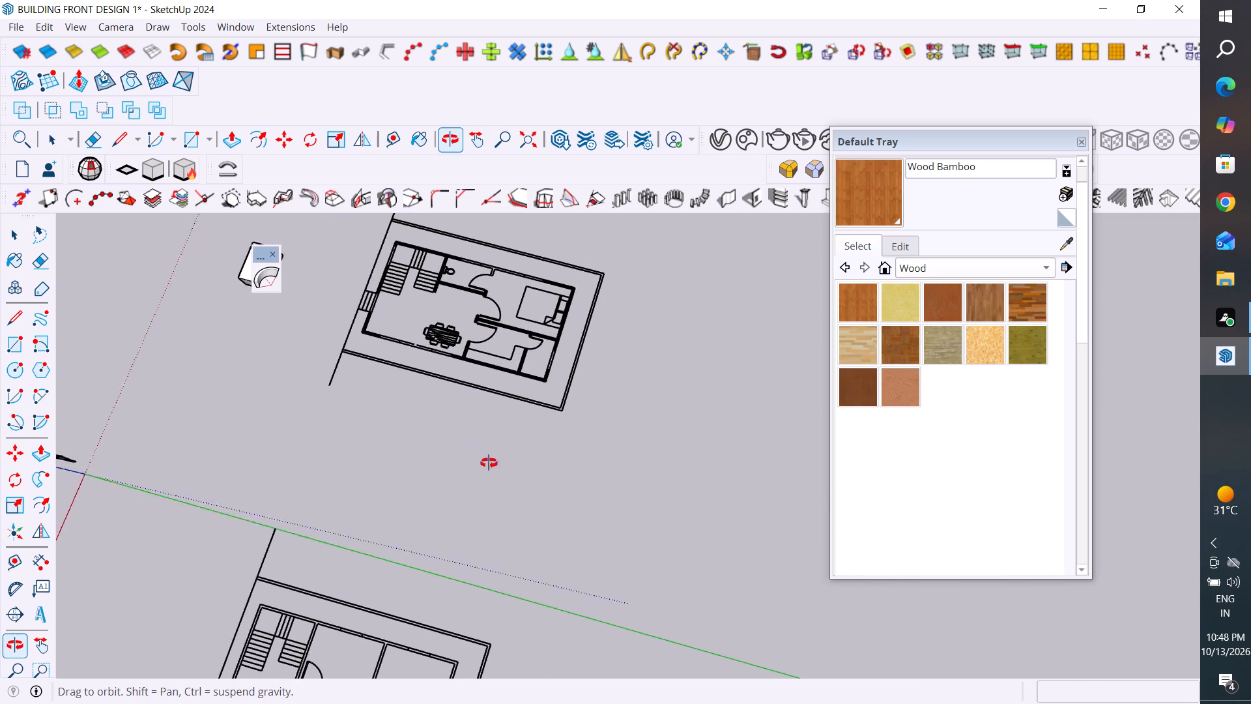
middle_drag(489, 463, 500, 514)
scroll(350, 336, up, 2)
middle_drag(343, 322, 248, 264)
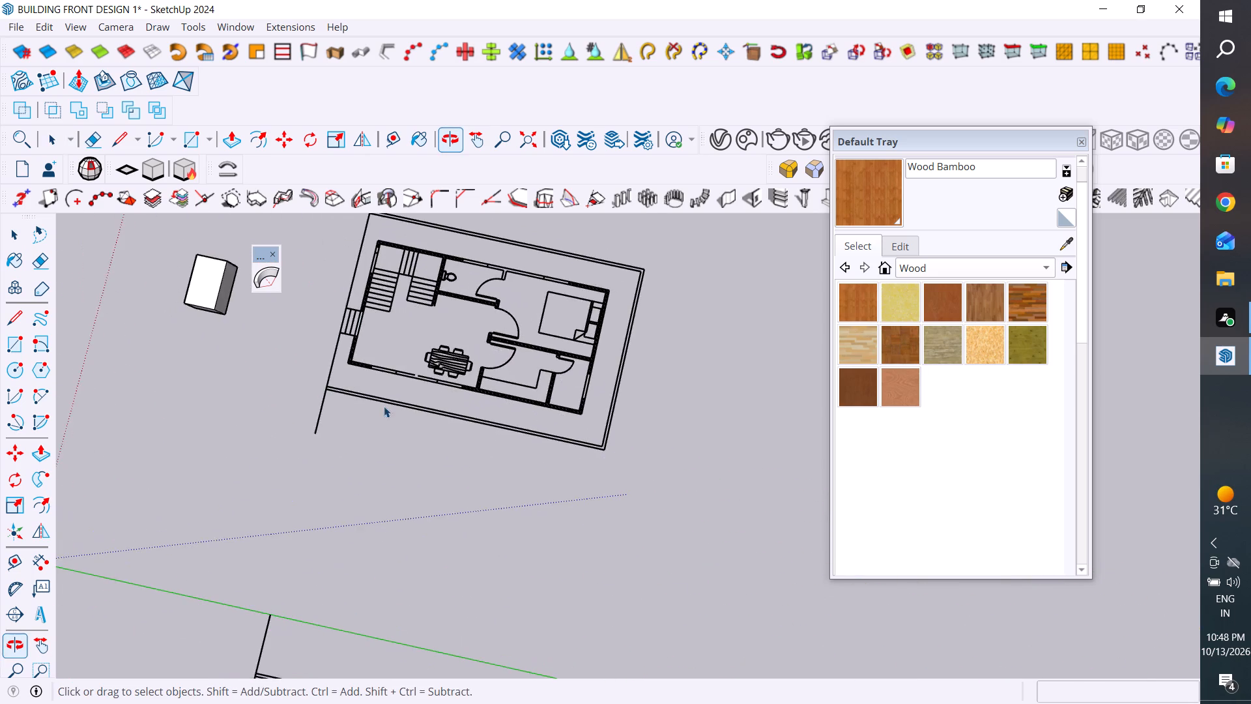
scroll(435, 321, up, 5)
middle_drag(422, 489, 552, 301)
middle_drag(410, 523, 461, 516)
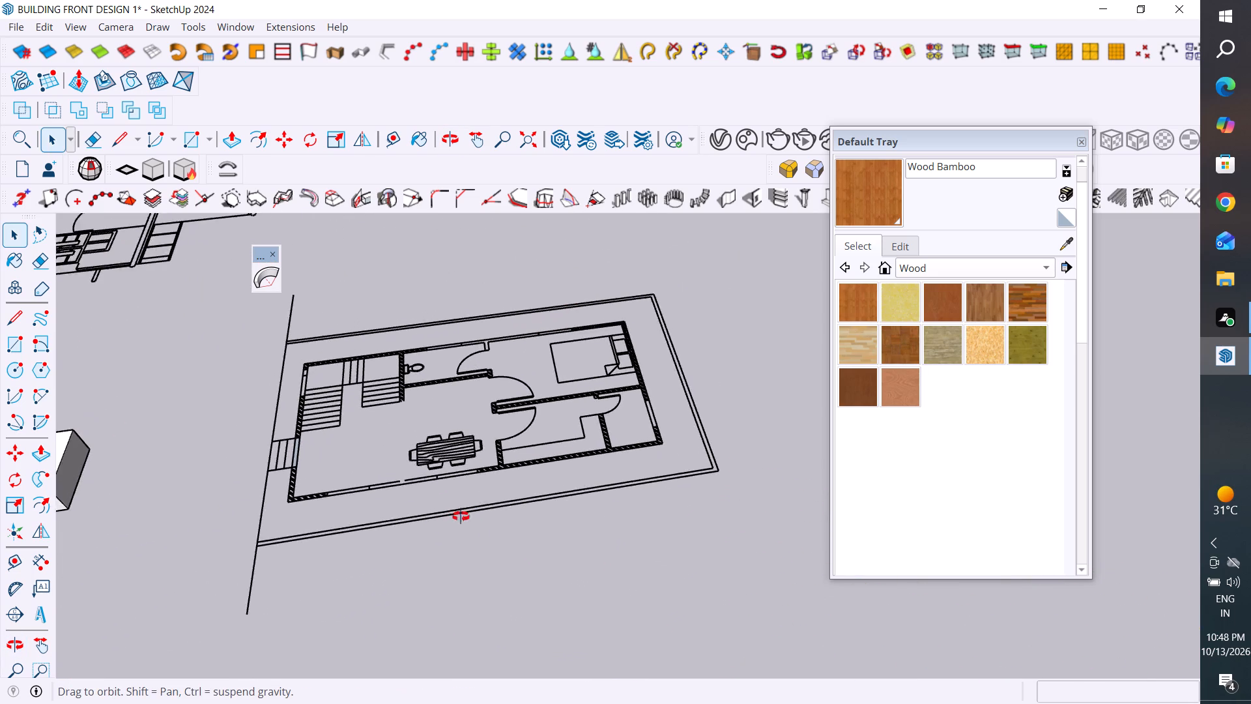
middle_drag(461, 516, 791, 499)
scroll(645, 405, down, 5)
scroll(601, 579, up, 2)
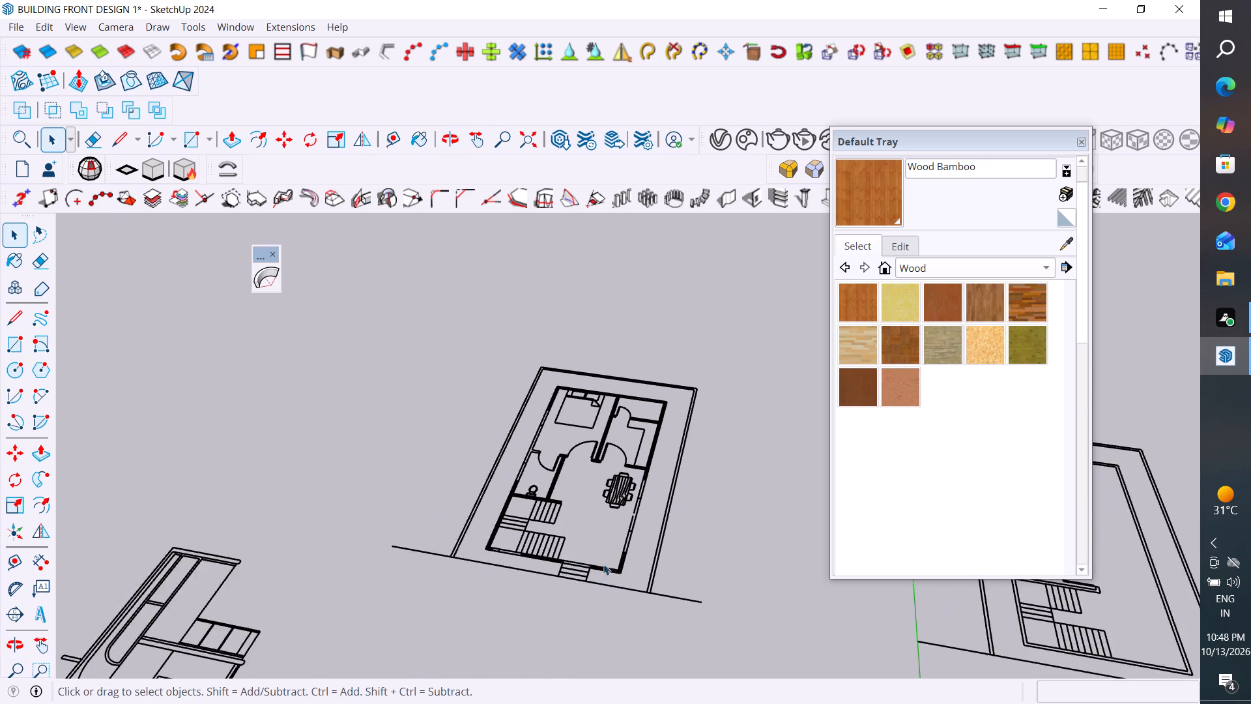
scroll(603, 564, up, 2)
scroll(662, 463, up, 4)
scroll(637, 516, up, 8)
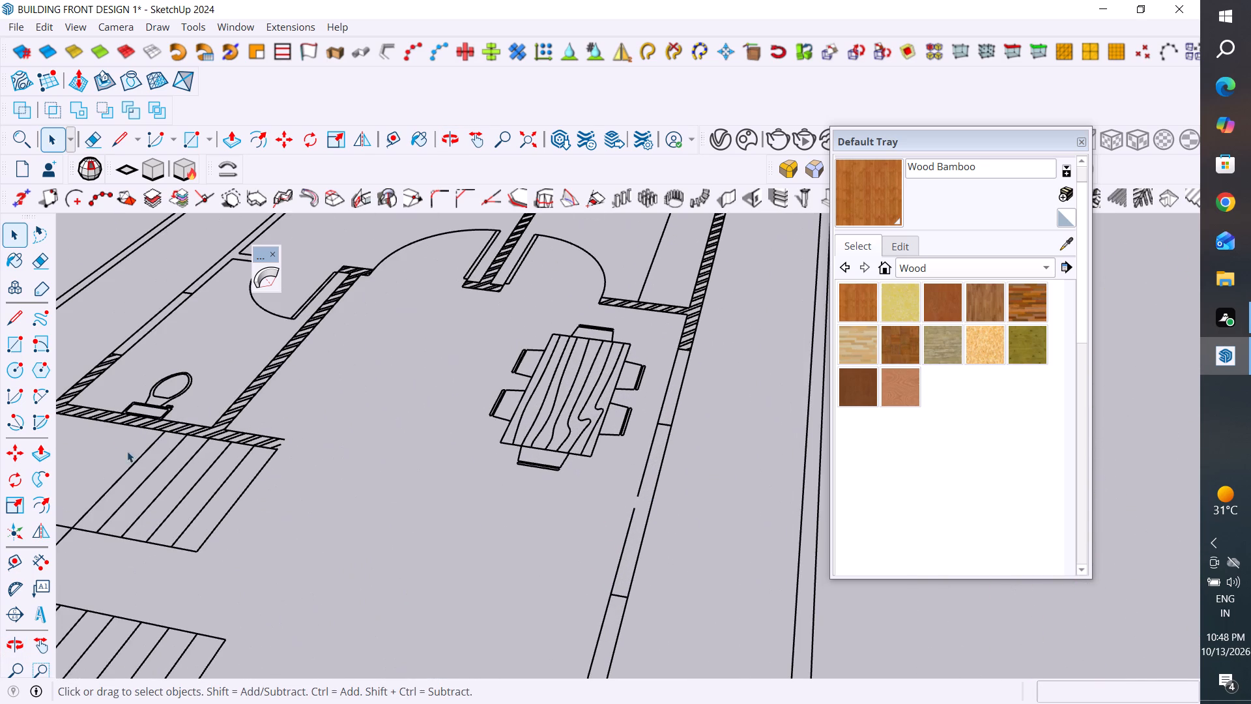
Draw a 4" line closing the gap in the side wall's inner line beside the dining table.
click(24, 306)
click(16, 325)
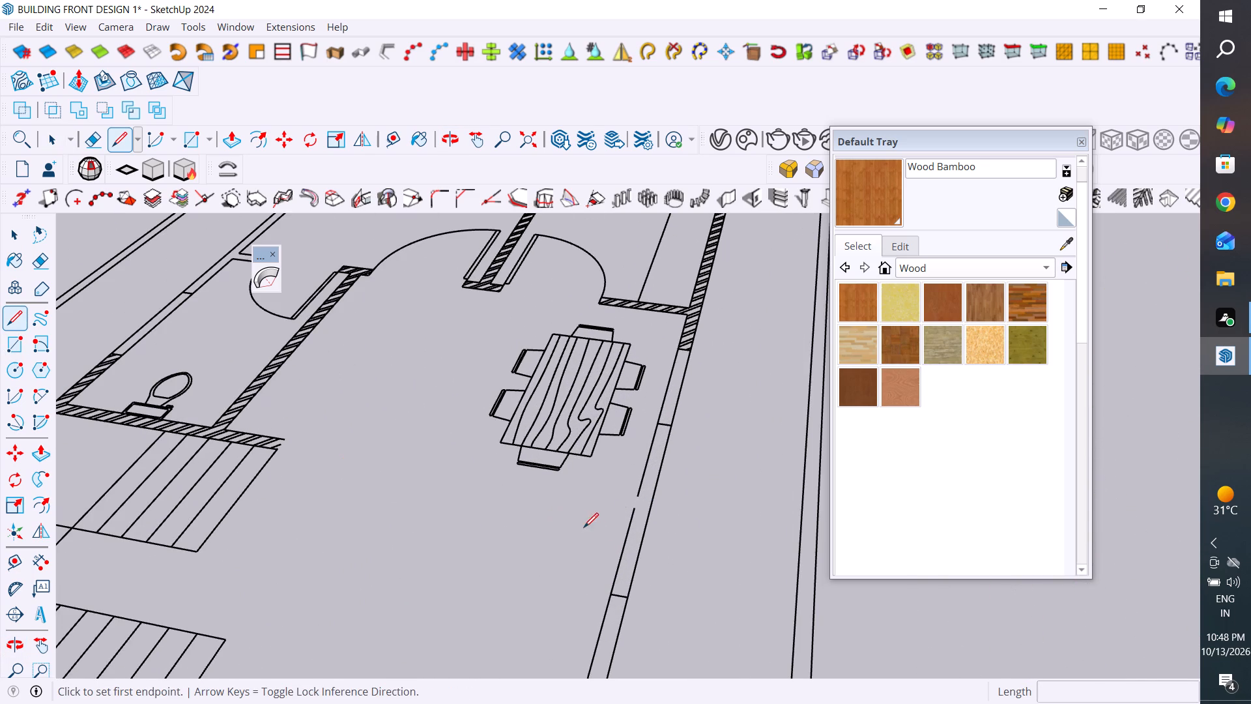
scroll(652, 495, up, 10)
click(598, 542)
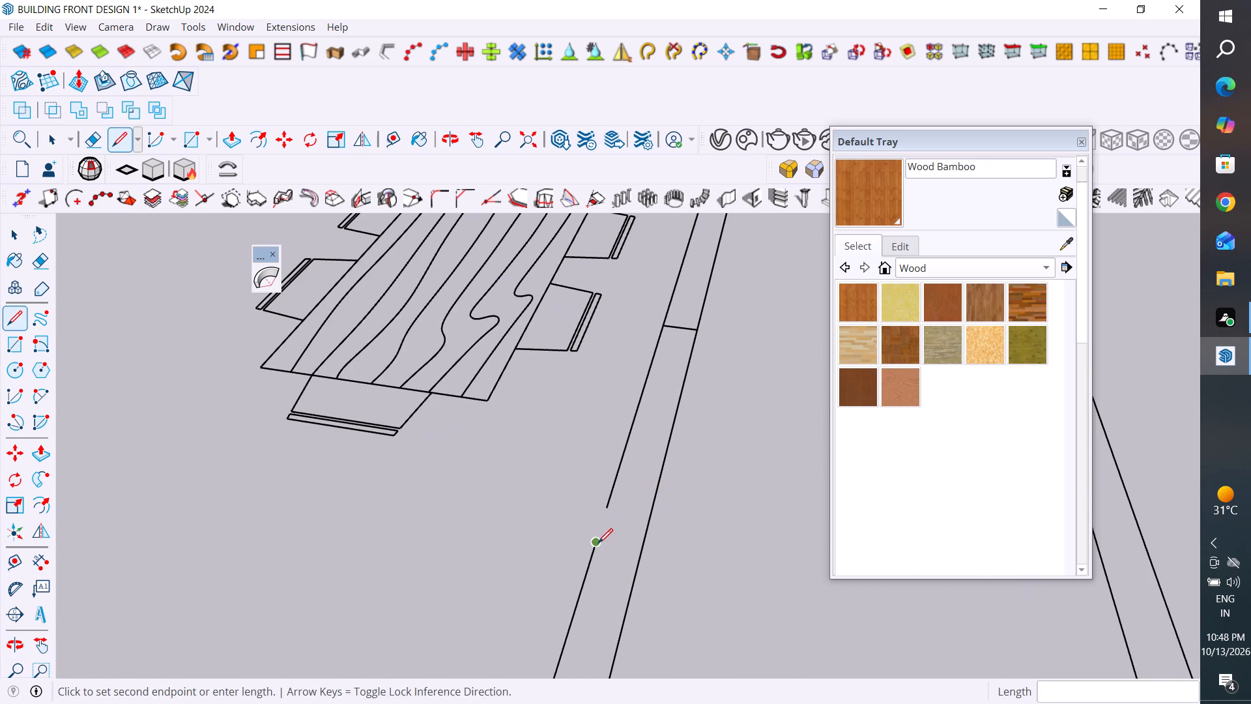
click(606, 508)
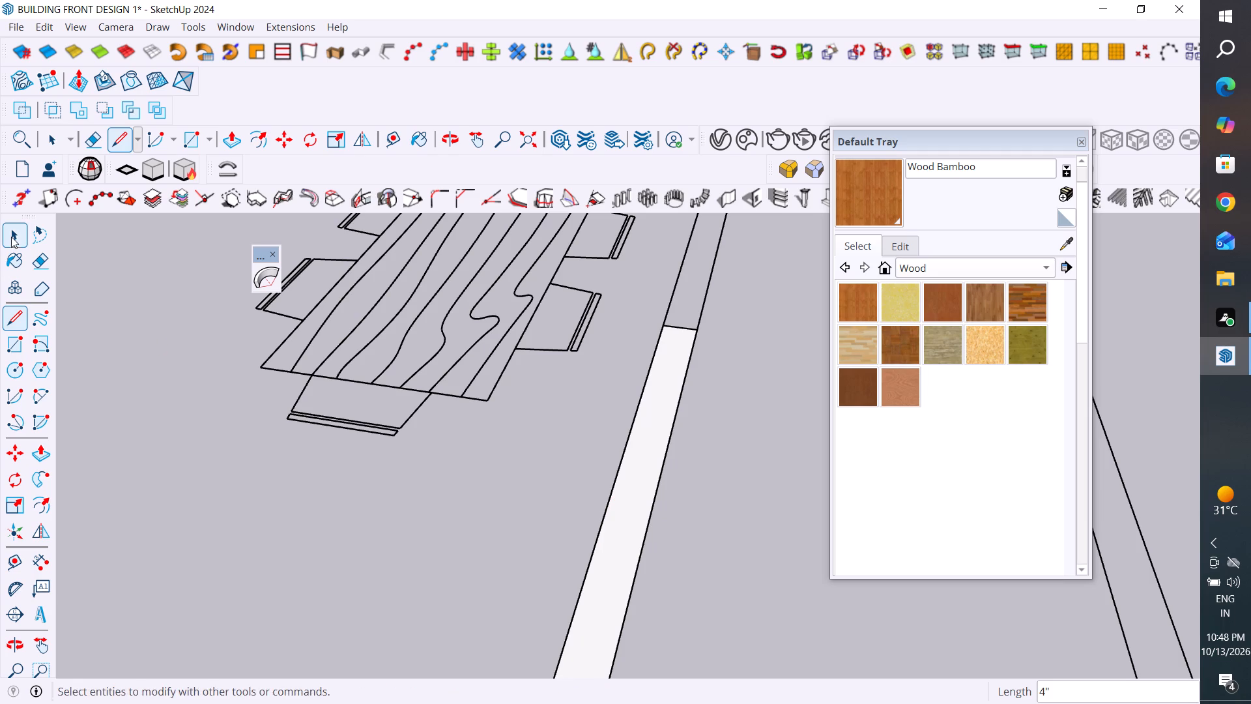
Delete the face filling the side-wall strip beside the dining table, keeping its edges.
click(11, 237)
click(648, 441)
key(Delete)
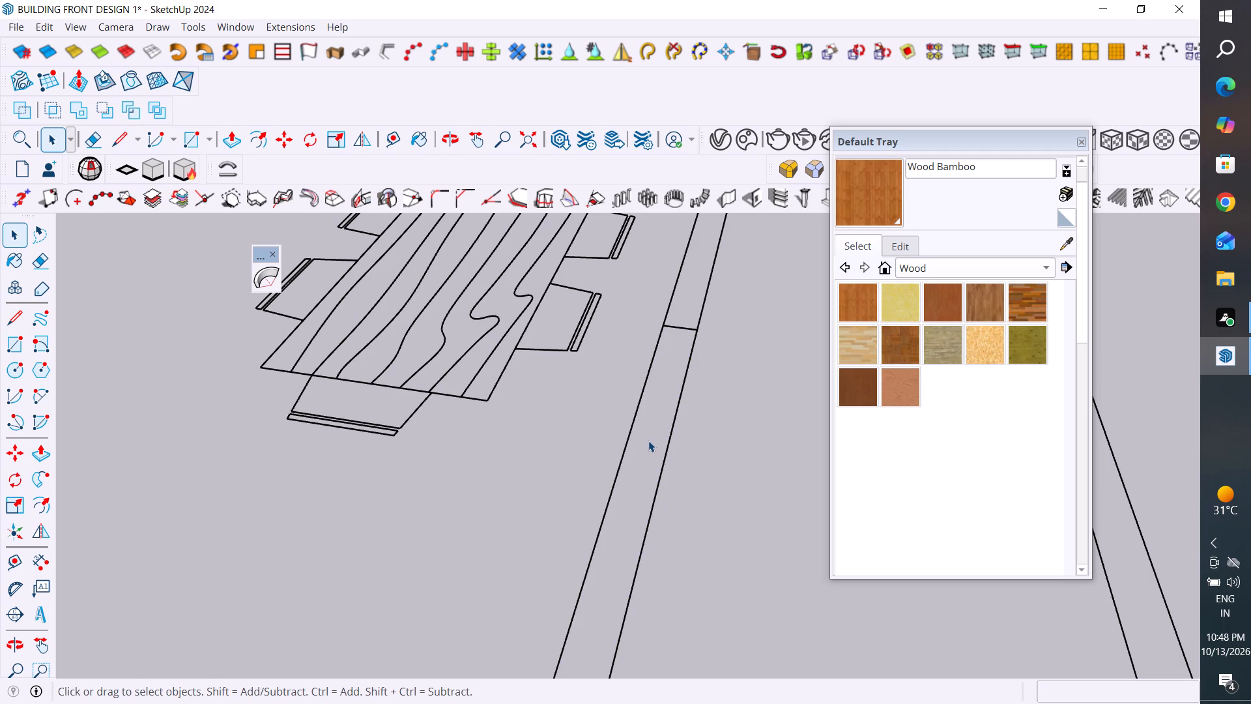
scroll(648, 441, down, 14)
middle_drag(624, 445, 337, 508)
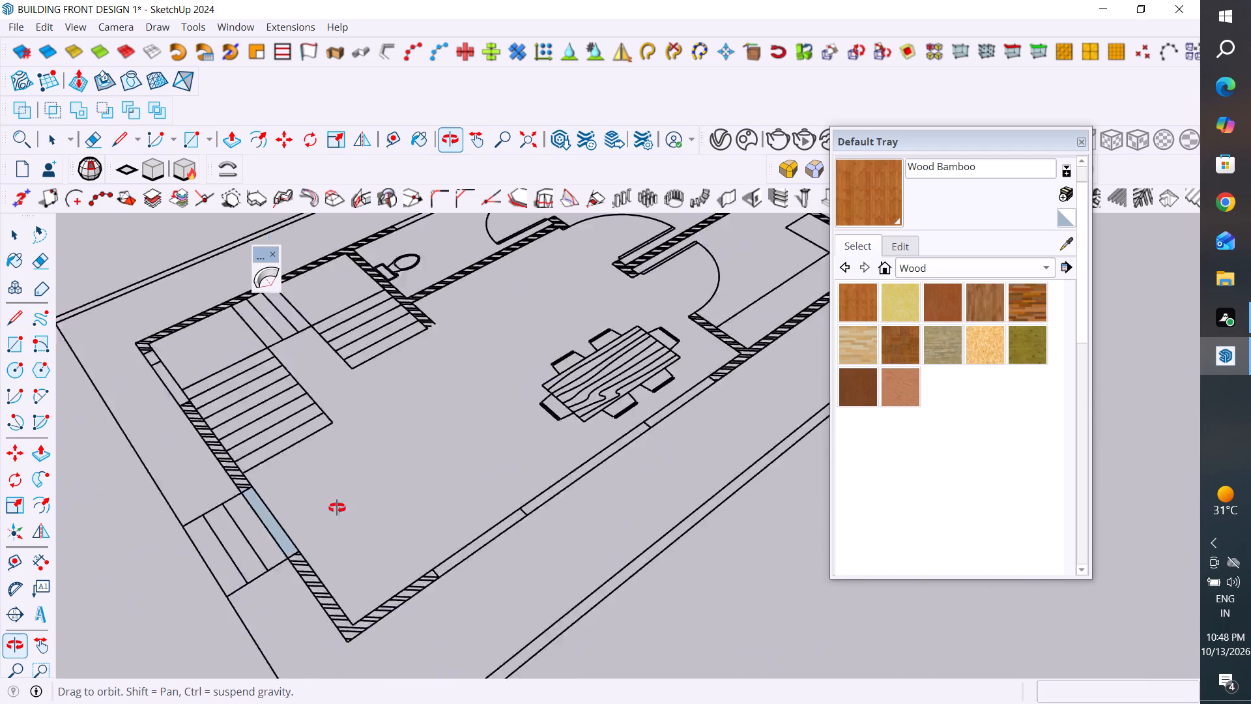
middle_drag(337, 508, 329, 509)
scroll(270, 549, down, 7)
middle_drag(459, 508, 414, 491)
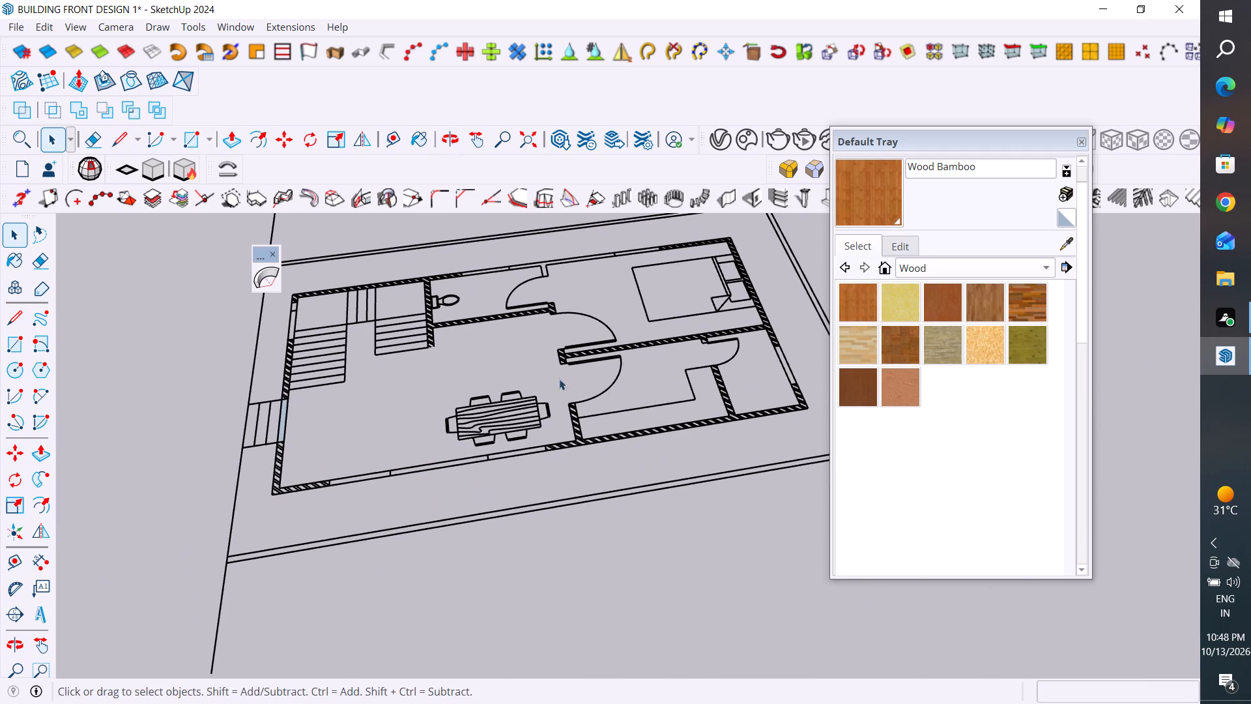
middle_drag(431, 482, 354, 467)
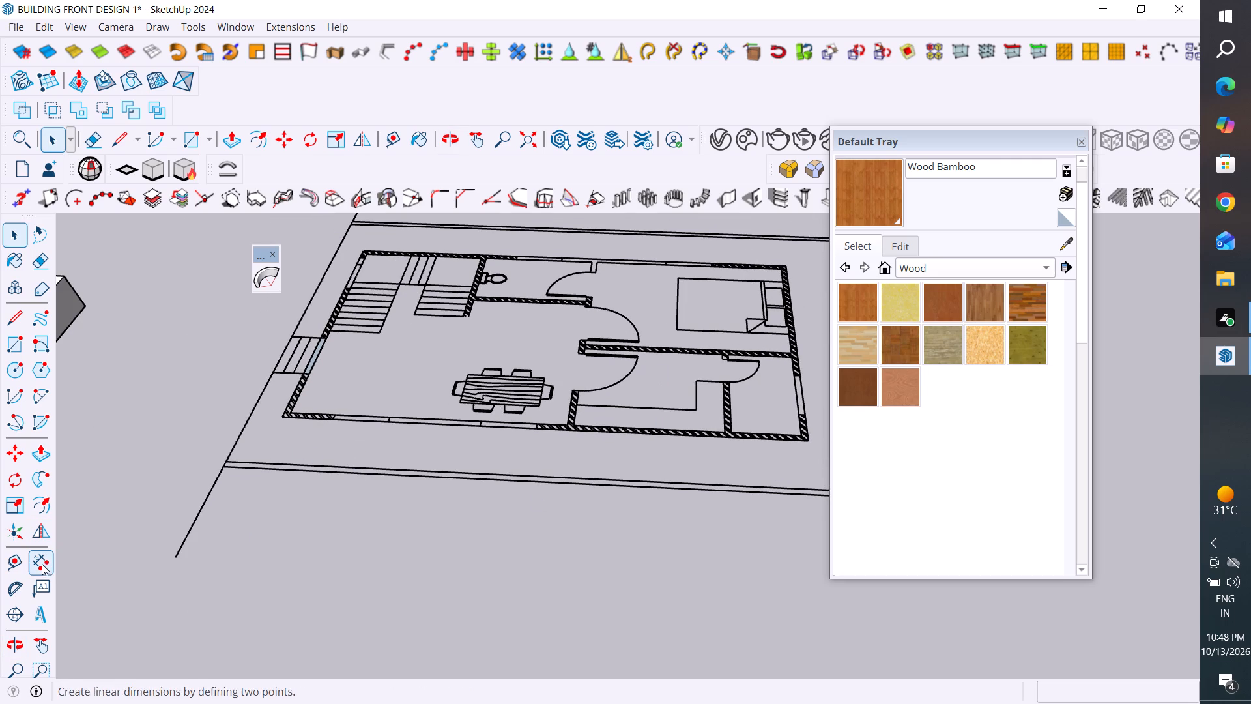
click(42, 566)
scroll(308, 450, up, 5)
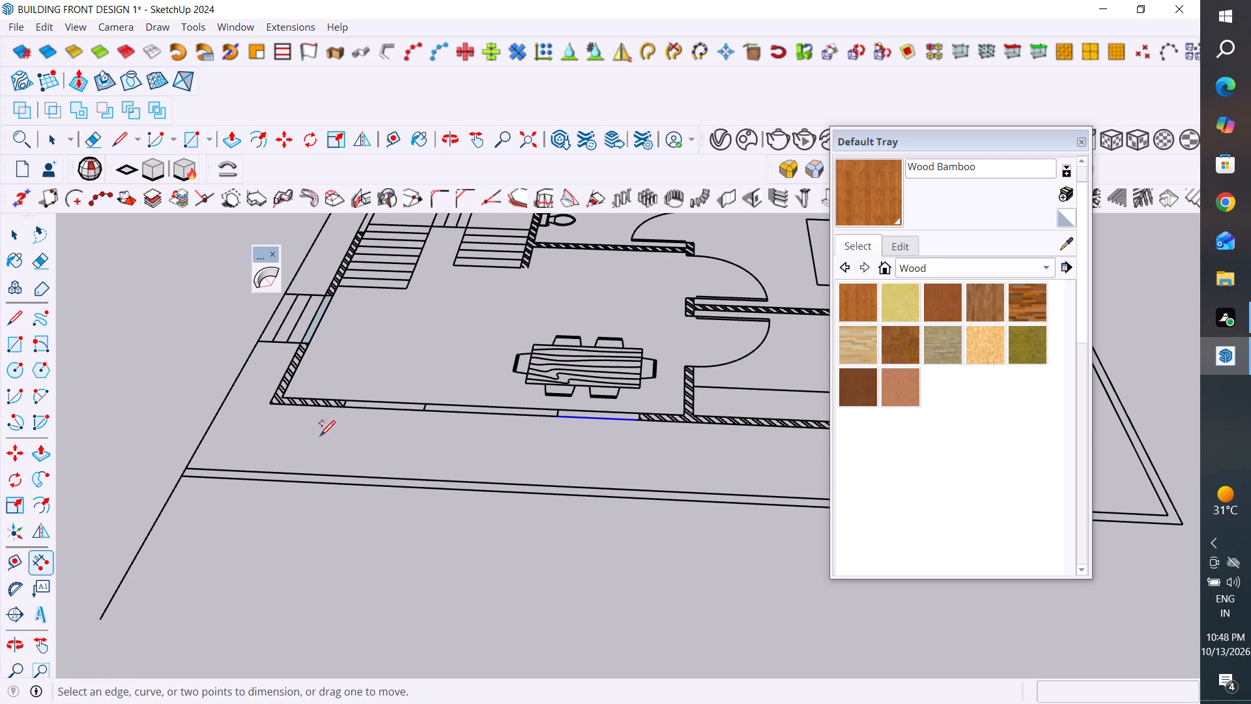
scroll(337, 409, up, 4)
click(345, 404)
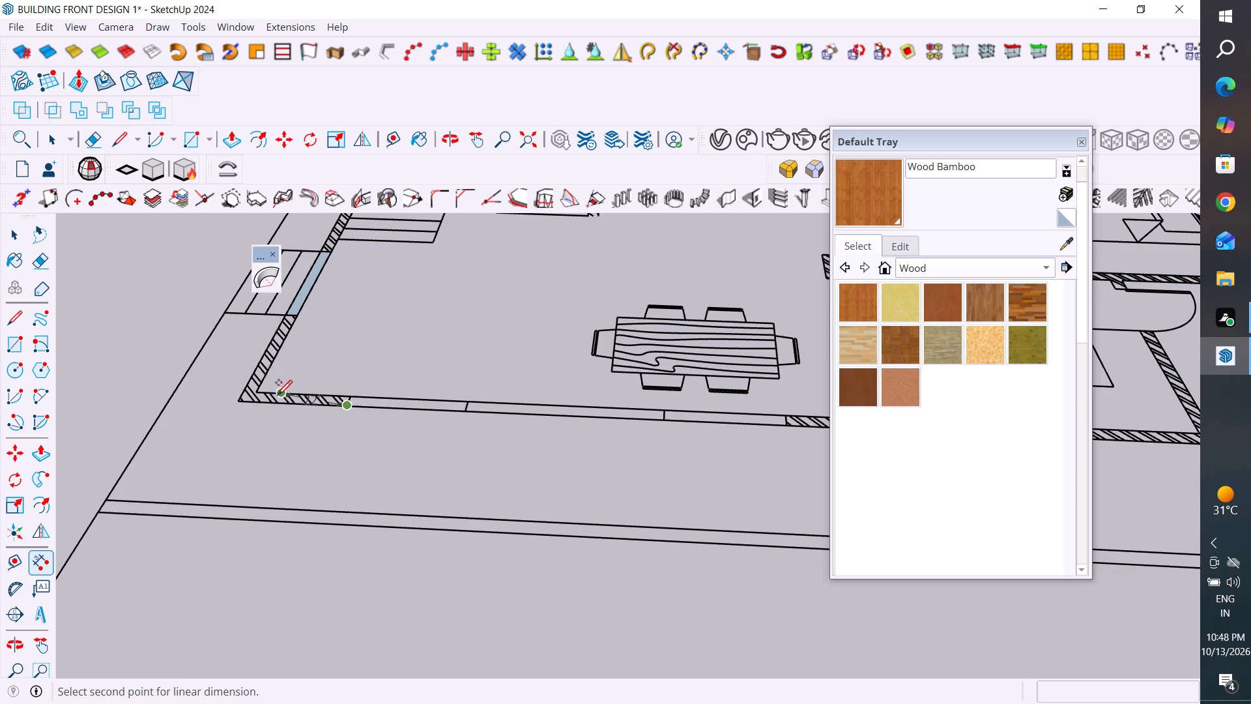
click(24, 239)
Measure the hatched side-wall segment from the plan's outer corner to the start of the adjacent opening.
scroll(395, 349, down, 4)
middle_drag(476, 371, 638, 283)
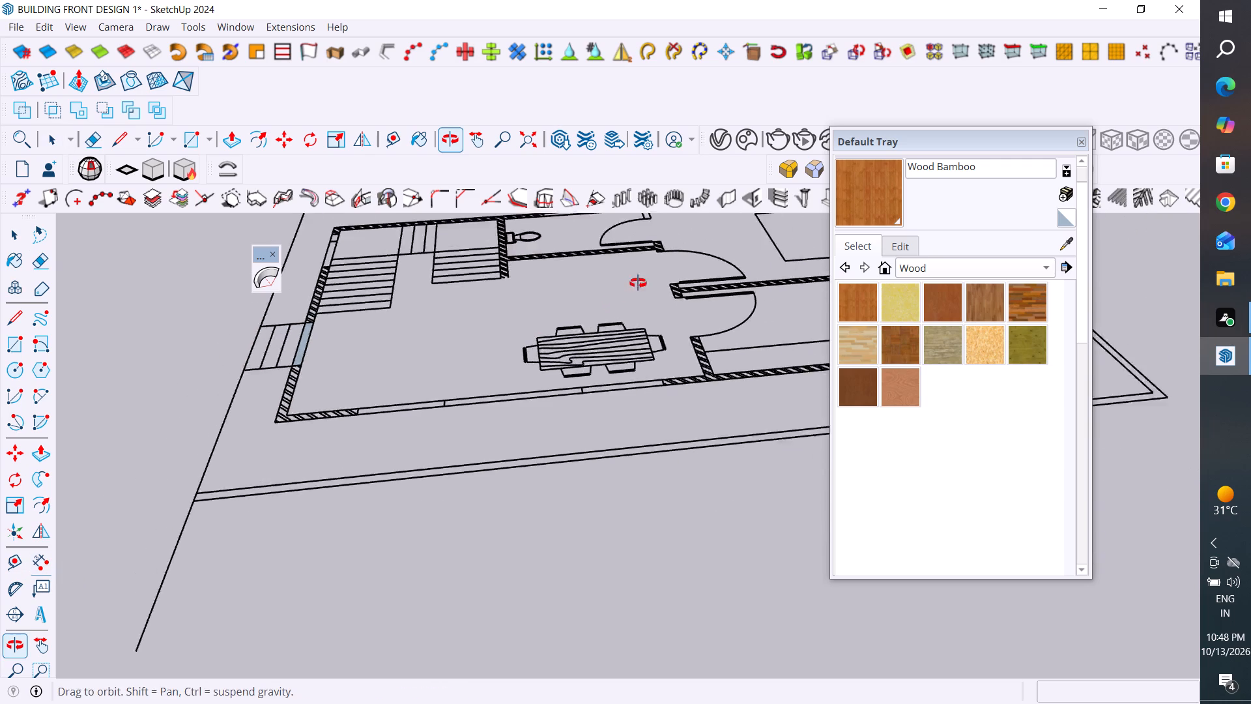
middle_drag(638, 283, 639, 283)
scroll(287, 496, up, 4)
scroll(332, 456, up, 8)
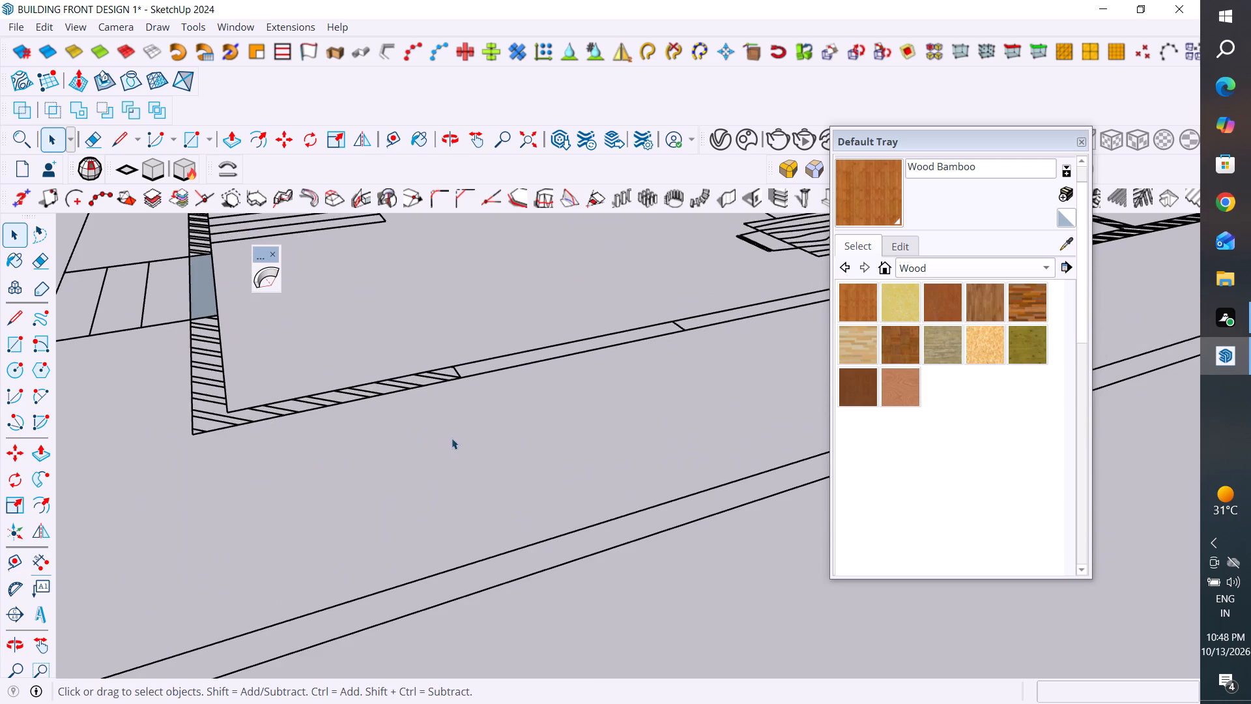
middle_drag(549, 424, 382, 658)
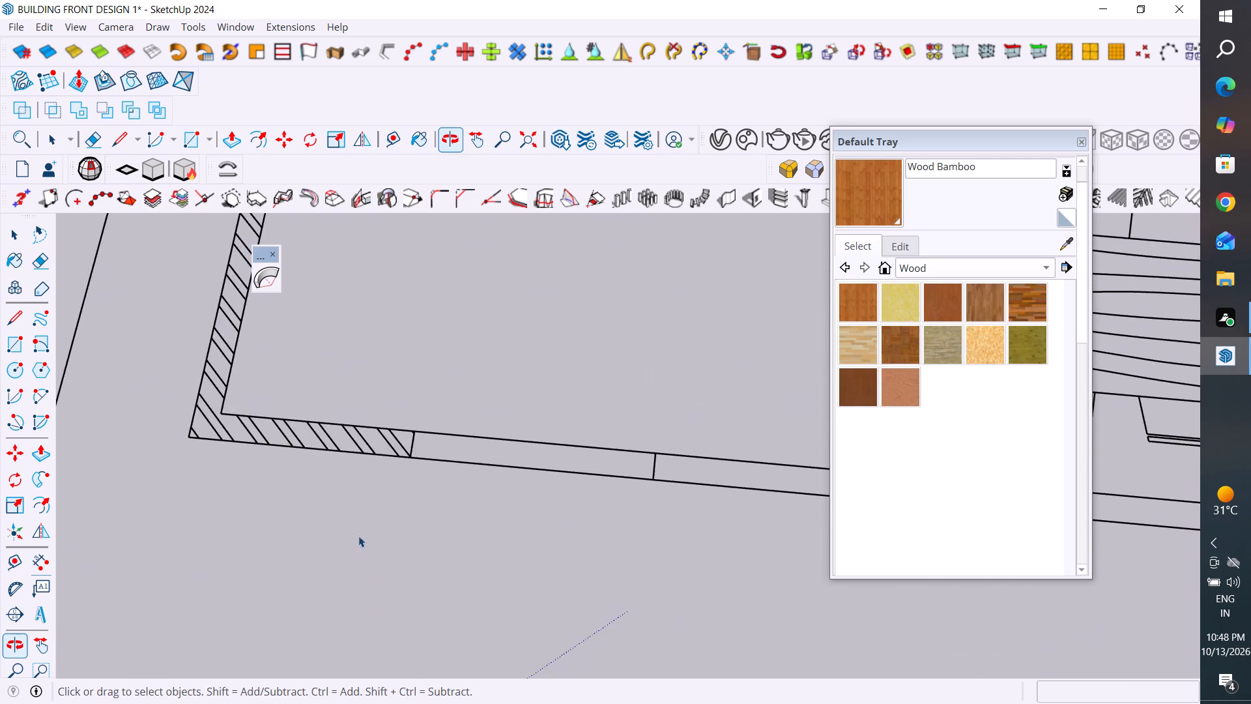
scroll(358, 501, up, 3)
scroll(545, 491, down, 5)
scroll(245, 486, up, 5)
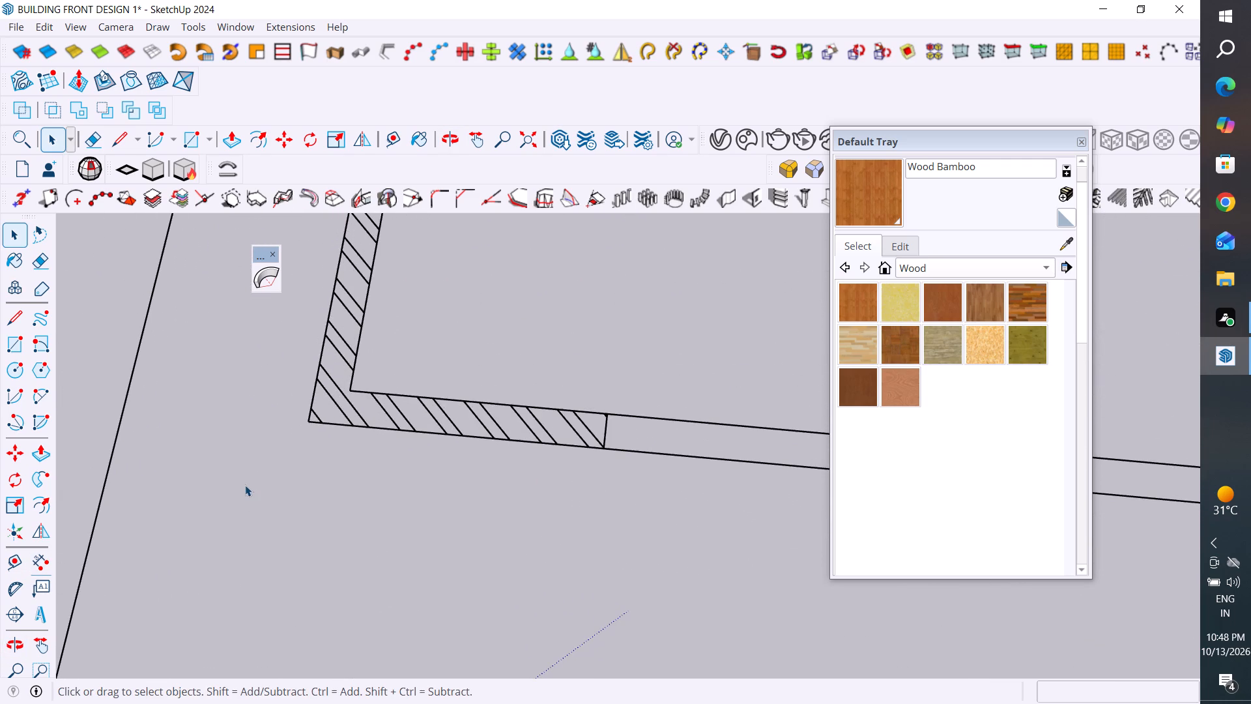
click(43, 561)
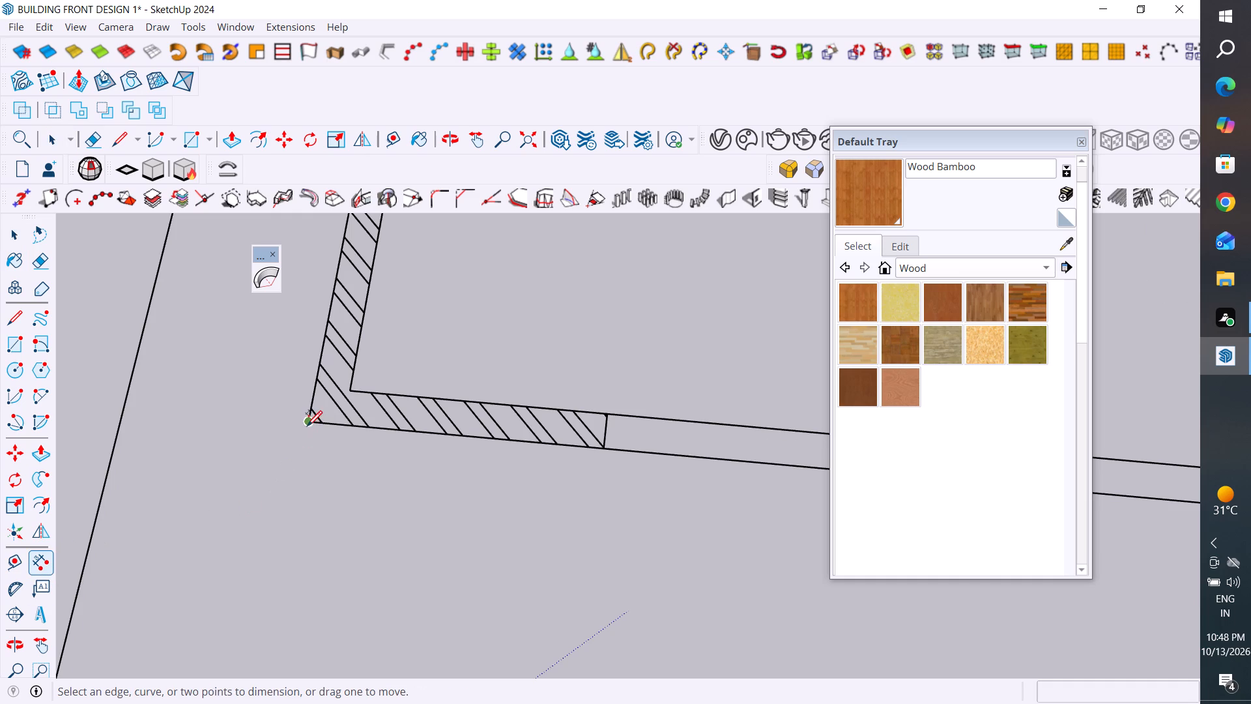
click(307, 422)
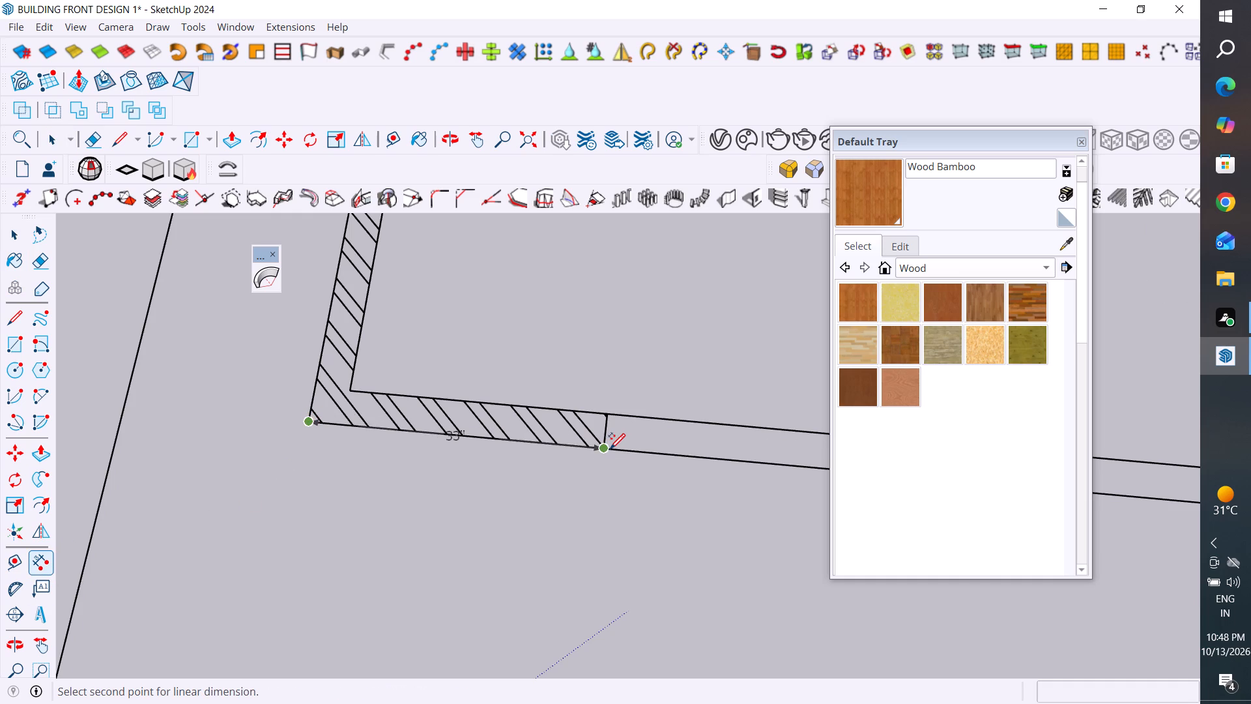
click(610, 448)
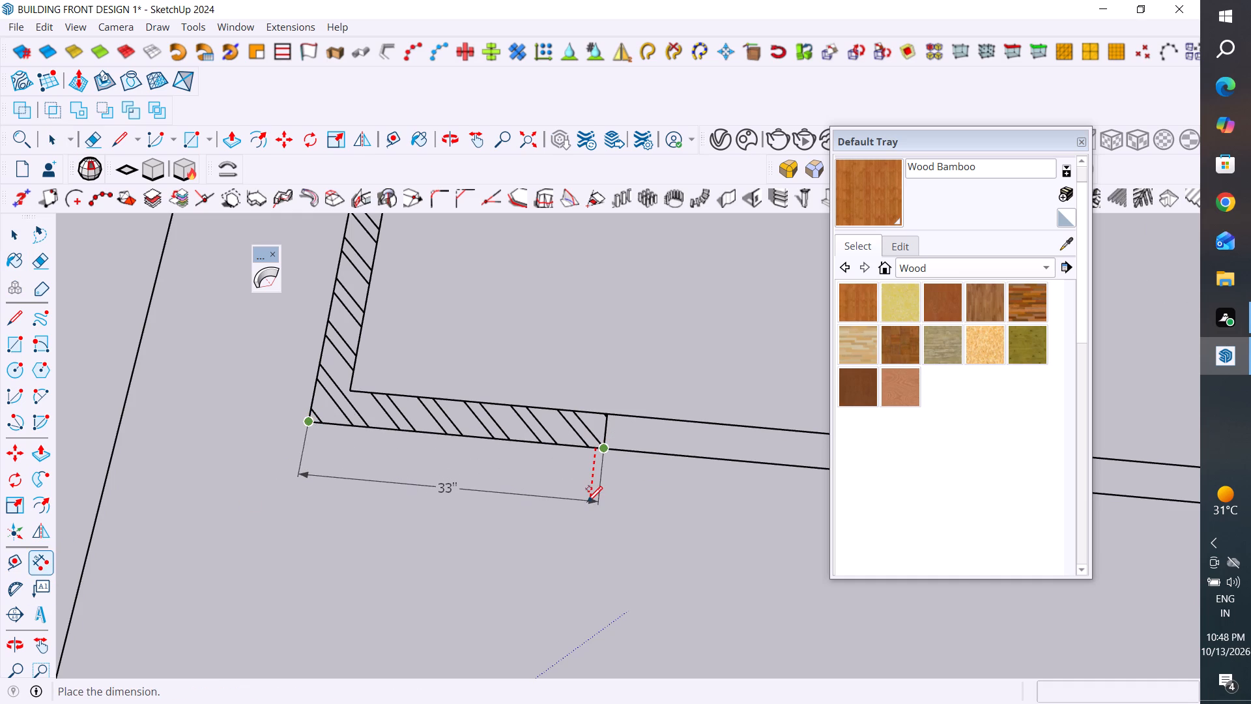
click(14, 236)
scroll(197, 513, down, 3)
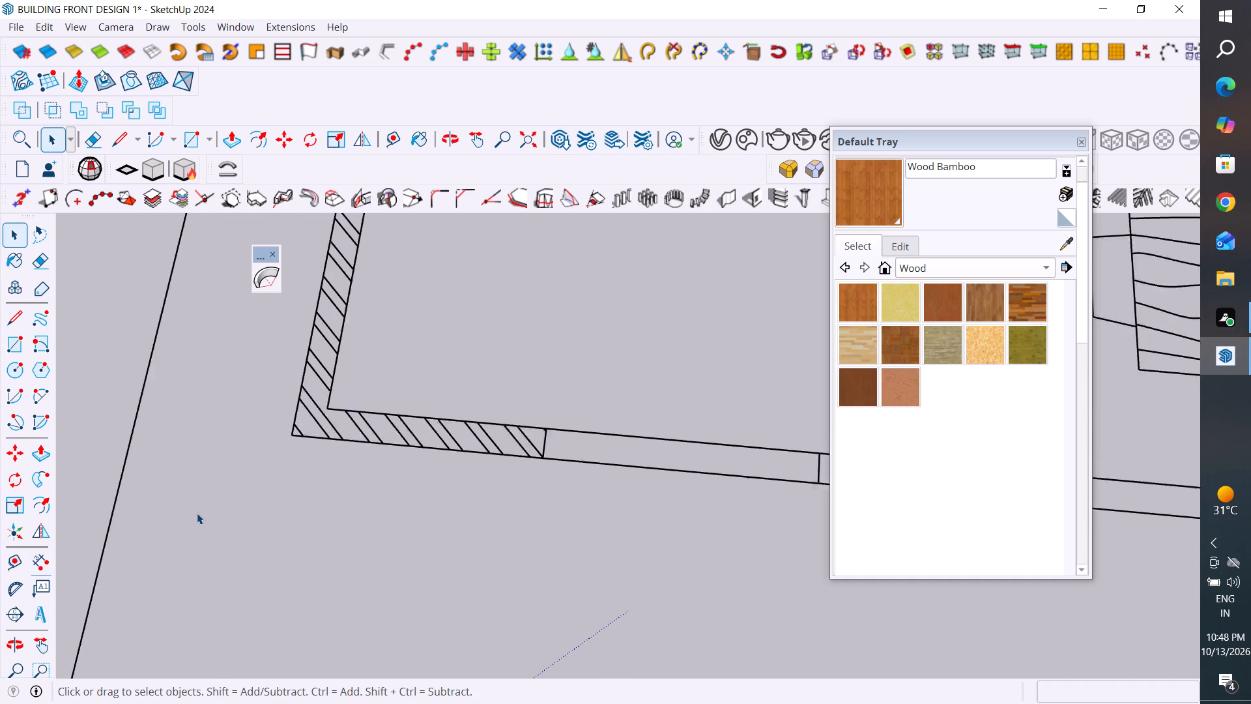
Measure the middle section of the side-wall opening beside the dining table, between its two inner division lines.
scroll(197, 513, down, 8)
scroll(266, 404, down, 4)
scroll(324, 385, down, 3)
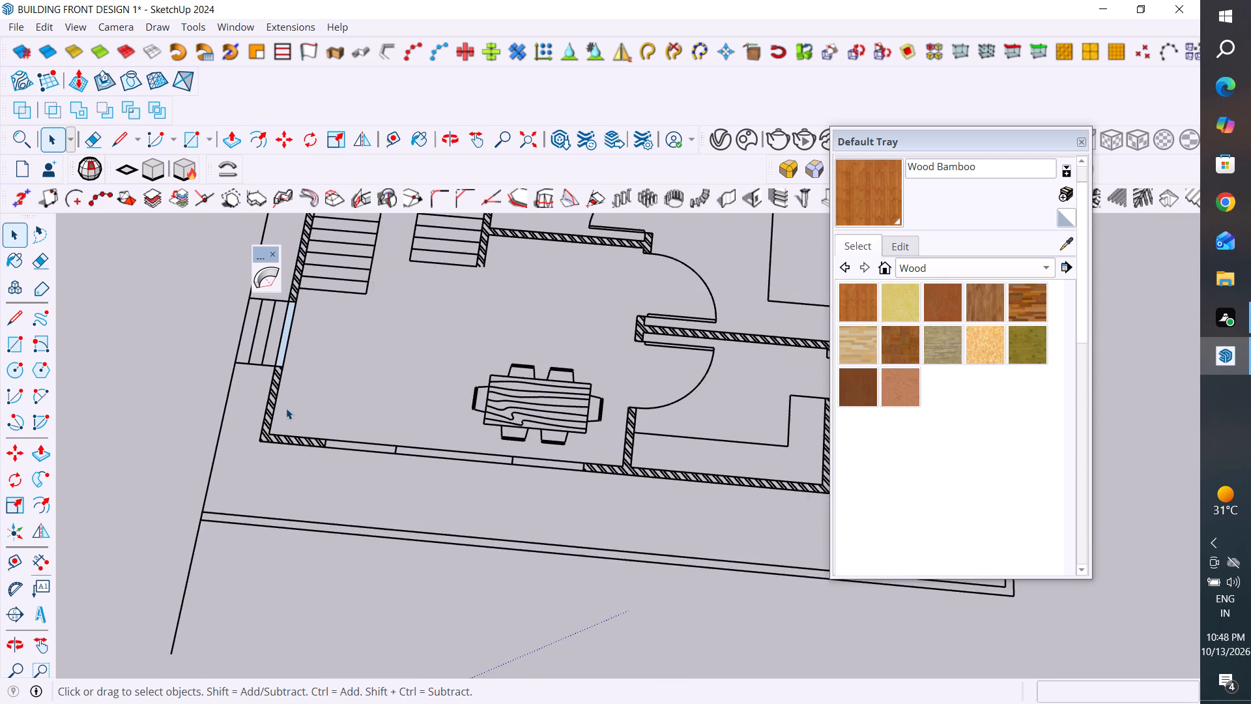
middle_drag(298, 432, 332, 478)
scroll(688, 493, up, 2)
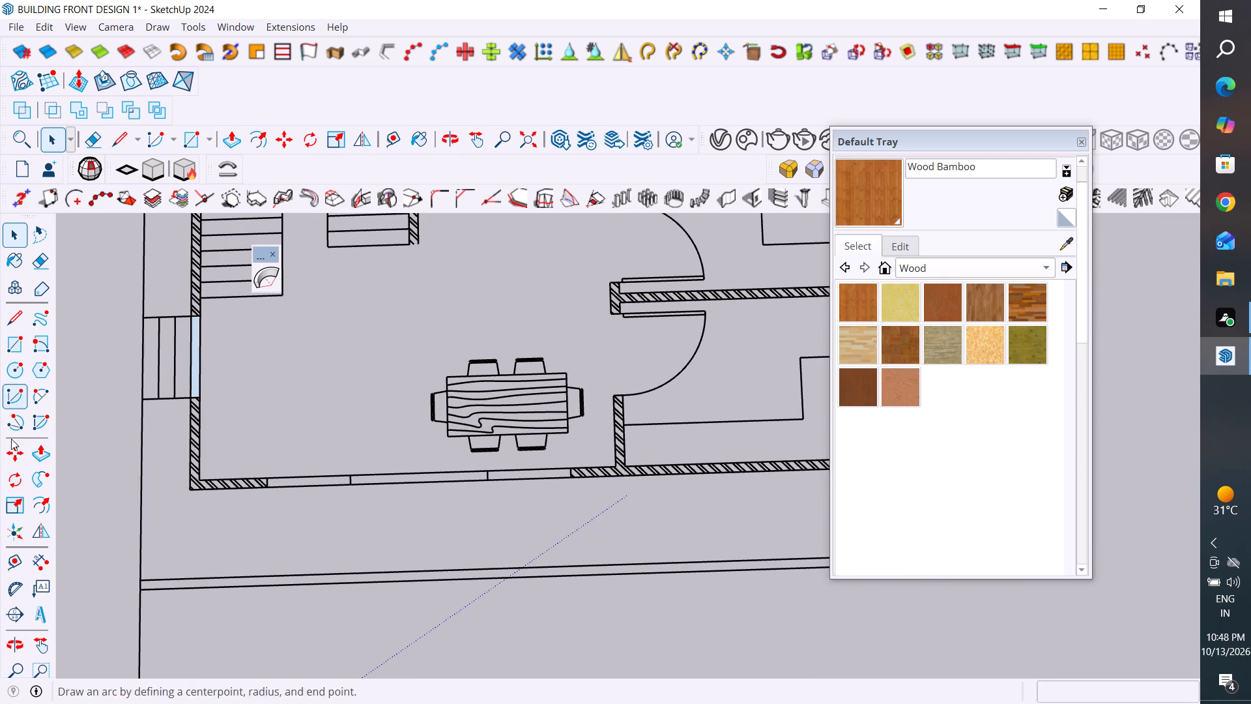
click(37, 560)
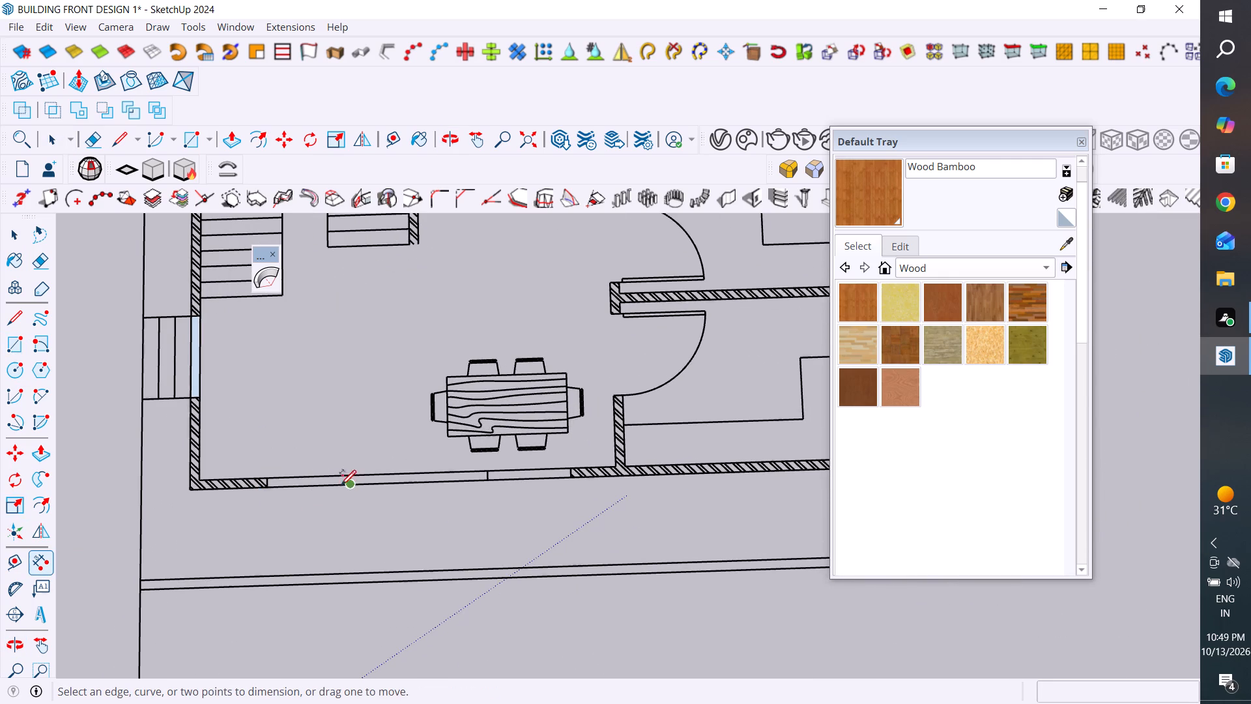
click(351, 486)
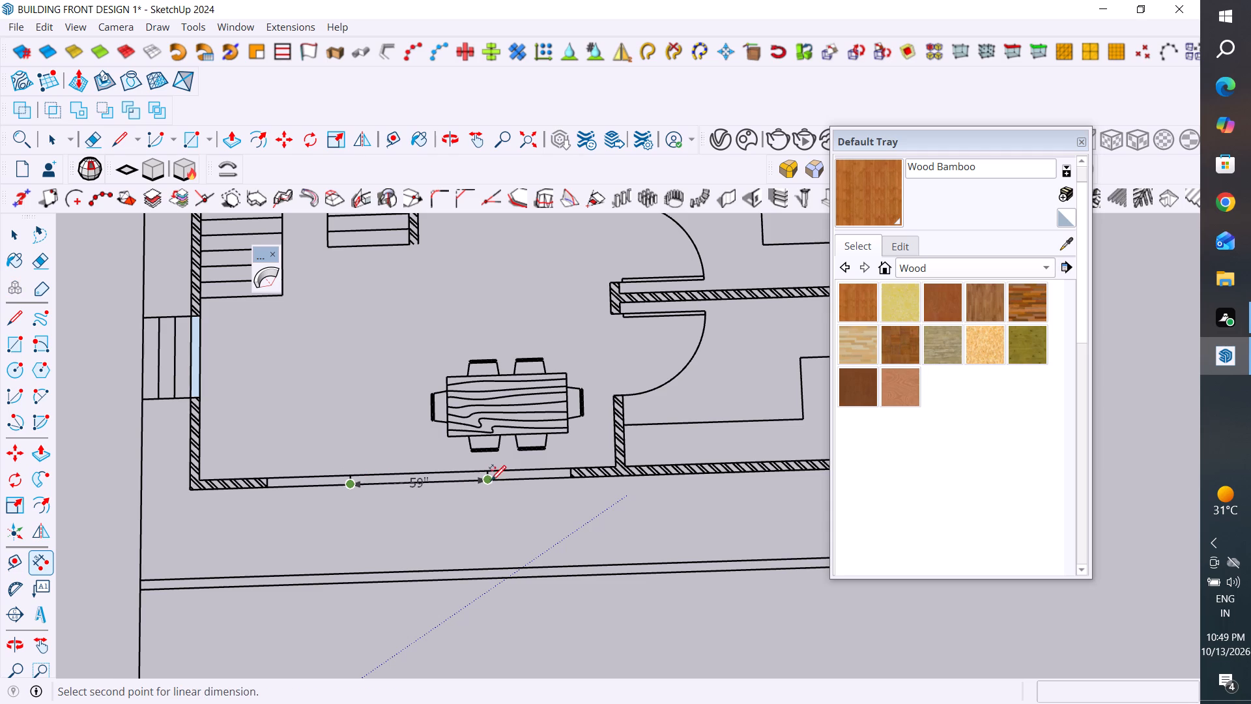
click(489, 479)
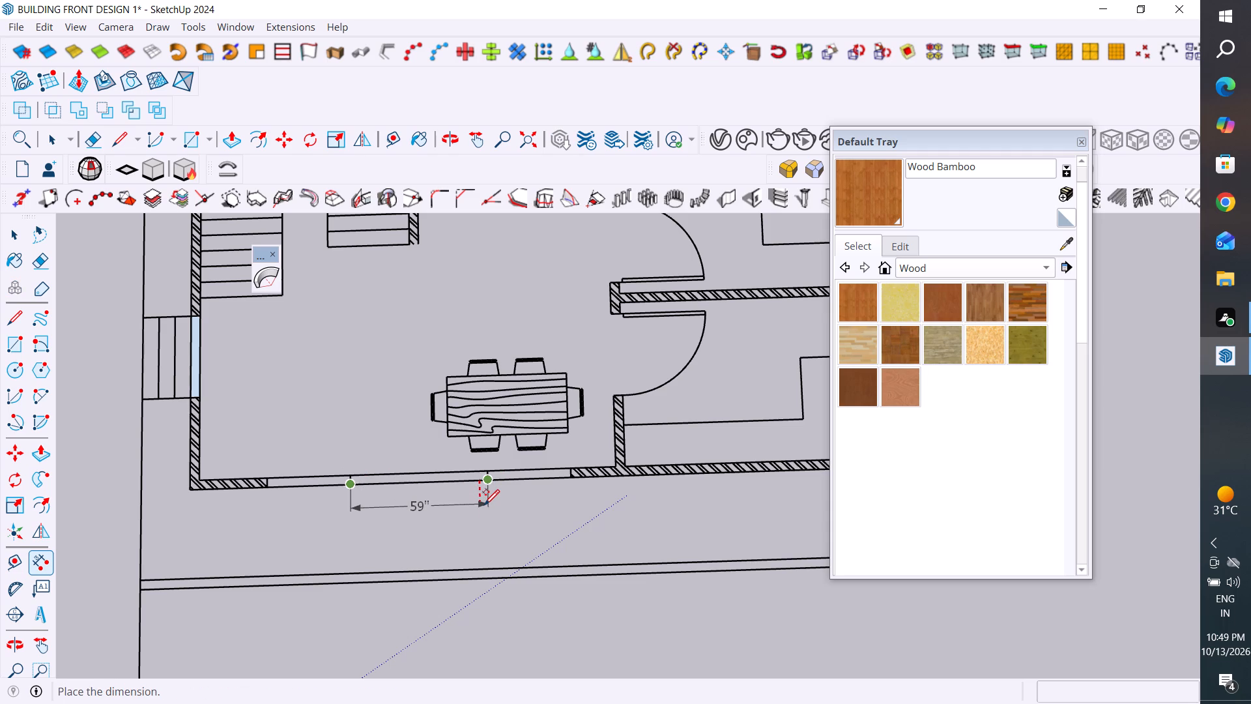
key(Escape)
key(Escape)
Measure the opening section from the end of the hatched corner wall to the first division line.
scroll(490, 529, down, 8)
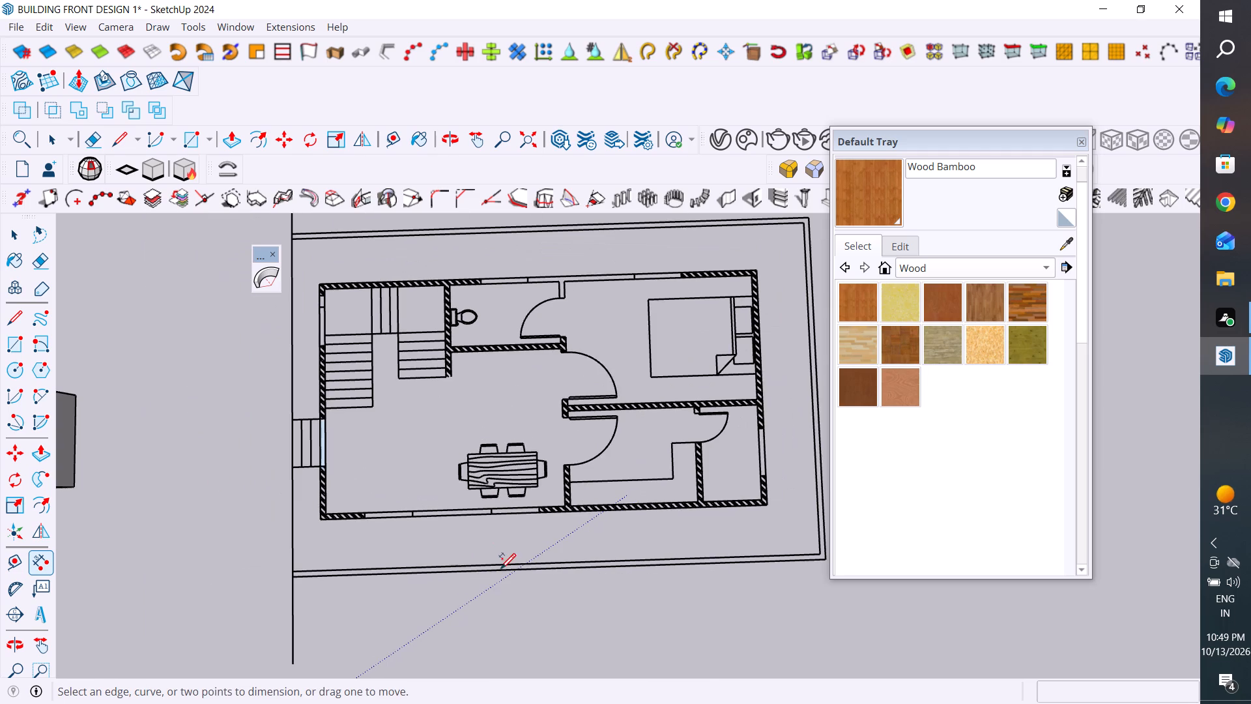
scroll(41, 383, down, 8)
scroll(254, 352, down, 7)
scroll(54, 395, down, 4)
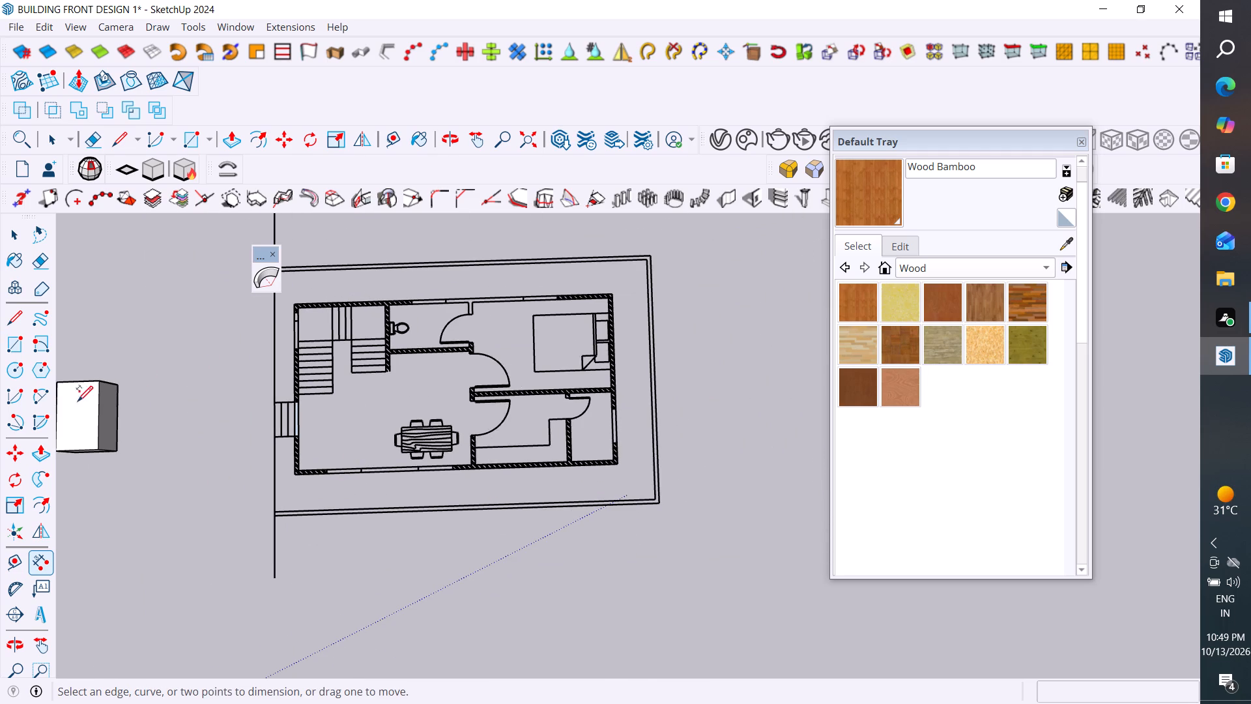
scroll(78, 400, down, 8)
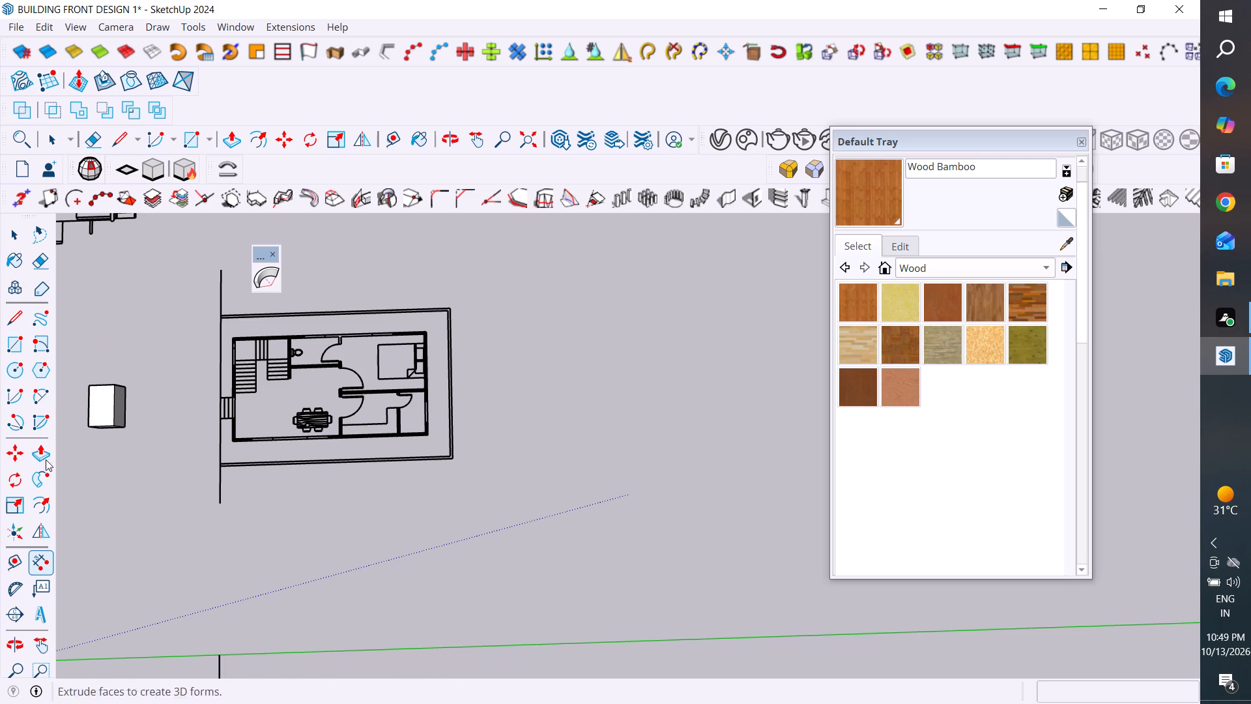
scroll(277, 454, up, 19)
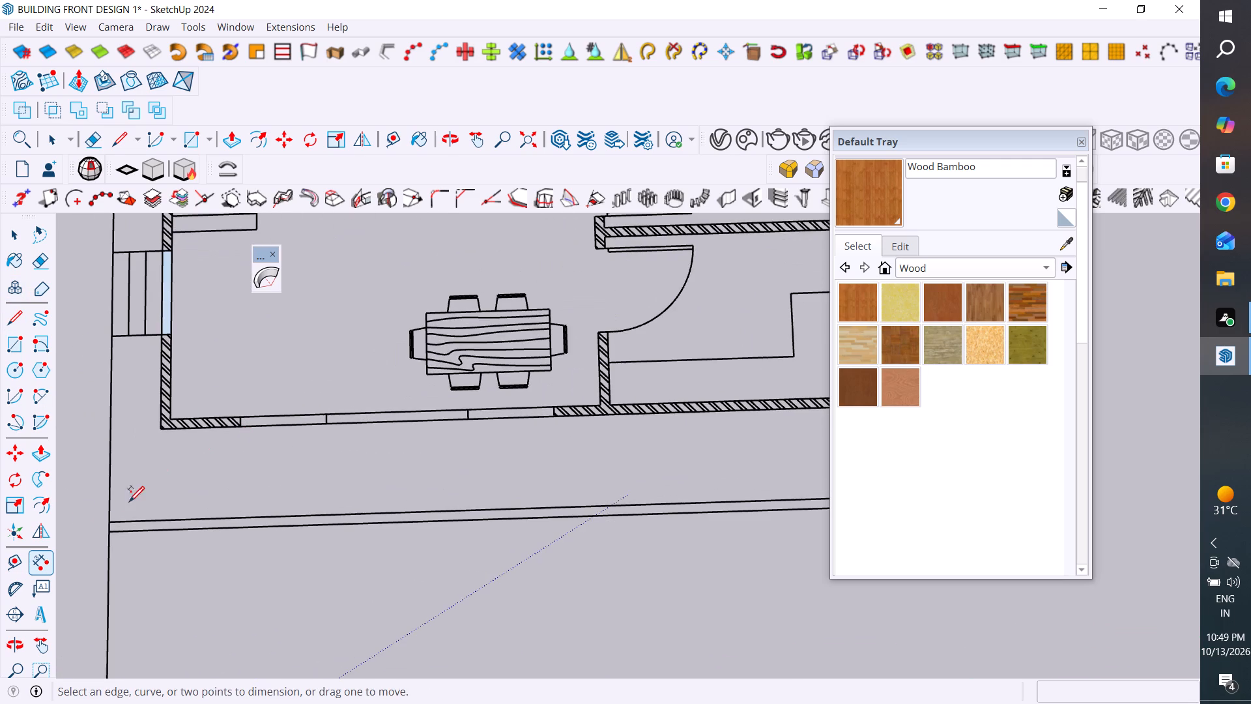
click(38, 562)
scroll(258, 436, up, 4)
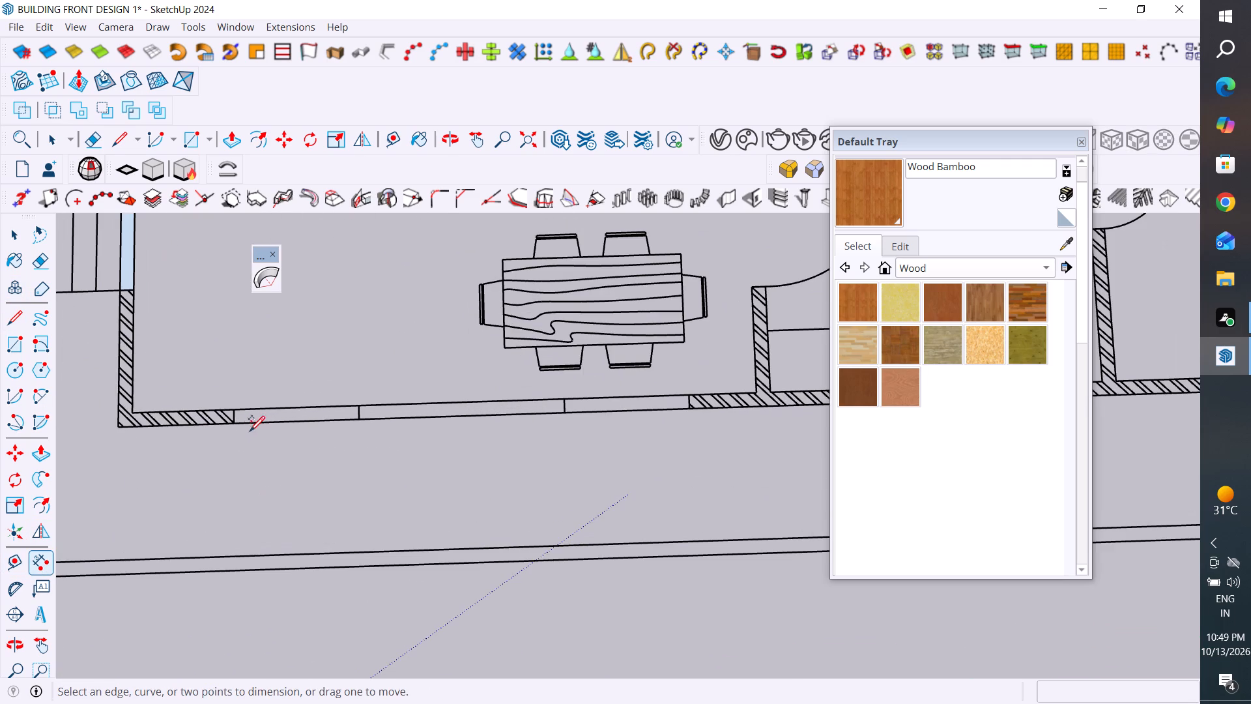
click(236, 420)
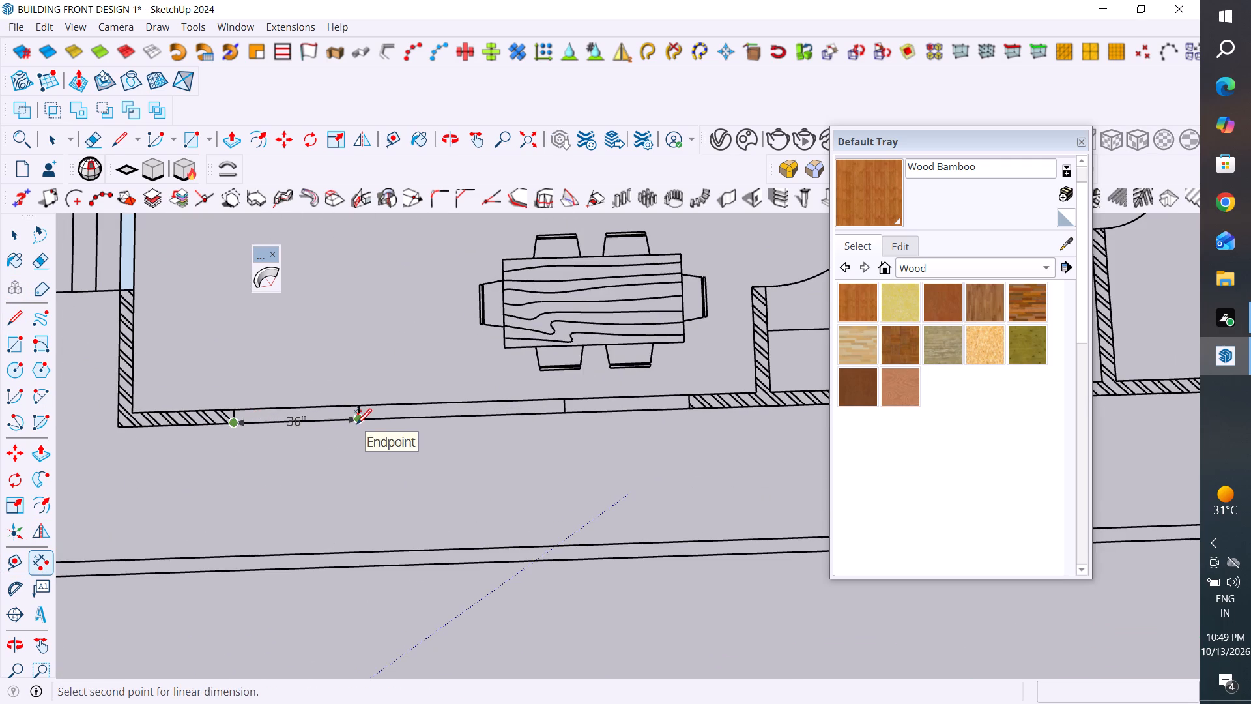
click(16, 233)
Draw a line across the mouth of the small notch midway up the large blank wall face's side edge.
scroll(249, 398, down, 6)
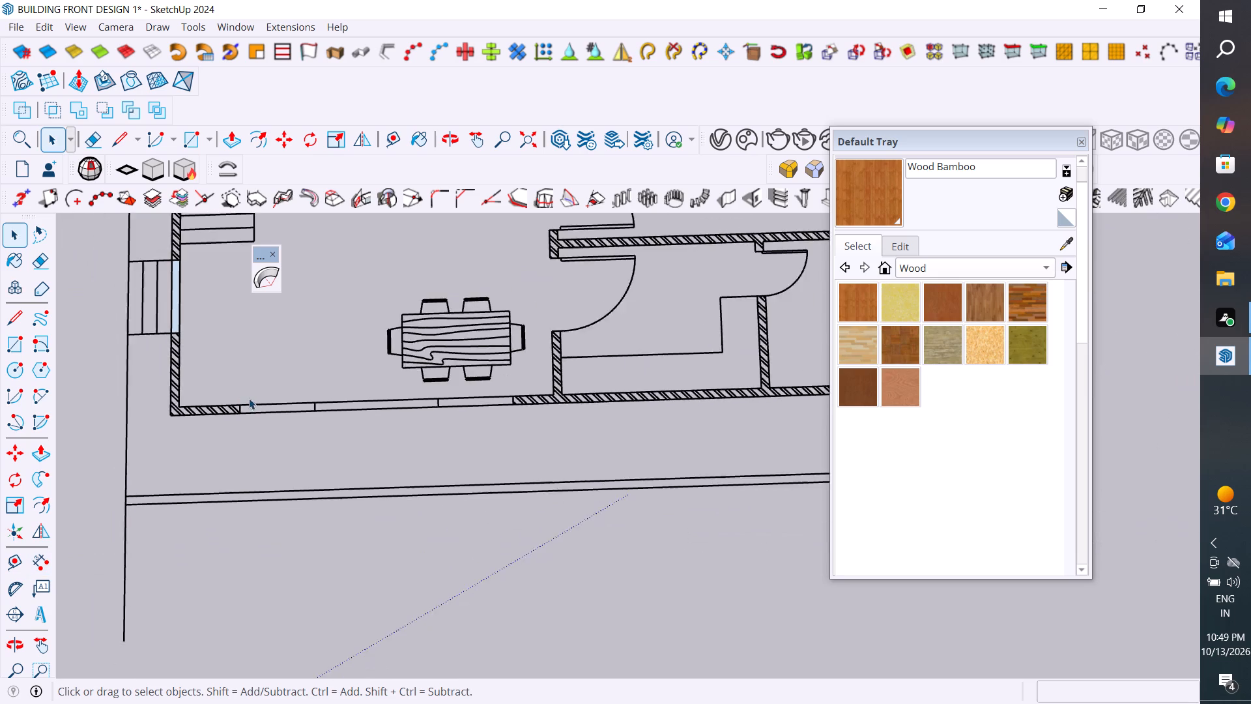
scroll(249, 398, down, 20)
scroll(249, 398, down, 20)
scroll(249, 398, down, 5)
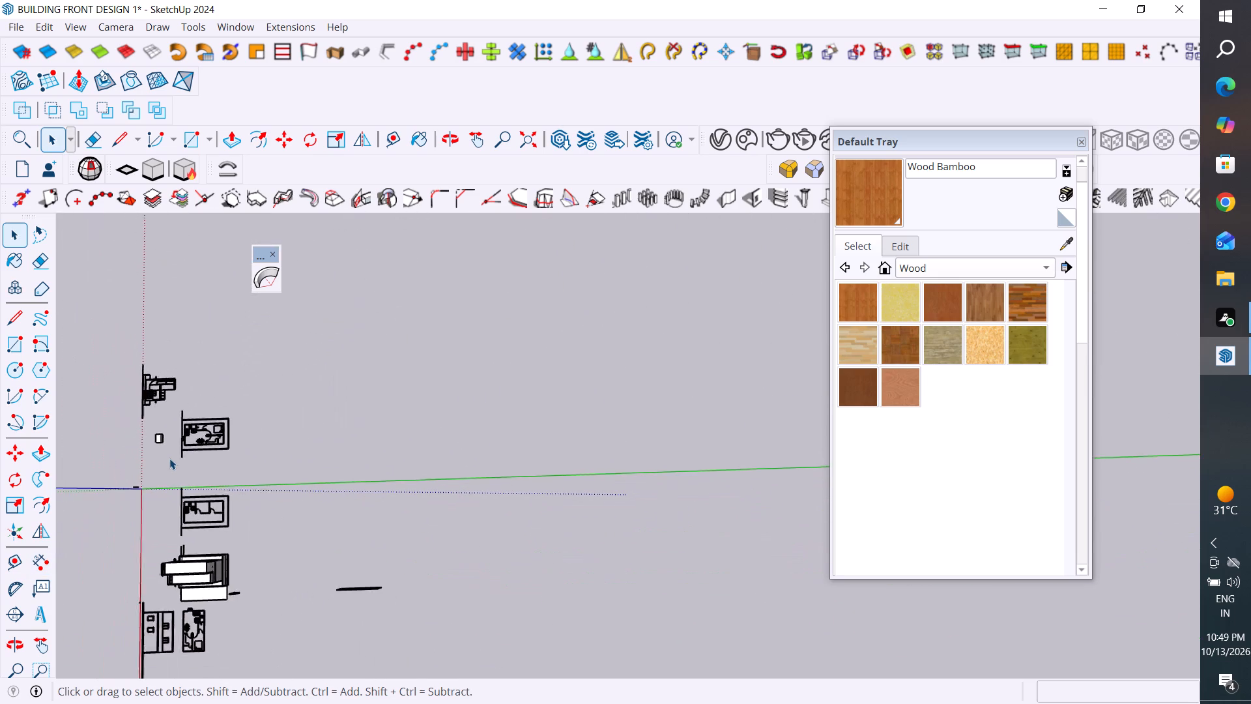
scroll(169, 458, down, 6)
middle_drag(279, 594, 336, 298)
scroll(241, 551, up, 13)
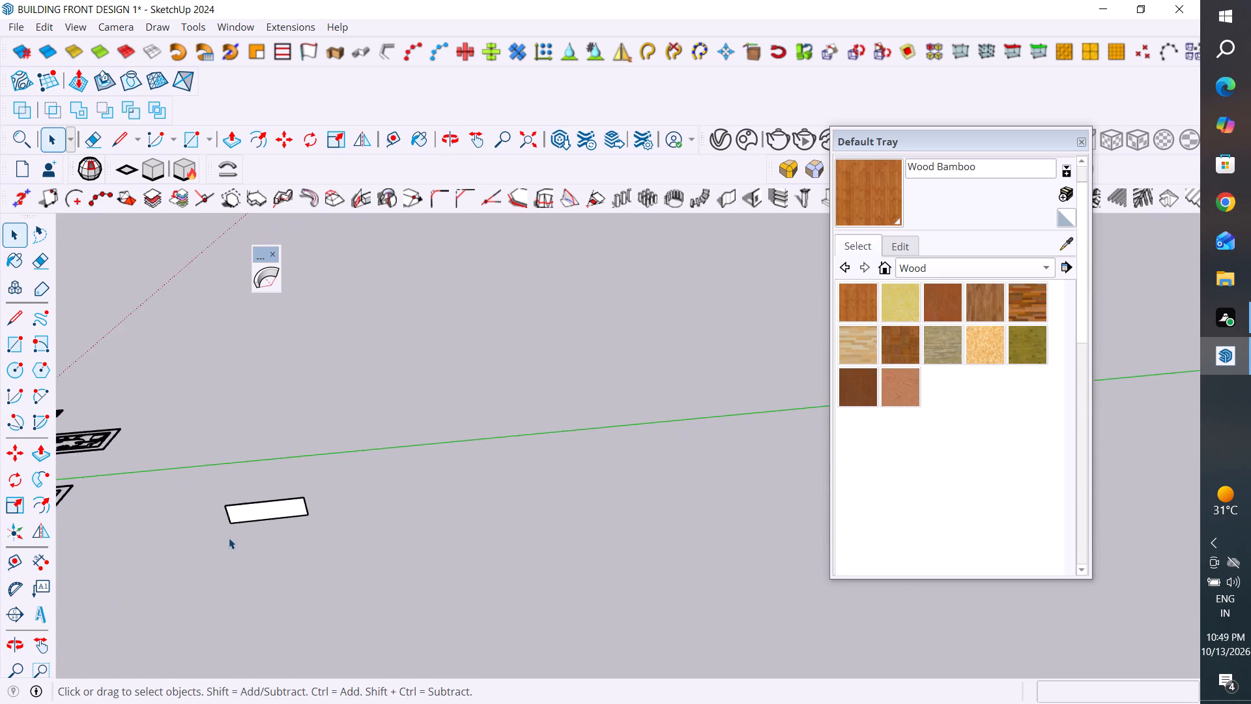
scroll(229, 538, up, 16)
middle_drag(246, 458, 308, 362)
scroll(179, 570, up, 2)
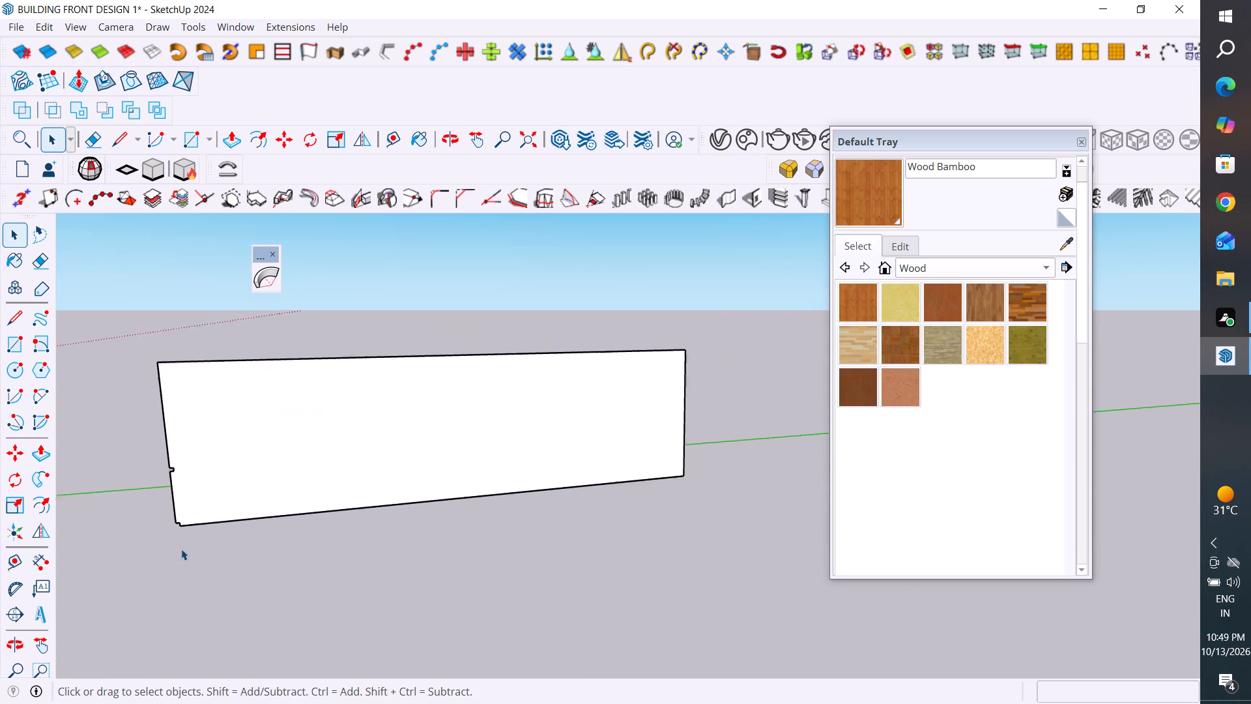
scroll(181, 549, up, 2)
scroll(171, 479, up, 2)
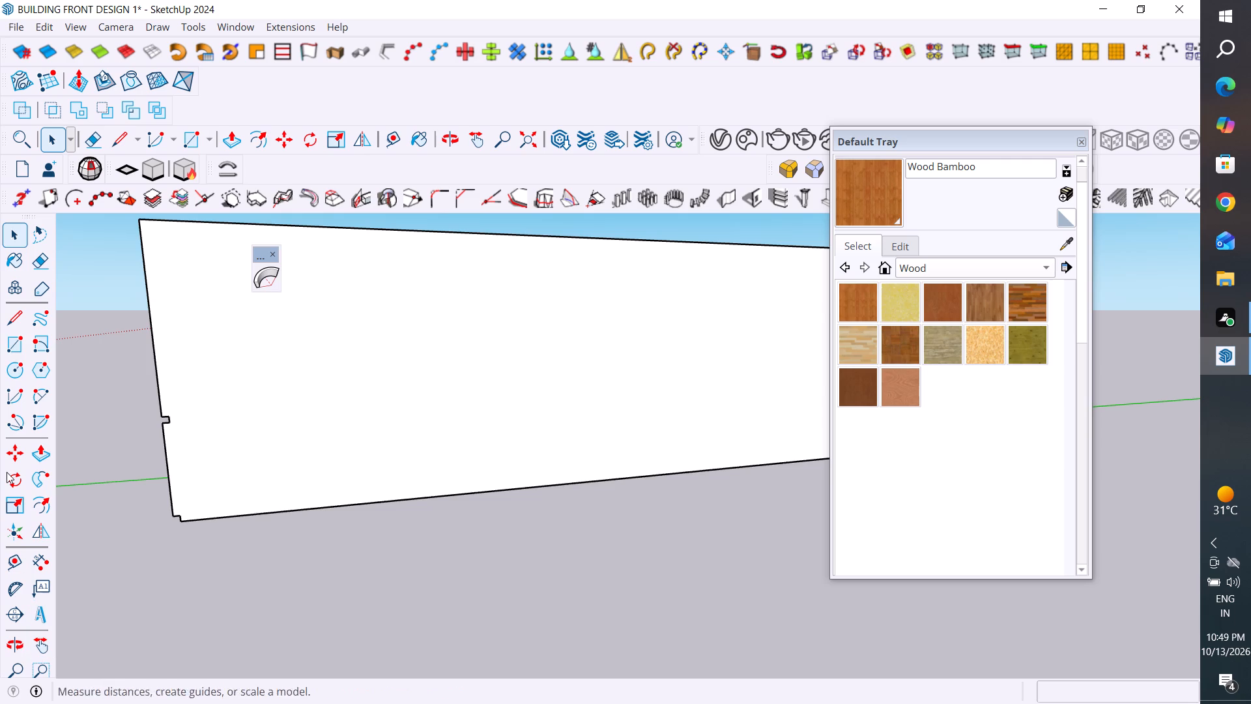
click(14, 321)
scroll(146, 420, up, 4)
scroll(147, 419, down, 4)
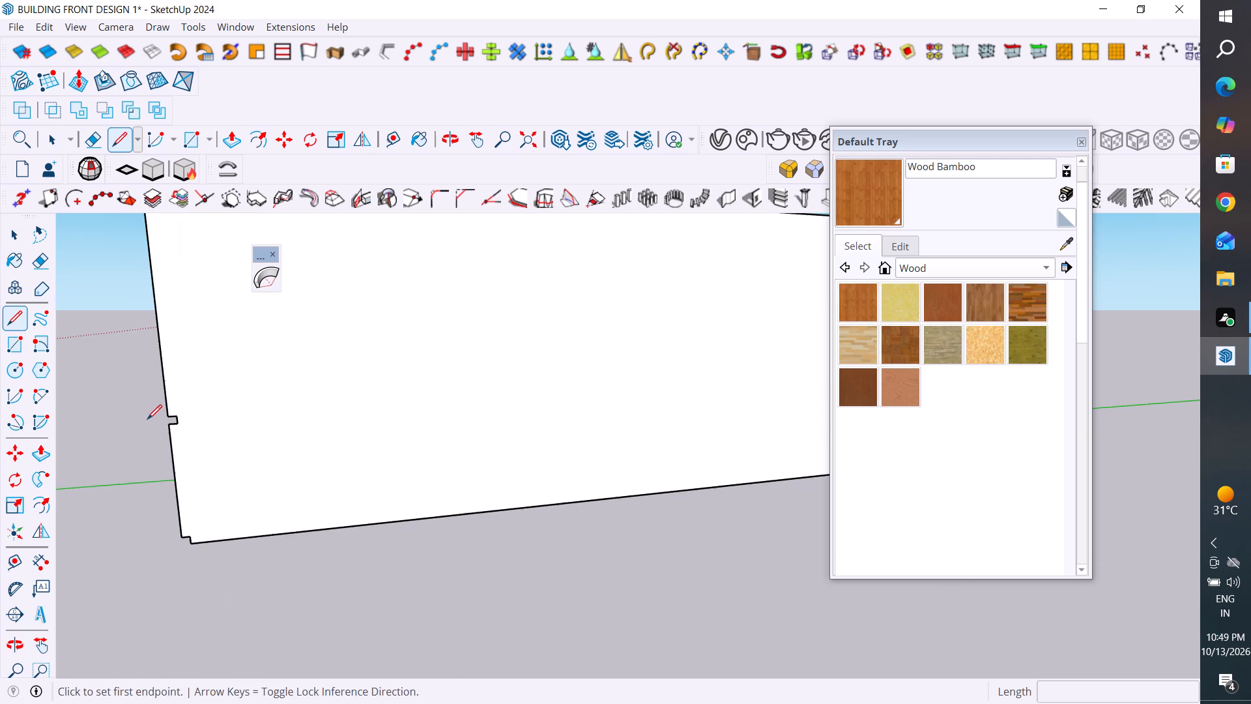
scroll(157, 426, up, 1)
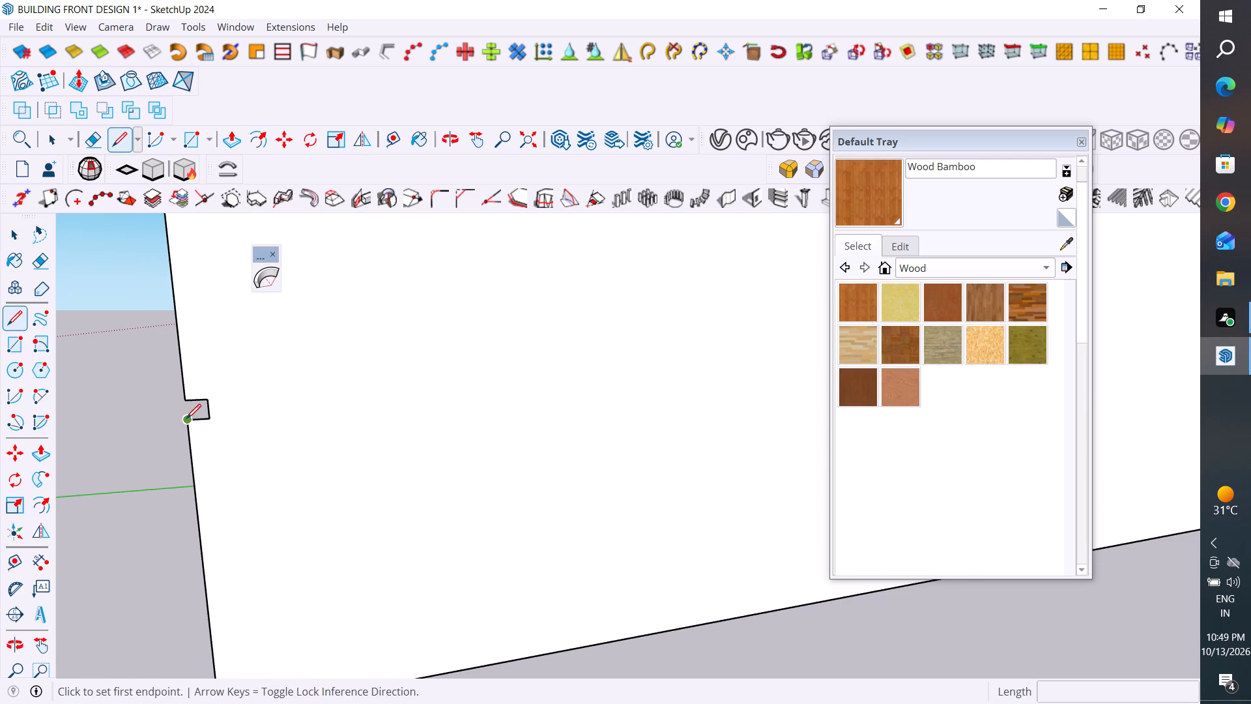
click(186, 422)
click(183, 400)
scroll(212, 322, down, 7)
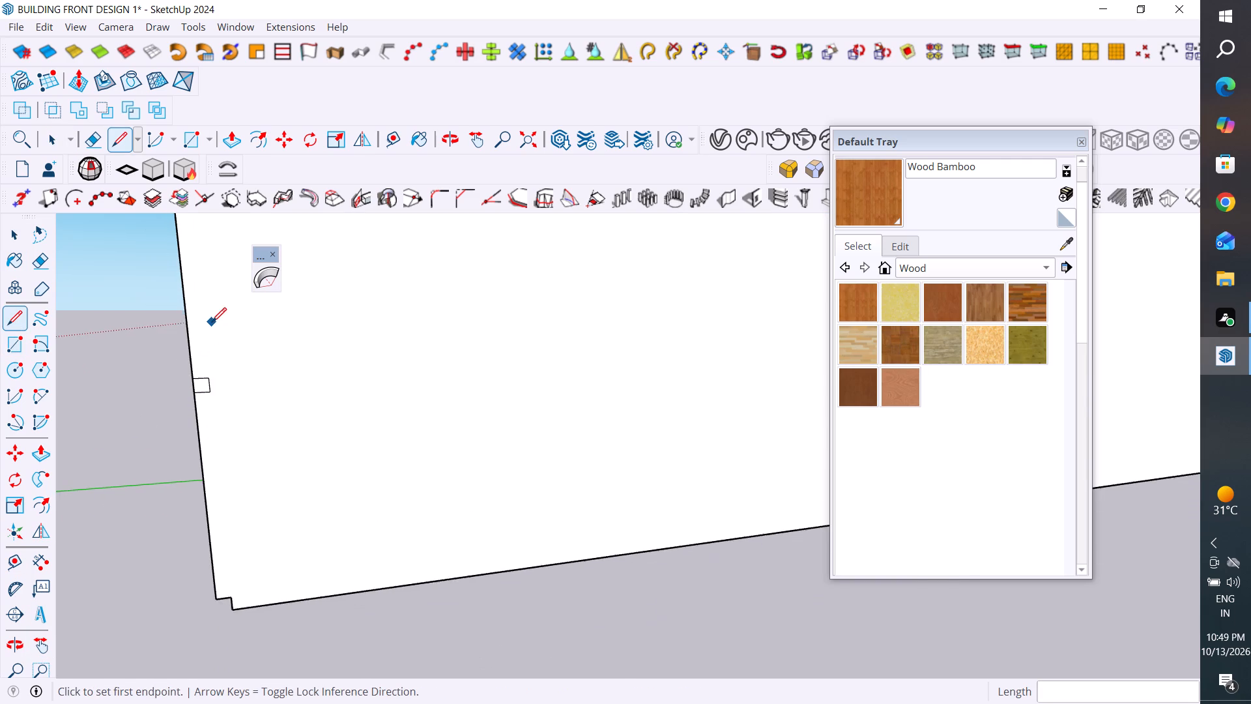
Draw a line continuing the wall face's bottom edge outward past the small notch at the lower corner.
scroll(212, 322, down, 3)
scroll(219, 533, up, 4)
scroll(226, 519, down, 4)
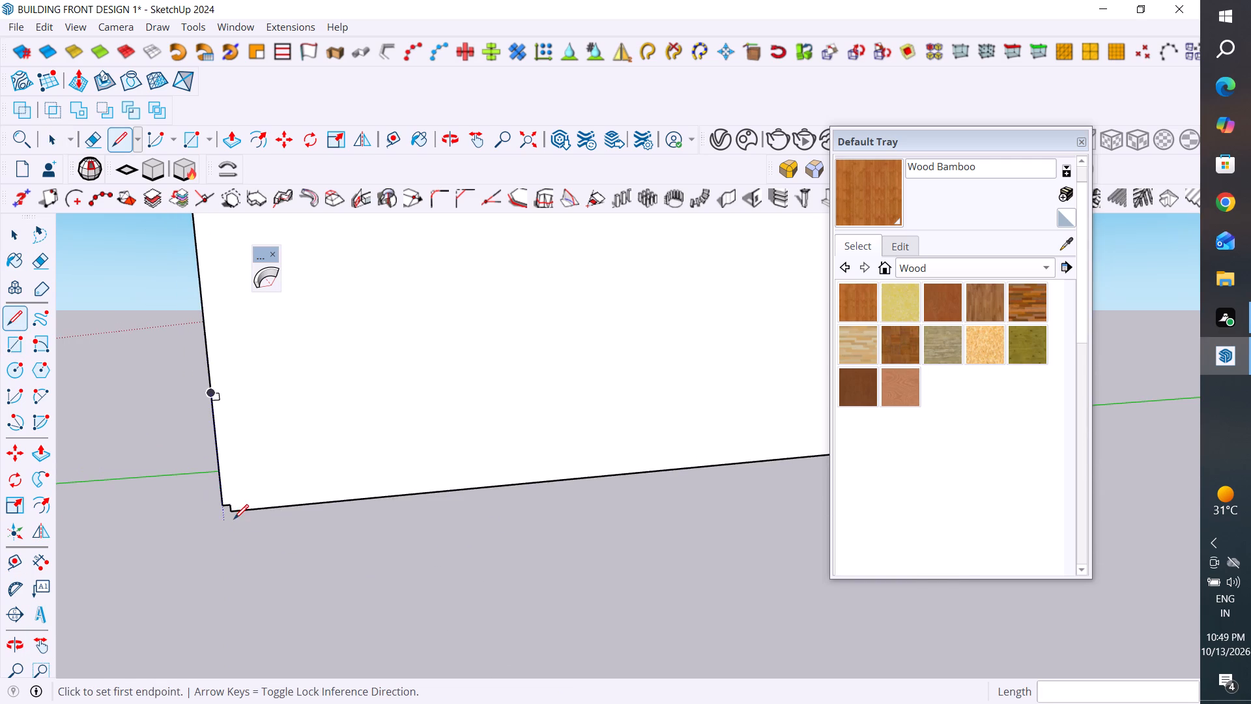
click(230, 512)
click(197, 511)
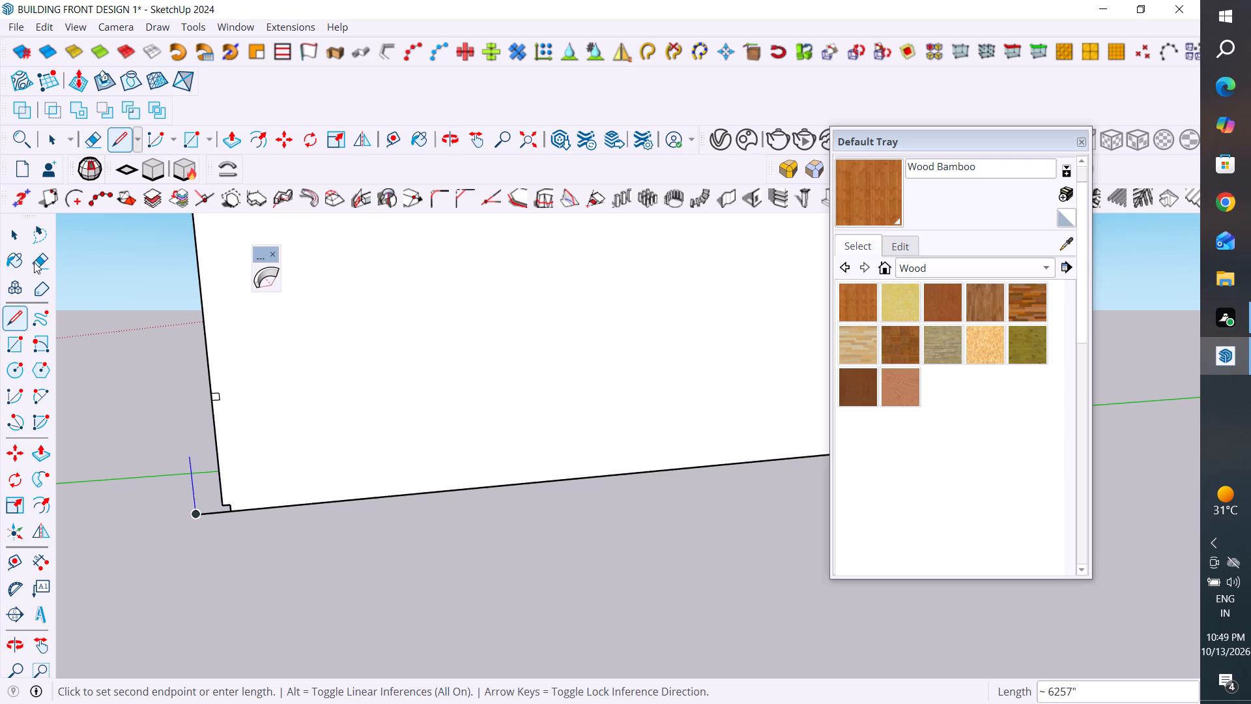
drag(14, 235, 16, 242)
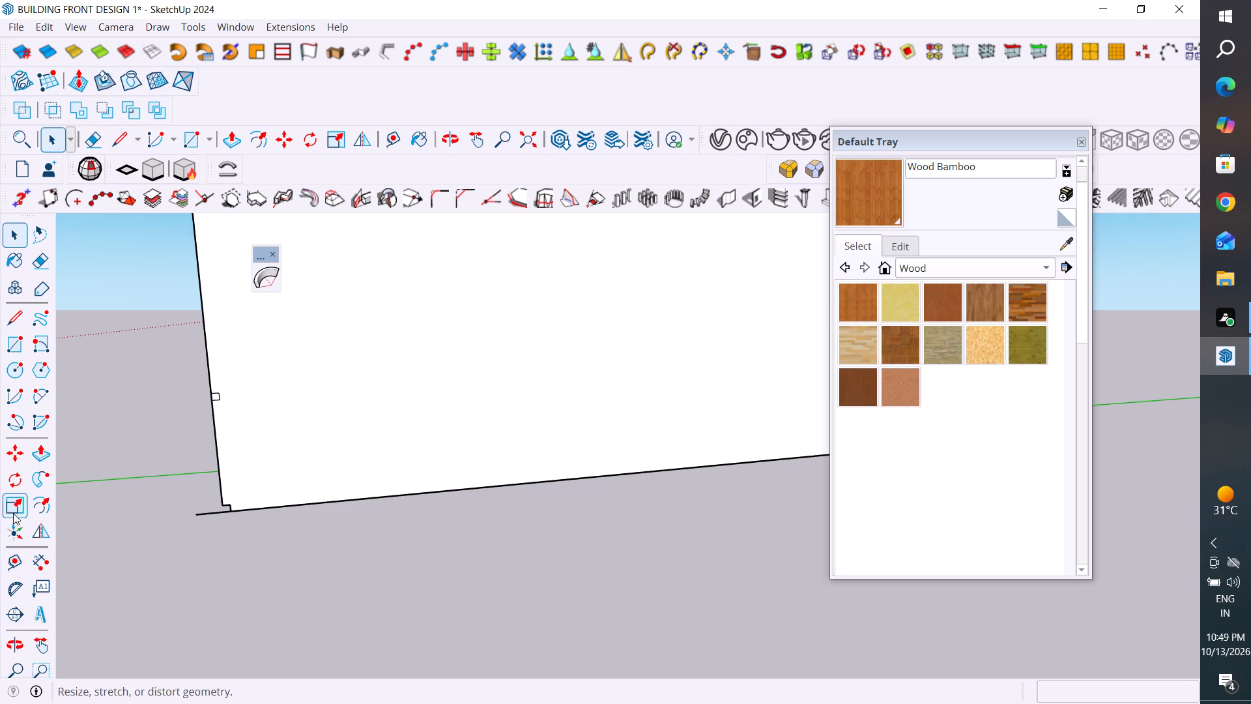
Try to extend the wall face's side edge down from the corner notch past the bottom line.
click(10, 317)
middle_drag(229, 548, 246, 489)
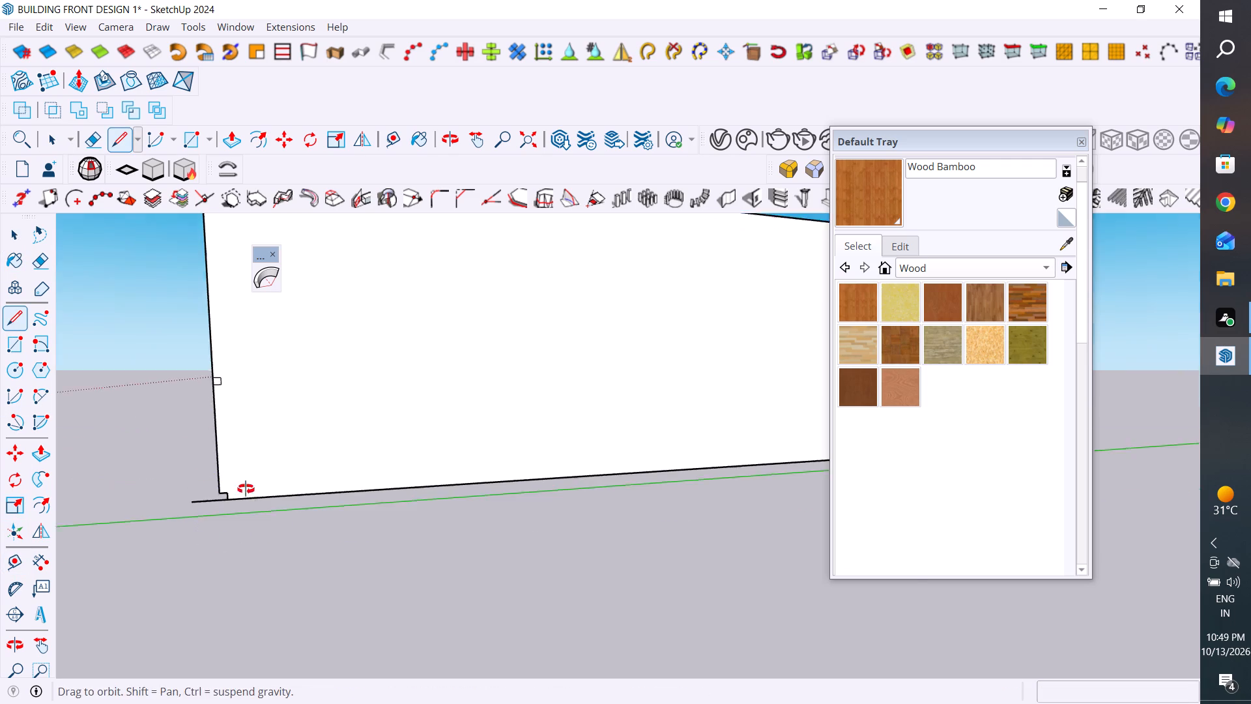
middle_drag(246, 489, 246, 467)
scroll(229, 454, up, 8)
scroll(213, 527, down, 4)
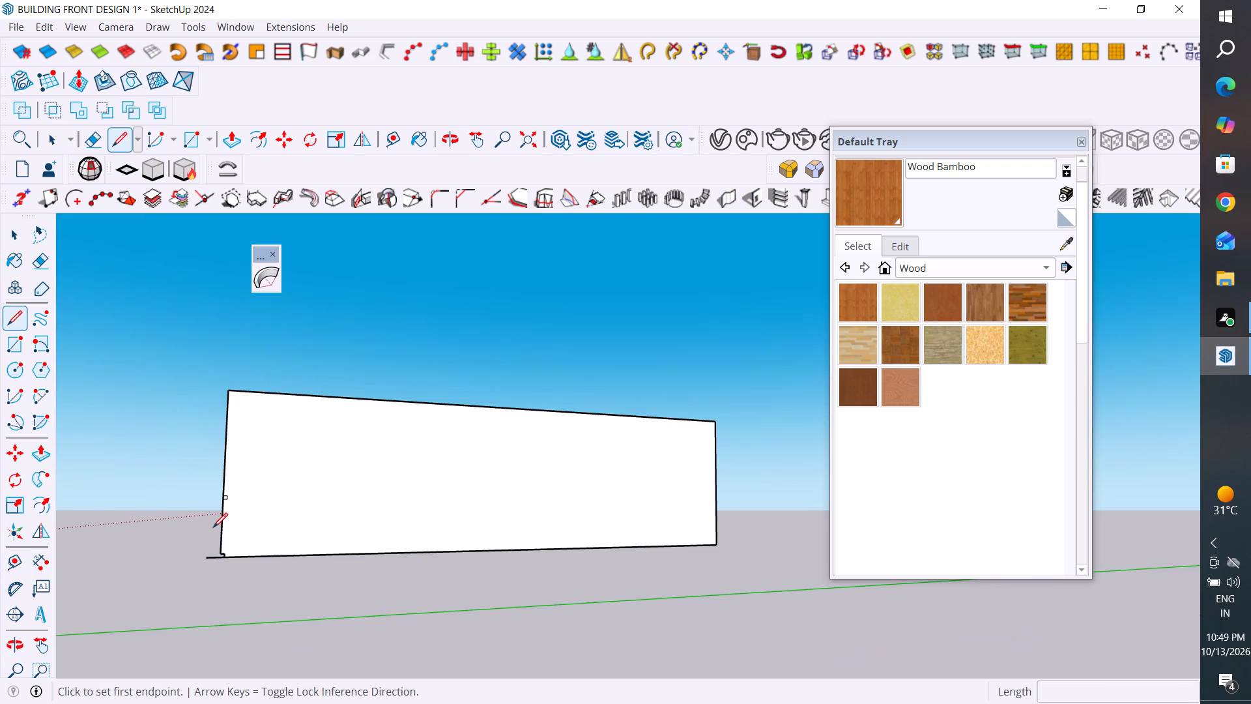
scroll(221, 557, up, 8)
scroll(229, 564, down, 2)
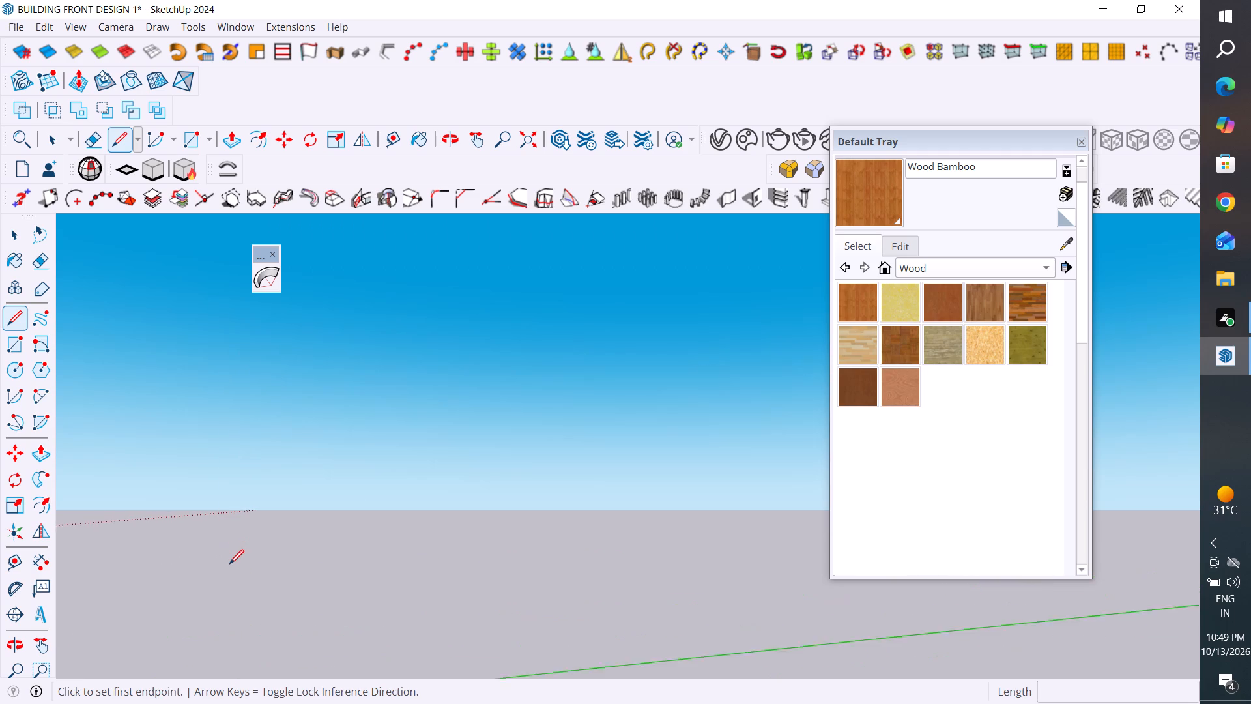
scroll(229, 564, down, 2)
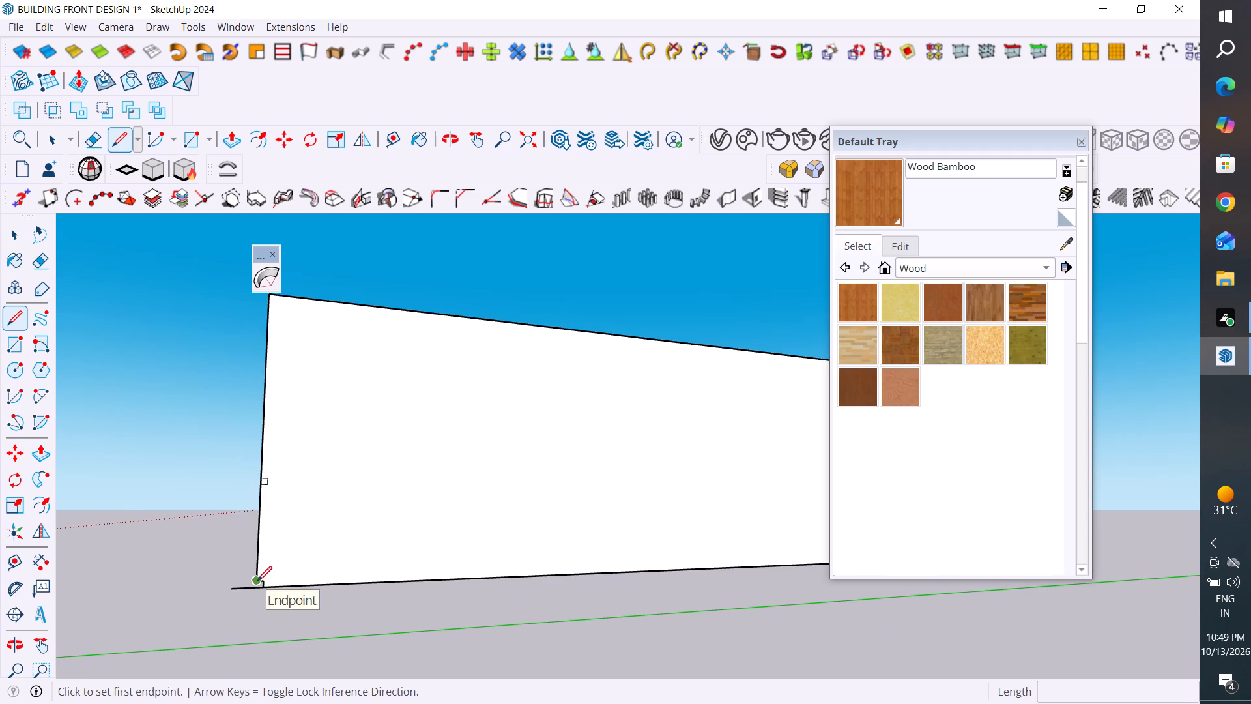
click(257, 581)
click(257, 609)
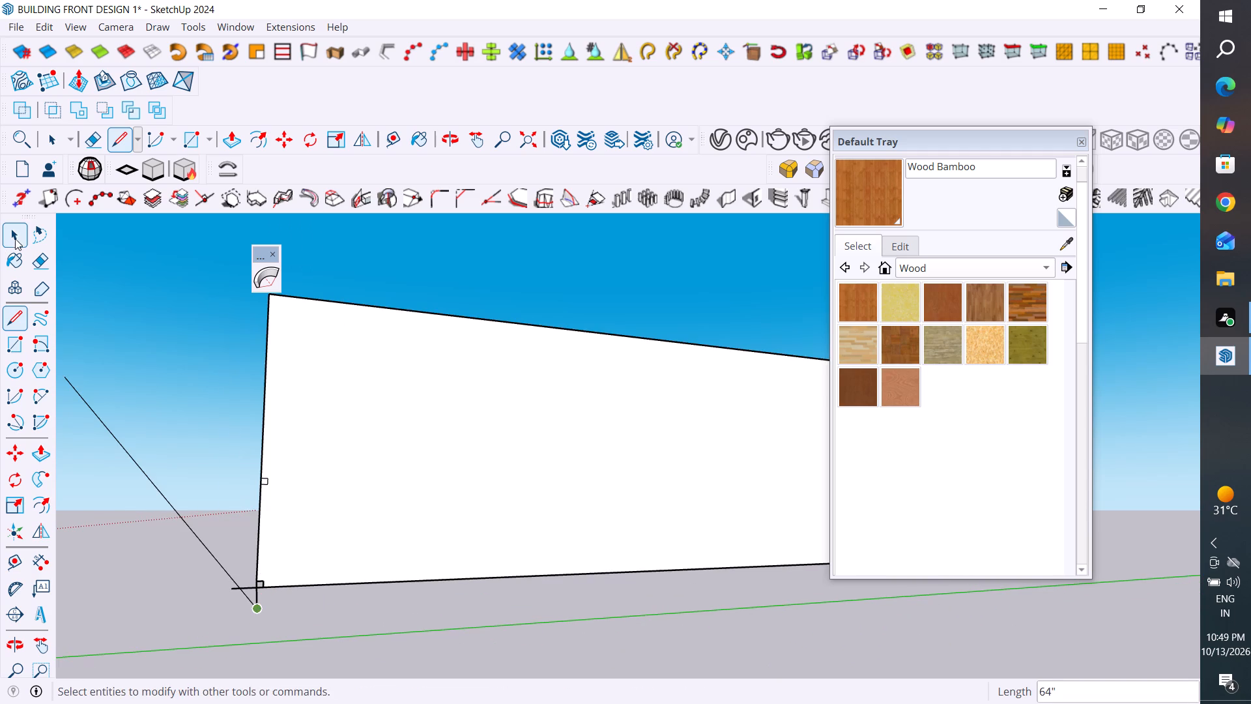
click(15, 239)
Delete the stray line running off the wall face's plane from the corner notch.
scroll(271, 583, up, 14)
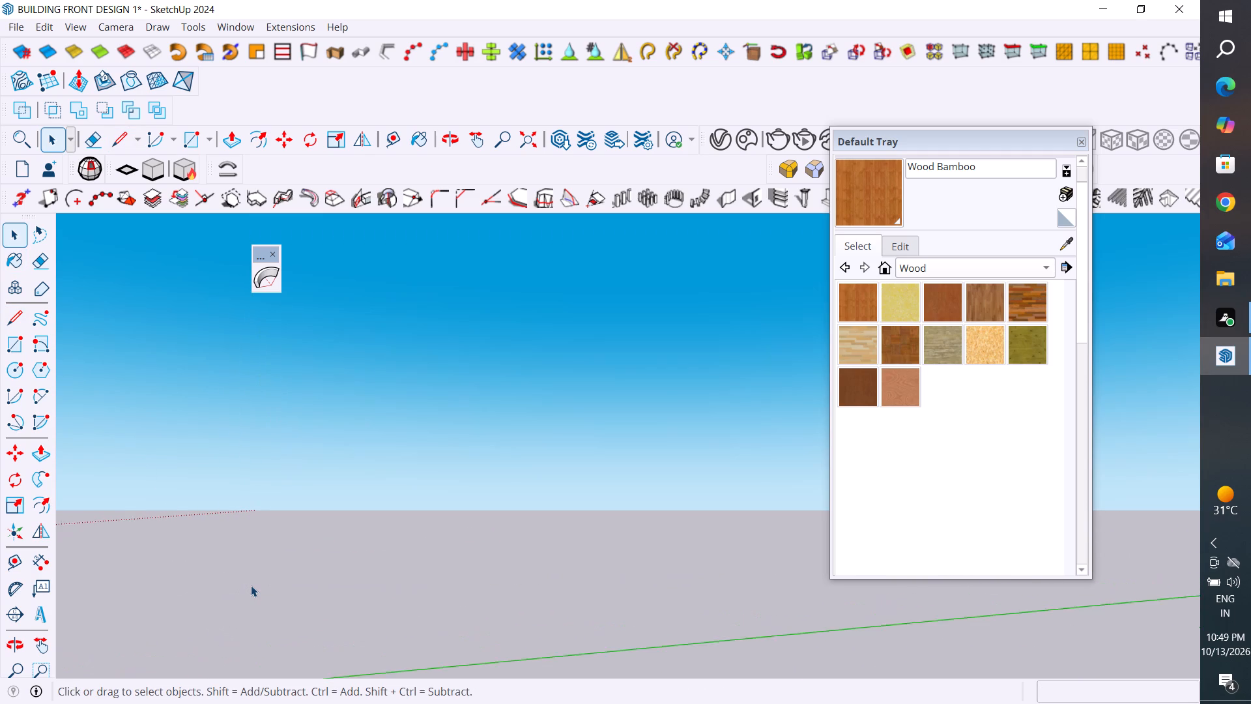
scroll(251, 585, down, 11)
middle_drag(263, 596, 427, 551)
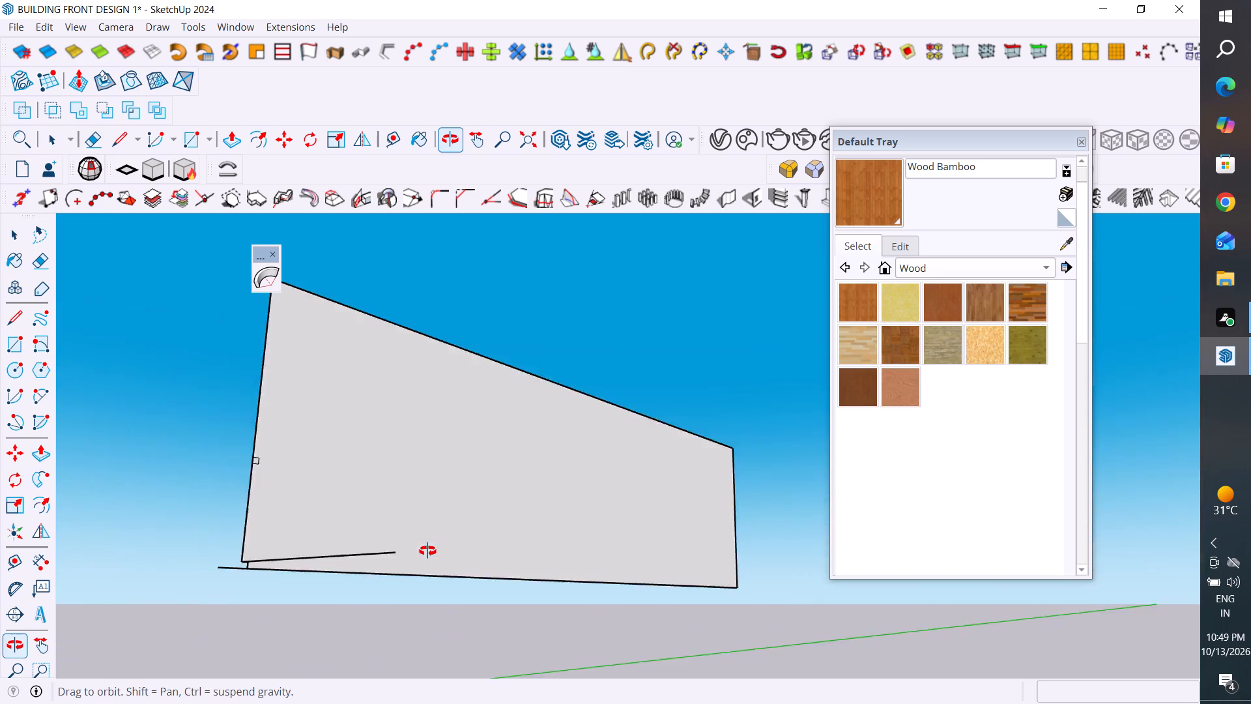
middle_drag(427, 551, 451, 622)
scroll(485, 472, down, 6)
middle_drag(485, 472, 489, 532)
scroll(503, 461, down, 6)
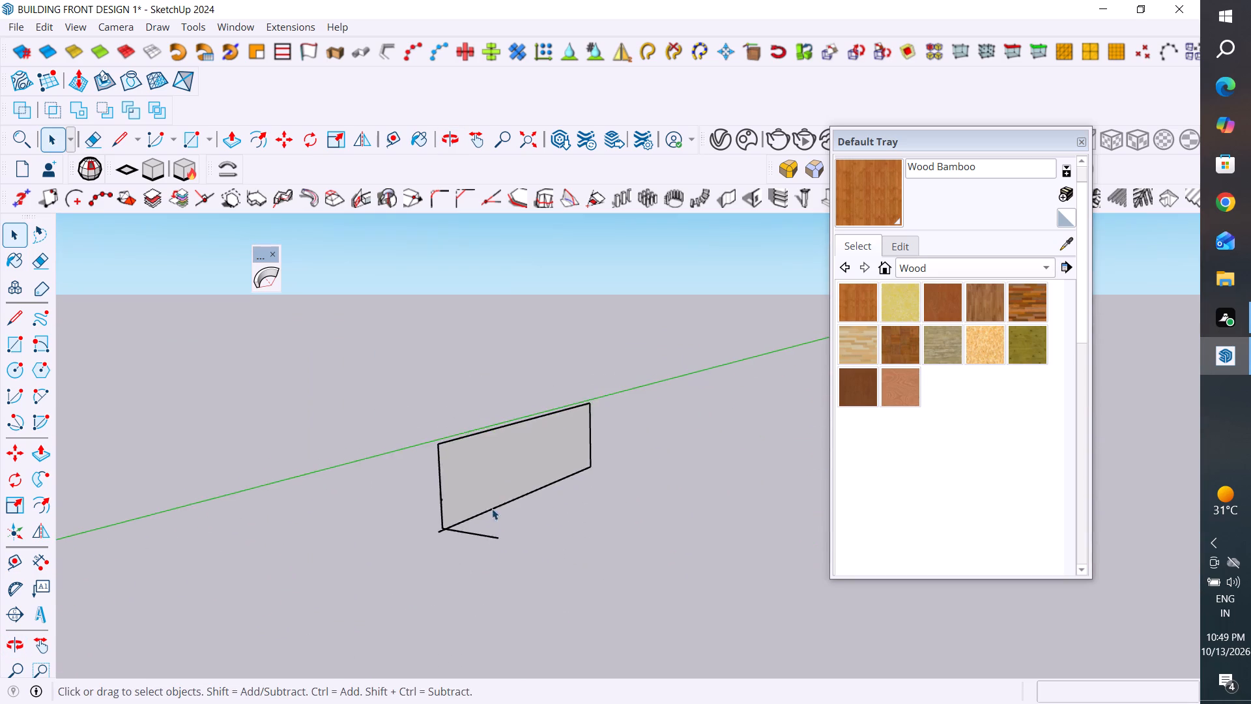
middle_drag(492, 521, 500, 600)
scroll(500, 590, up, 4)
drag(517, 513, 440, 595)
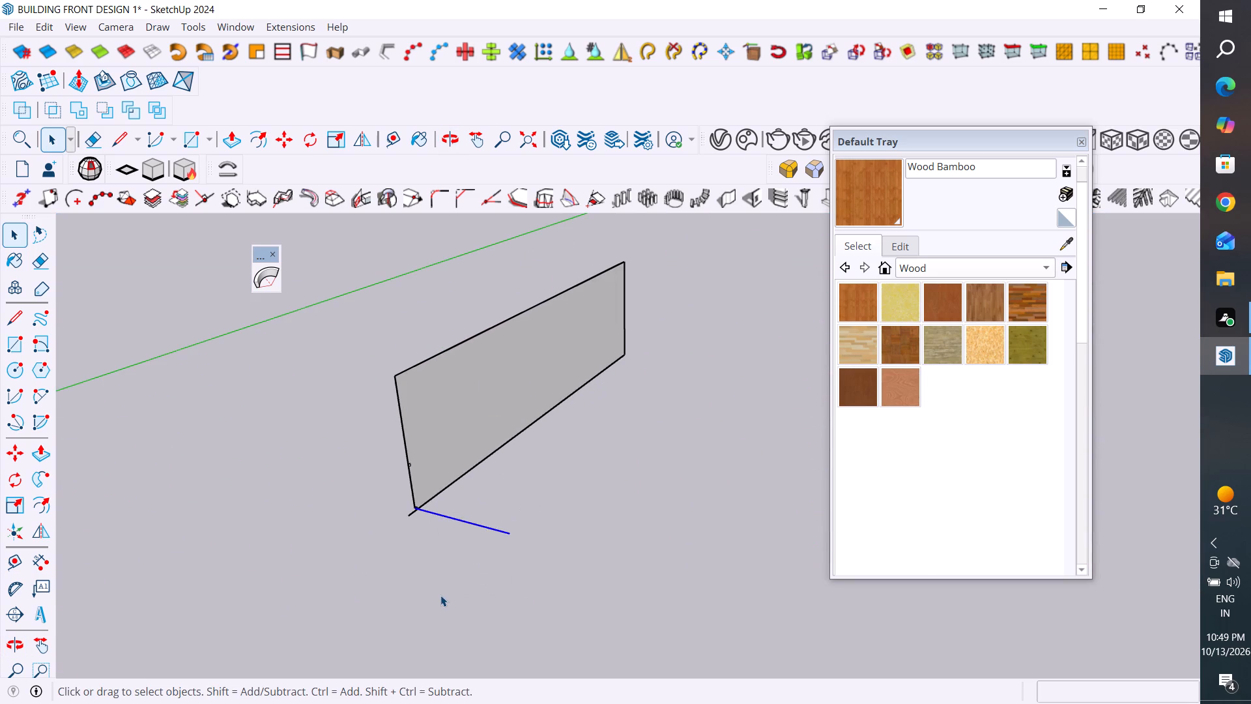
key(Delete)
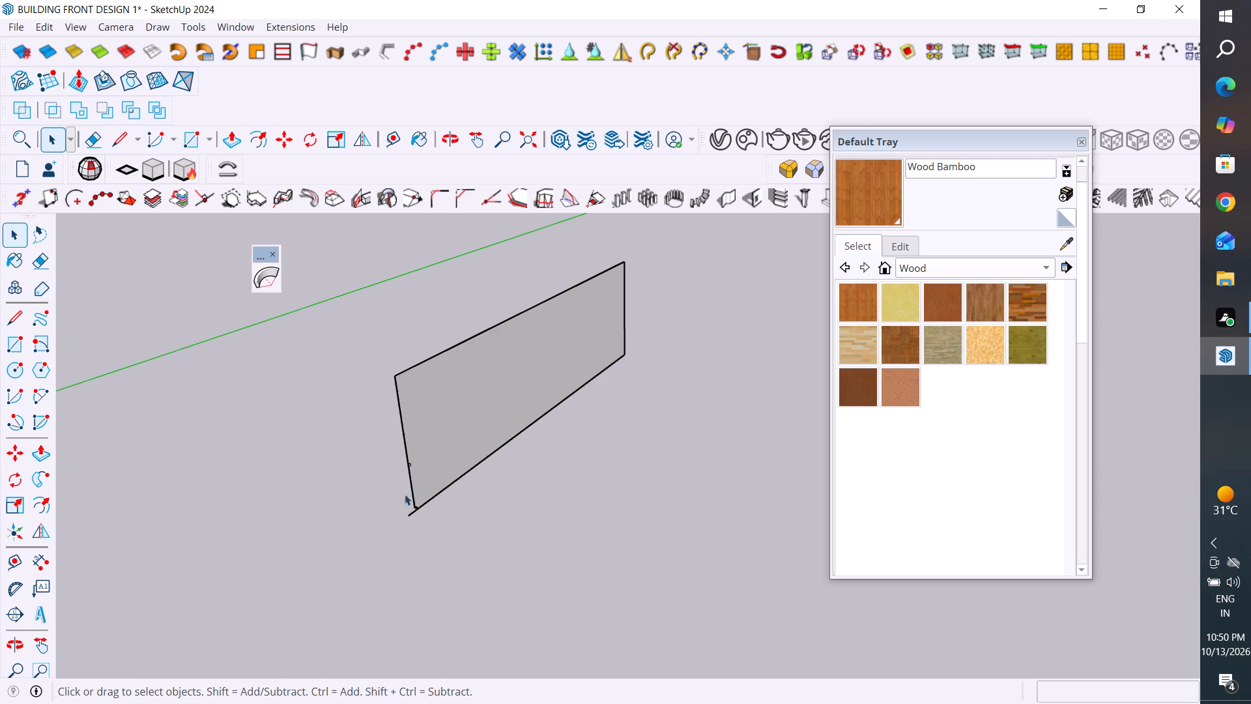
Draw a line continuing the side edge down from the corner notch, crossing the extended bottom line.
scroll(403, 552, up, 9)
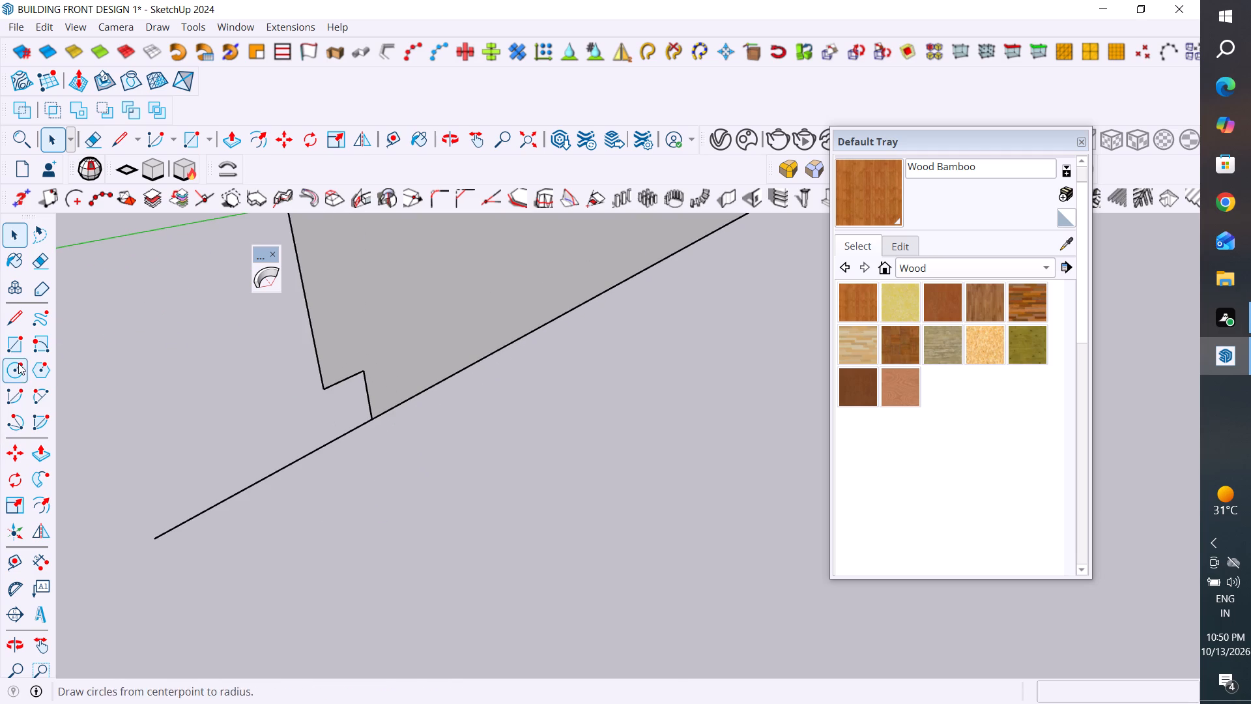
click(12, 321)
click(325, 393)
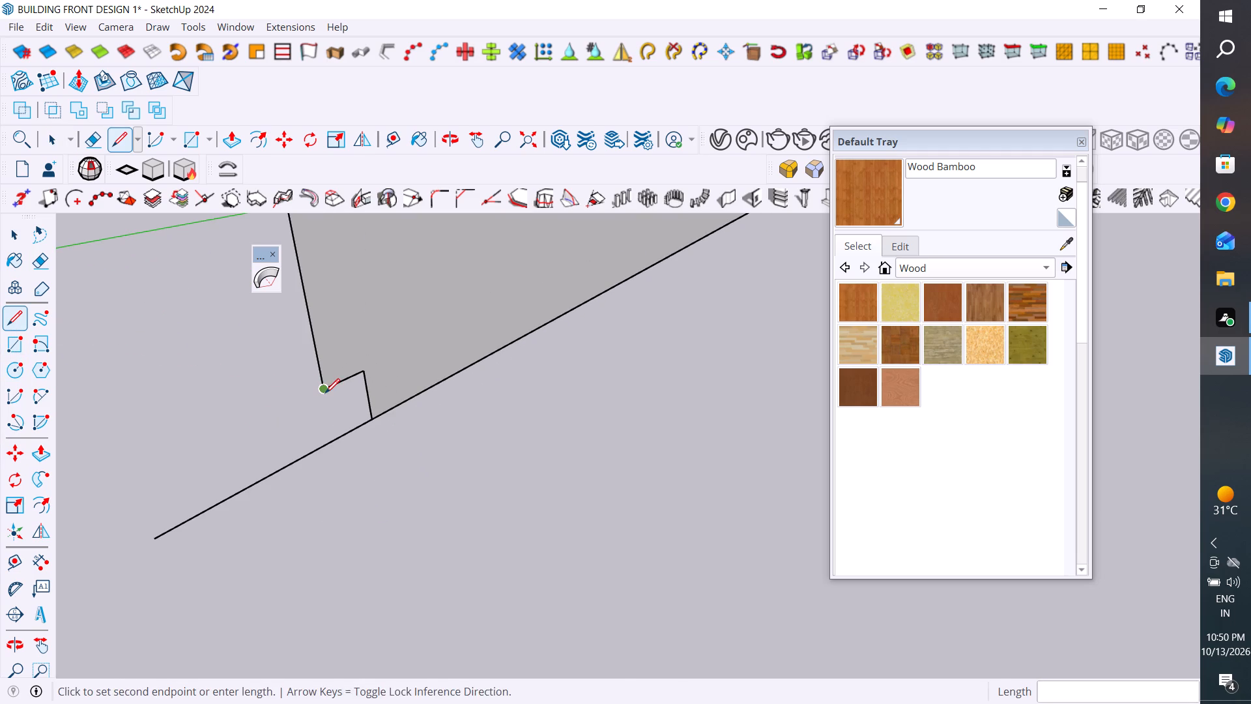
click(351, 469)
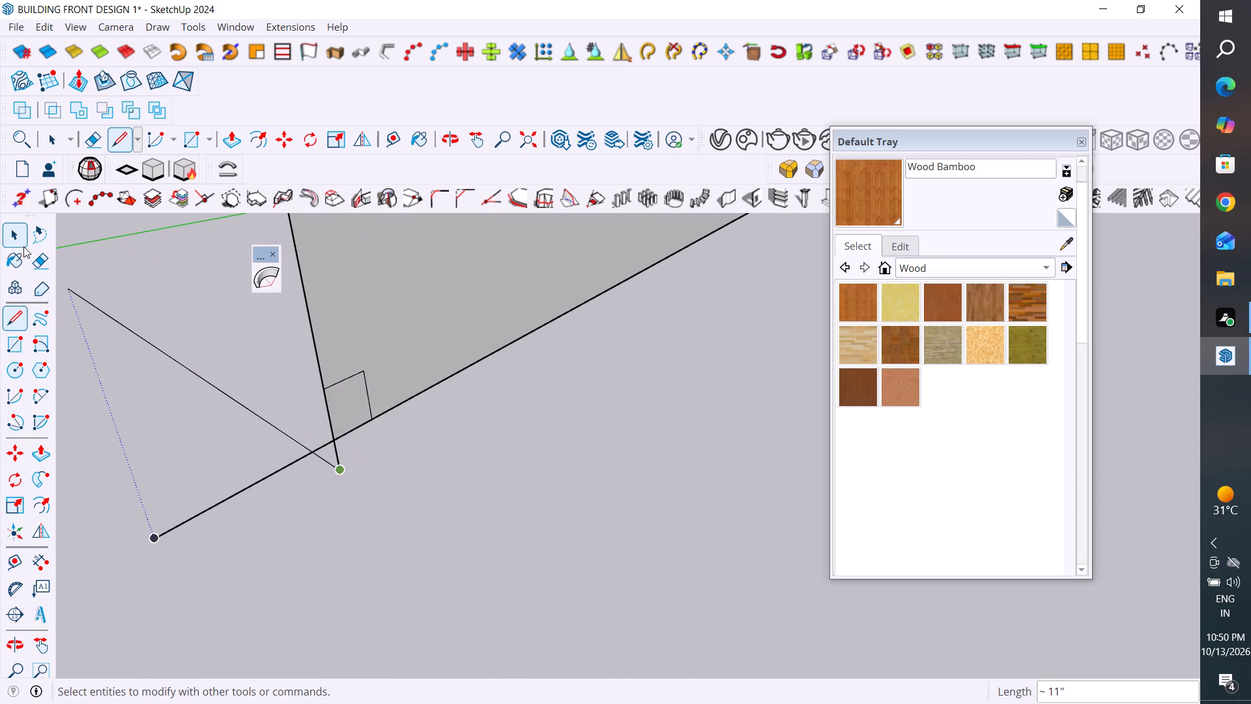
Delete the small notch's two edges and the overshooting line ends at the wall face's lower corner.
click(8, 235)
click(354, 378)
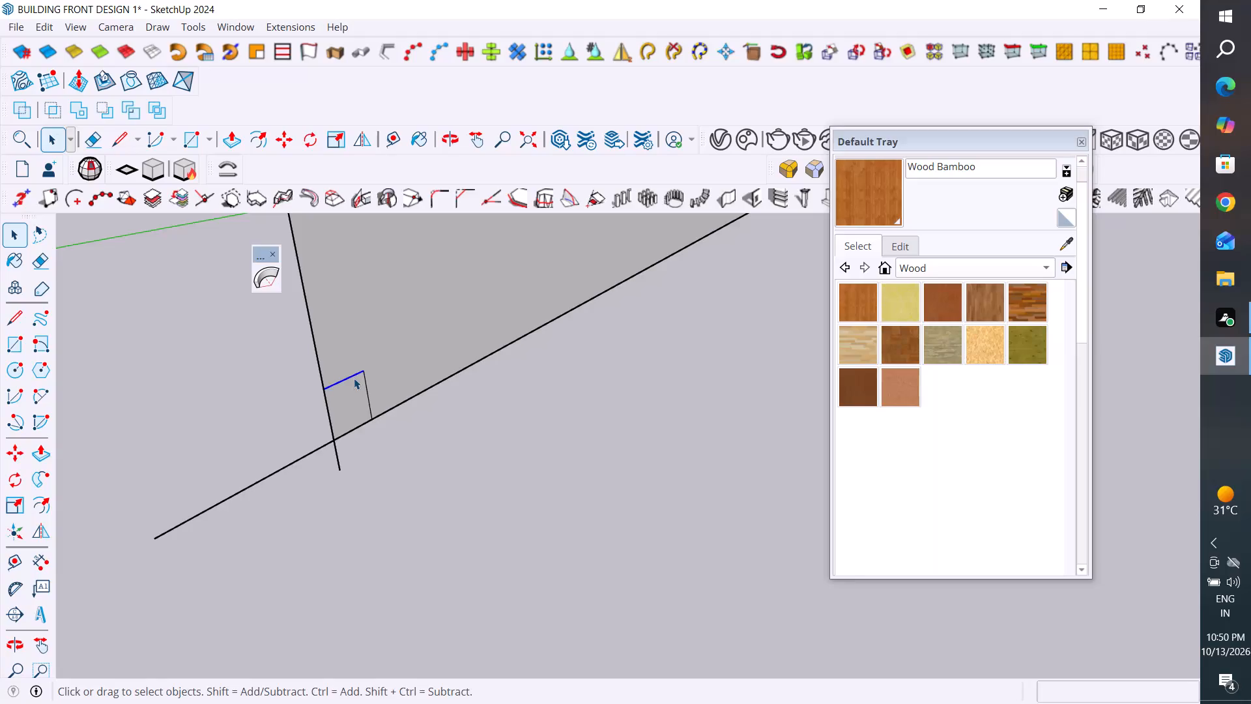
key(Delete)
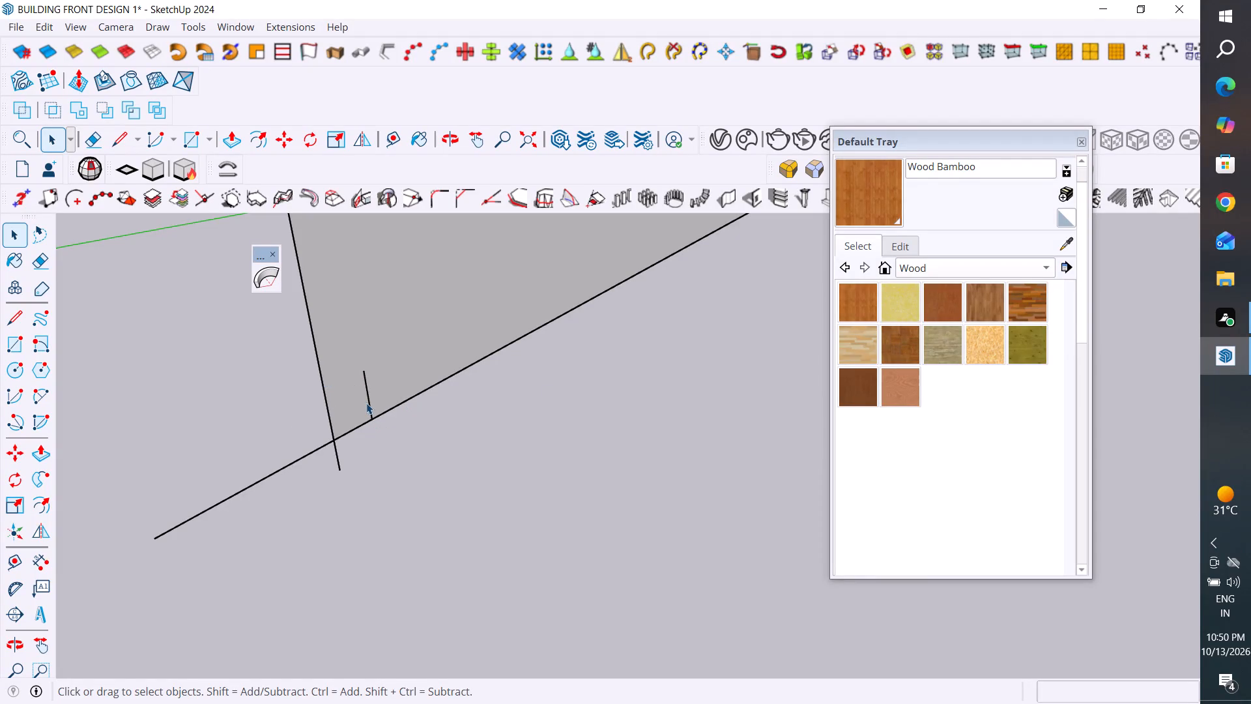
click(371, 405)
key(Delete)
click(336, 451)
key(Delete)
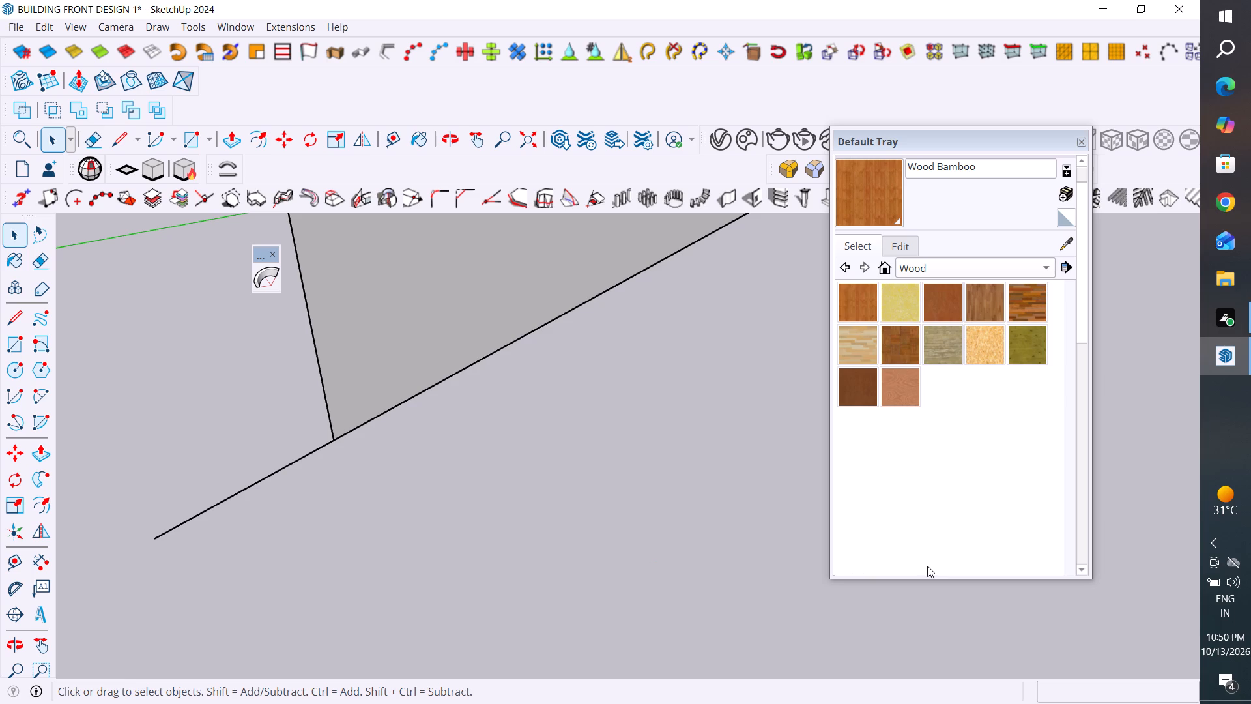
click(320, 447)
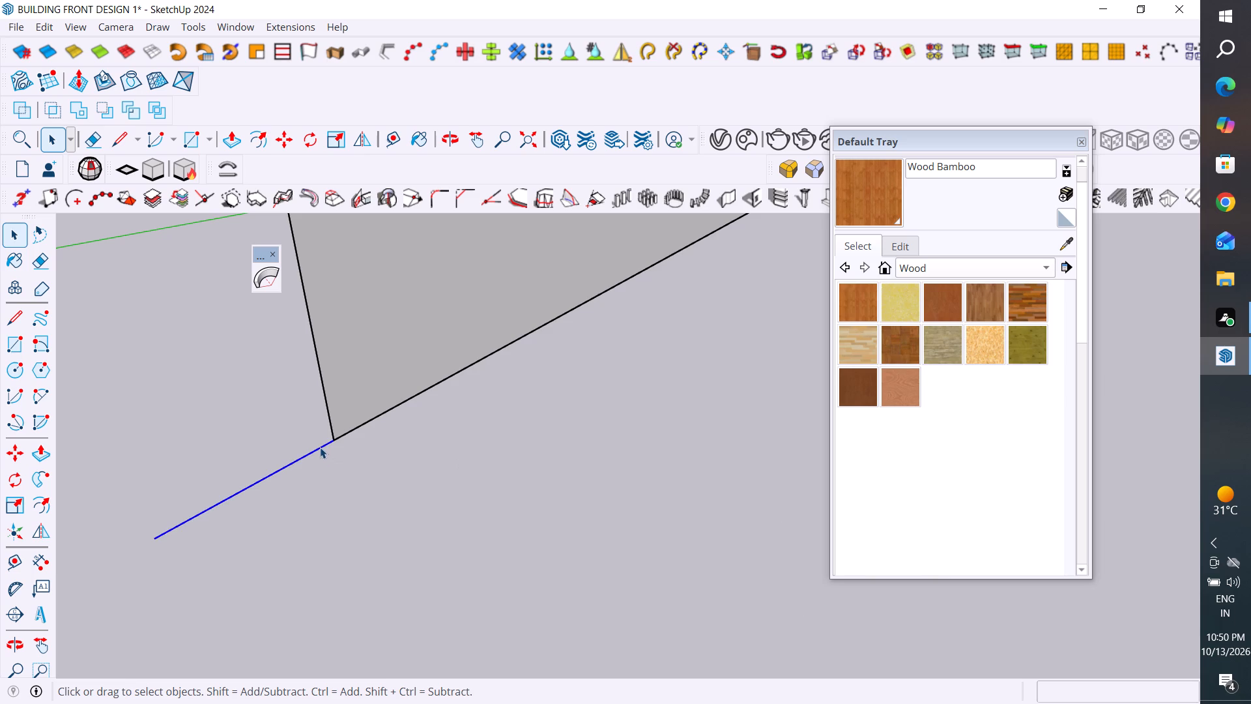
key(Delete)
Delete the three edges of the small notch along the wall face's side edge.
scroll(320, 430, down, 16)
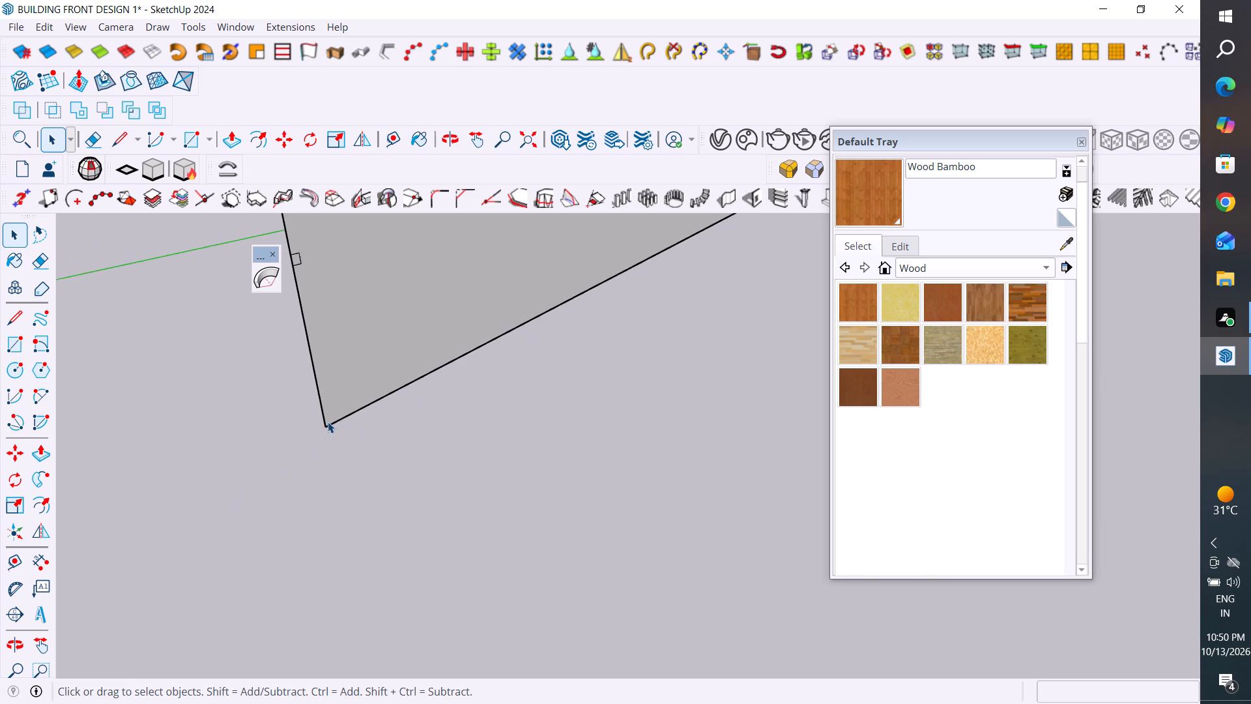
scroll(328, 422, down, 11)
scroll(323, 347, up, 17)
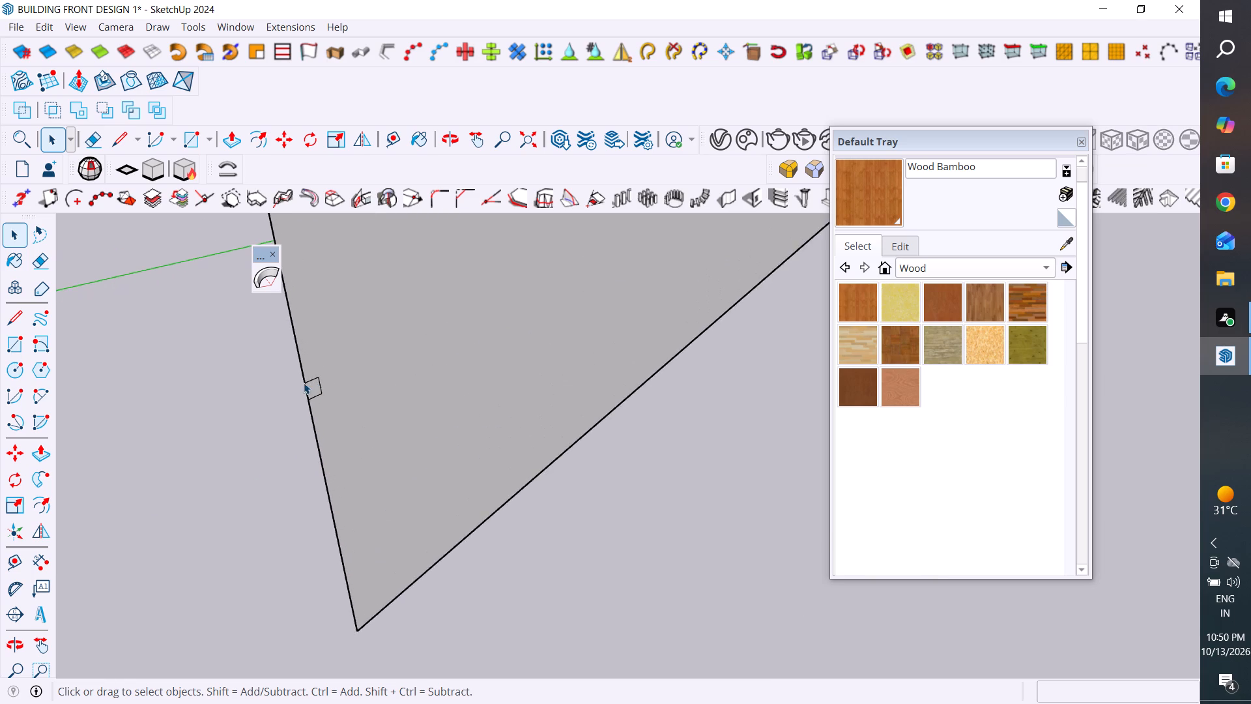
scroll(303, 384, up, 4)
click(346, 363)
key(Delete)
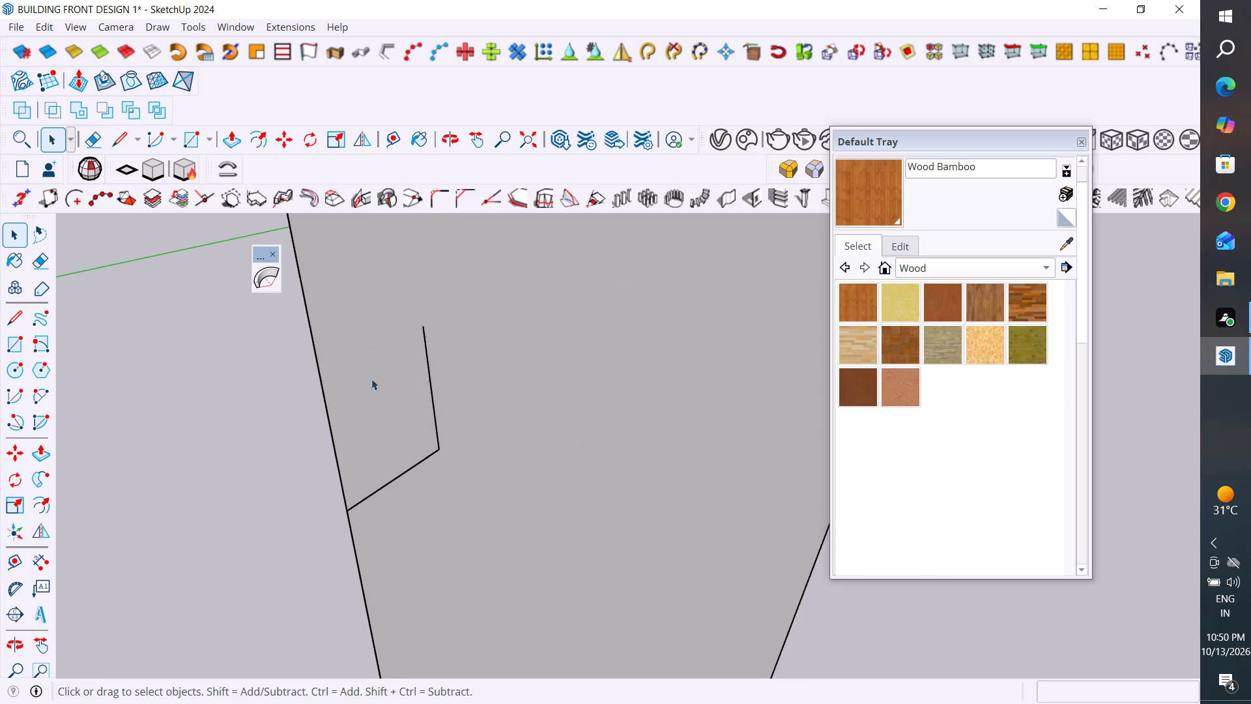
click(429, 373)
key(Delete)
click(433, 453)
key(Delete)
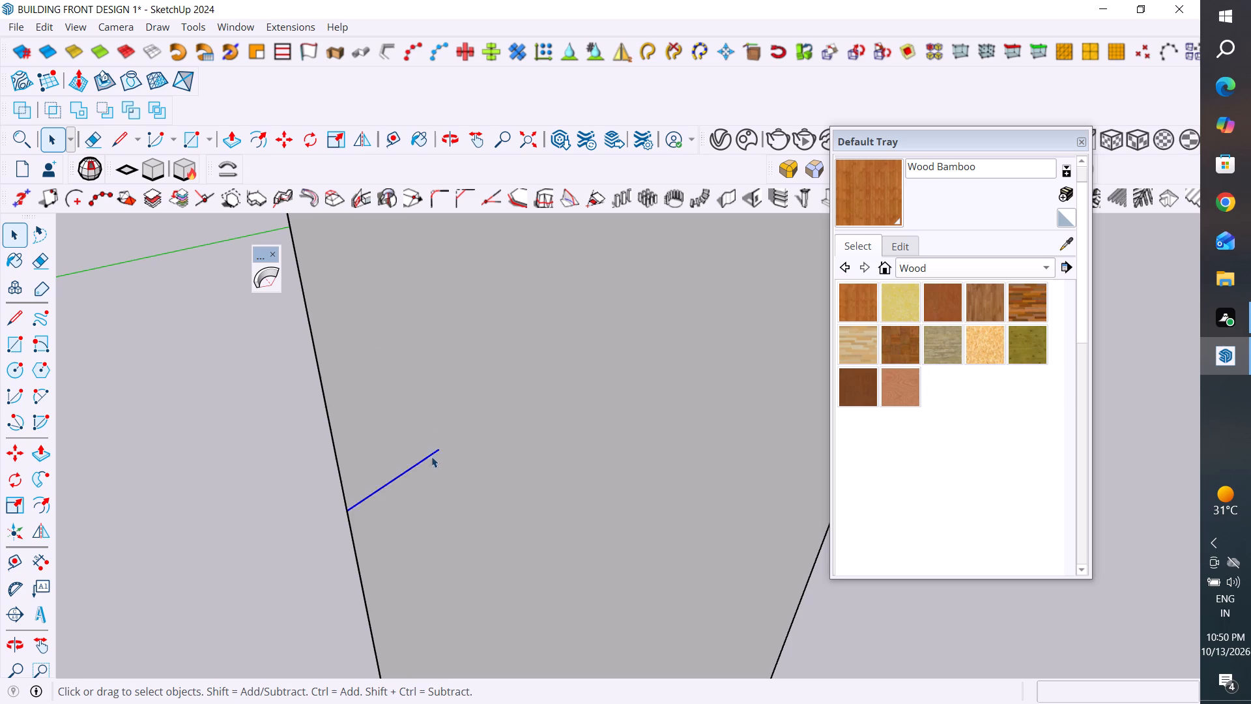
Extrude the cleaned wall face to a thickness of 10" with Push/Pull.
scroll(339, 488, down, 19)
middle_drag(490, 486, 344, 469)
click(428, 380)
click(229, 137)
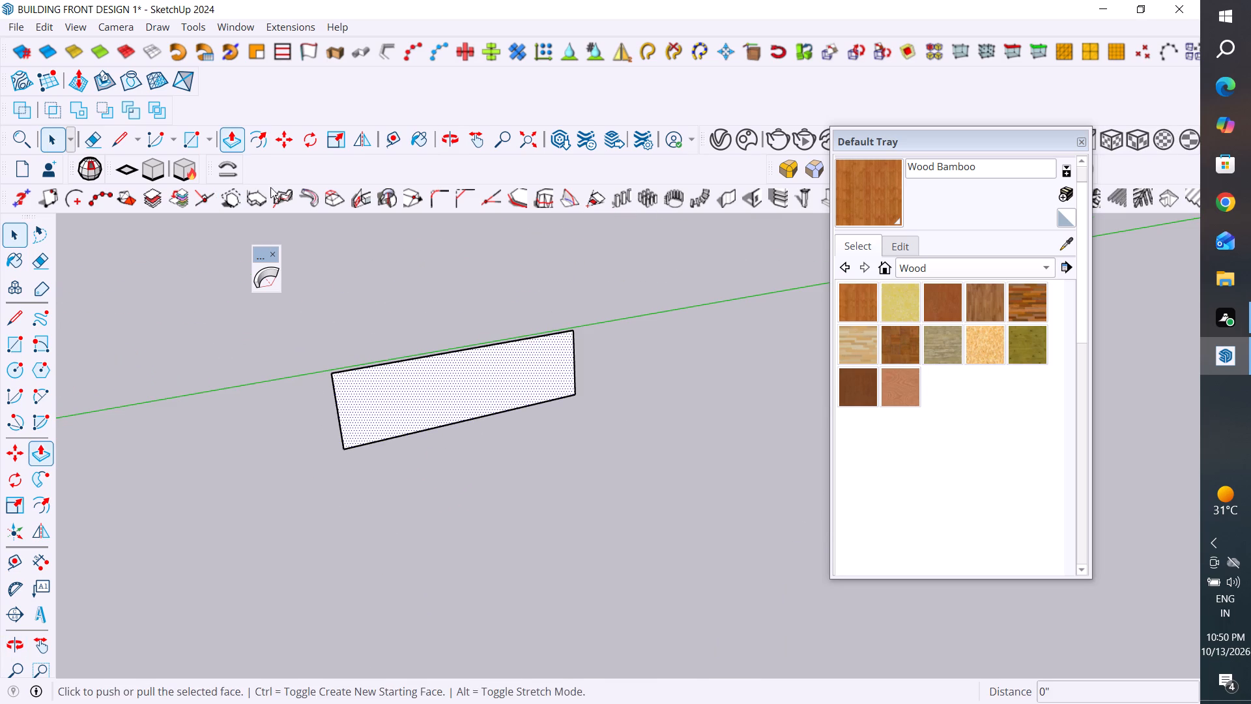
click(420, 380)
text(10")
key(Return)
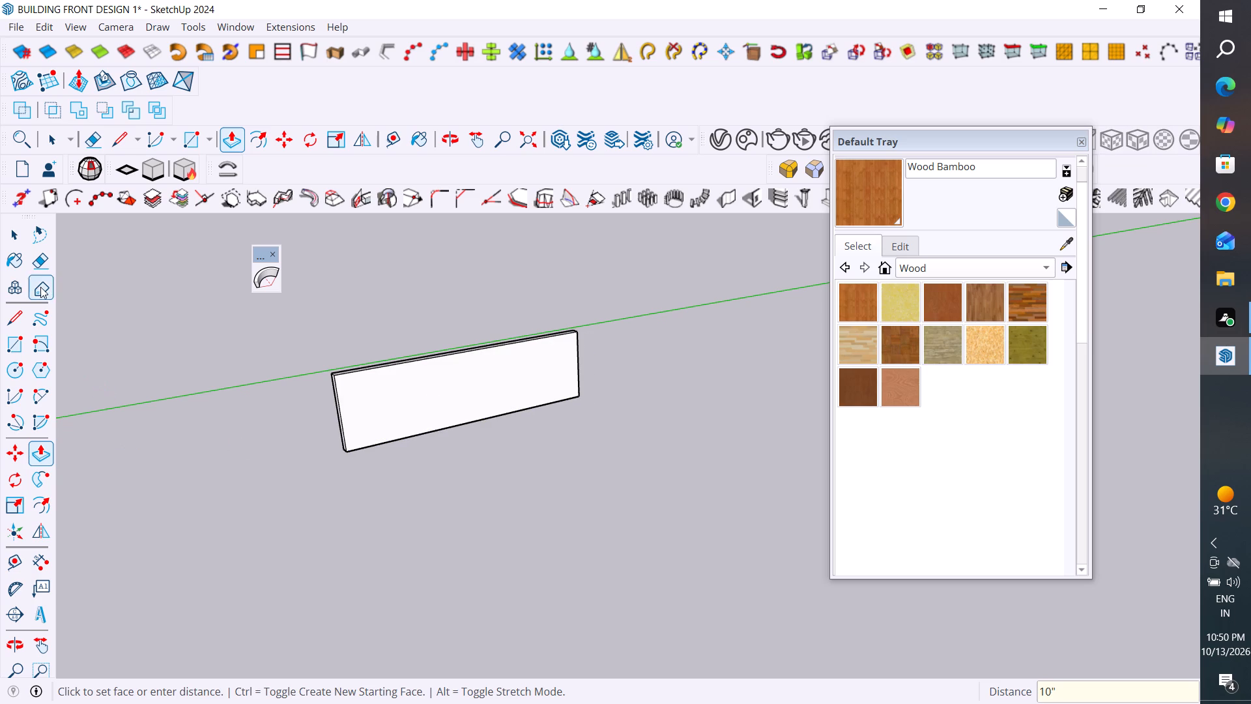
Group all the geometry of the extruded side wall.
click(18, 229)
triple_click(456, 419)
click(455, 416)
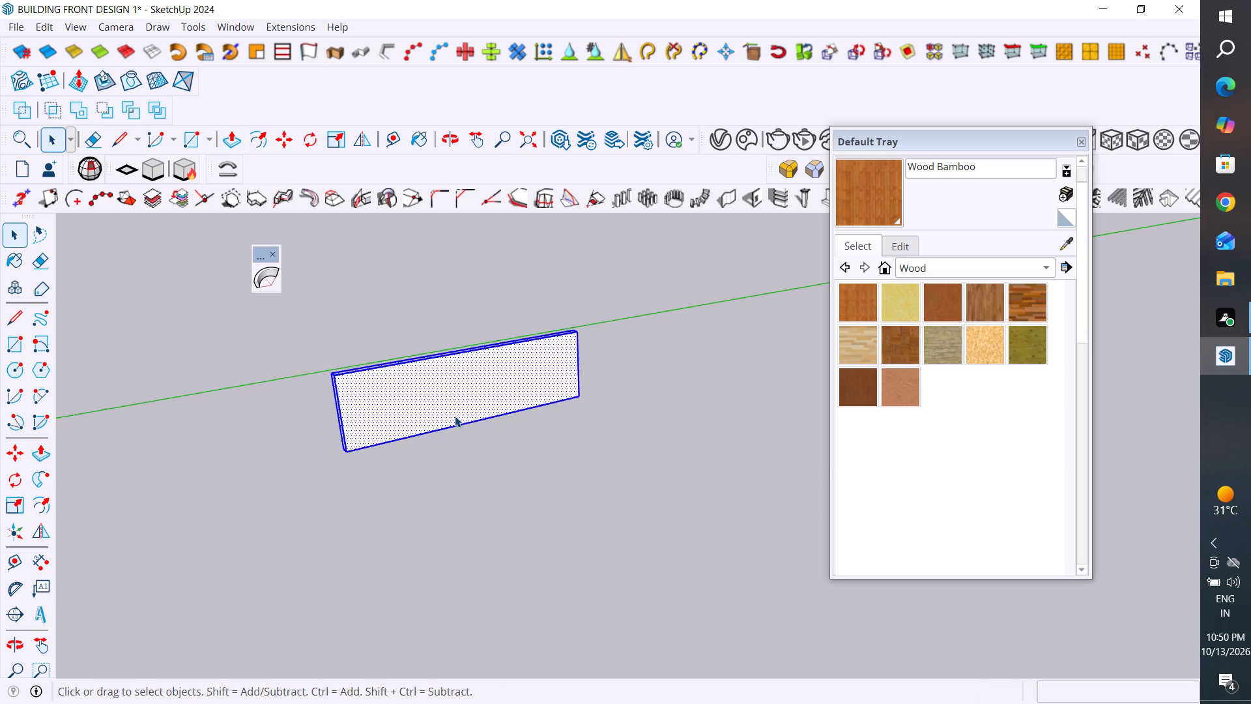
right_click(455, 416)
click(529, 153)
click(474, 480)
Place a guide line on the side wall 33" inward from its short end edge.
scroll(446, 463, down, 7)
middle_drag(560, 491, 459, 501)
scroll(476, 387, up, 5)
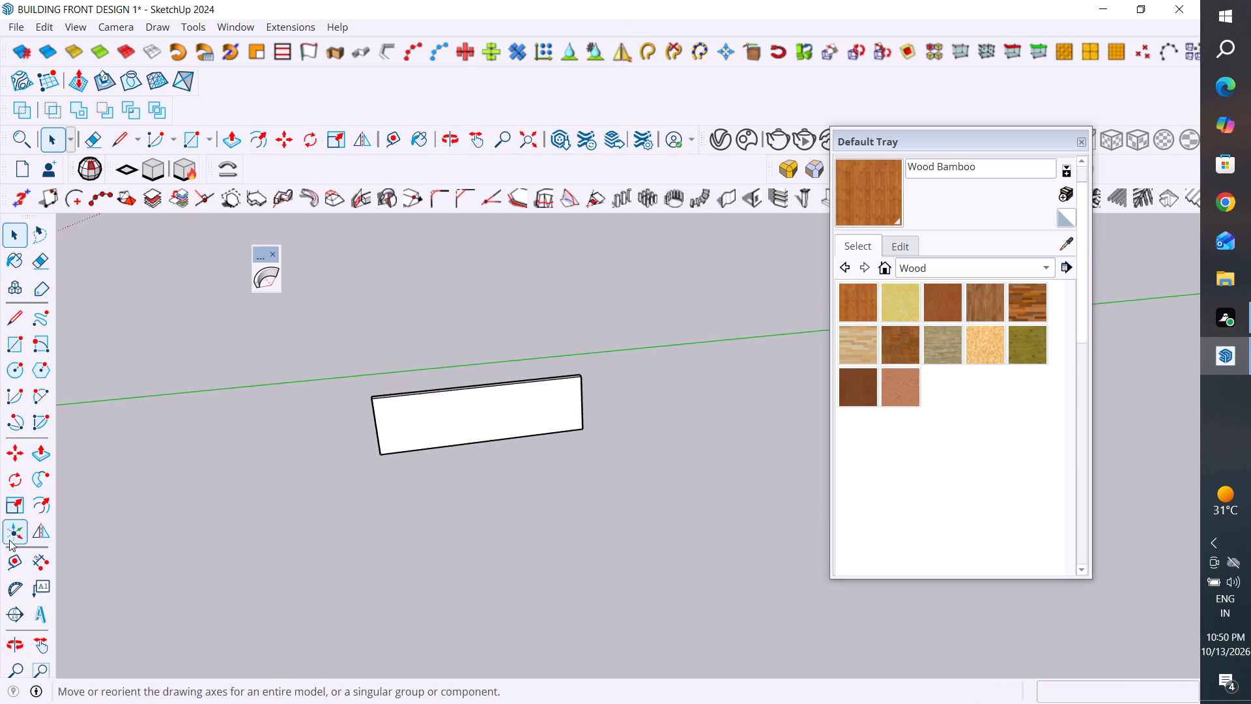
click(20, 561)
scroll(457, 416, up, 4)
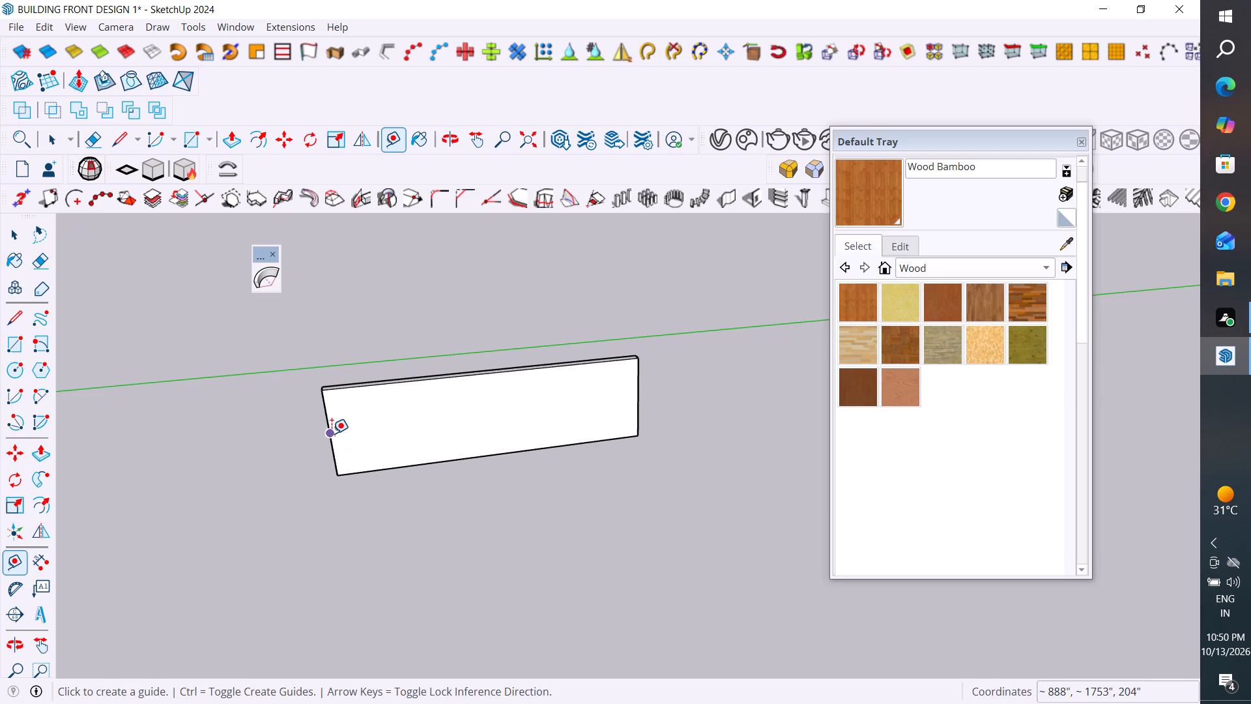
click(327, 428)
text(33)
key(shift+quotedbl)
key(Return)
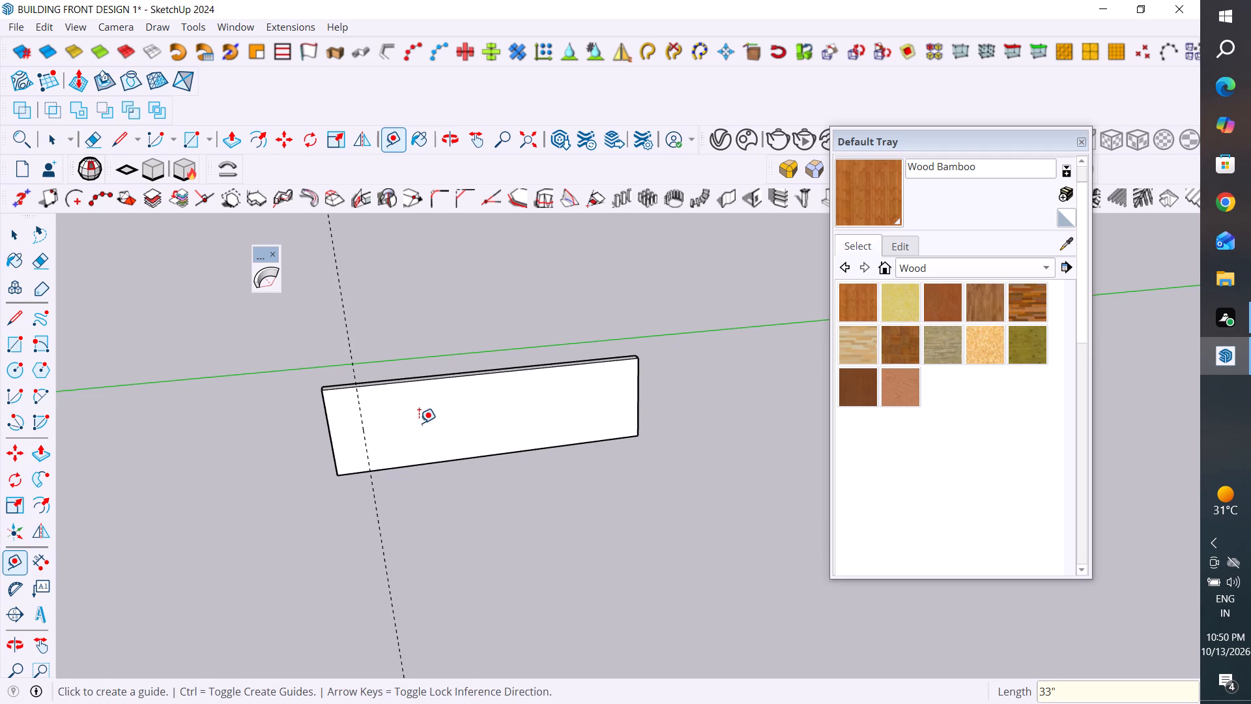
Place a second guide line on the side wall 36" beyond the first guide.
click(358, 420)
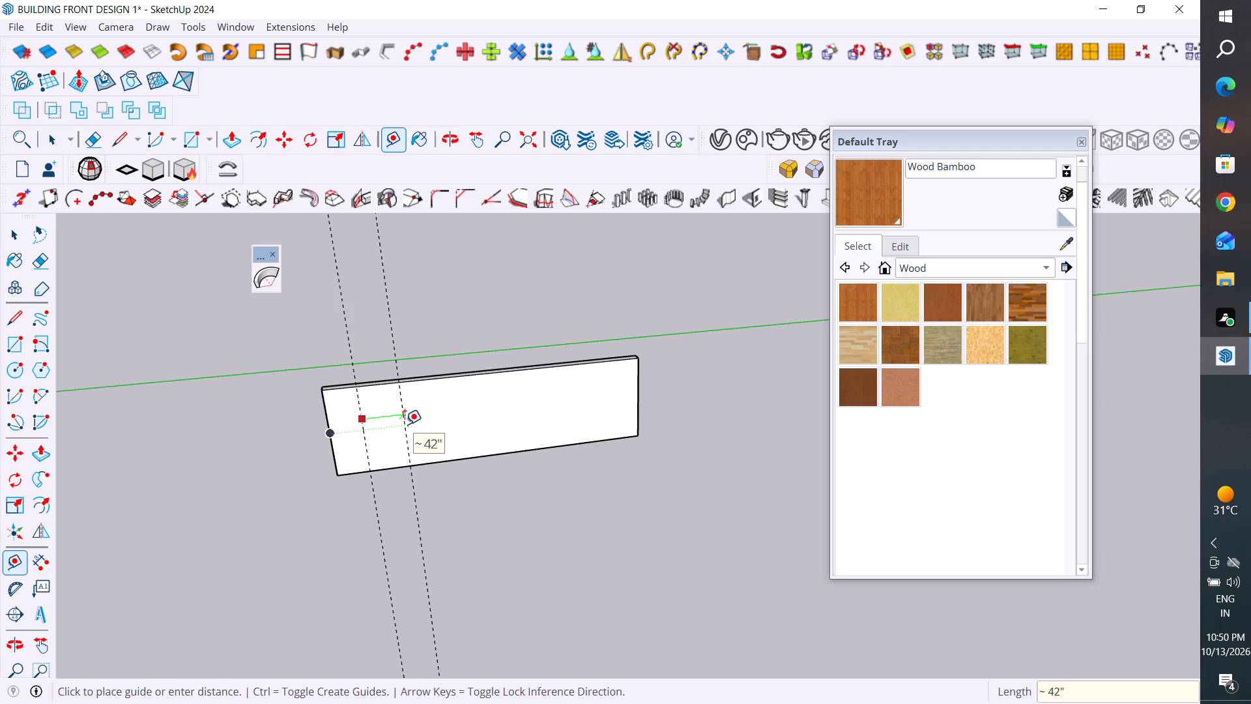
text(36")
key(Return)
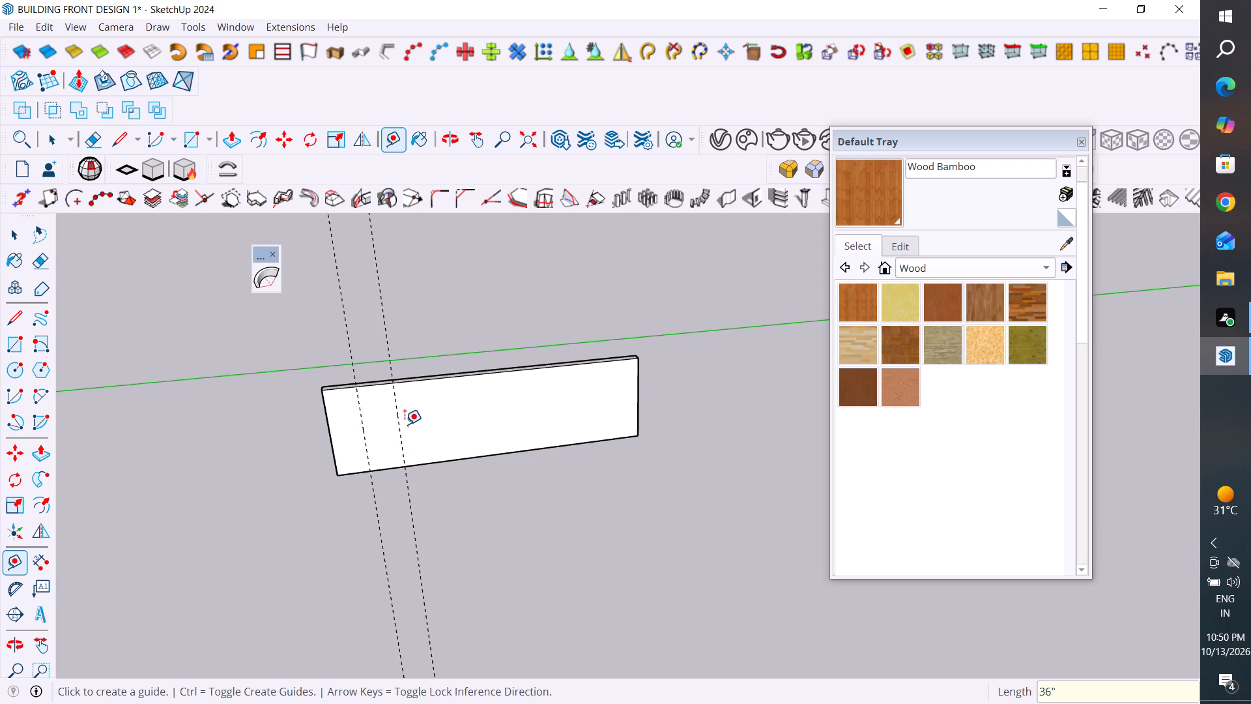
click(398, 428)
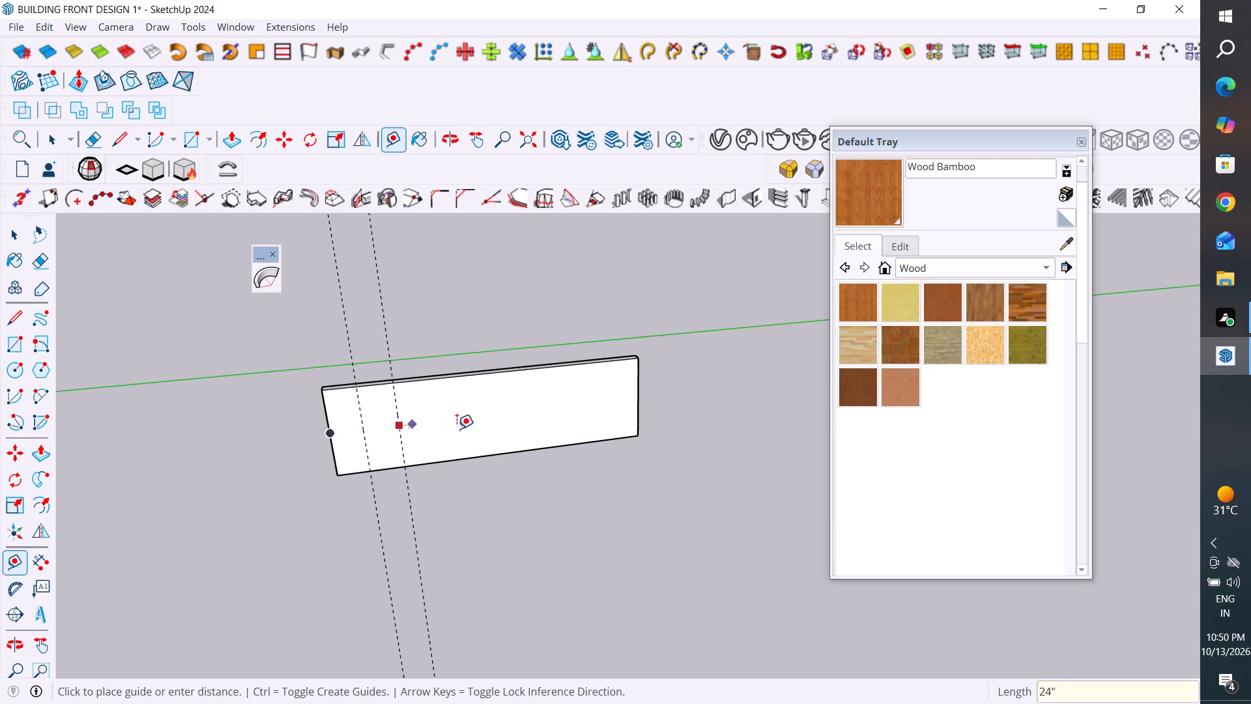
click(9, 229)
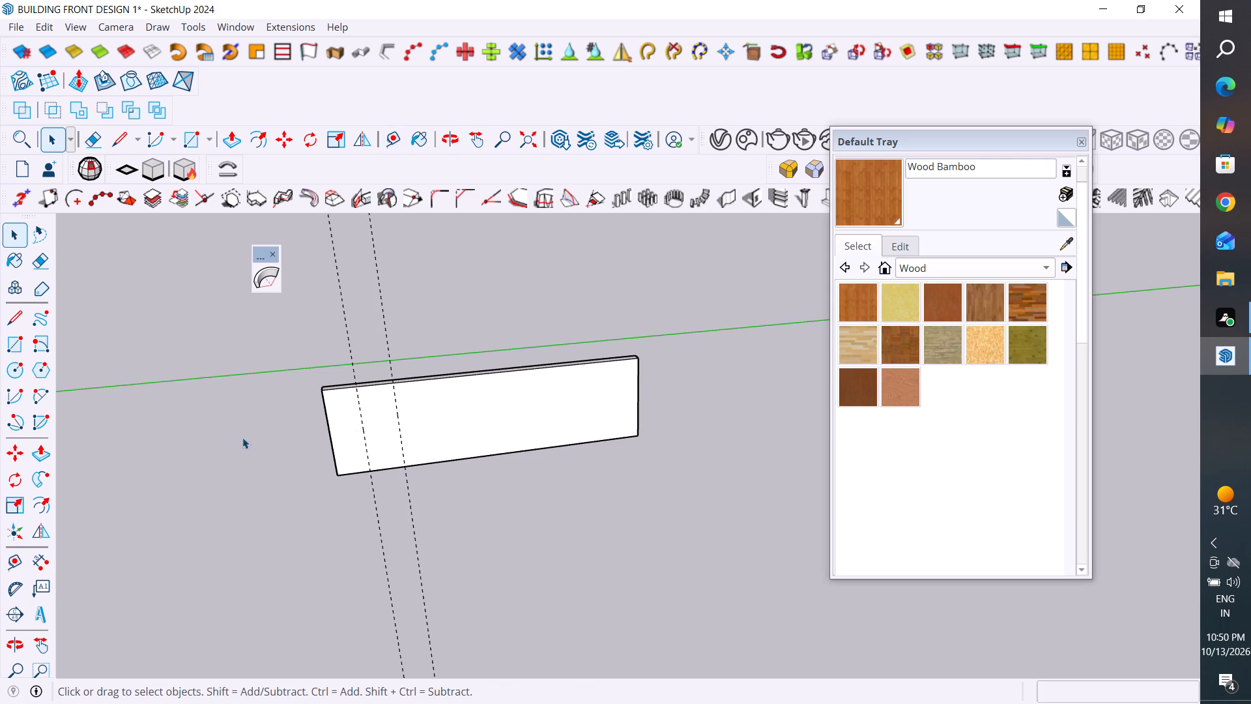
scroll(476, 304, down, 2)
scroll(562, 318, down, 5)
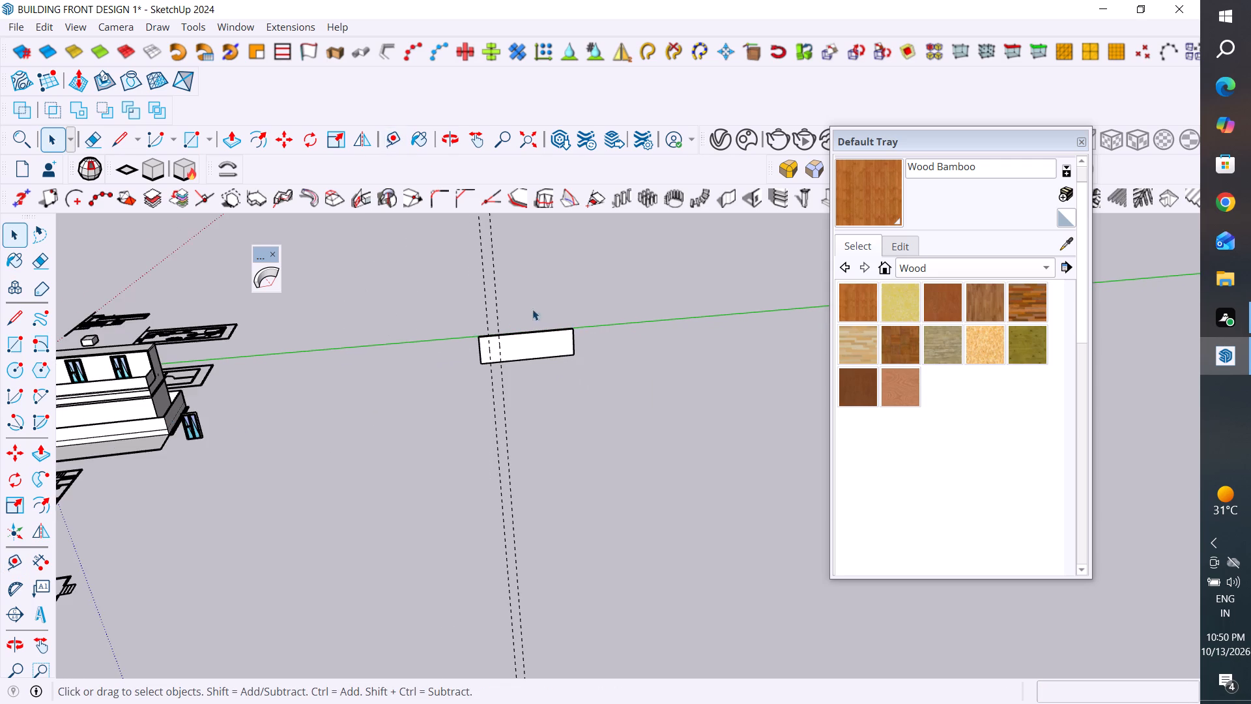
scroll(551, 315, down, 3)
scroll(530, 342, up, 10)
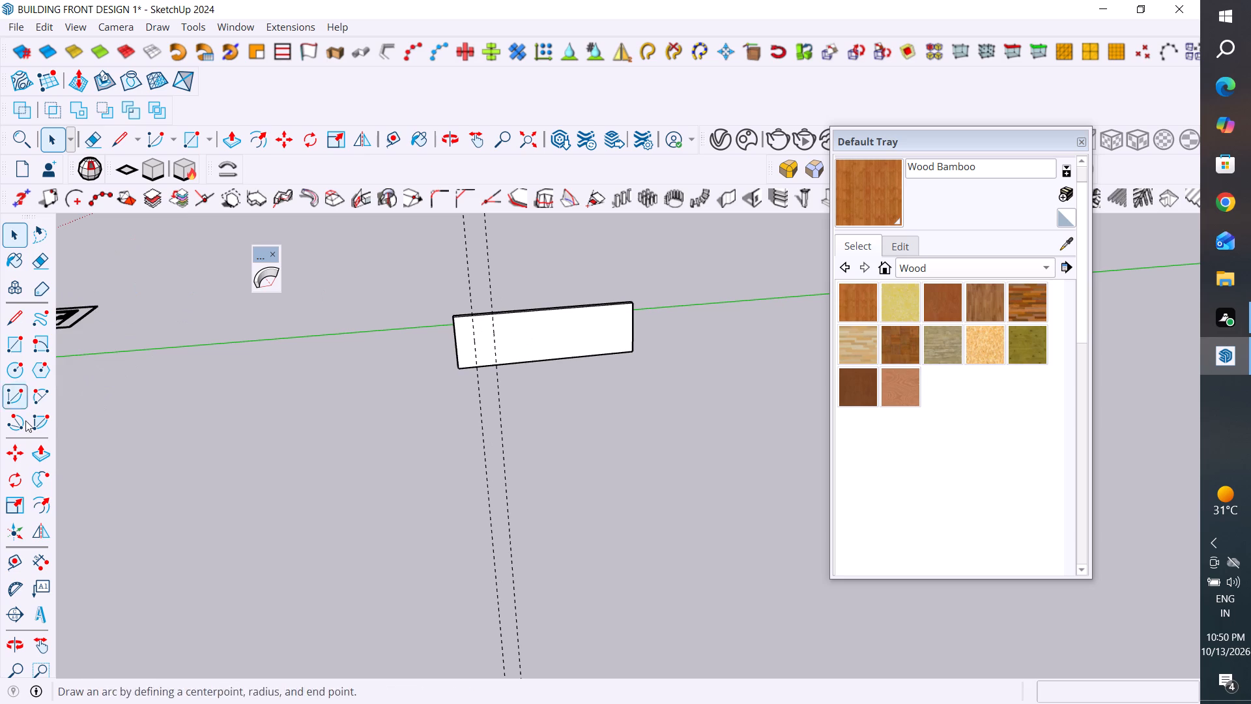
Place a third guide line on the side wall 56" beyond the second guide.
click(19, 553)
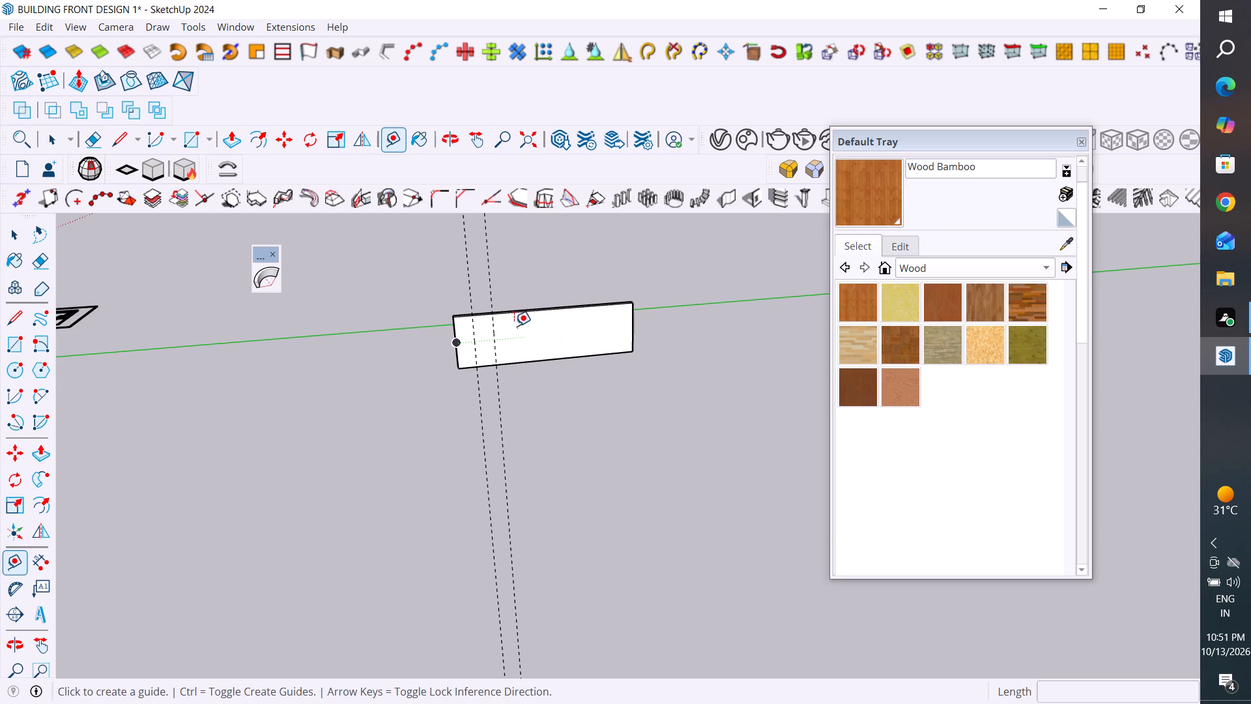
click(493, 330)
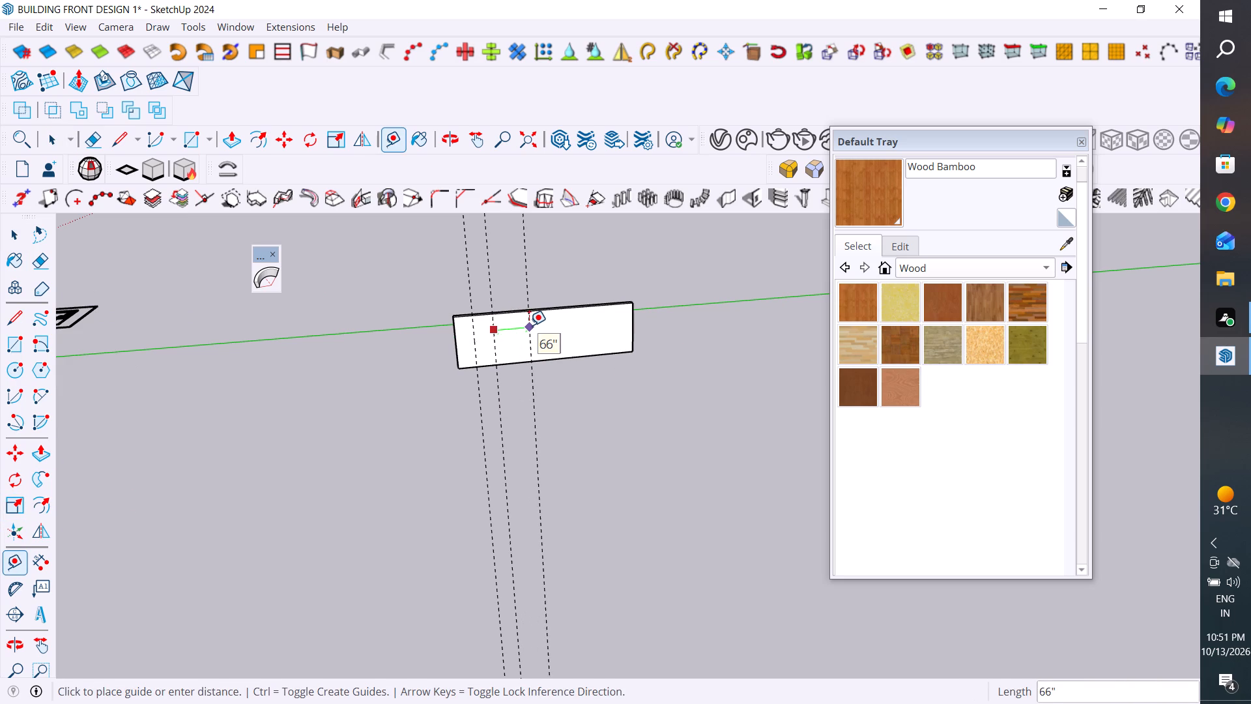
key(2)
key(BackSpace)
text(56")
key(Return)
Measure the width of the wall opening beside the dining table in the floor plan.
scroll(701, 374, down, 11)
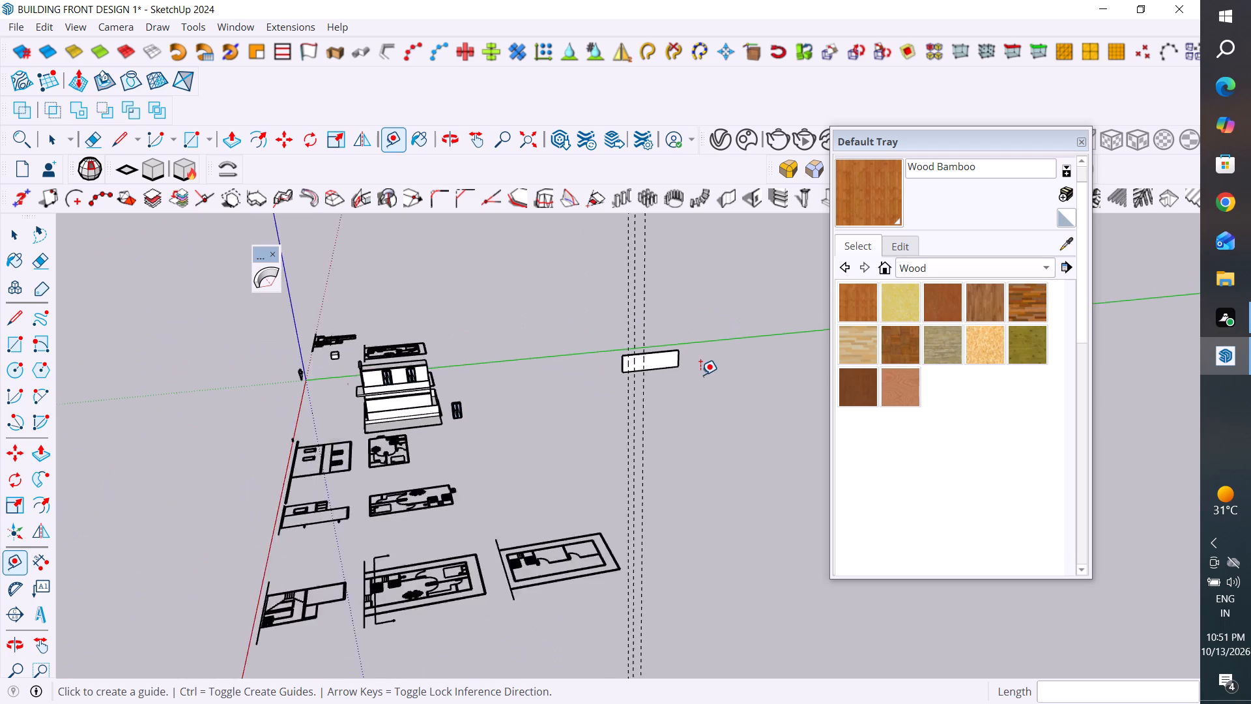
click(22, 238)
scroll(439, 379, up, 3)
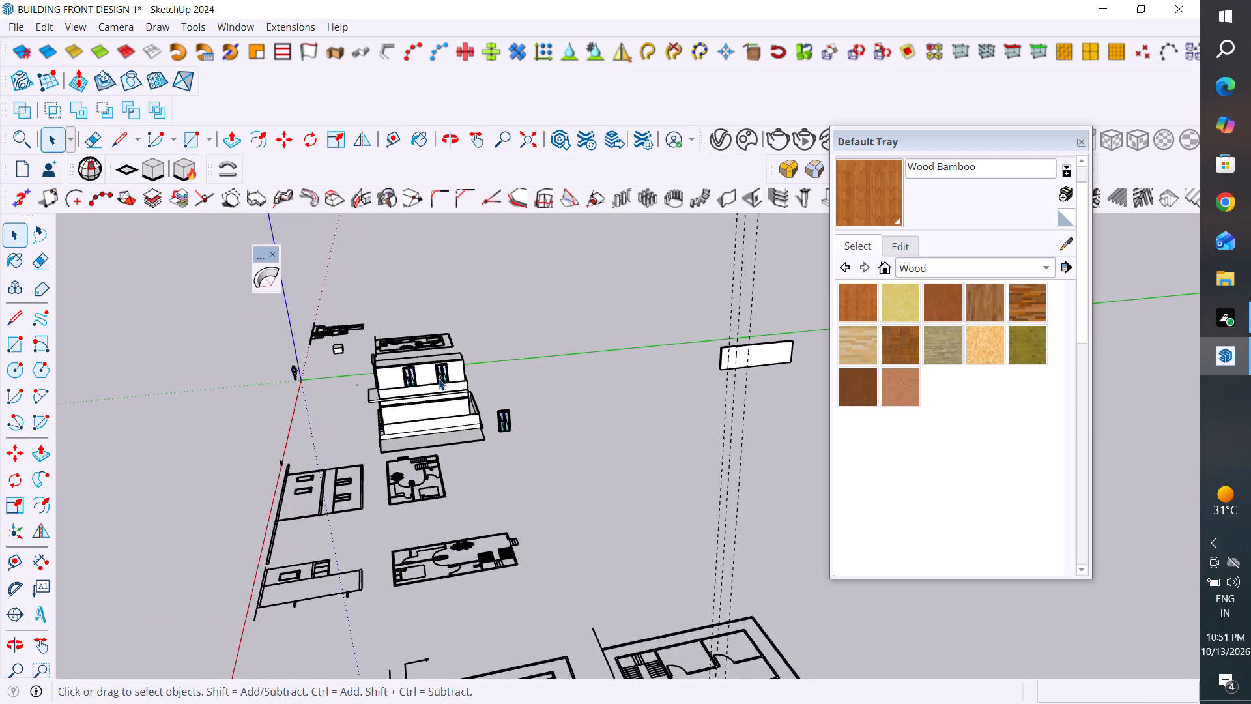
scroll(439, 379, up, 2)
middle_drag(495, 317, 526, 645)
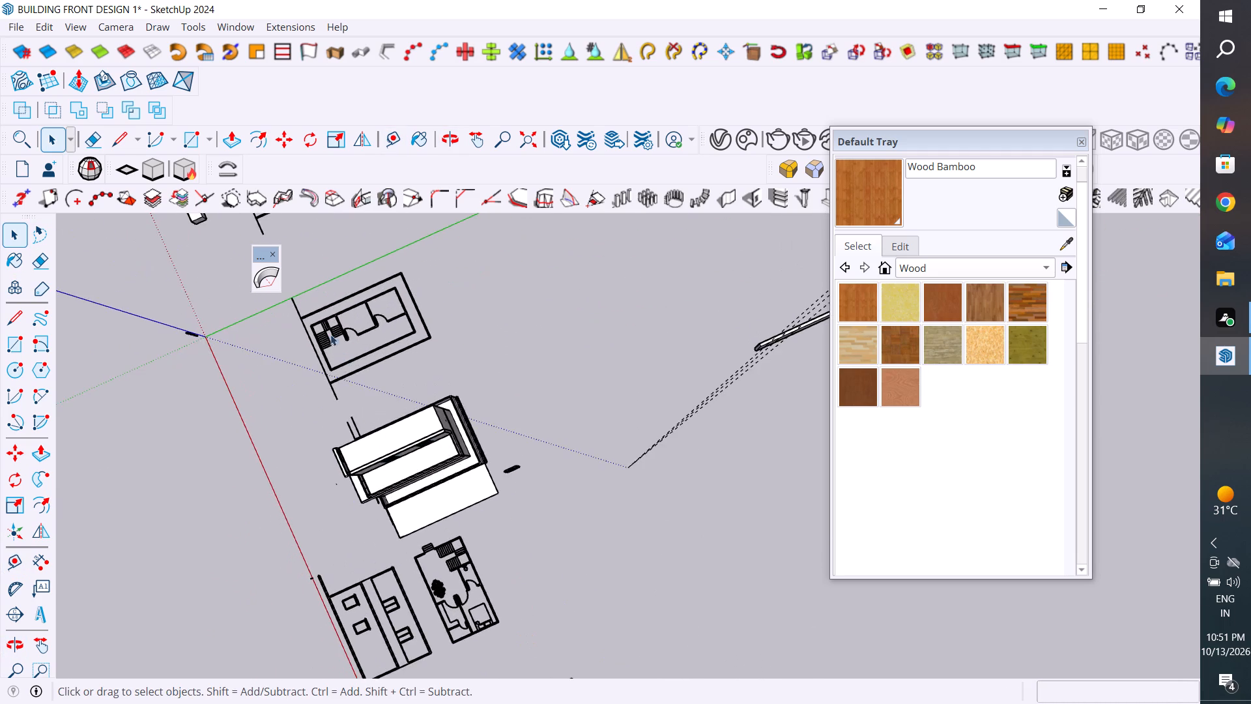
scroll(323, 323, up, 4)
middle_drag(376, 355, 525, 280)
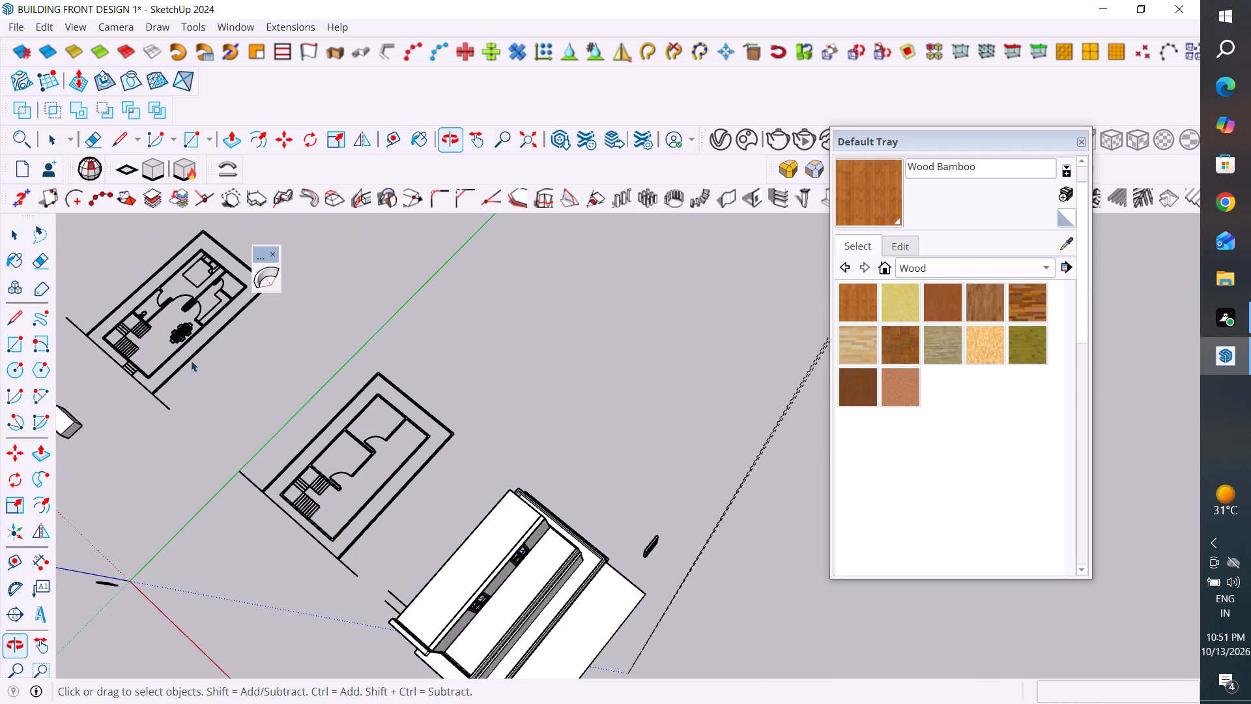
scroll(156, 332, up, 17)
scroll(293, 325, up, 1)
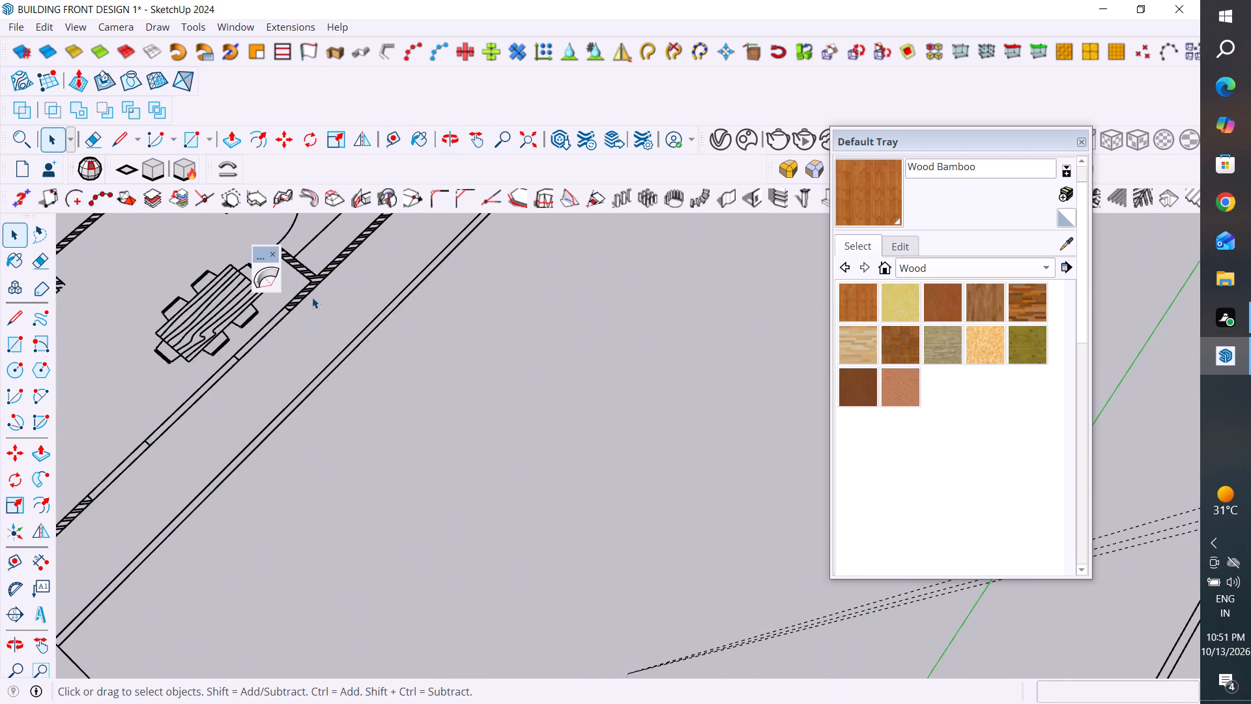
scroll(194, 294, up, 8)
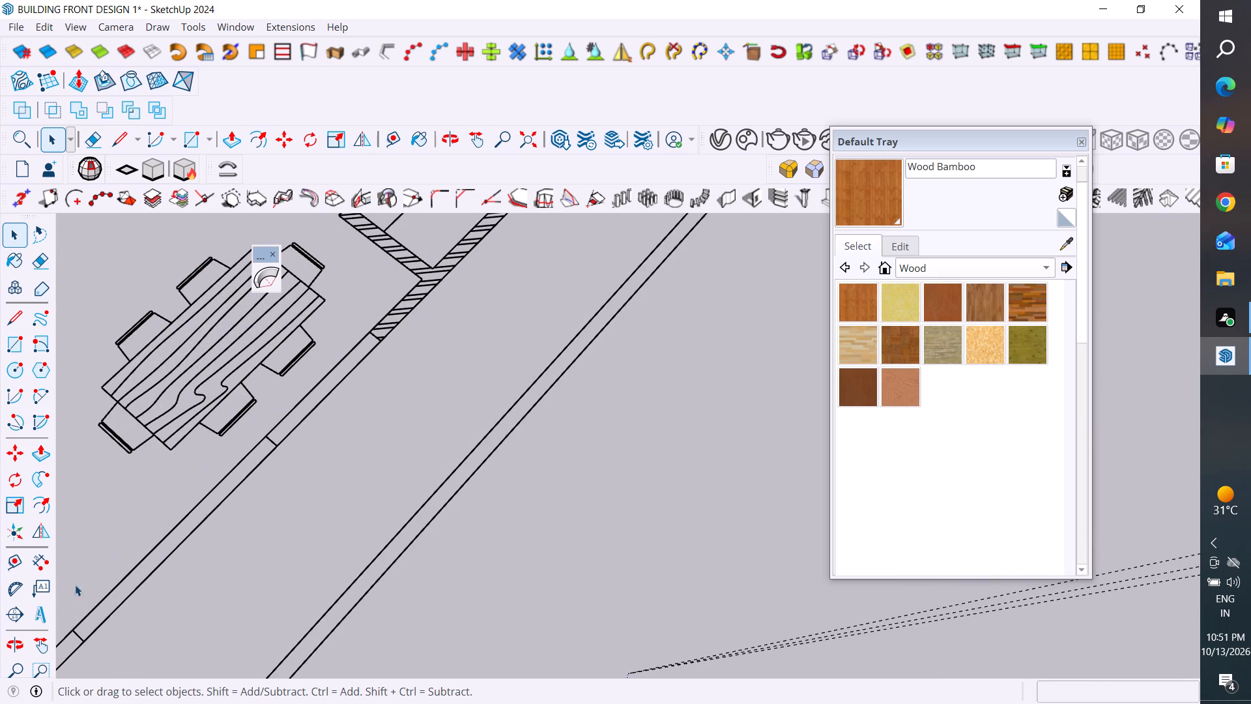
click(47, 561)
click(279, 446)
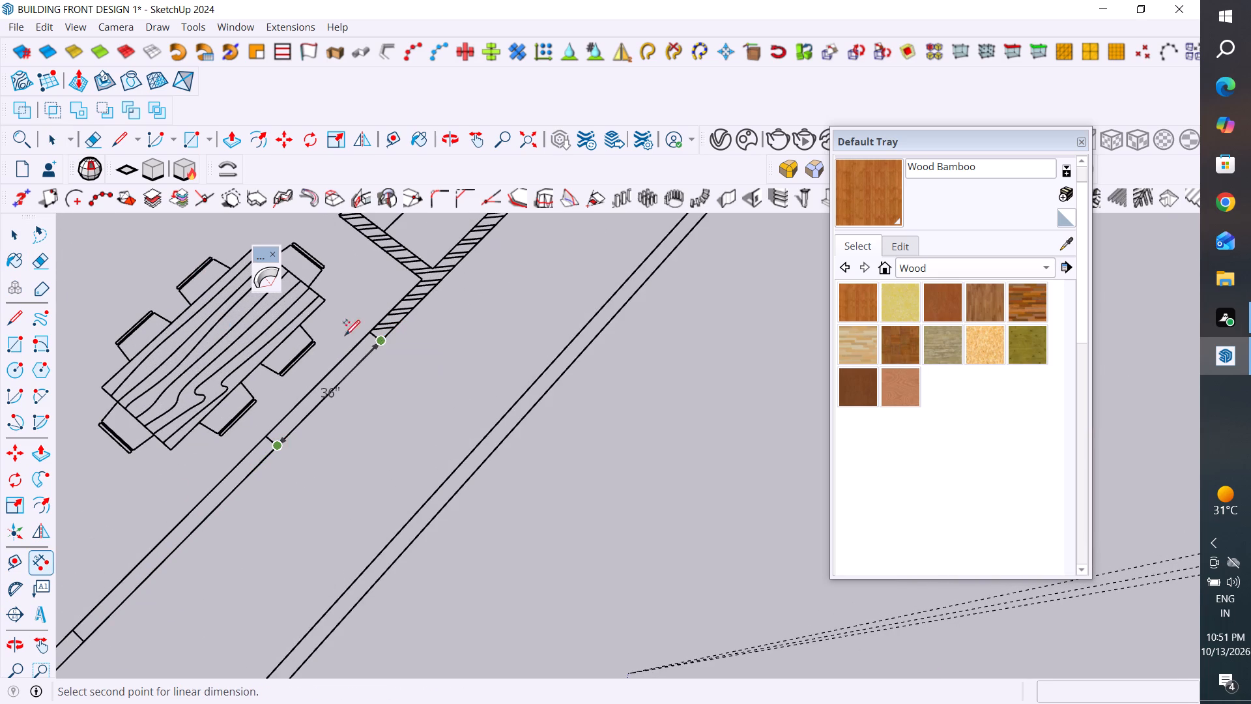
click(22, 234)
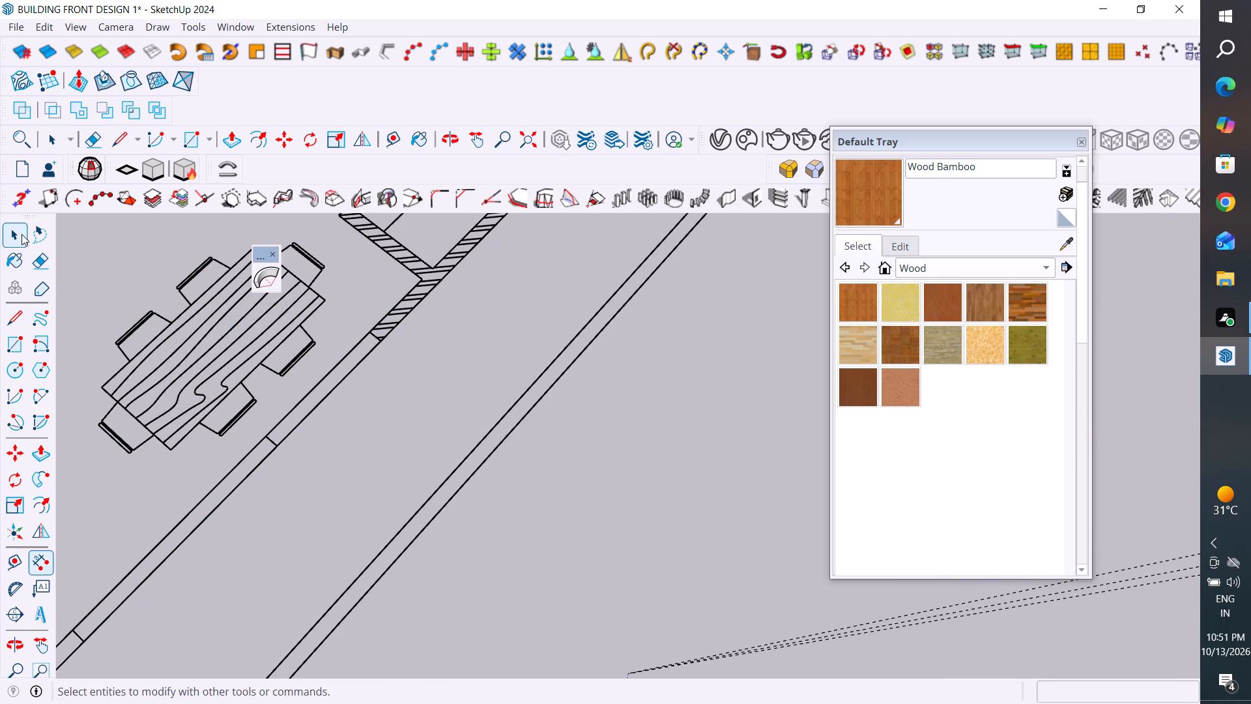
scroll(313, 505, down, 20)
scroll(313, 505, down, 20)
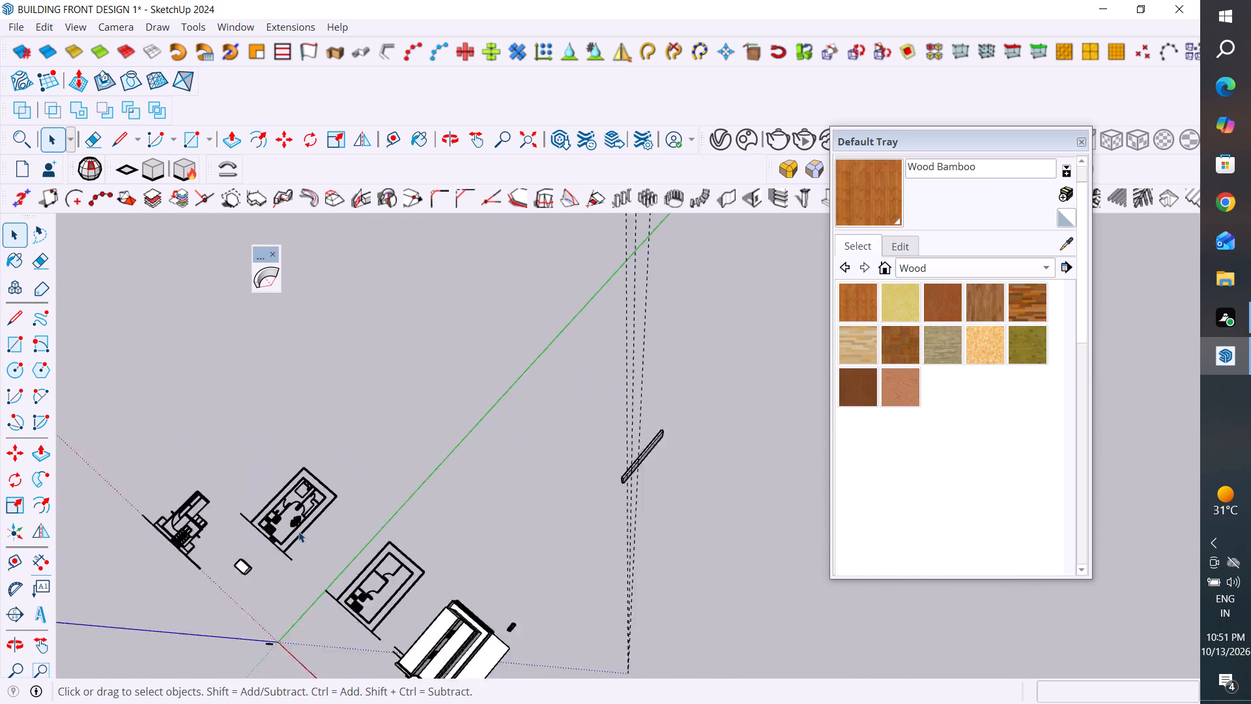
scroll(298, 531, down, 3)
middle_drag(558, 562, 573, 314)
scroll(525, 496, up, 8)
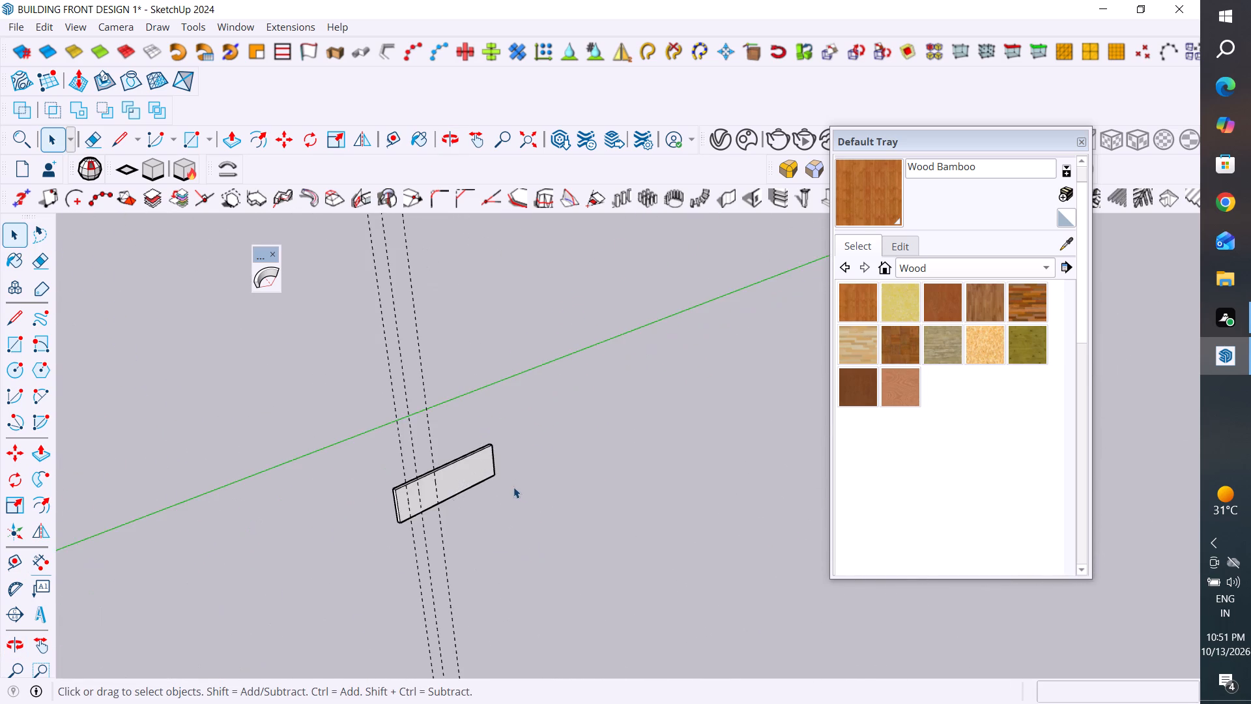
Place a fourth vertical guide line on the side wall 36" beyond the third guide.
scroll(513, 487, up, 4)
middle_drag(513, 487, 392, 370)
scroll(457, 464, up, 11)
middle_drag(429, 520, 403, 546)
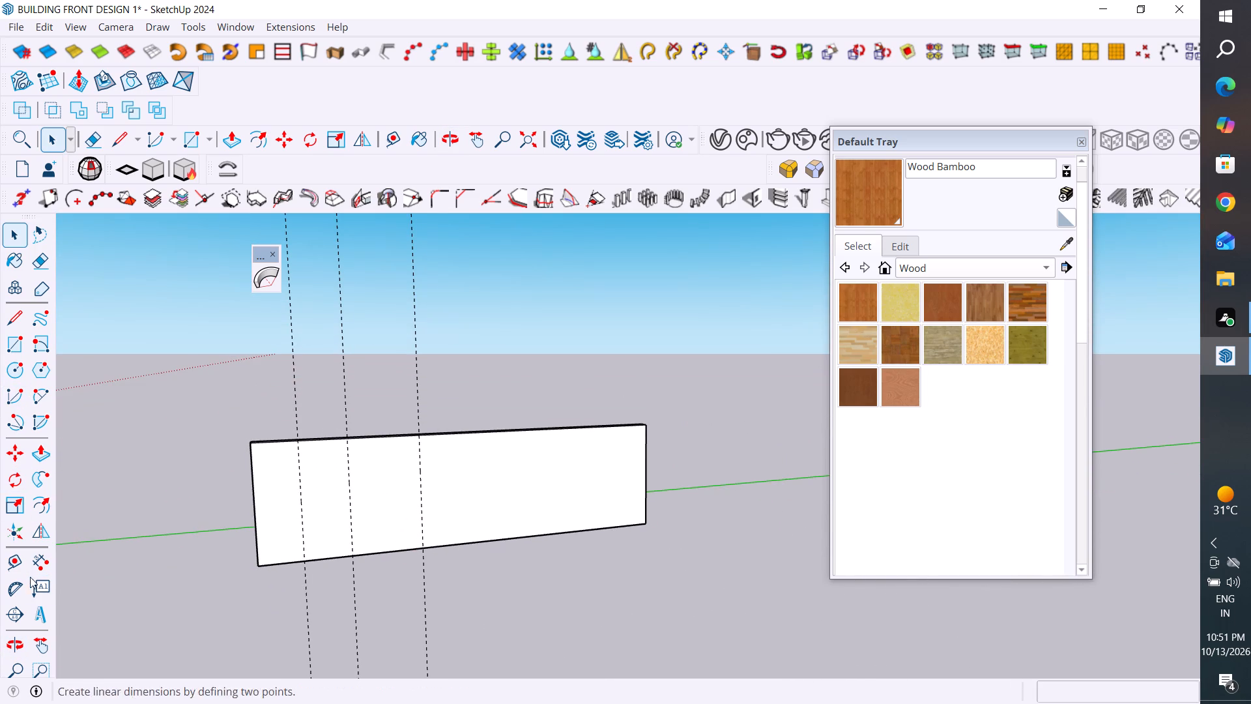
click(19, 566)
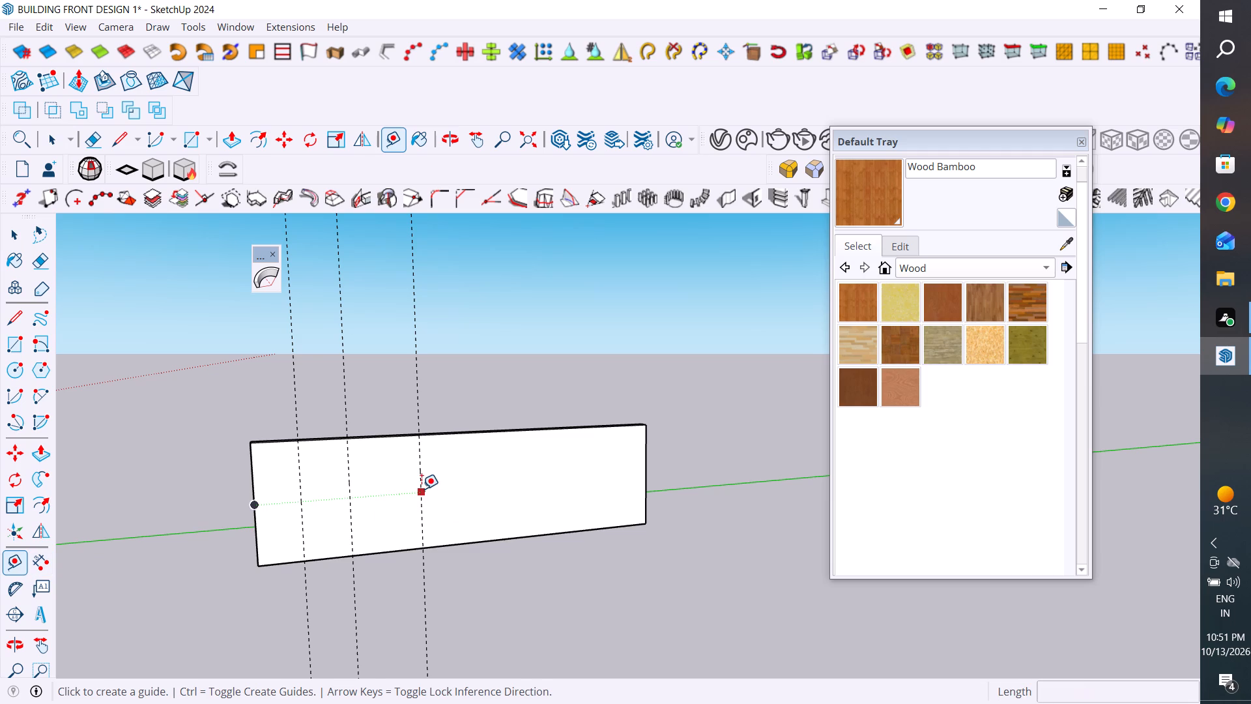
click(422, 489)
click(16, 237)
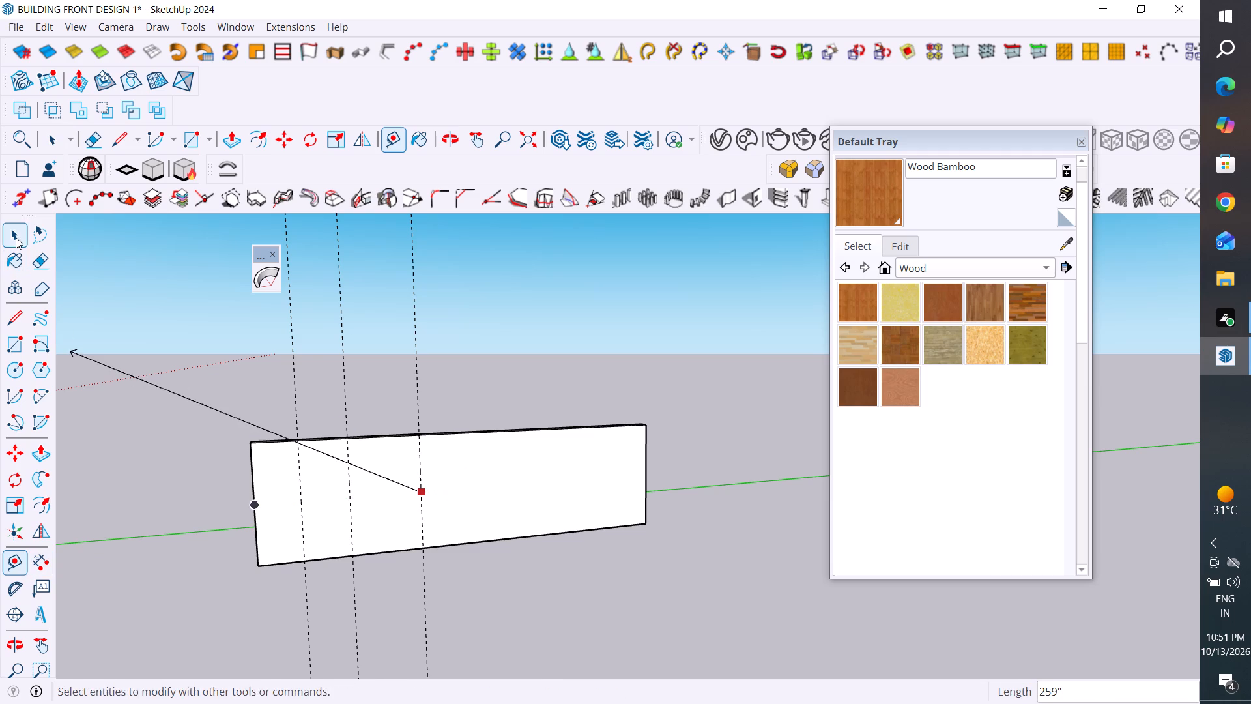
click(14, 562)
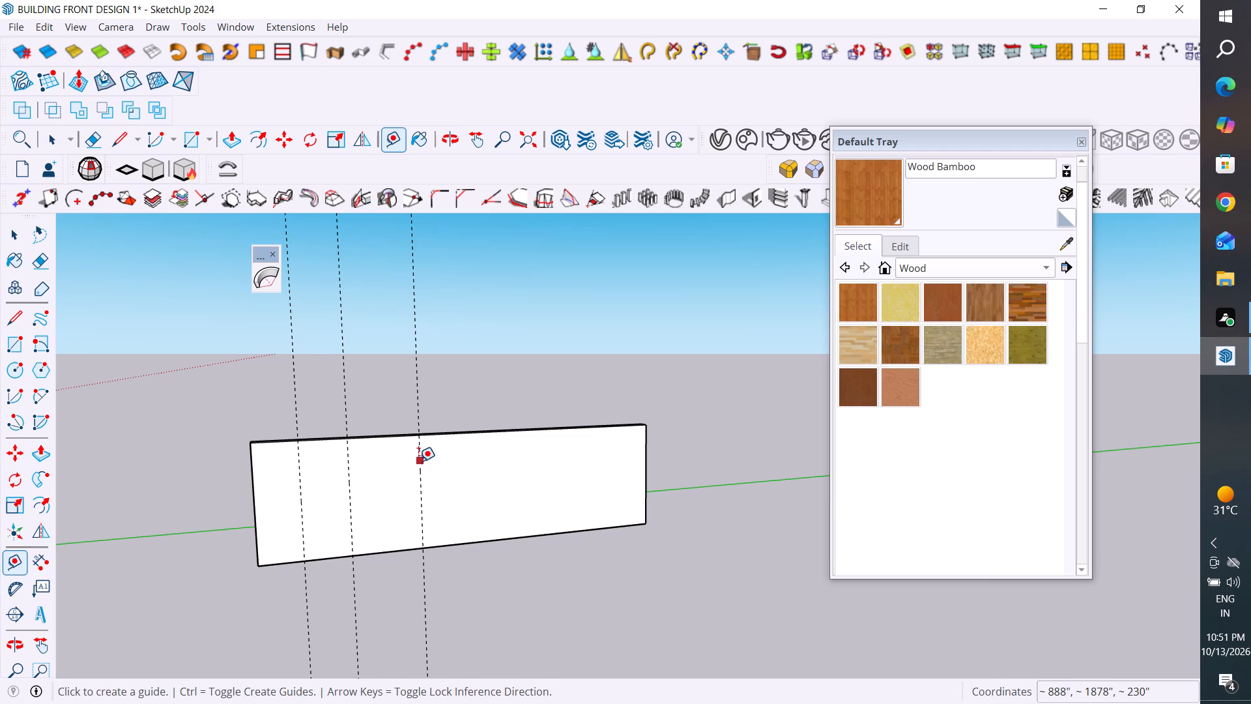
click(418, 462)
text(36")
key(Return)
scroll(661, 350, down, 2)
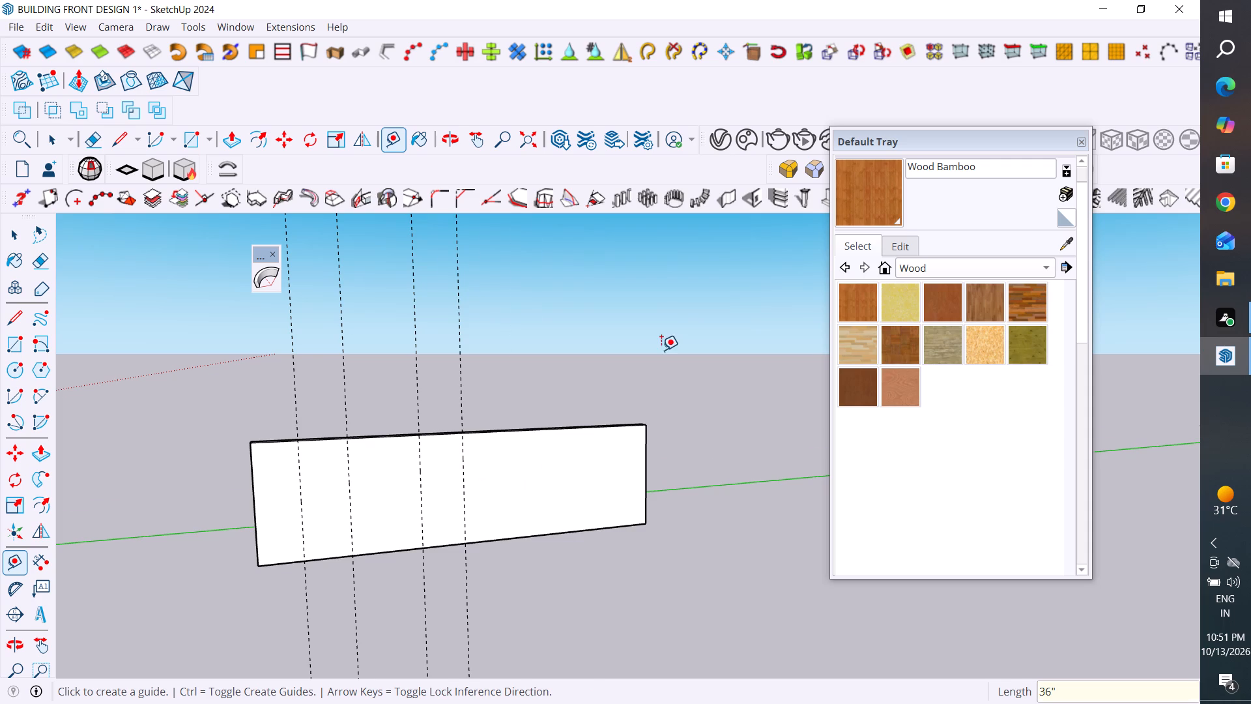
Examine the building model's upper-storey windows and the surrounding floor plans and elevations.
scroll(661, 350, down, 10)
middle_drag(346, 374, 323, 511)
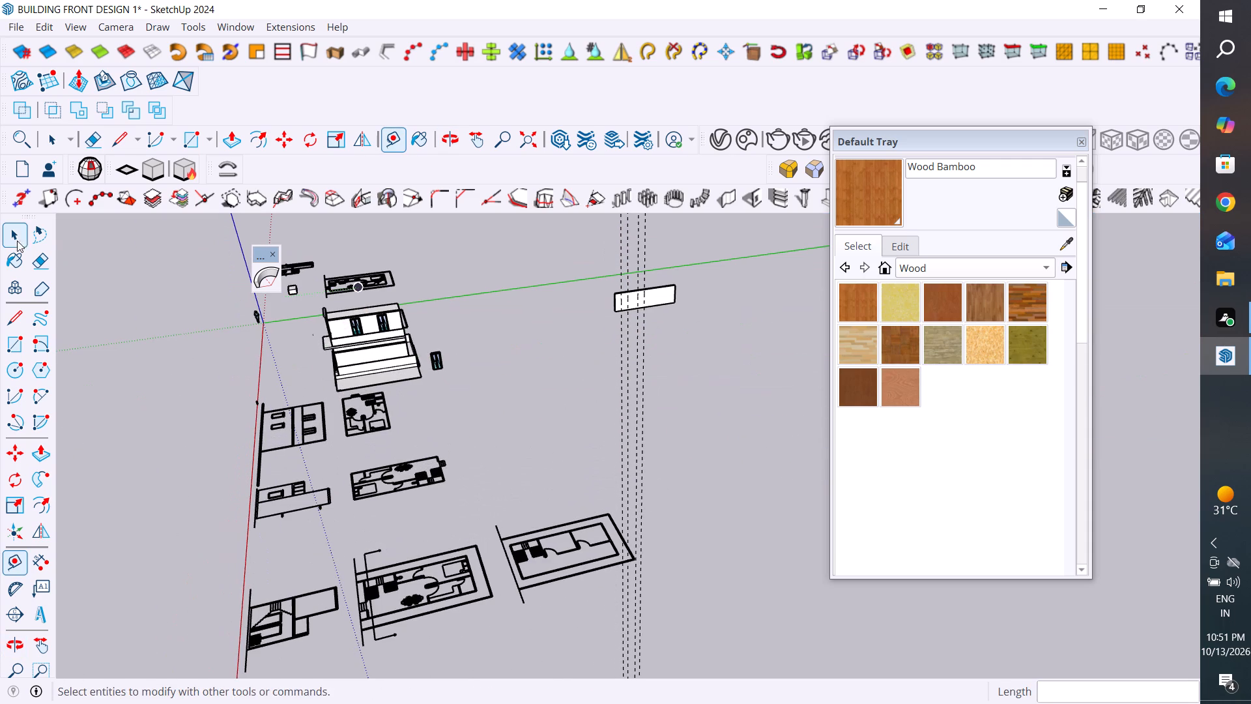
click(18, 237)
scroll(361, 291, up, 5)
middle_drag(369, 360, 503, 271)
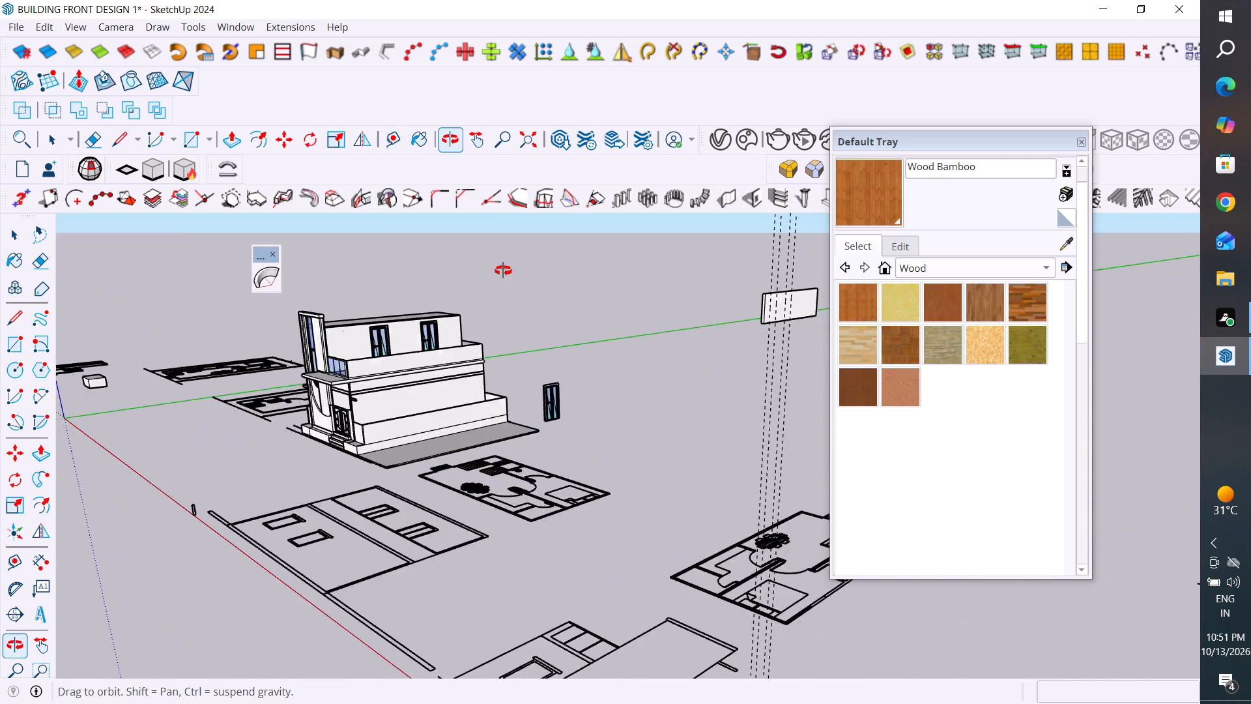
middle_drag(503, 271, 332, 477)
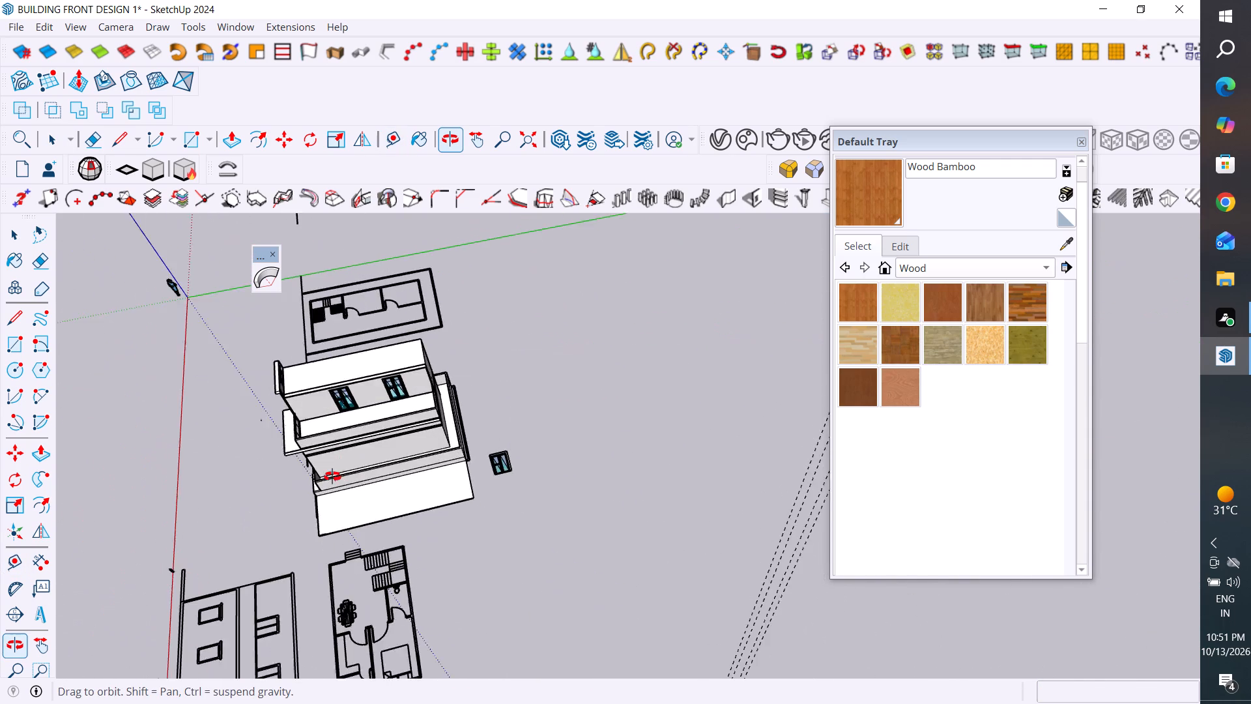
middle_drag(332, 477, 363, 397)
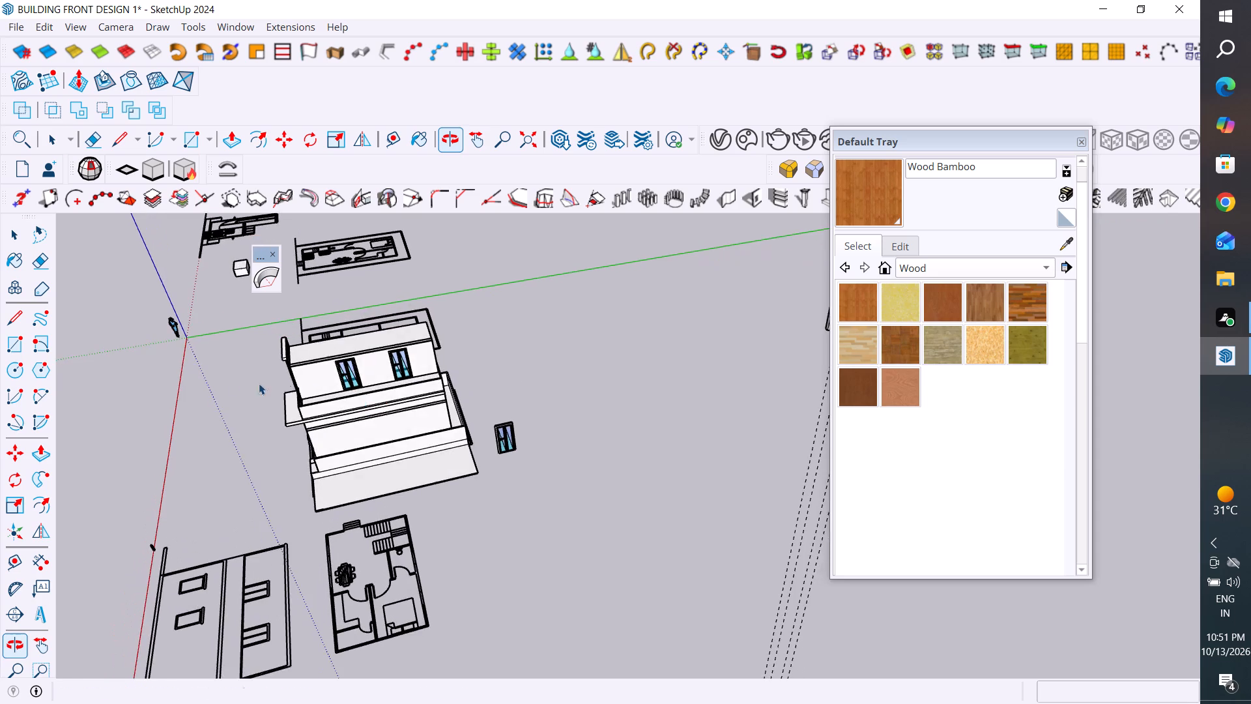
Place a horizontal guide line on the side wall 3' below its top edge.
scroll(218, 390, down, 11)
middle_drag(472, 344, 470, 286)
scroll(493, 345, up, 6)
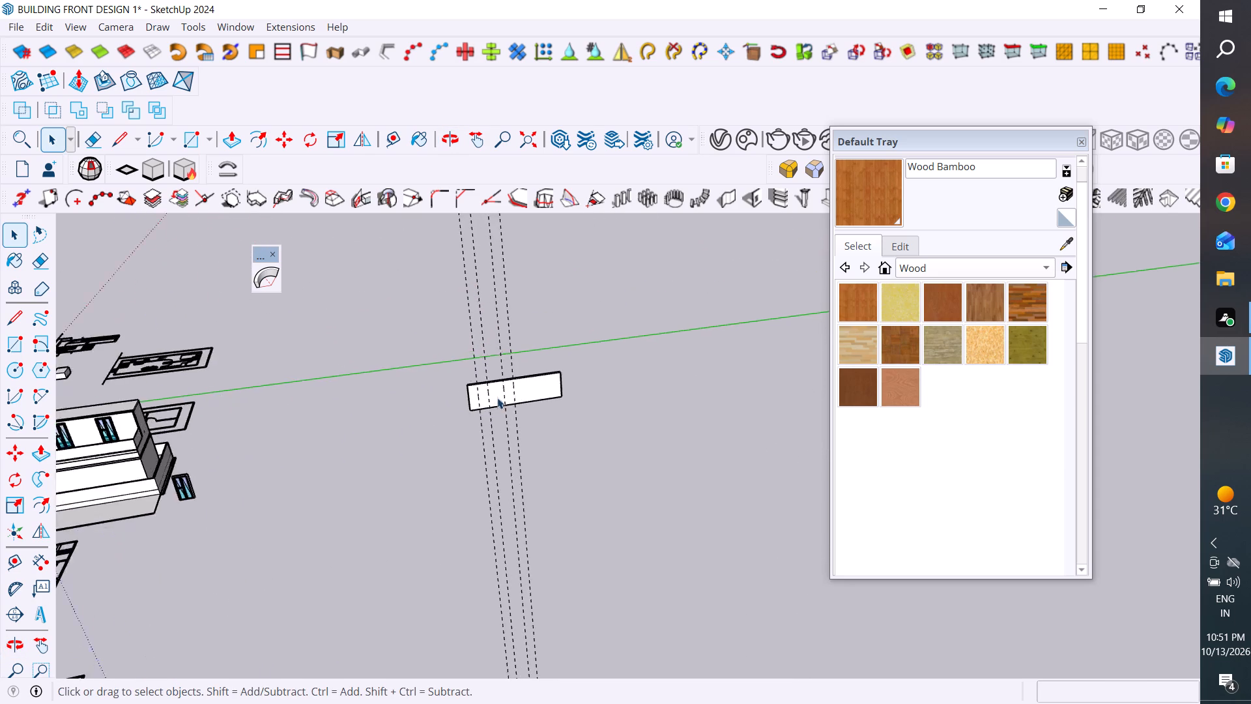
scroll(497, 398, up, 12)
middle_drag(503, 405, 519, 363)
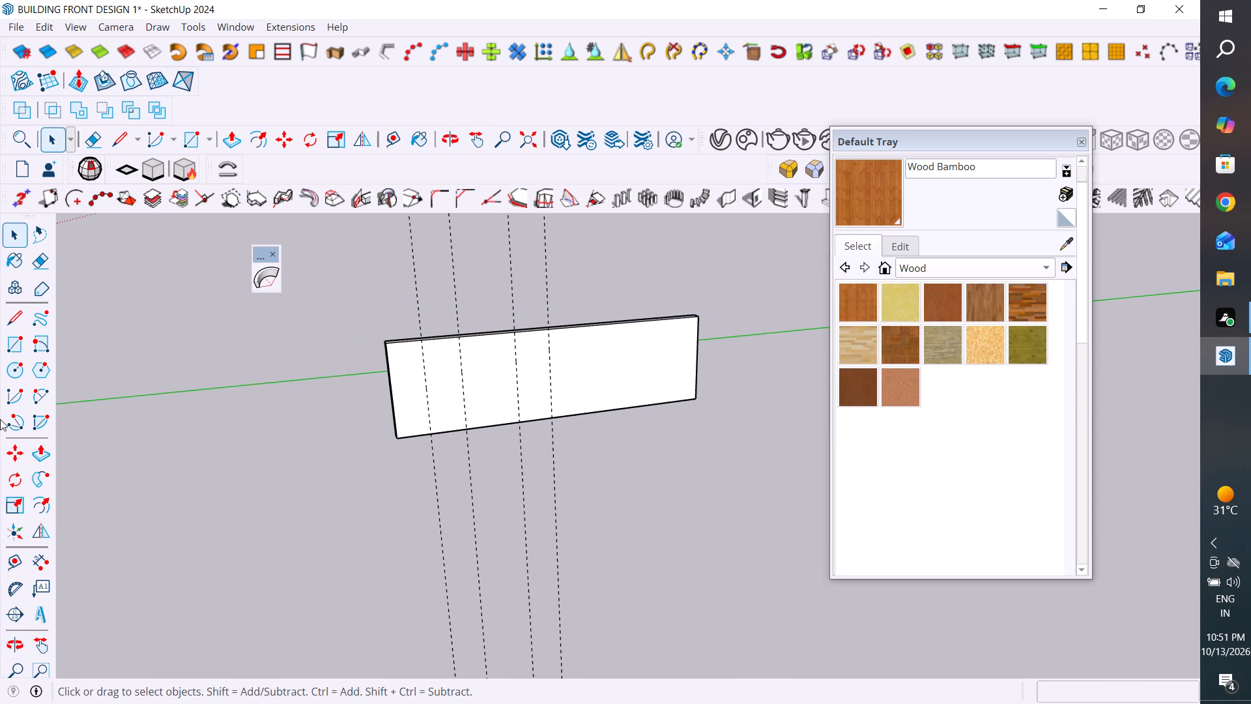
click(16, 556)
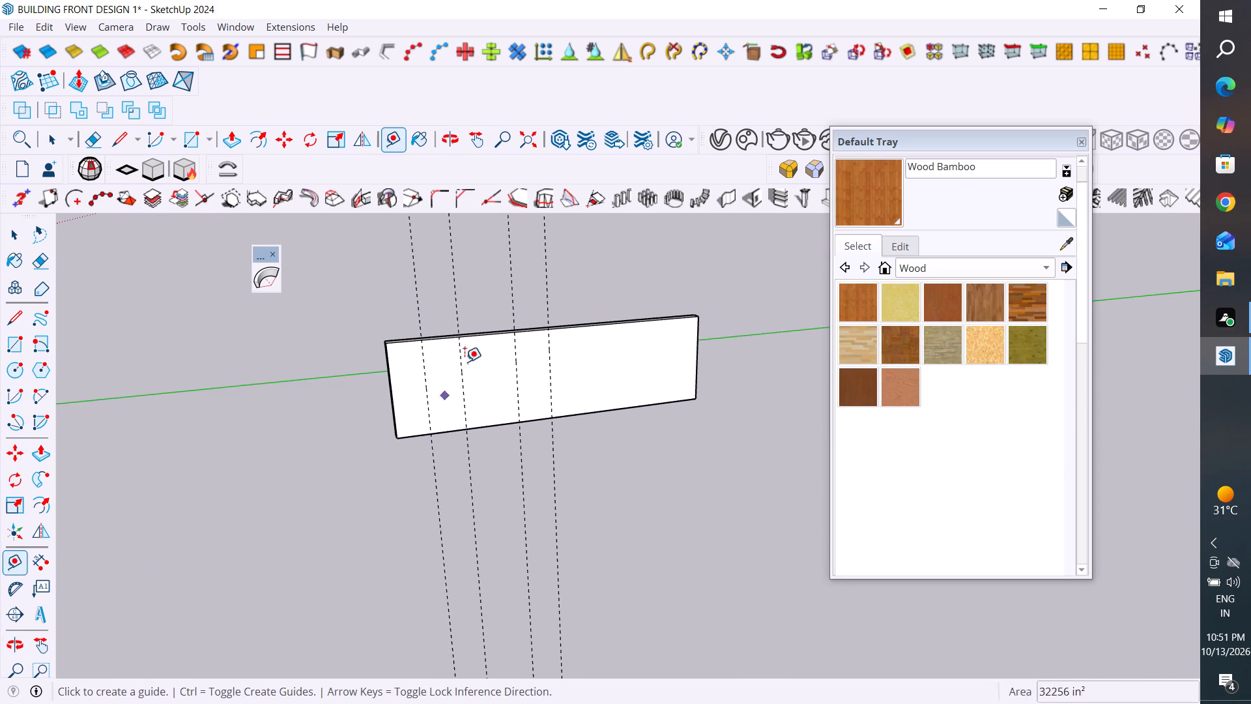
click(476, 337)
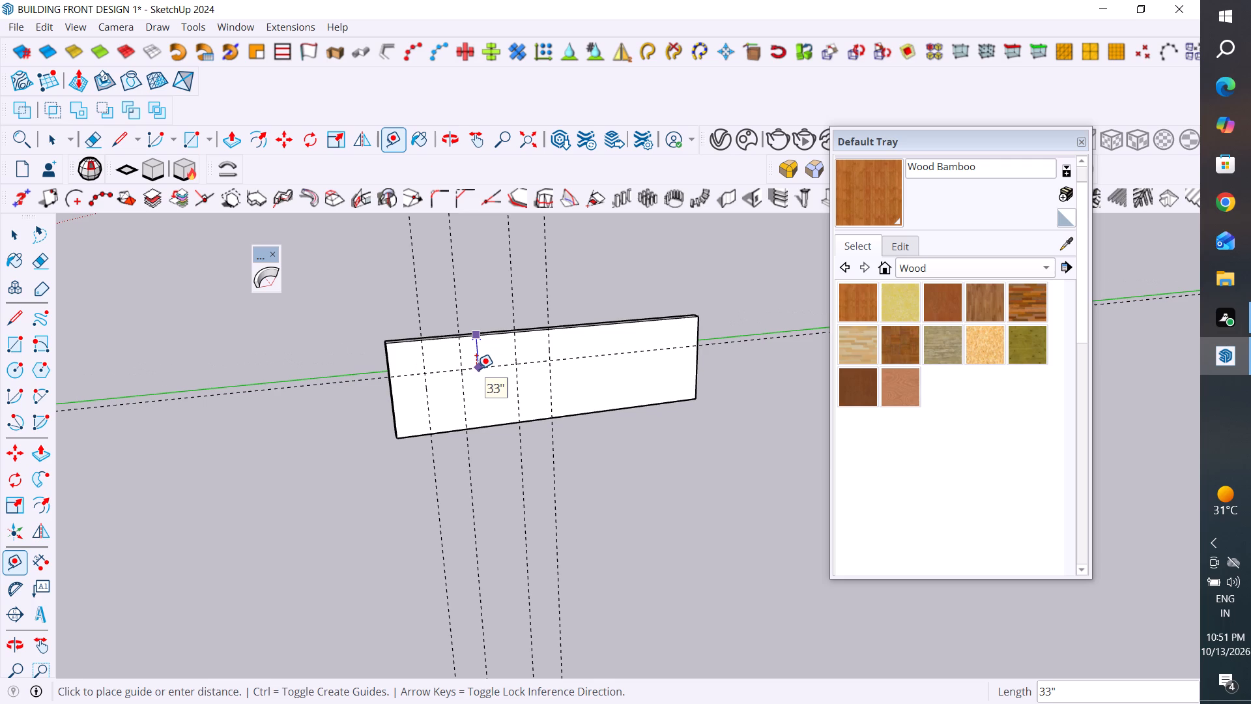
key(3)
key(apostrophe)
key(Return)
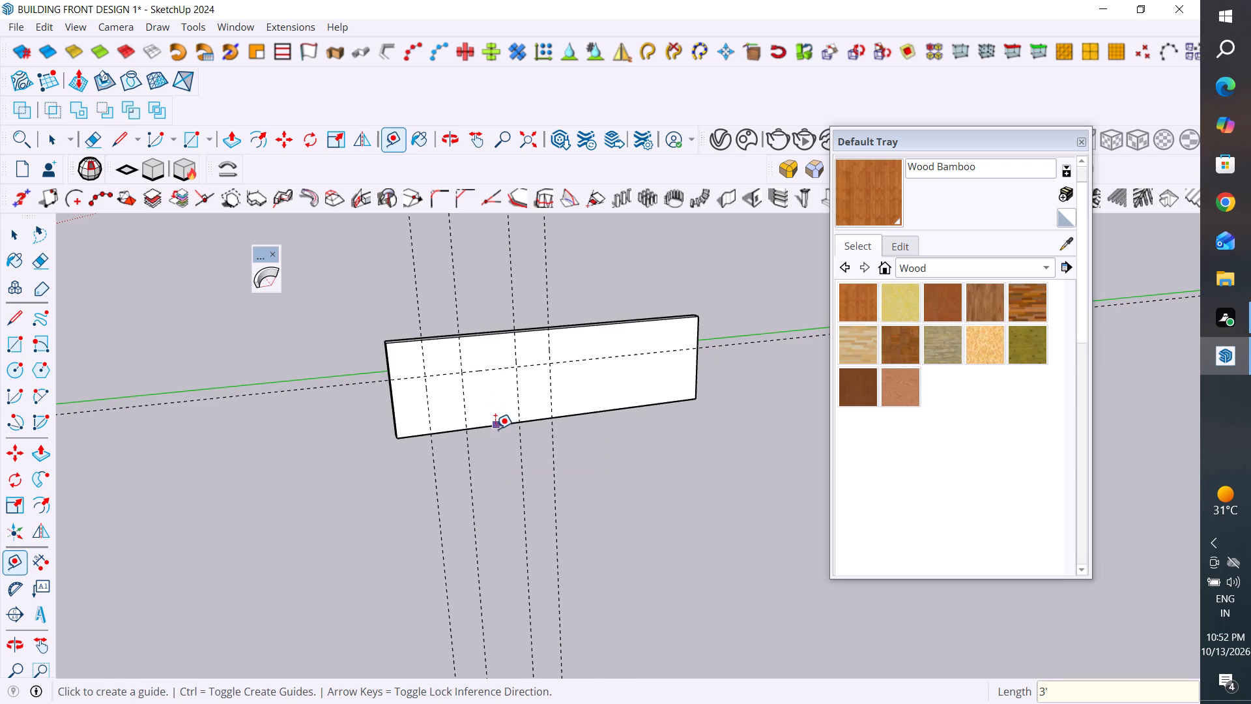
Place a second horizontal guide line on the side wall 3' above its bottom edge.
click(495, 429)
text(3')
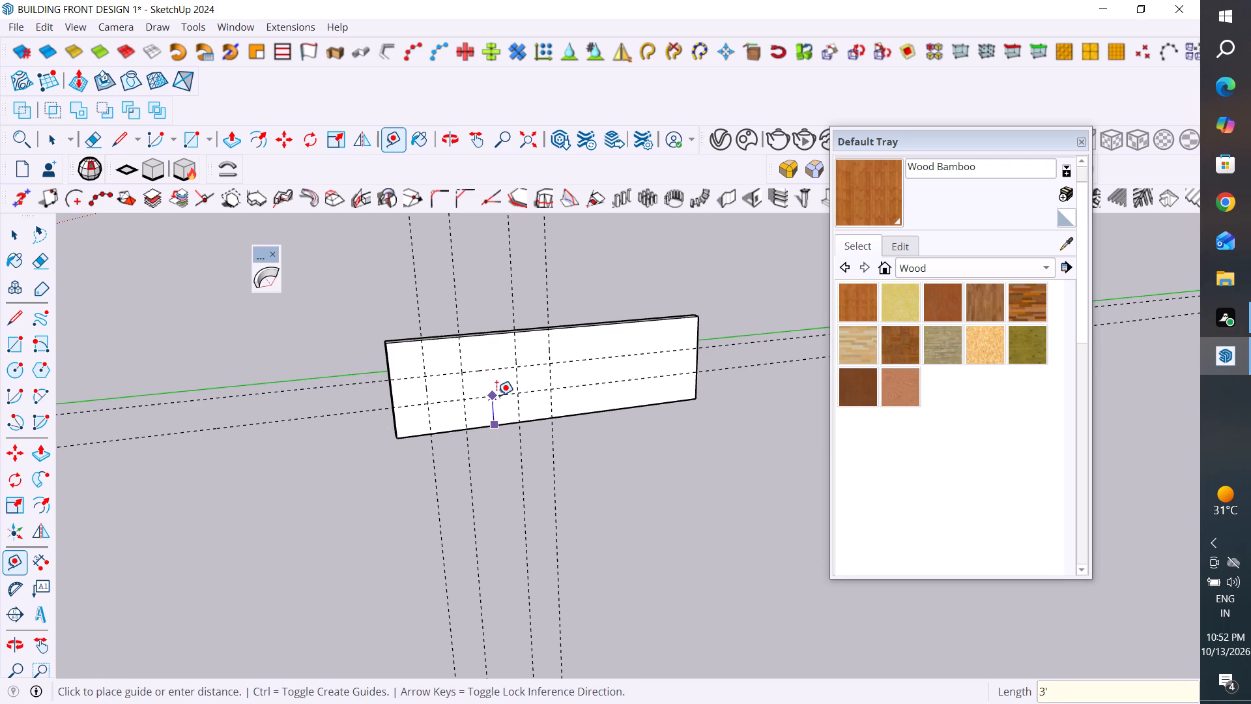
key(Return)
Draw a 24" by 36" rectangle on the side wall between the first two vertical guides and the two horizontal guides.
scroll(496, 396, up, 1)
middle_drag(441, 494, 547, 294)
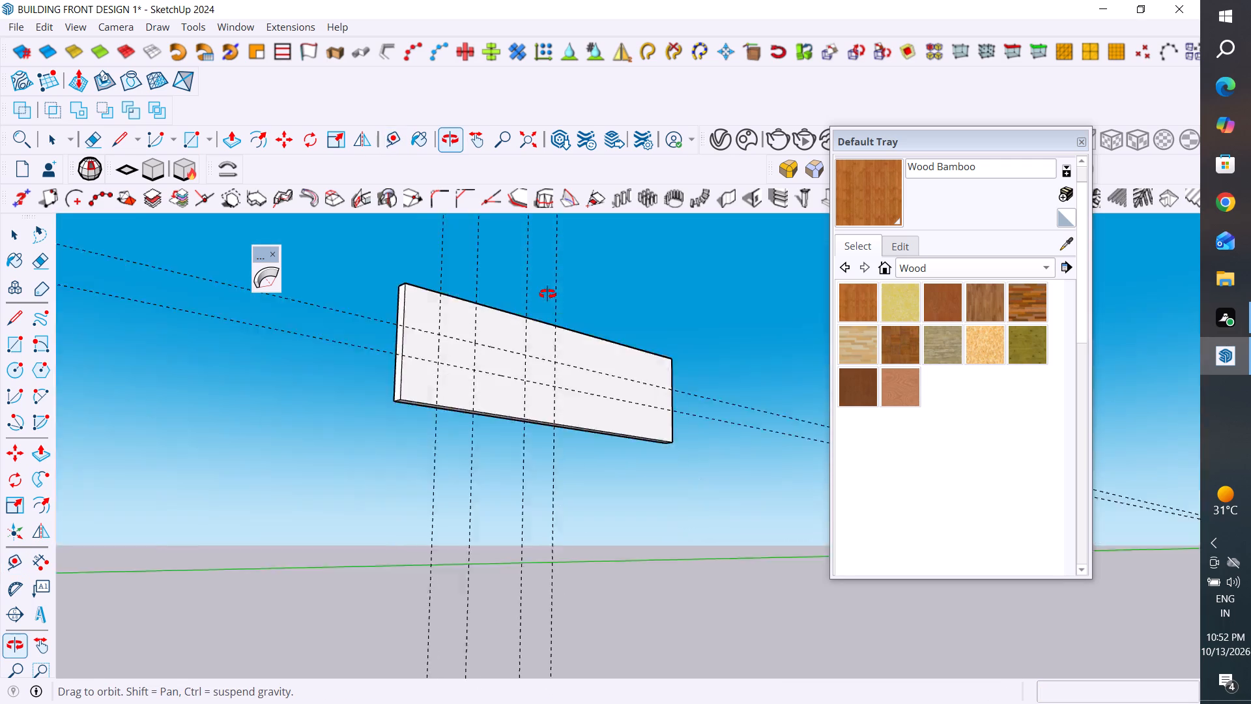
middle_drag(547, 294, 368, 490)
scroll(543, 333, up, 5)
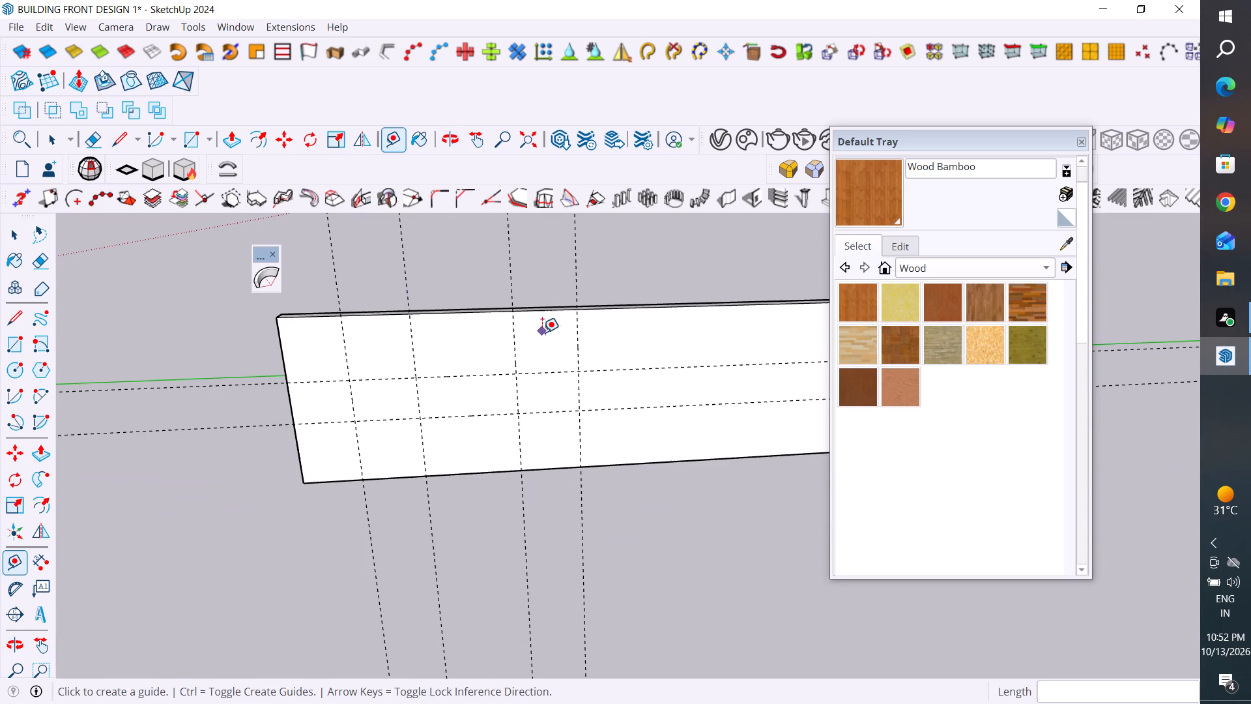
click(14, 315)
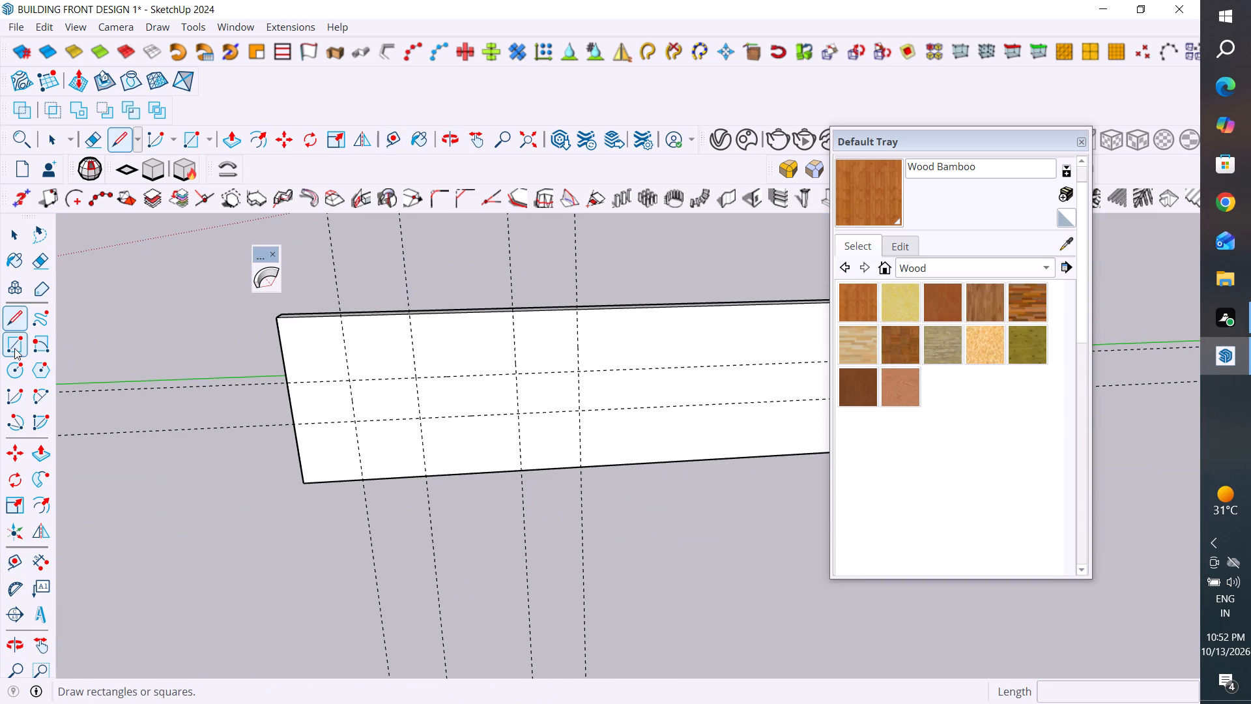
click(14, 348)
click(349, 378)
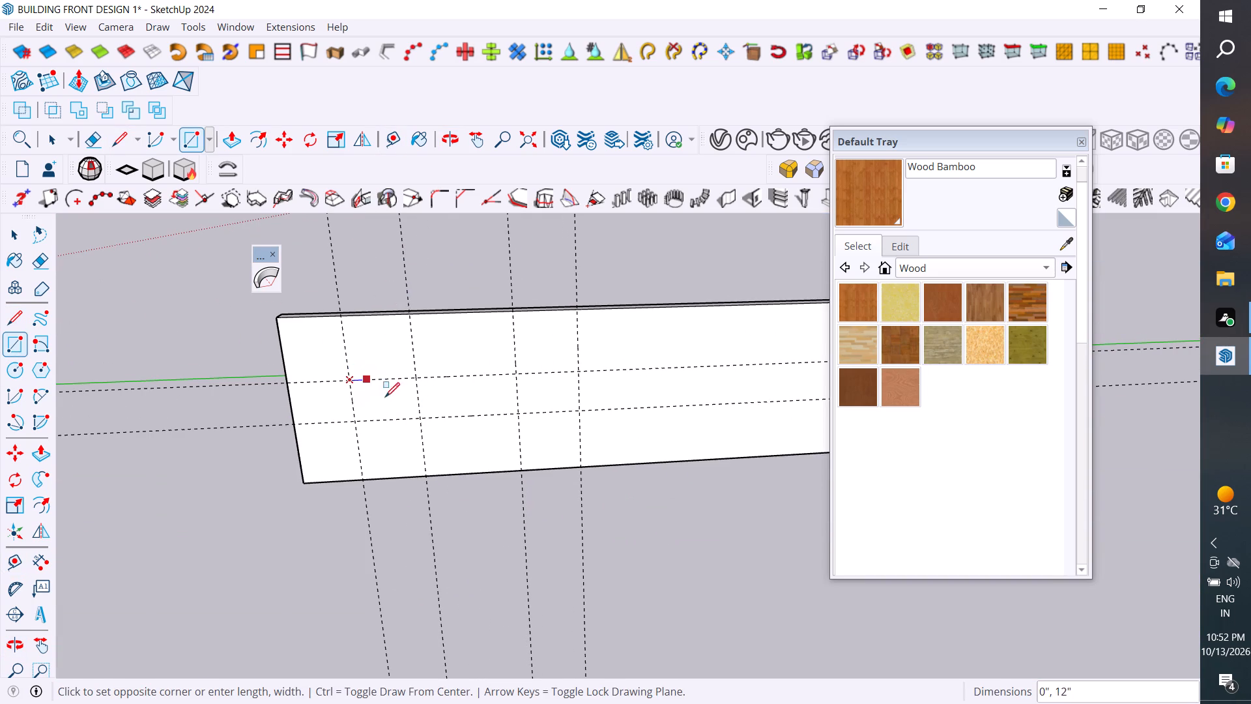
click(418, 421)
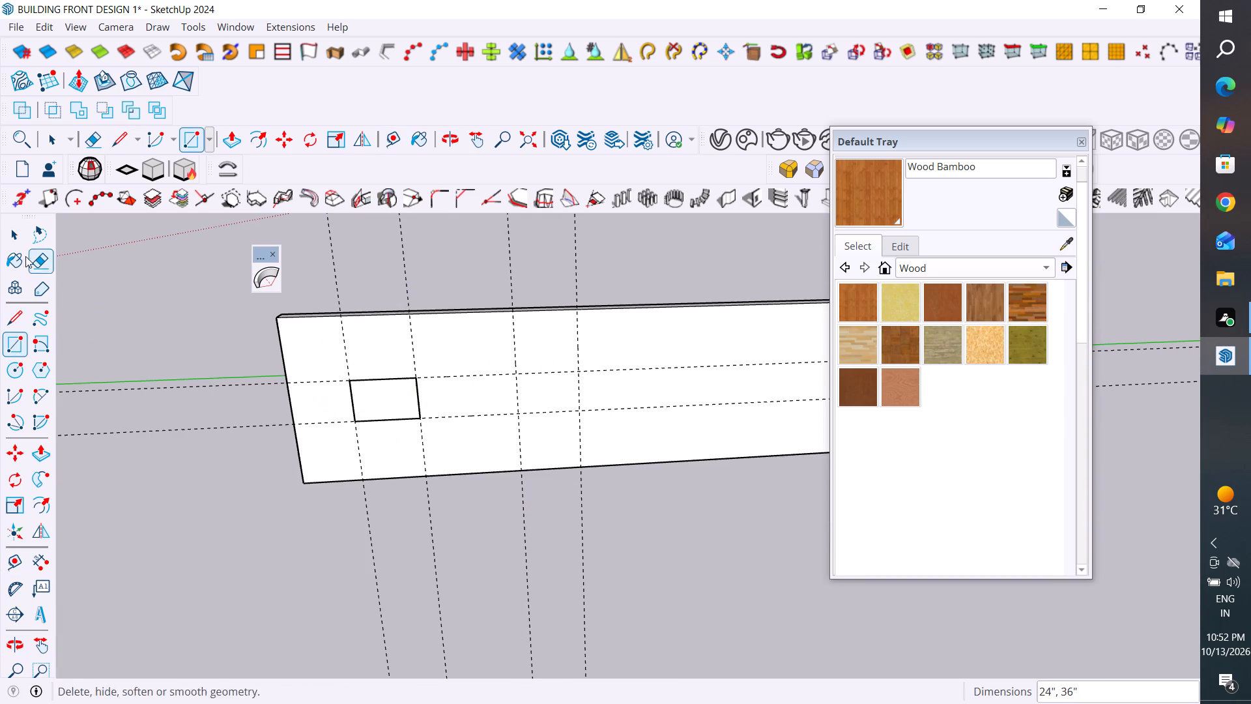
Move the opening rectangle about 71" straight out from the face of the side wall.
click(22, 231)
scroll(447, 429, down, 3)
click(410, 406)
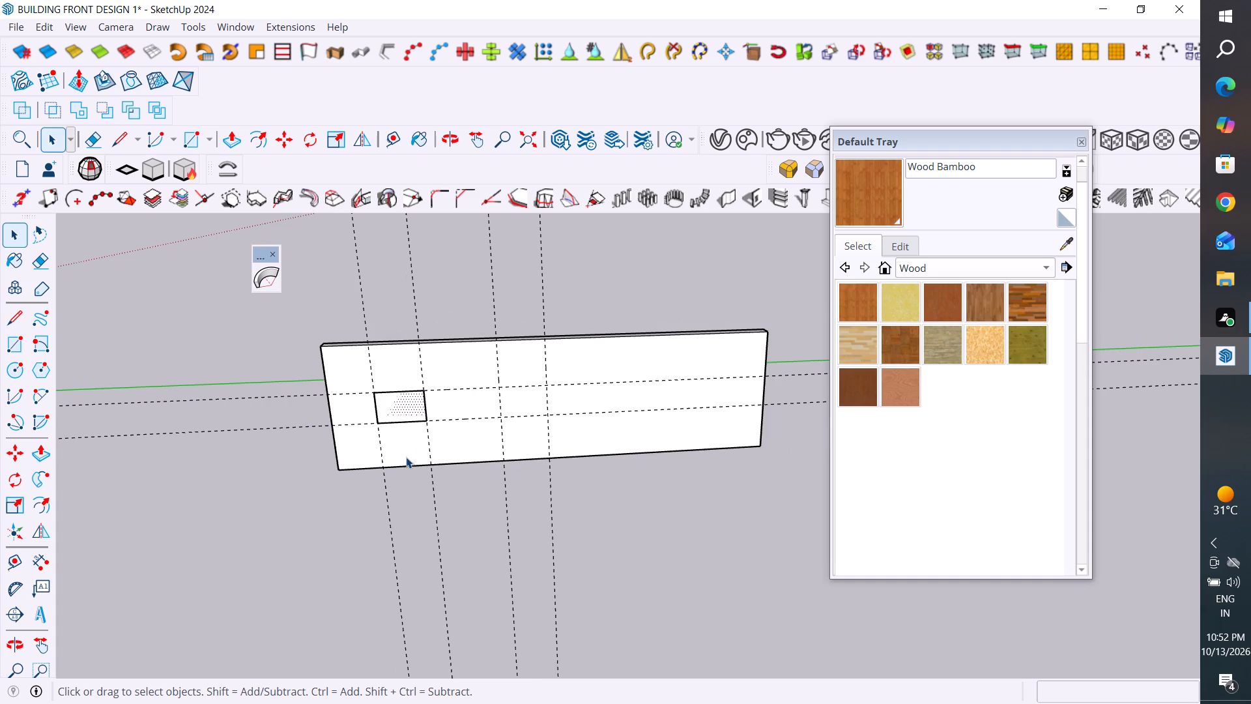
key(m)
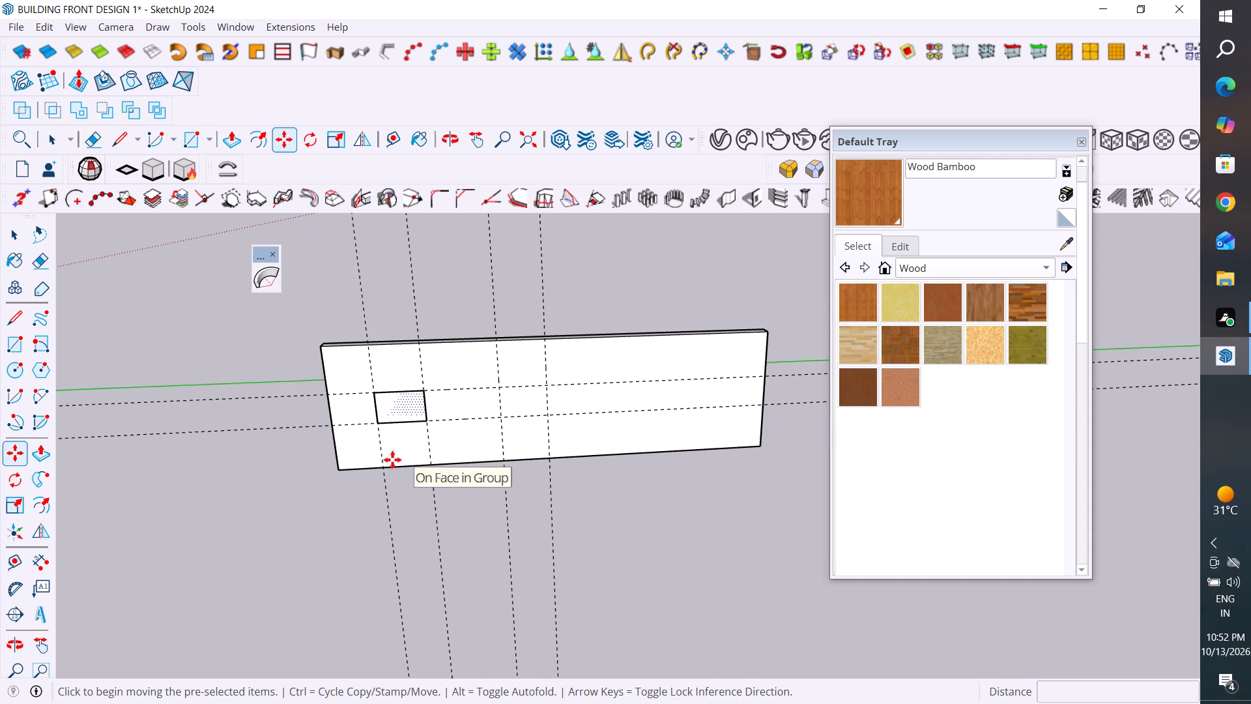
click(377, 422)
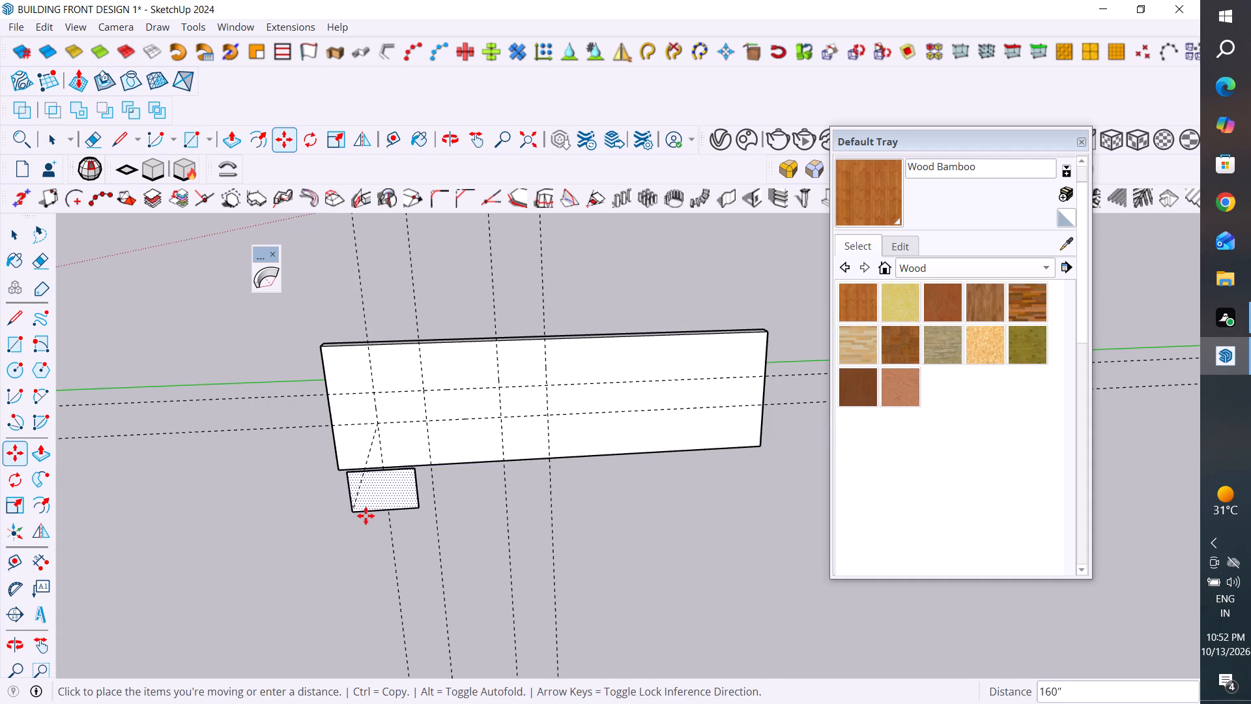
middle_drag(390, 550, 736, 586)
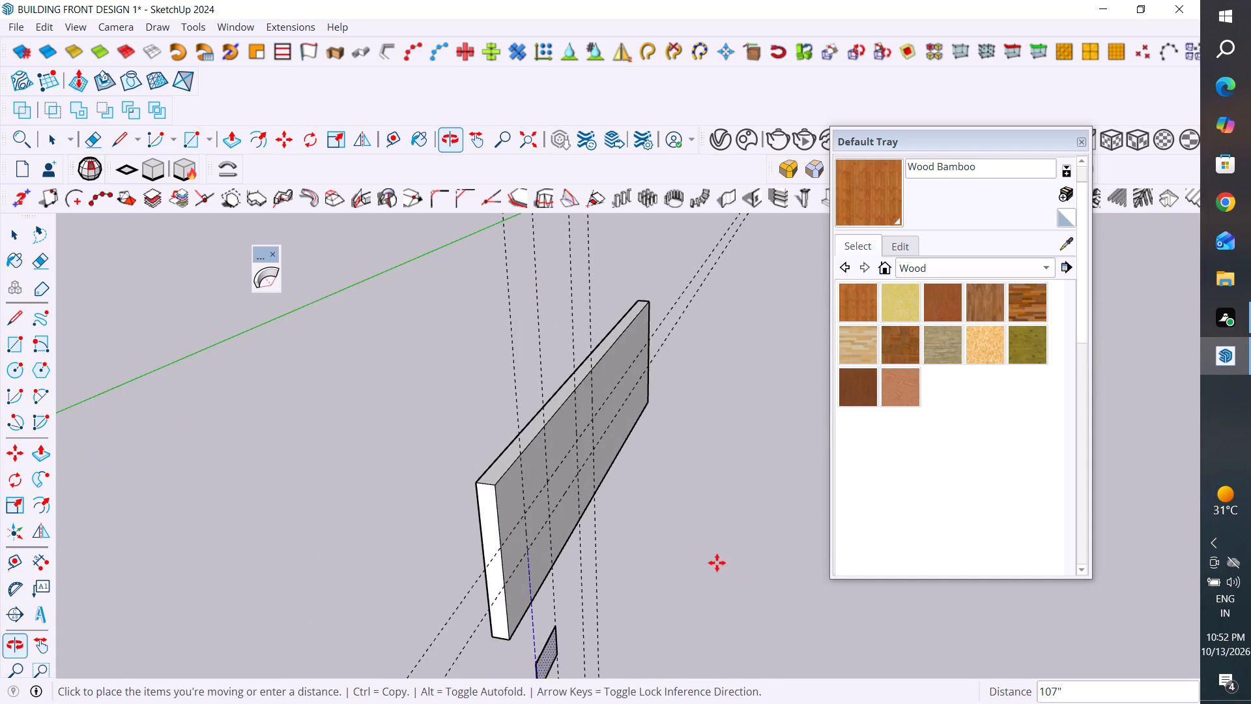
middle_drag(556, 585, 674, 499)
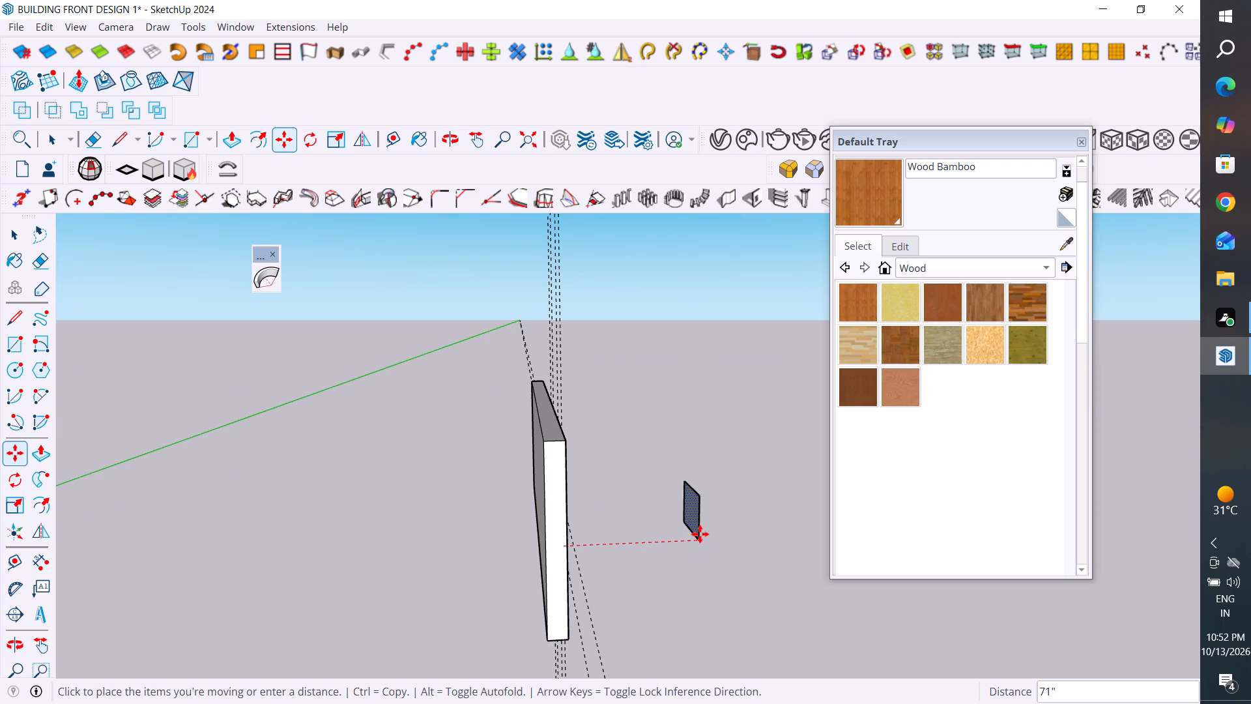
click(700, 534)
click(14, 241)
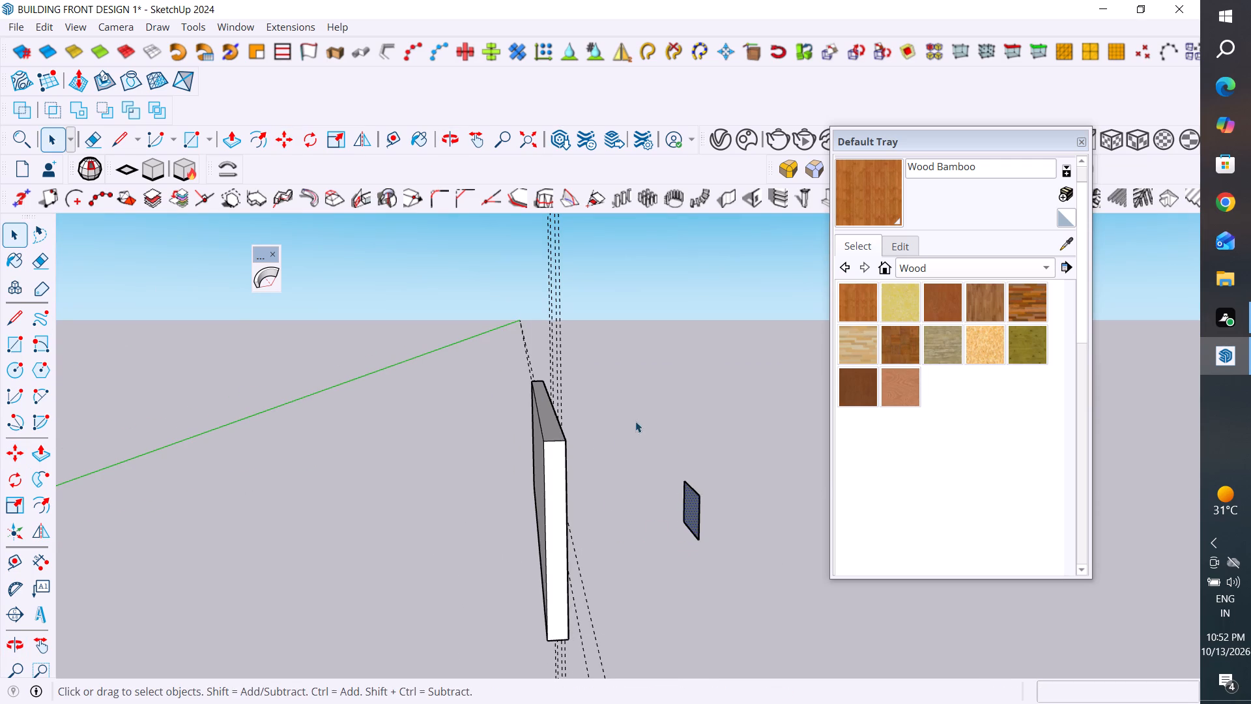
Extrude the detached opening rectangle about 39" away from the side wall into a box.
middle_drag(635, 424, 434, 502)
scroll(438, 504, down, 1)
click(514, 506)
scroll(514, 506, down, 5)
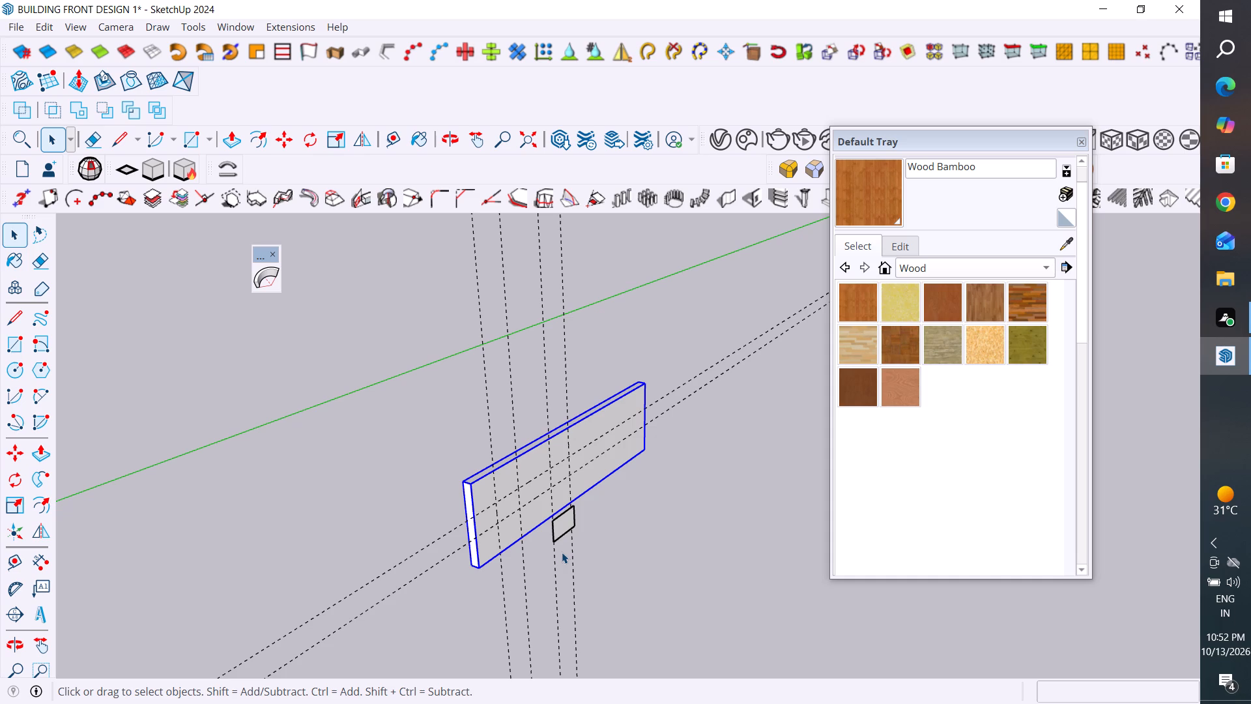
click(45, 449)
scroll(536, 536, up, 2)
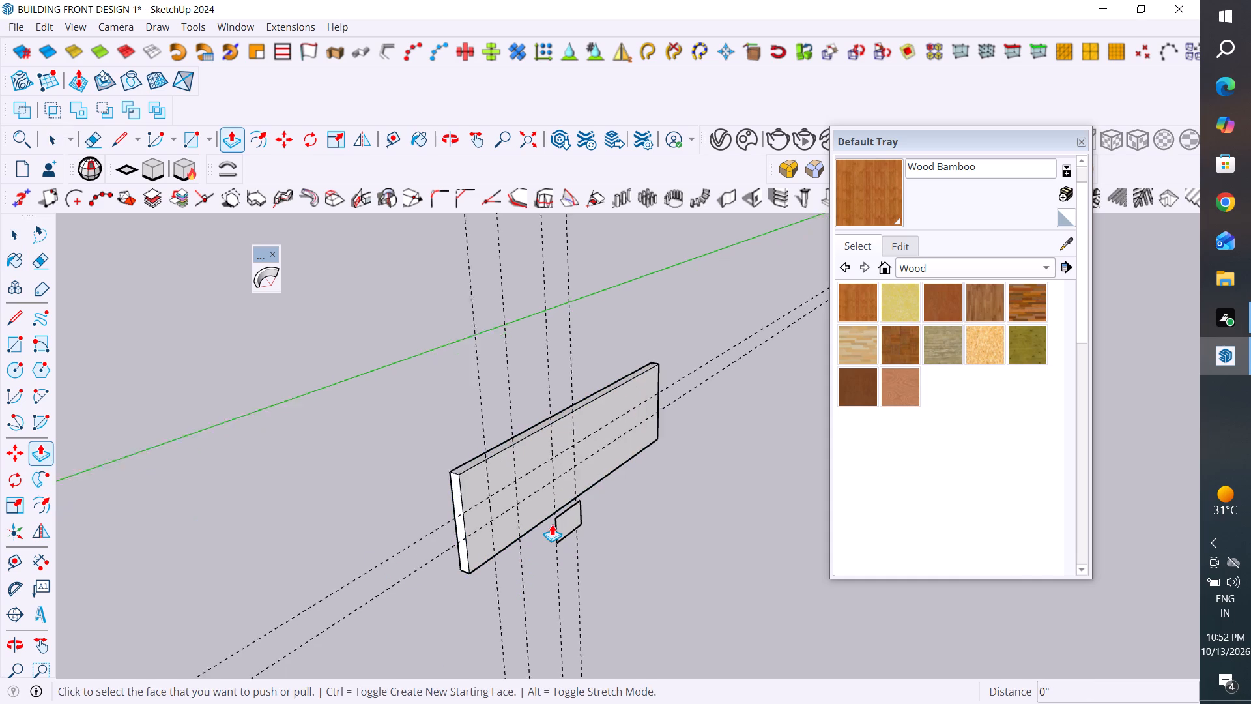
scroll(552, 524, up, 3)
click(585, 514)
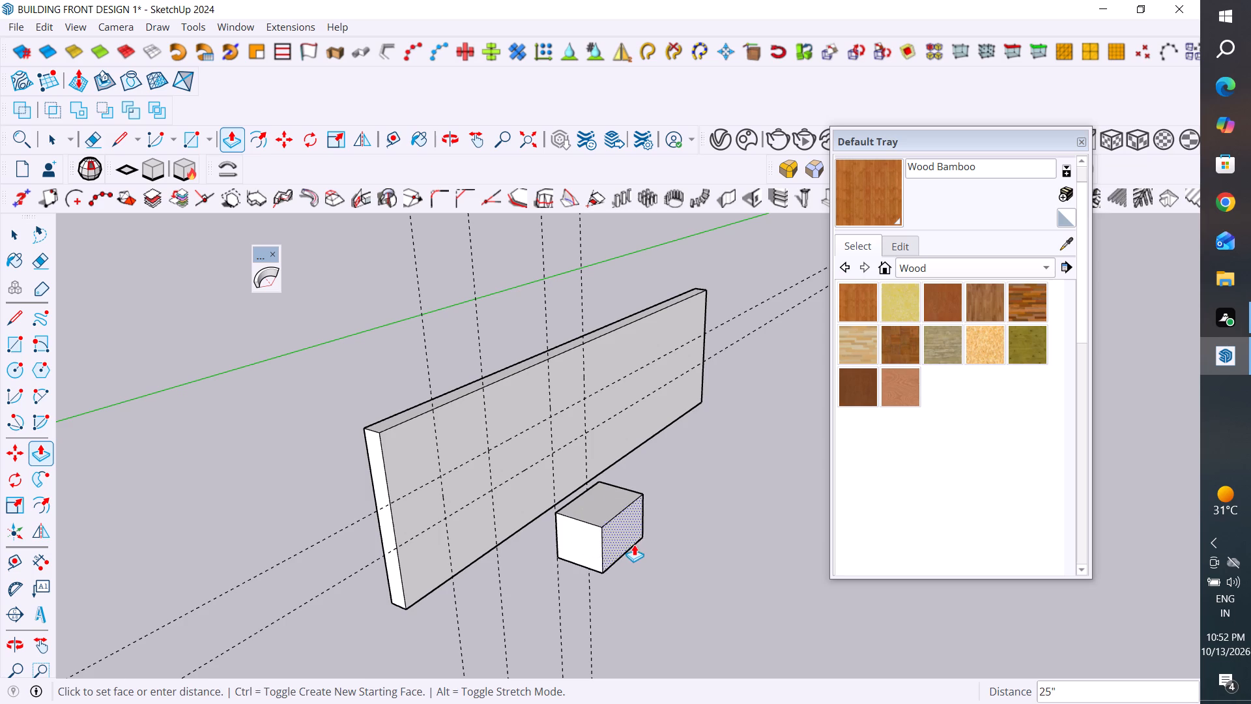
click(651, 553)
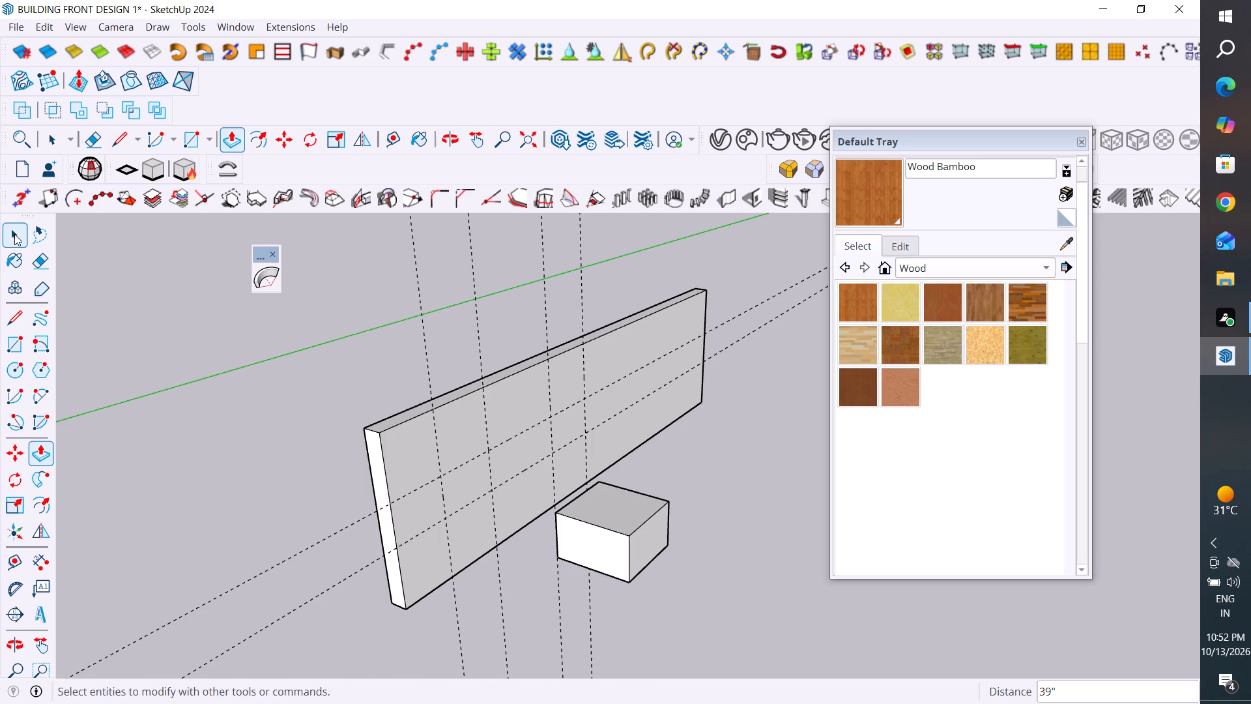
Select the whole extruded box and make it a group.
click(14, 234)
triple_click(613, 548)
click(613, 548)
right_click(613, 548)
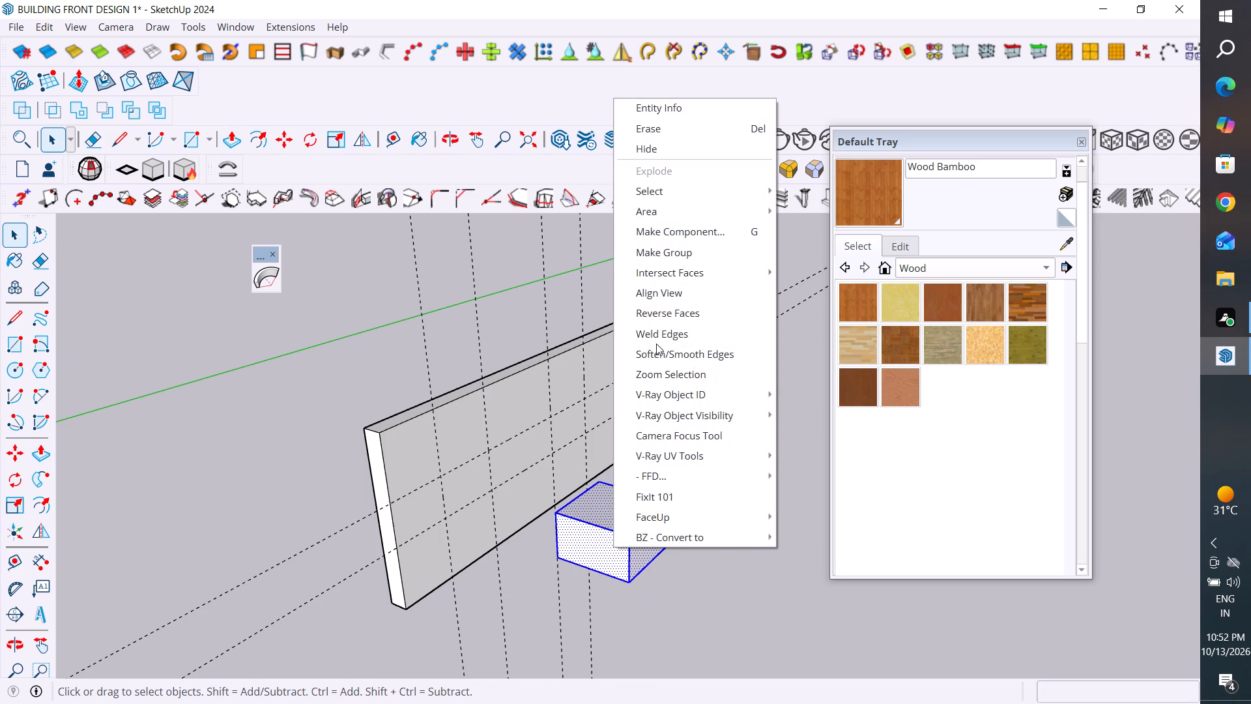
click(682, 254)
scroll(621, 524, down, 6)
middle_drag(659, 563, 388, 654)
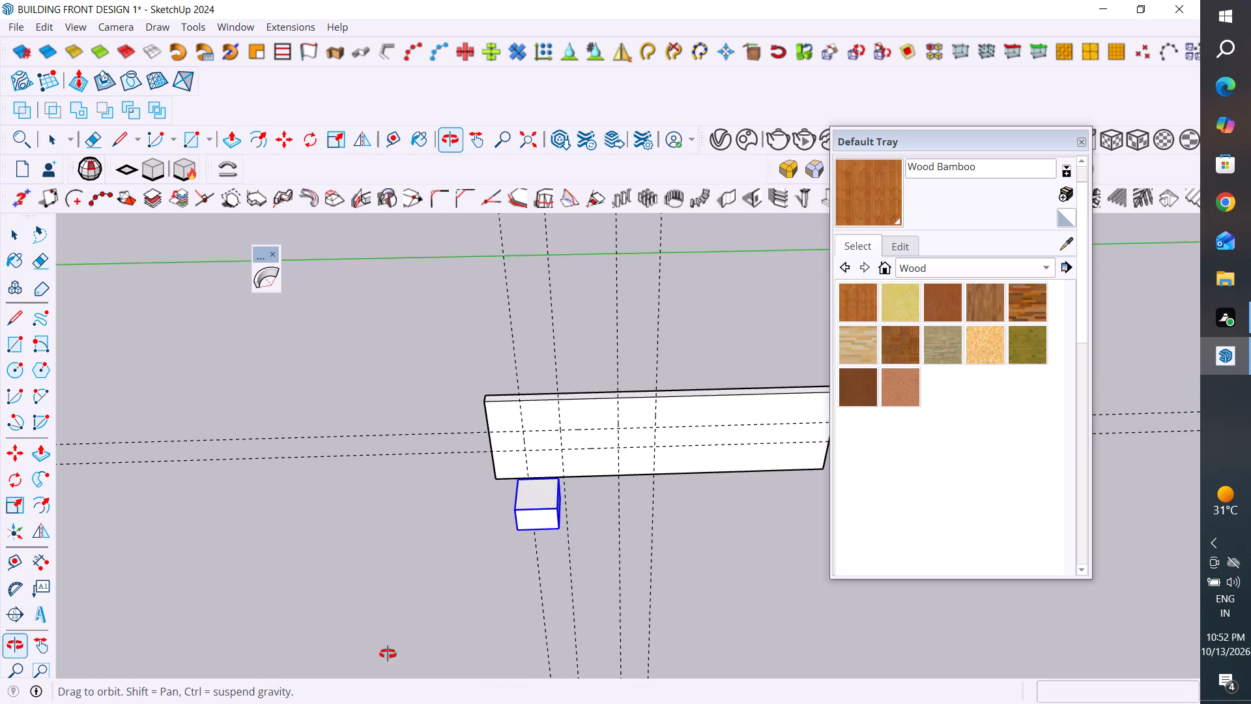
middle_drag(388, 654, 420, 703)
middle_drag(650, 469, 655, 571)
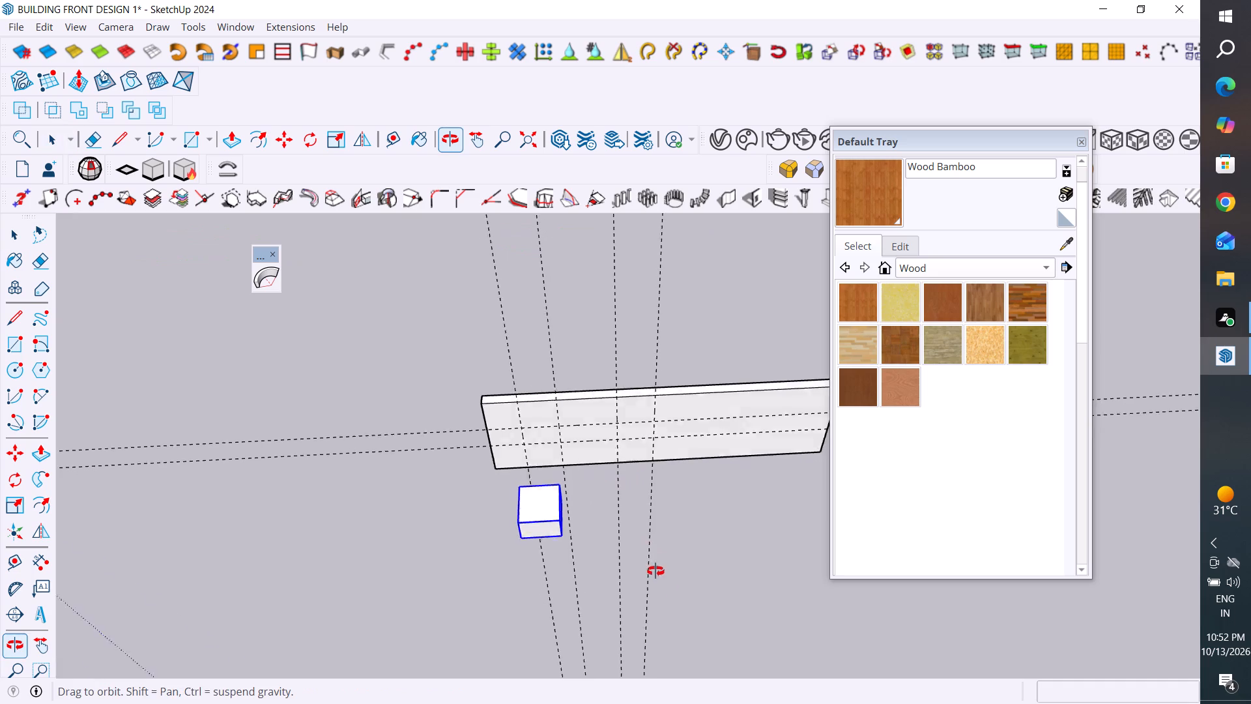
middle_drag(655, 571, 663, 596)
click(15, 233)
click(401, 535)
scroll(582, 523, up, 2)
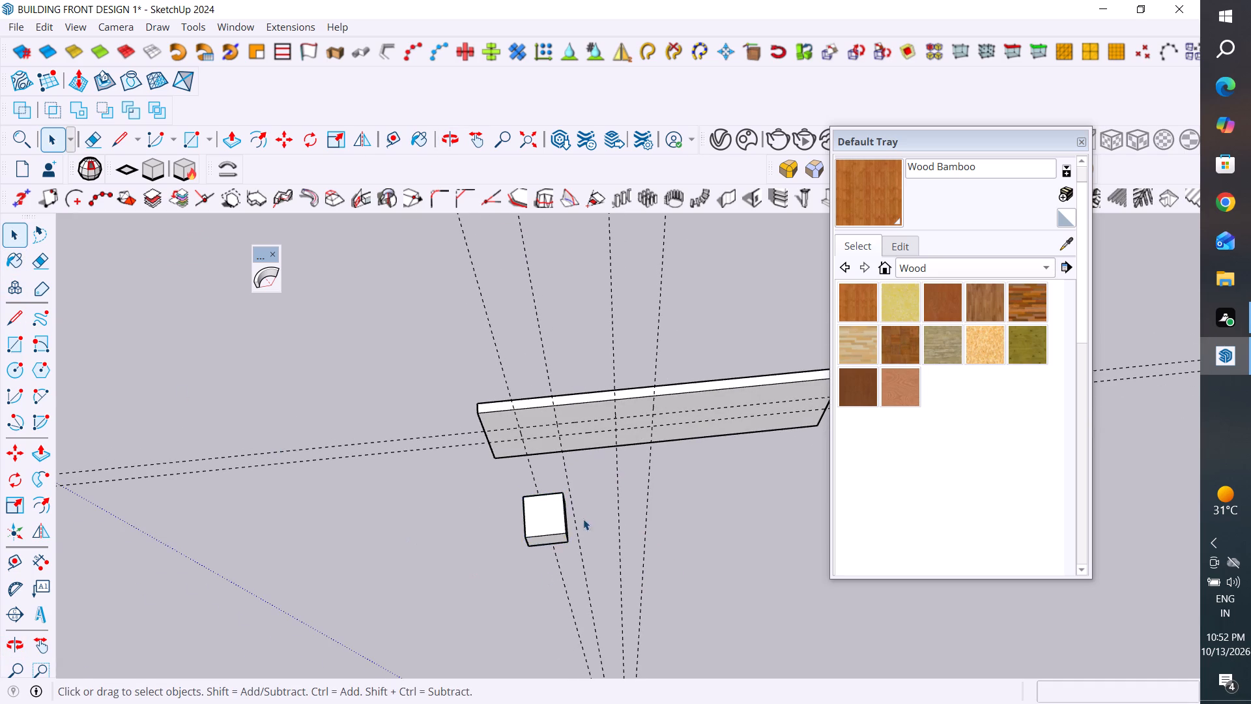
Copy the grouped box about 105" along the direction of the side wall.
scroll(583, 519, up, 2)
click(530, 534)
key(m)
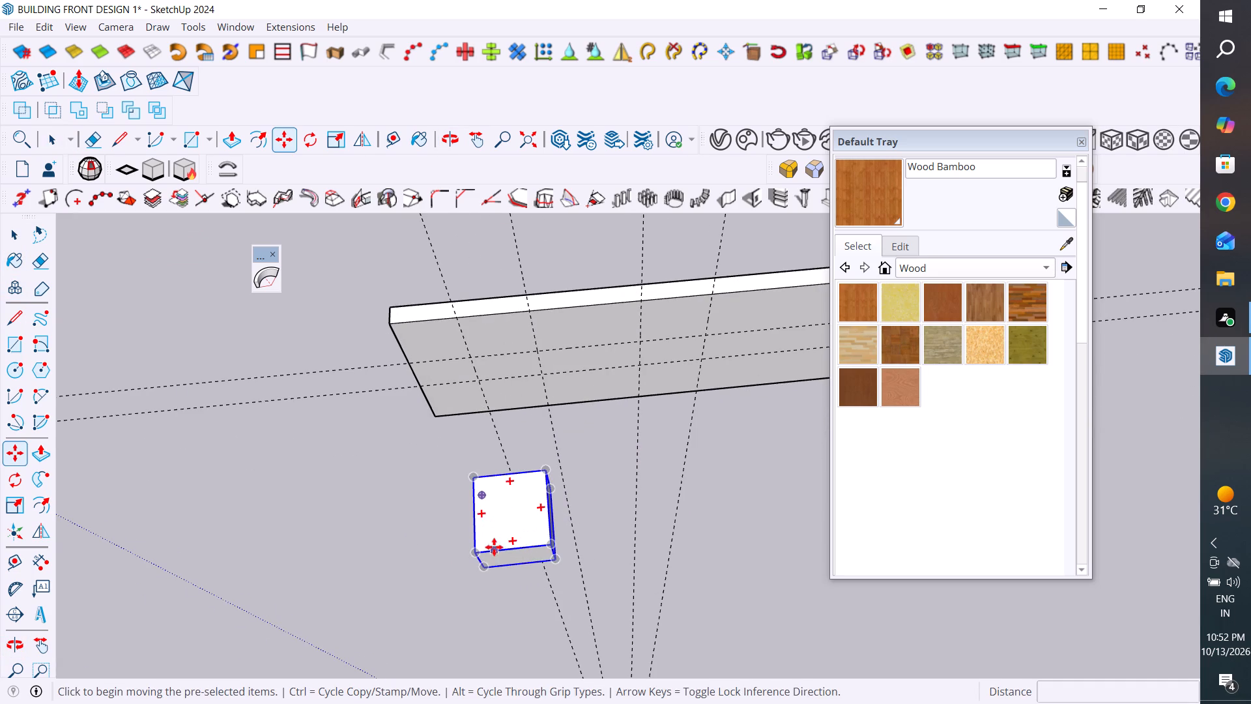
ctrl+click(476, 552)
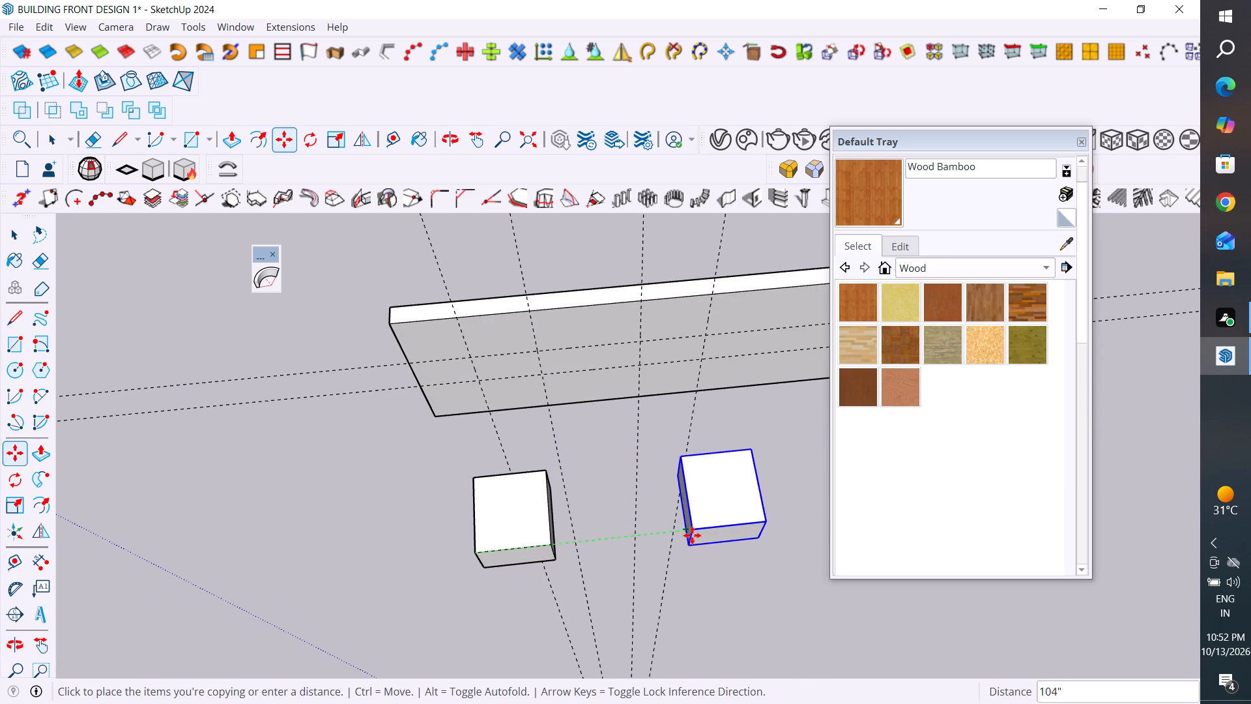
click(695, 536)
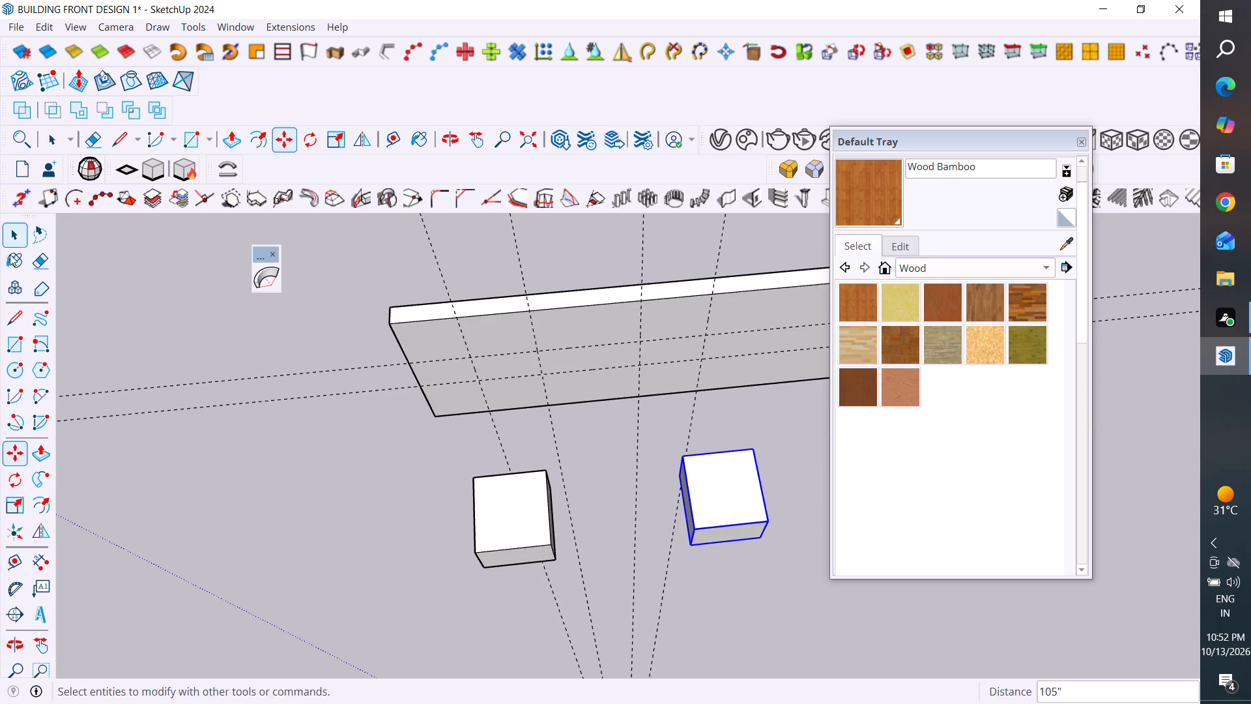
click(9, 244)
Move the original box about 110" so its corner meets the intersection of the first vertical and upper horizontal guides on the side wall.
scroll(467, 465, down, 3)
middle_drag(475, 460, 611, 413)
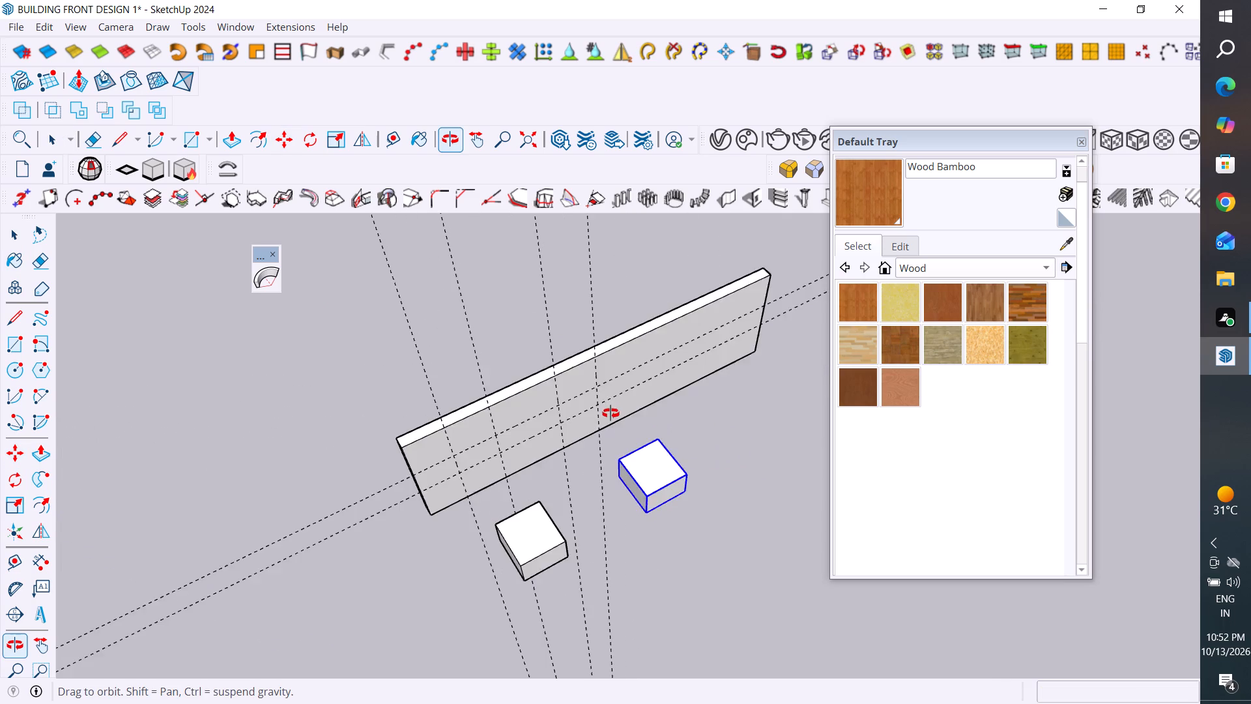
middle_drag(611, 413, 717, 434)
click(575, 581)
key(m)
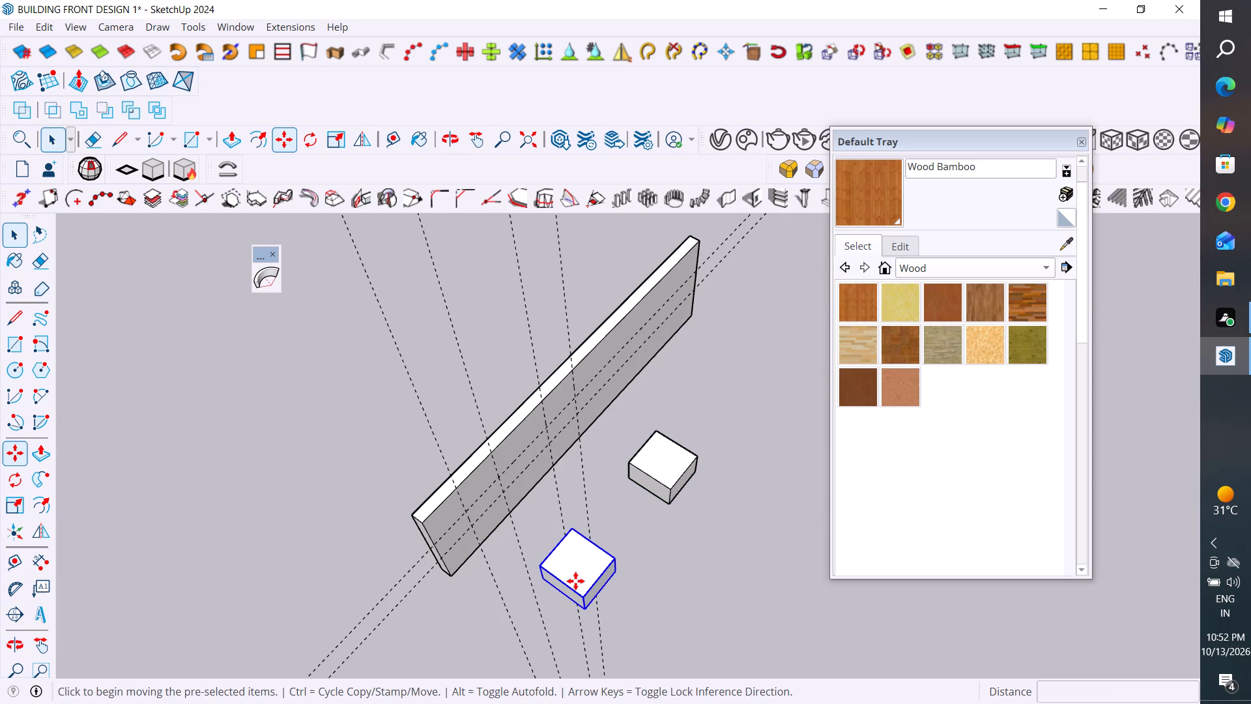
click(581, 602)
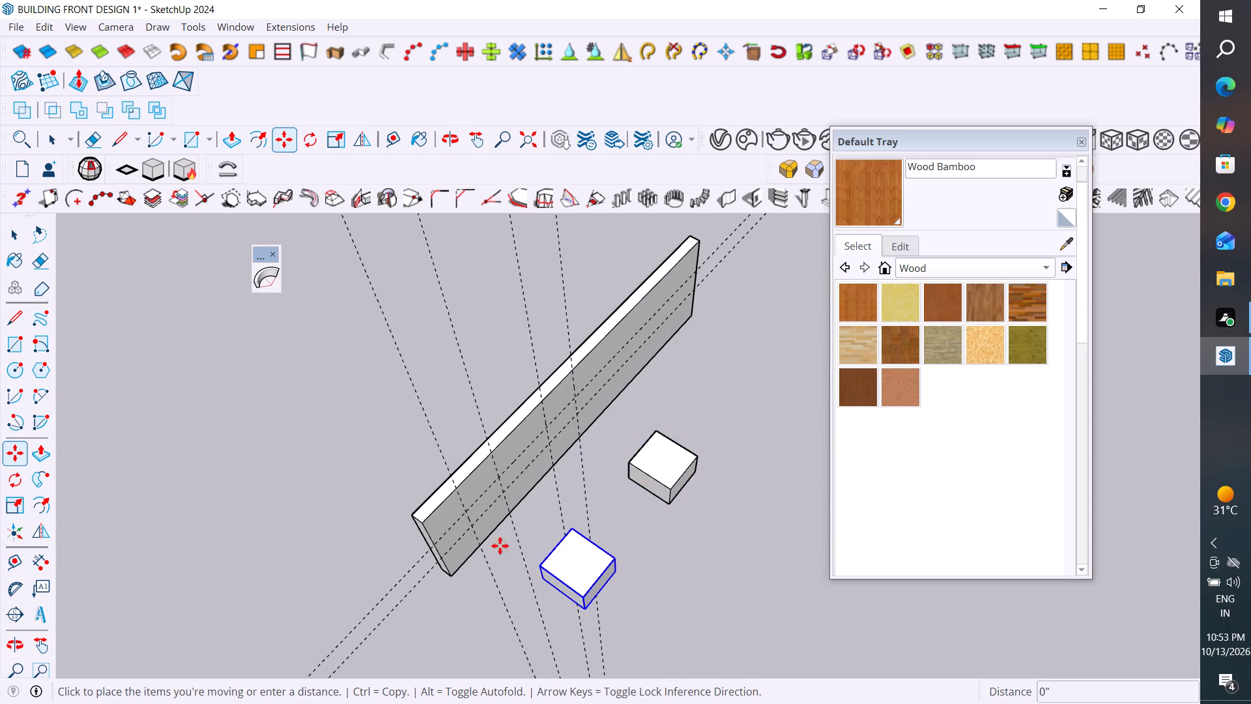
scroll(475, 523, up, 13)
middle_drag(475, 523, 472, 341)
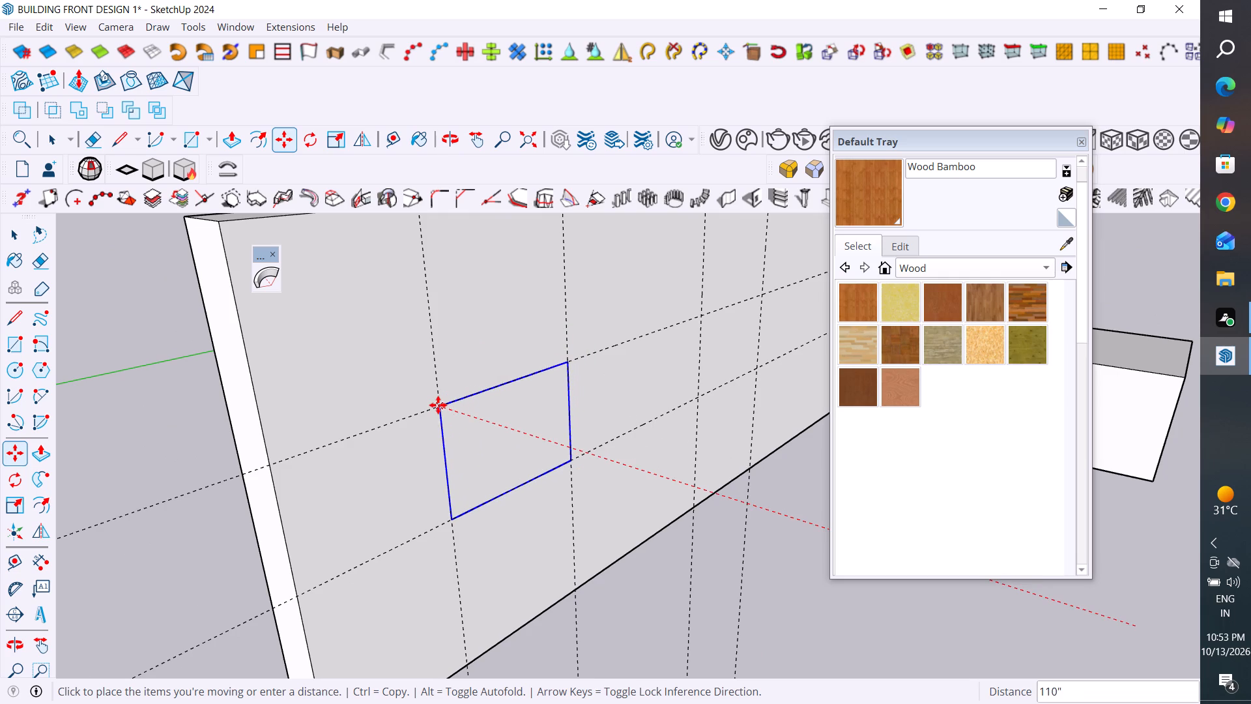
click(441, 405)
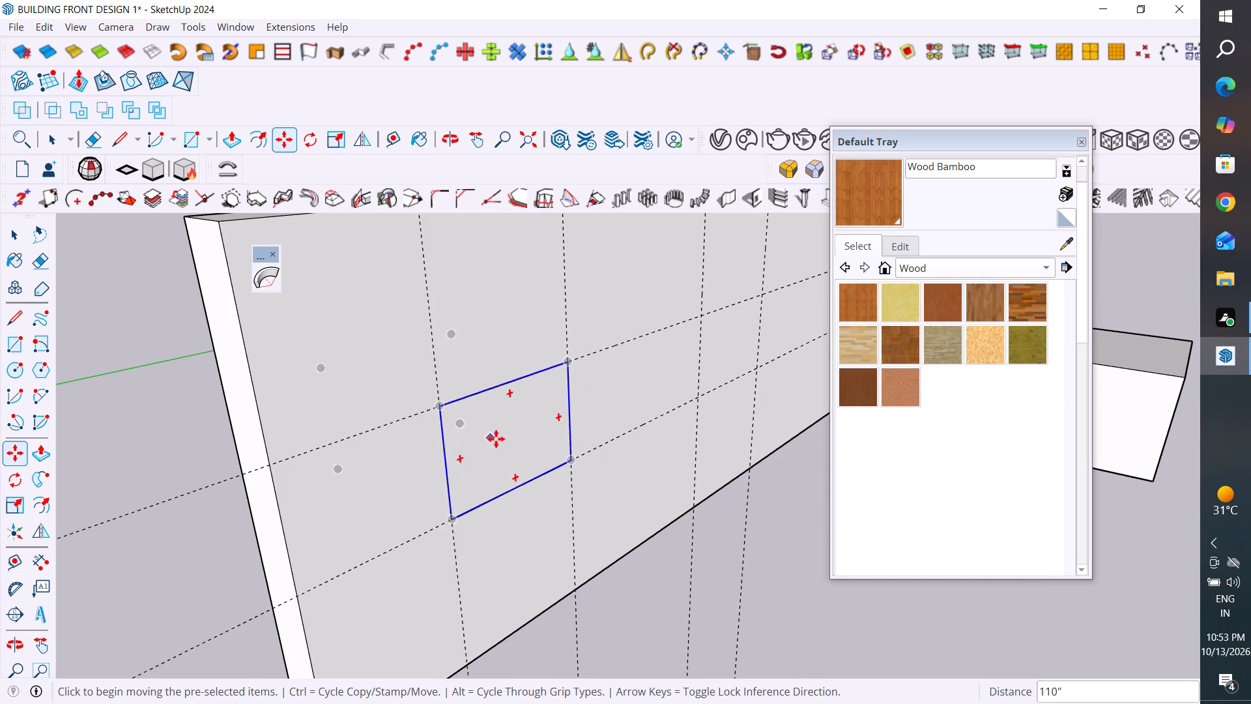
Move the first box about 18" perpendicular to the side wall so it protrudes from both wall faces.
scroll(531, 411, down, 5)
middle_drag(516, 435, 744, 480)
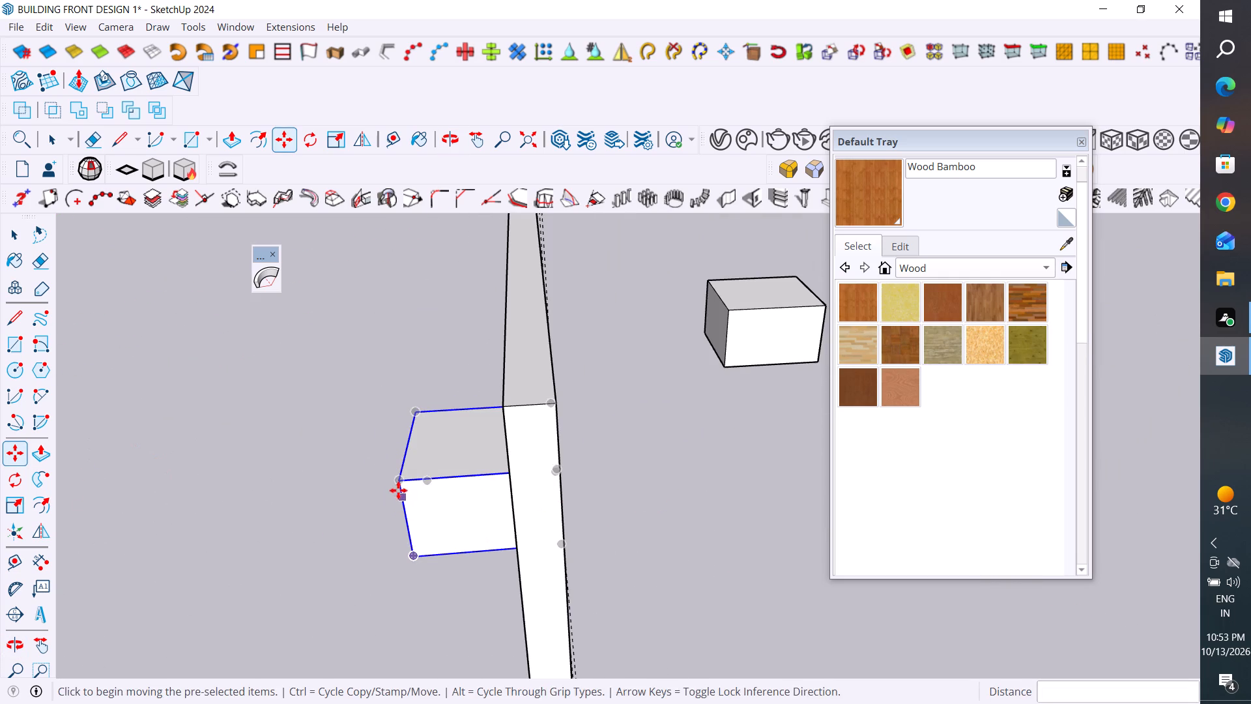
click(401, 480)
click(474, 478)
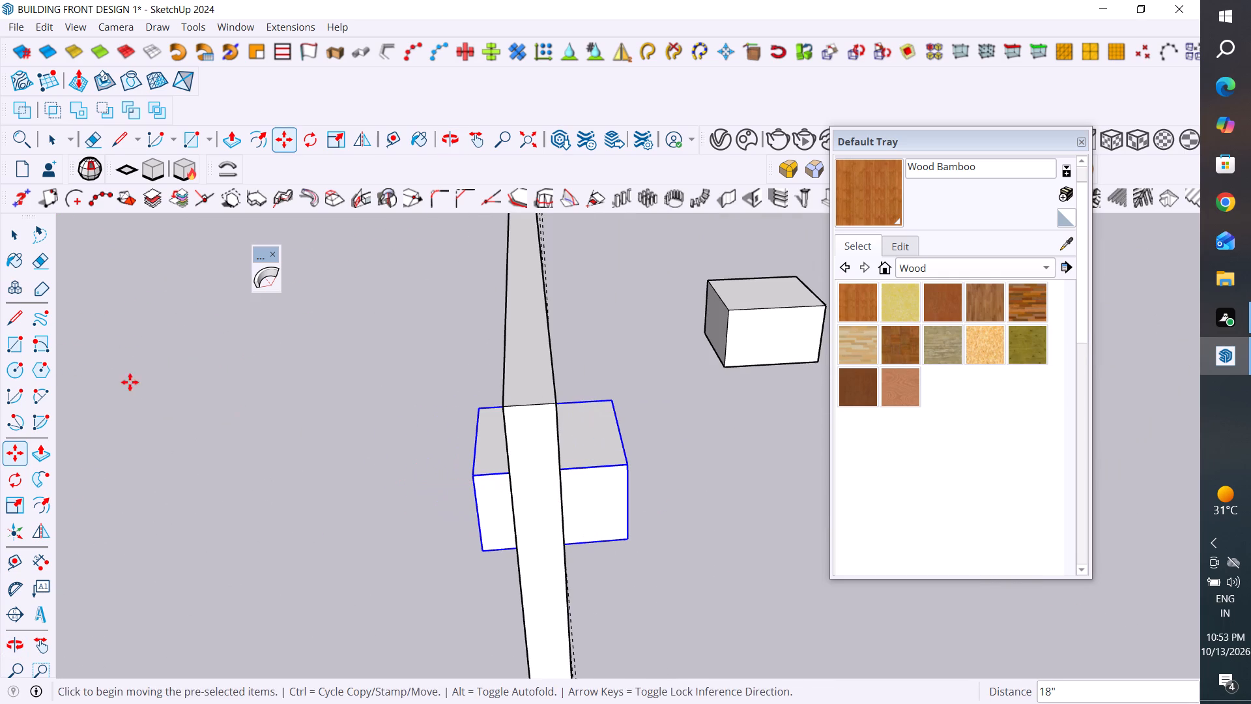
click(20, 231)
click(245, 397)
Move the copied box about 111" so its corner meets the intersection of the third vertical and upper horizontal guides on the wall.
scroll(502, 478, down, 6)
middle_drag(628, 493, 448, 508)
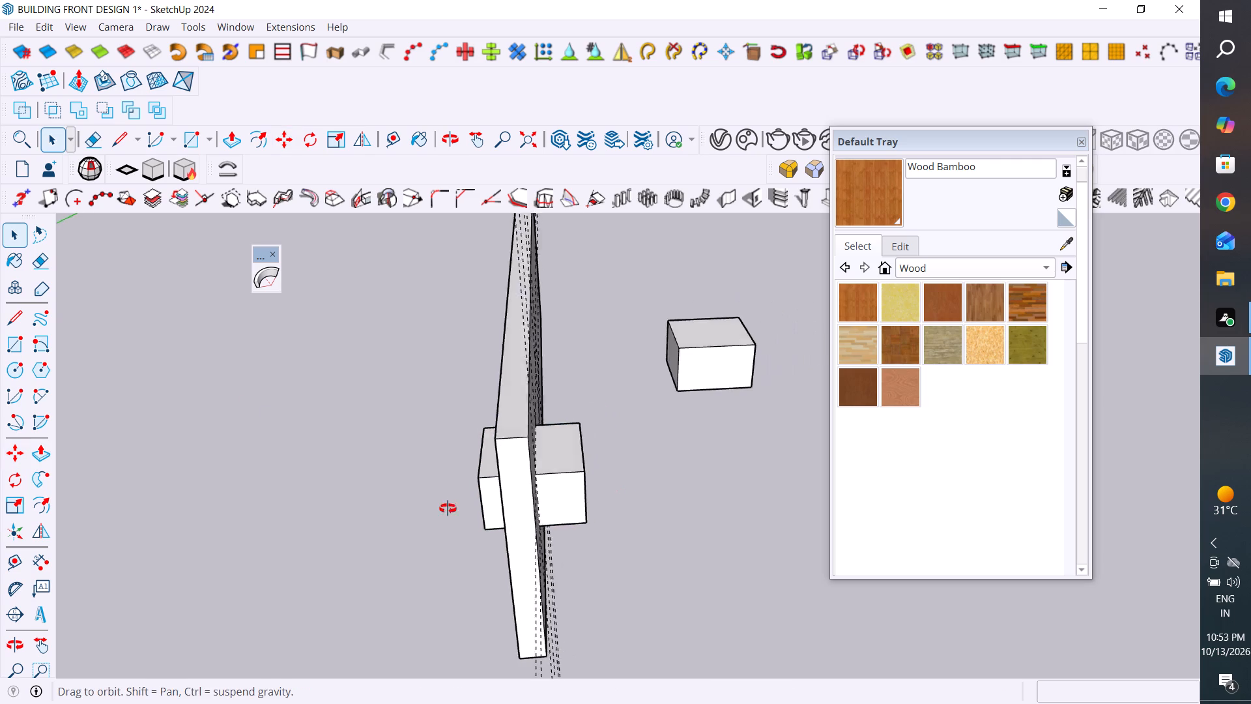
middle_drag(448, 508, 342, 499)
scroll(386, 540, down, 6)
middle_drag(618, 555, 469, 443)
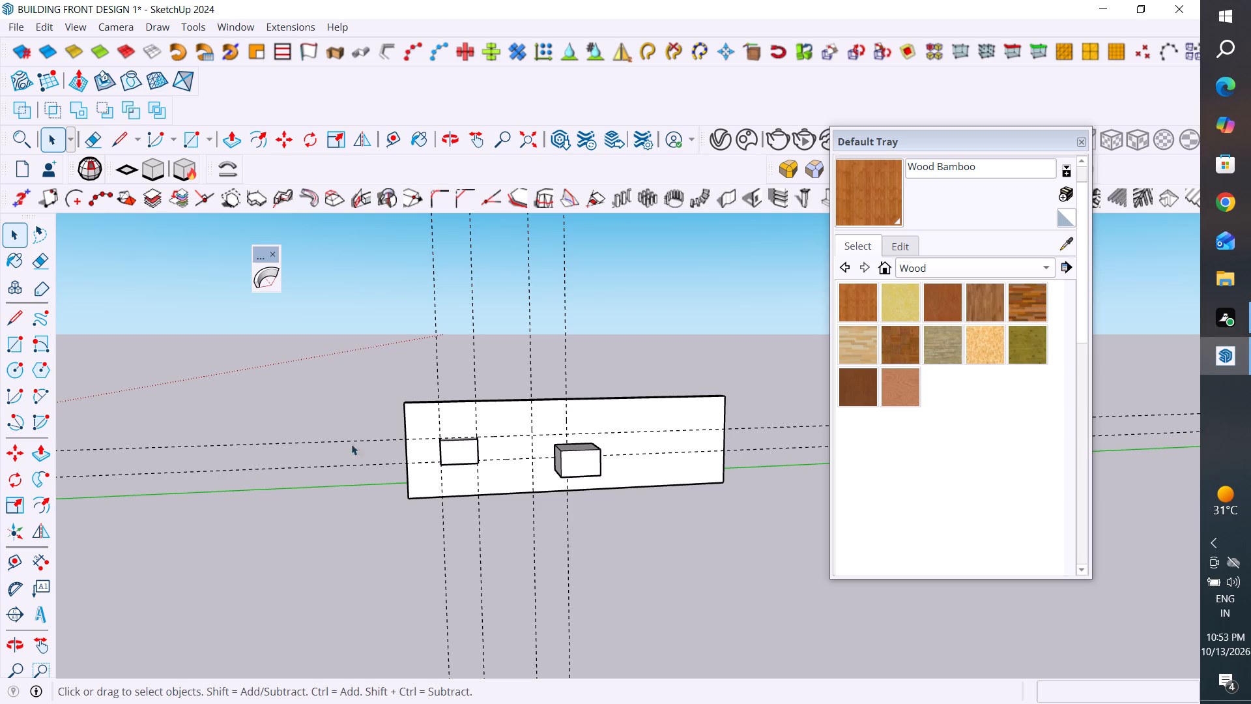
middle_drag(554, 501, 633, 654)
scroll(471, 508, up, 3)
middle_drag(493, 530, 556, 488)
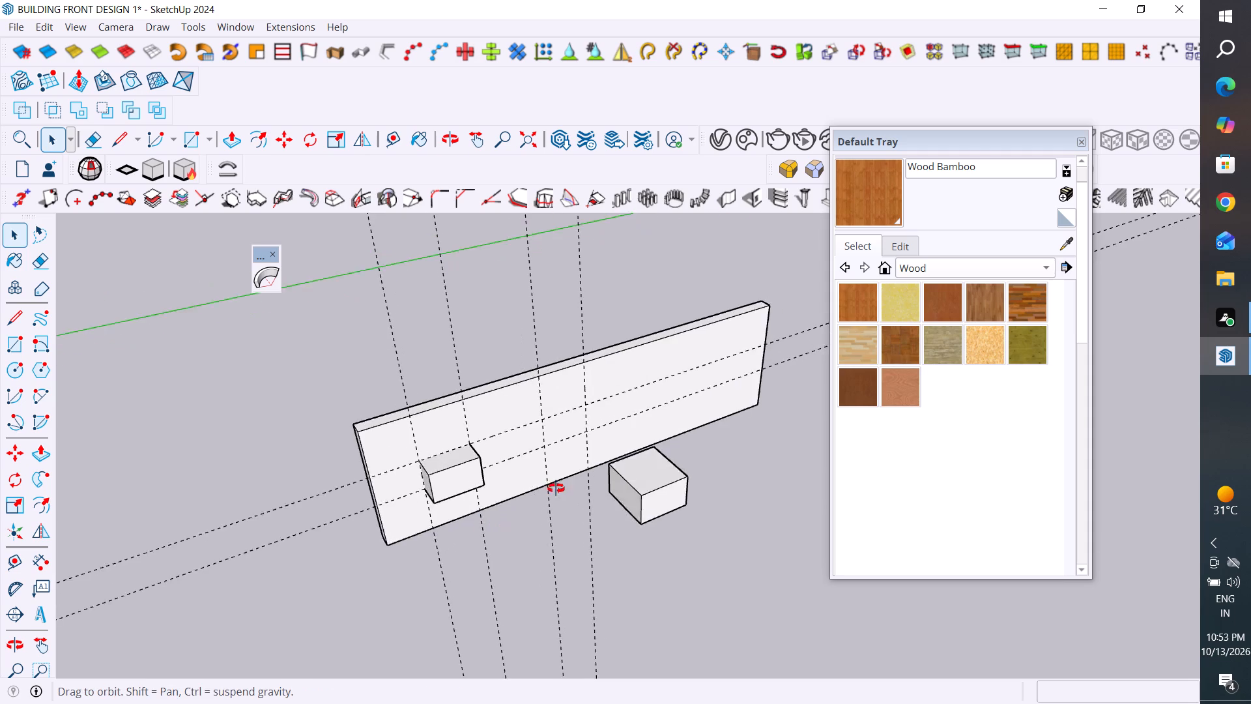
middle_drag(556, 488, 585, 494)
click(661, 484)
key(m)
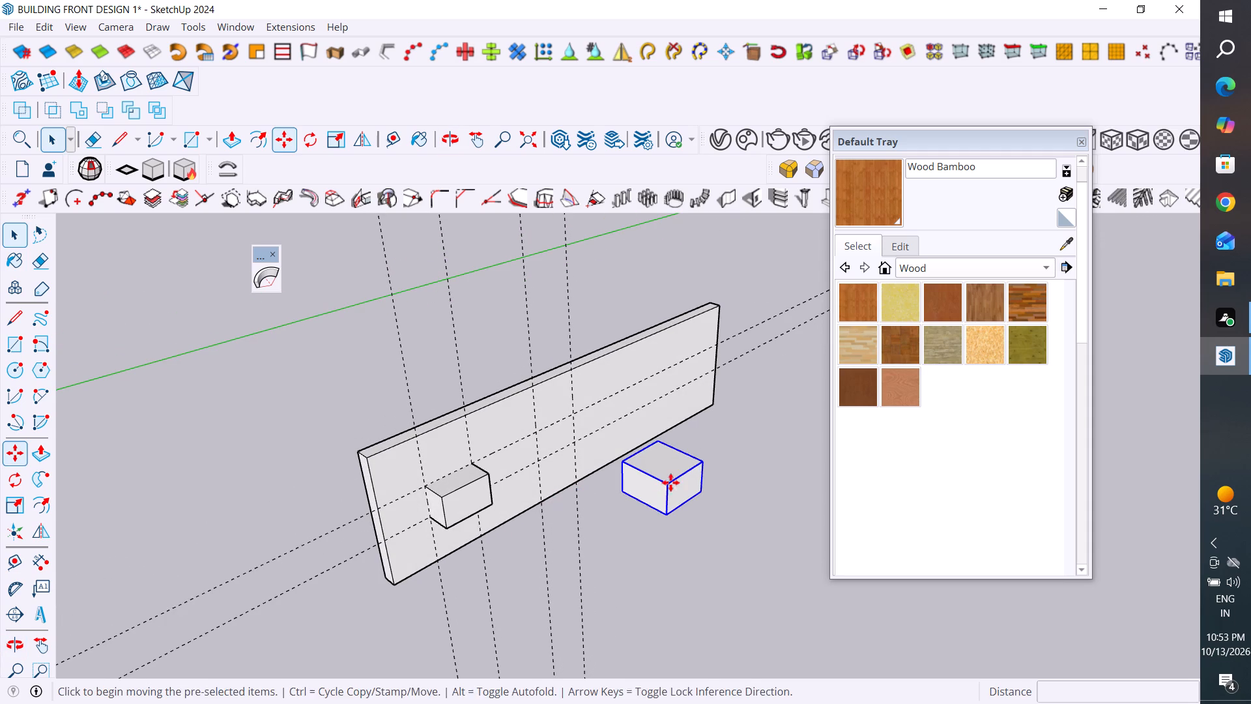
click(665, 482)
scroll(558, 435, up, 6)
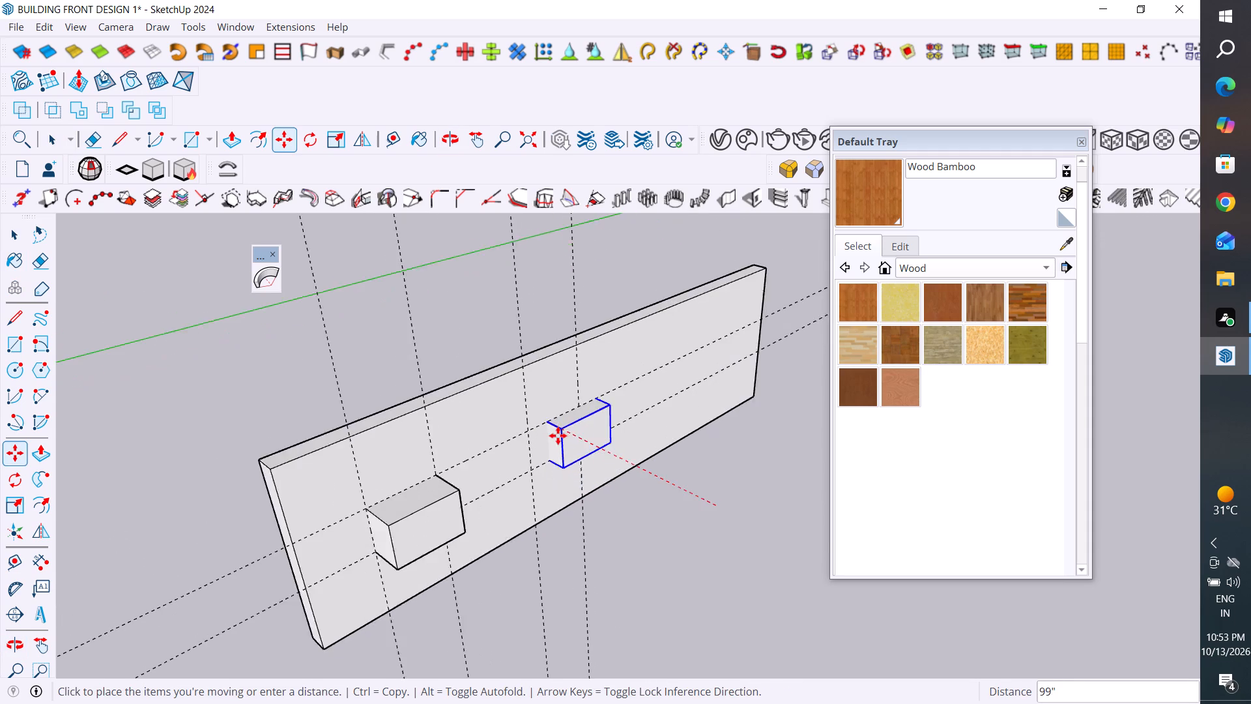
scroll(544, 457, up, 8)
middle_drag(513, 404, 532, 448)
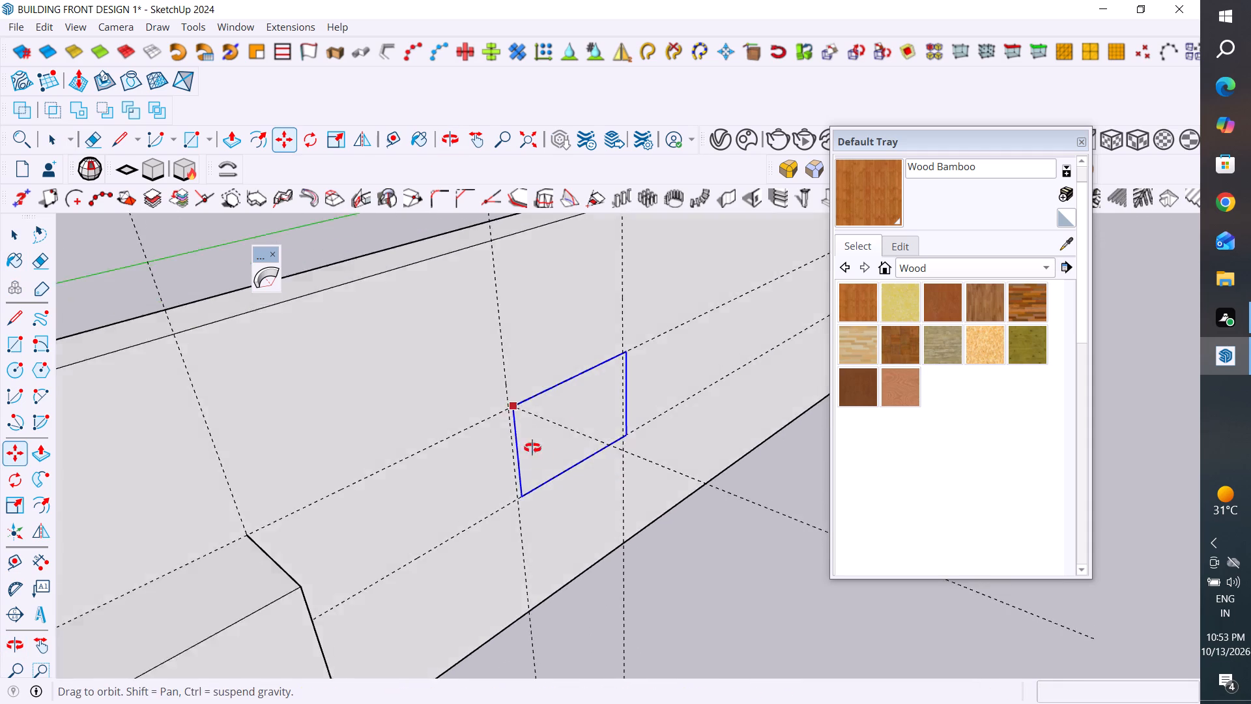
middle_drag(532, 448, 597, 555)
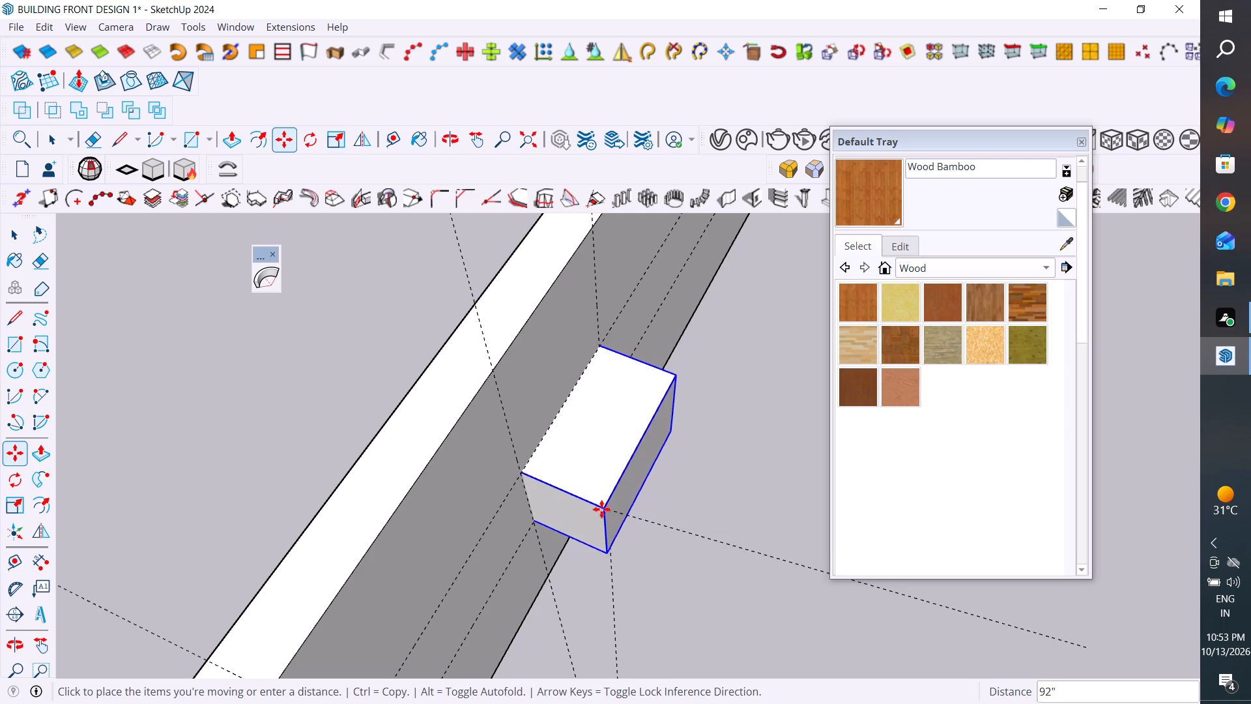
click(524, 473)
Move the second box about 6" perpendicular to the side wall so it protrudes from both wall faces.
middle_drag(356, 413, 450, 390)
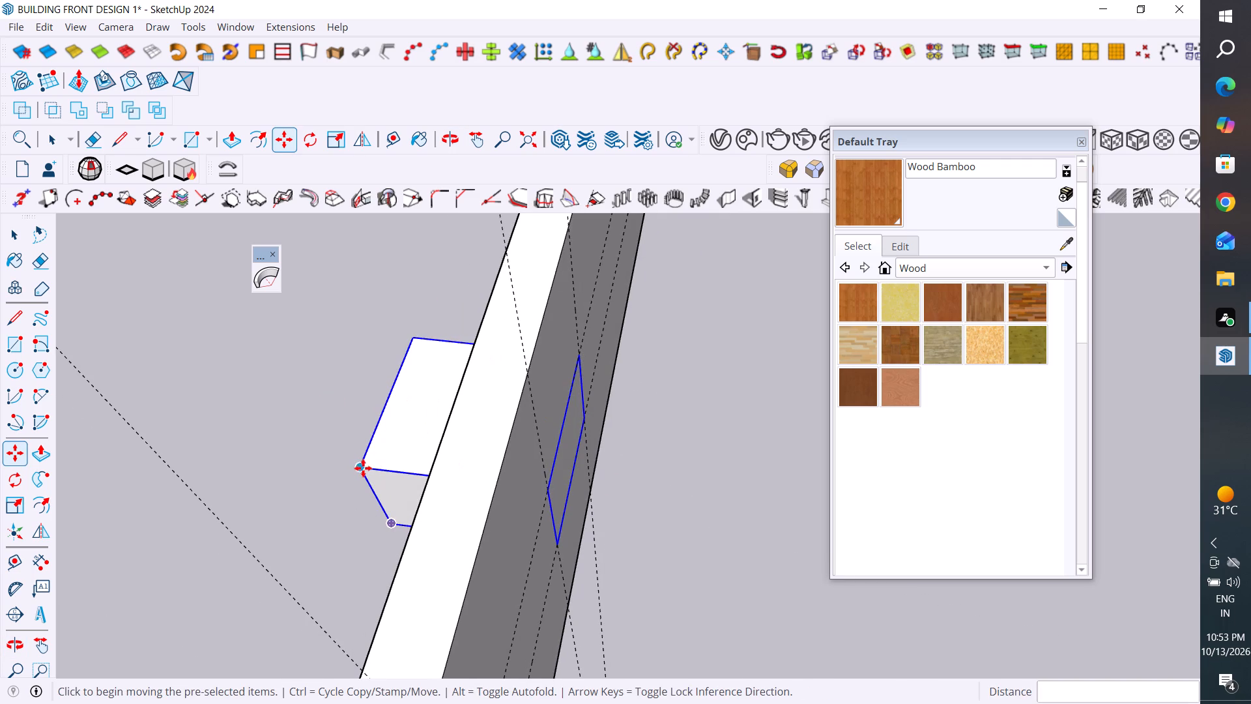
click(363, 468)
click(387, 470)
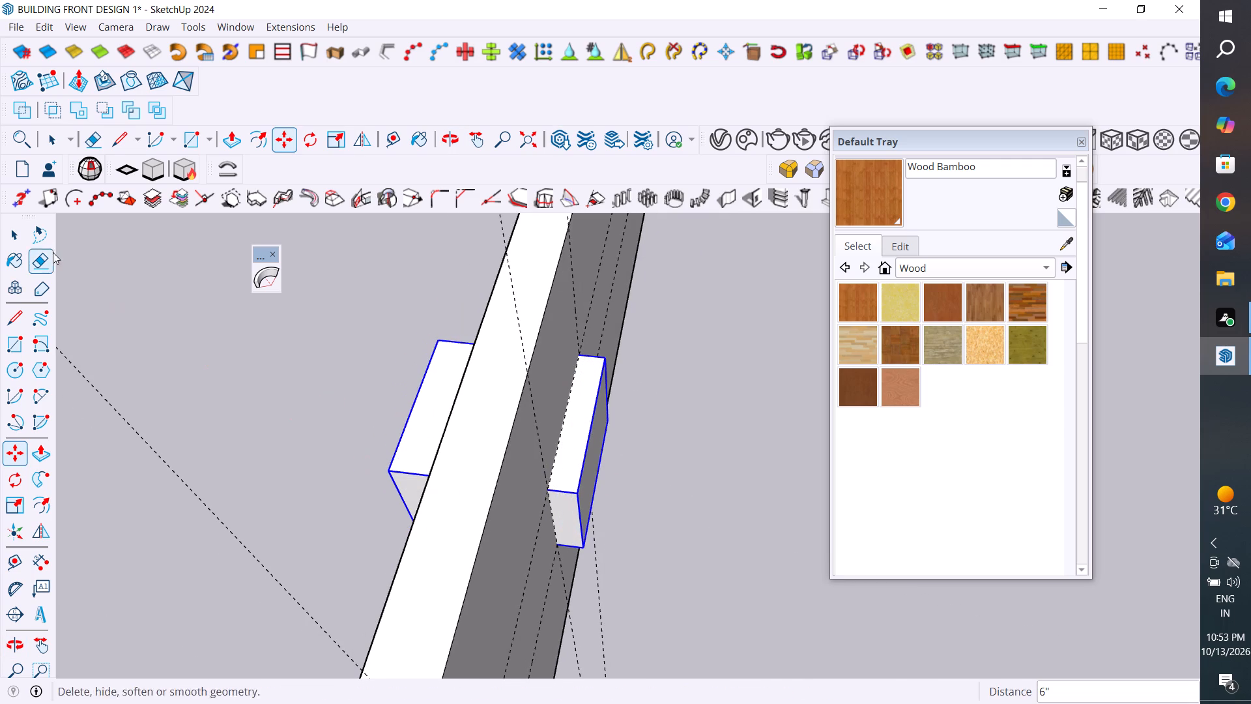
click(14, 241)
Subtract the first box from the side wall to cut the opening between the first two vertical guides.
scroll(255, 411, down, 5)
middle_drag(552, 439, 239, 513)
click(669, 429)
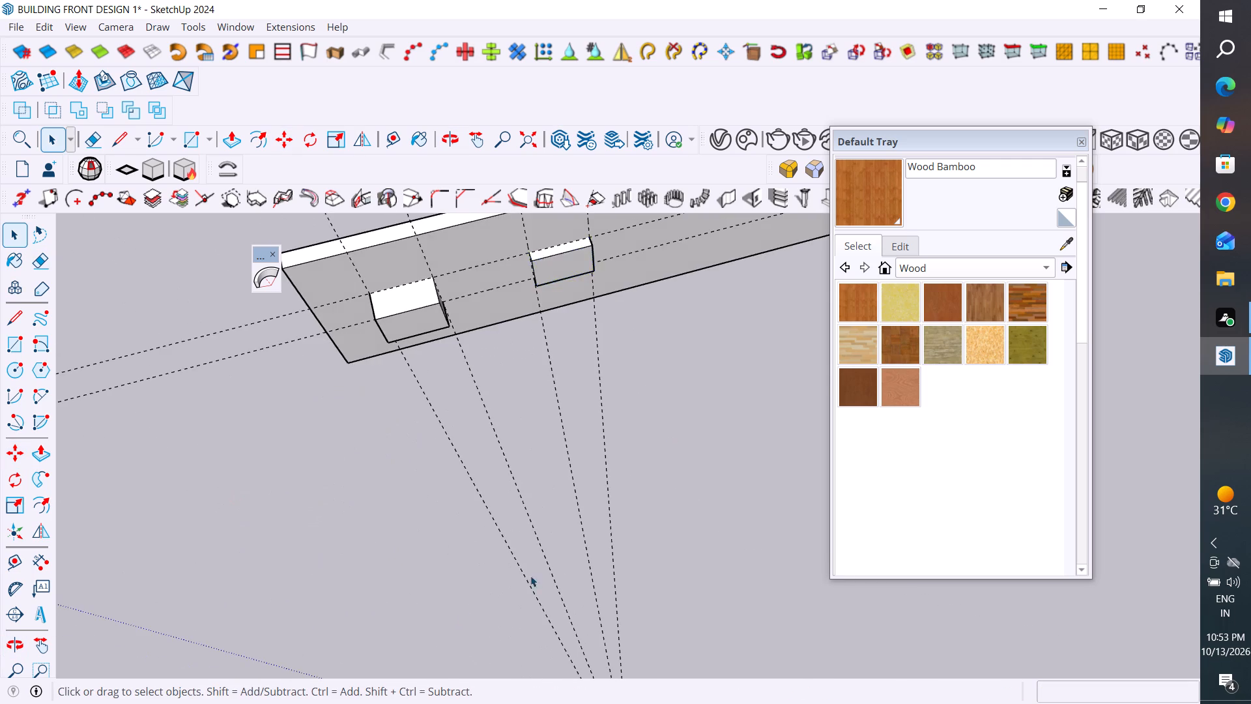
scroll(452, 621, down, 8)
middle_drag(473, 449, 464, 250)
middle_drag(466, 426, 483, 329)
scroll(506, 418, up, 4)
scroll(577, 429, down, 5)
middle_drag(580, 454, 579, 586)
scroll(518, 516, up, 3)
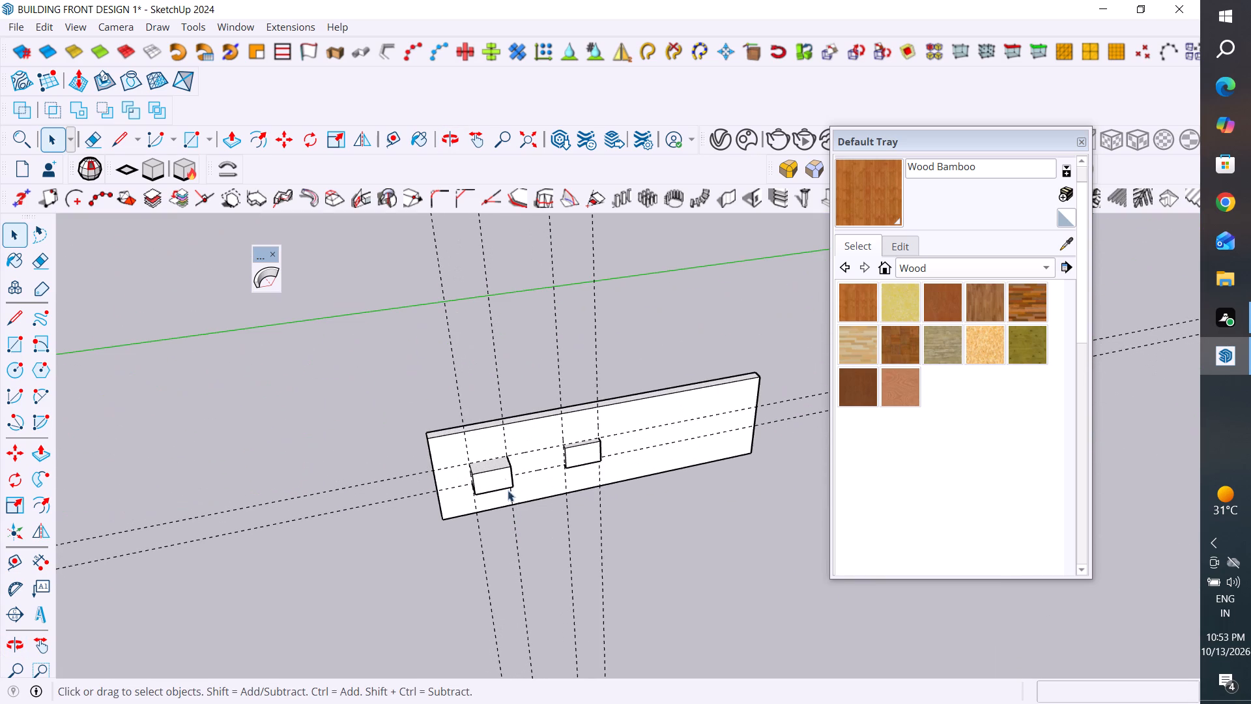
click(504, 475)
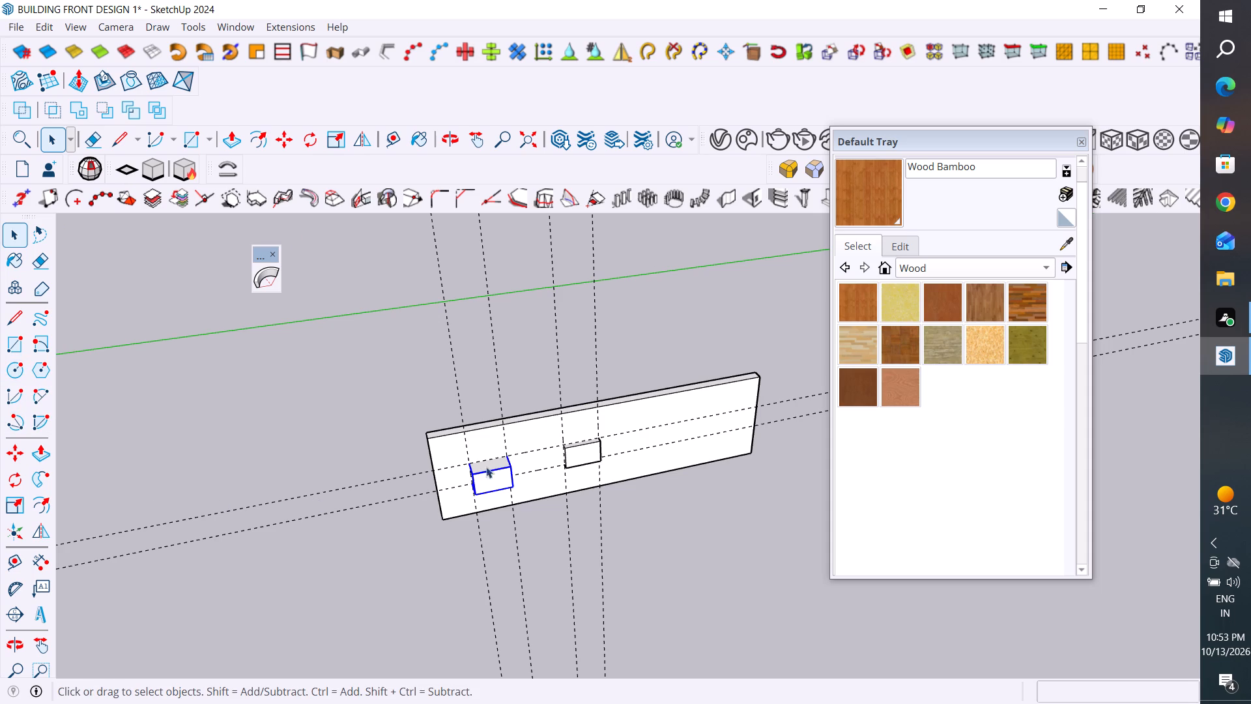
click(106, 110)
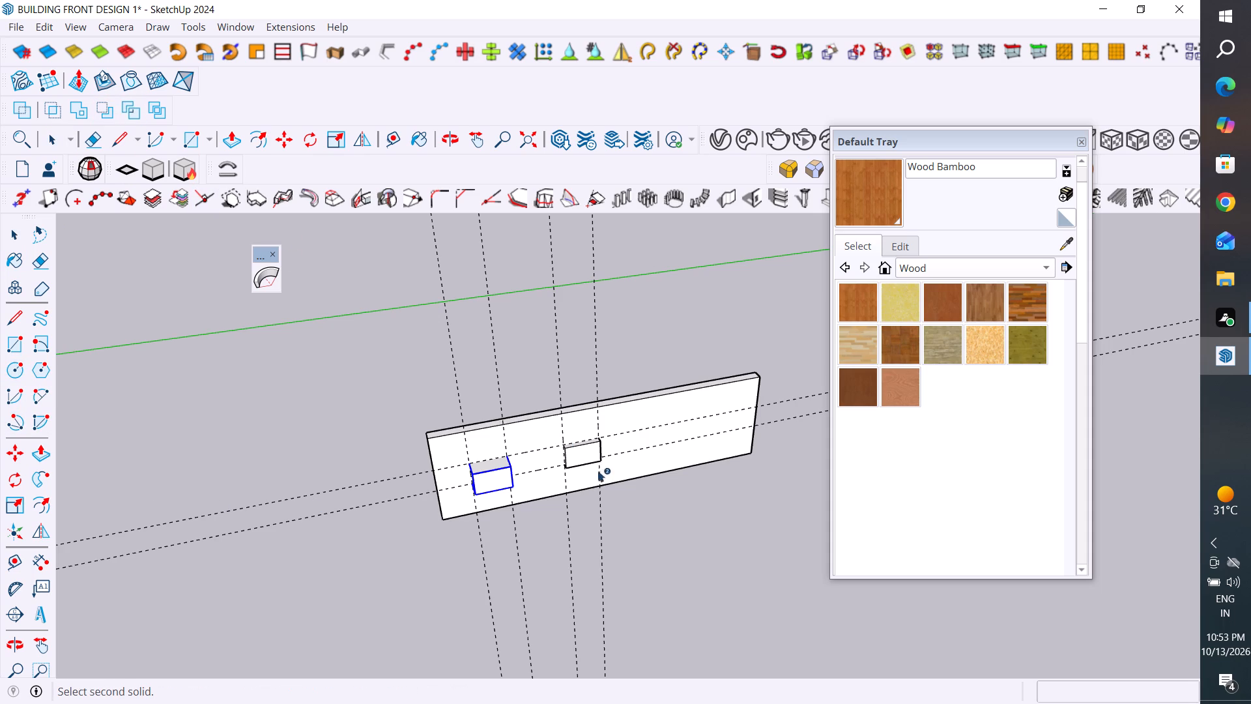
click(526, 437)
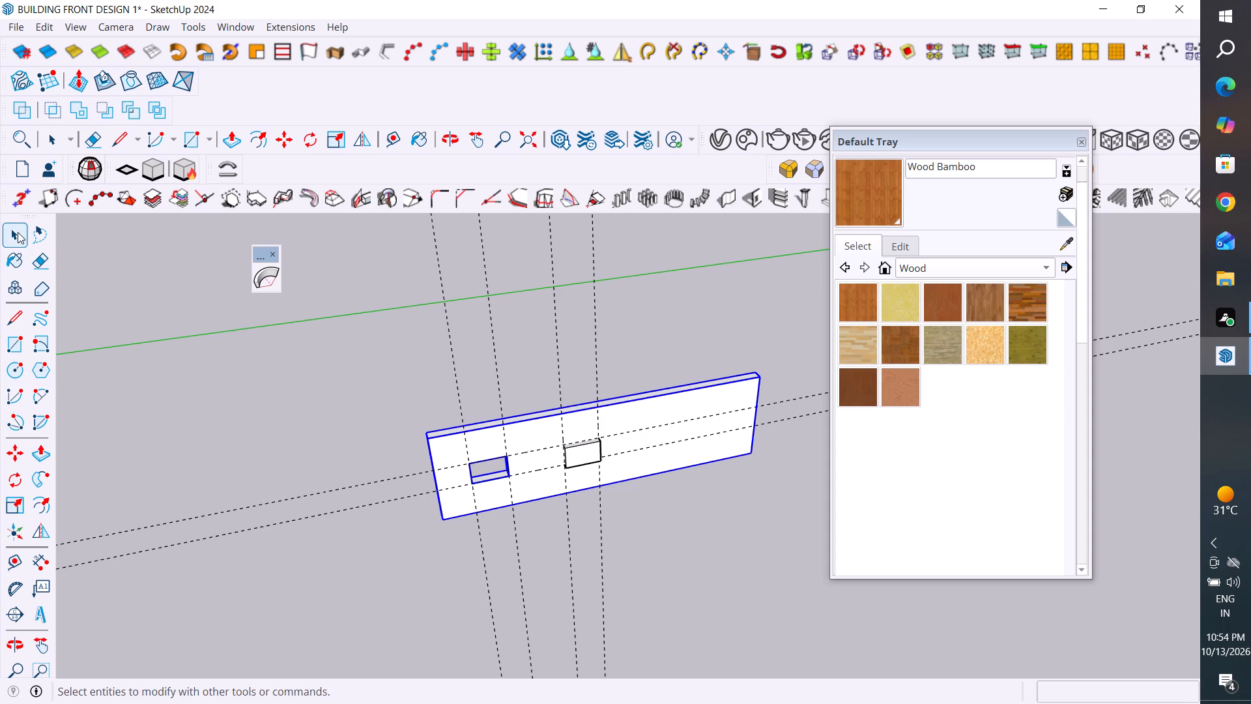
click(18, 232)
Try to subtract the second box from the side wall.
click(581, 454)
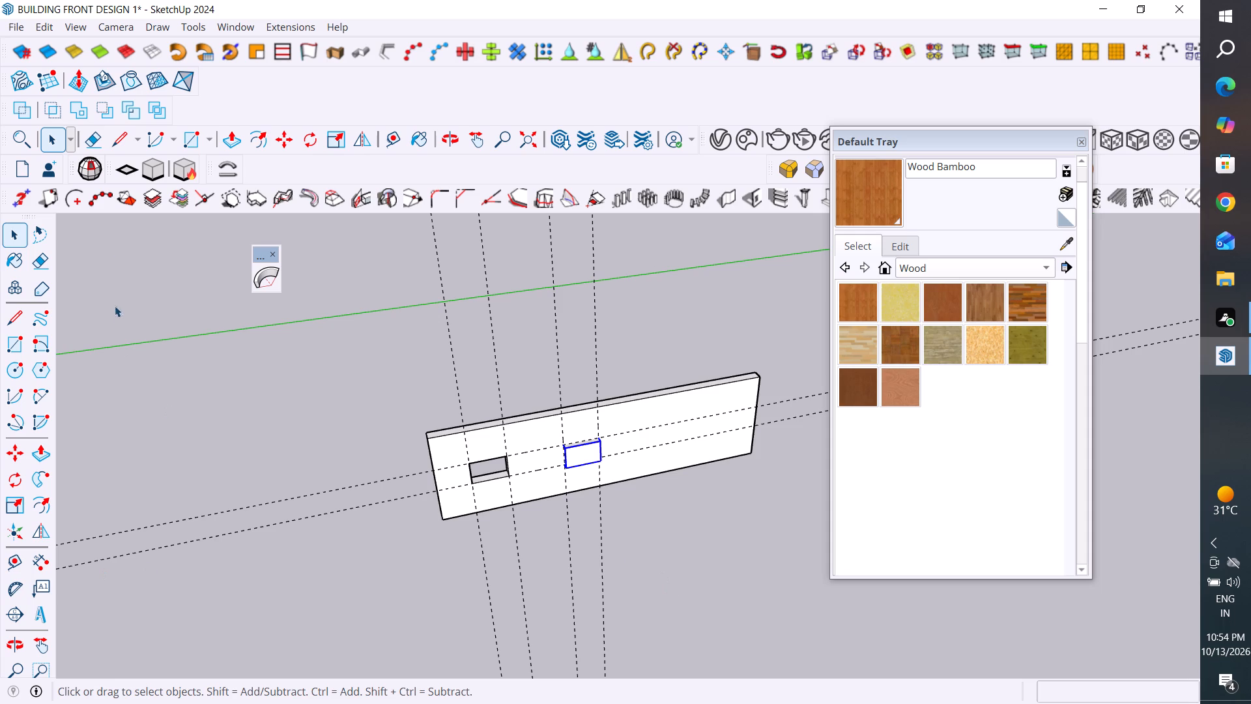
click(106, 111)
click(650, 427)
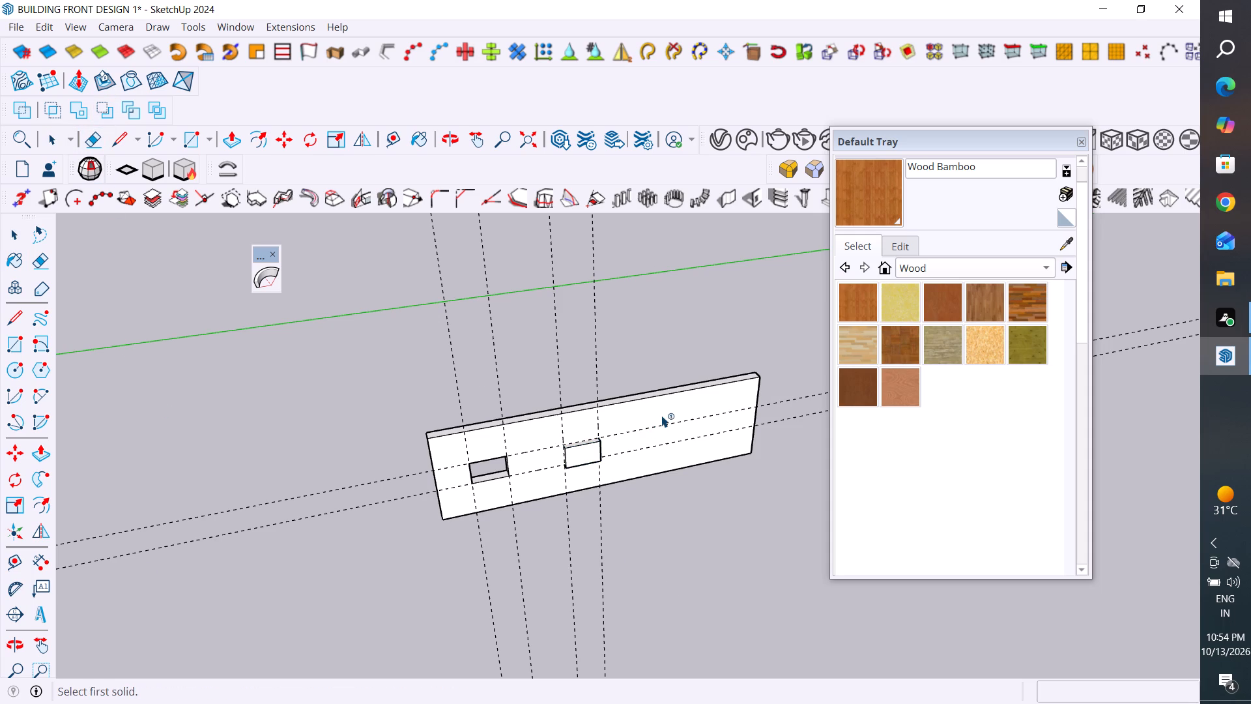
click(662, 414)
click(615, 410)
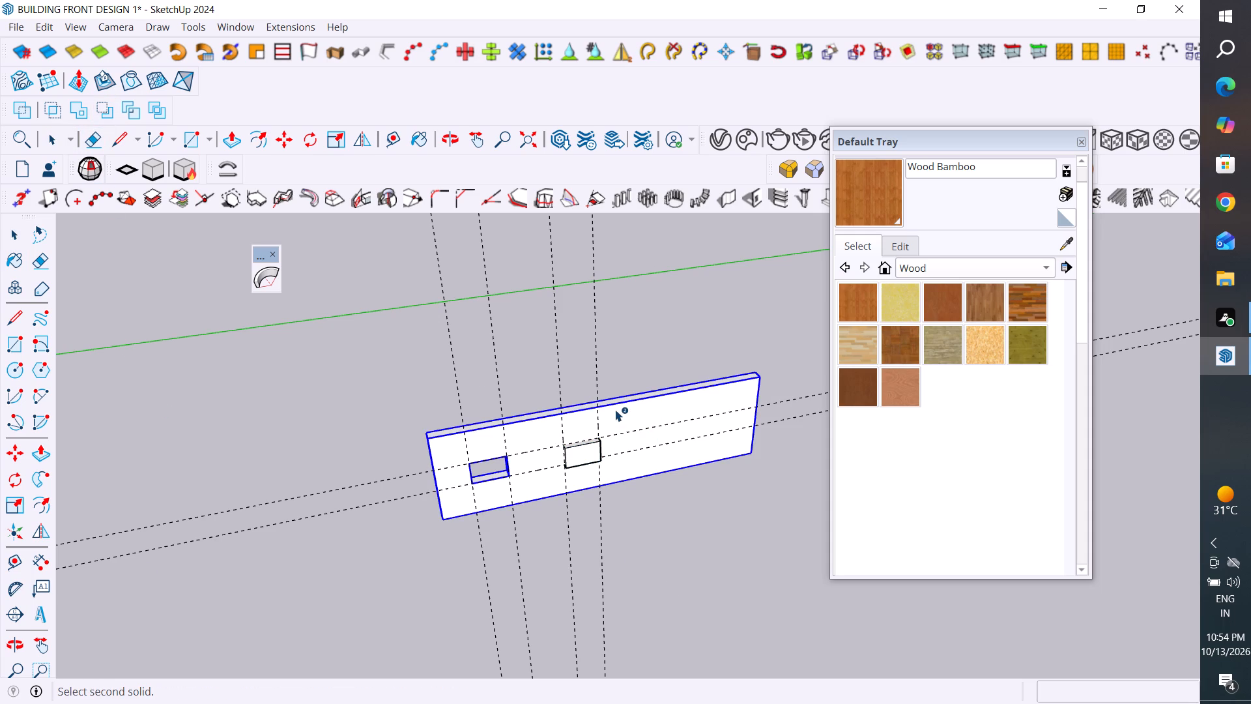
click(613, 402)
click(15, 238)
Subtract the second box from the side wall to cut the opening between the third and fourth vertical guides.
click(580, 451)
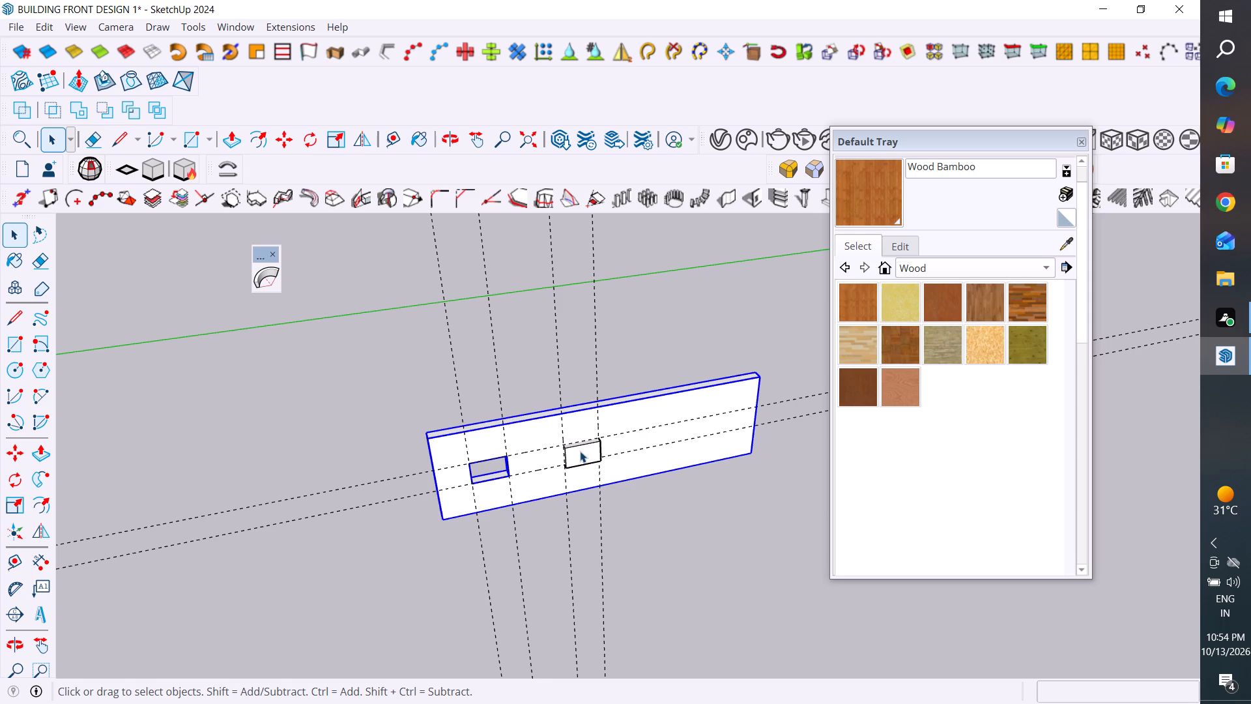
click(104, 107)
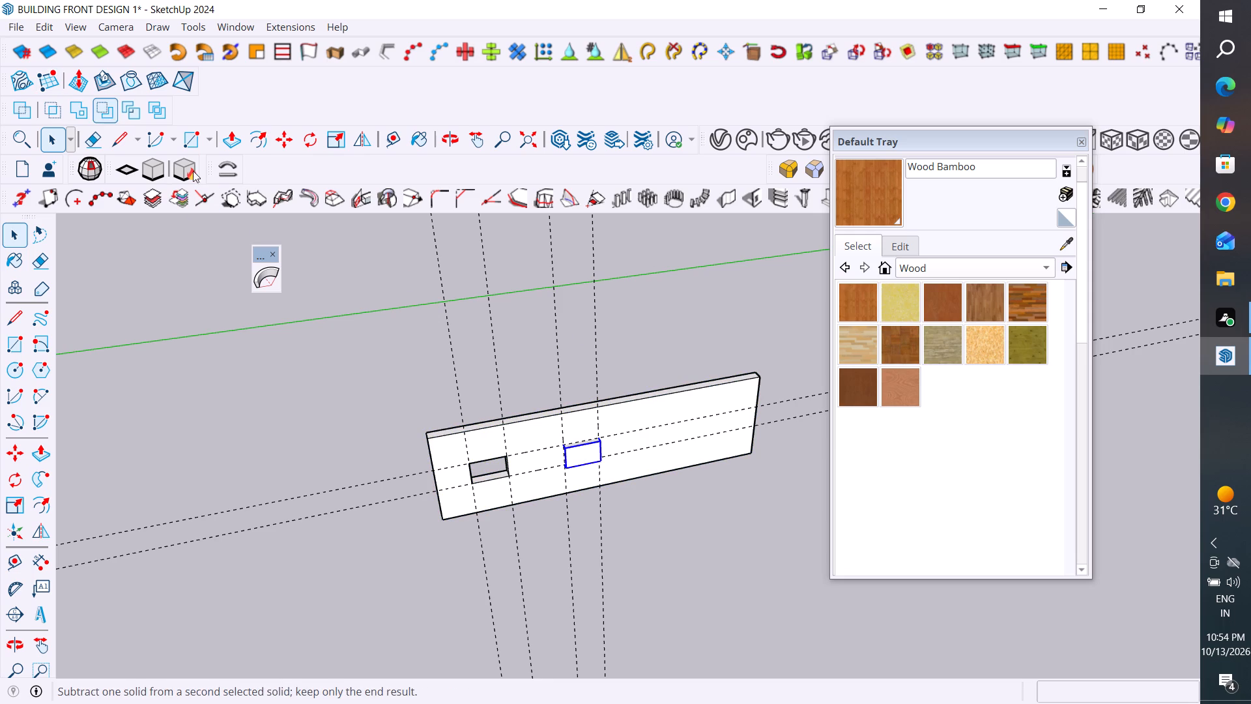
click(659, 403)
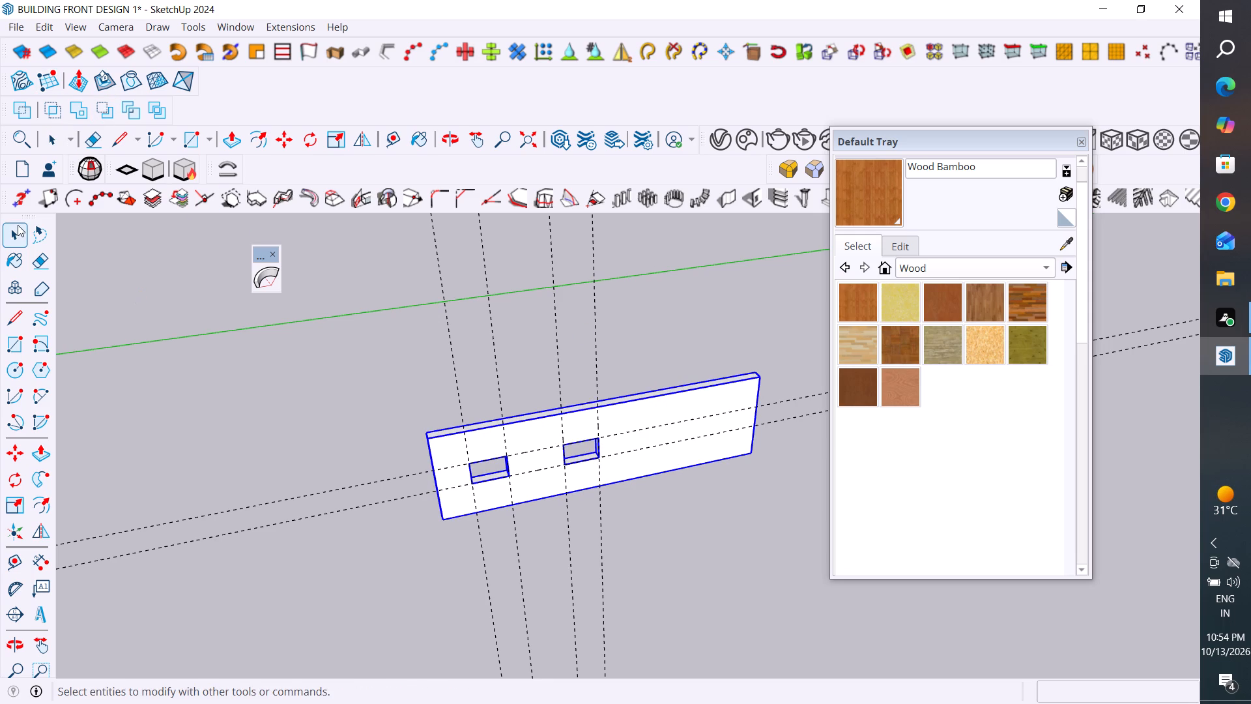
click(18, 225)
Examine the two openings cut through the side wall from several angles.
scroll(415, 483, down, 4)
middle_drag(478, 506, 442, 407)
scroll(465, 464, up, 3)
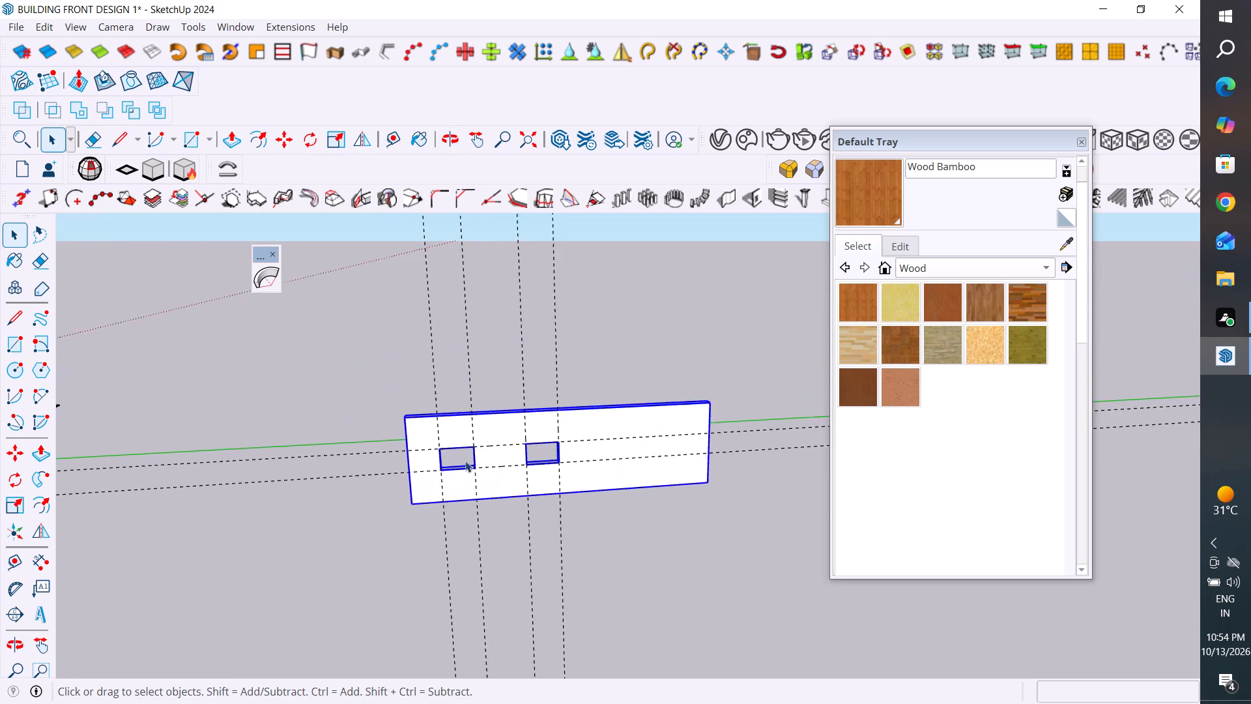
scroll(465, 461, up, 6)
middle_drag(471, 454, 402, 397)
scroll(410, 385, down, 7)
middle_drag(428, 394, 442, 446)
scroll(444, 534, up, 4)
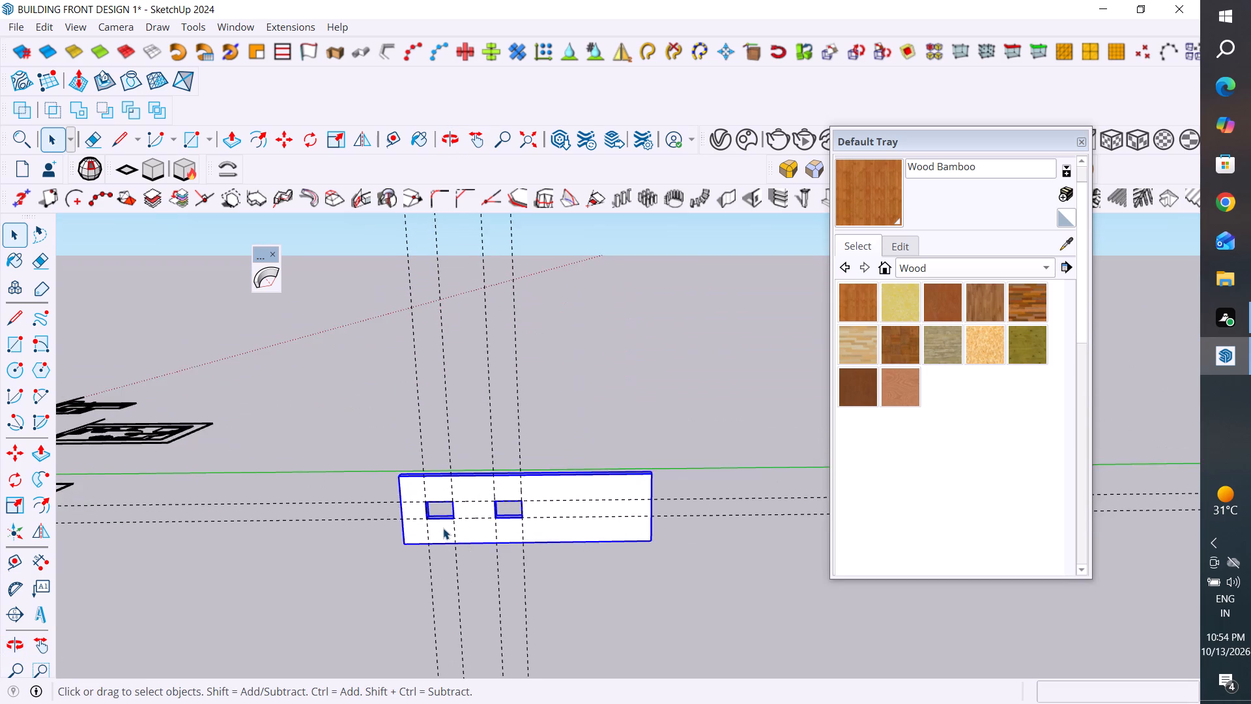
scroll(443, 528, up, 9)
middle_drag(471, 468, 489, 353)
scroll(461, 456, up, 2)
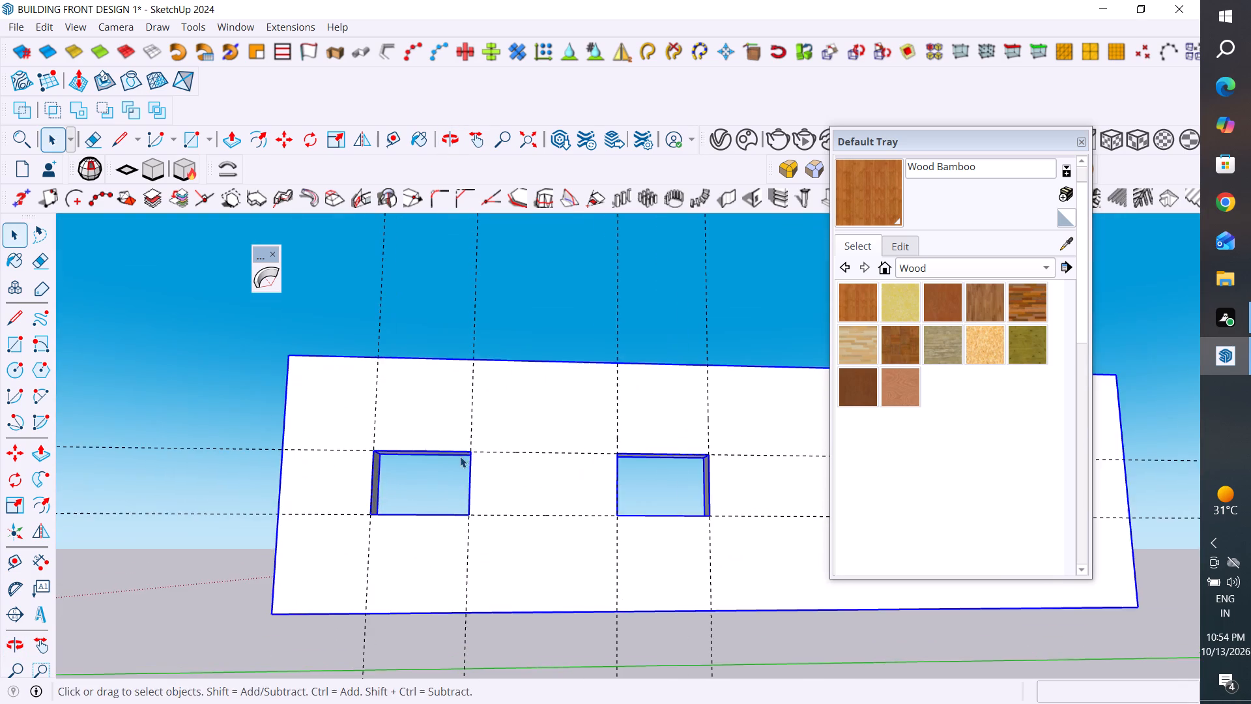
middle_drag(465, 460, 503, 494)
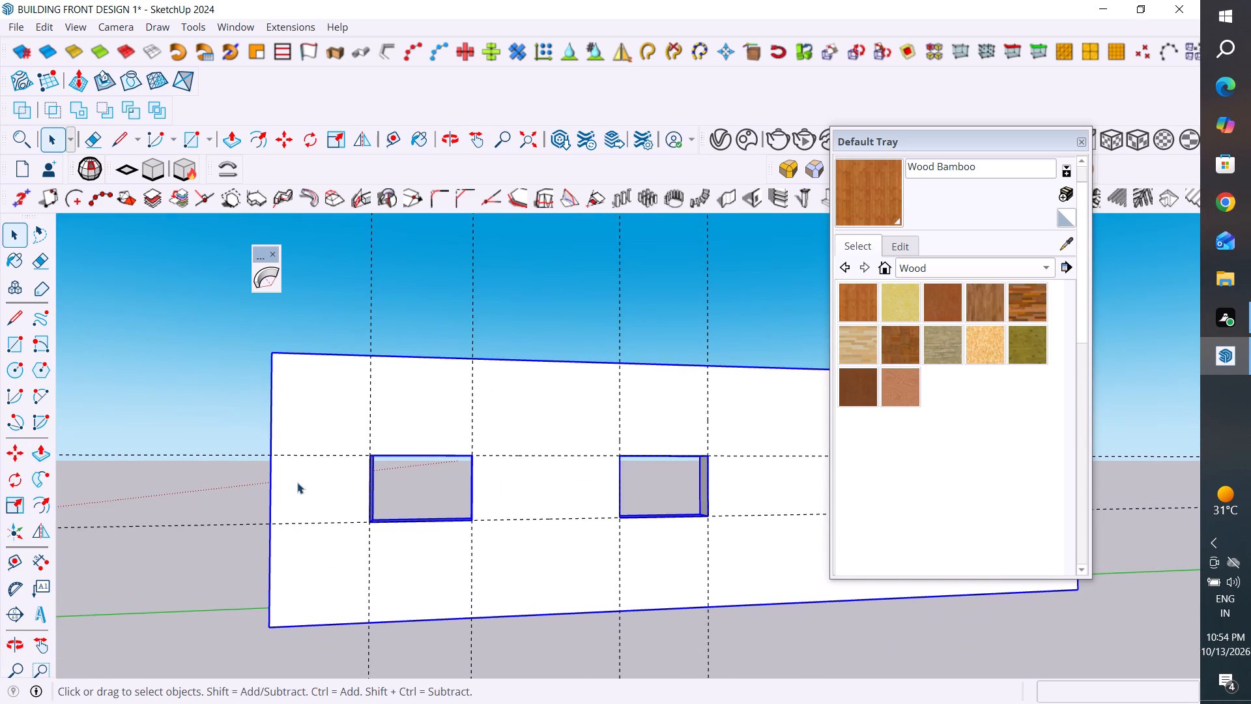
Place vertical guides 4" outside each side edge of the side wall's first opening.
middle_drag(474, 520, 470, 582)
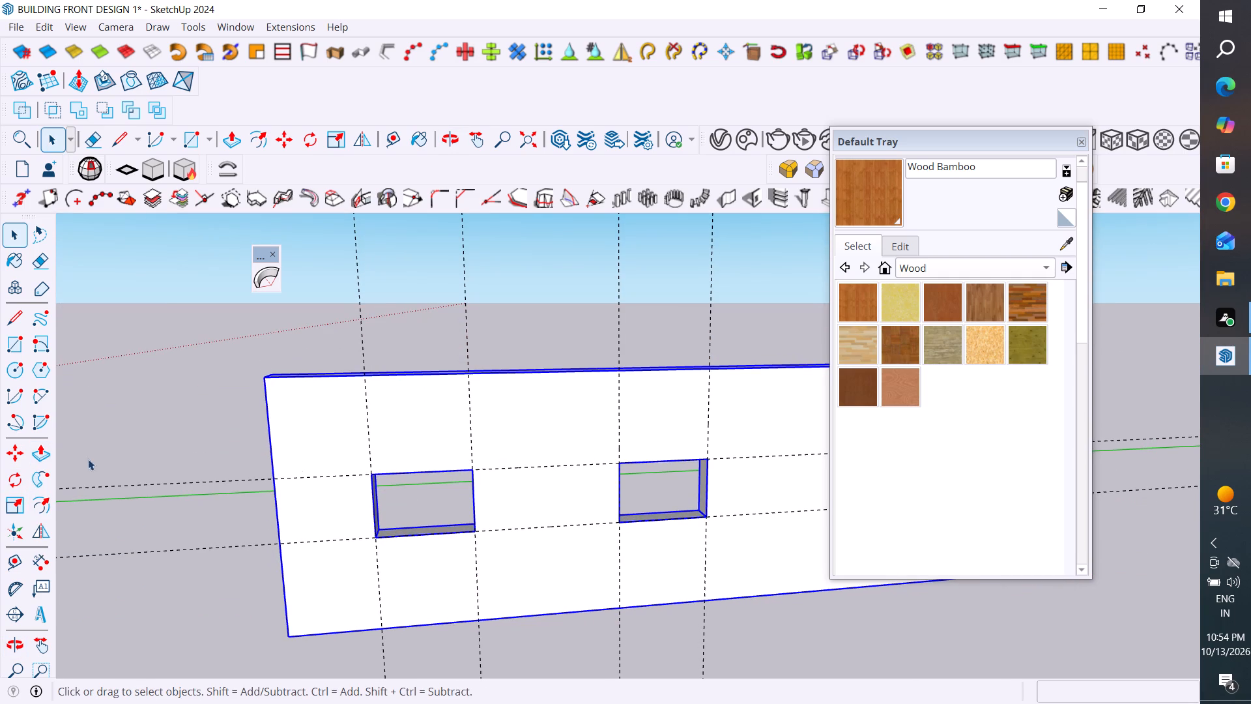
click(20, 559)
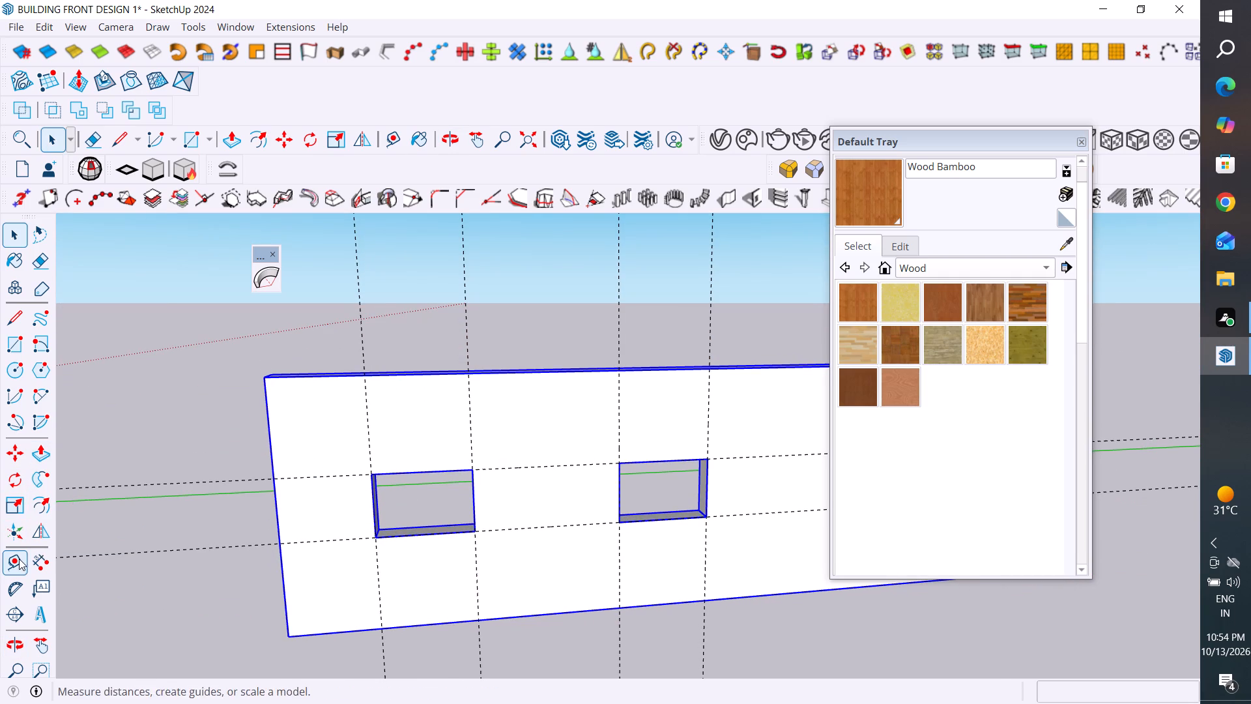
click(372, 511)
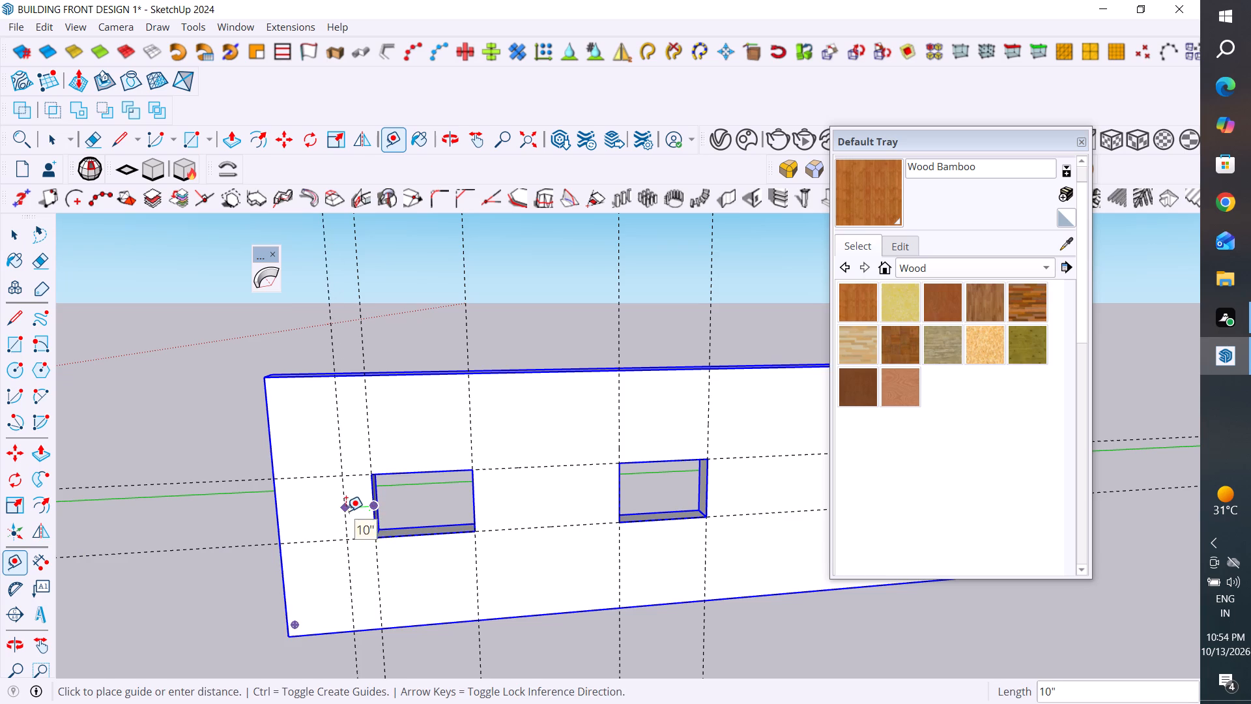
text(4")
key(Return)
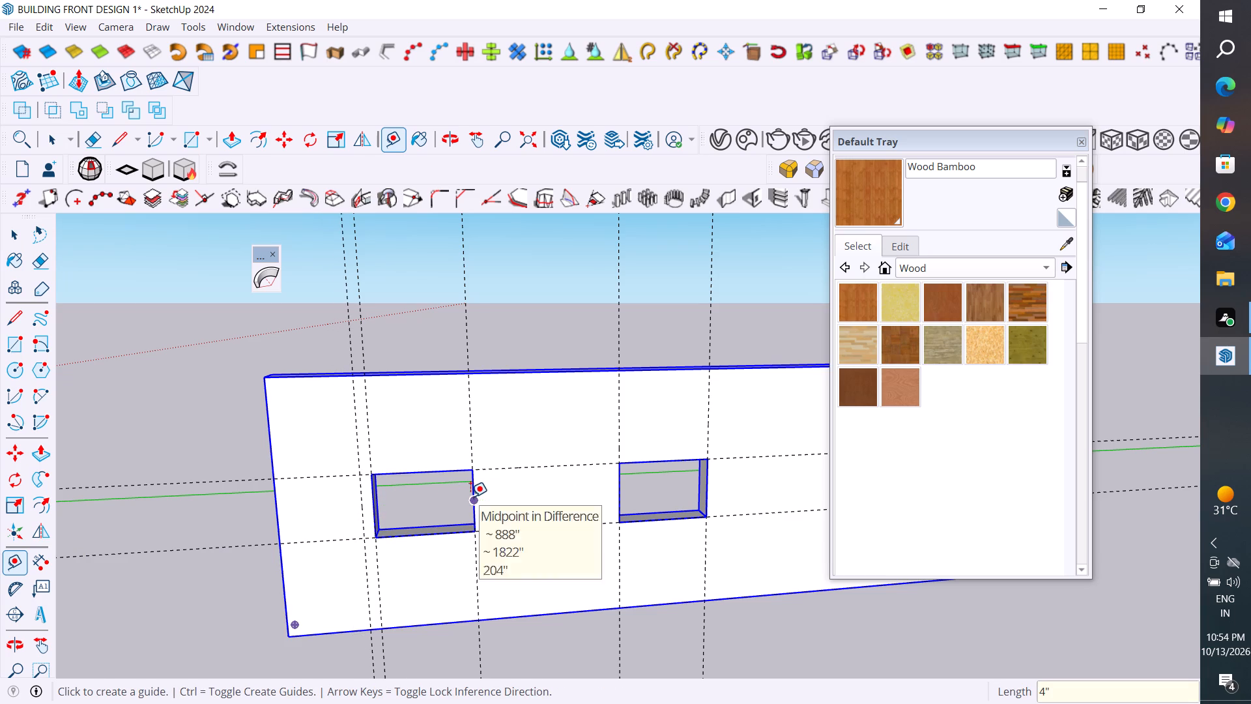
click(470, 497)
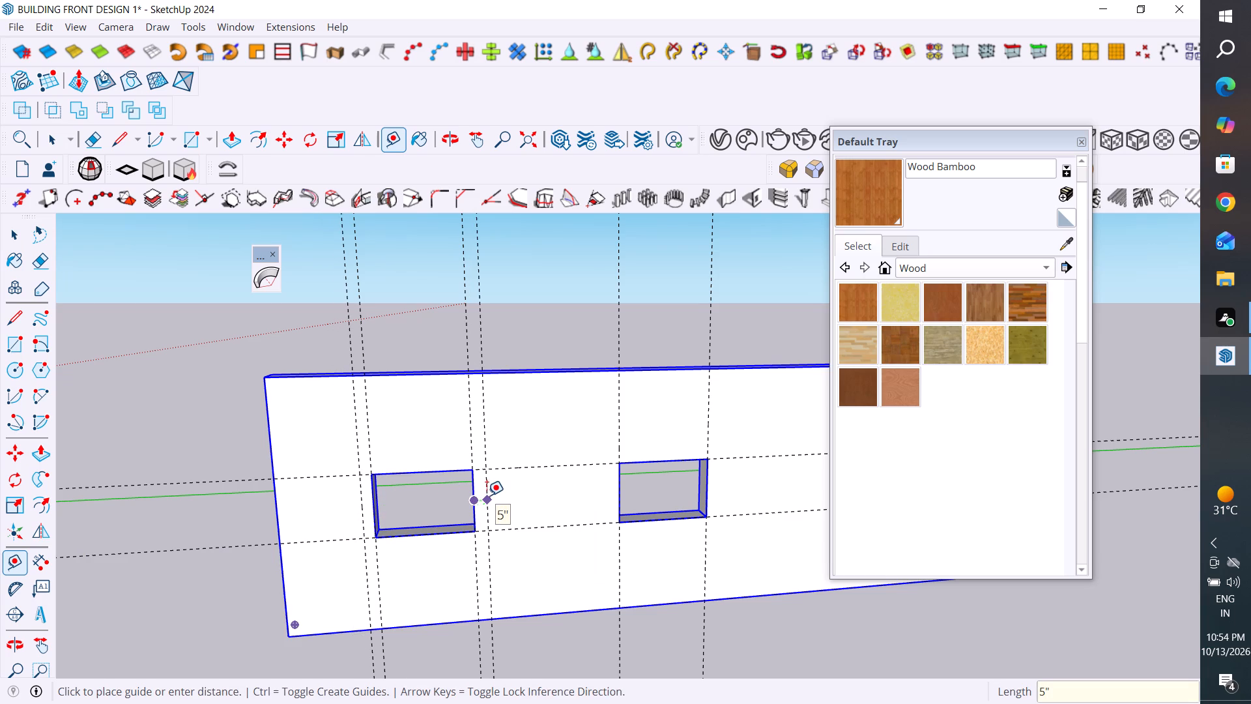
text(4")
key(Return)
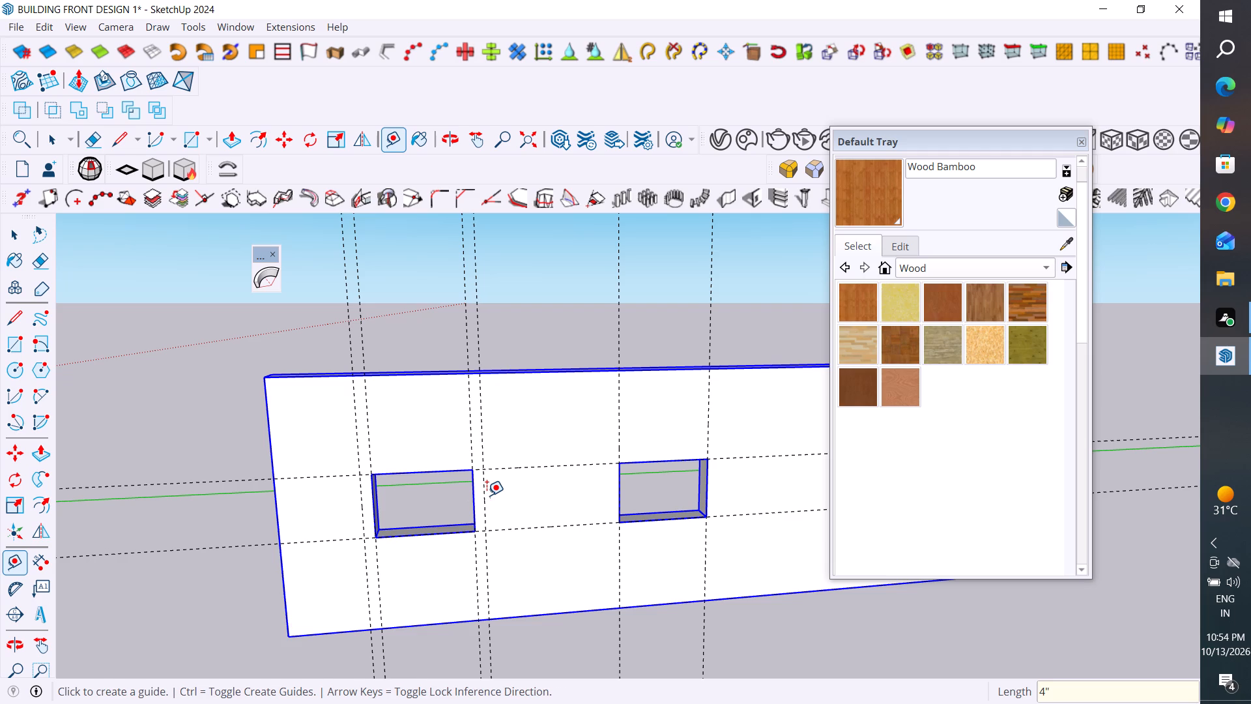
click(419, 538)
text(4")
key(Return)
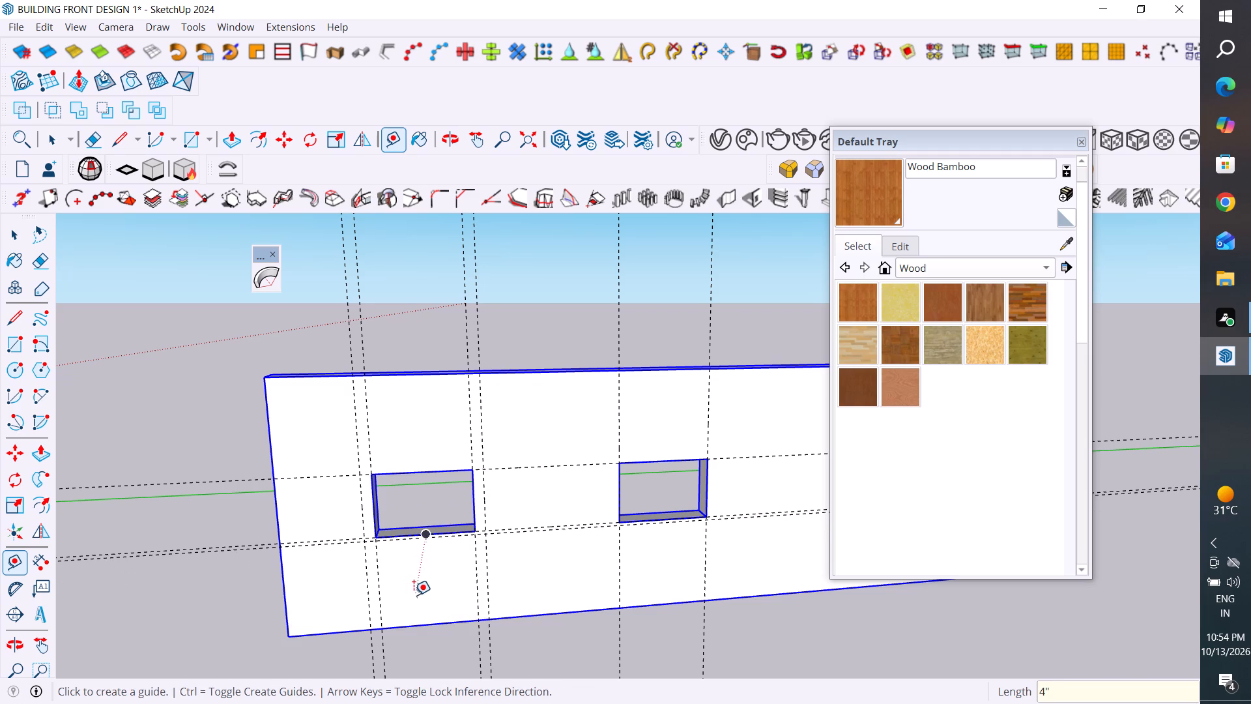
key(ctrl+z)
Place a horizontal guide 4" below the bottom edge of the first opening.
middle_drag(420, 601, 589, 568)
scroll(478, 578, up, 1)
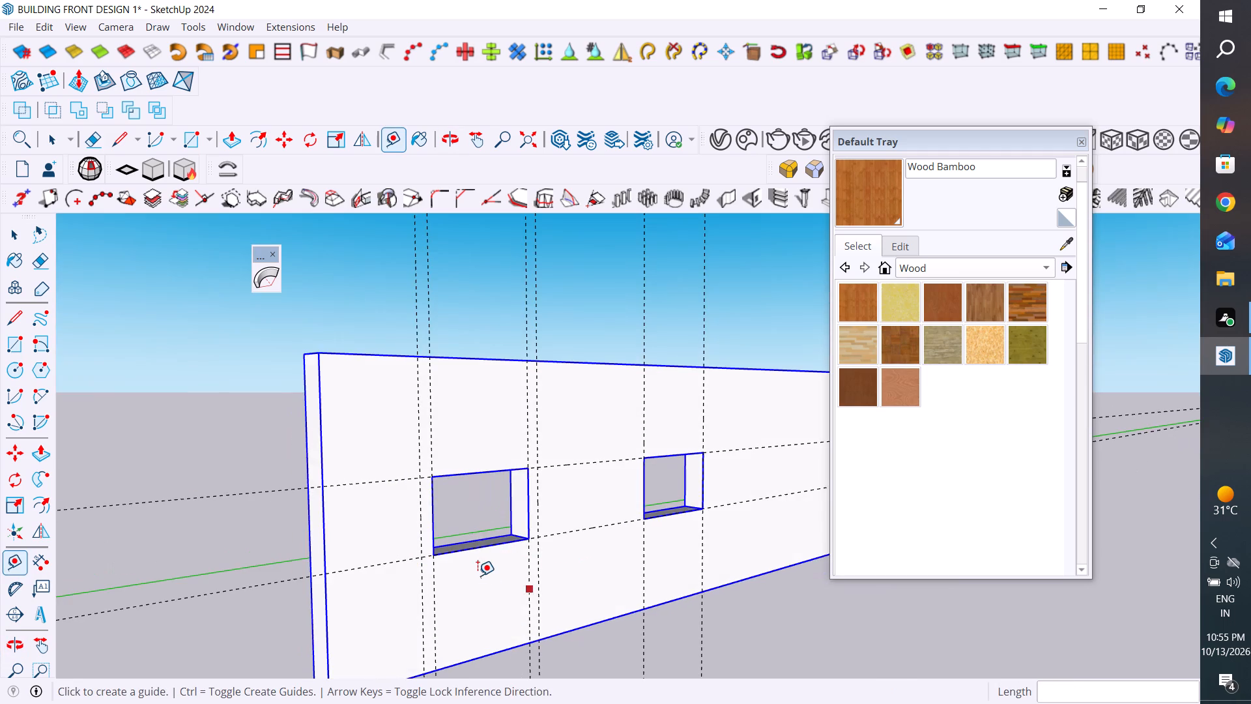
scroll(478, 576, up, 3)
middle_drag(484, 573, 548, 540)
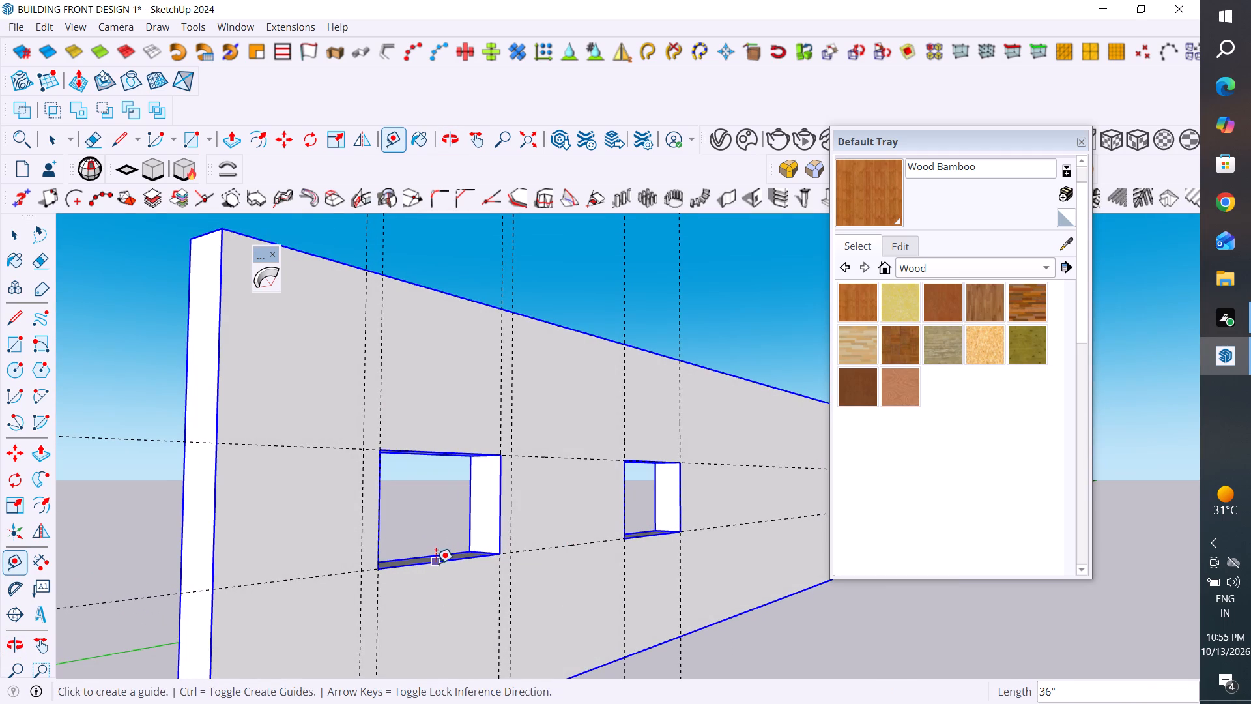
click(433, 565)
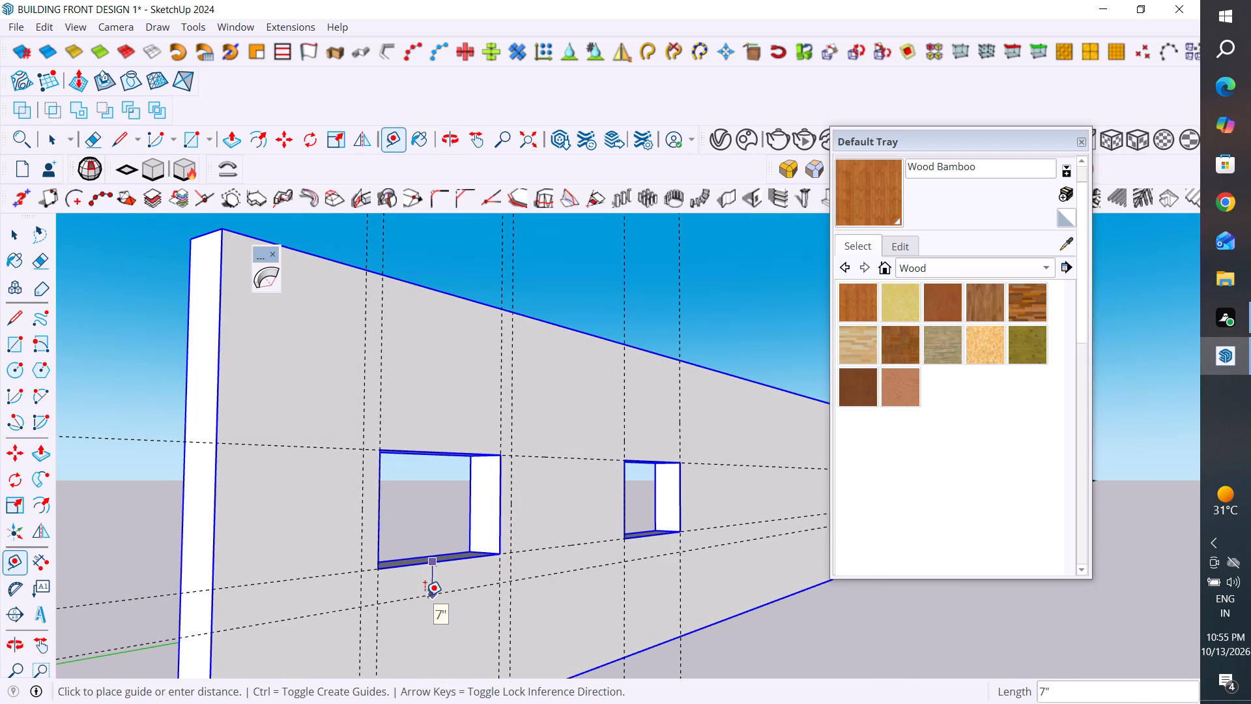
text(4")
key(Return)
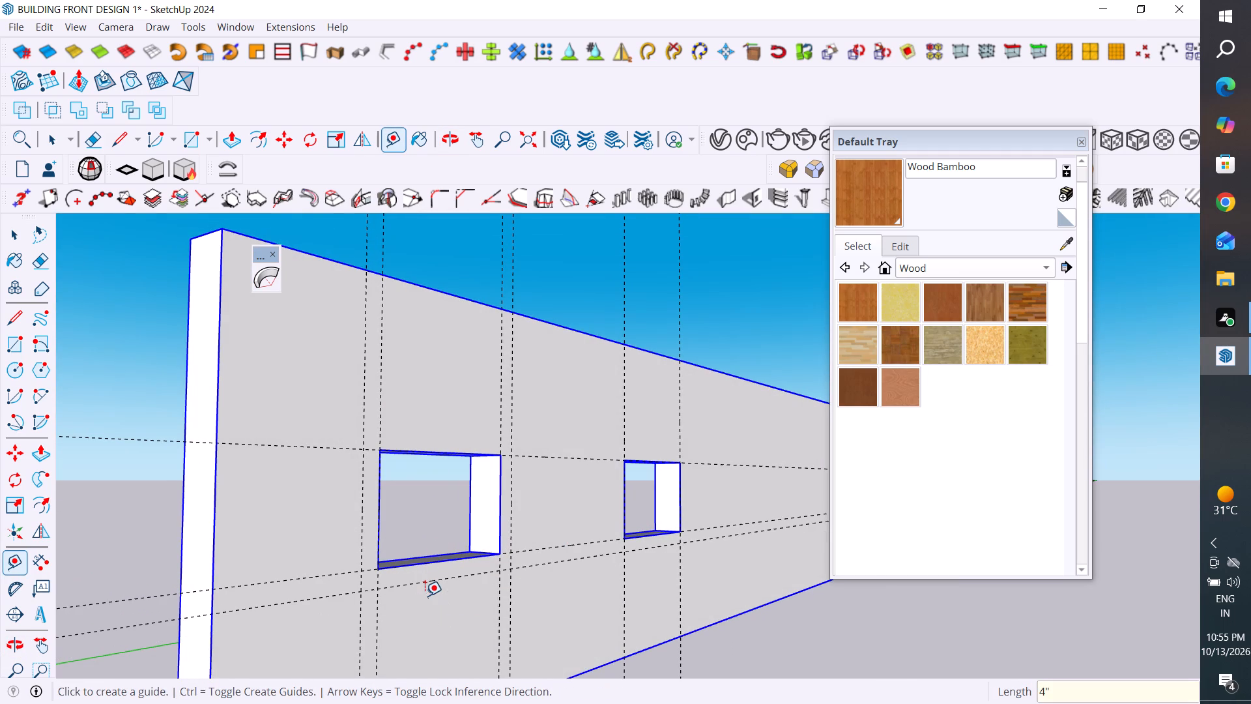
Place vertical guides 4" outside each side edge of the side wall's second opening.
middle_drag(683, 567, 546, 574)
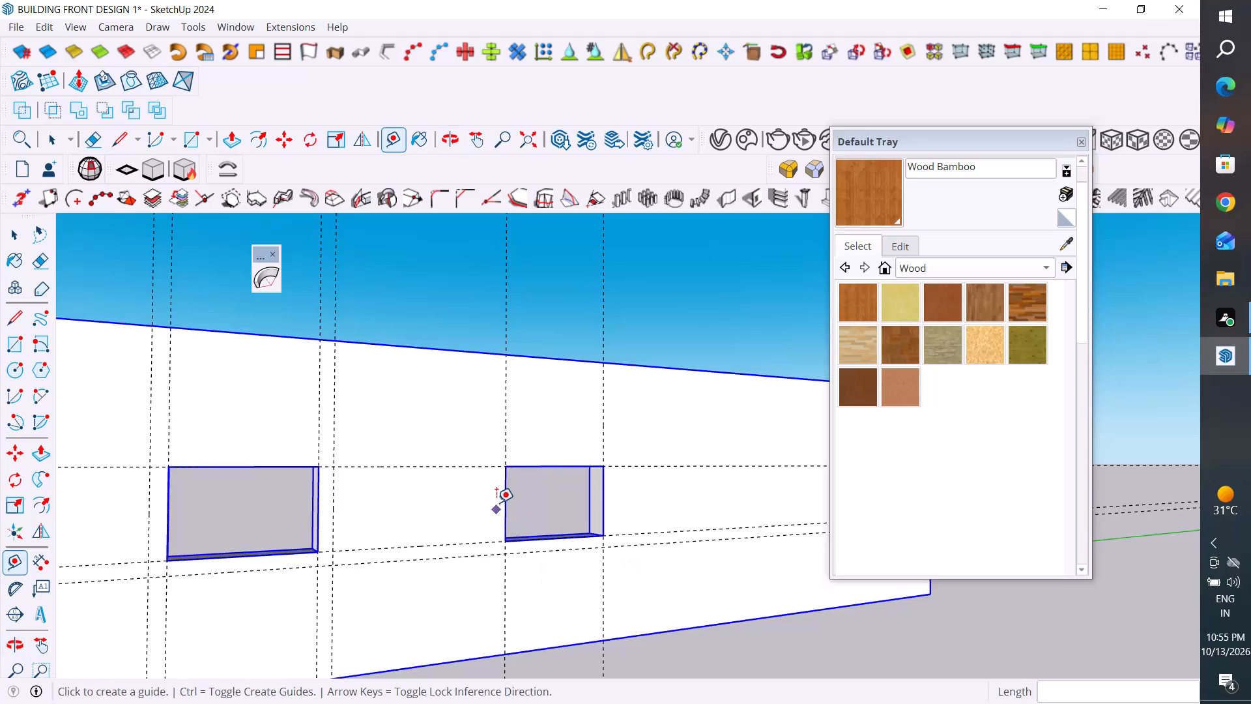
click(502, 497)
middle_drag(486, 501, 498, 537)
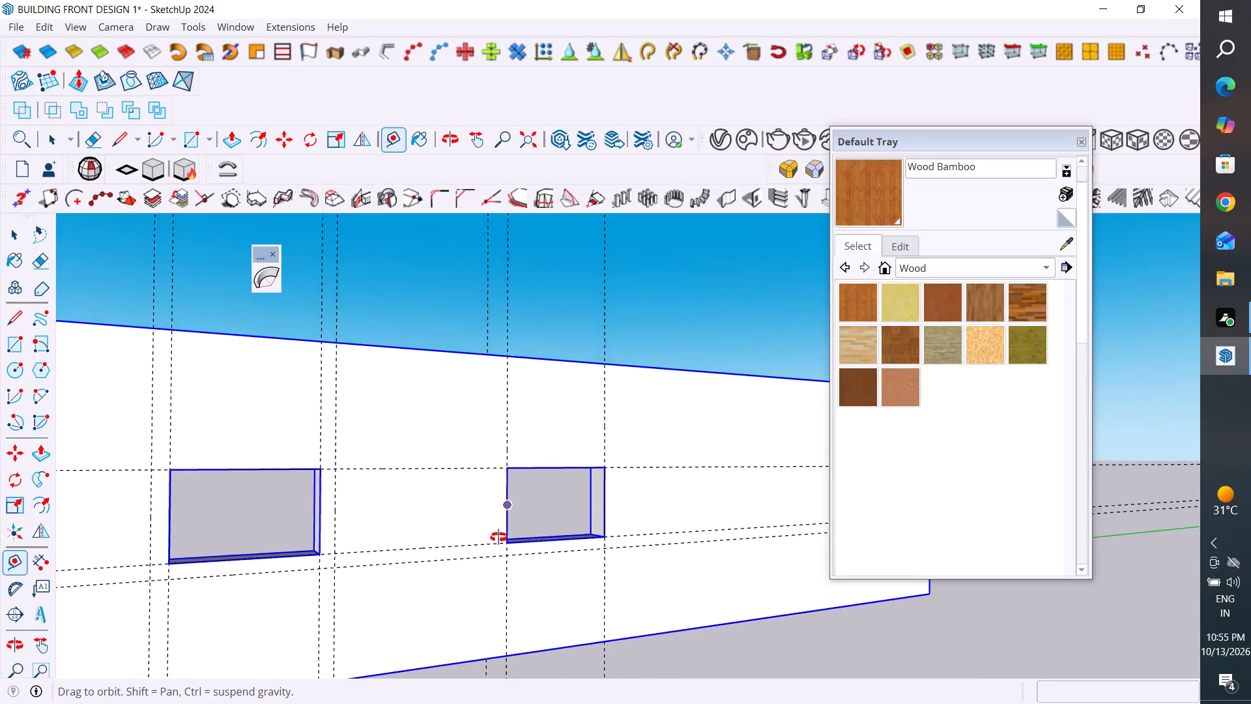
middle_drag(498, 537, 498, 615)
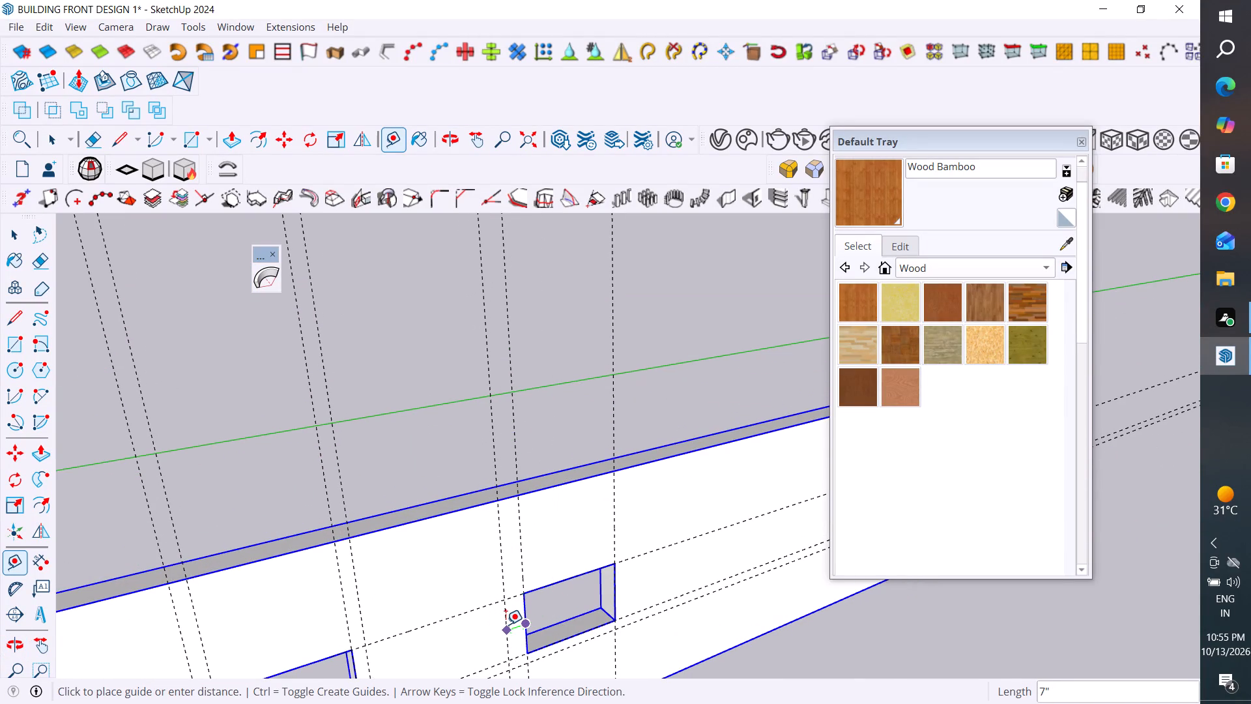
key(4)
key(shift+quotedbl)
key(Return)
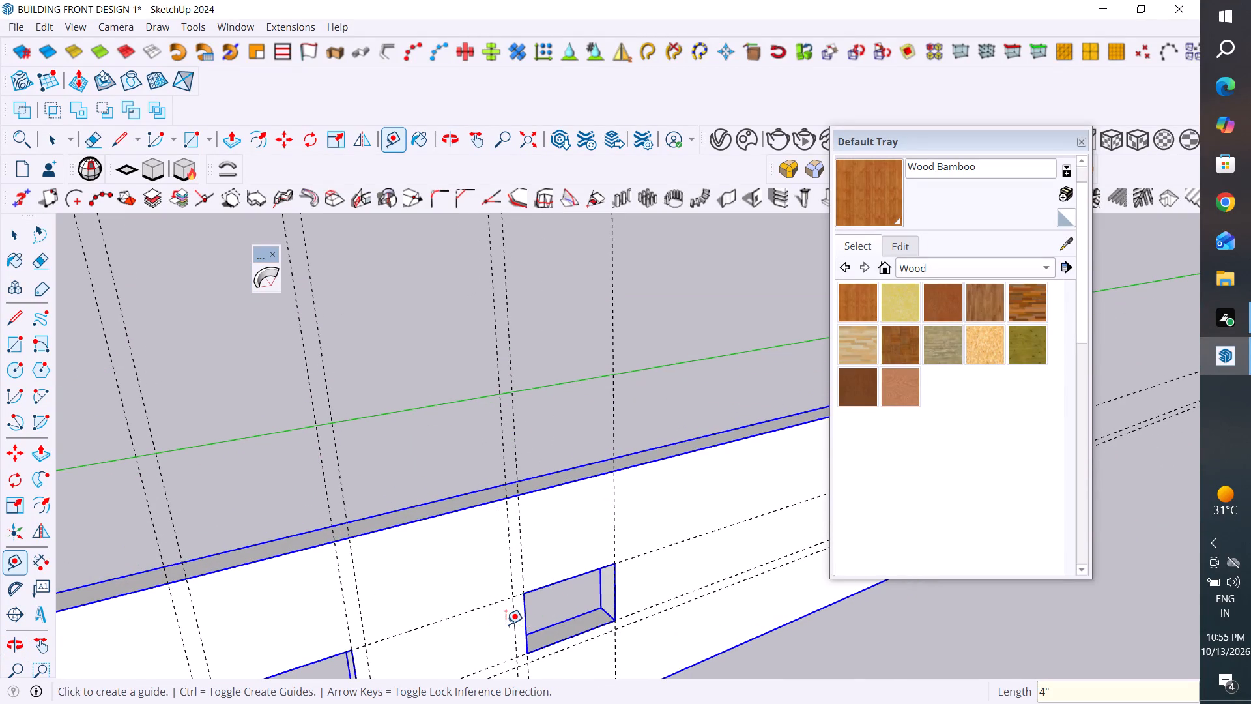
click(616, 586)
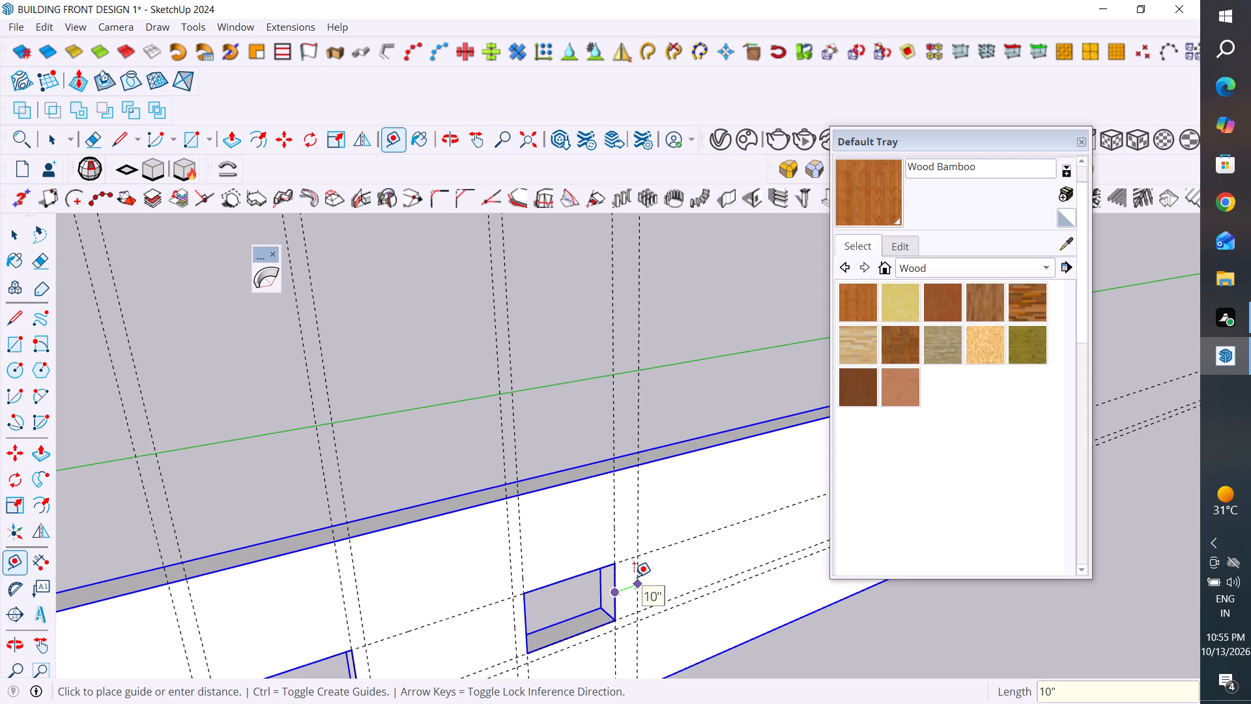
key(4)
key(shift+quotedbl)
key(Return)
Draw a 28" by 4" upright rectangle beside the first opening, from the upper guide to the lowest horizontal guide.
middle_drag(686, 593, 554, 542)
scroll(572, 514, down, 3)
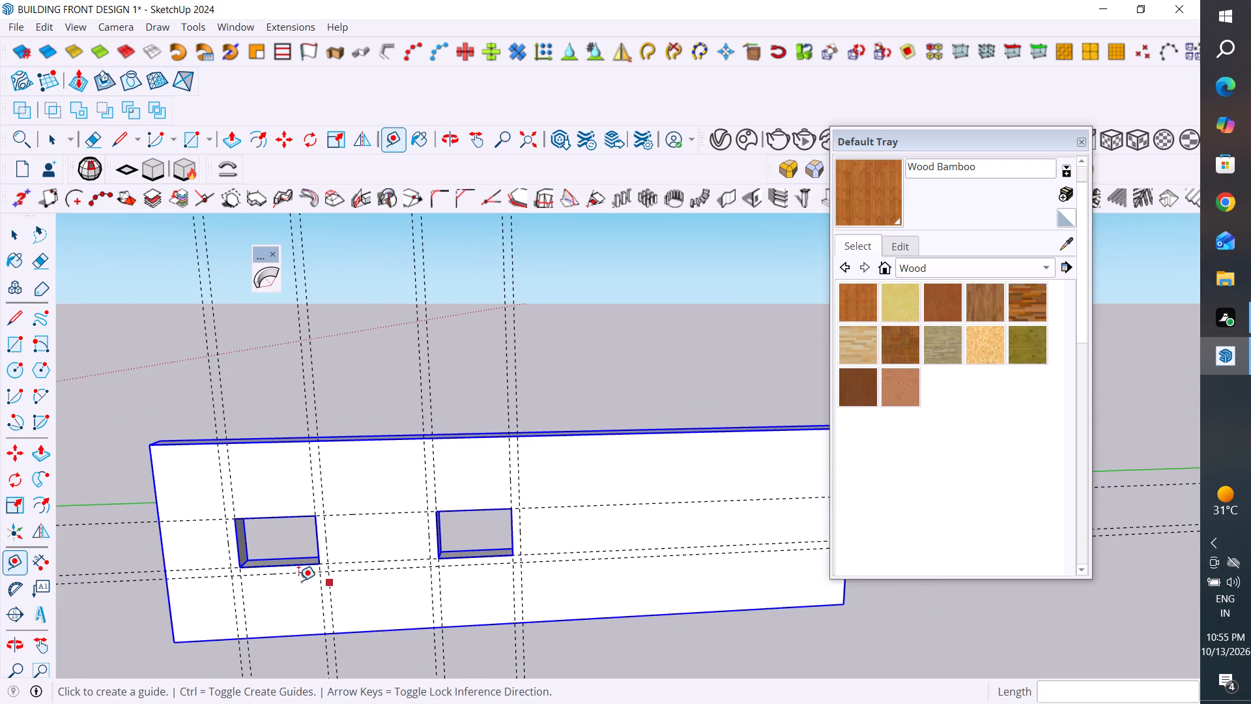
middle_drag(441, 439, 500, 326)
scroll(637, 505, down, 5)
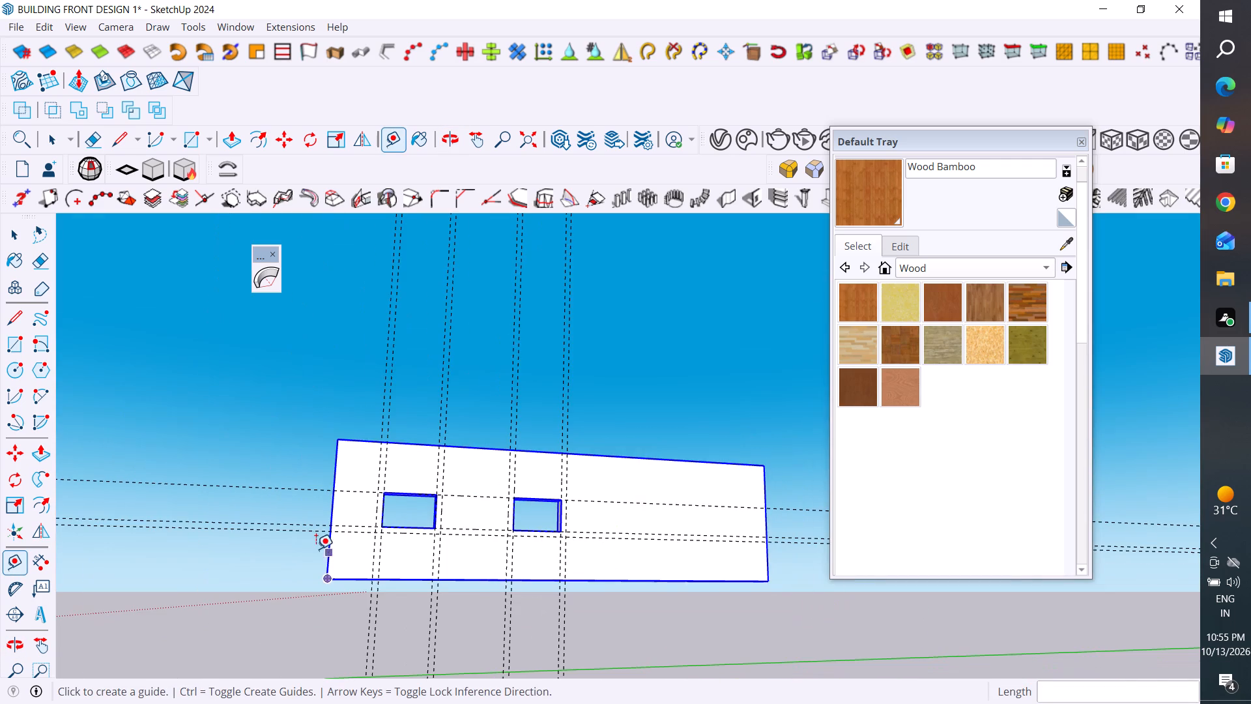
scroll(315, 548, up, 2)
middle_drag(332, 575, 336, 654)
scroll(341, 643, up, 1)
scroll(233, 490, down, 5)
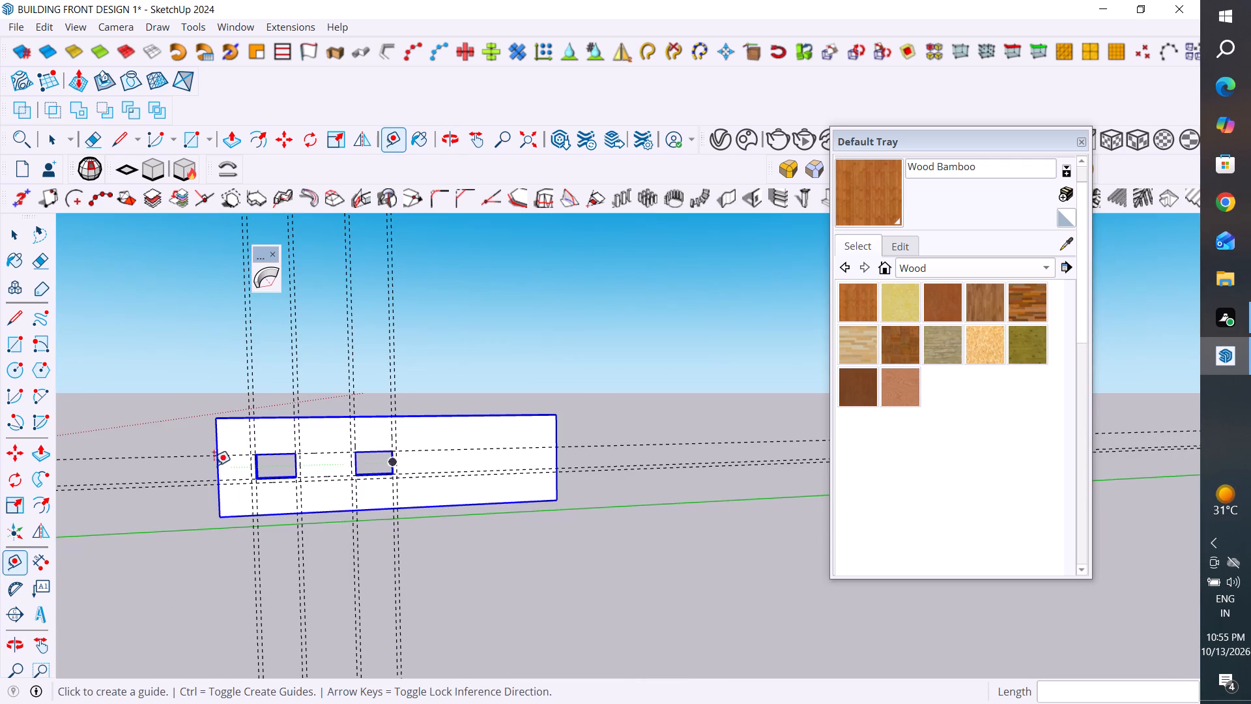
scroll(199, 448, up, 2)
click(12, 226)
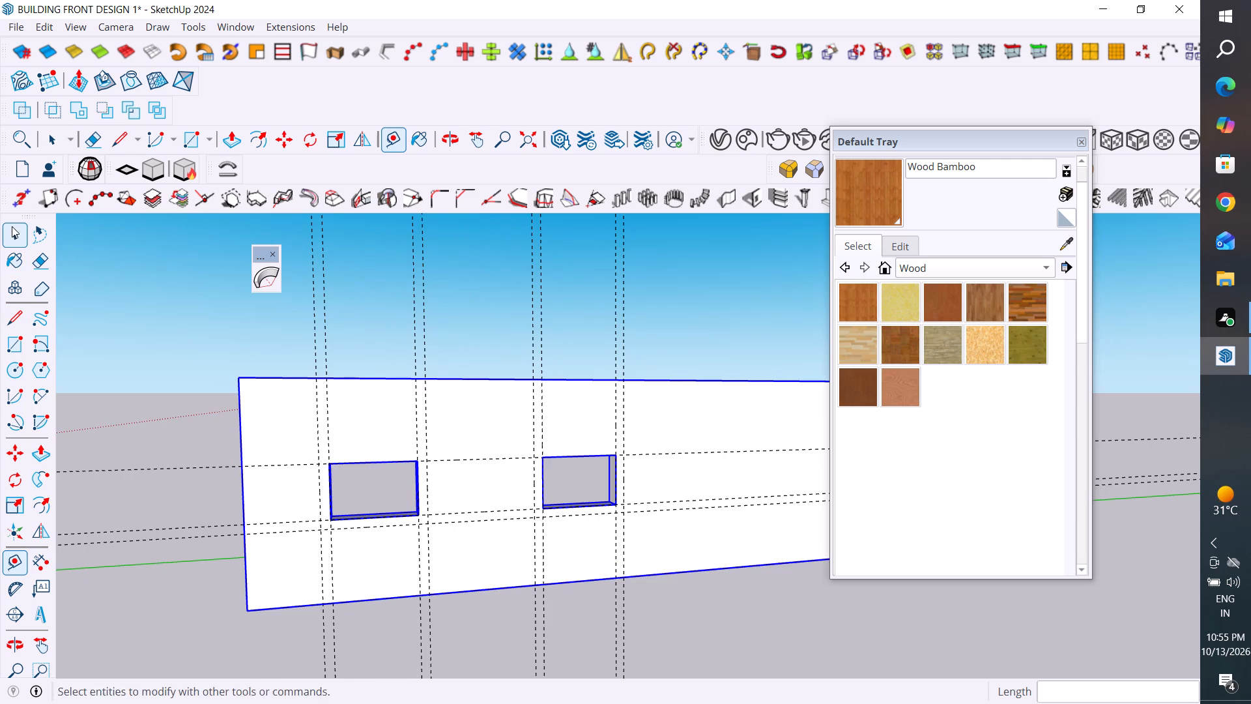
click(6, 347)
scroll(304, 540, up, 3)
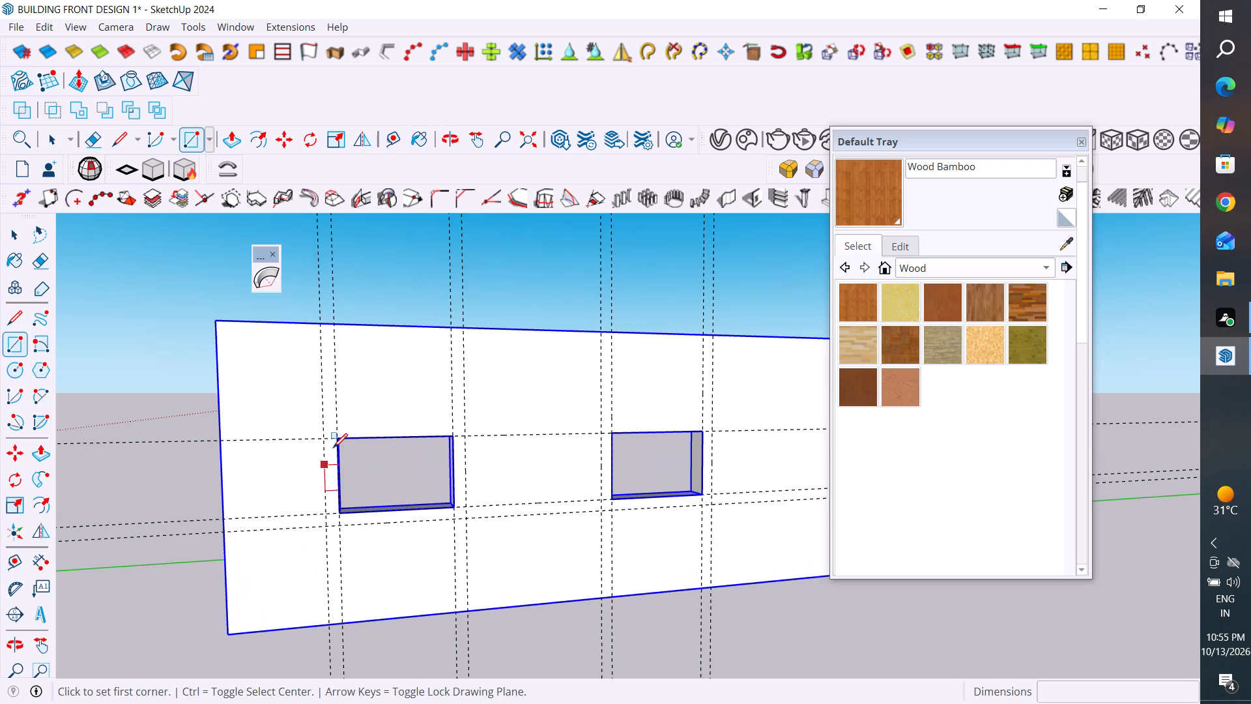
scroll(325, 439, up, 3)
click(321, 439)
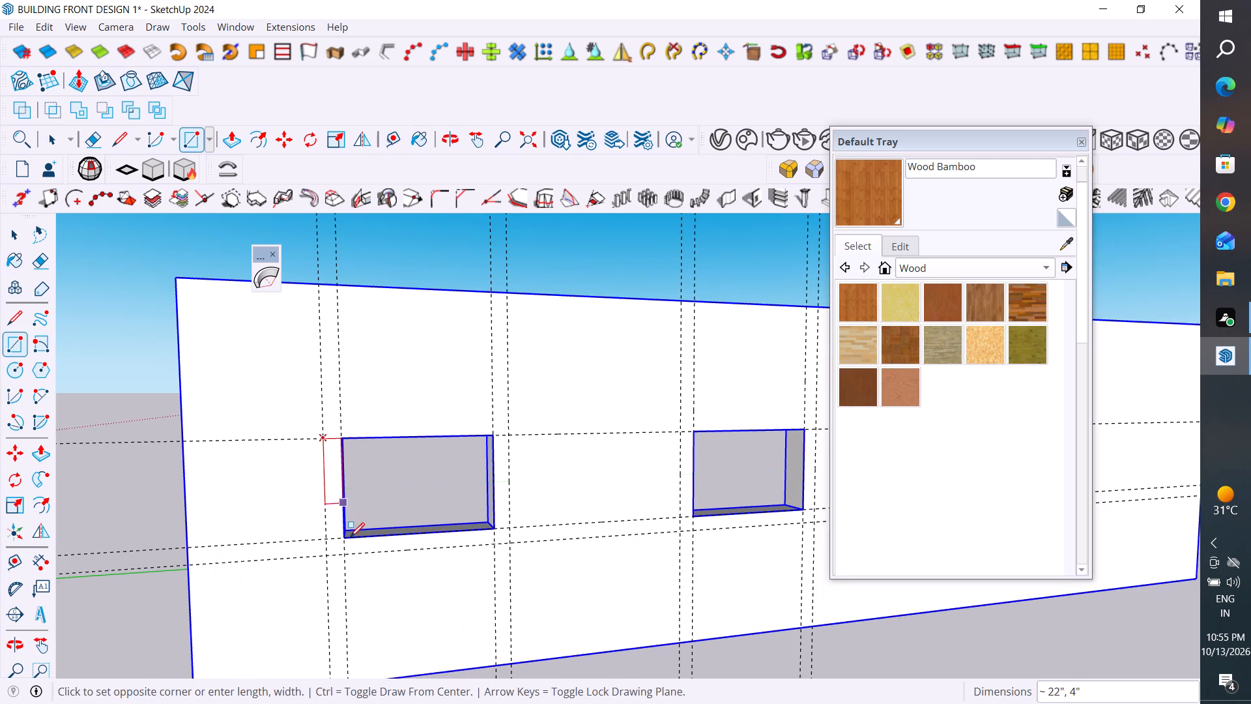
click(348, 554)
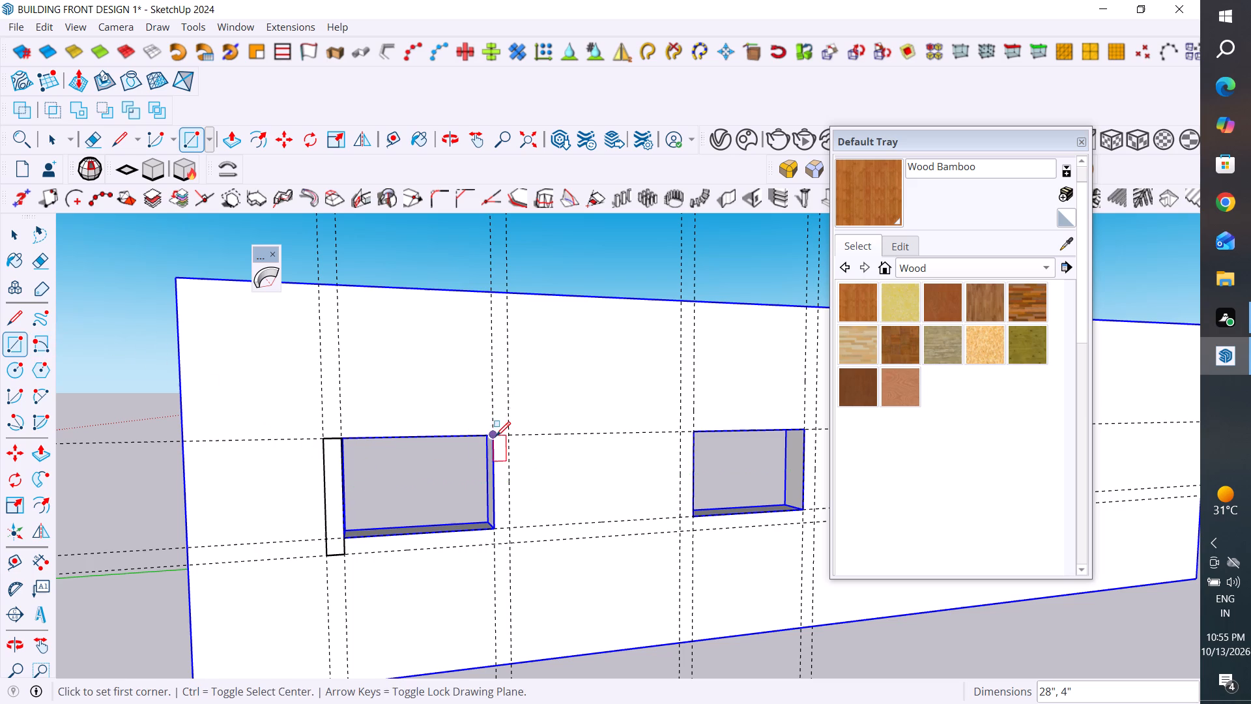
click(14, 343)
Copy the narrow rectangle face beside the first opening to about 64" away from the wall.
click(12, 229)
scroll(484, 426, down, 4)
middle_drag(499, 480, 728, 527)
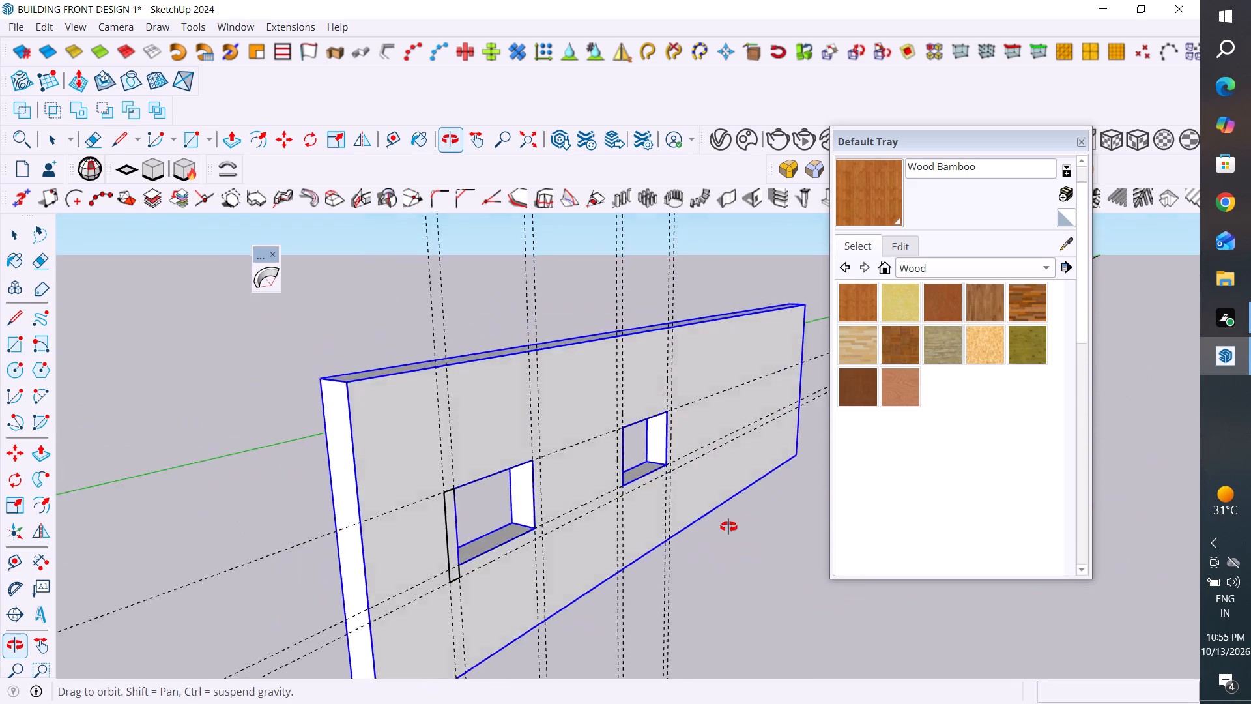
middle_drag(728, 527, 732, 525)
scroll(562, 471, down, 5)
middle_drag(565, 455, 589, 516)
scroll(538, 567, up, 4)
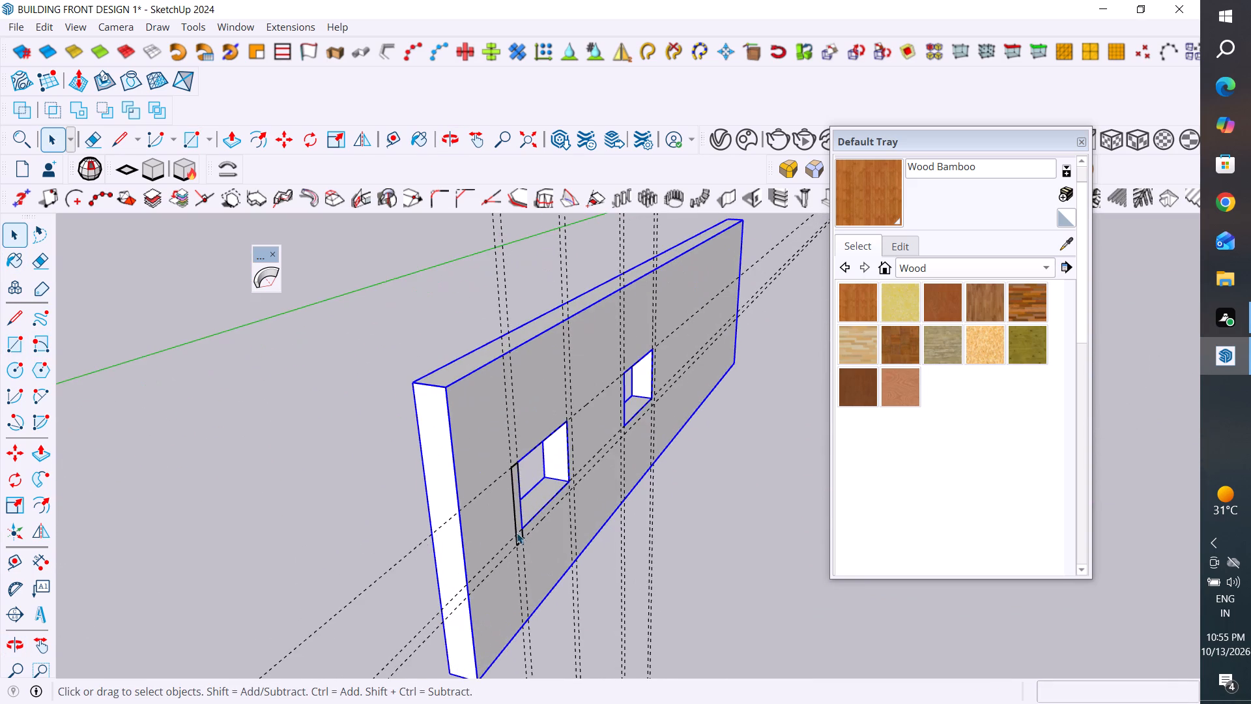
scroll(517, 533, up, 5)
click(516, 507)
scroll(517, 506, up, 4)
click(517, 506)
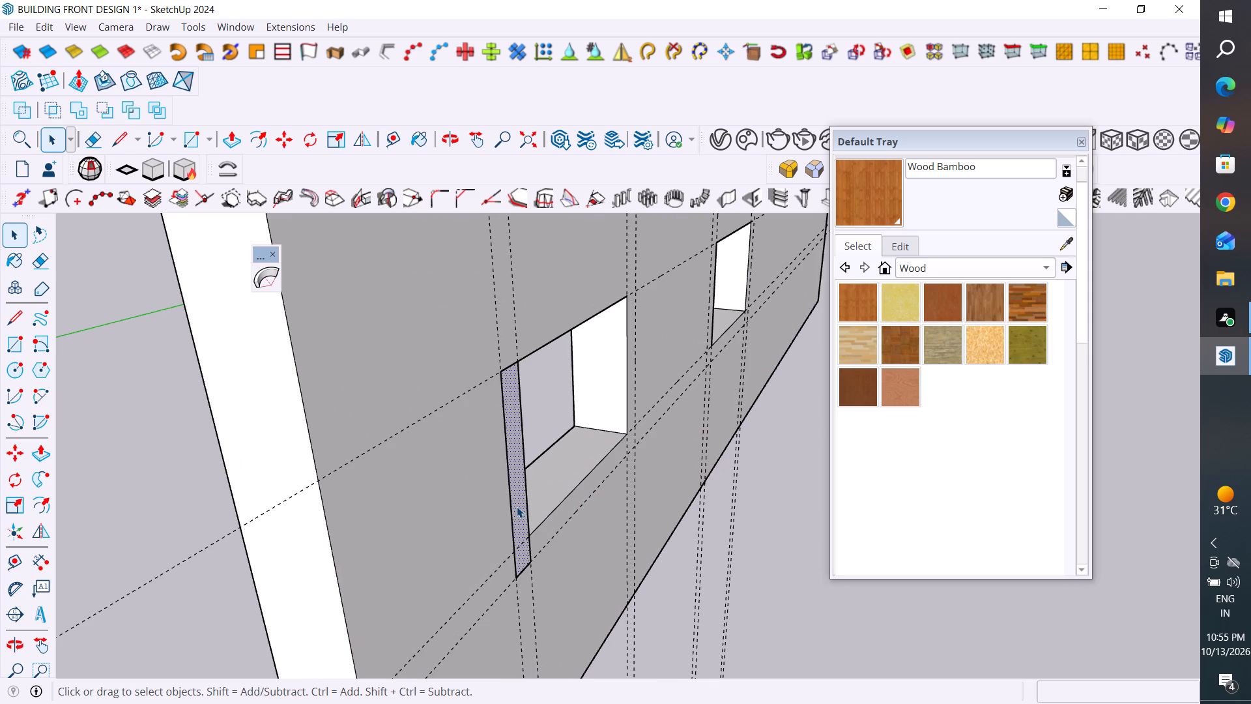
key(m)
click(517, 585)
scroll(517, 585, down, 5)
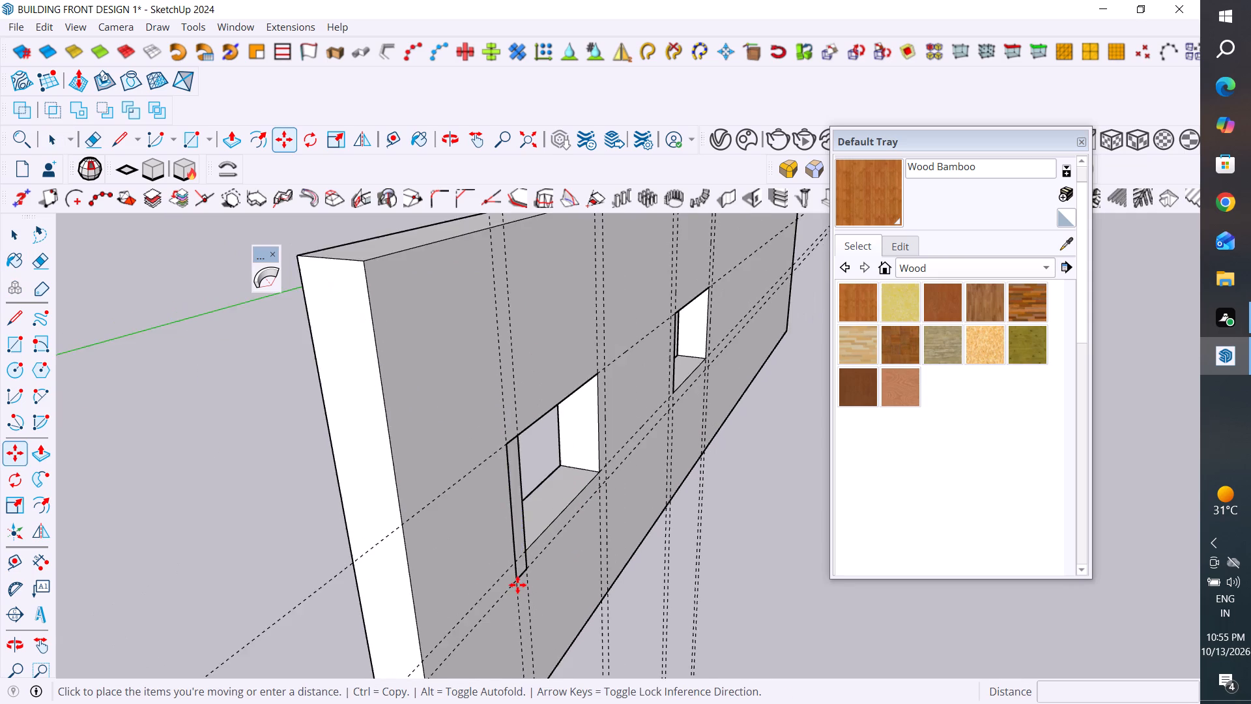
scroll(517, 585, down, 4)
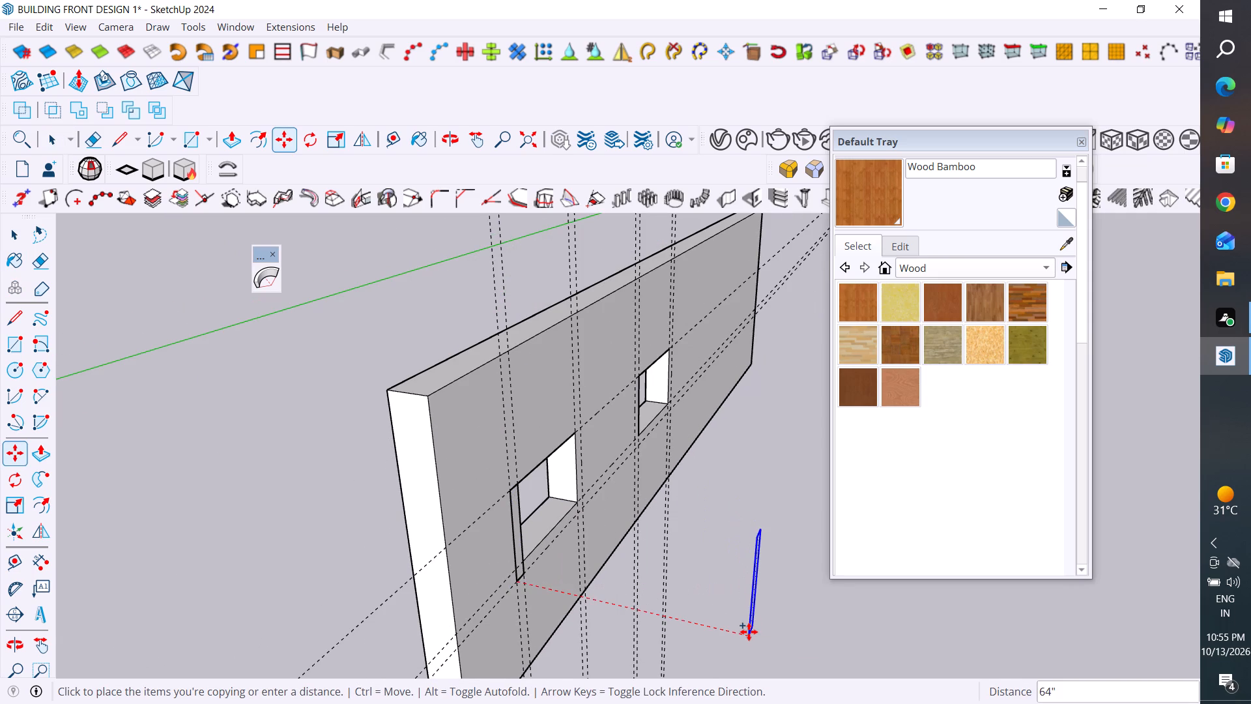
click(749, 632)
click(9, 238)
Extrude the copied strip 2" with Push/Pull into an upright bar.
scroll(326, 344, down, 3)
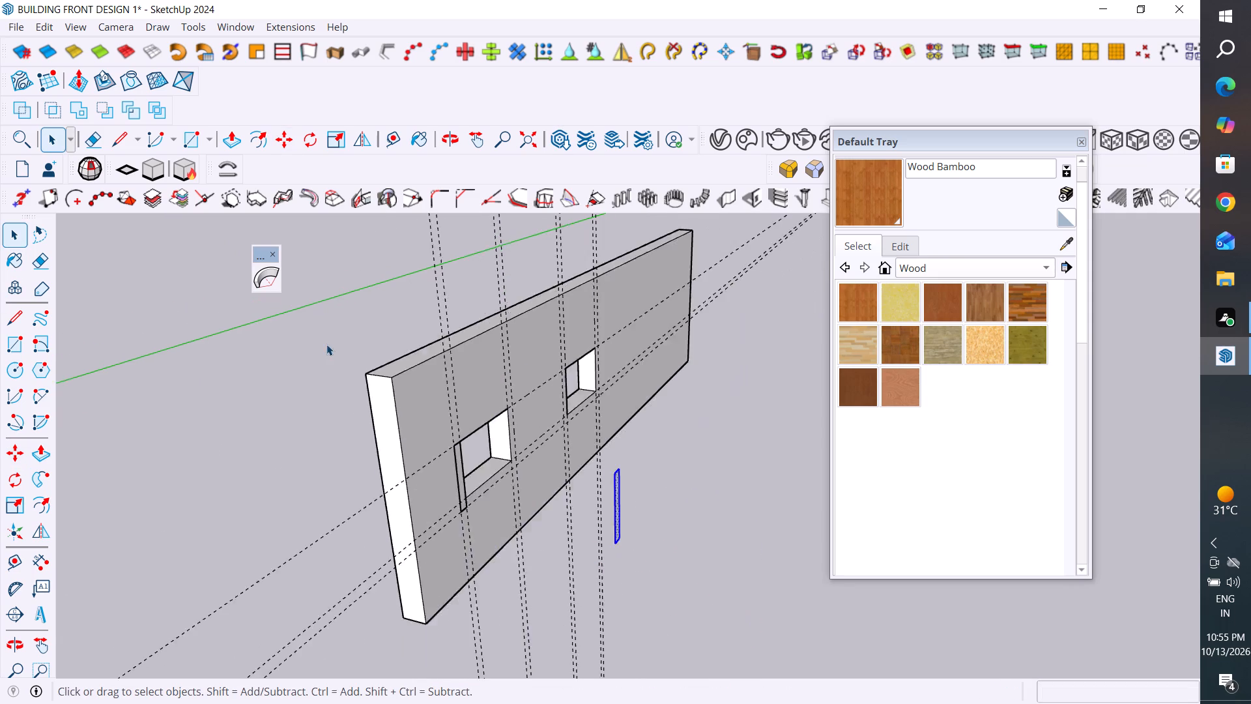
scroll(326, 344, down, 2)
middle_drag(442, 471, 397, 550)
scroll(449, 385, up, 13)
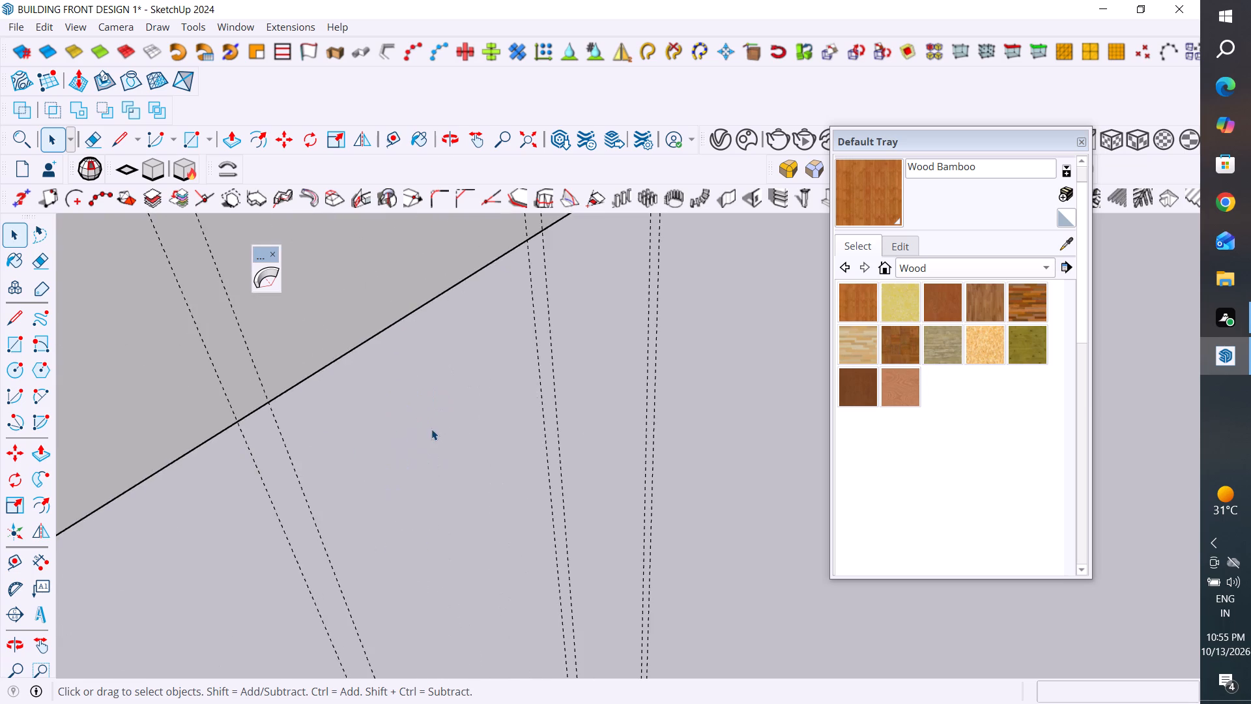
scroll(434, 433, down, 4)
middle_drag(428, 473, 397, 490)
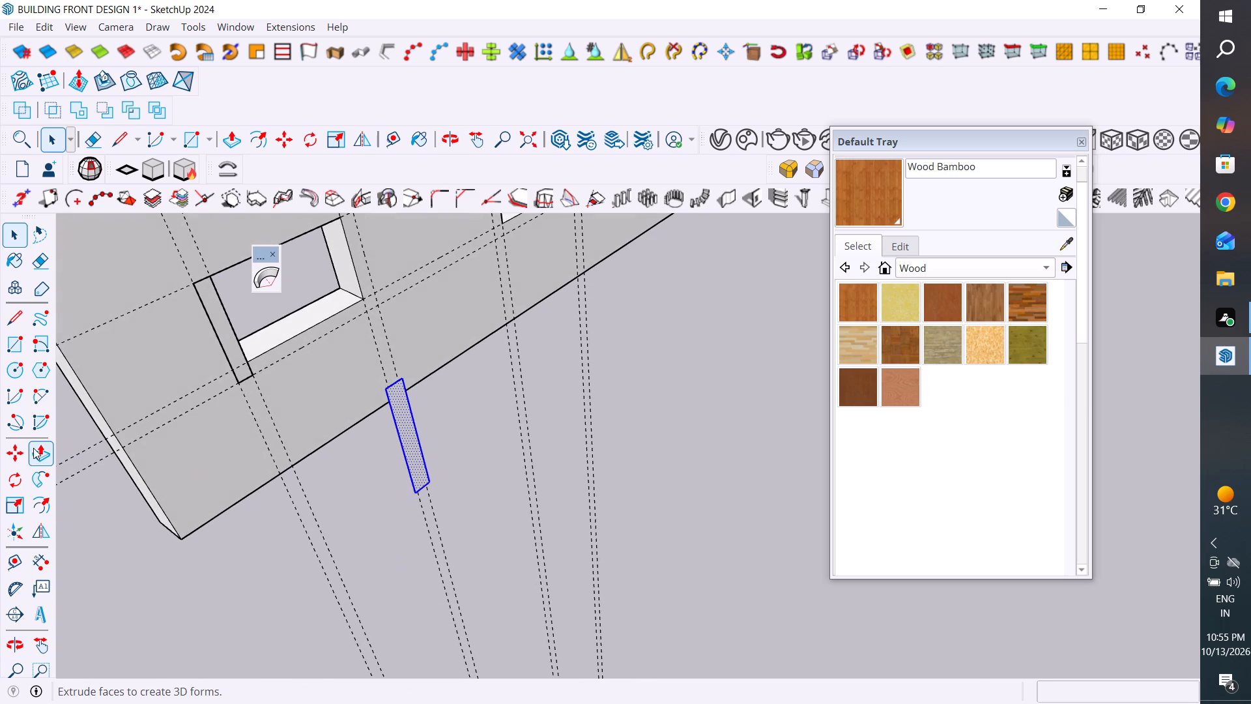
click(35, 444)
click(416, 462)
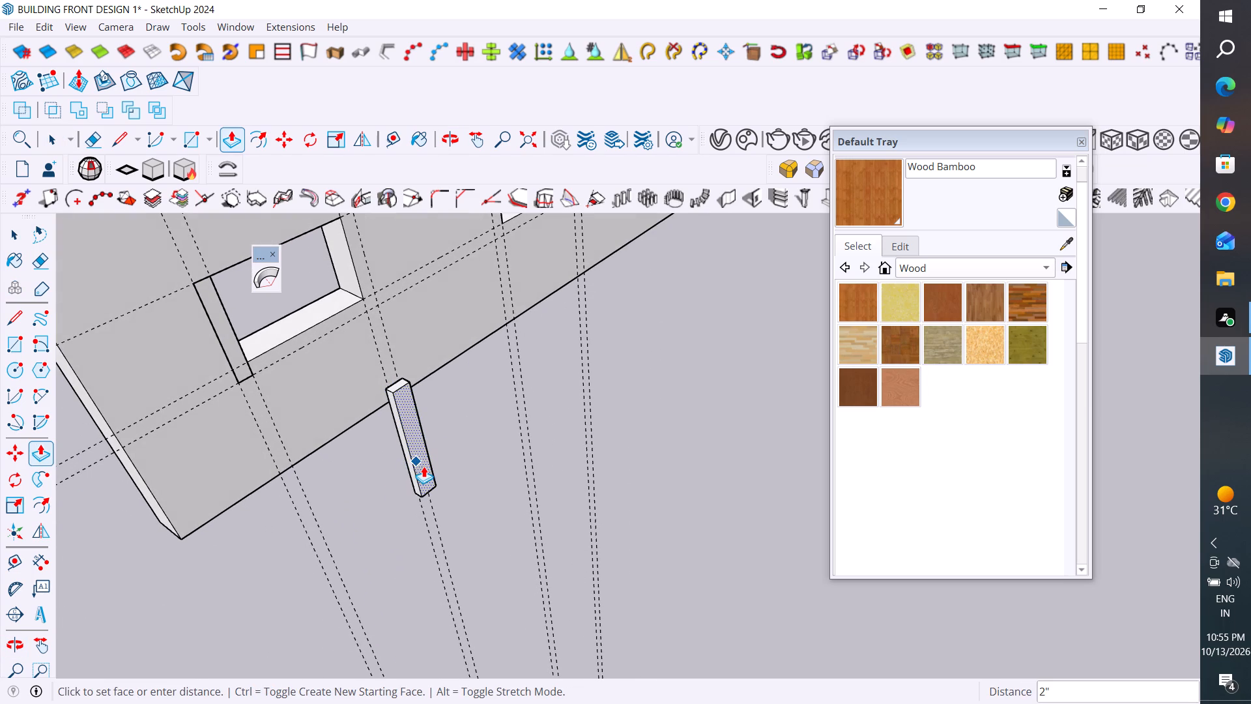
scroll(424, 466, up, 7)
click(424, 466)
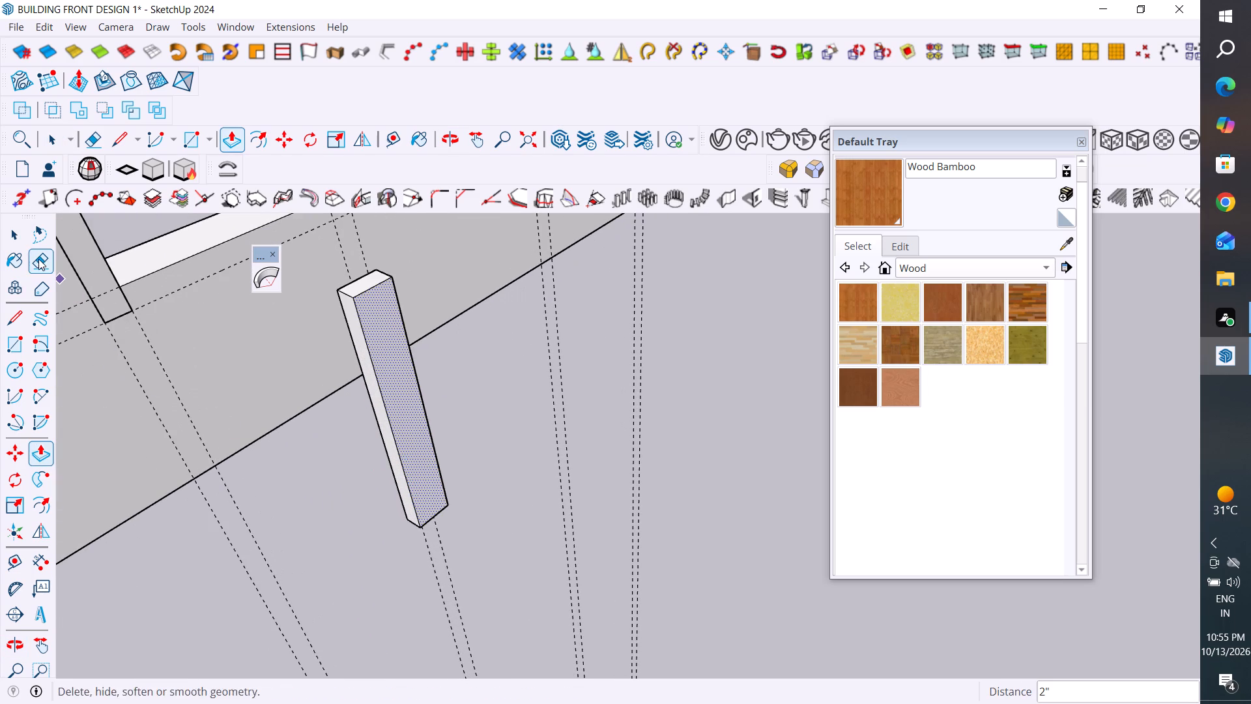
Make the whole upright bar a group.
click(13, 235)
triple_click(405, 425)
click(405, 425)
right_click(405, 425)
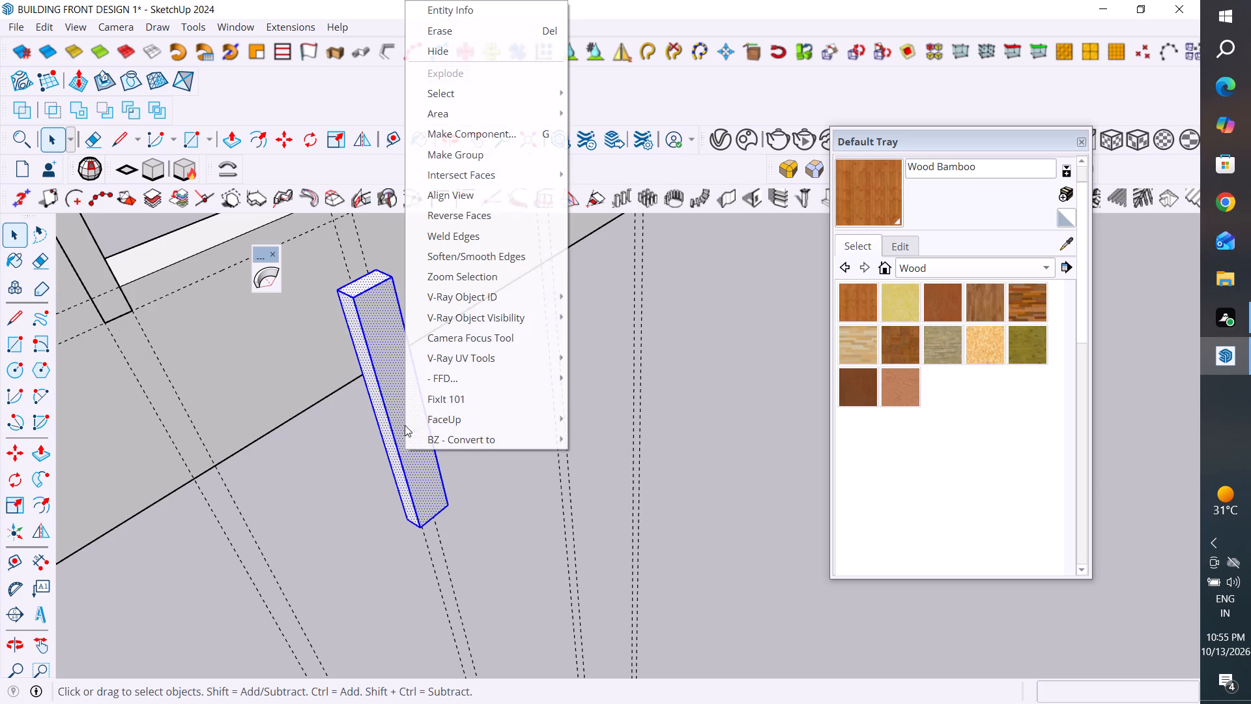
click(495, 150)
click(479, 450)
Draw a 4" by 36" horizontal rectangle directly below the first opening, from its lower corner to the upright strip's inner guide.
scroll(582, 360, down, 6)
middle_drag(578, 385, 482, 314)
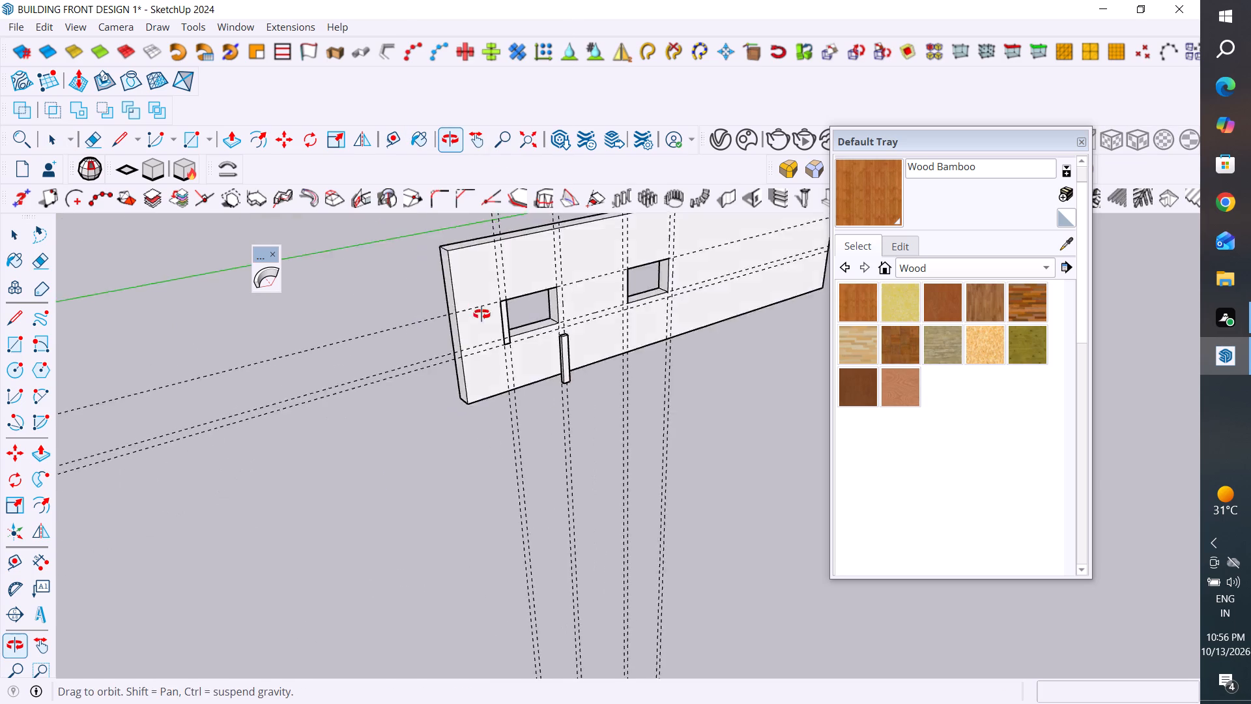
middle_drag(482, 314, 551, 259)
scroll(549, 351, up, 7)
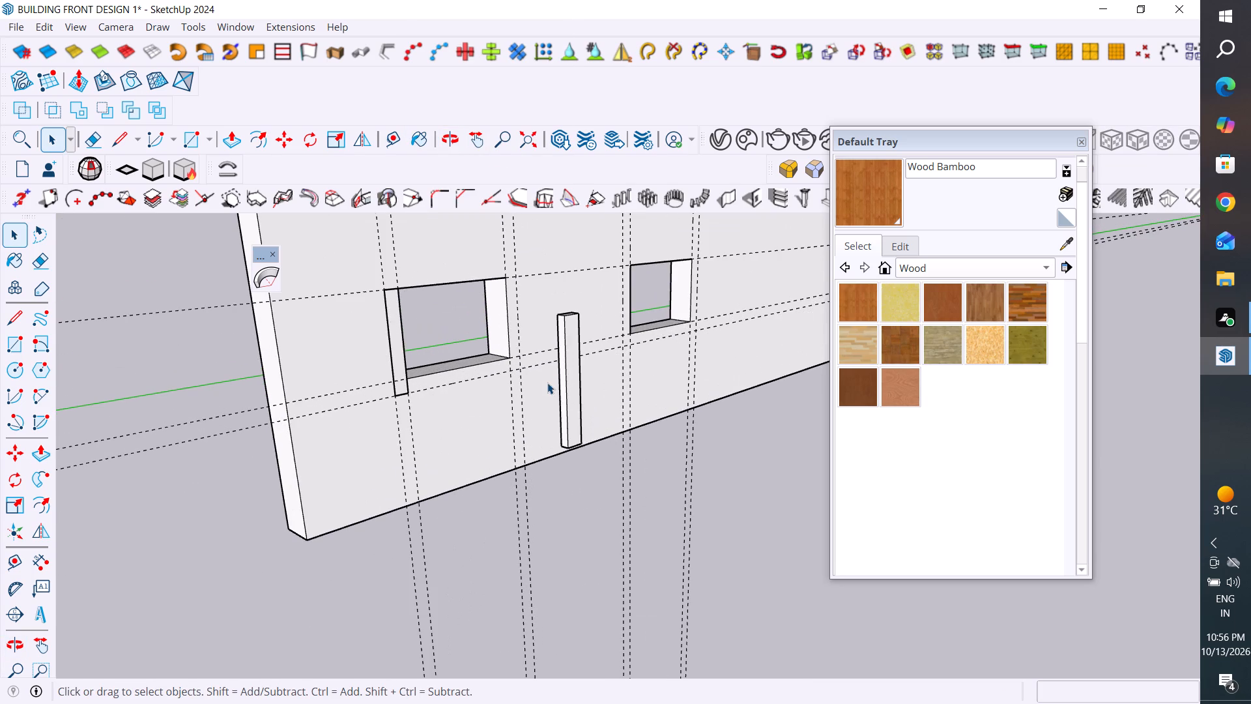
middle_drag(607, 394, 580, 390)
middle_drag(580, 441, 582, 475)
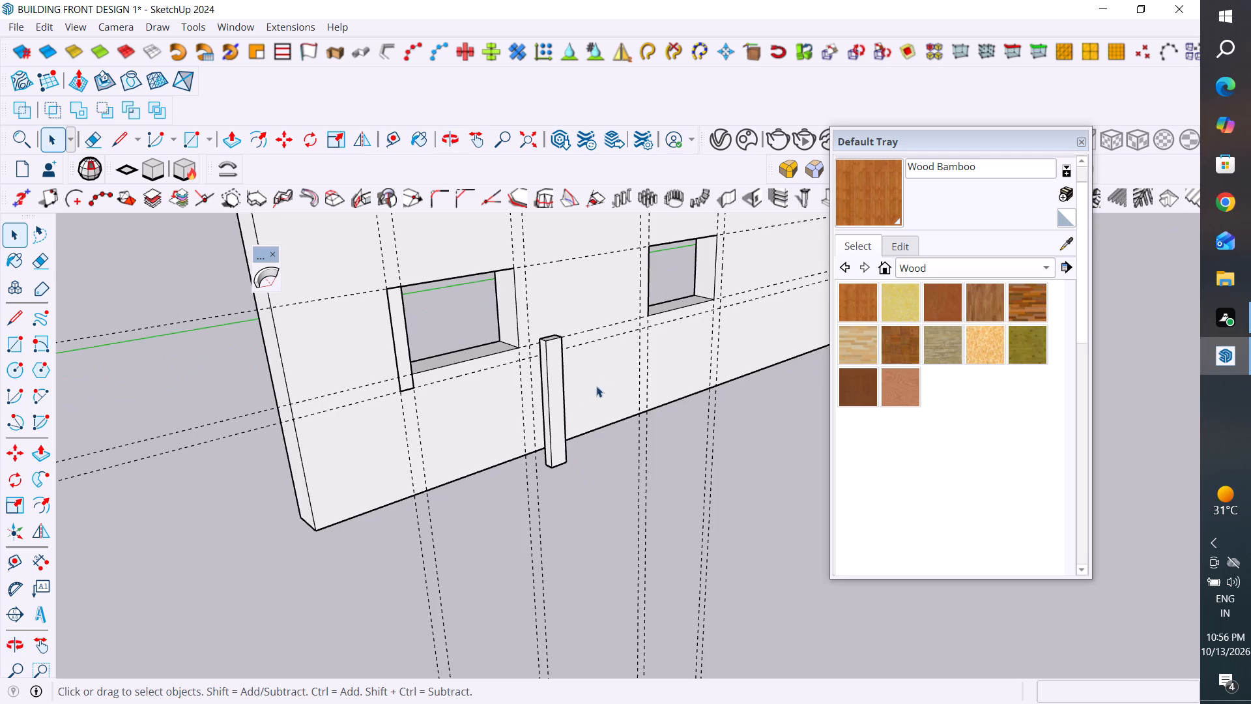
scroll(596, 313, up, 1)
scroll(596, 313, down, 3)
scroll(603, 296, up, 4)
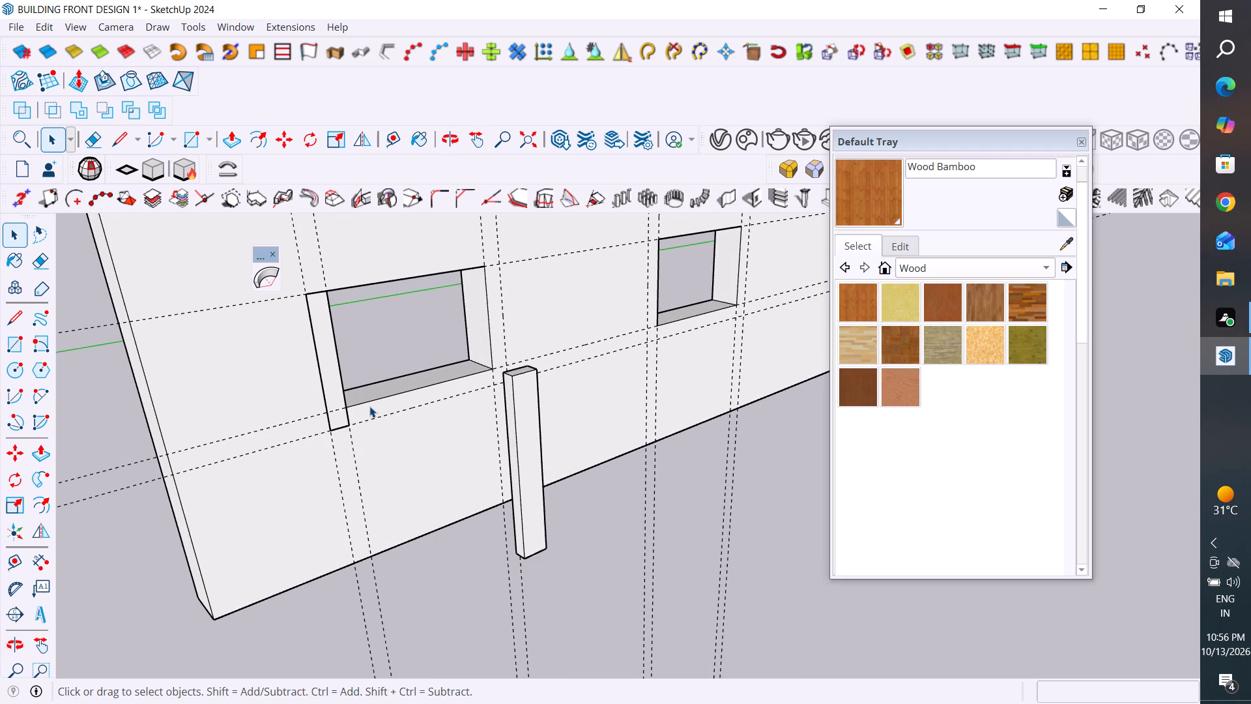
scroll(508, 344, up, 3)
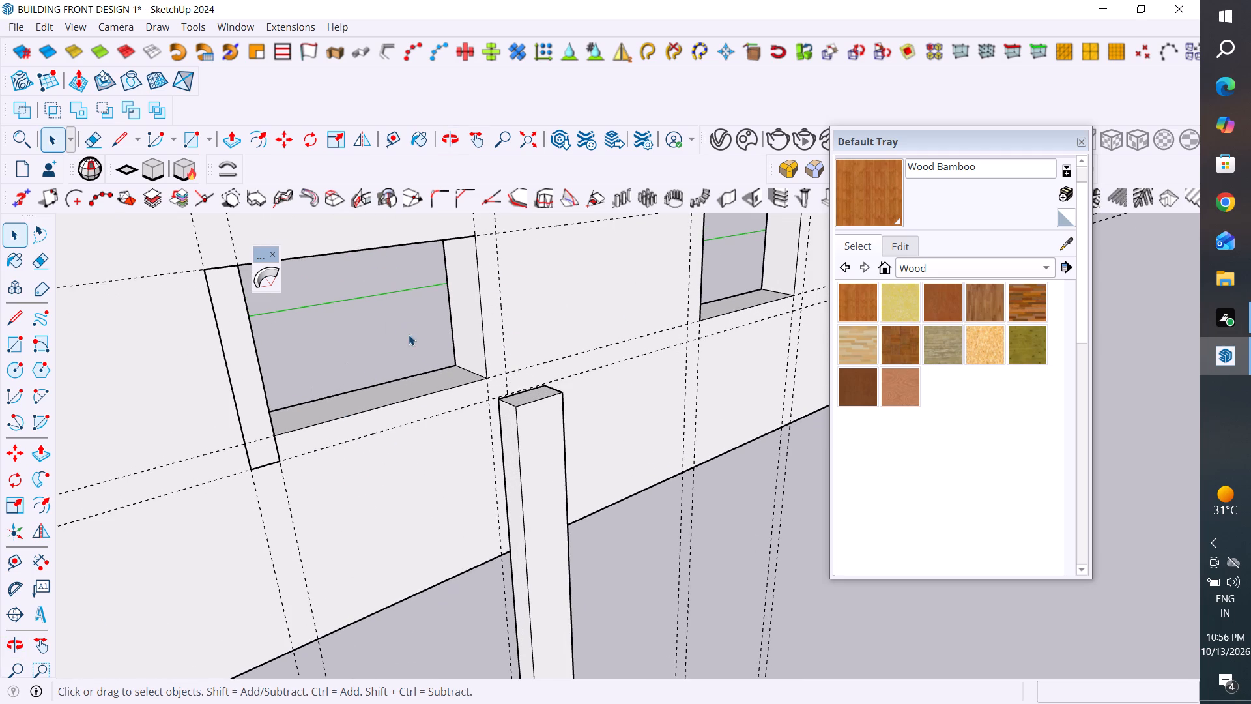
click(19, 343)
click(488, 379)
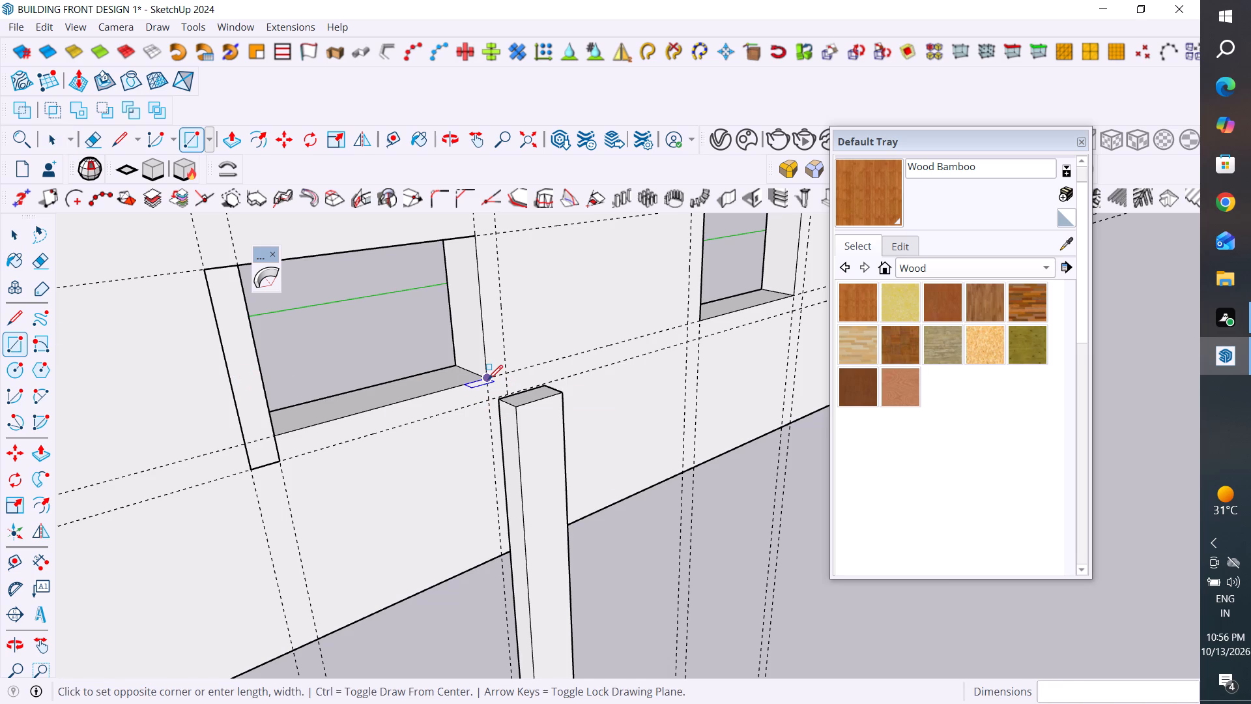
click(280, 460)
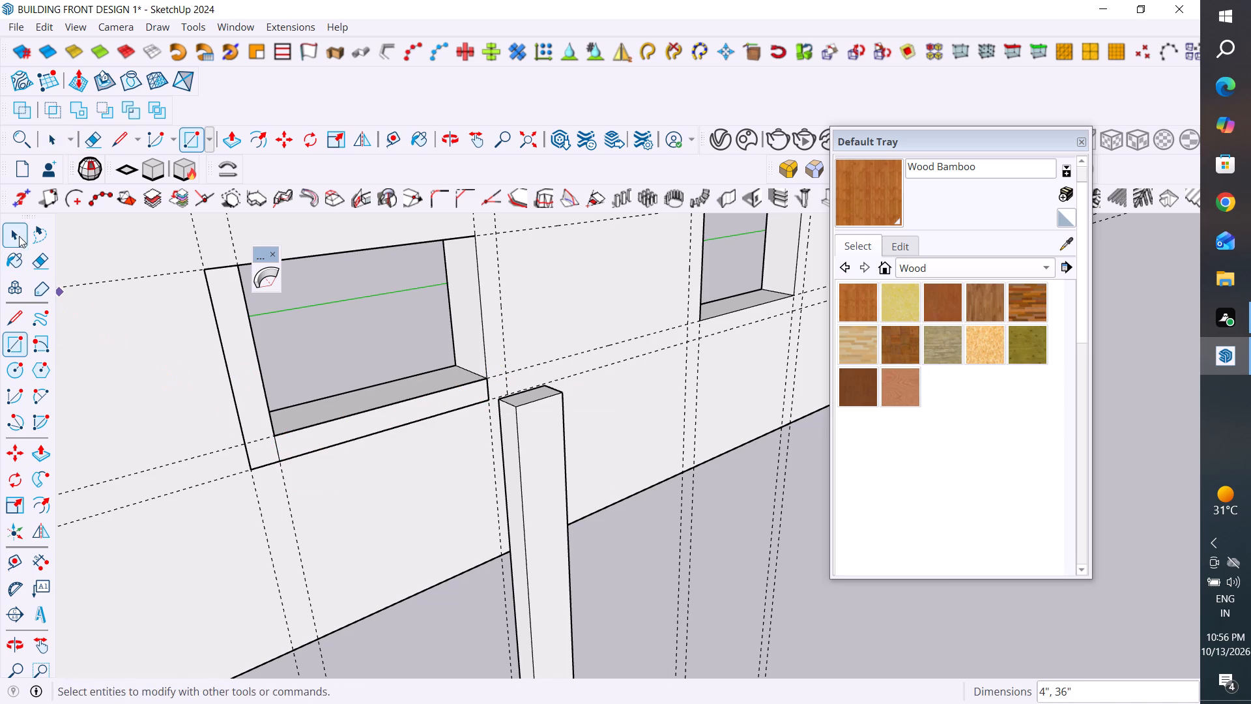
Copy the rectangle face below the first opening 66" out from the wall, onto the upright bar's lower corner.
click(18, 231)
click(357, 428)
middle_drag(407, 422, 463, 426)
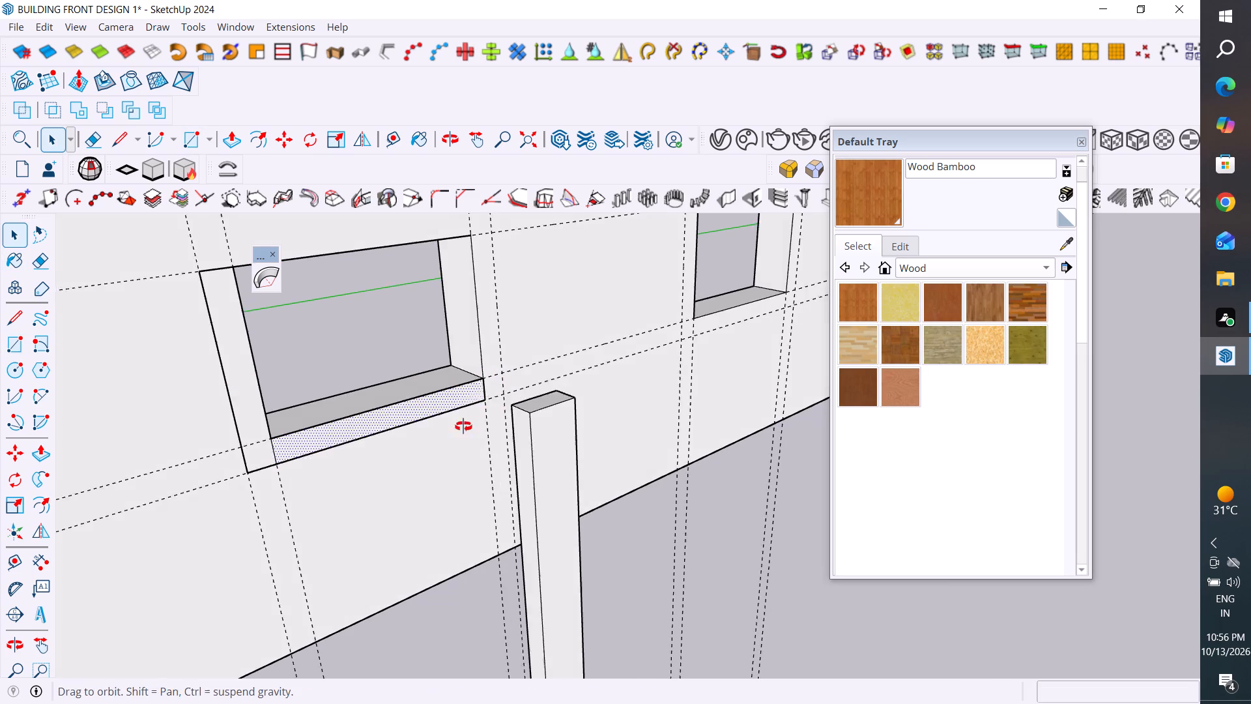
middle_drag(463, 426, 514, 430)
scroll(362, 448, down, 4)
middle_drag(374, 464, 330, 508)
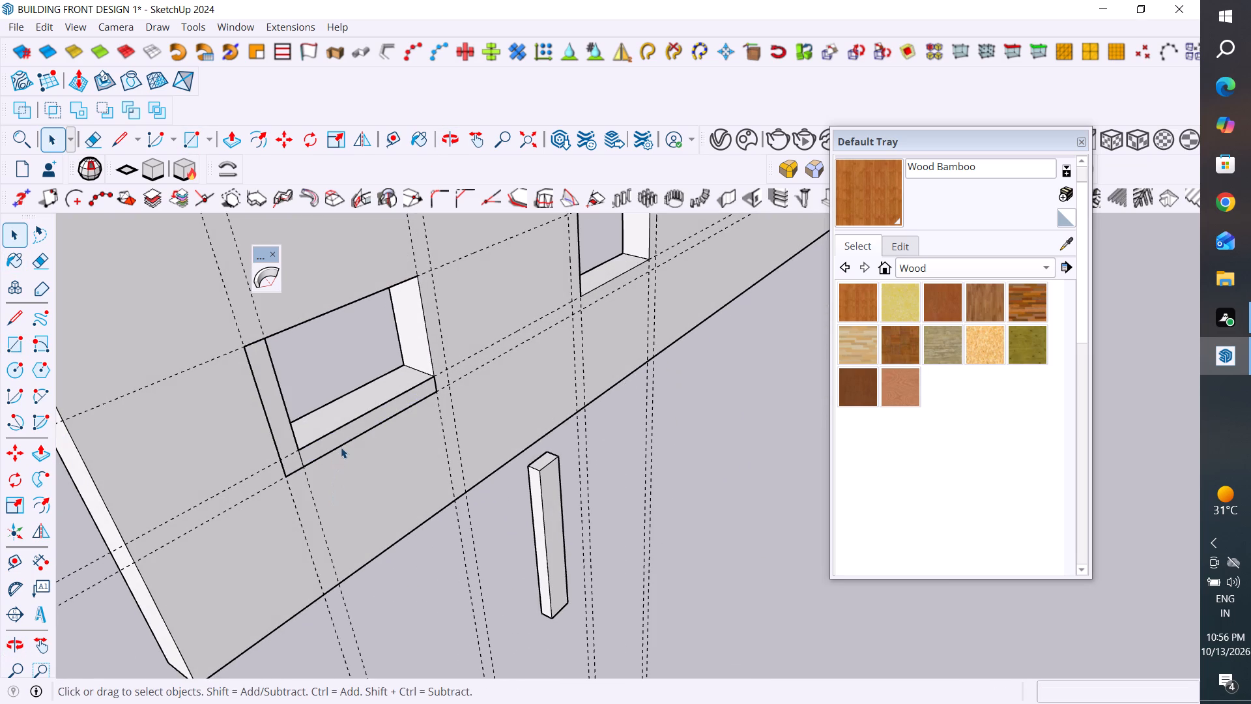
key(m)
click(306, 469)
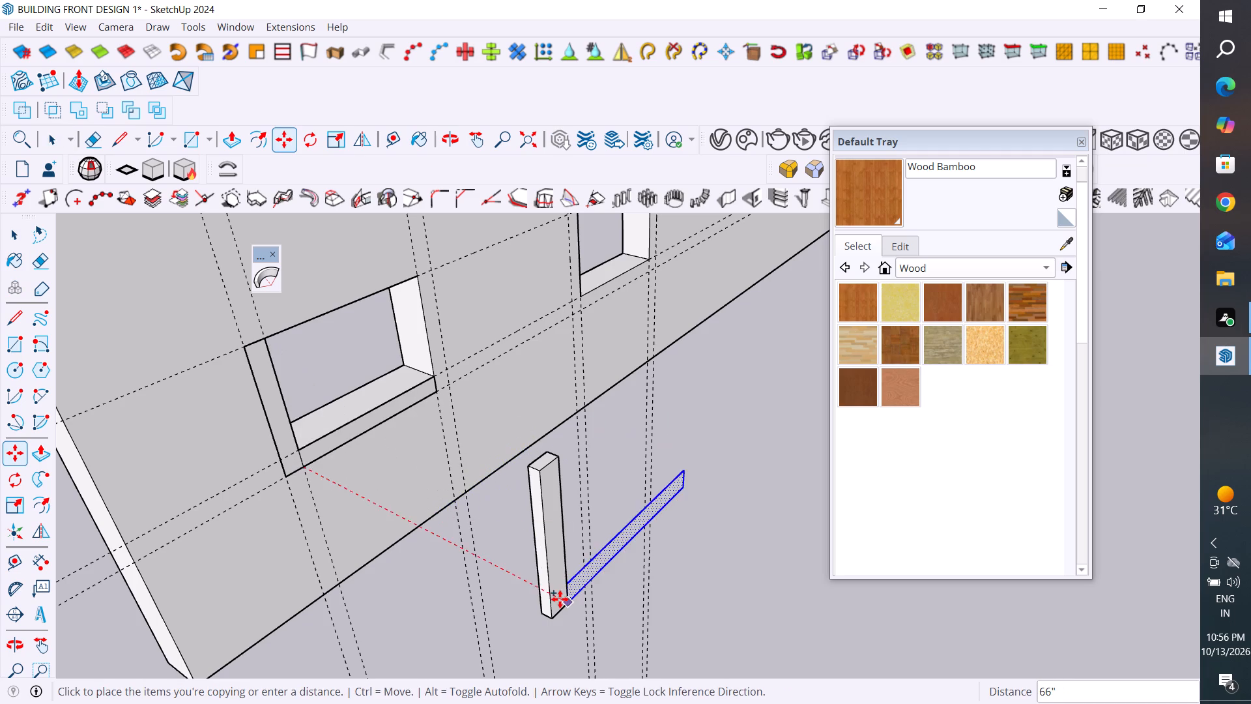
scroll(560, 599, up, 10)
click(581, 607)
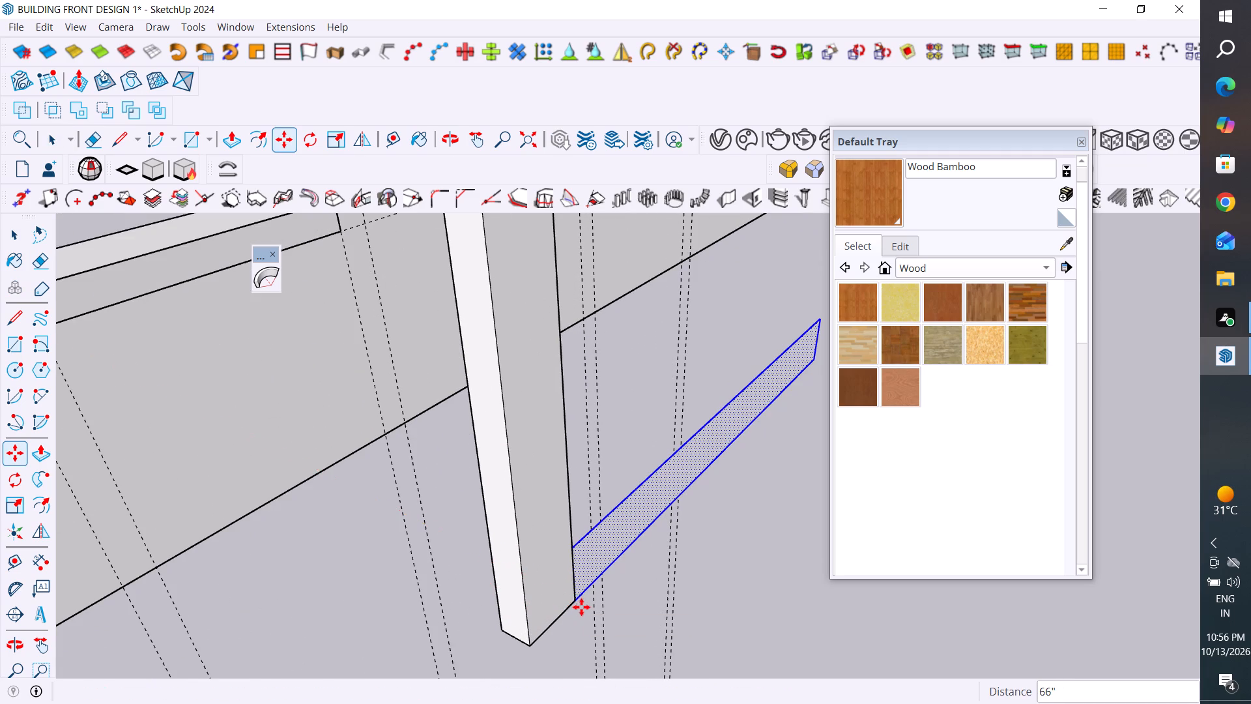
middle_drag(487, 607, 765, 578)
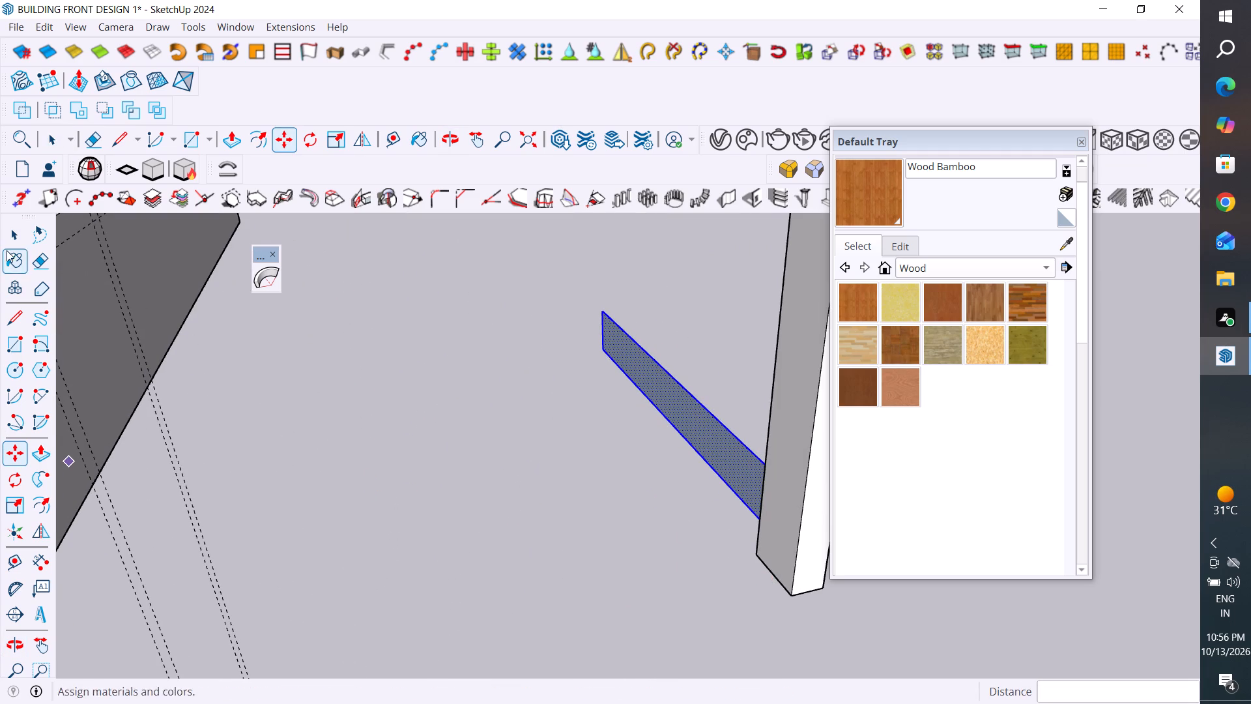
click(12, 234)
drag(400, 408, 402, 417)
Extrude the copied horizontal strip 2" with Push/Pull to match the thickness of the upright bar.
scroll(402, 417, down, 4)
middle_drag(410, 424, 549, 463)
scroll(495, 505, up, 2)
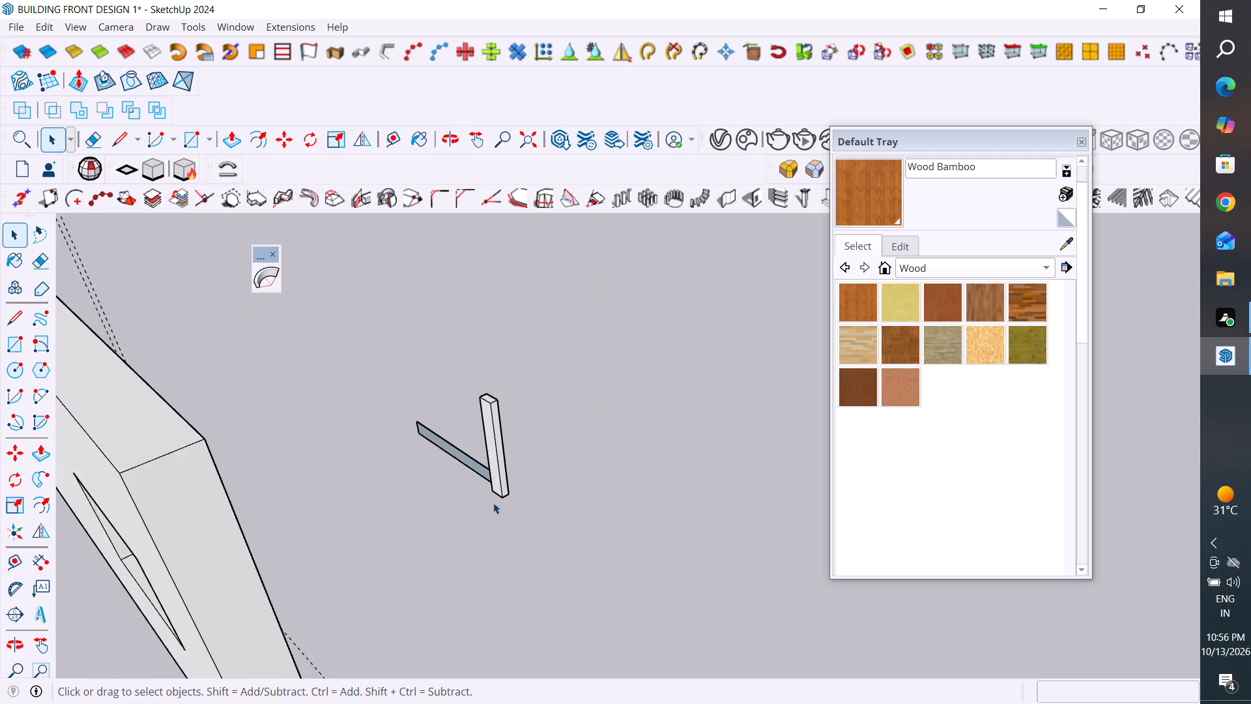
scroll(493, 503, up, 2)
middle_drag(434, 460, 893, 558)
scroll(607, 426, down, 2)
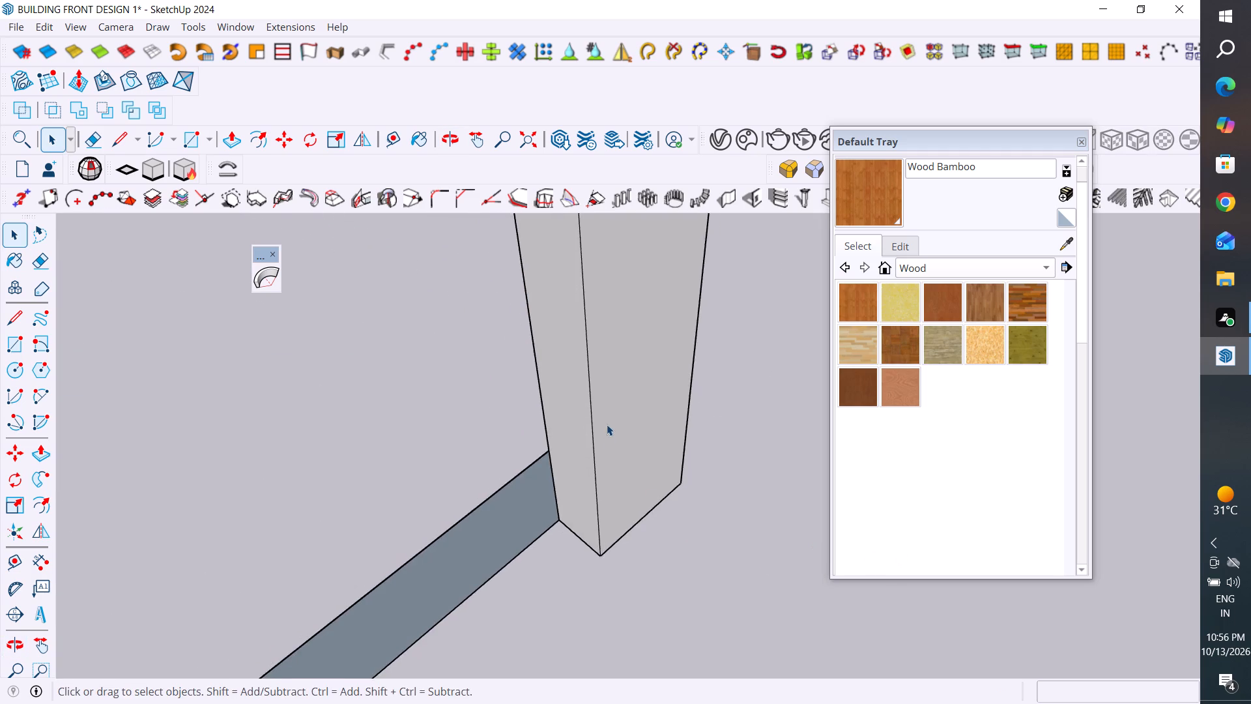
scroll(607, 424, down, 3)
middle_drag(607, 424, 581, 452)
click(42, 444)
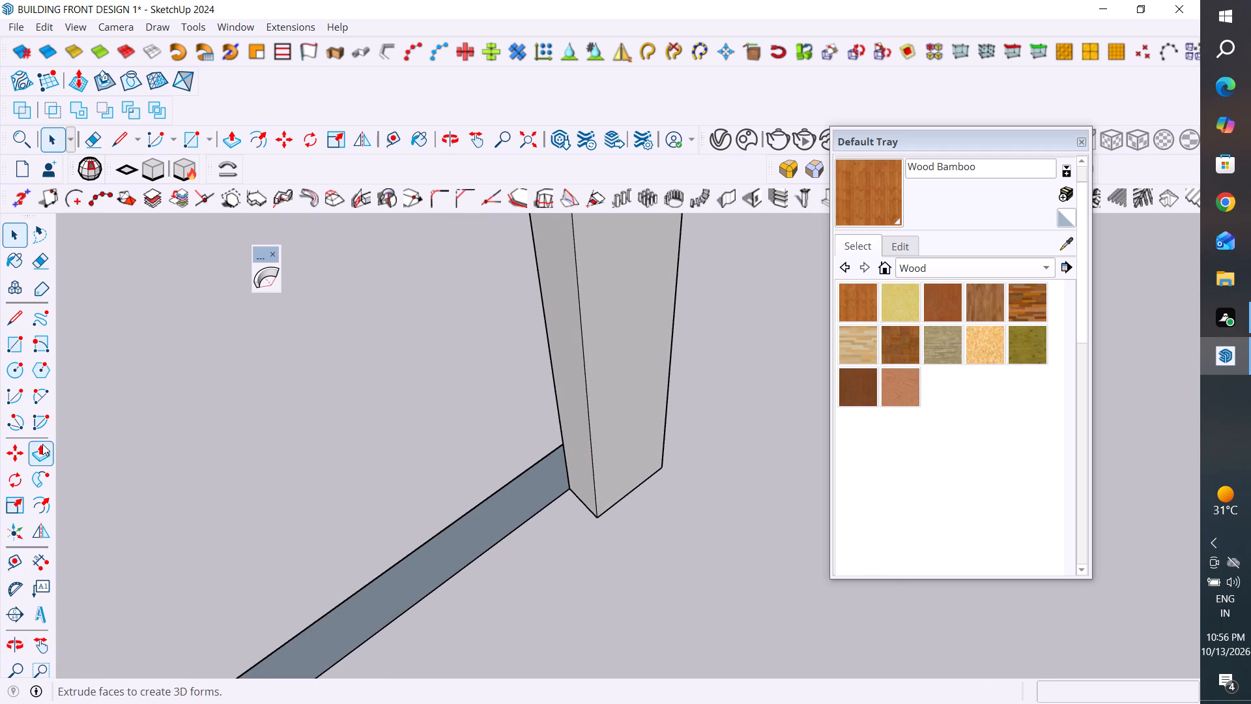
click(537, 485)
drag(591, 512, 577, 503)
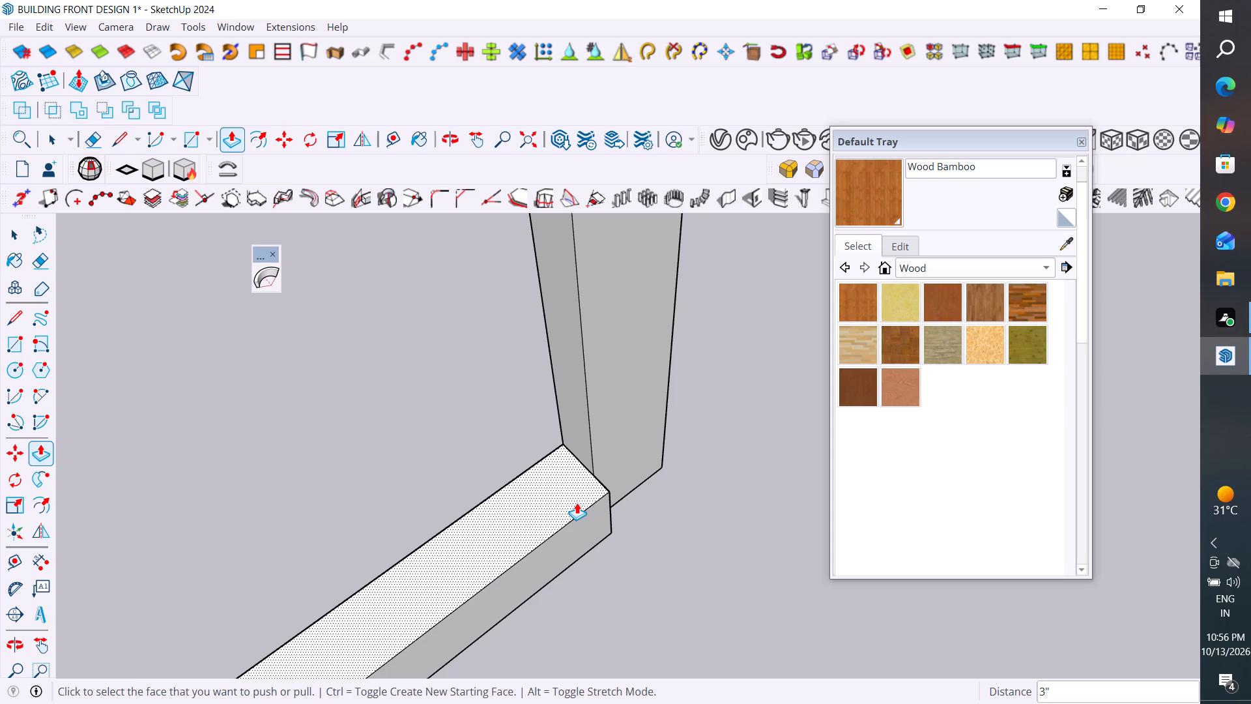
key(ctrl+z)
click(551, 478)
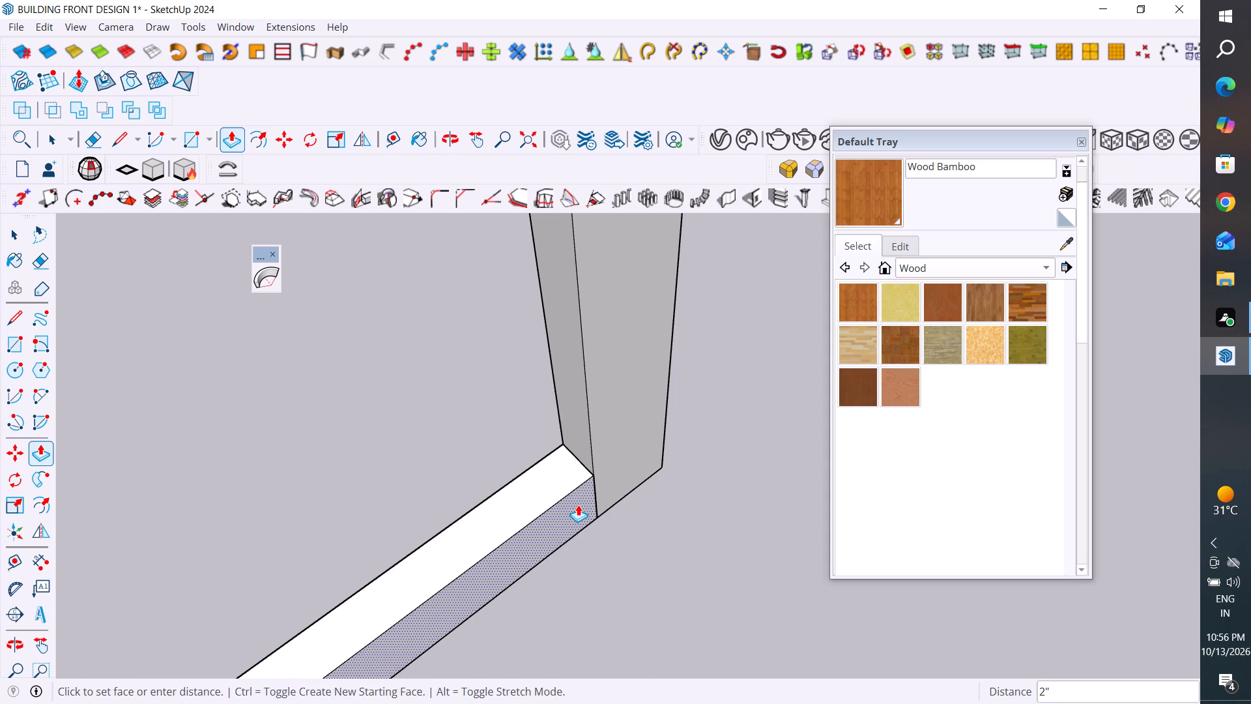
click(578, 505)
click(18, 239)
Make the whole extruded horizontal bar a group.
scroll(334, 427, down, 6)
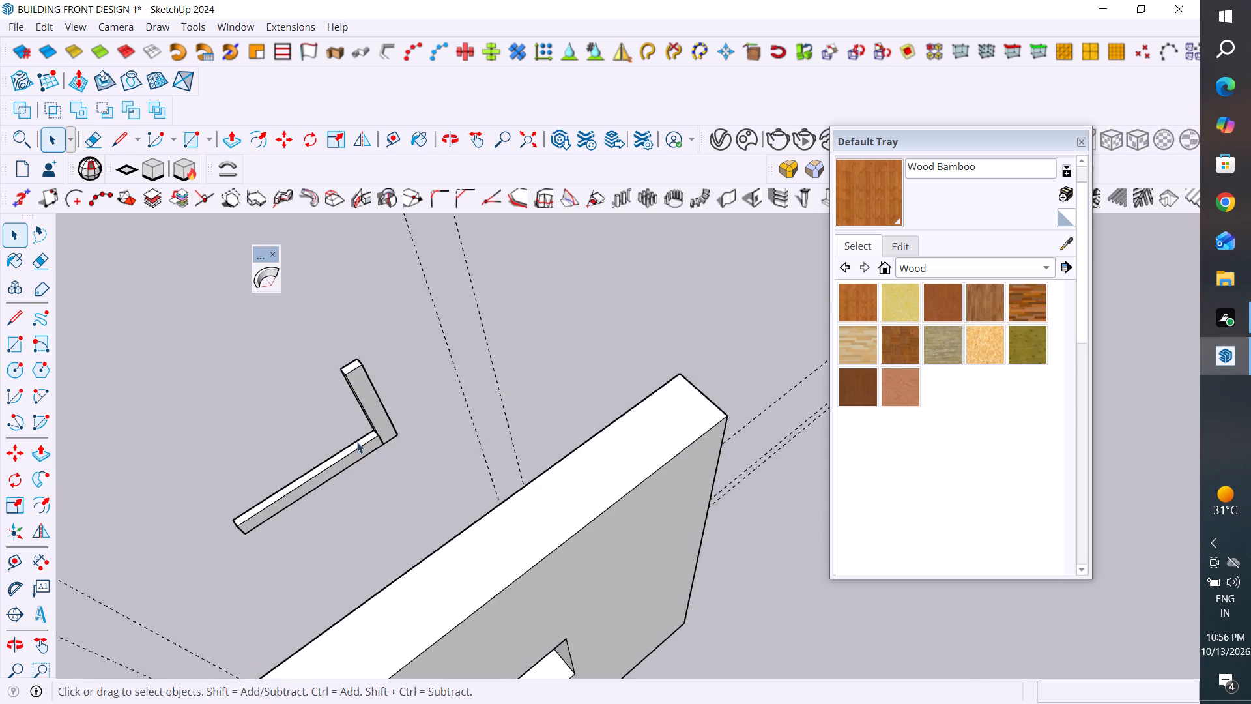
middle_drag(423, 432, 359, 468)
scroll(284, 389, up, 3)
middle_drag(268, 428, 349, 367)
drag(410, 398, 220, 645)
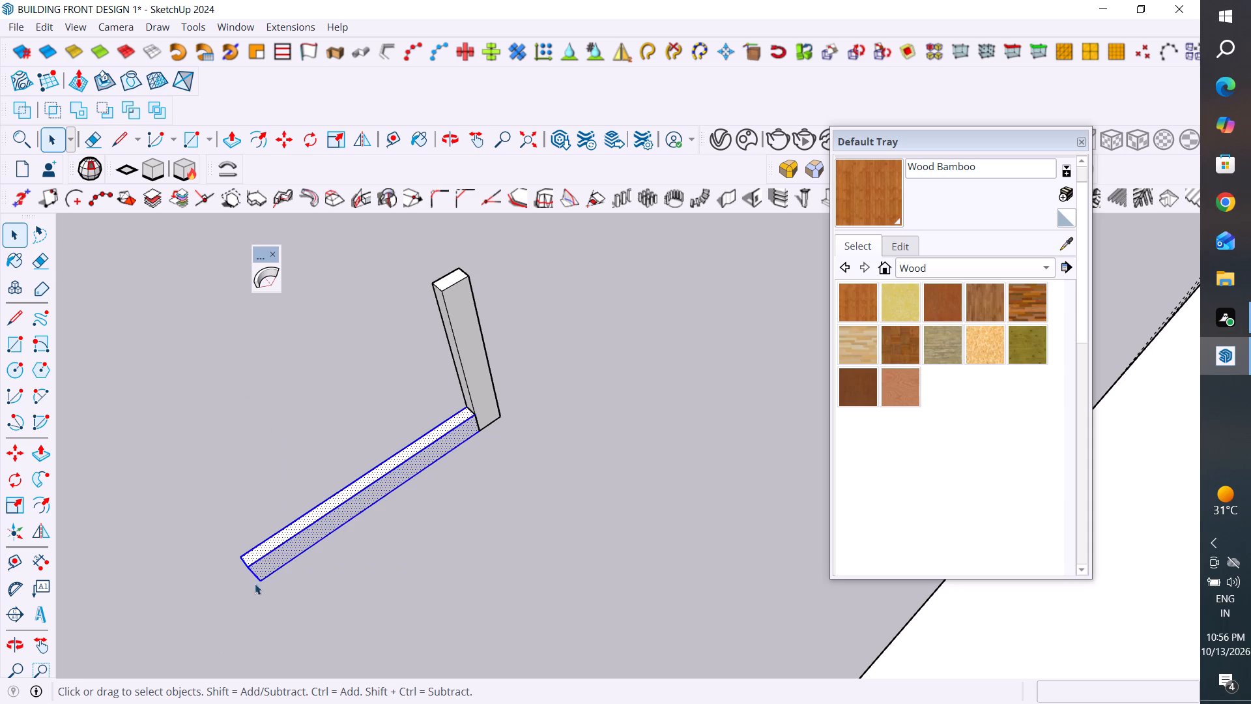
right_click(285, 540)
click(350, 265)
click(452, 445)
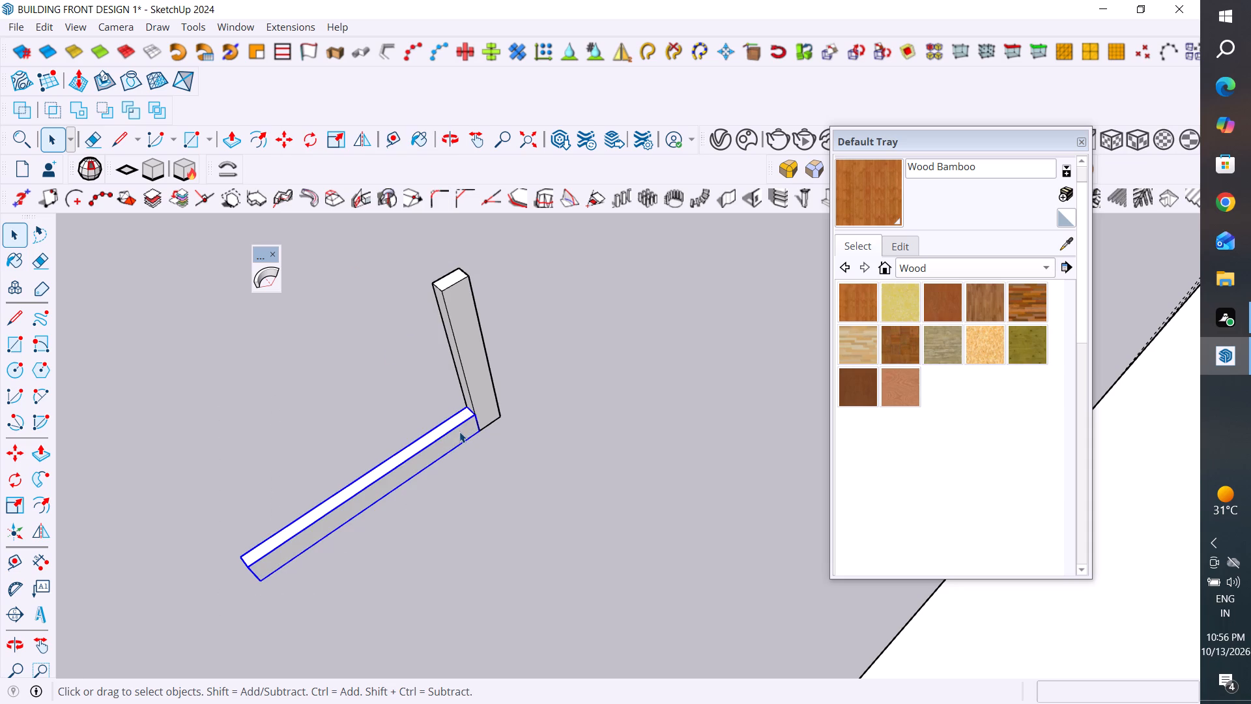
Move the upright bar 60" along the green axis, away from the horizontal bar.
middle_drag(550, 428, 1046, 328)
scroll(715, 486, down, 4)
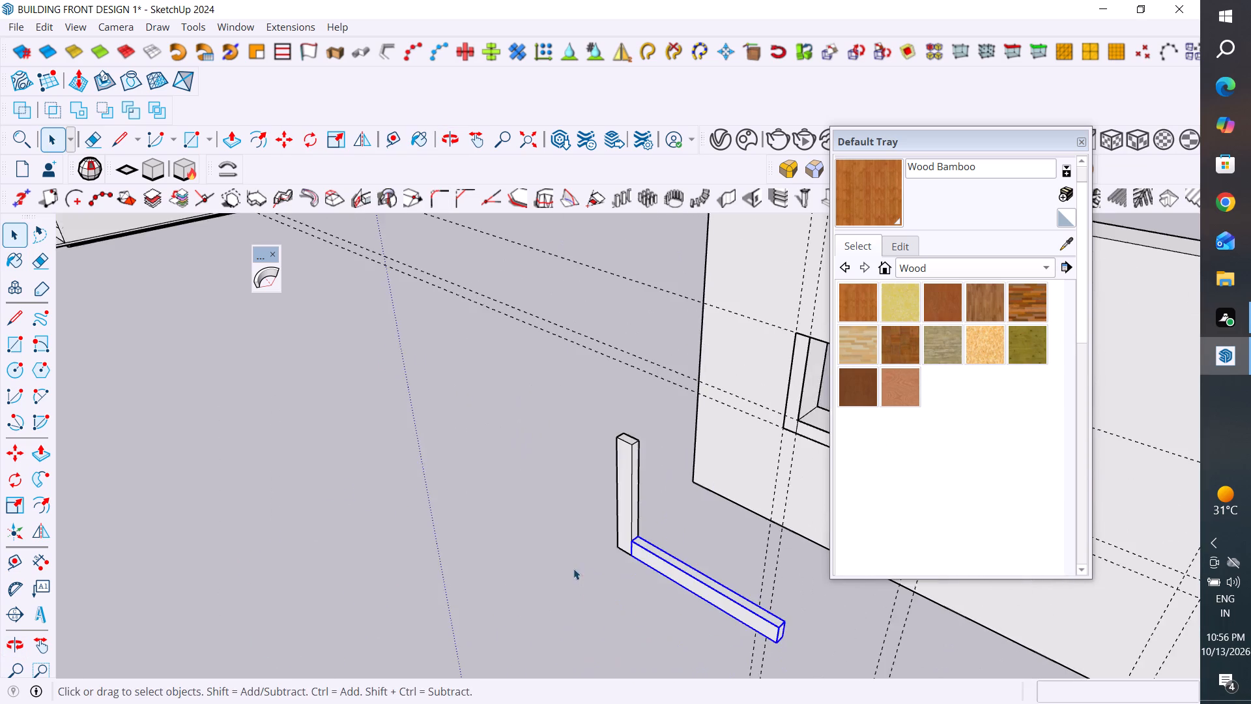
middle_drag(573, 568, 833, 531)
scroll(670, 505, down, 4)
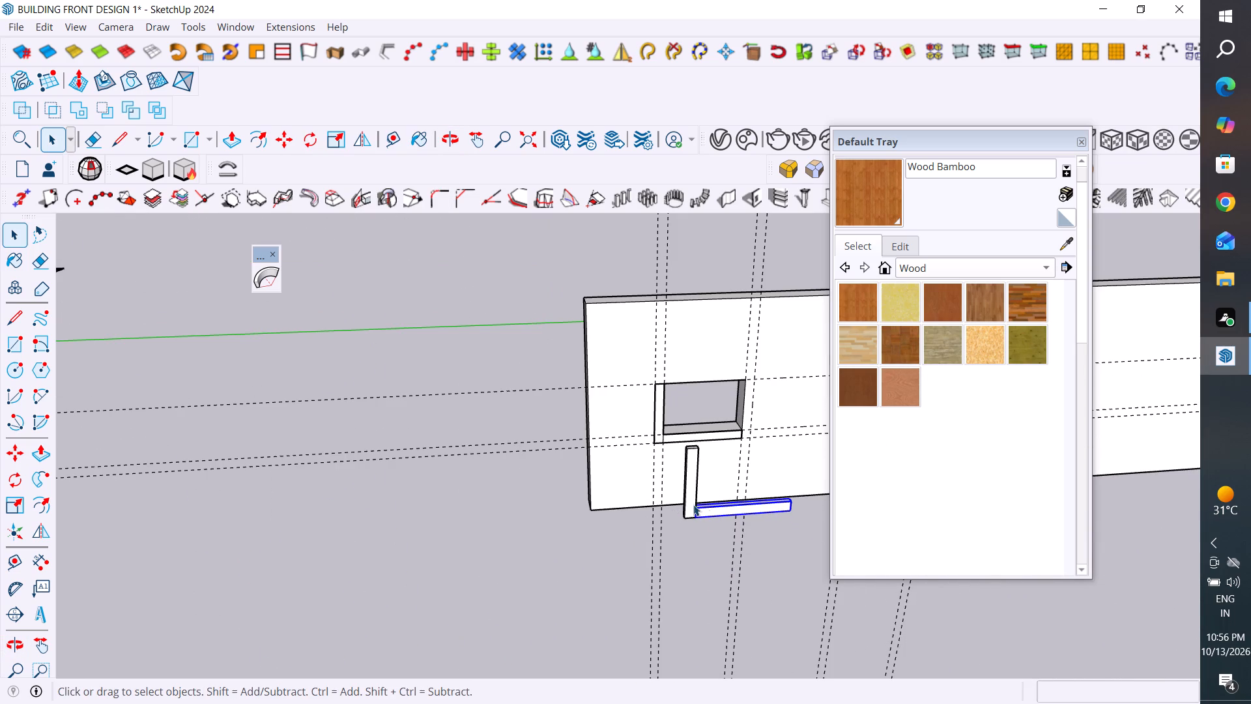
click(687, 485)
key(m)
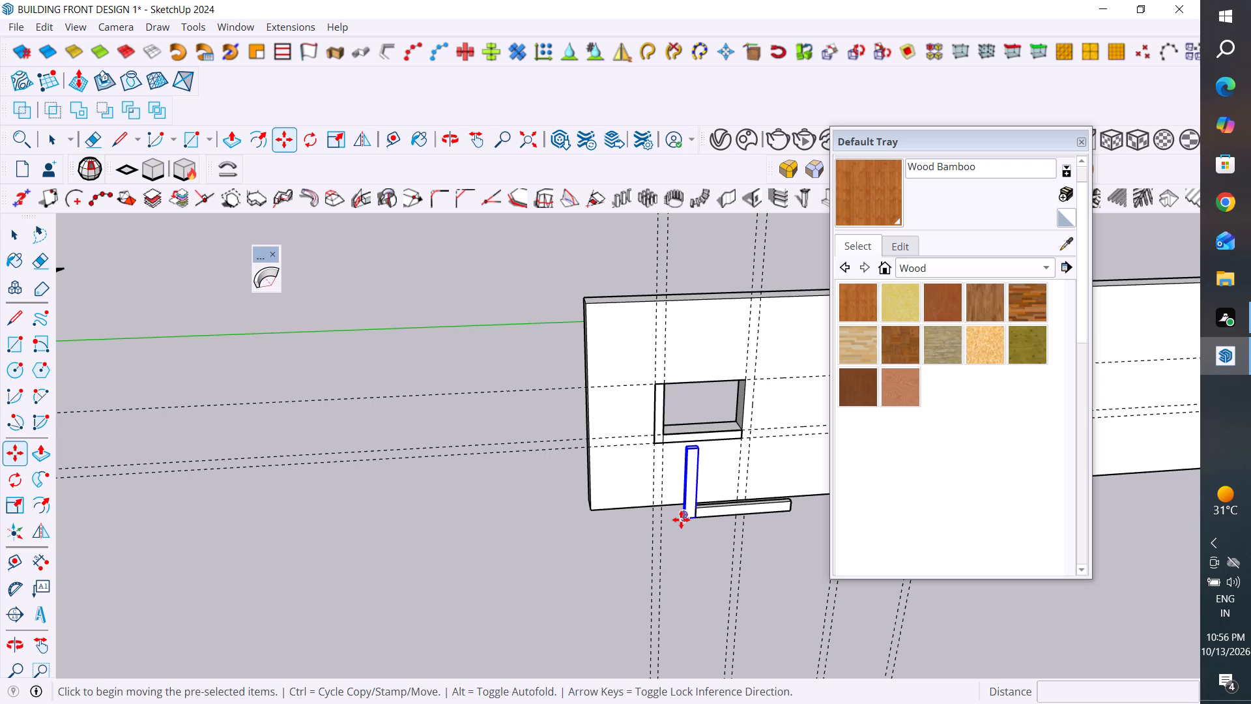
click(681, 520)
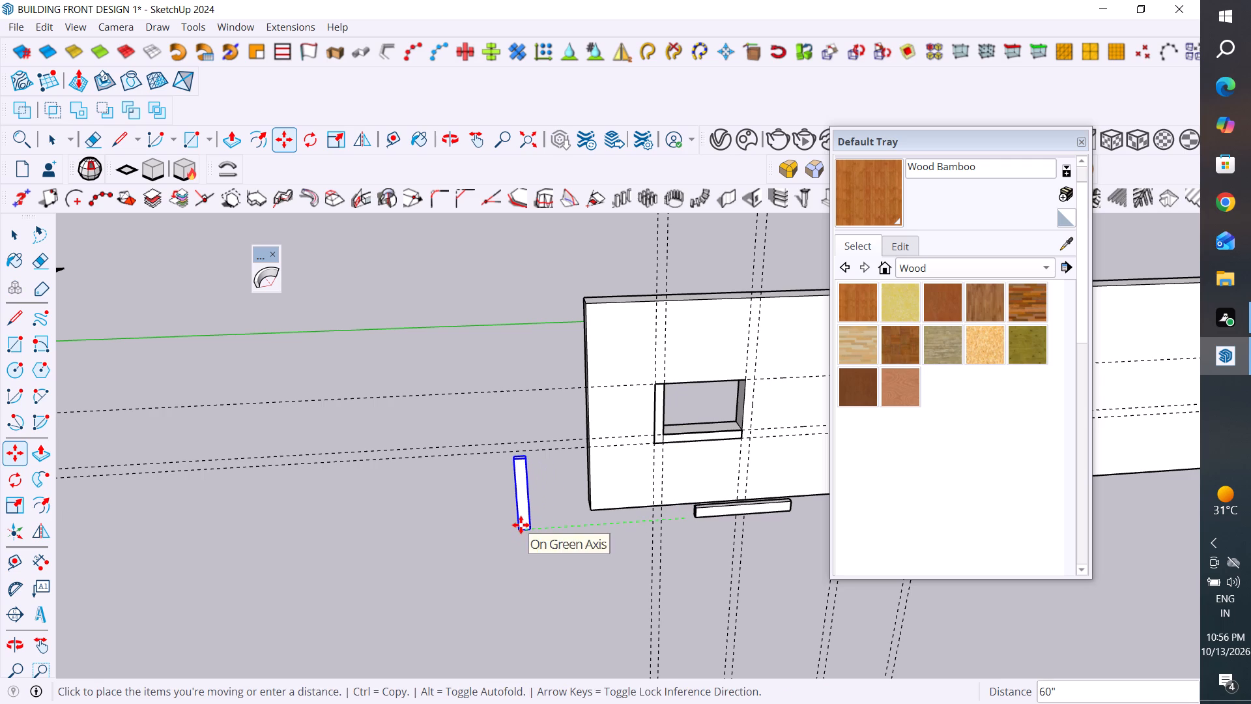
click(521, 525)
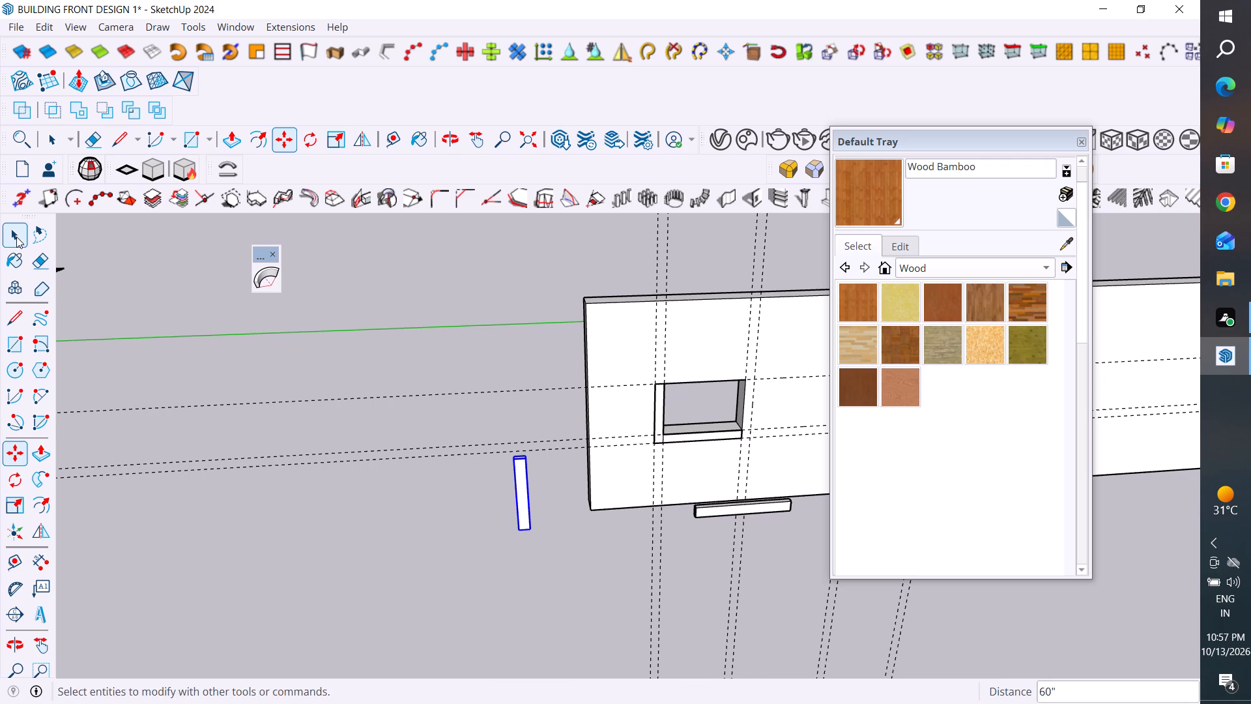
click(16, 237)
Move the upright bar by its top corner onto the matching corner of the upright strip beside the first opening.
scroll(624, 475, up, 3)
middle_drag(503, 576, 693, 610)
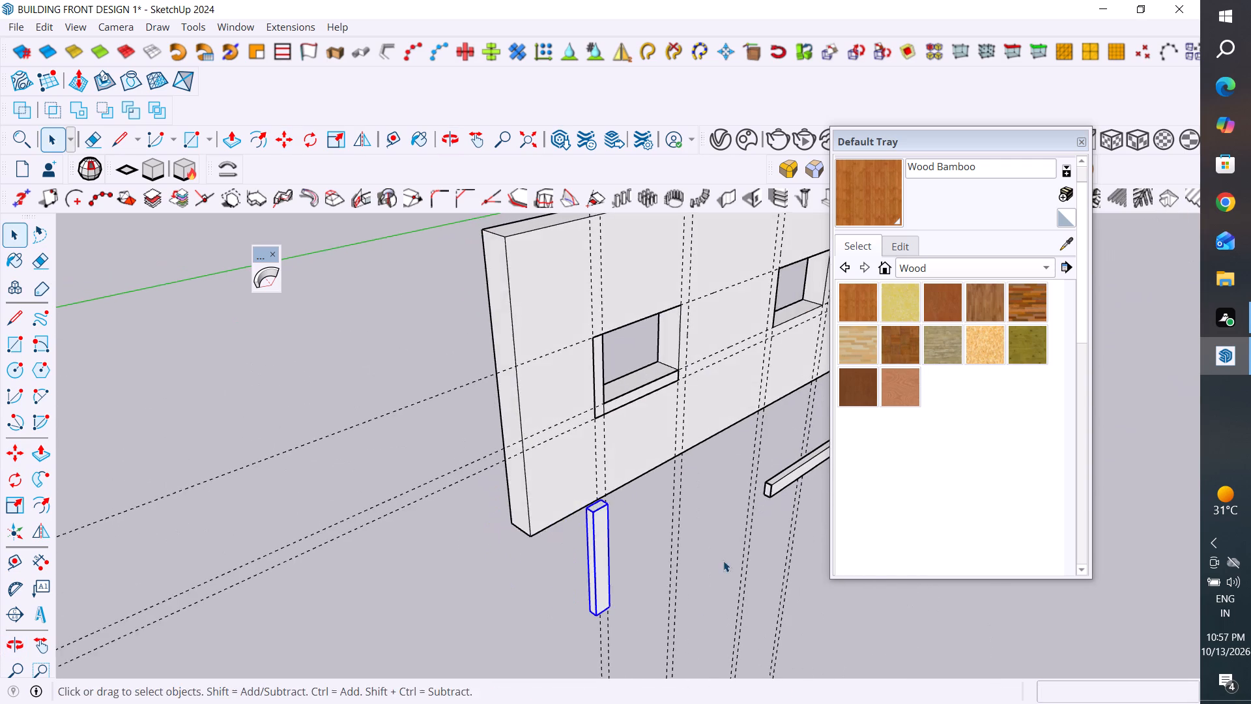
middle_drag(721, 560, 571, 531)
middle_drag(467, 531, 300, 525)
middle_drag(504, 497, 450, 526)
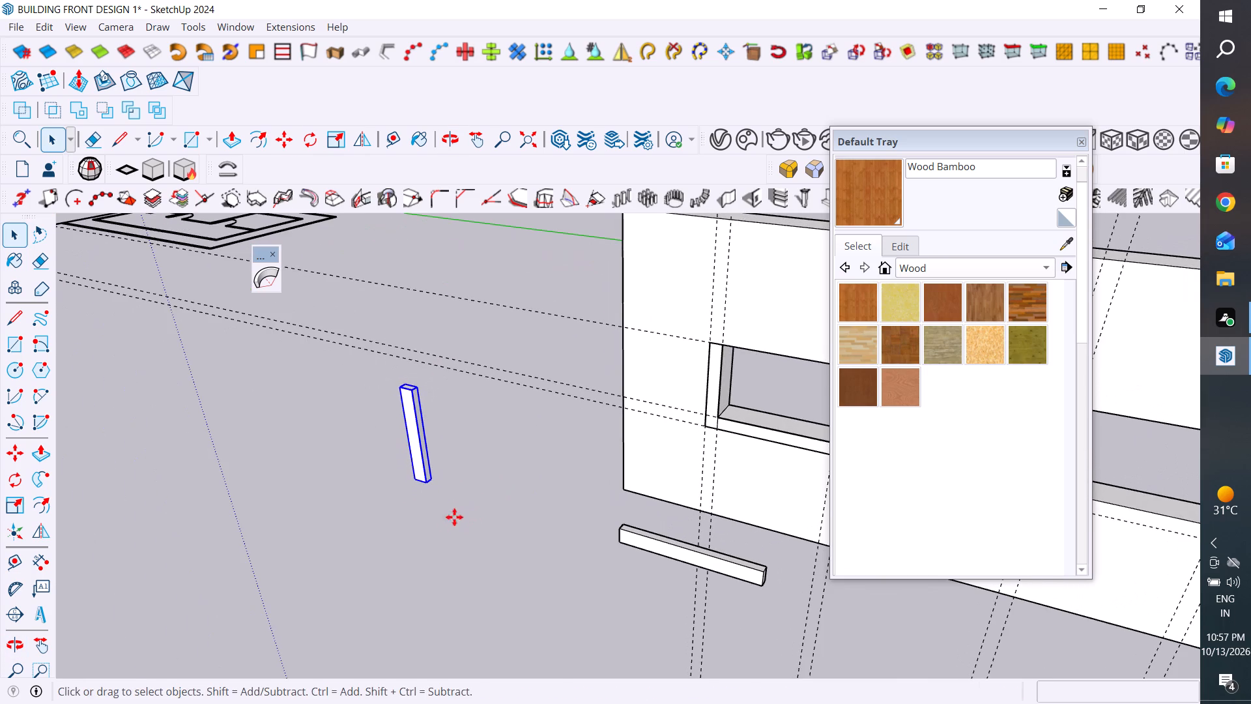
key(m)
click(420, 390)
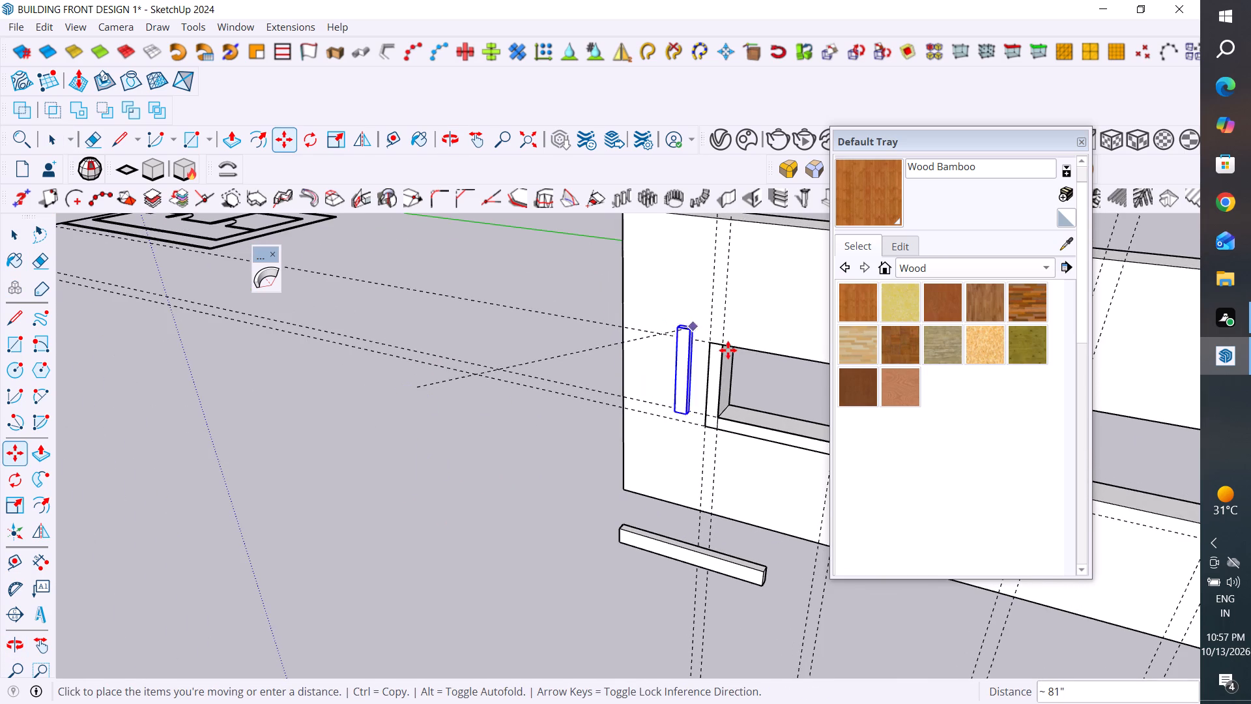
click(728, 351)
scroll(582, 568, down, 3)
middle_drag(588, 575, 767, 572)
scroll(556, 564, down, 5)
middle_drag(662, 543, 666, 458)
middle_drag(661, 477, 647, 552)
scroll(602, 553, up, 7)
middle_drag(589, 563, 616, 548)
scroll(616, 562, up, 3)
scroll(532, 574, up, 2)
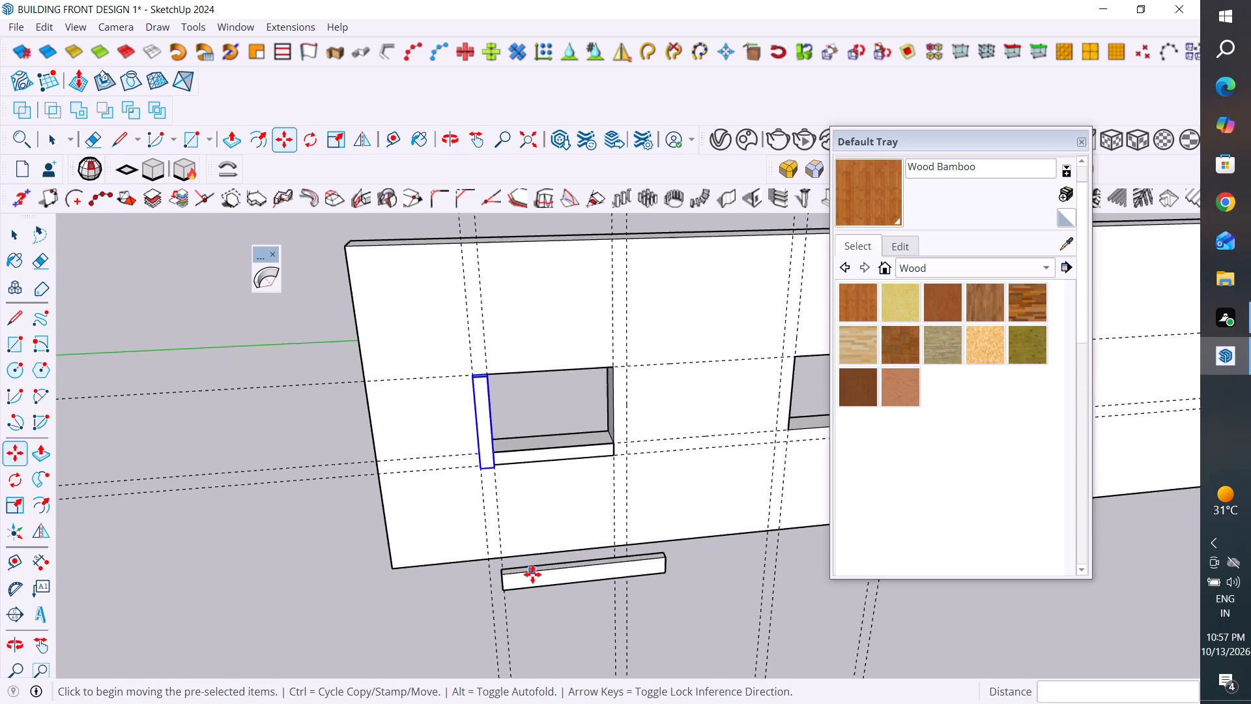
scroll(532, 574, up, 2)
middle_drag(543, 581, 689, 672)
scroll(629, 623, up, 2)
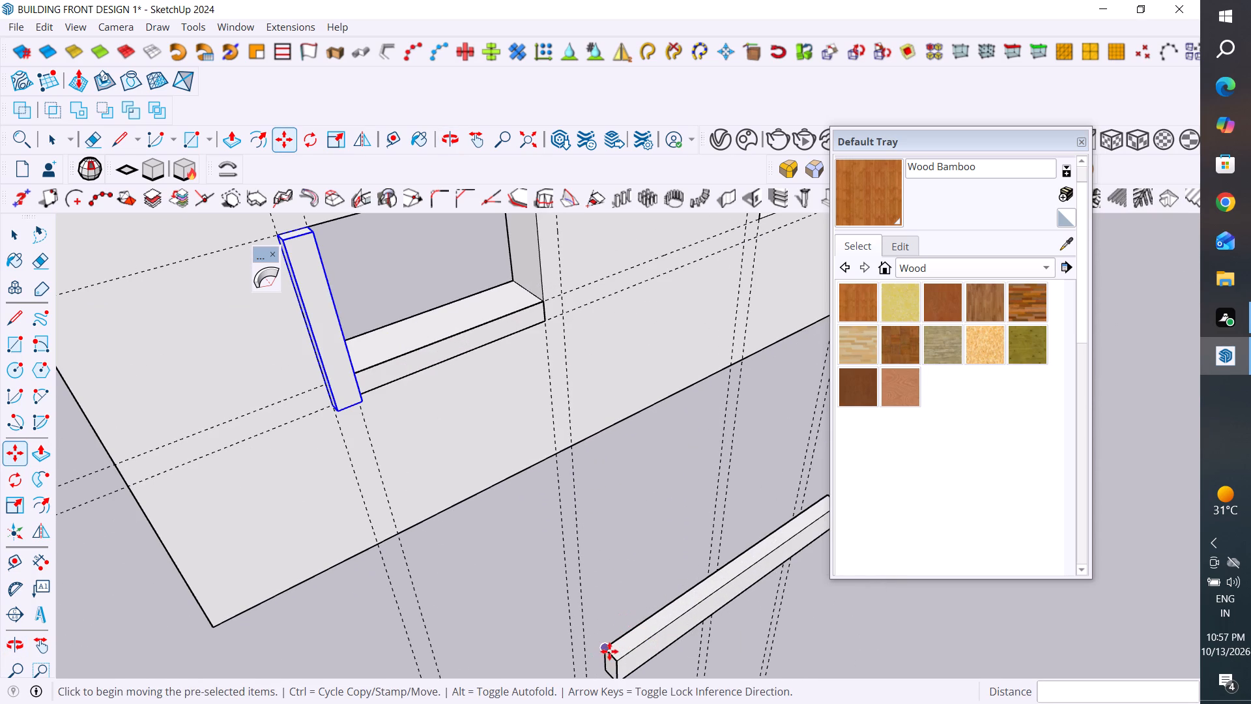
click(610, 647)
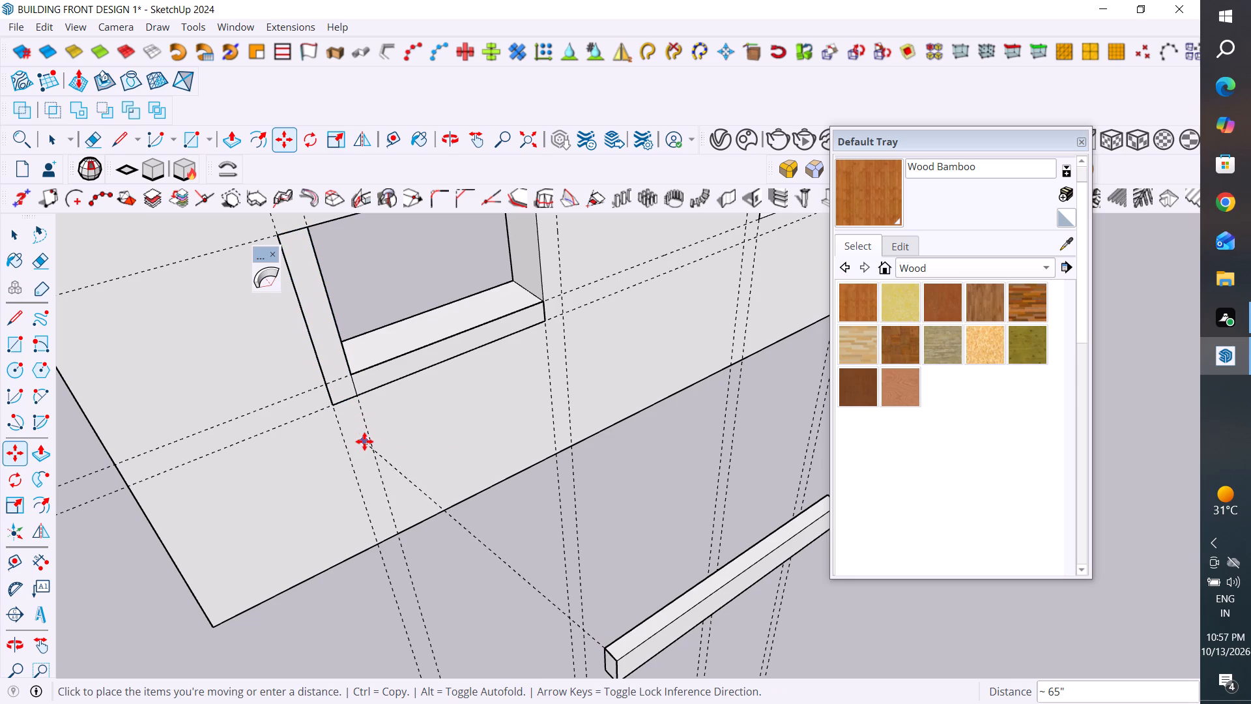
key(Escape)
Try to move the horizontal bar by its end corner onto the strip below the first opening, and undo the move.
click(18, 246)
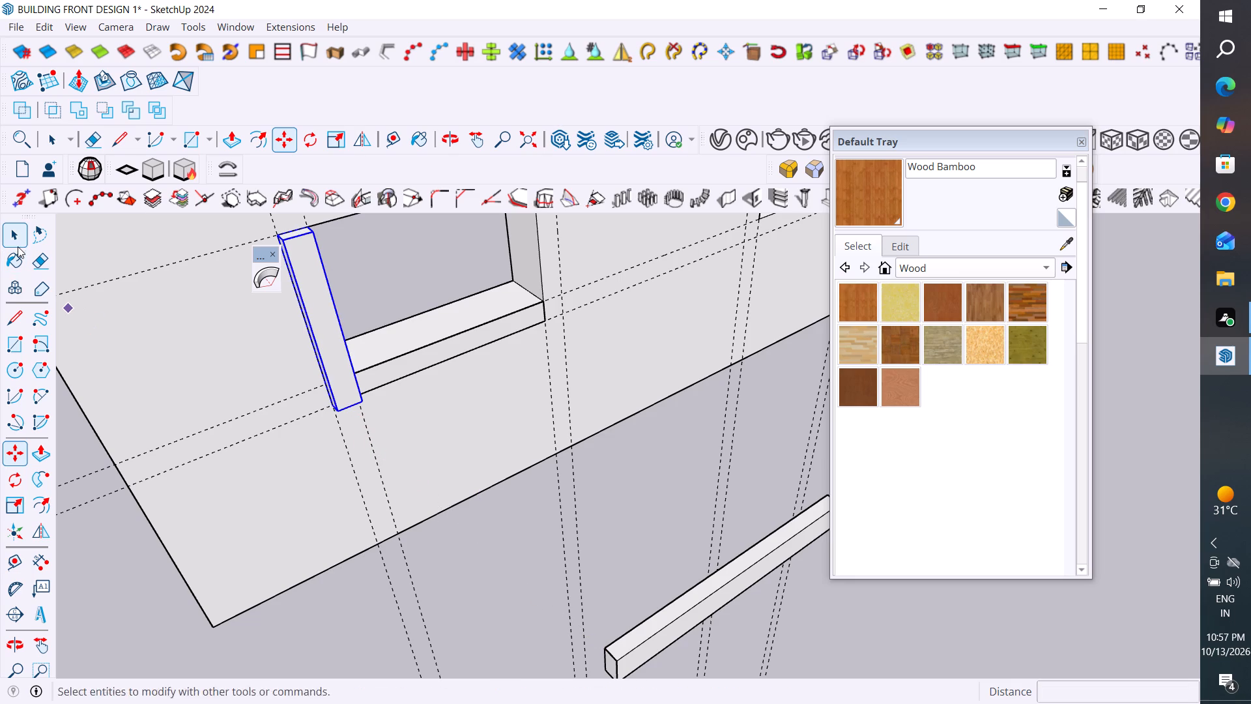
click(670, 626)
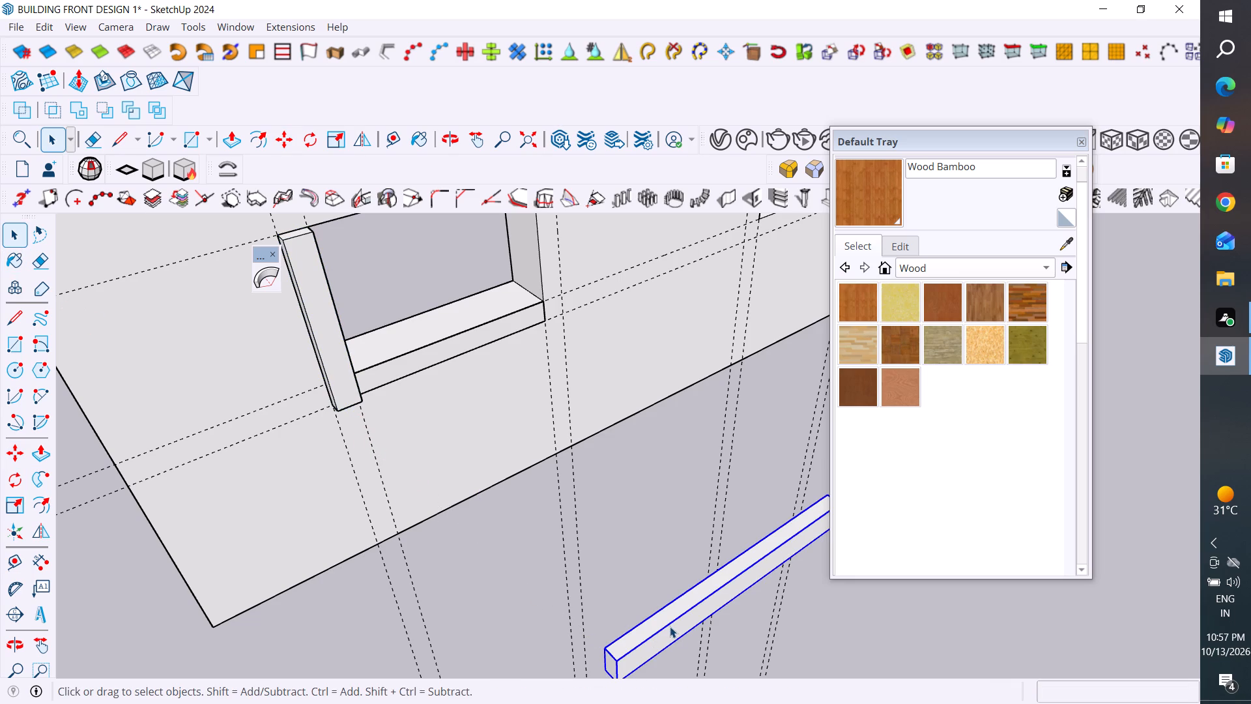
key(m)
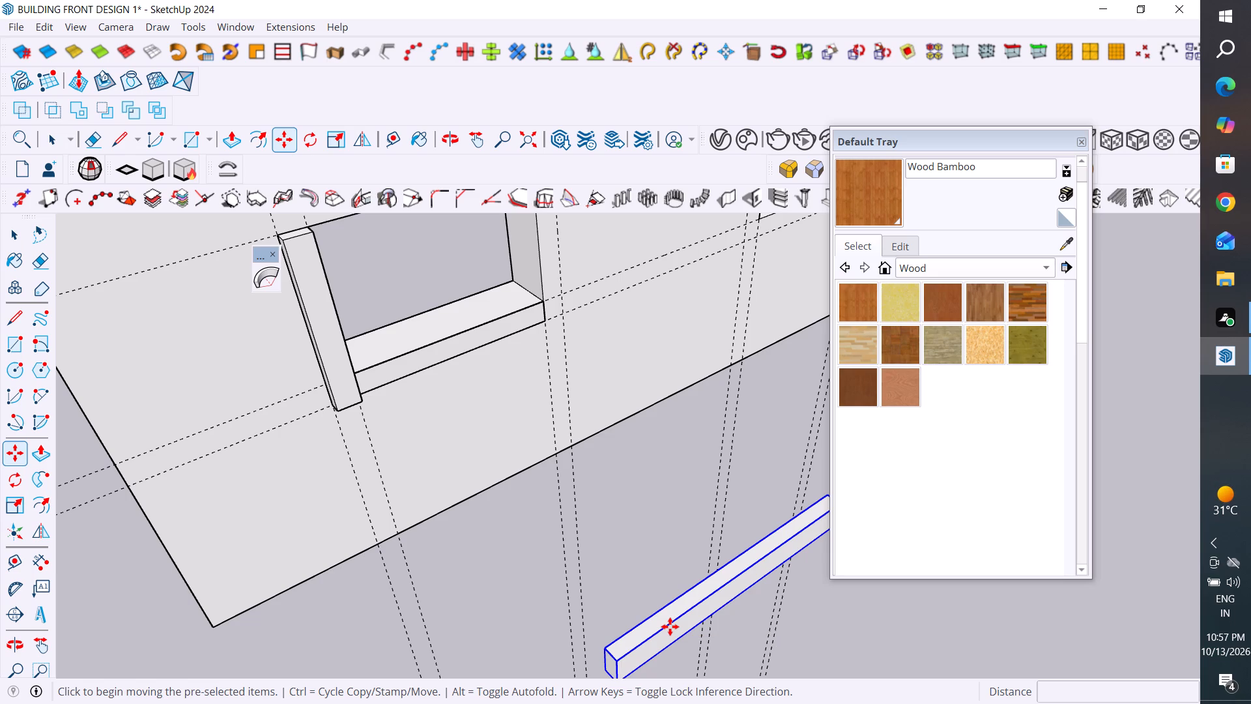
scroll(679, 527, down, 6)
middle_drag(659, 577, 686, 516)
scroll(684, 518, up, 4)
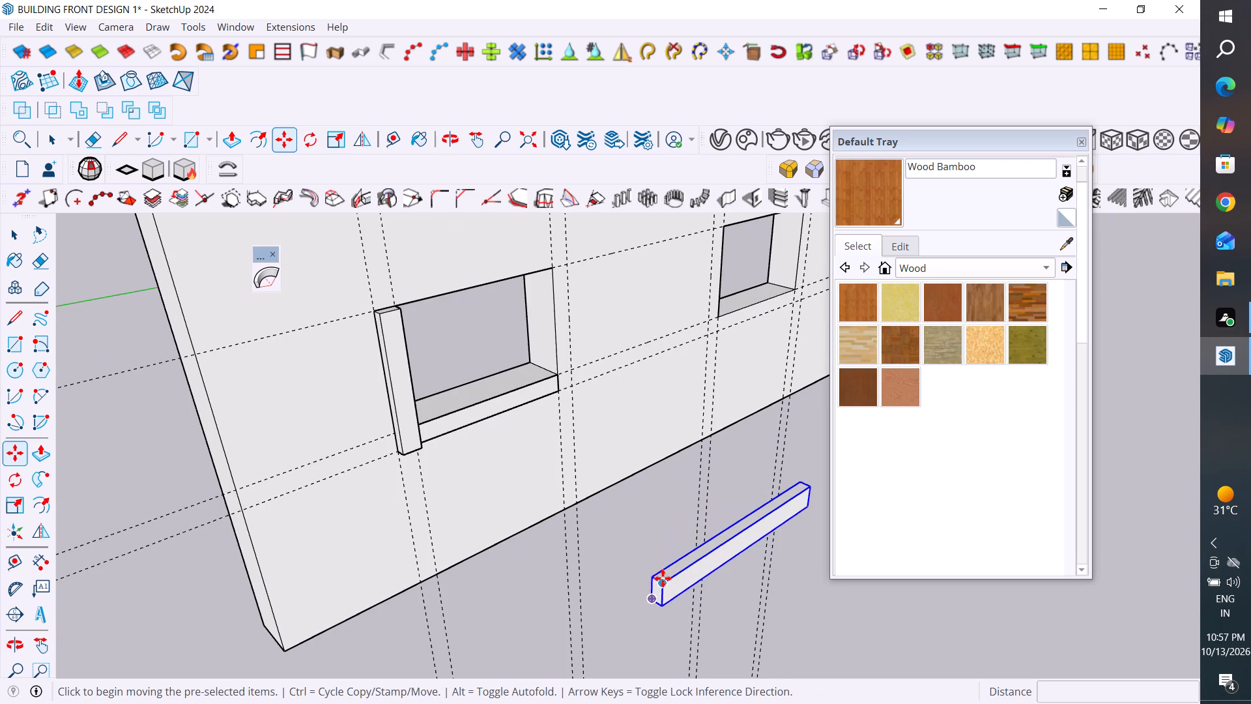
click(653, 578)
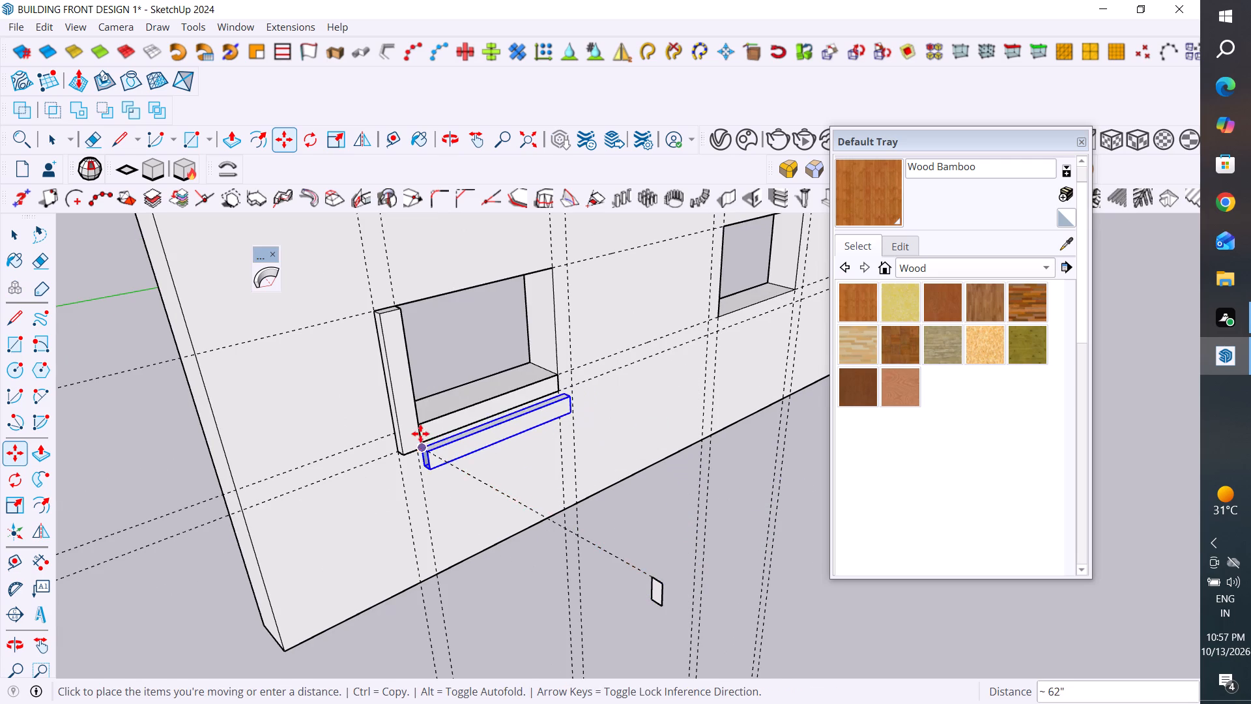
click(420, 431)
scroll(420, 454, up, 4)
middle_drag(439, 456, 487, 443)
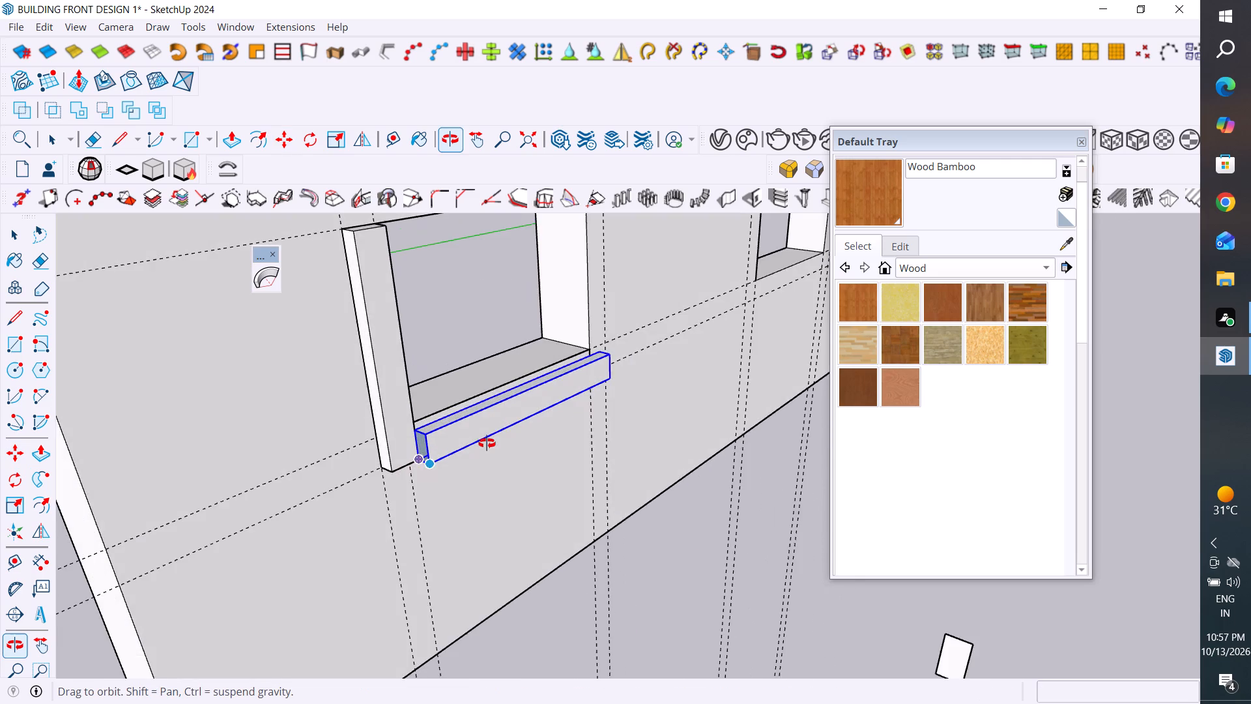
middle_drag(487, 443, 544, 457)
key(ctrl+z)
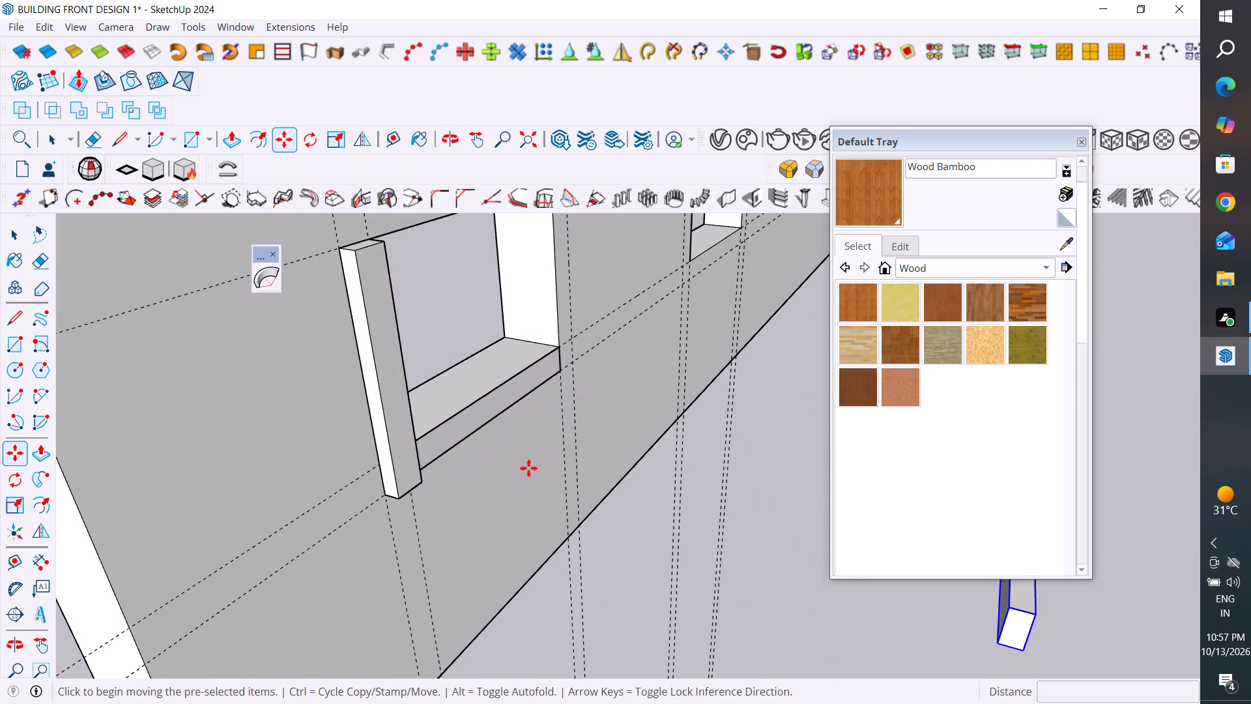
Make a group from the whole horizontal bar together with its loose end face.
click(20, 241)
click(18, 237)
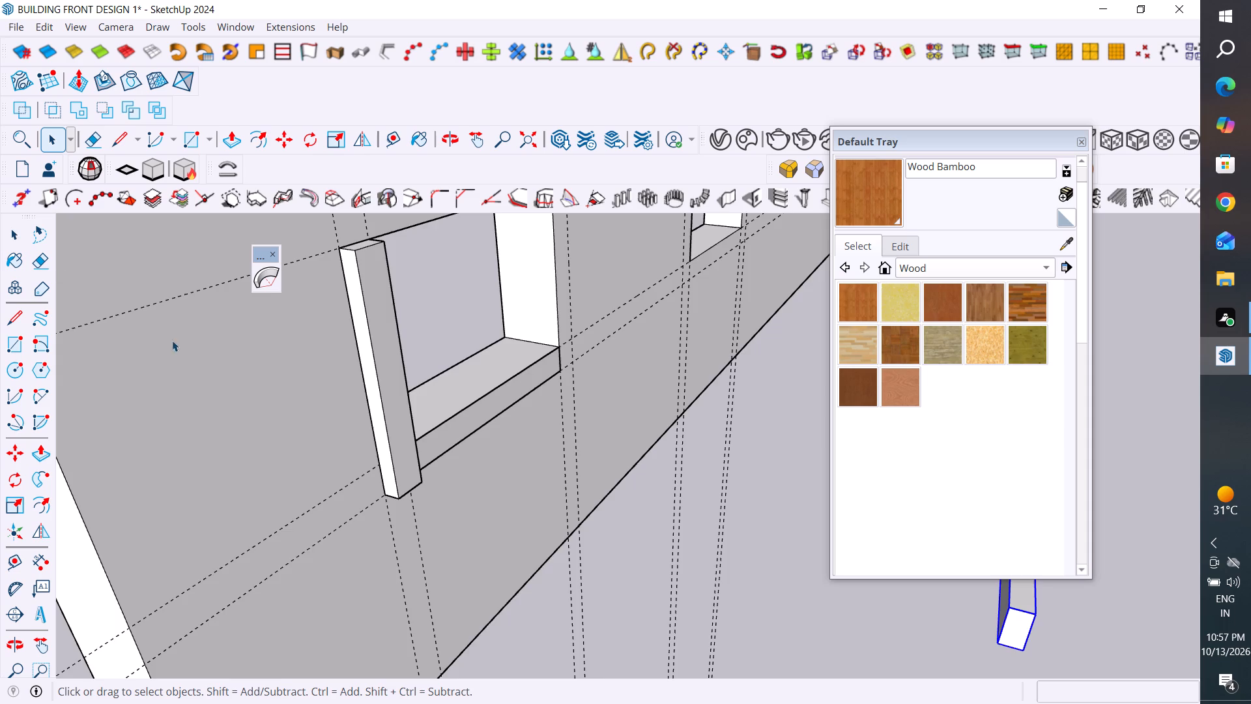
scroll(227, 392, down, 5)
middle_drag(295, 451, 405, 455)
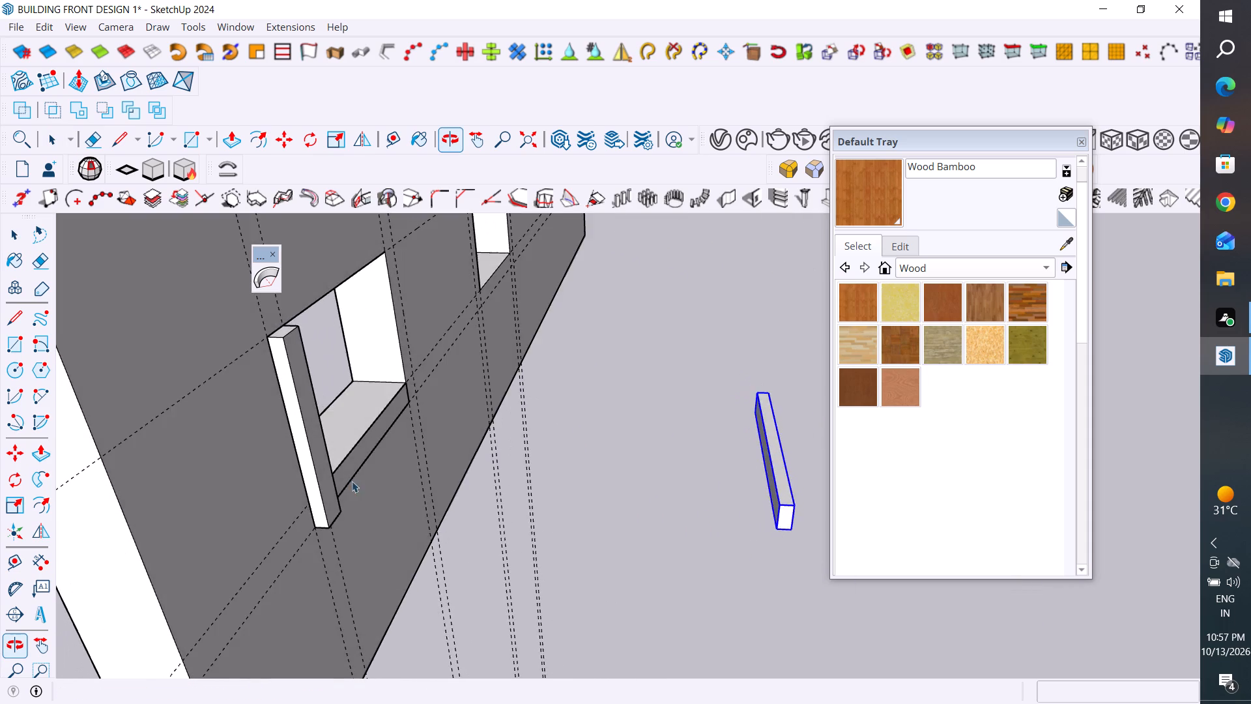
scroll(303, 497, down, 6)
scroll(539, 529, up, 4)
scroll(561, 531, down, 4)
drag(668, 400, 566, 547)
right_click(617, 515)
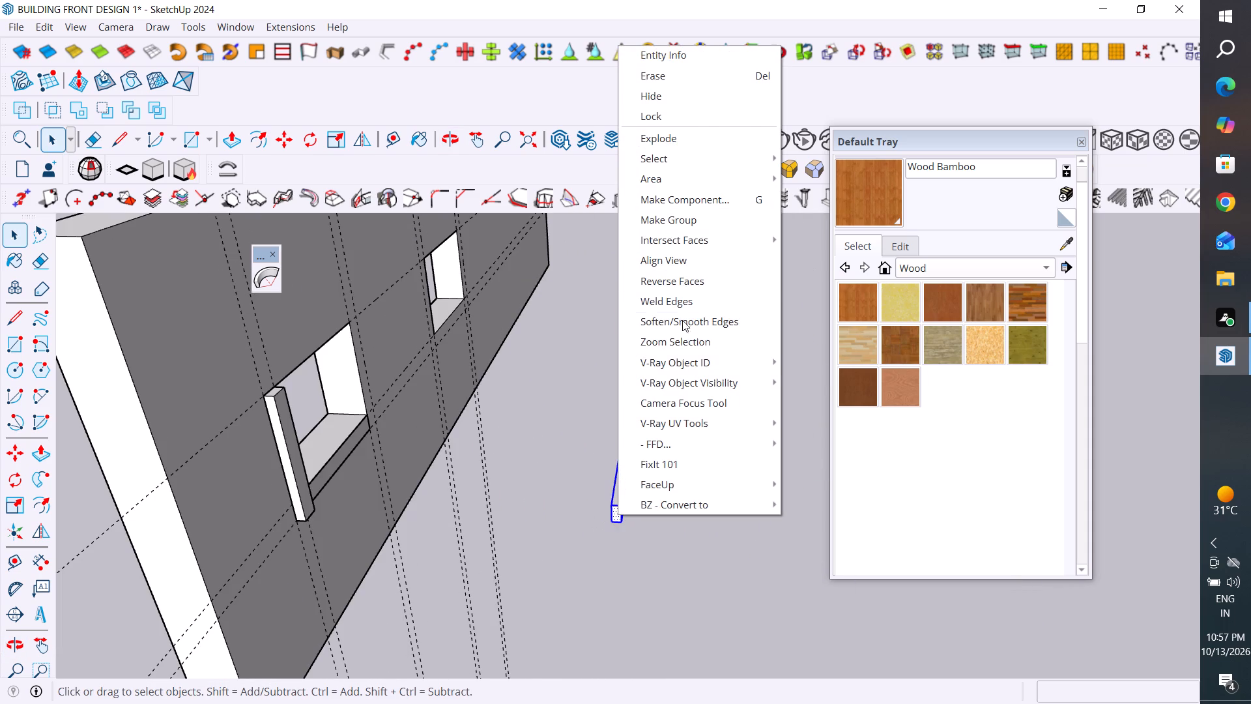
click(703, 228)
Move the regrouped horizontal bar by its lower end corner onto the upright bar's inner bottom corner, below the first opening.
middle_drag(666, 514, 599, 488)
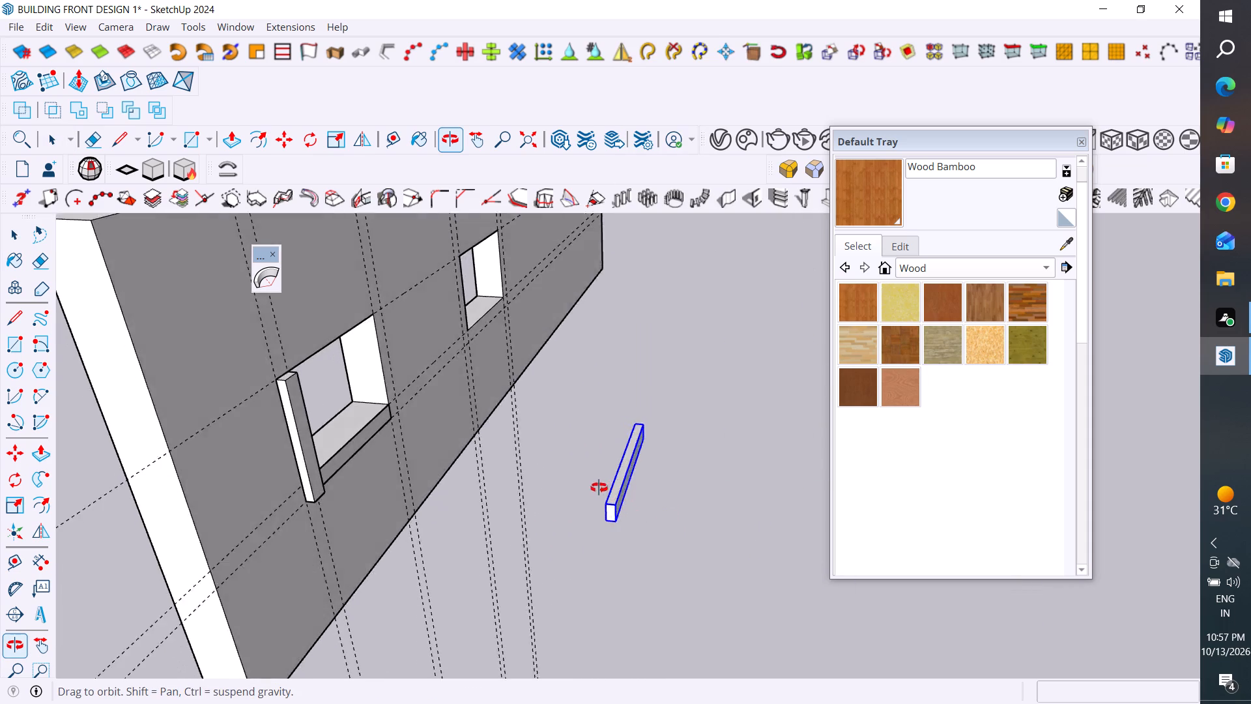
middle_drag(599, 488, 509, 484)
key(m)
scroll(545, 494, up, 2)
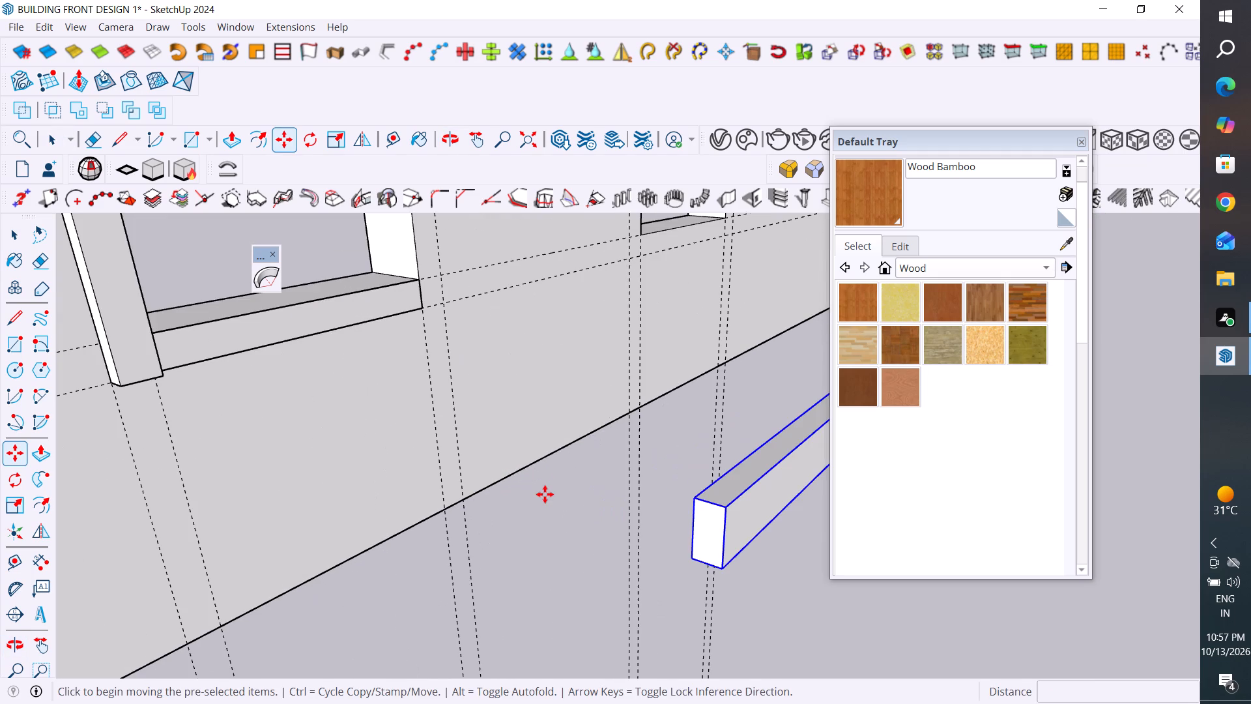
key(m)
click(721, 566)
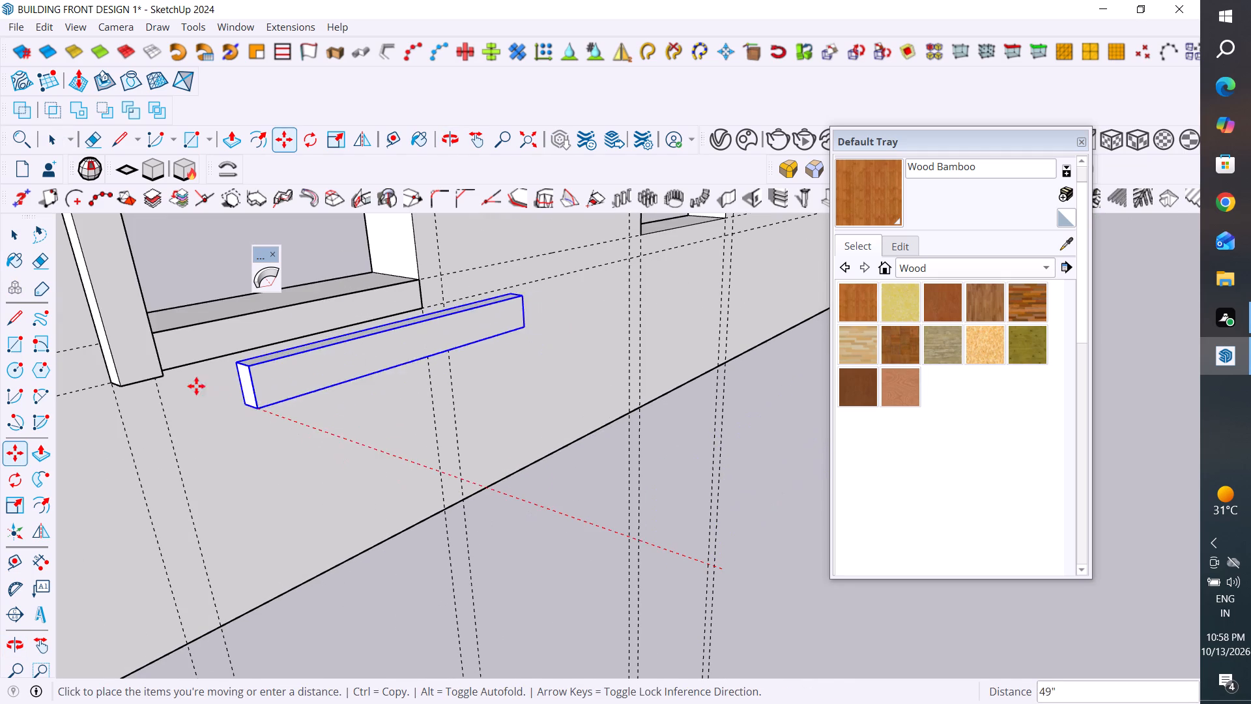
click(160, 370)
Copy the upright bar 40" along the first opening's top edge to its opposite side.
scroll(411, 493, down, 5)
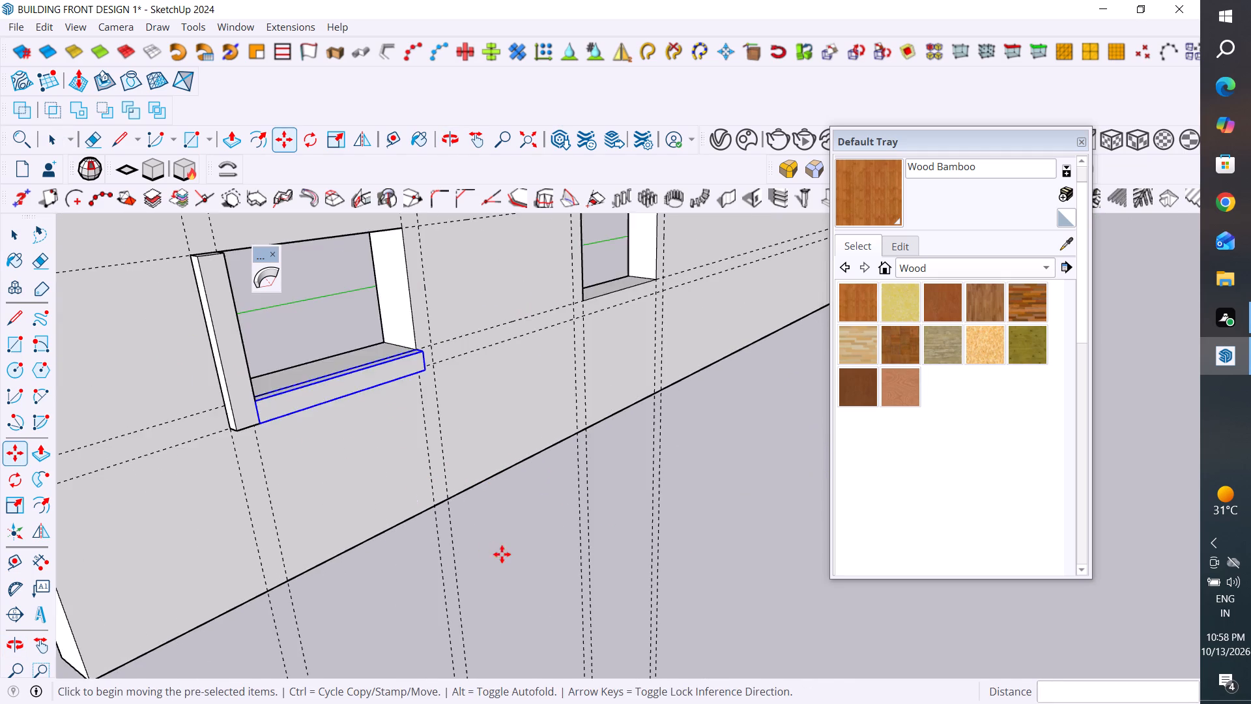
middle_drag(502, 555, 347, 536)
scroll(483, 540, down, 6)
middle_drag(511, 511, 432, 491)
scroll(498, 446, up, 3)
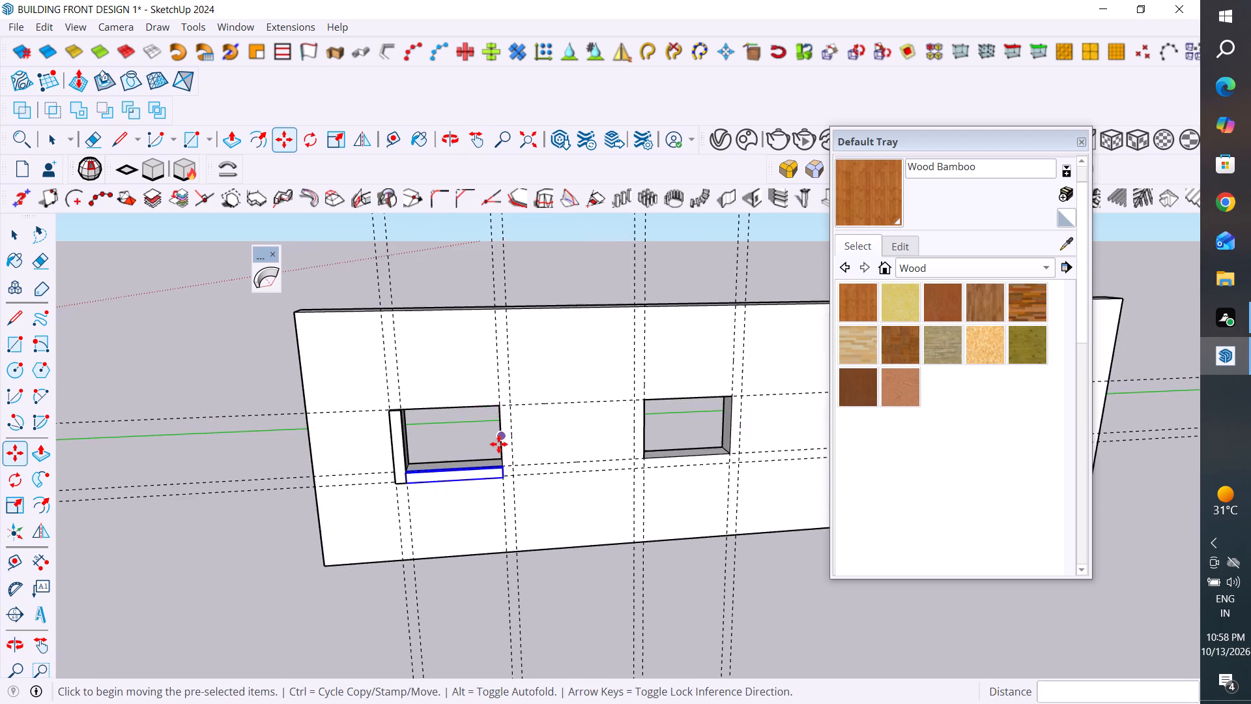
scroll(498, 444, up, 5)
click(12, 235)
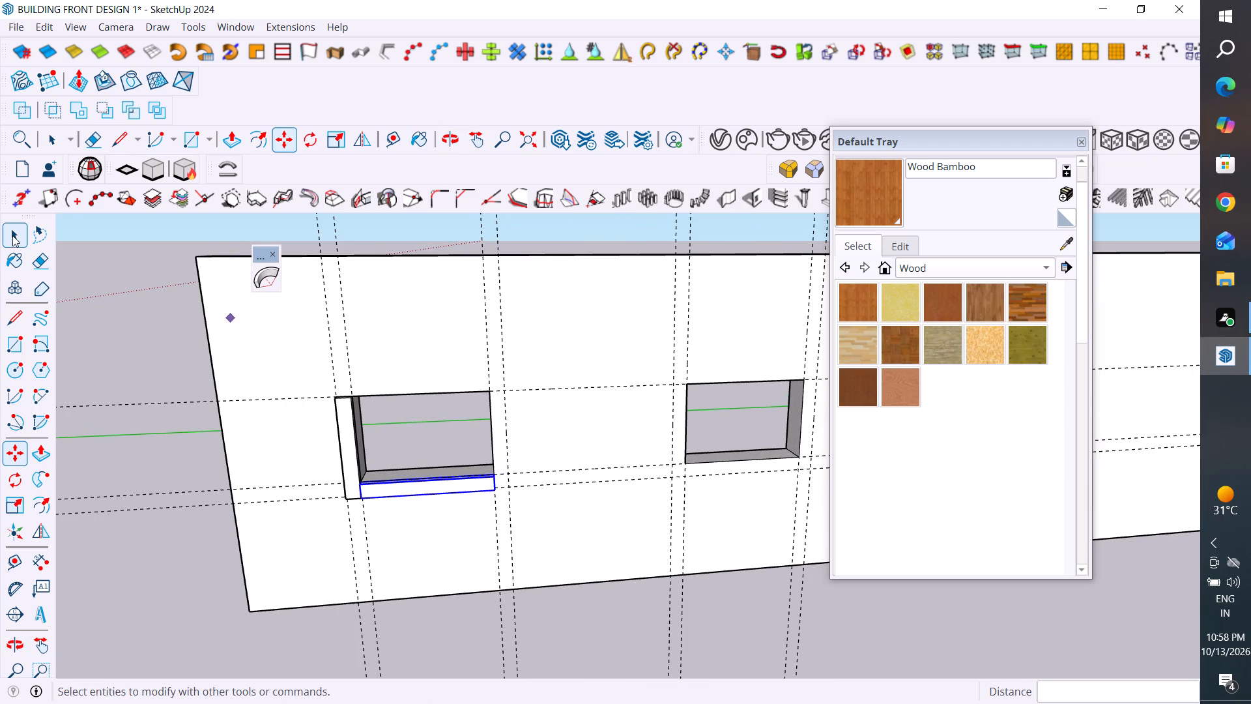
click(122, 319)
scroll(310, 497, up, 1)
click(347, 477)
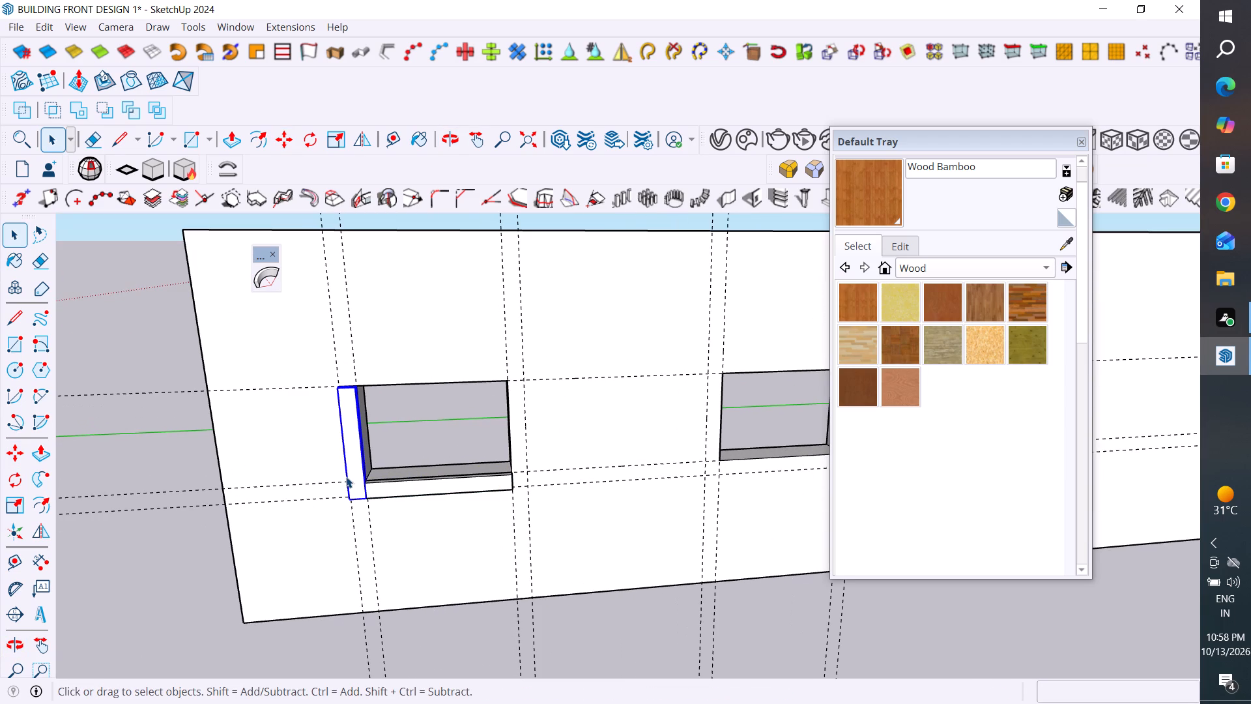
key(m)
scroll(343, 375, up, 3)
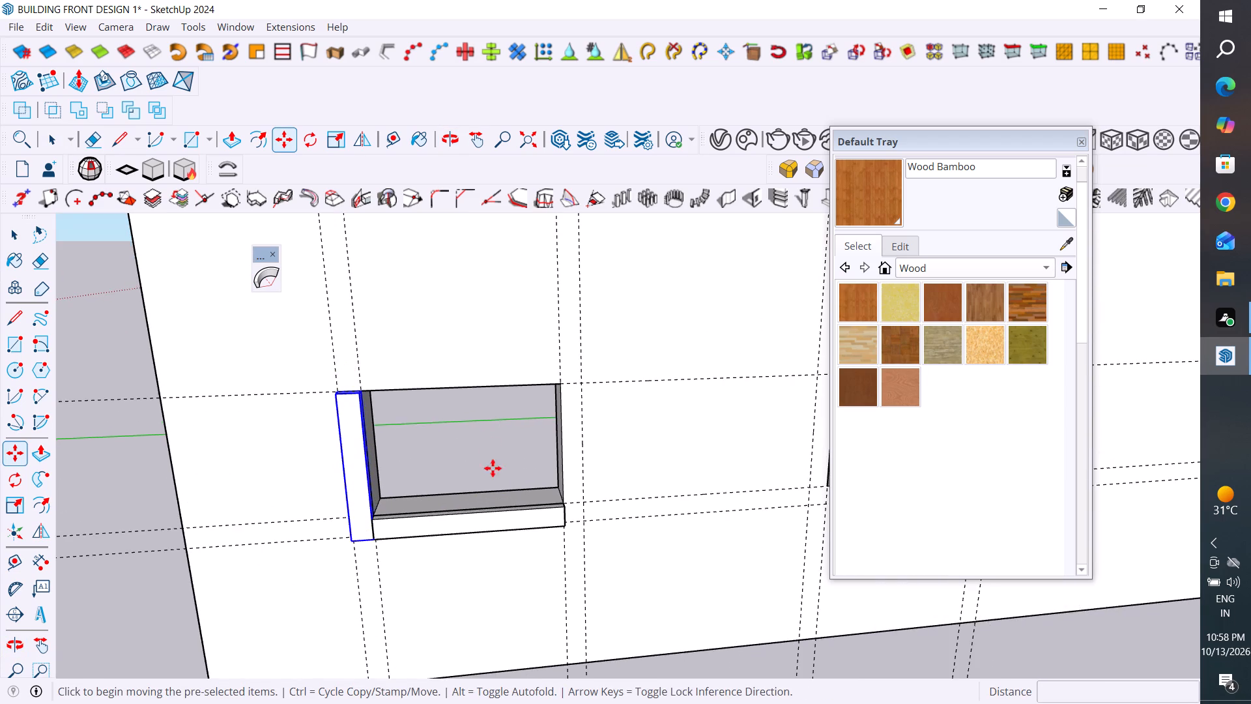
middle_drag(493, 468, 508, 611)
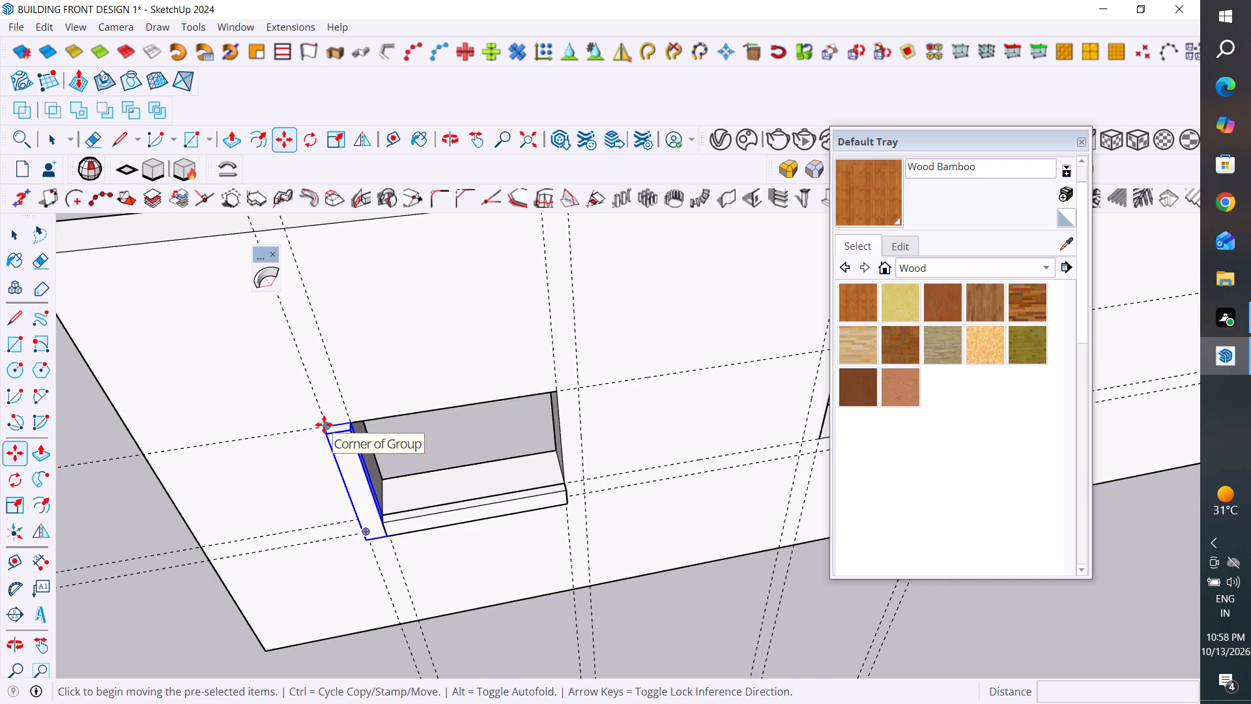
click(324, 424)
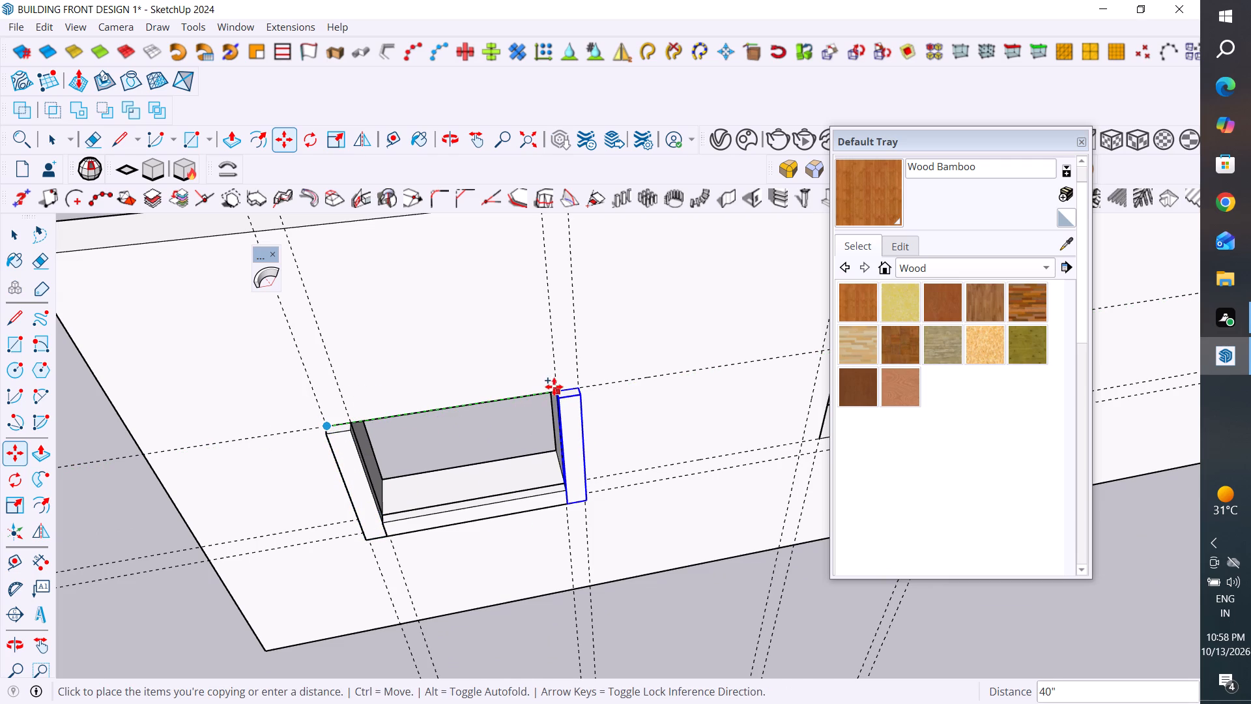
click(554, 387)
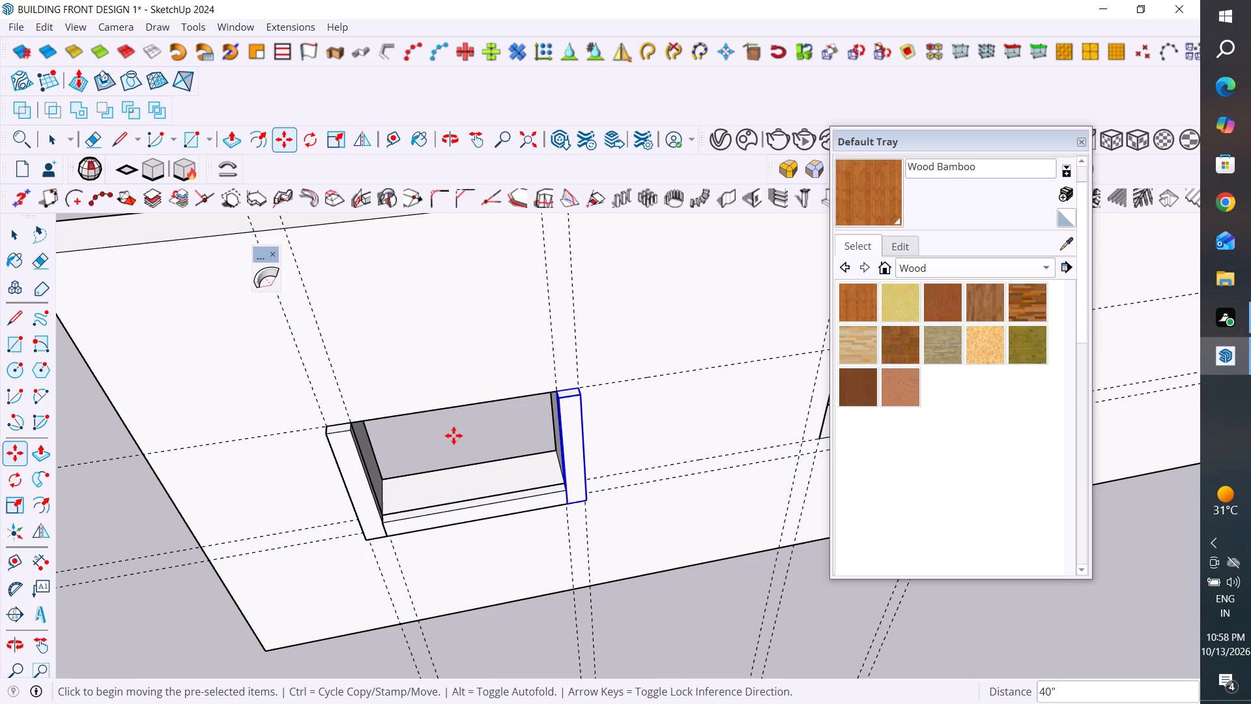
Copy the two upright bars and the lower horizontal bar together by their top outer corner onto the second opening's outer guide intersection.
click(10, 226)
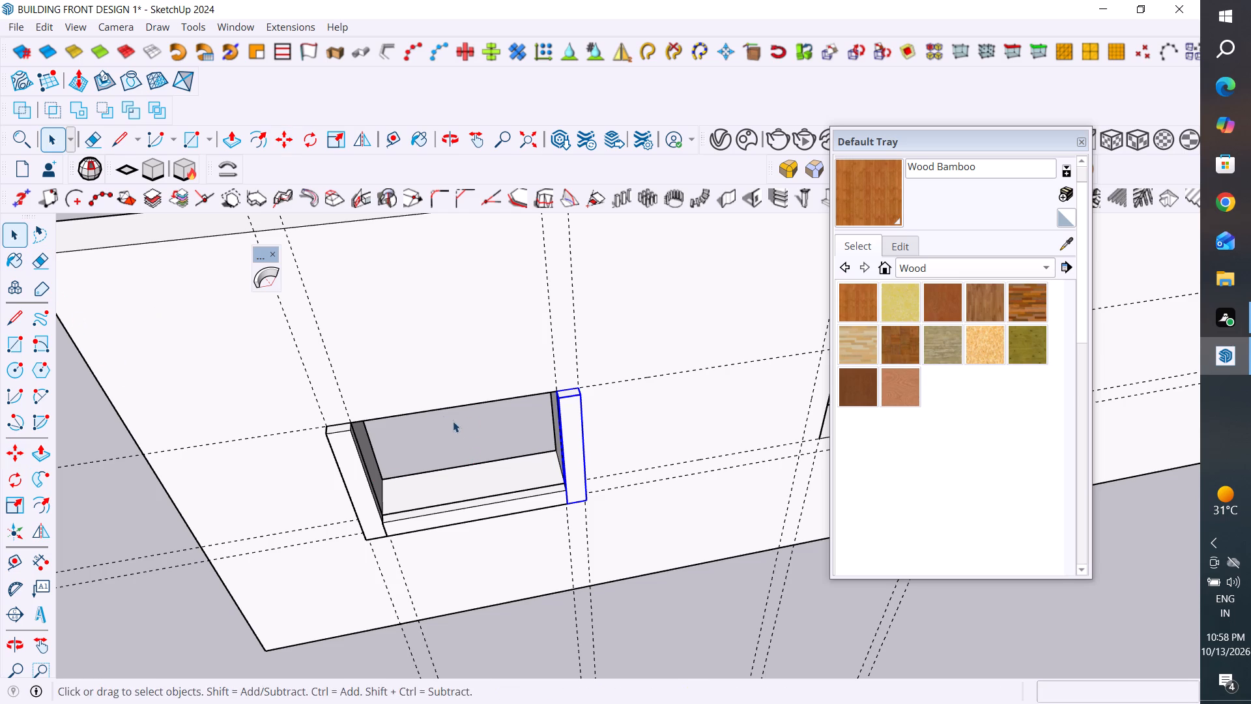
click(467, 430)
middle_drag(465, 534, 683, 347)
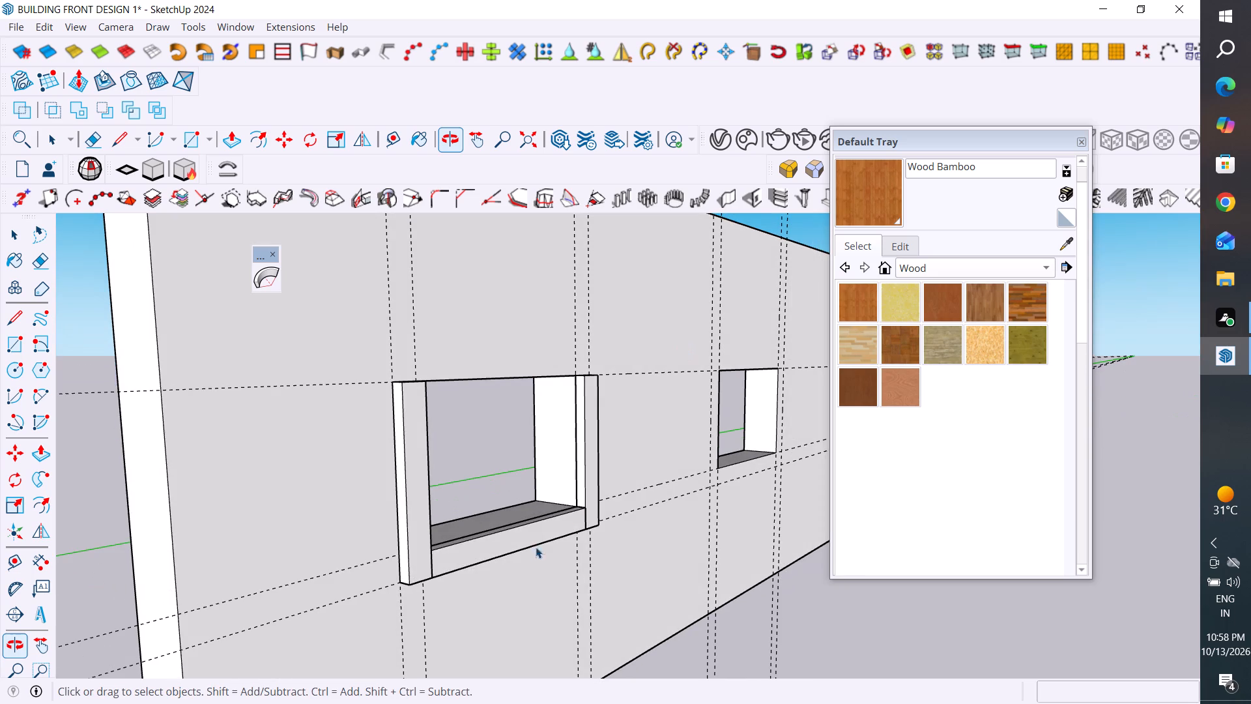
click(416, 537)
ctrl+click(490, 551)
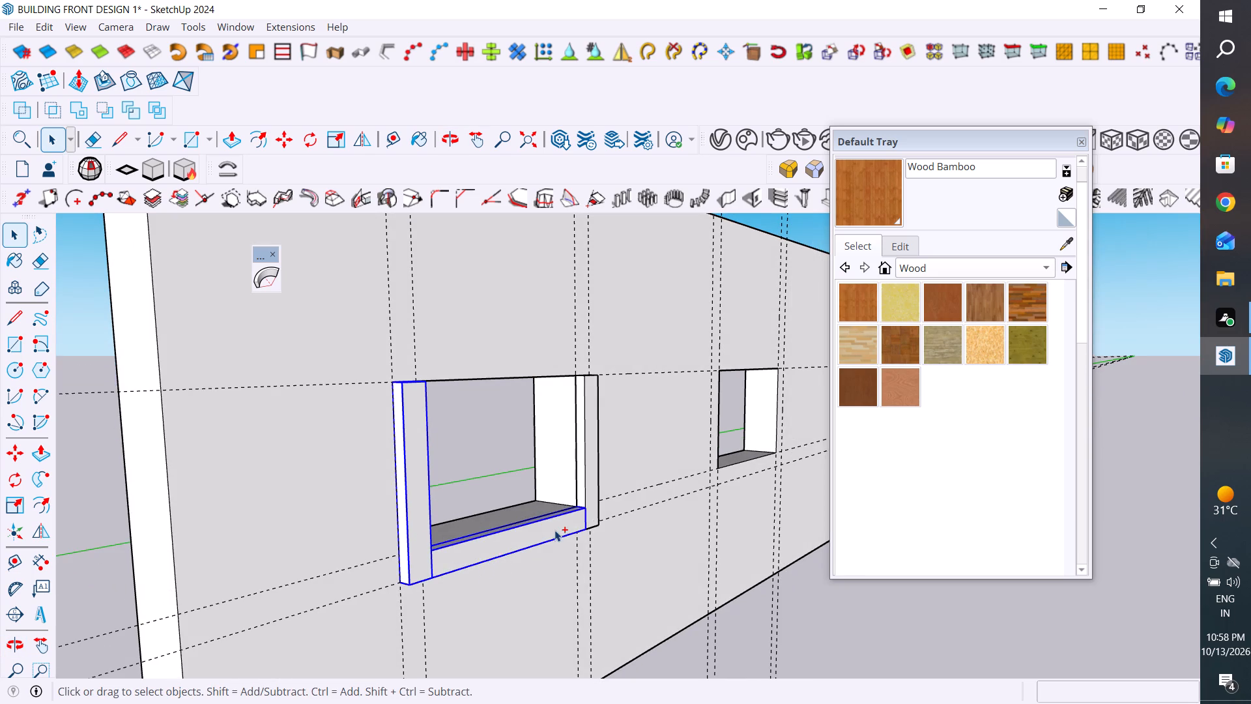
ctrl+click(584, 488)
key(m)
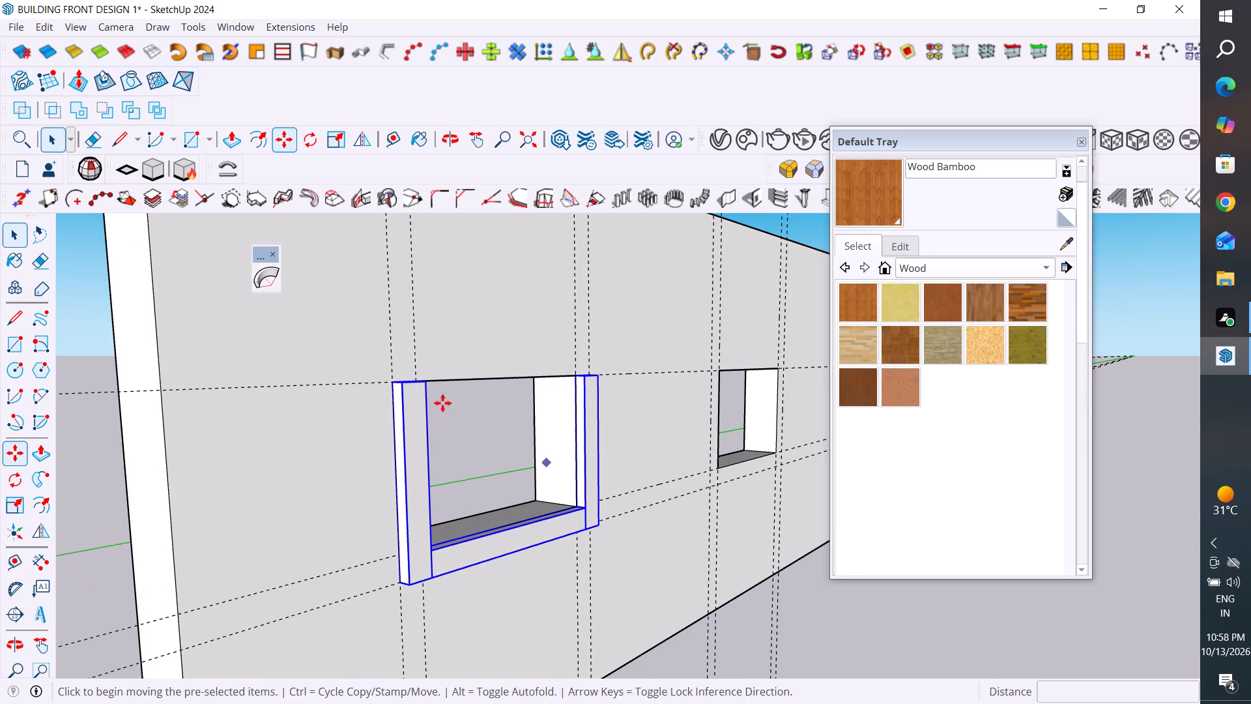
click(388, 385)
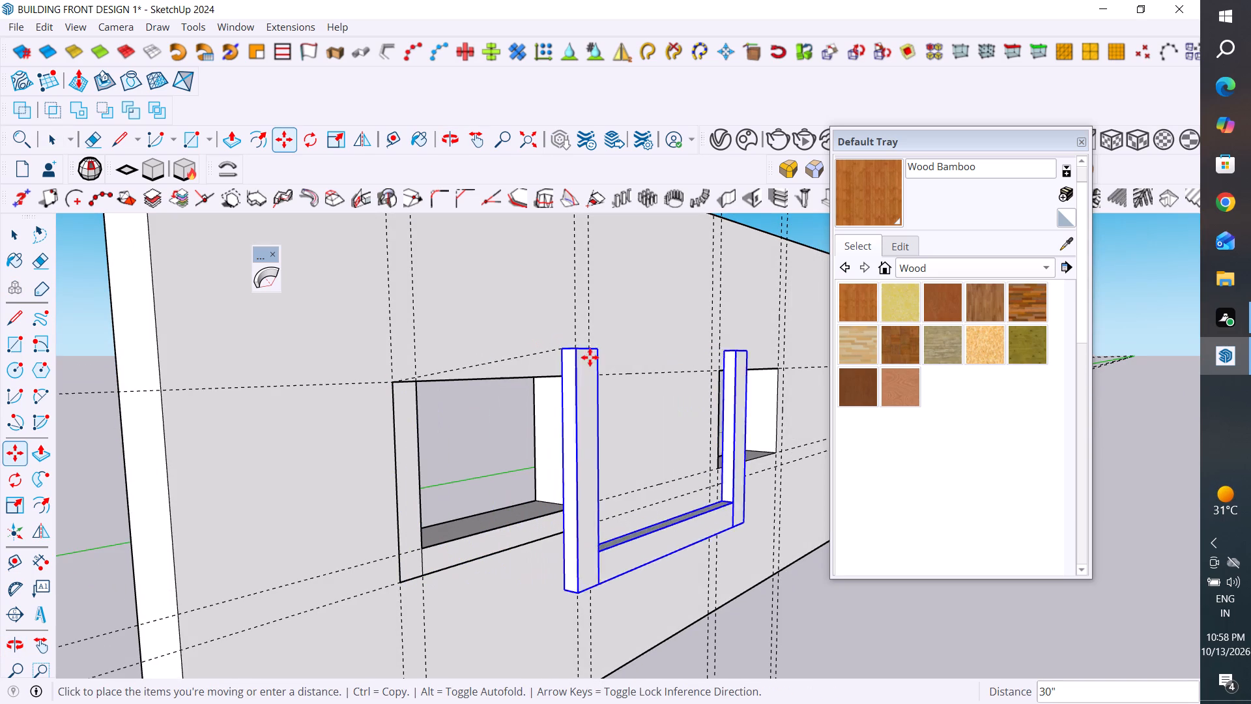
click(710, 374)
click(27, 228)
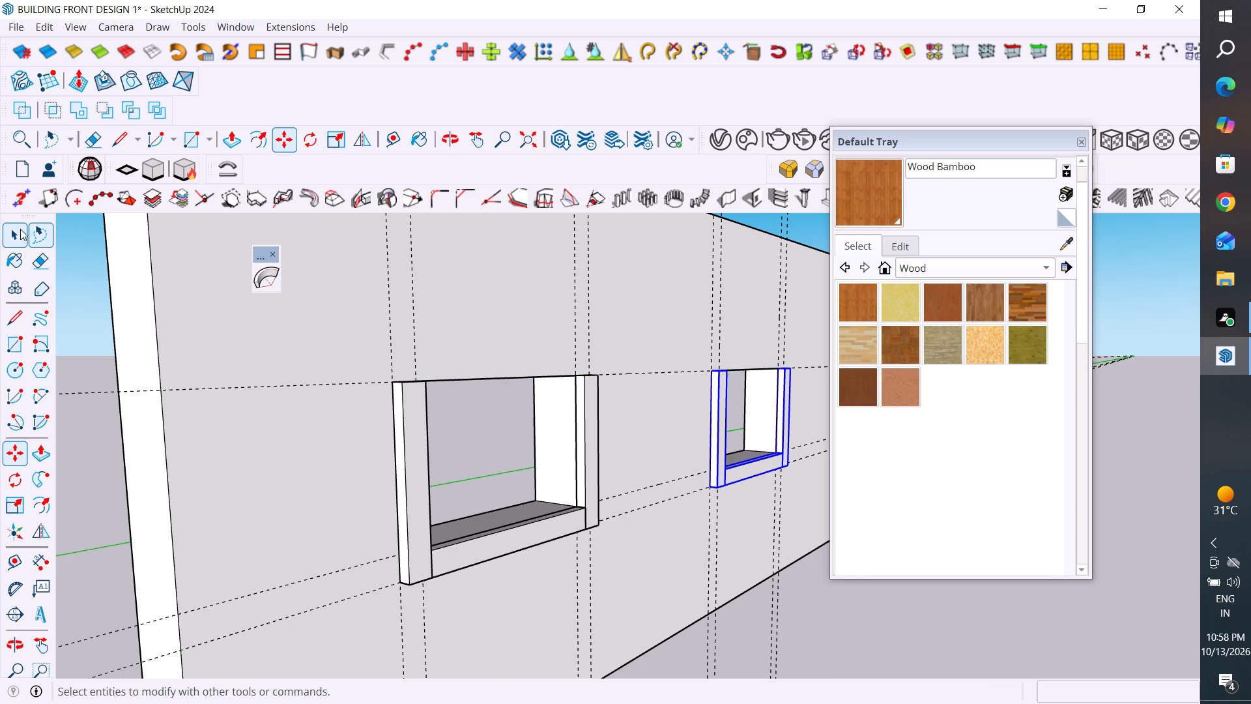
click(12, 231)
click(77, 301)
Copy the first opening's lower horizontal bar by its outer lower corner up to the upright bar's top inner corner.
scroll(216, 464, down, 6)
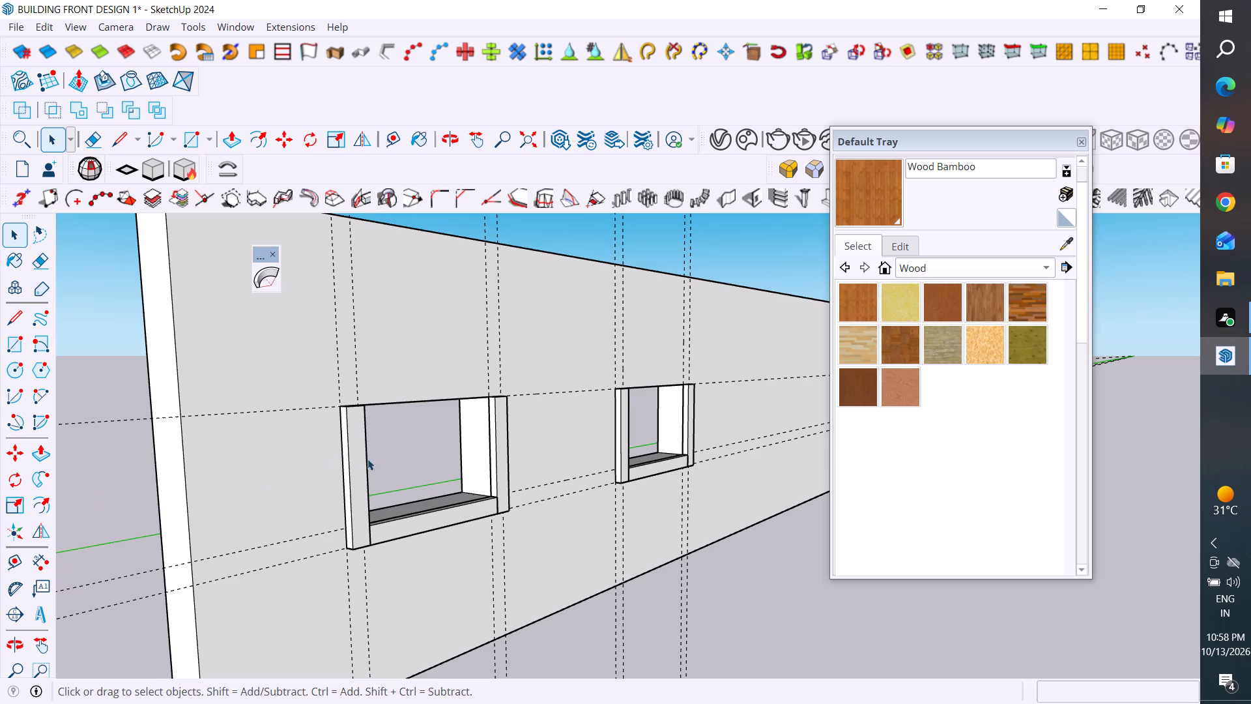
middle_drag(367, 459, 212, 518)
scroll(474, 381, up, 3)
middle_drag(487, 385, 482, 557)
scroll(549, 419, up, 2)
middle_drag(545, 415, 477, 201)
scroll(470, 325, down, 4)
middle_drag(487, 348, 505, 368)
click(487, 403)
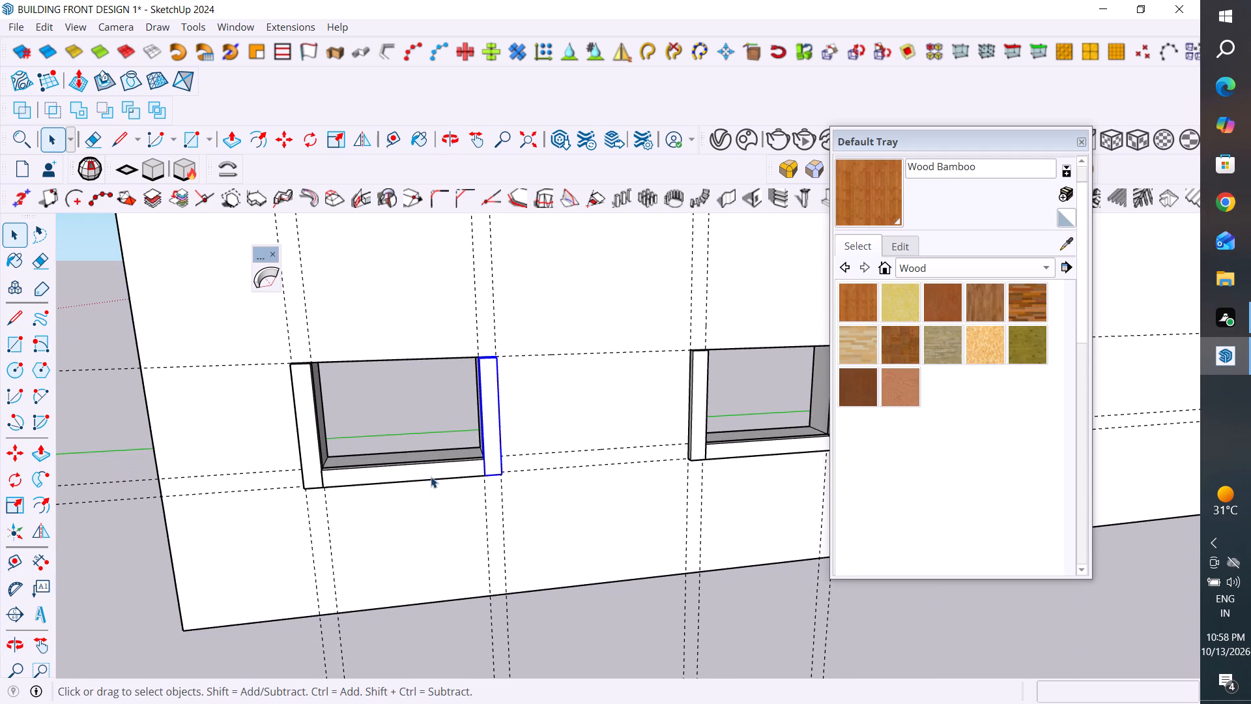
click(431, 475)
key(m)
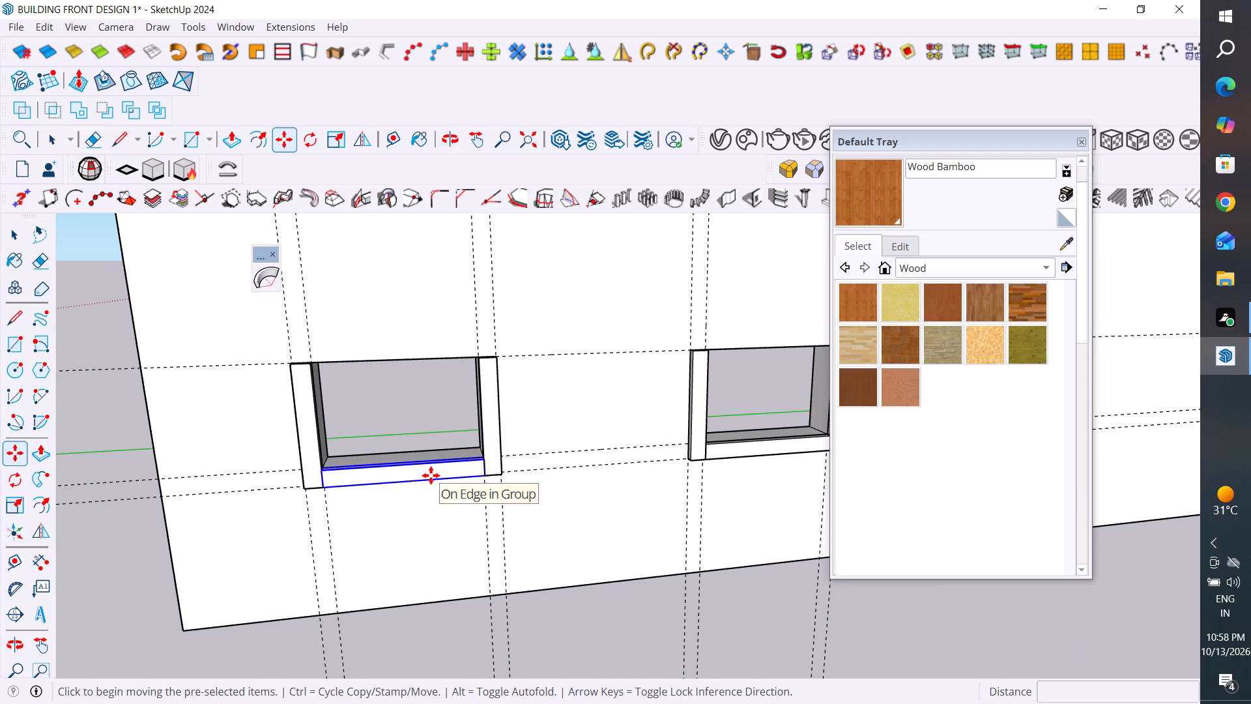
click(486, 477)
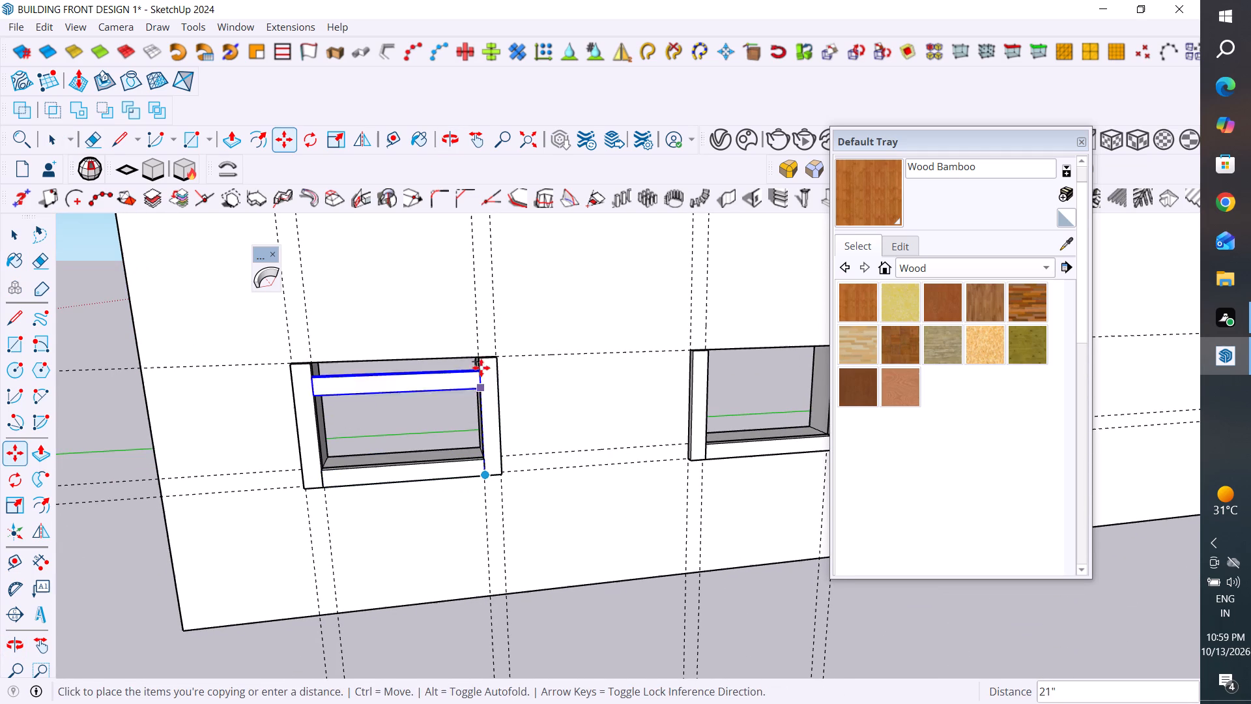
click(481, 358)
middle_drag(508, 342, 657, 470)
click(14, 240)
click(102, 269)
Extend the copied top bar's end face 4" over the adjacent upright bar with Push/Pull and leave the group.
middle_drag(336, 516, 347, 512)
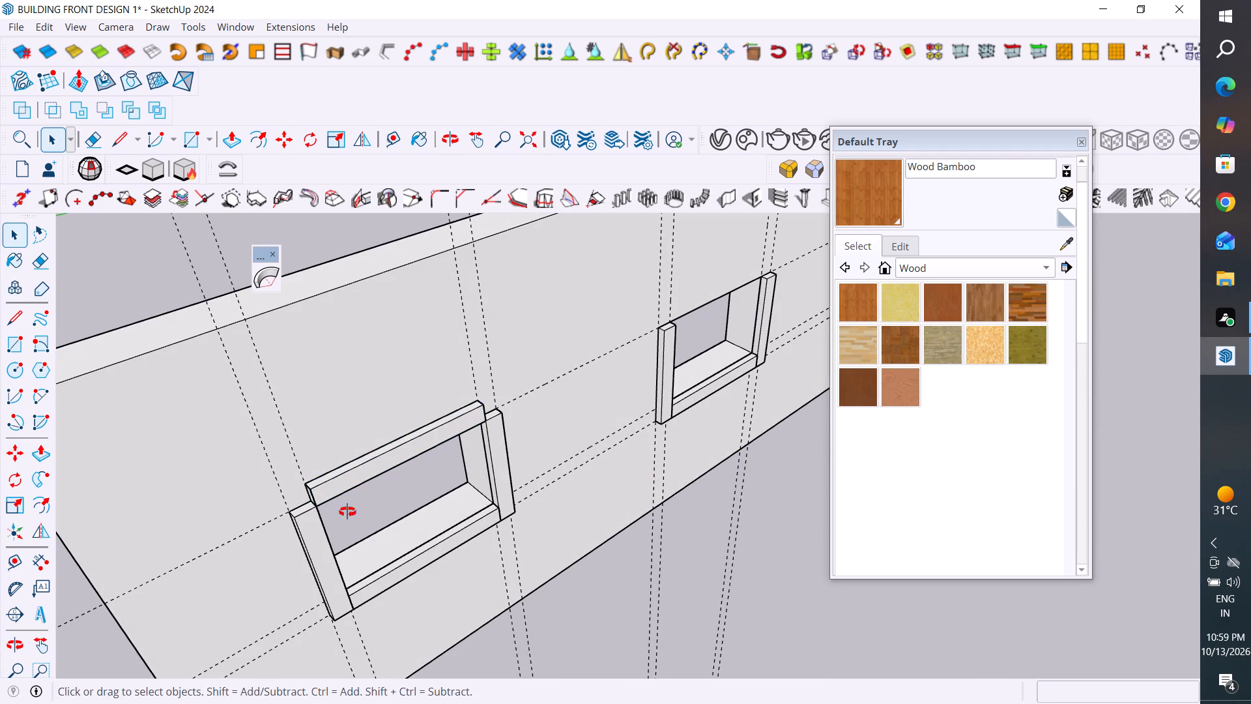
middle_drag(347, 512, 502, 383)
scroll(420, 407, up, 10)
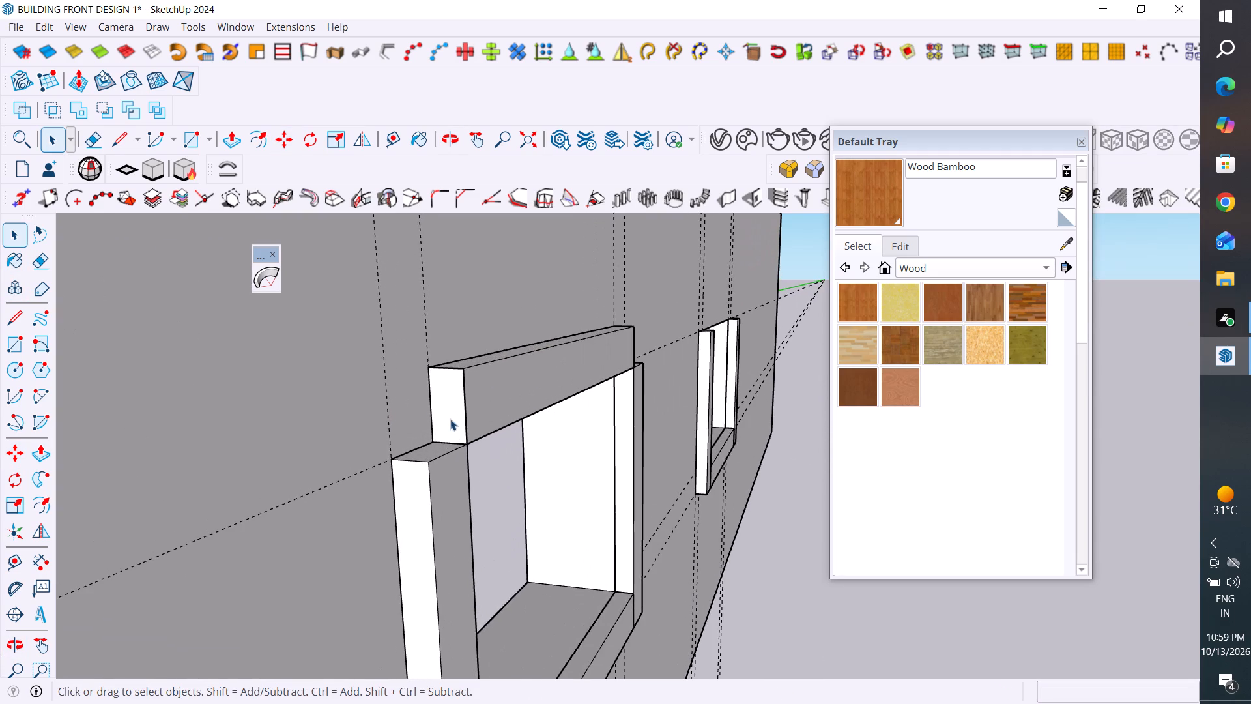
double_click(458, 413)
triple_click(454, 411)
click(454, 411)
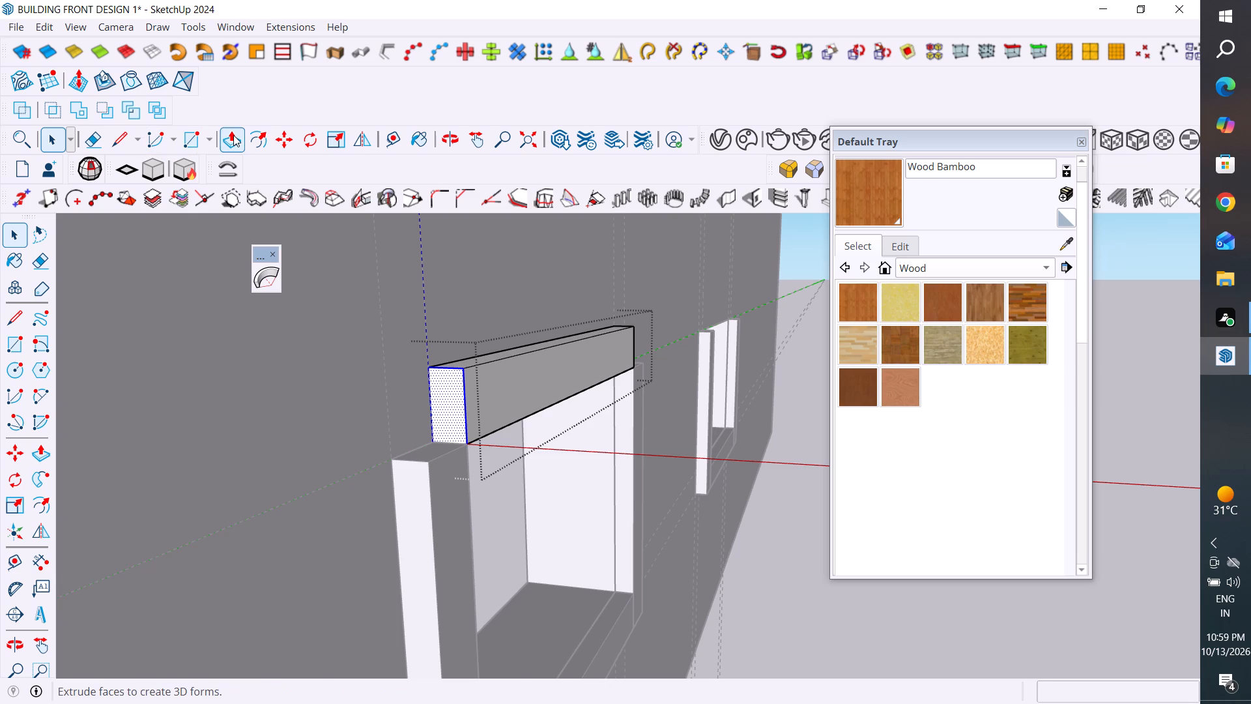
click(233, 135)
click(450, 421)
click(427, 459)
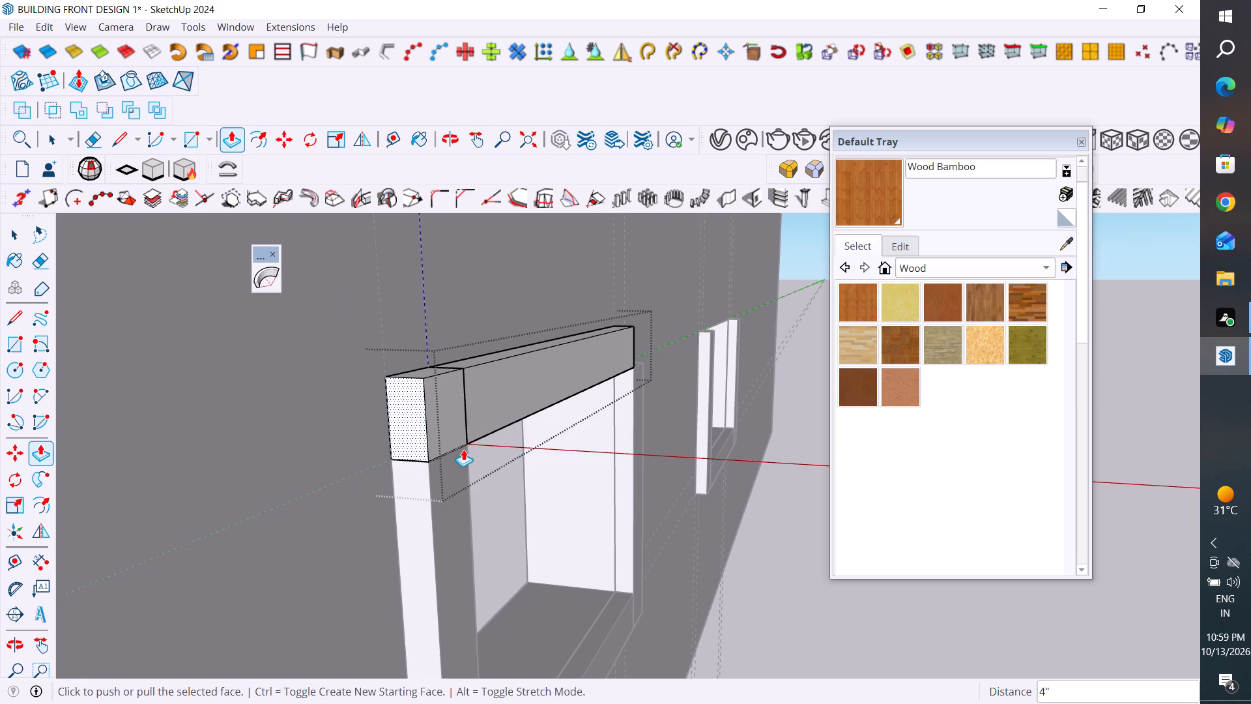
middle_drag(623, 452, 448, 496)
middle_drag(499, 493, 255, 521)
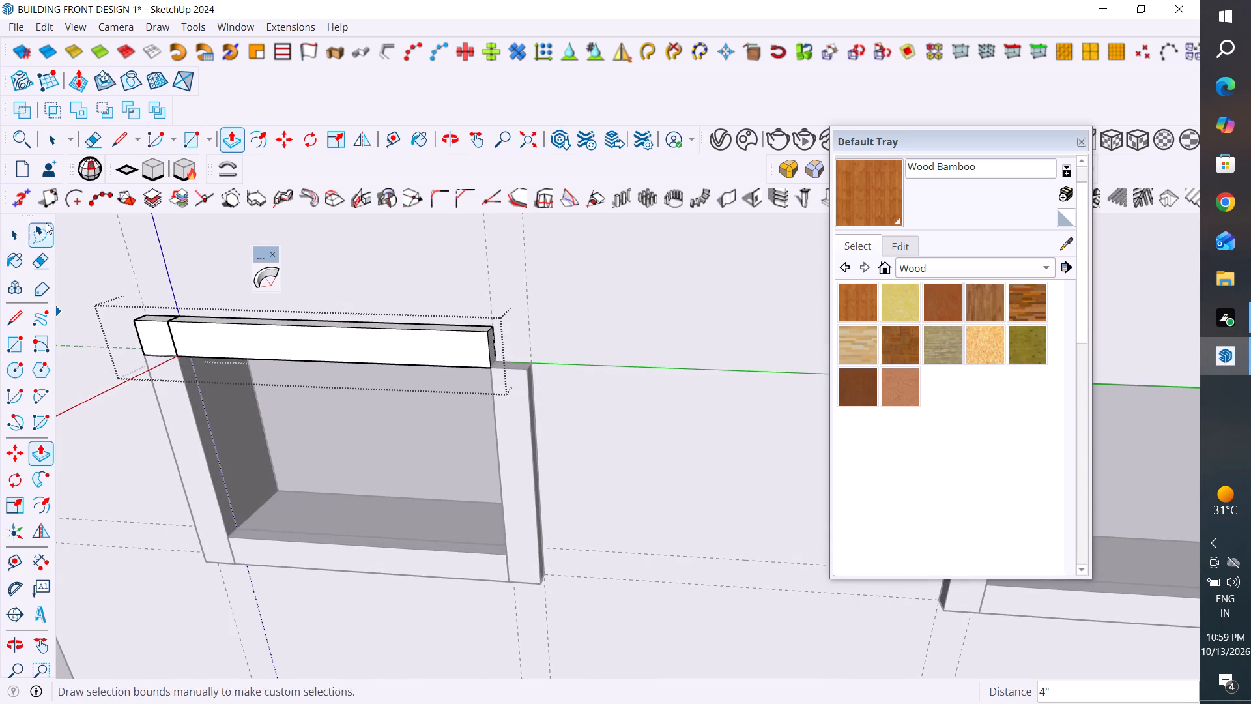
click(16, 236)
click(163, 278)
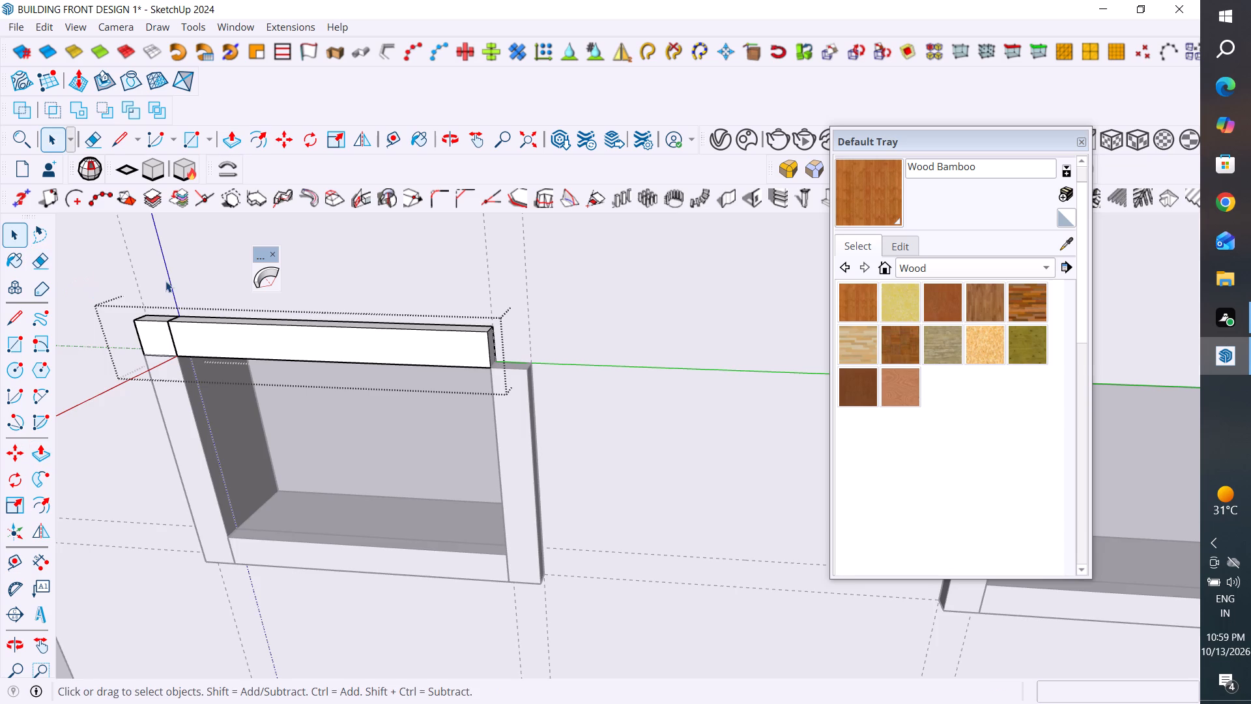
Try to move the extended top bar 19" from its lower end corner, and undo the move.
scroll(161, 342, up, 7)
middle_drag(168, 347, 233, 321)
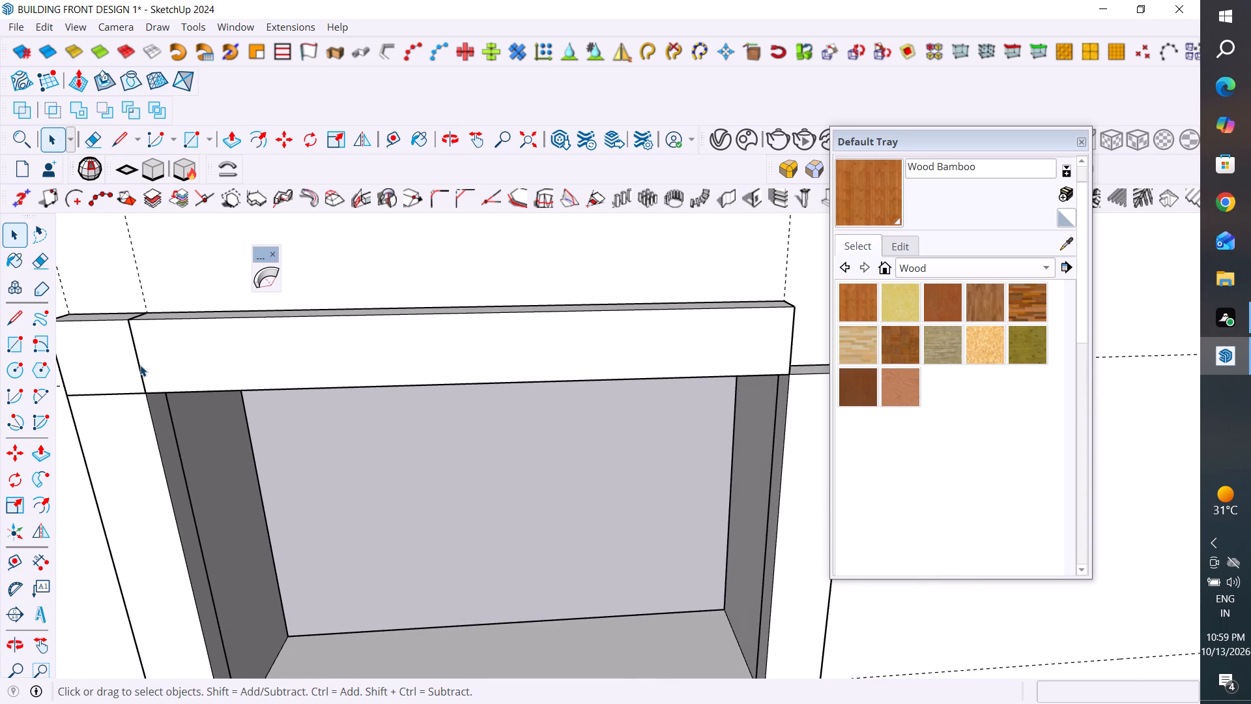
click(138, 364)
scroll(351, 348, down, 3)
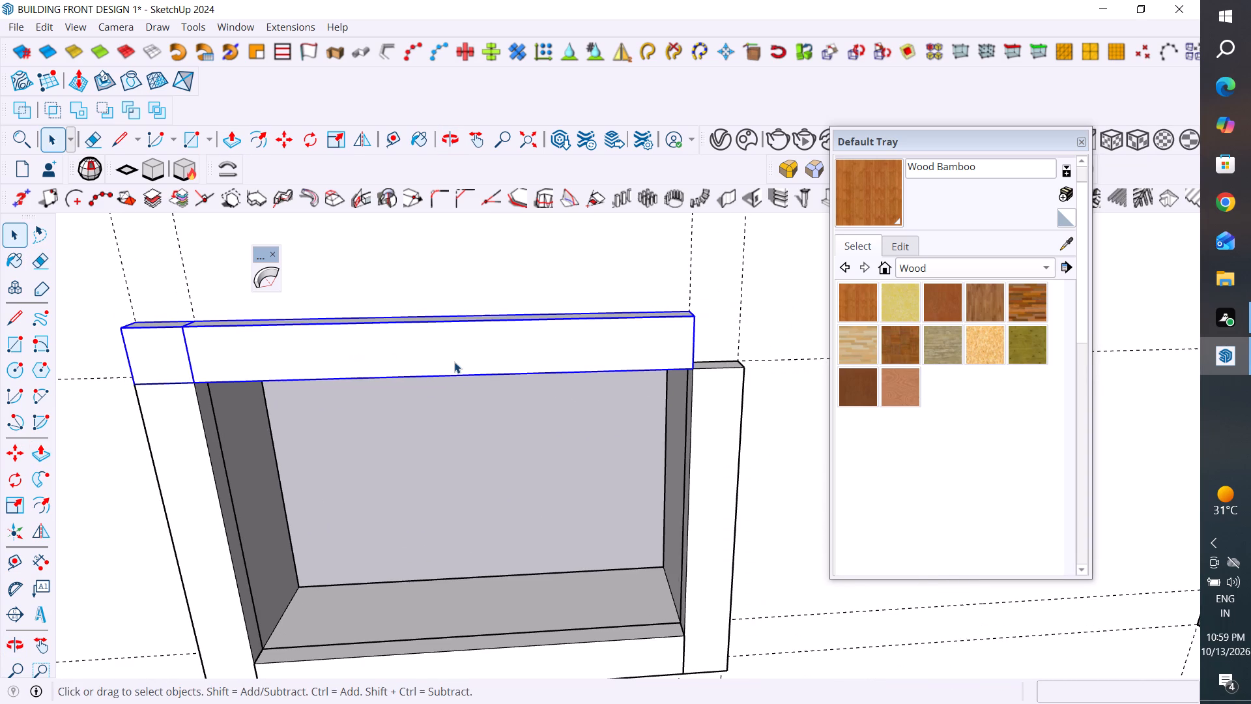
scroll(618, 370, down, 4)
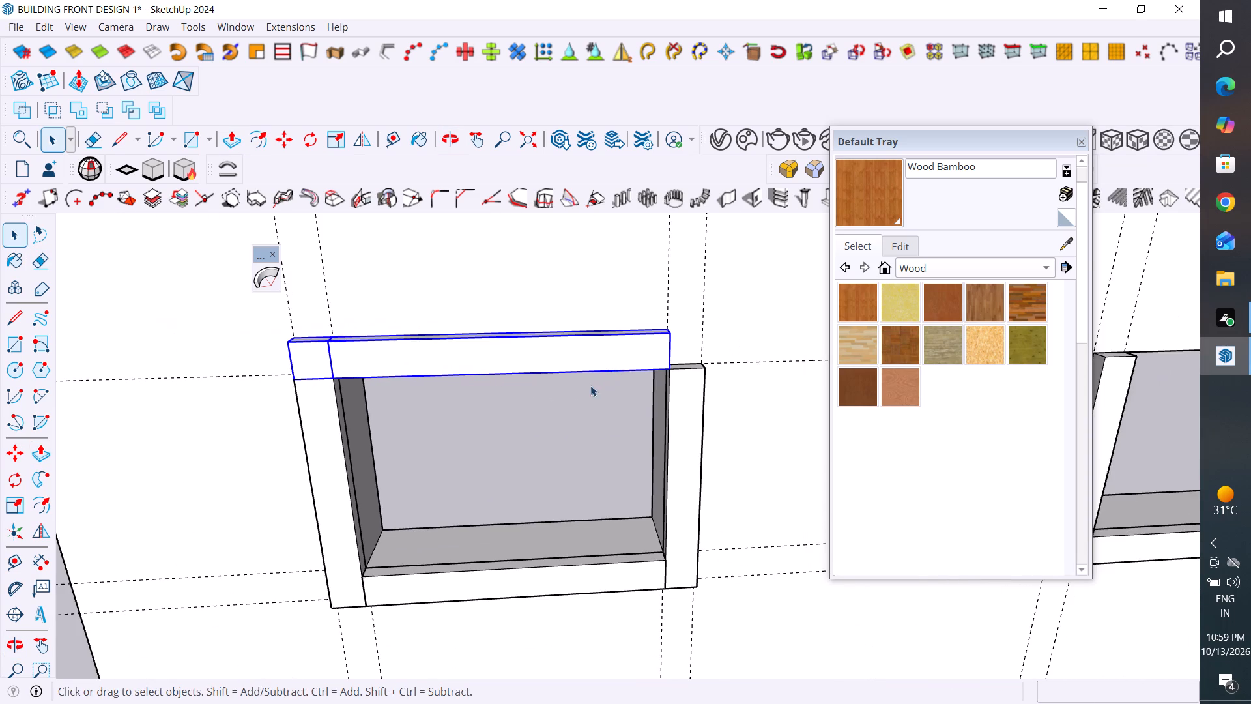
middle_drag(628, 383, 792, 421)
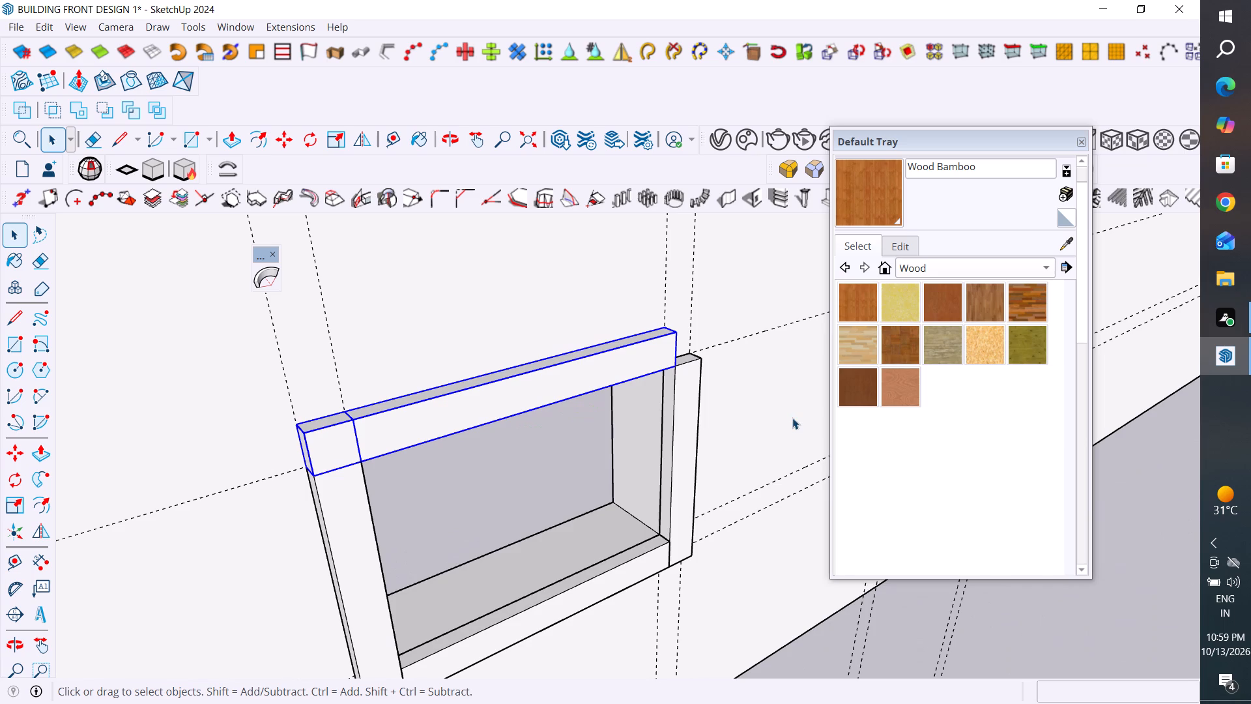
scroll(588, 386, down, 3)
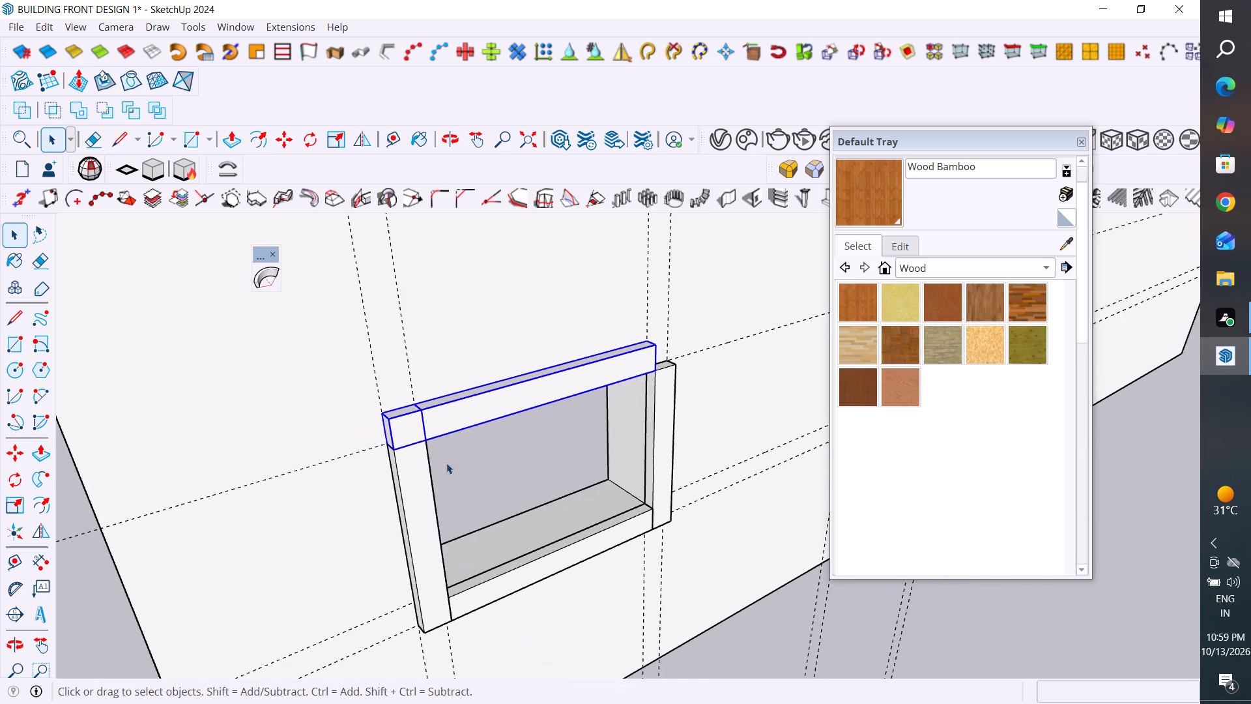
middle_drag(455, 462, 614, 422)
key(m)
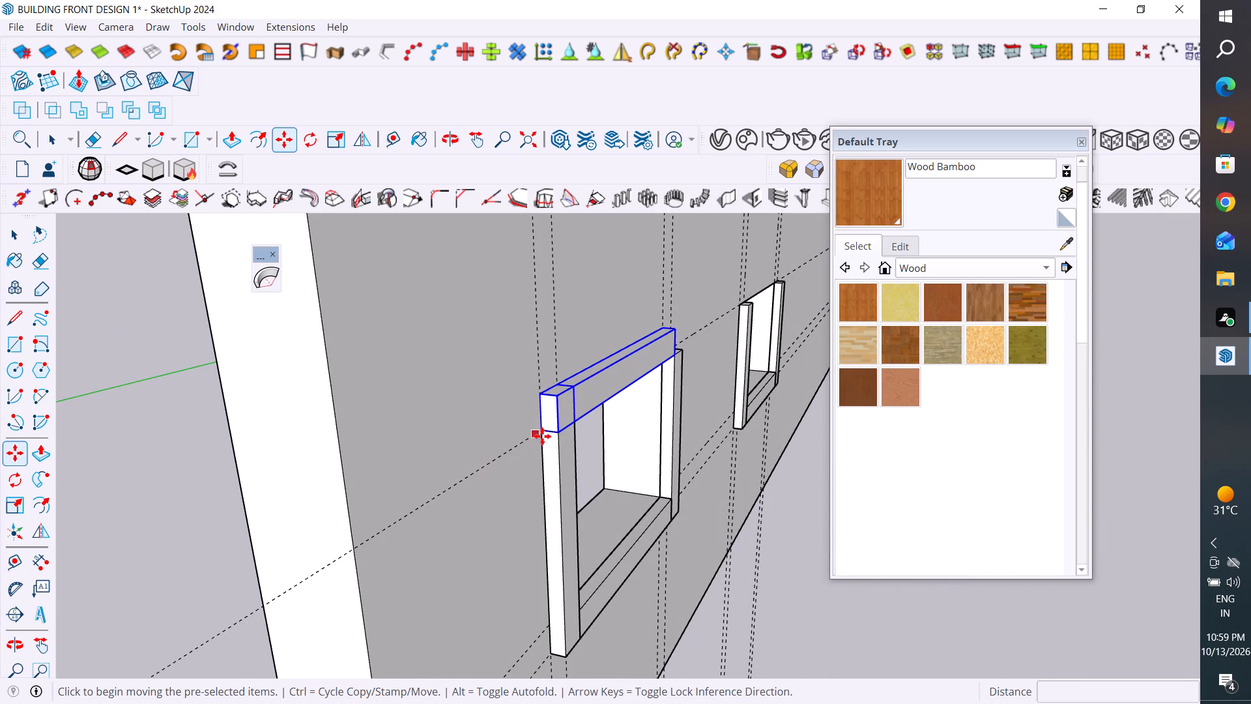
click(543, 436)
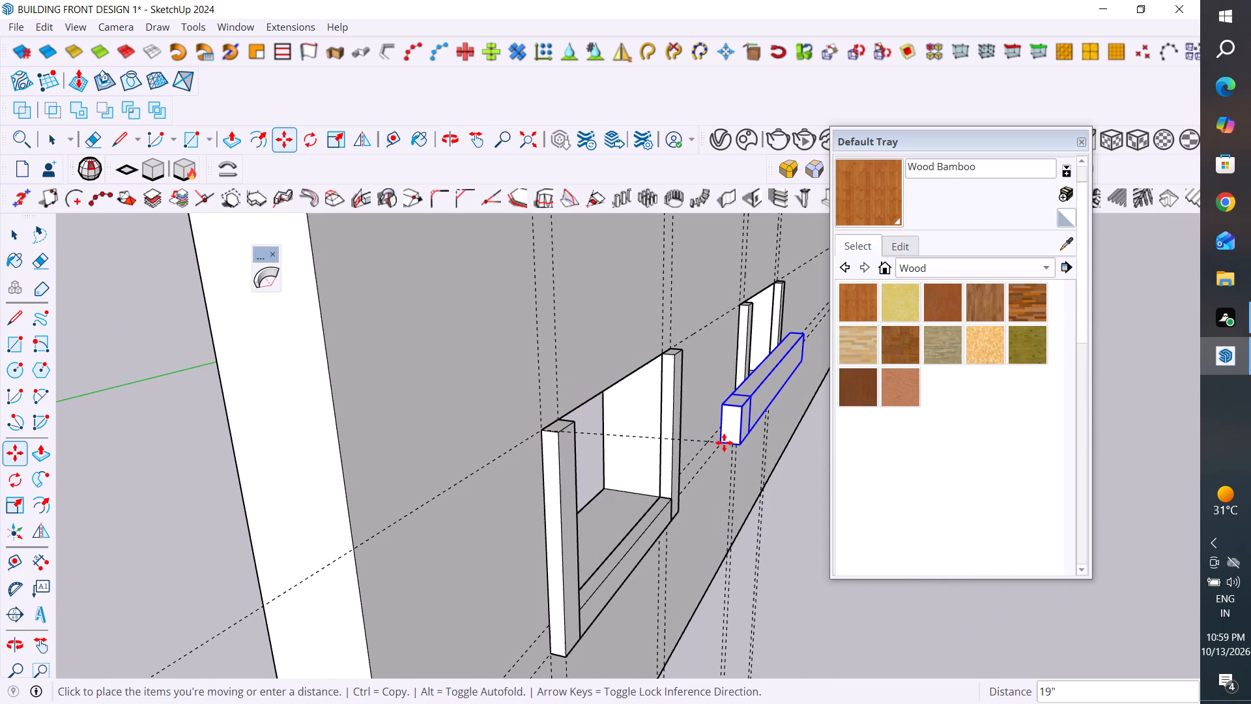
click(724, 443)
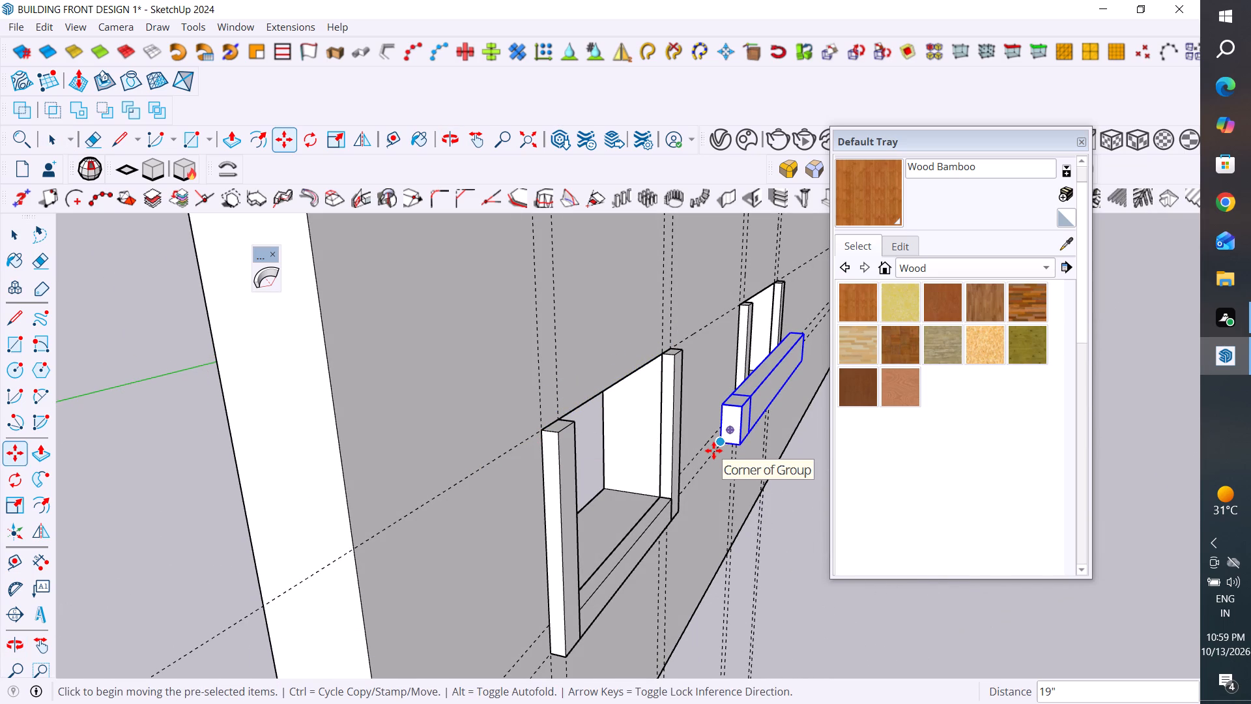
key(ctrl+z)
Move the extended top bar by its lower end corner about 28" along the red axis, clear of the wall.
scroll(527, 389, down, 3)
middle_drag(527, 389, 549, 405)
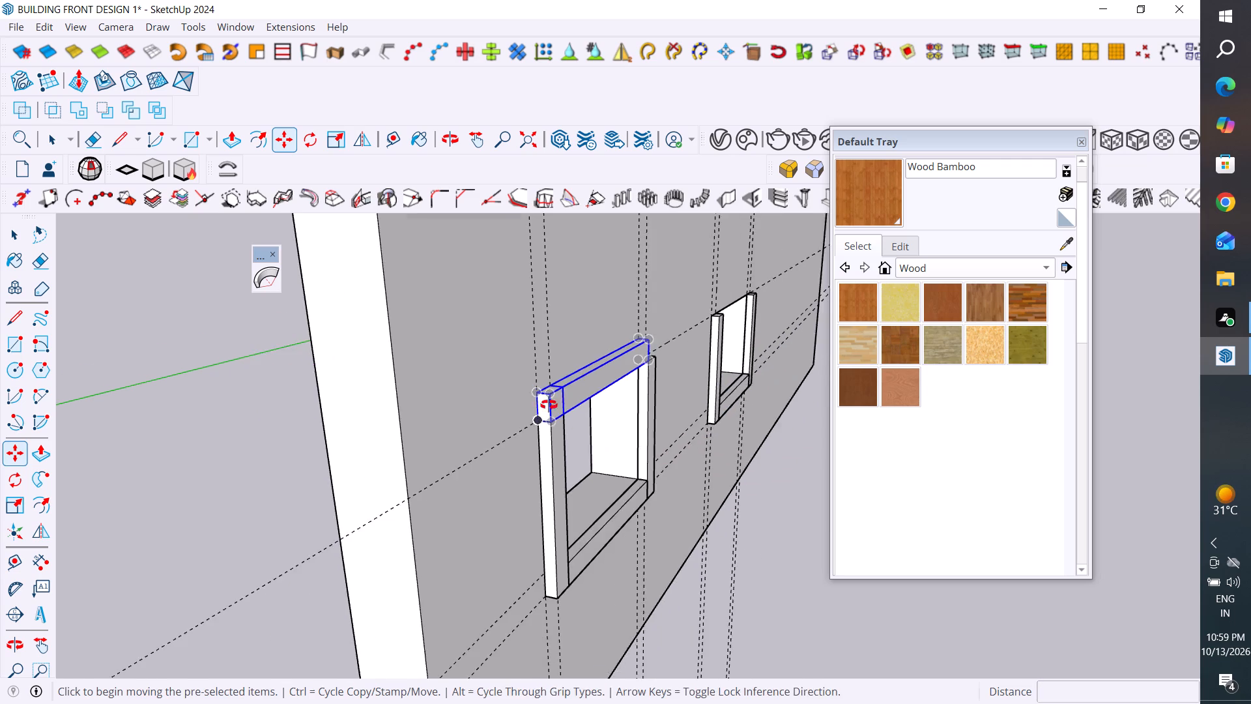
middle_drag(549, 405, 594, 425)
scroll(637, 479, up, 2)
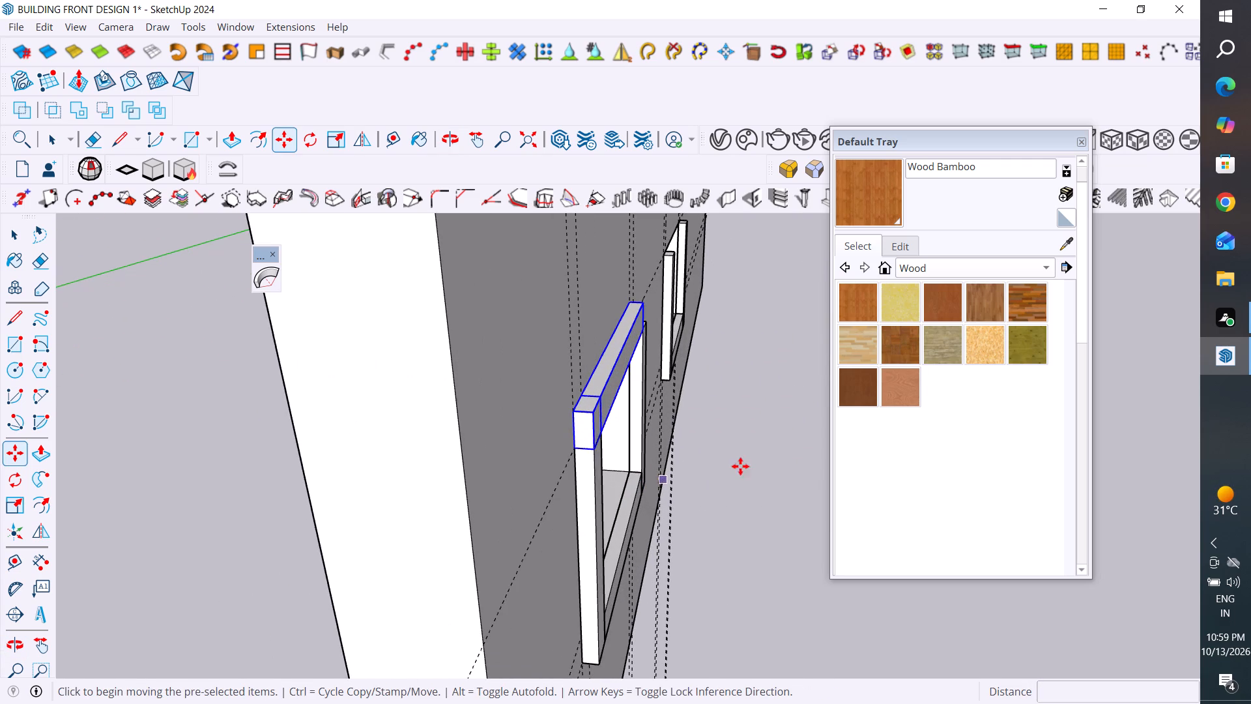
scroll(438, 460, down, 5)
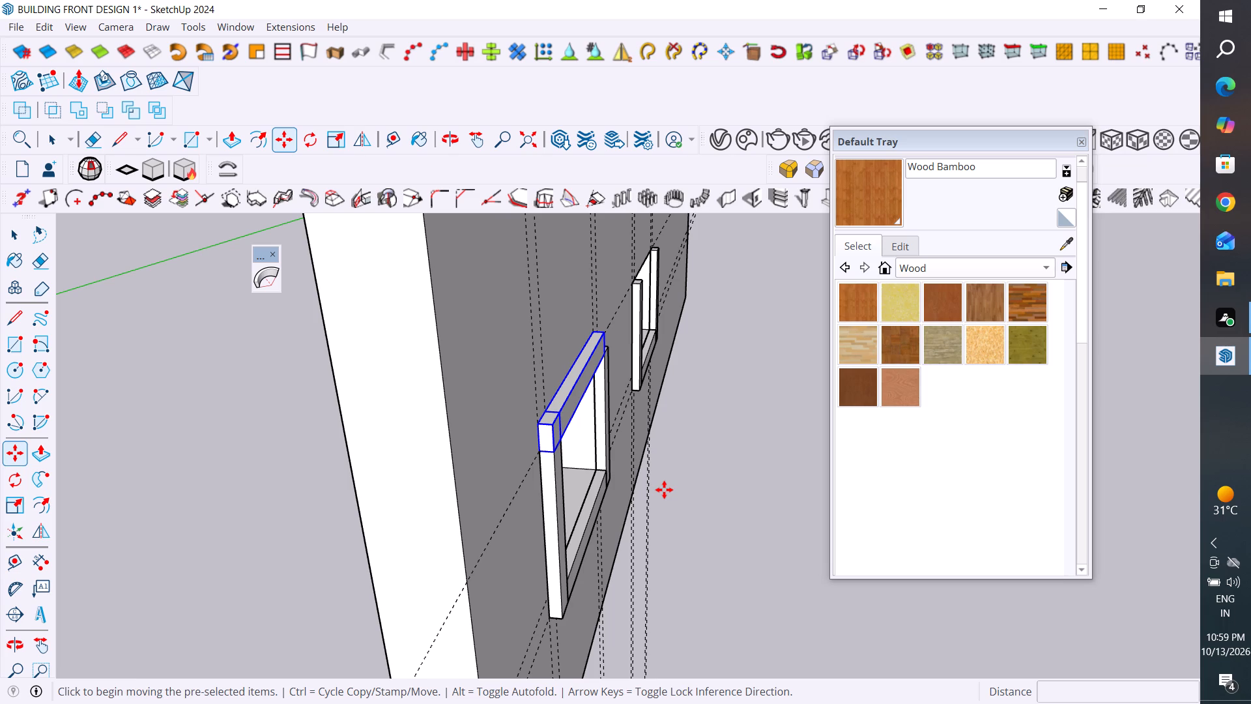
click(539, 454)
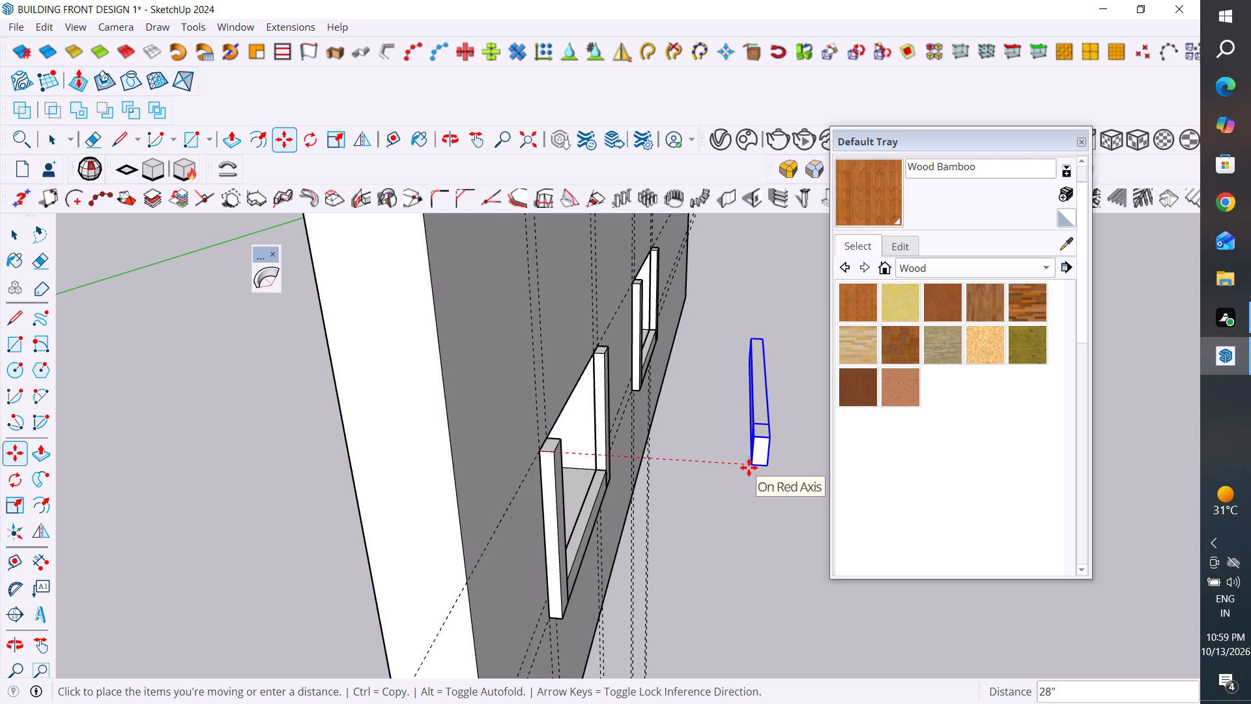
click(749, 467)
click(18, 235)
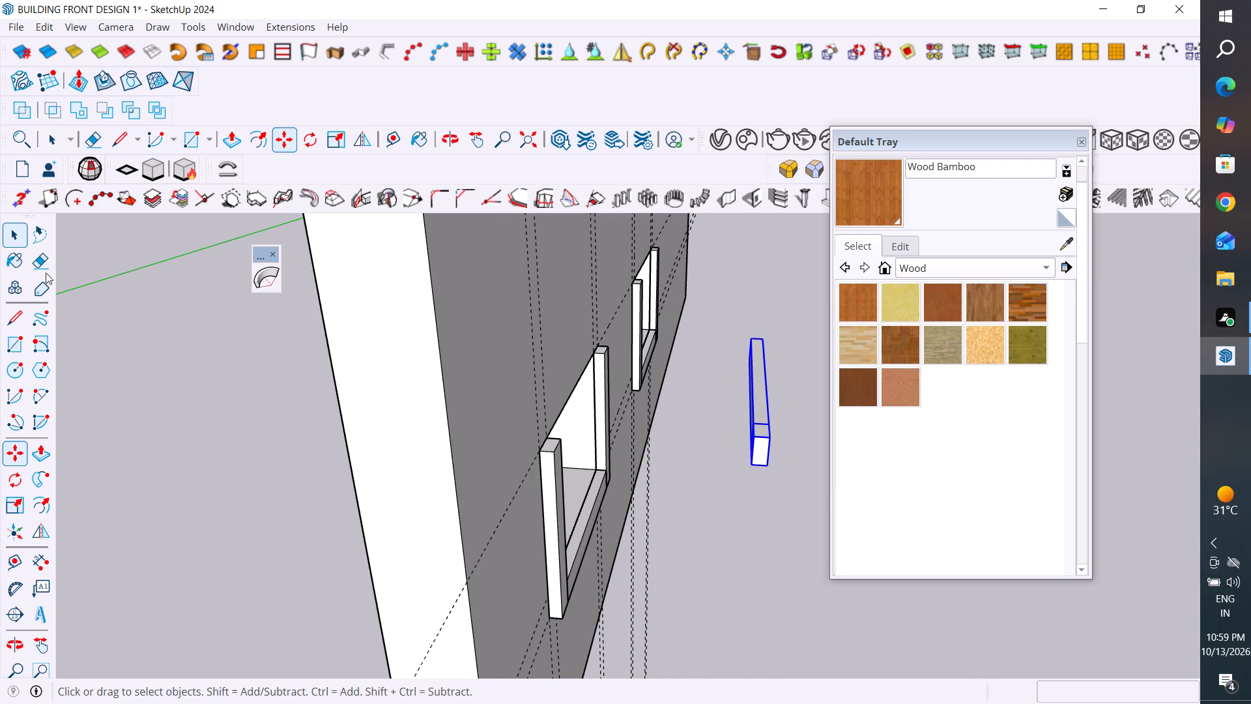
click(190, 360)
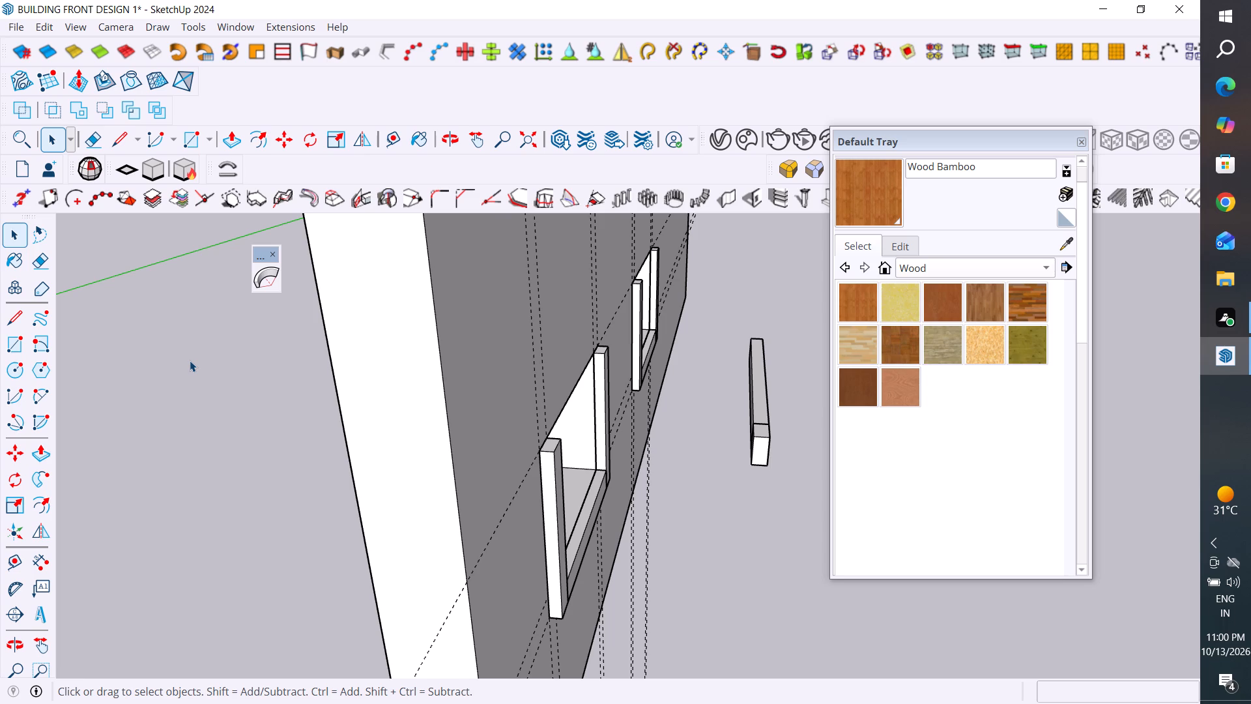
Explode the group of the detached top bar.
middle_drag(775, 428, 717, 514)
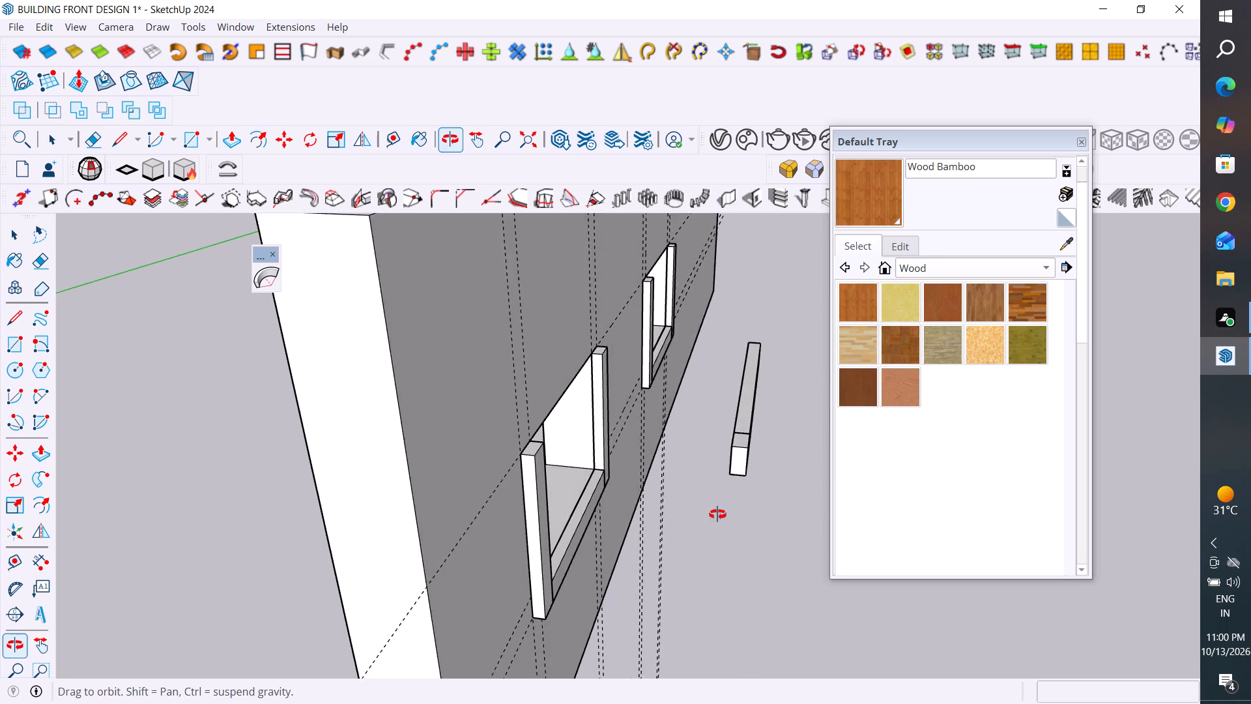
middle_drag(717, 514, 719, 517)
scroll(700, 568, up, 7)
click(688, 544)
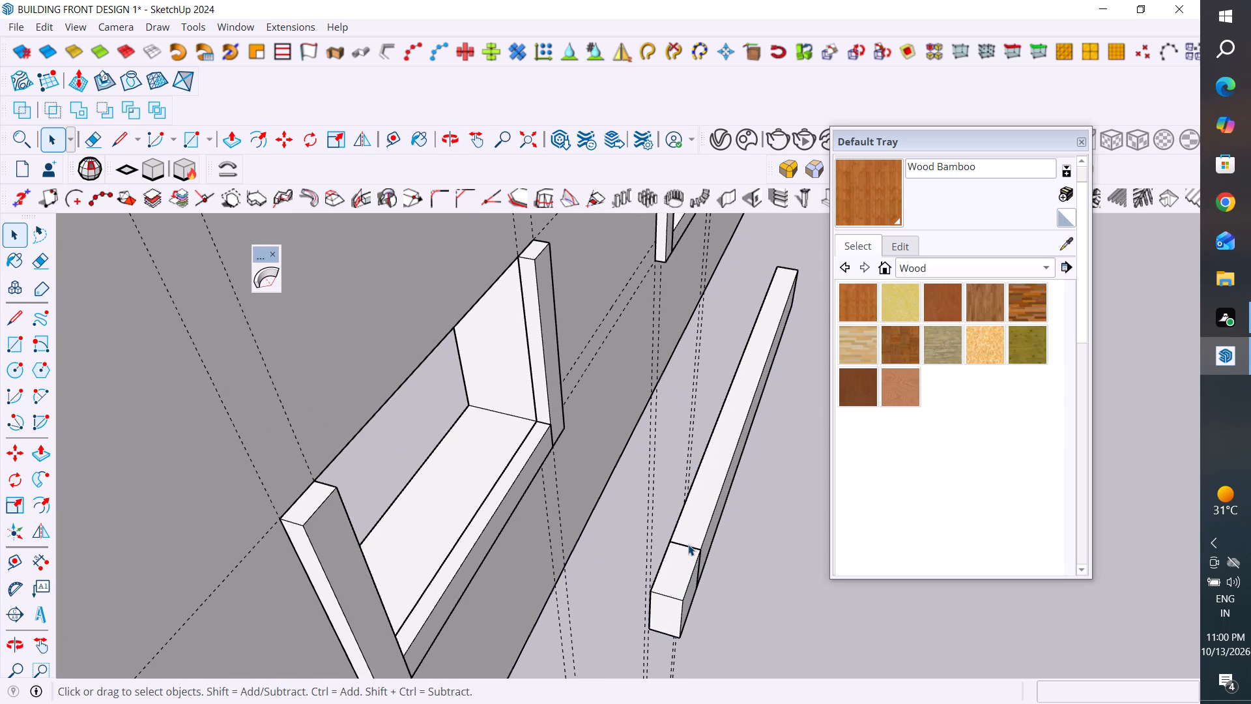
right_click(688, 544)
click(759, 206)
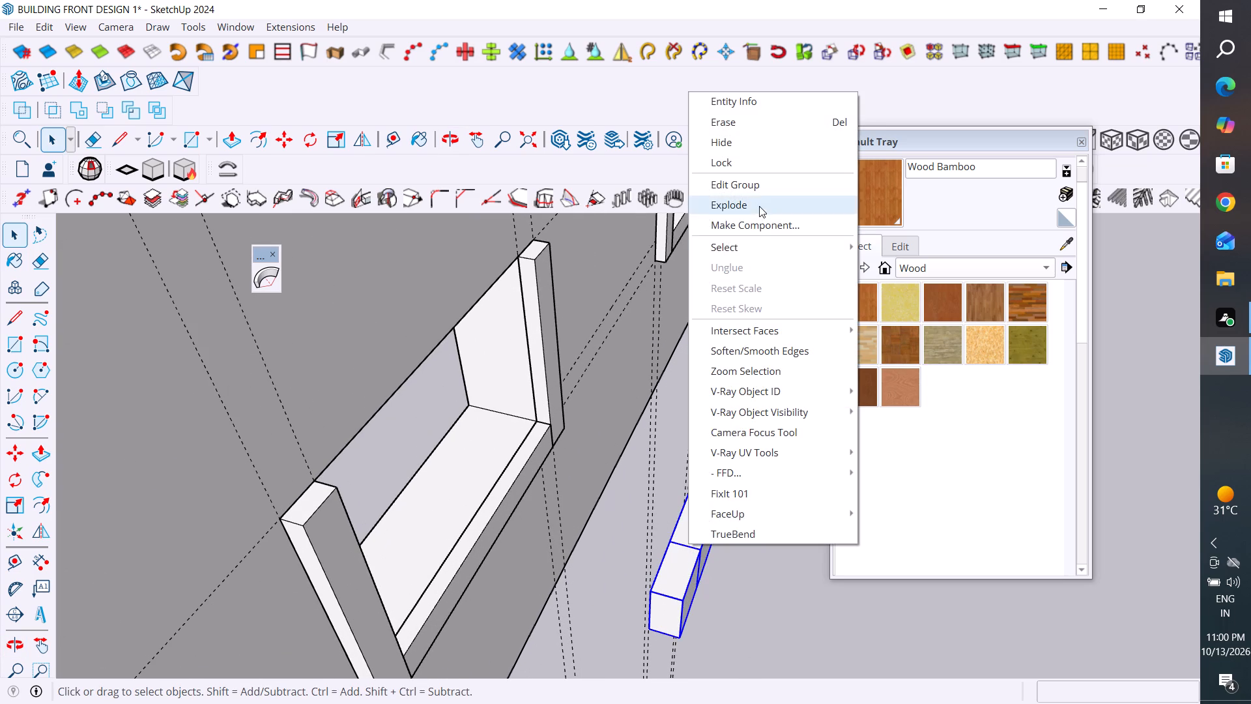
click(774, 553)
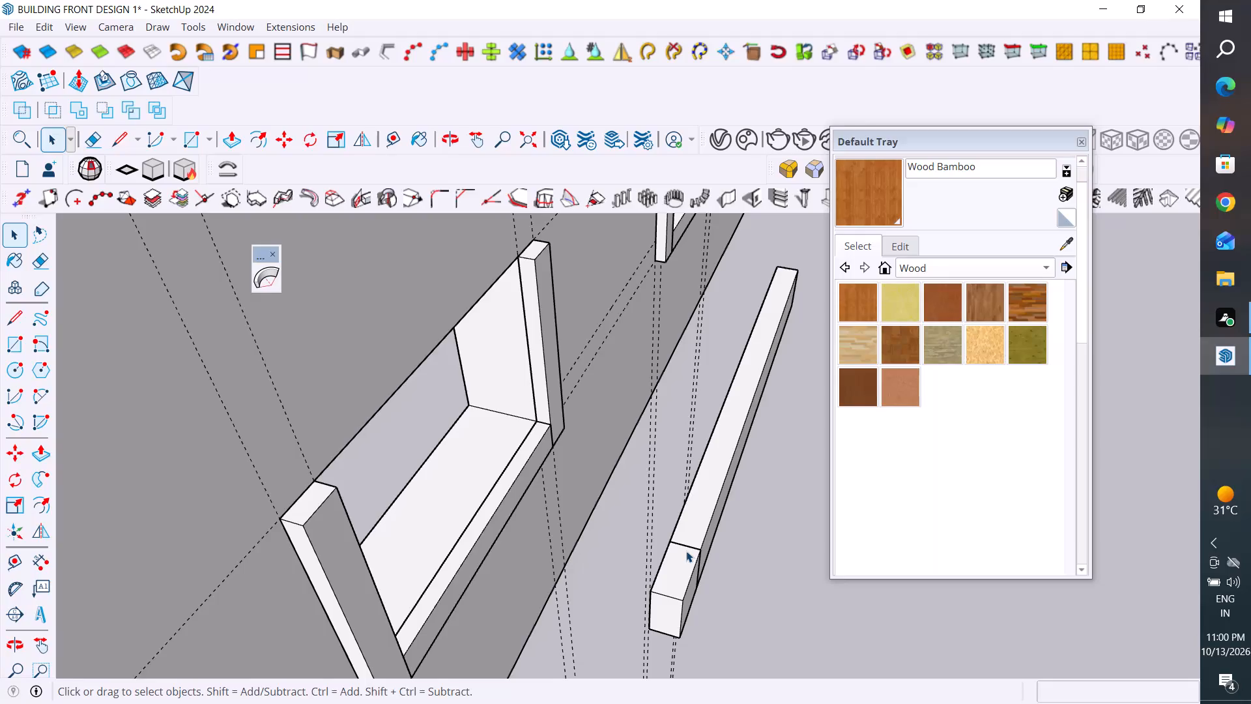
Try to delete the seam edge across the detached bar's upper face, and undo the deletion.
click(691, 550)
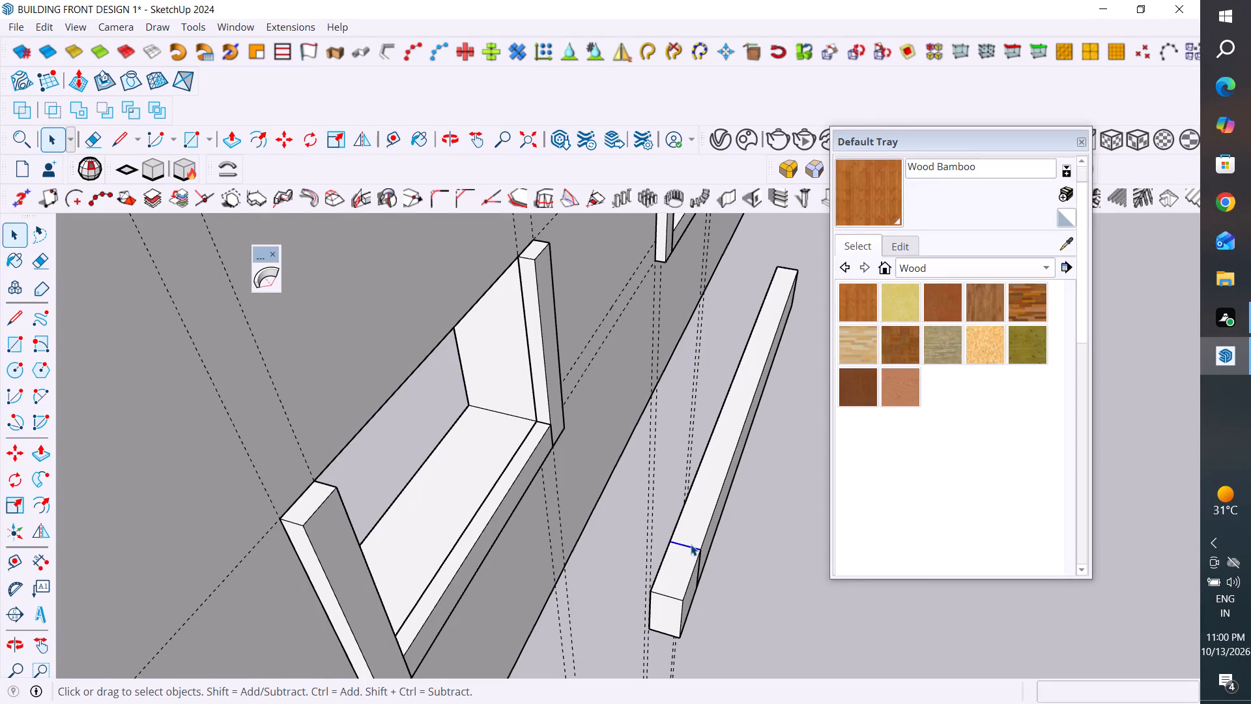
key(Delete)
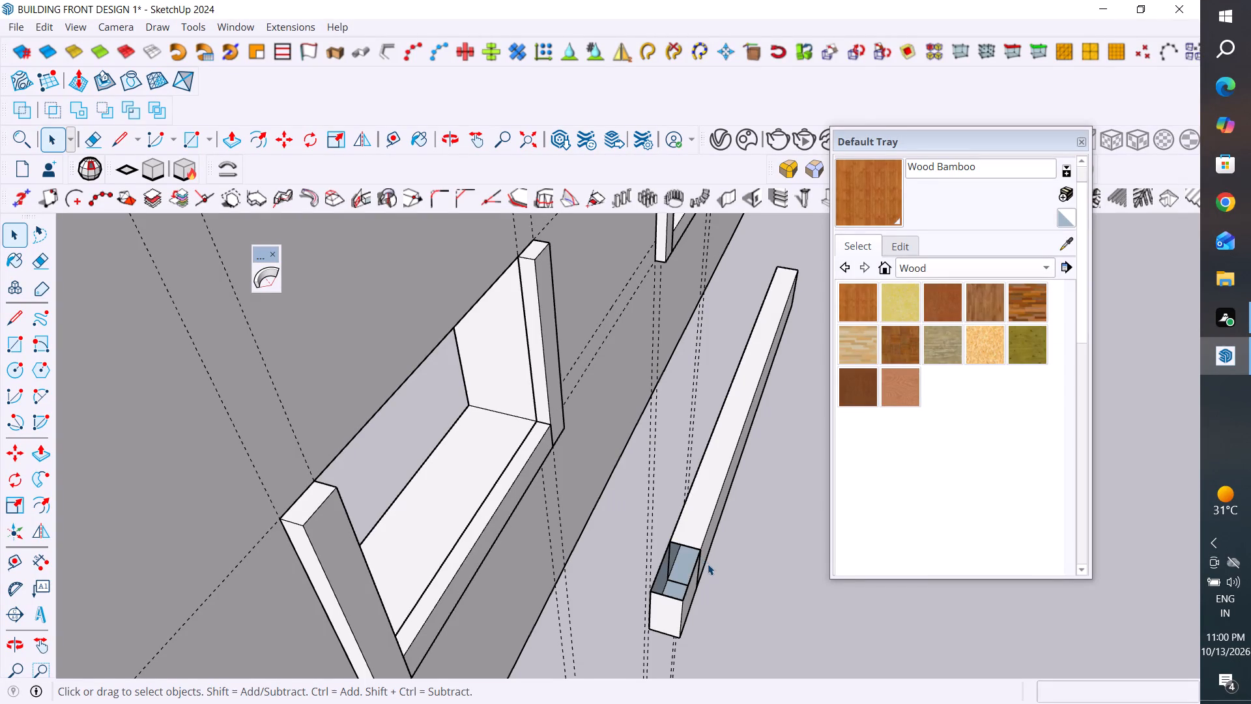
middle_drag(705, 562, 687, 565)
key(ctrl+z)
Delete the seam edge on the detached bar's front face.
ctrl+scroll(683, 563, up, 3)
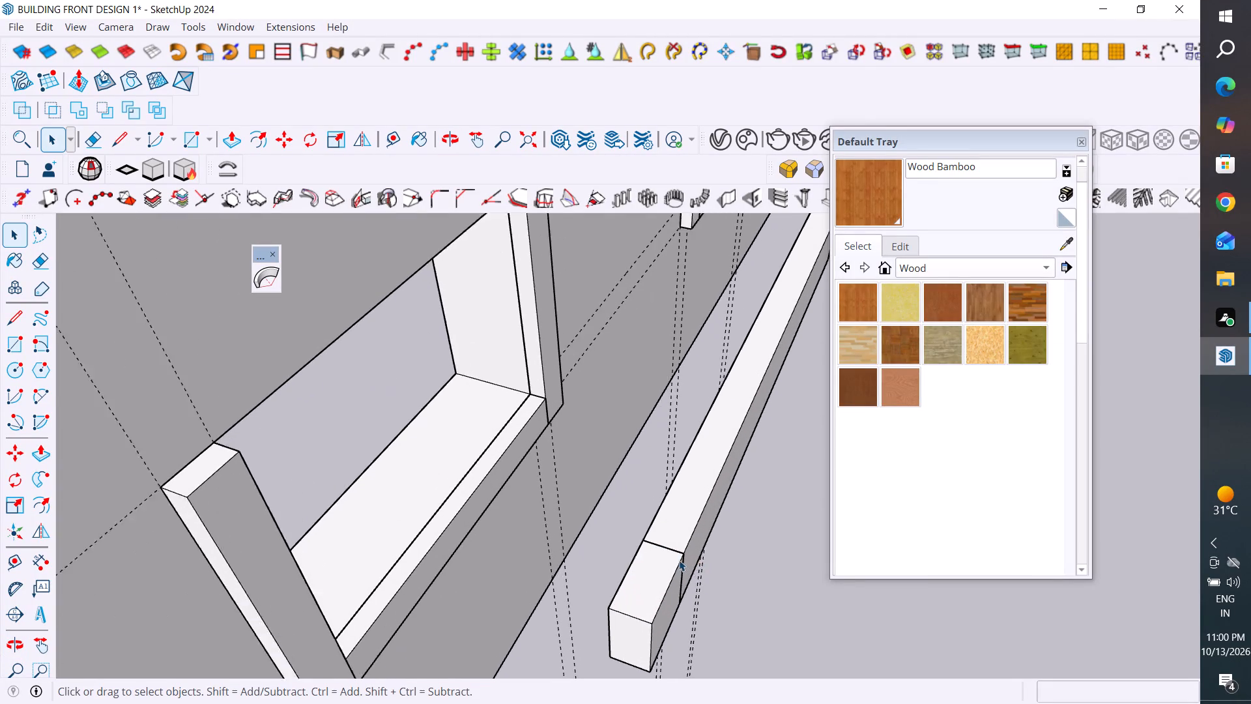
ctrl+scroll(679, 560, up, 1)
middle_drag(717, 595, 577, 538)
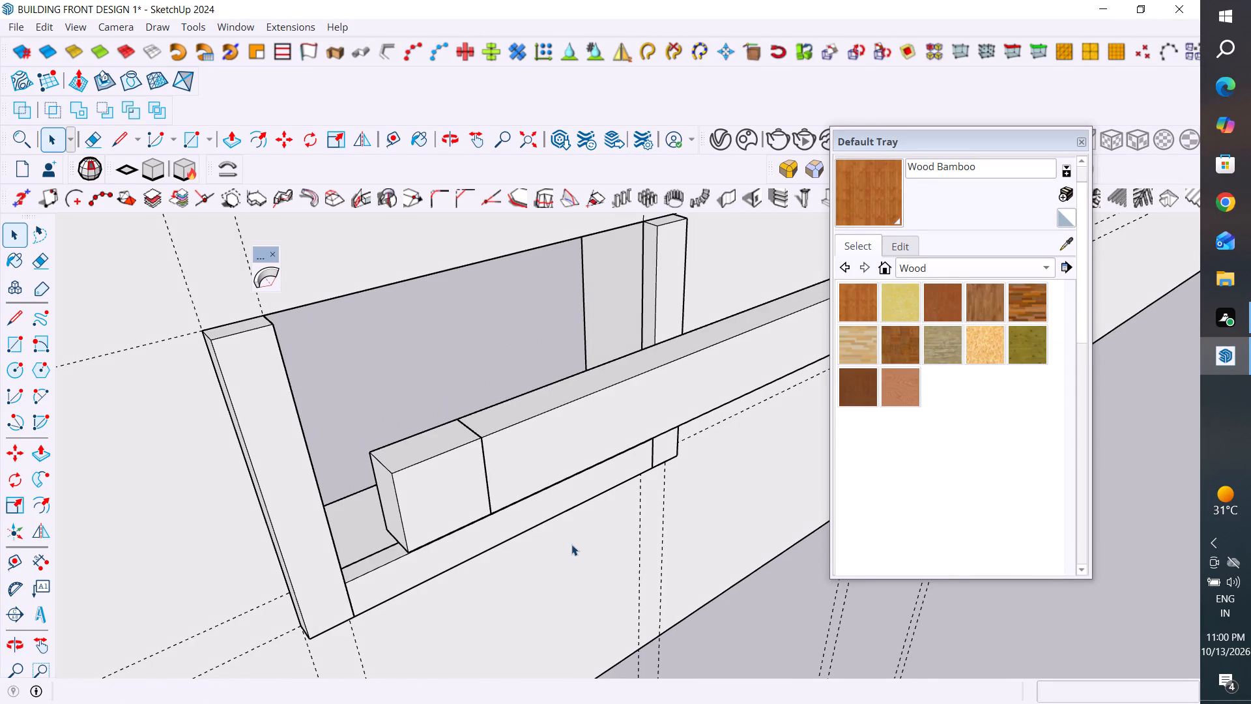
scroll(486, 468, up, 10)
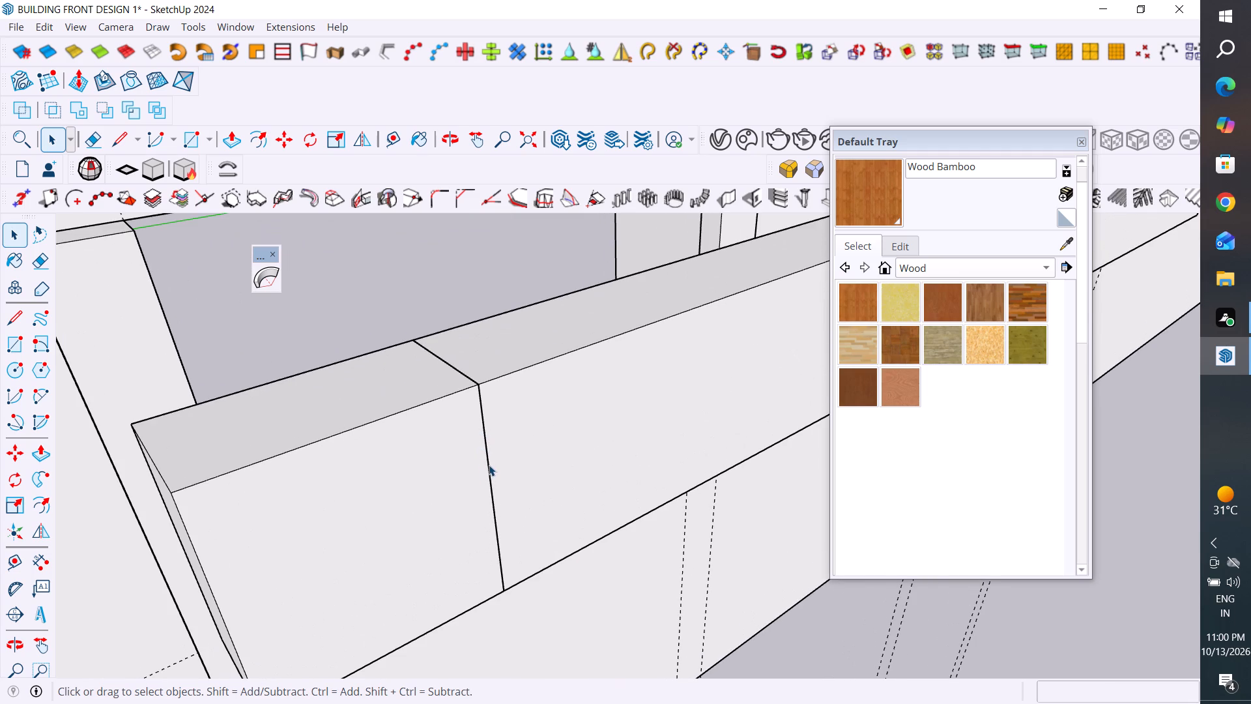
click(489, 465)
key(Delete)
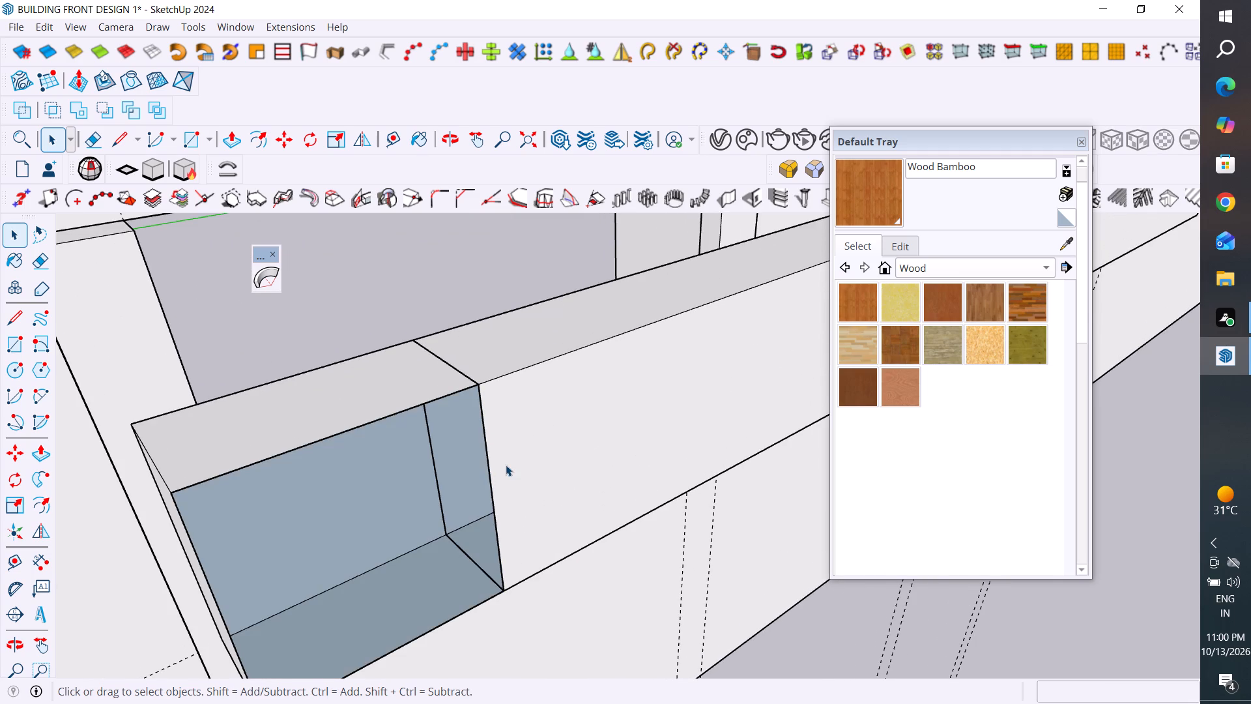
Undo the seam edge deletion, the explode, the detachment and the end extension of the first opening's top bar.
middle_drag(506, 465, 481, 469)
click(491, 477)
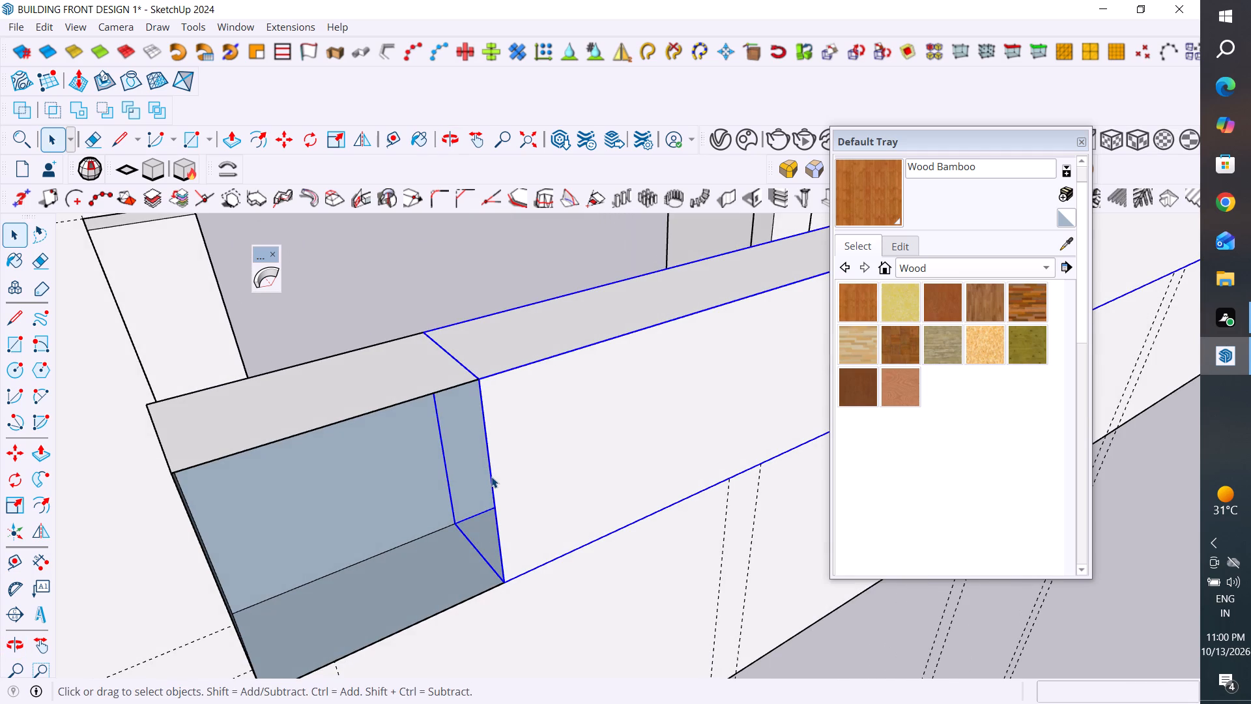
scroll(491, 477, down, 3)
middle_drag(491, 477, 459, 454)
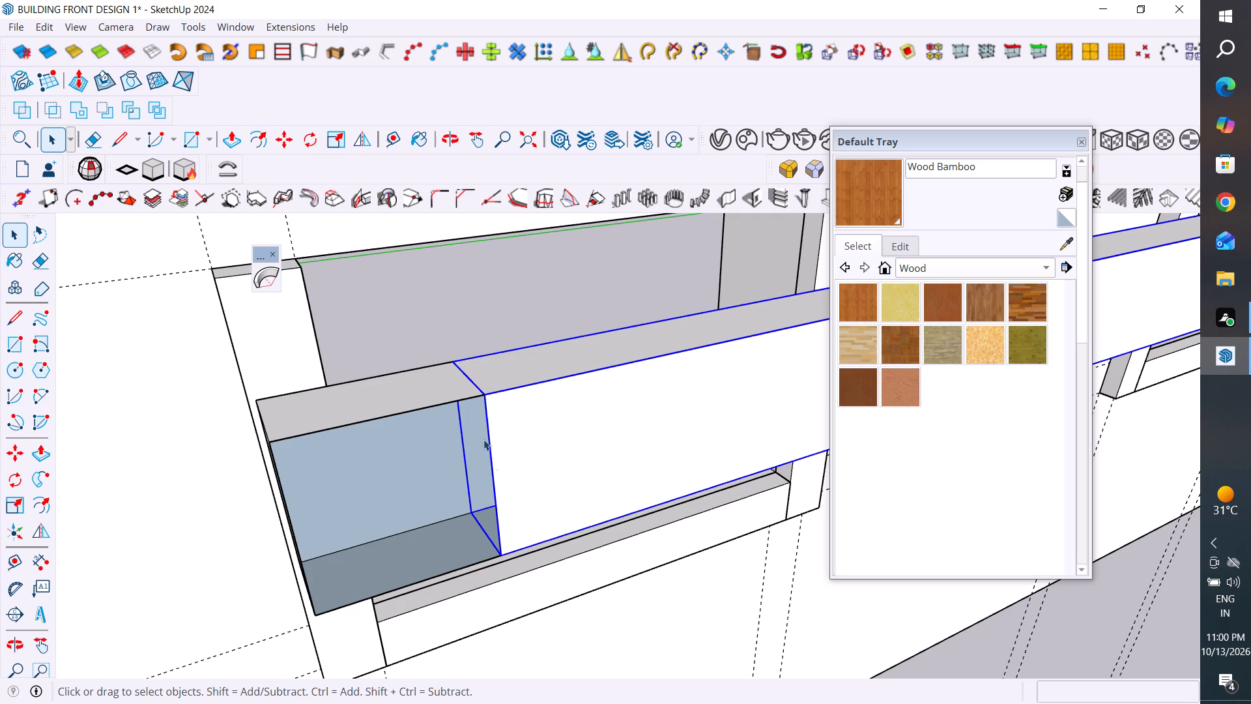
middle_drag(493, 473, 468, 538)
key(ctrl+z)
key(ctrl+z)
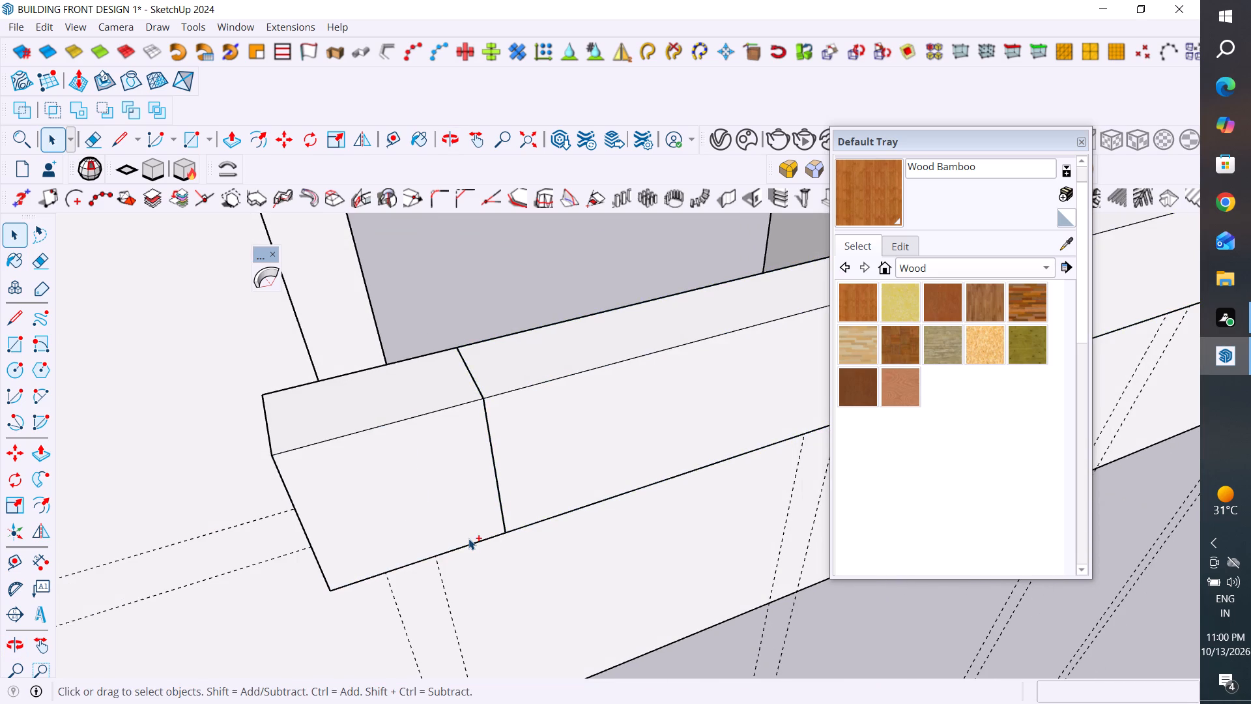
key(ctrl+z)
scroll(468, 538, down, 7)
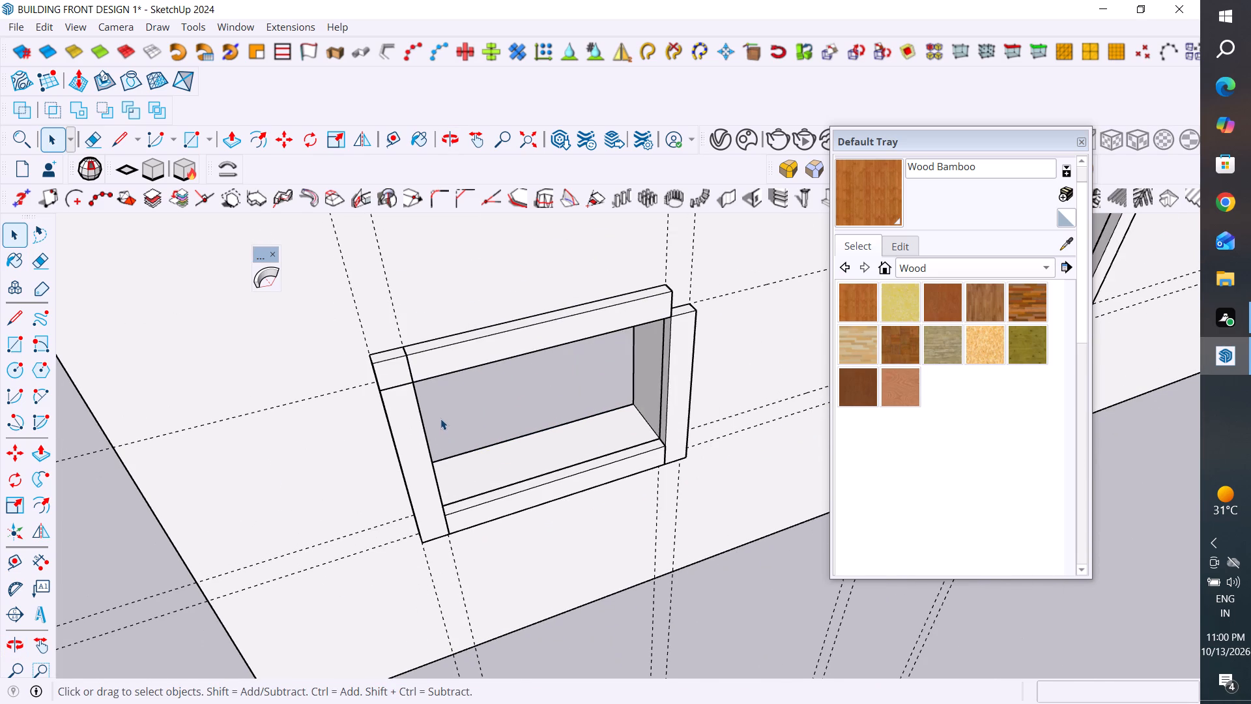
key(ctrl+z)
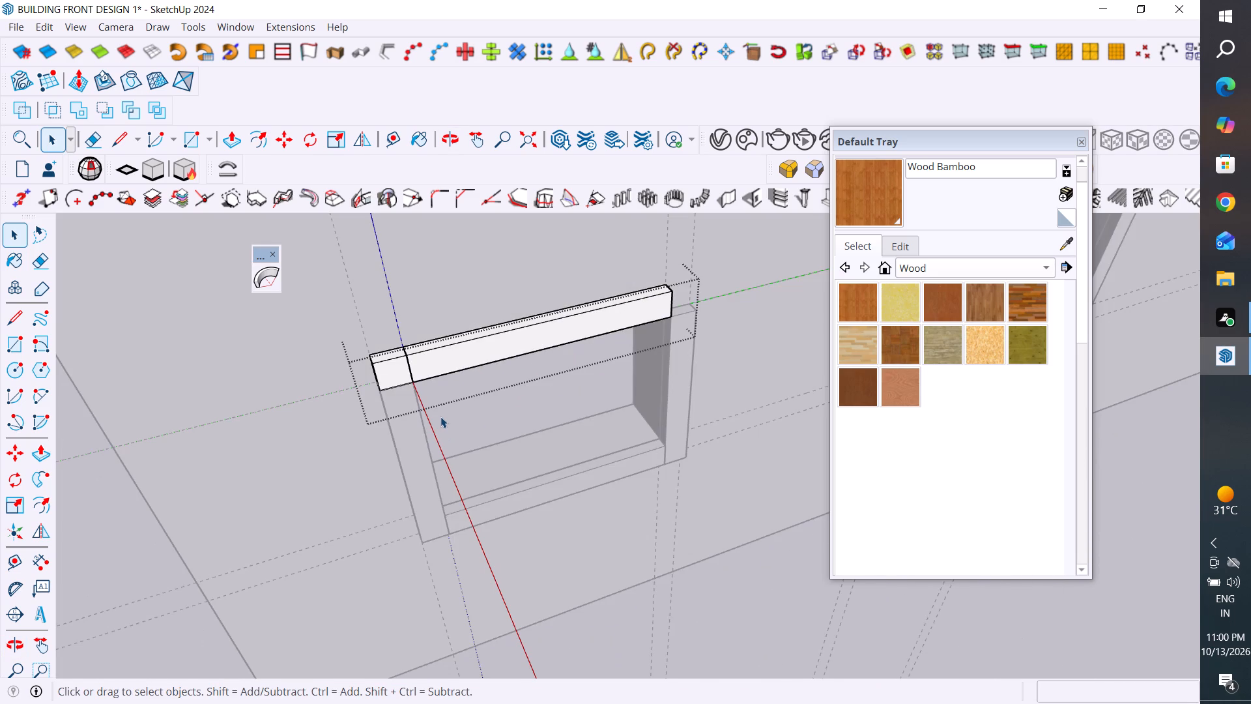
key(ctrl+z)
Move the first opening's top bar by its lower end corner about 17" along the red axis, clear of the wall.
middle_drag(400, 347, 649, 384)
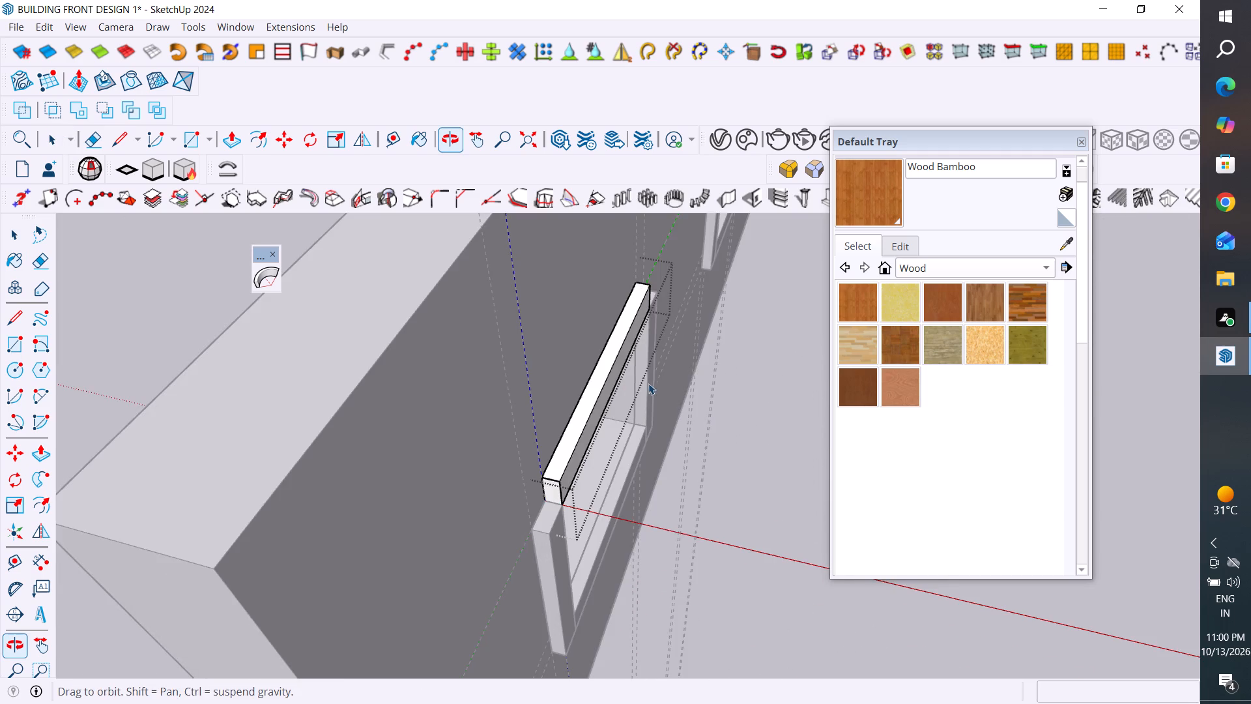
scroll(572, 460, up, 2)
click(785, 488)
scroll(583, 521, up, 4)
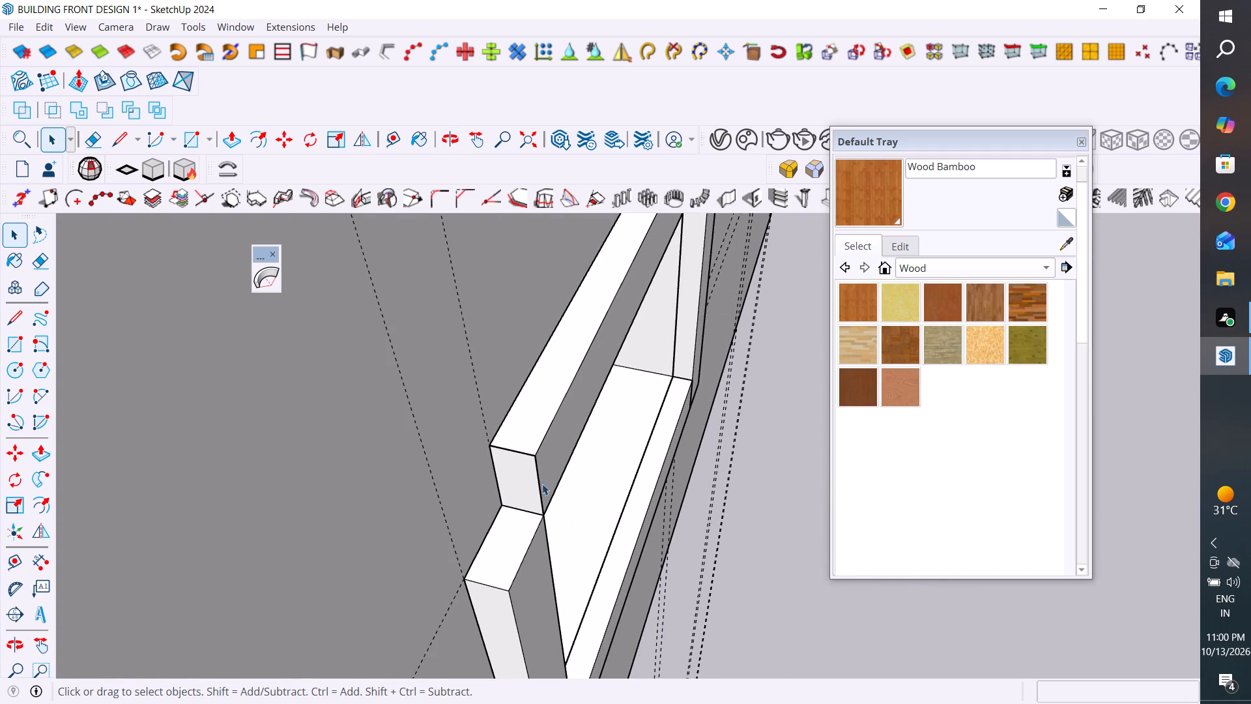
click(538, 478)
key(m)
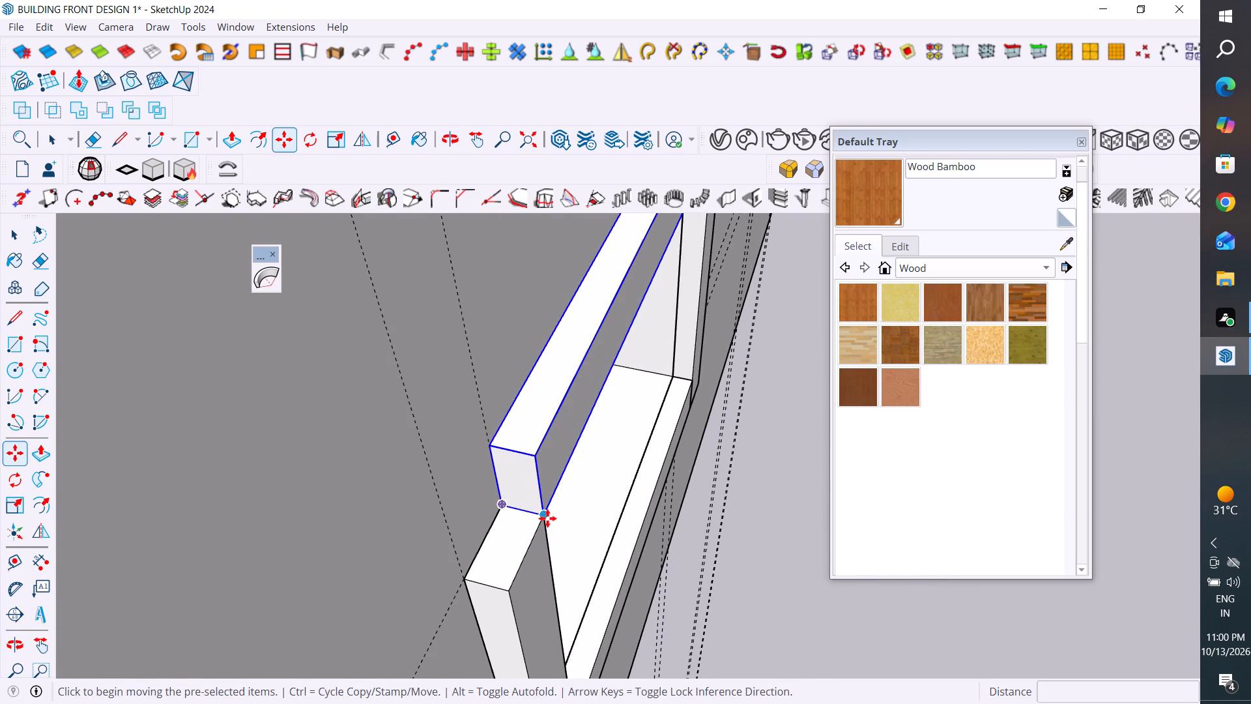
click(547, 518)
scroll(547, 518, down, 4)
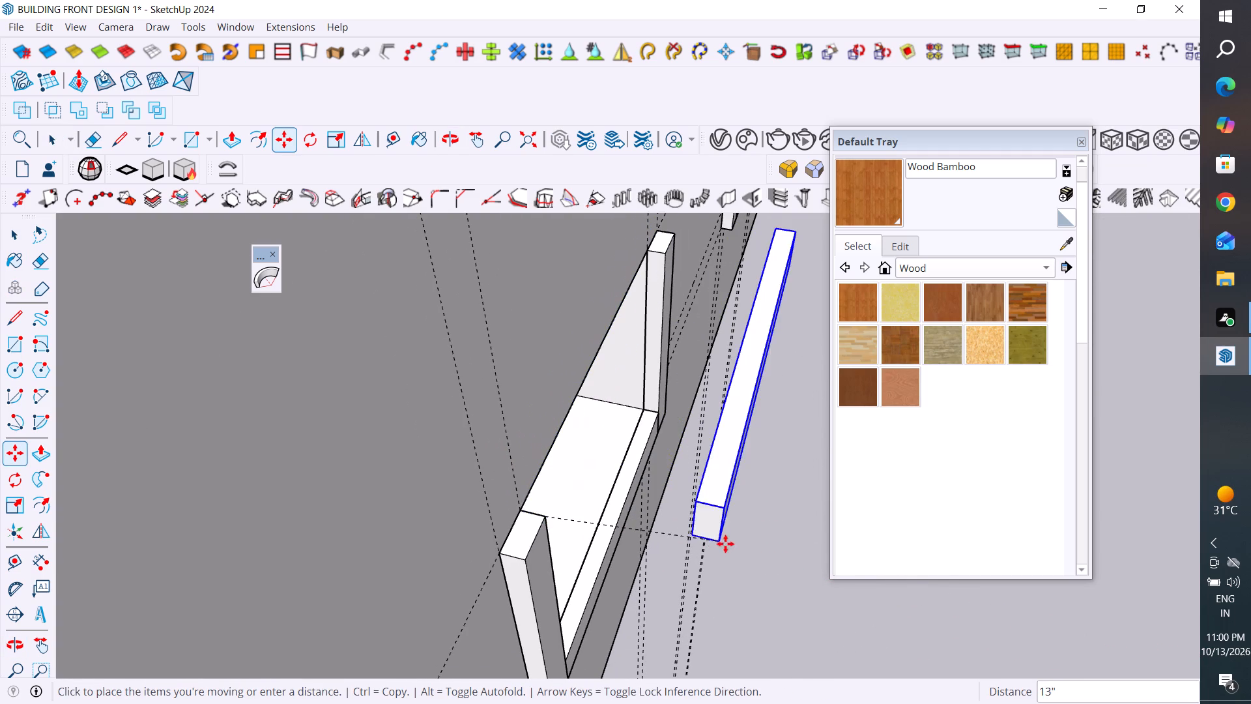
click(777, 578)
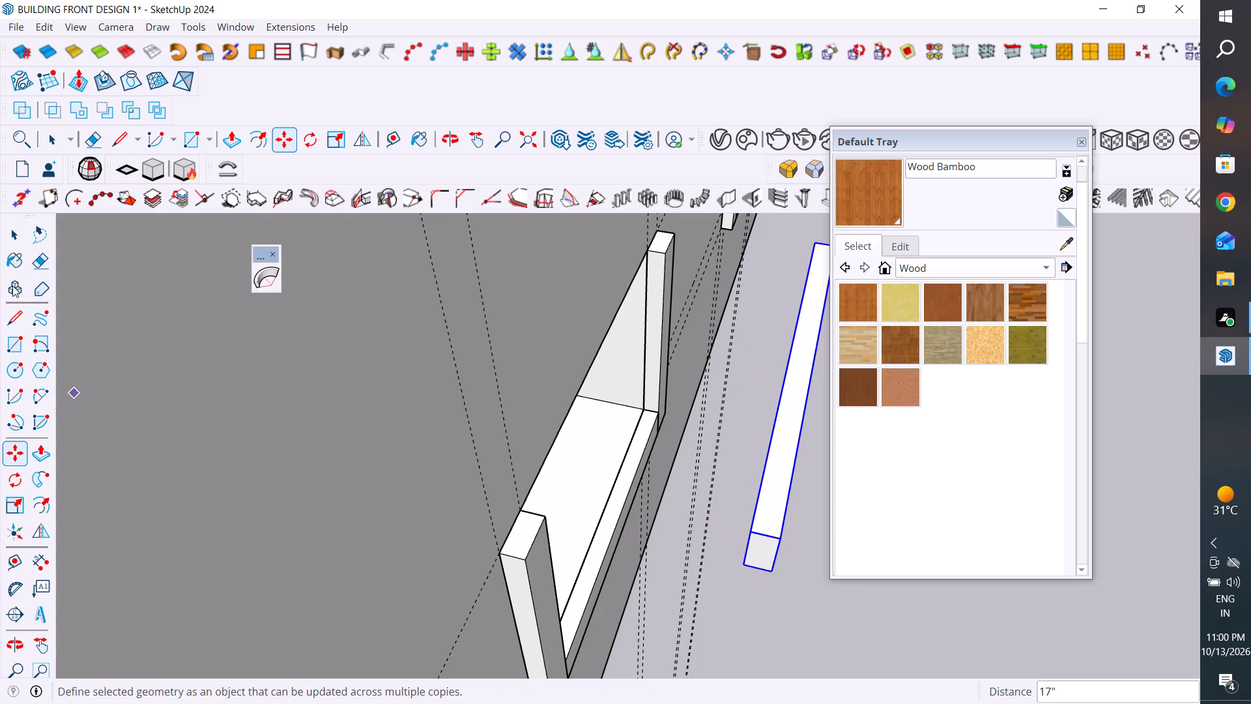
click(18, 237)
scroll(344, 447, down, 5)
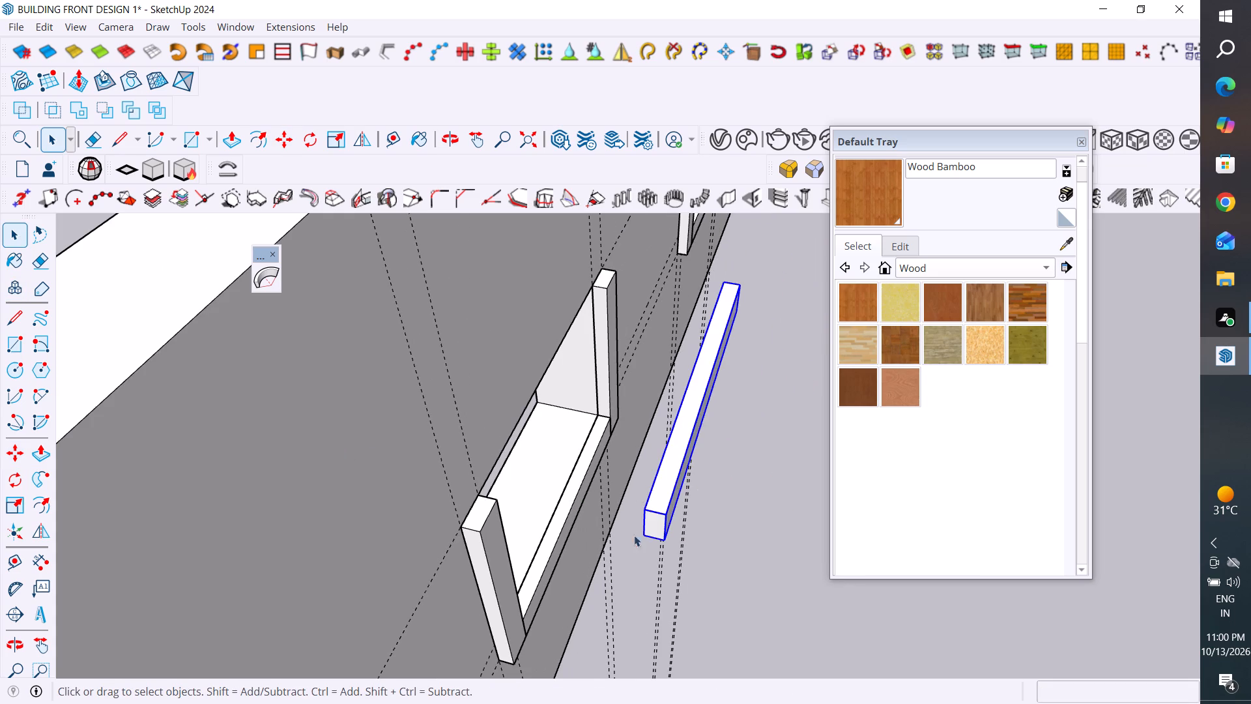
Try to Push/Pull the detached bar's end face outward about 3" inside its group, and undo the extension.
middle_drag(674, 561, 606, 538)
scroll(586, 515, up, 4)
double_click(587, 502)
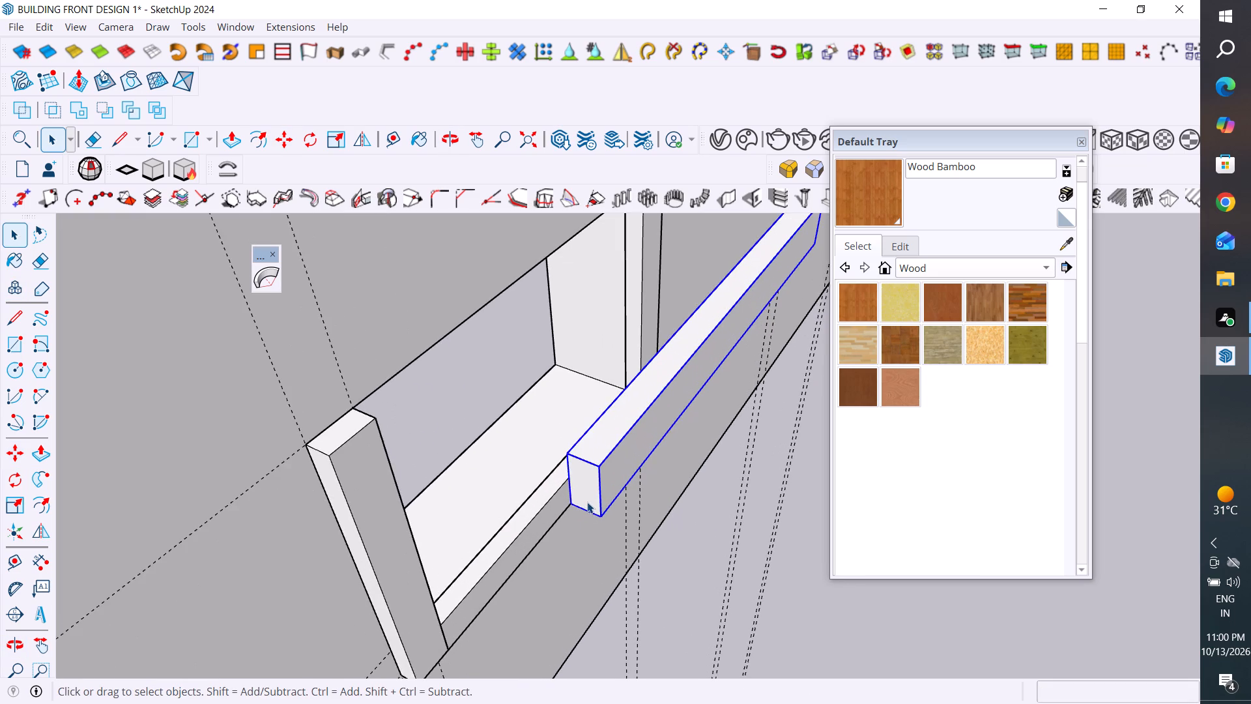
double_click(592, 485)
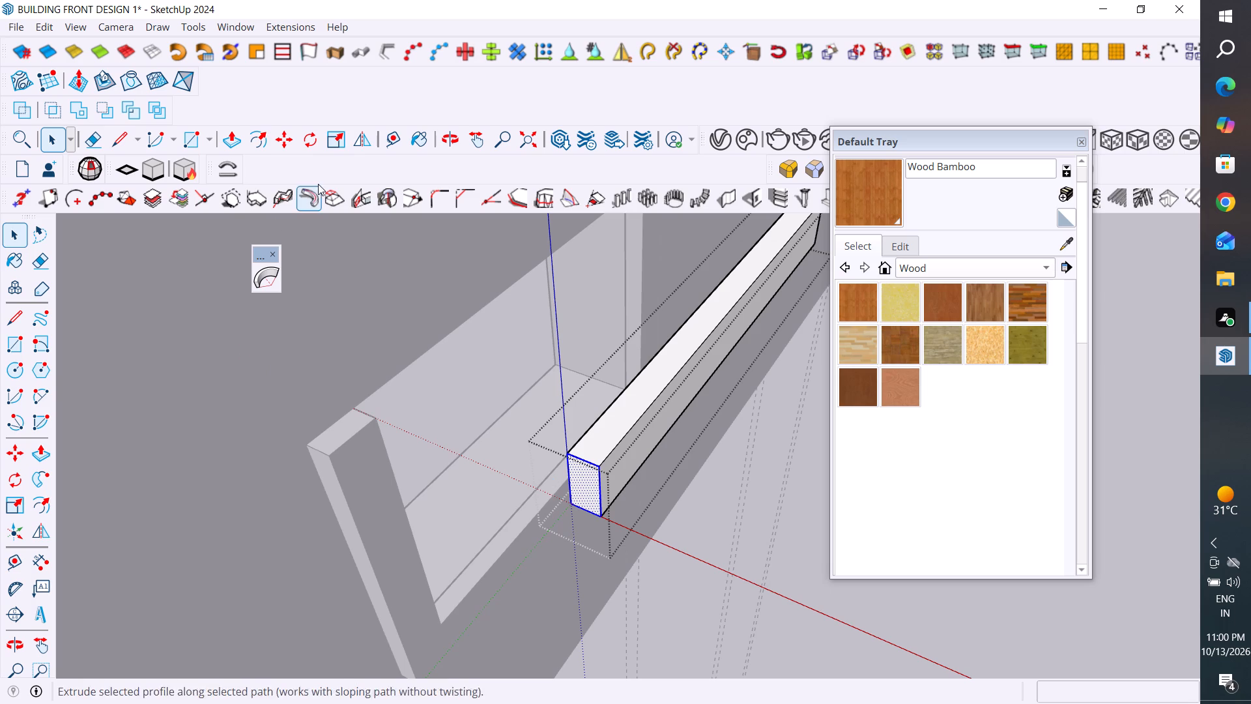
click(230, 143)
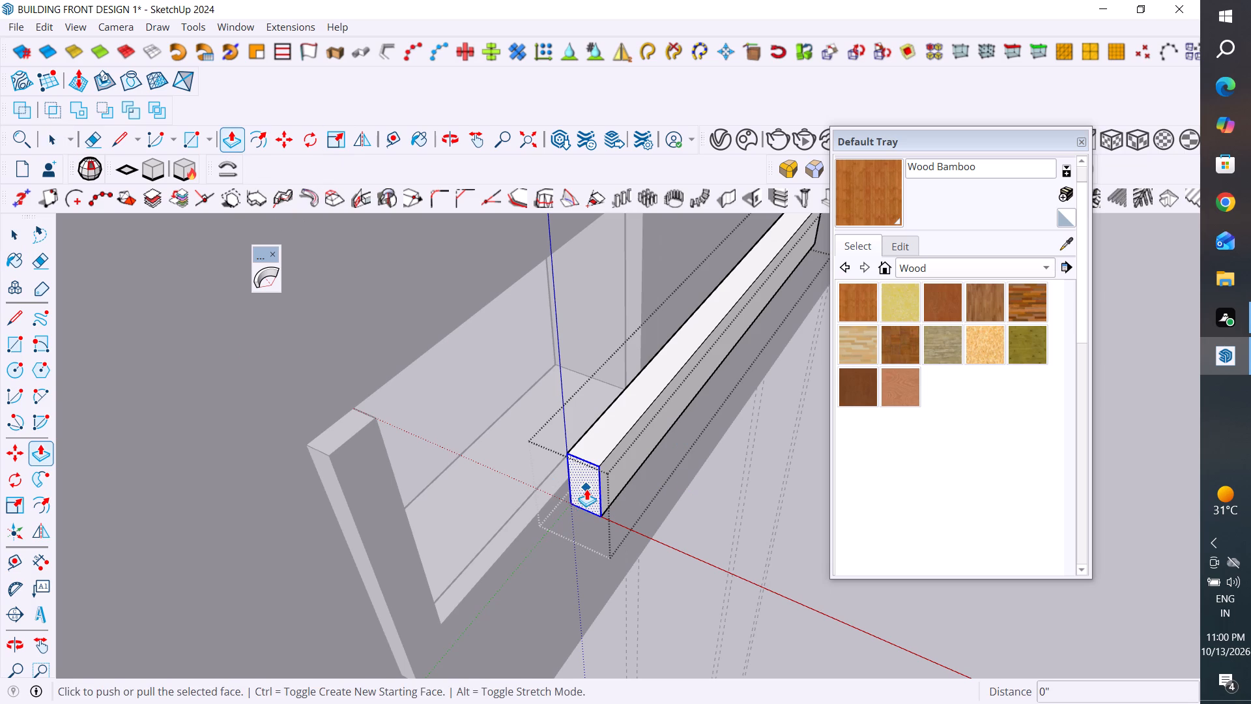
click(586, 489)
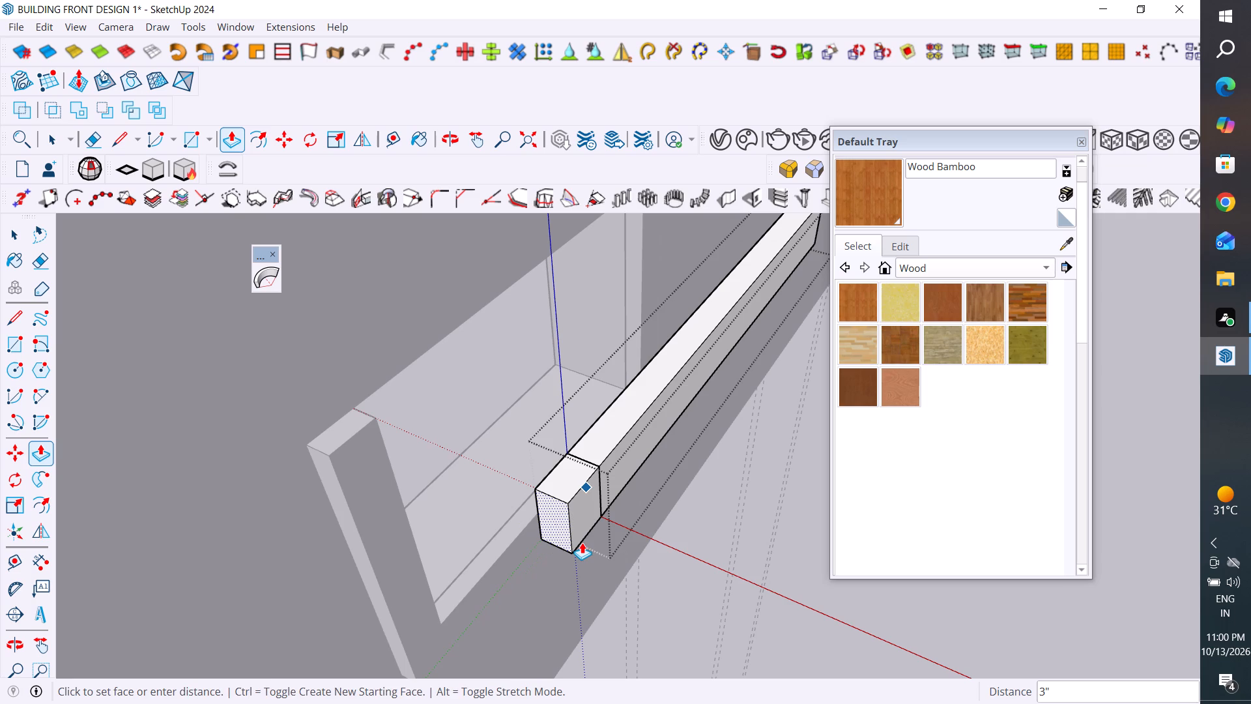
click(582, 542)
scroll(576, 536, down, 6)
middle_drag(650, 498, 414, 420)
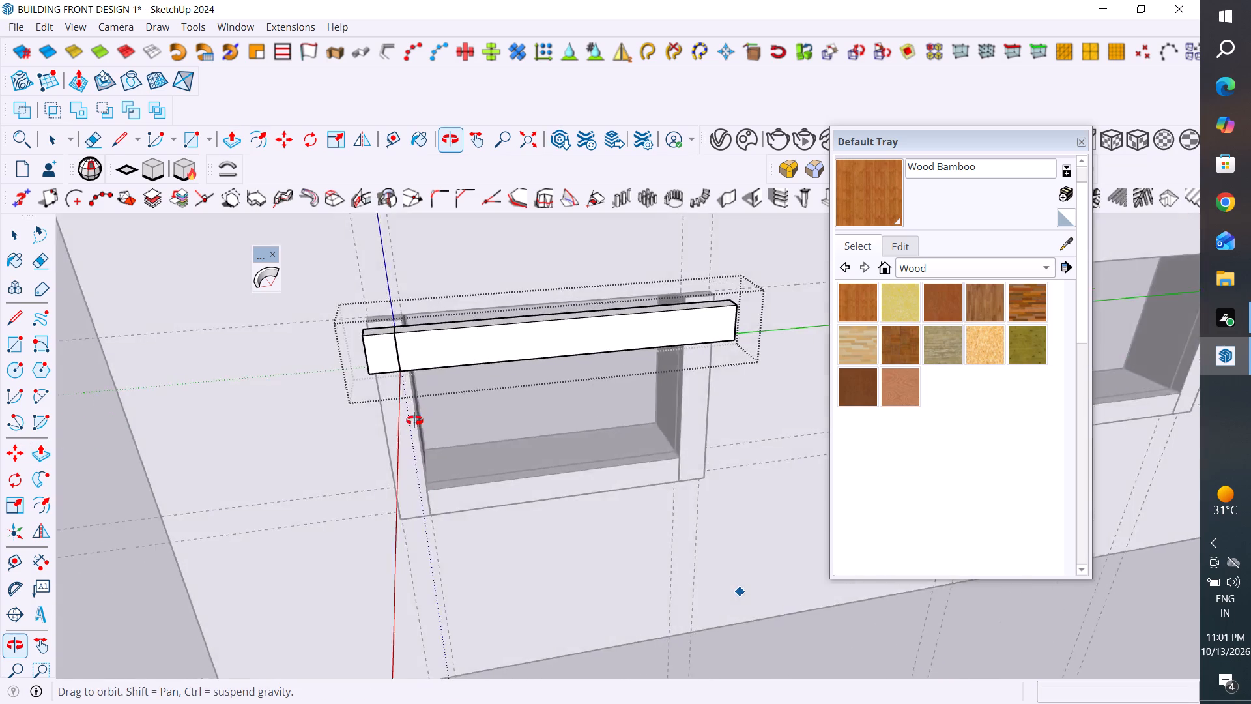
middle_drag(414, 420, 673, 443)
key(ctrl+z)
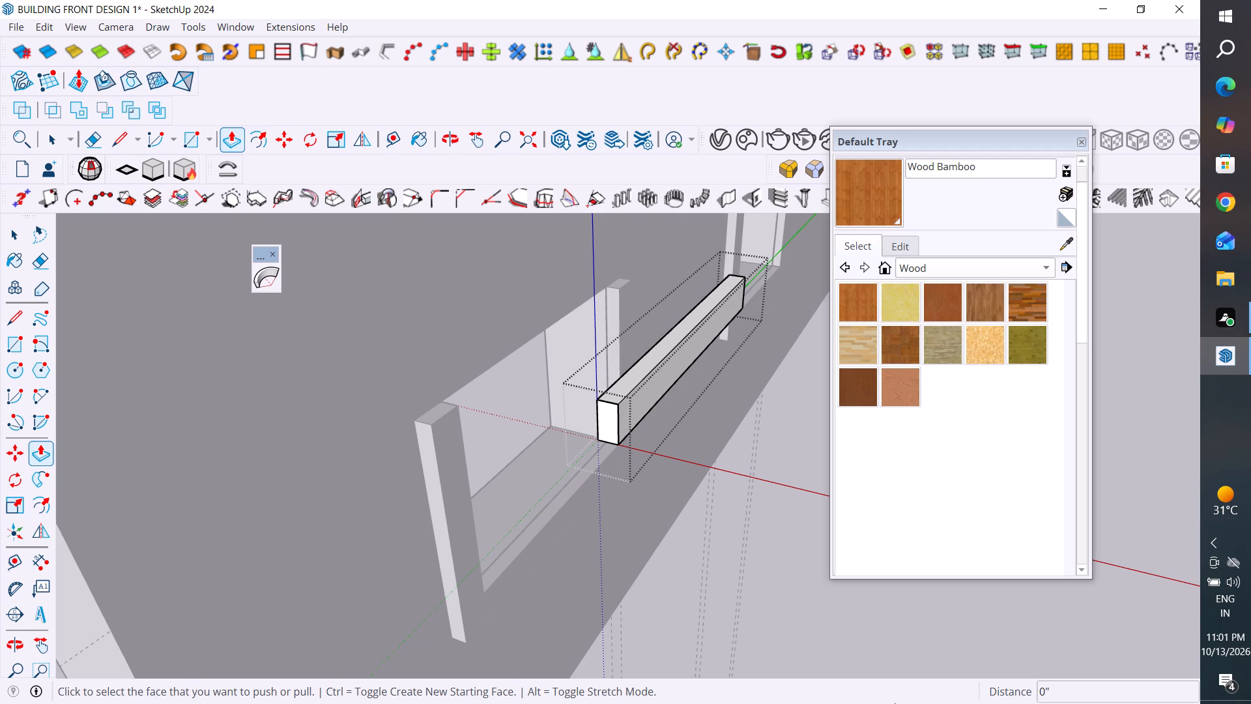
Leave the group and delete the detached top bar.
scroll(309, 274, down, 1)
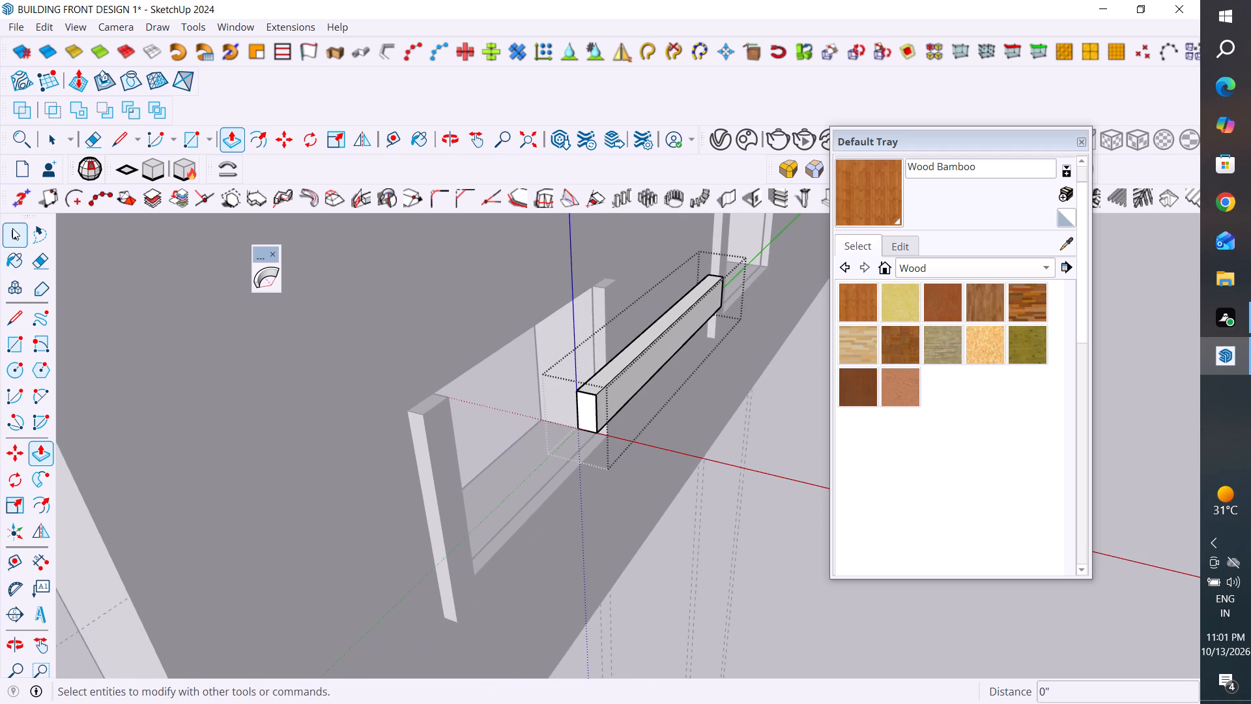
click(13, 228)
click(738, 532)
scroll(661, 392, down, 1)
middle_drag(660, 392, 517, 518)
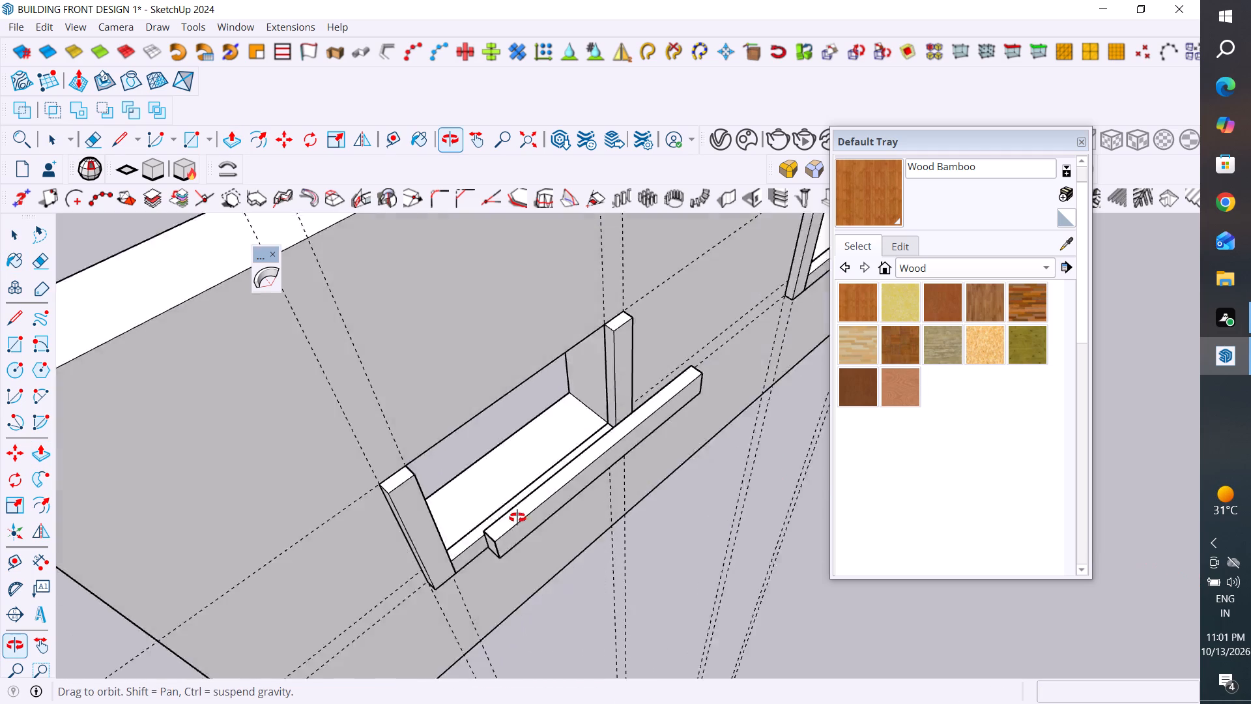
middle_drag(517, 518, 431, 462)
click(477, 409)
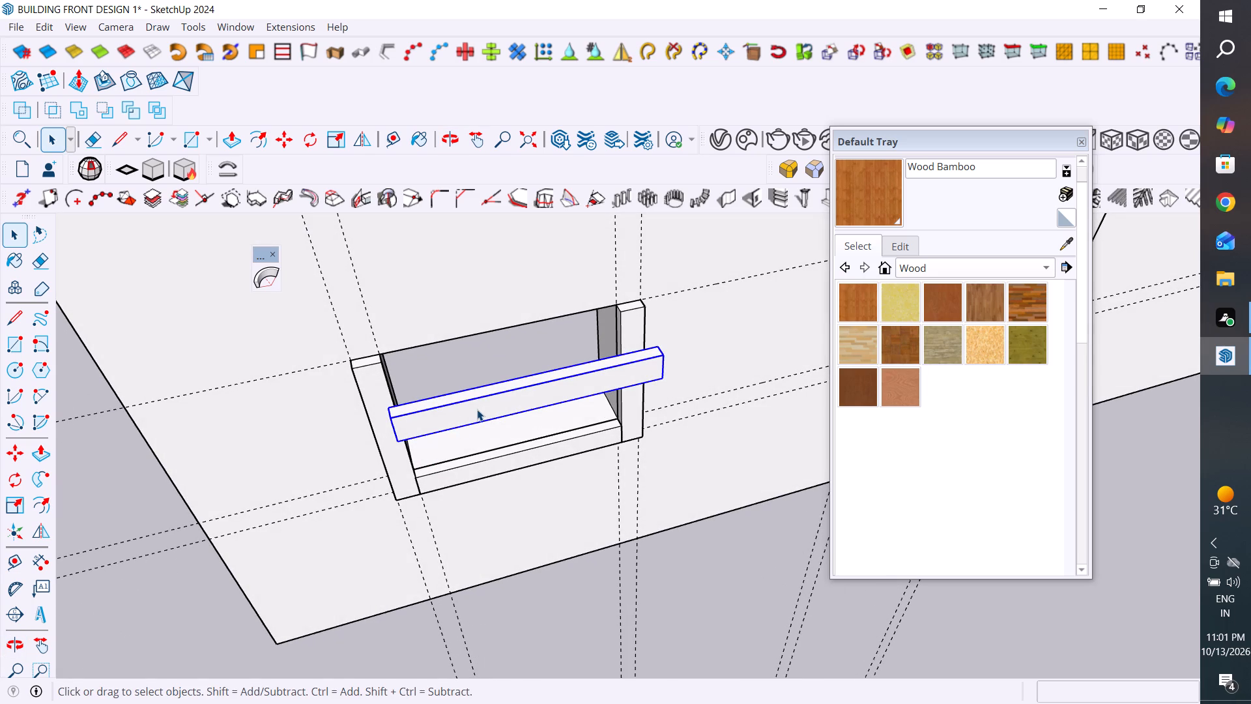
key(Delete)
Place a horizontal guide 4" above the top edge of the first opening.
drag(578, 468, 564, 452)
middle_drag(571, 463, 551, 435)
scroll(544, 452, down, 4)
middle_drag(541, 342, 533, 262)
scroll(452, 289, up, 3)
middle_drag(491, 313, 501, 313)
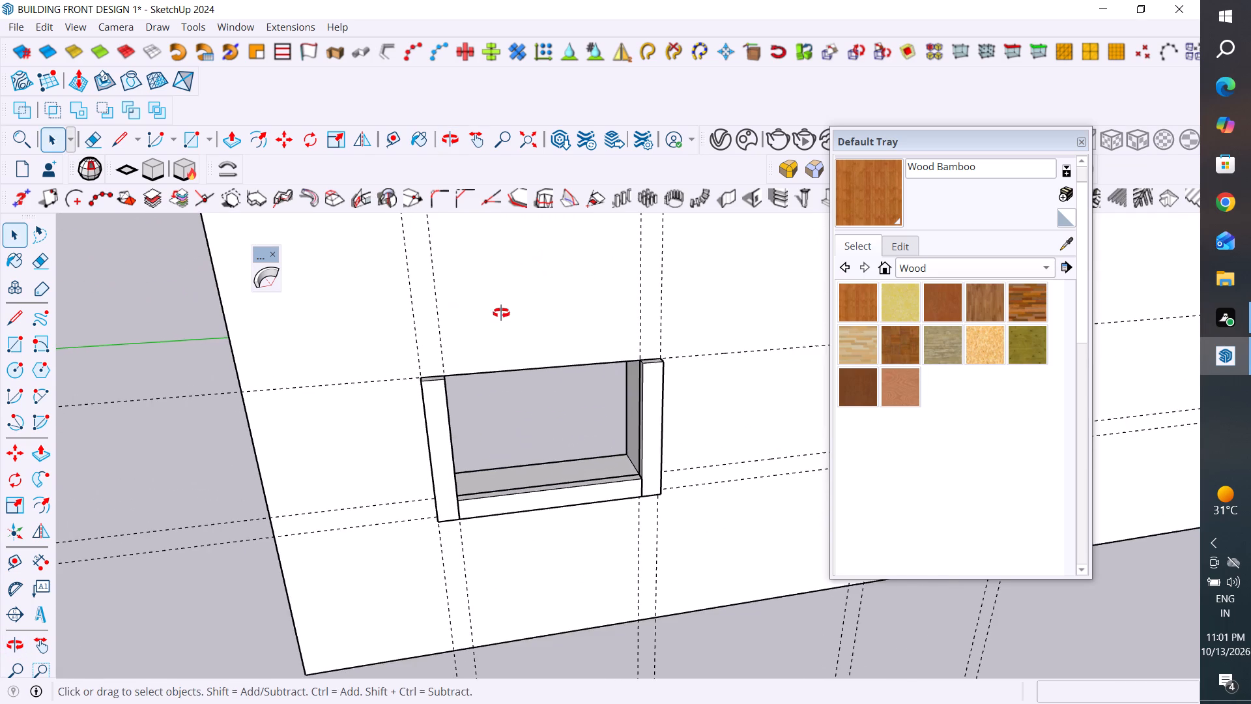
middle_drag(501, 313, 609, 269)
middle_drag(538, 317, 625, 345)
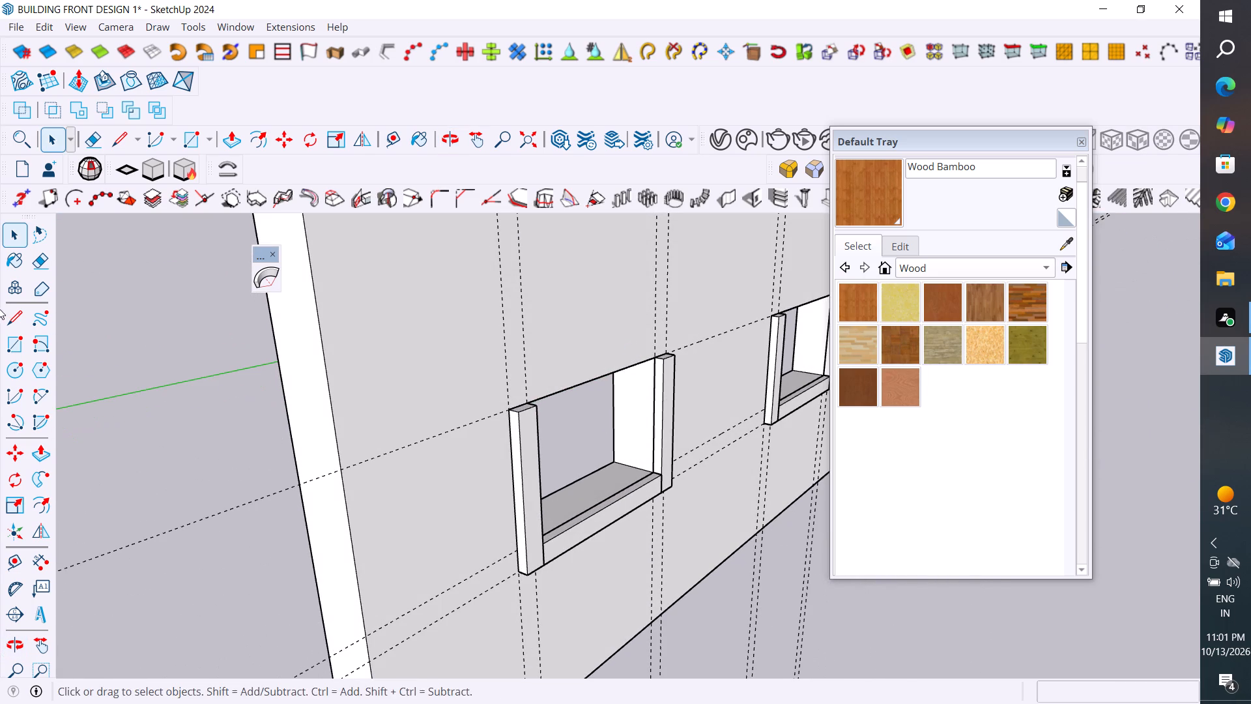
click(22, 555)
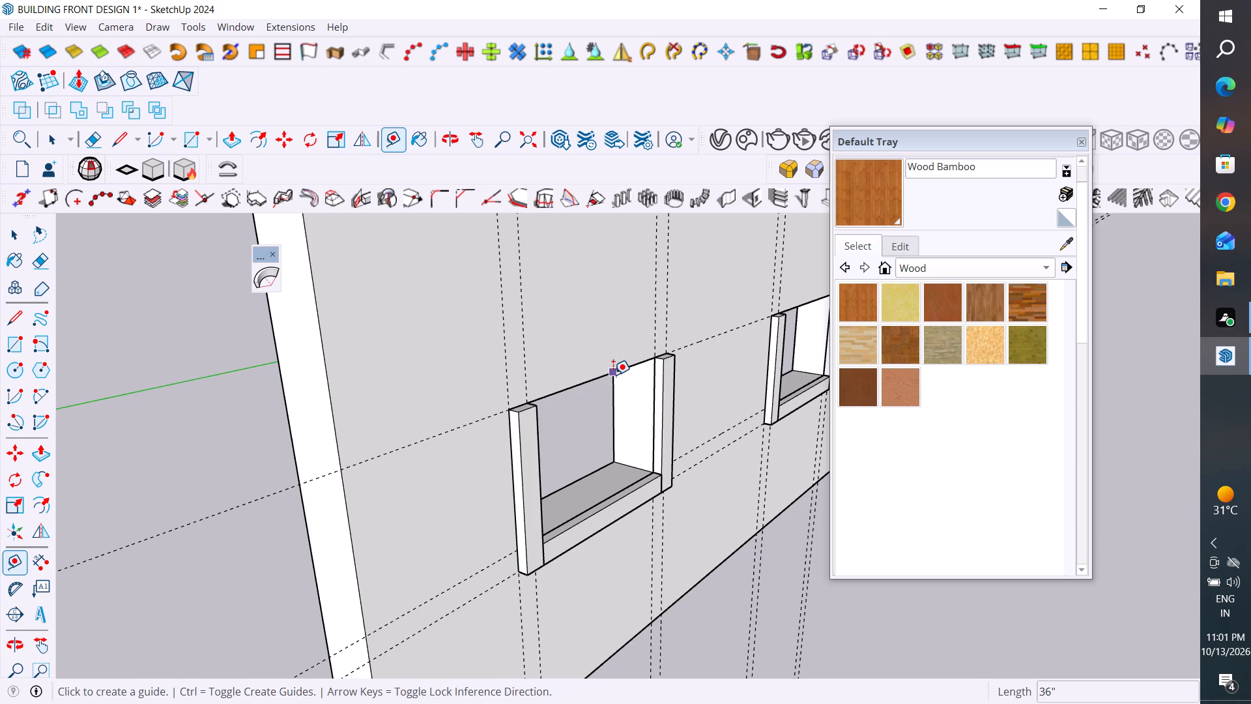
click(608, 372)
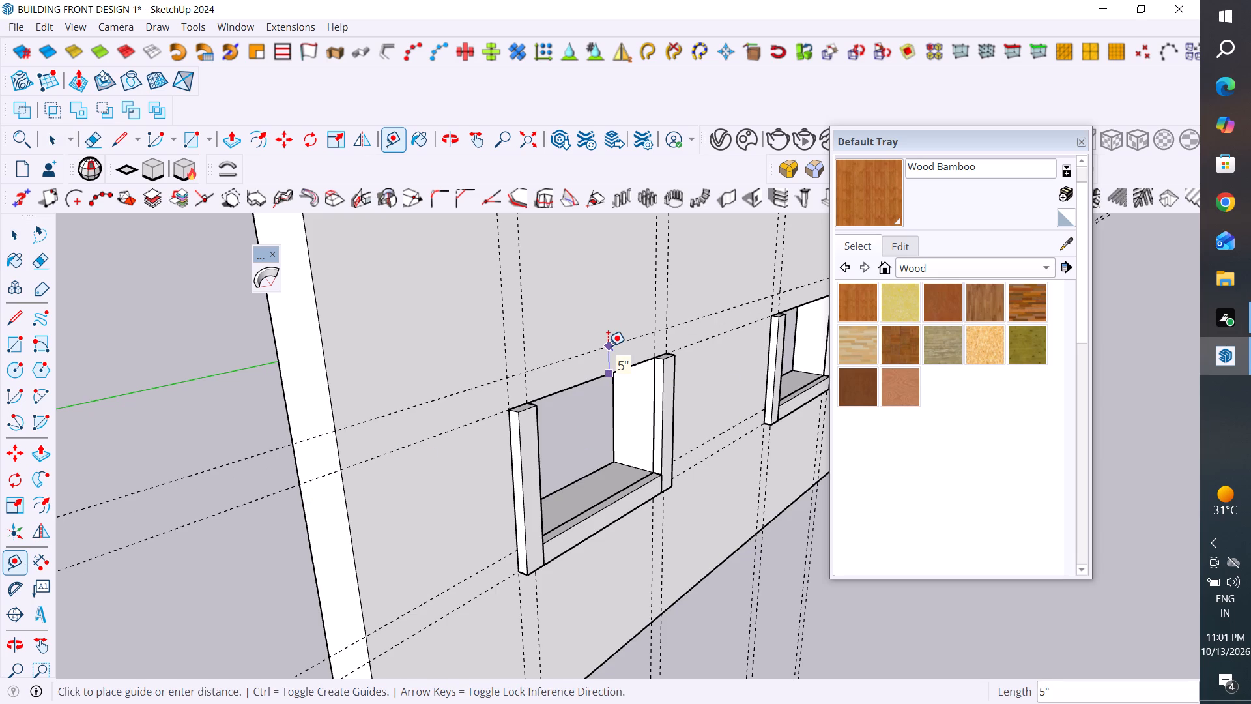
text(4")
key(Return)
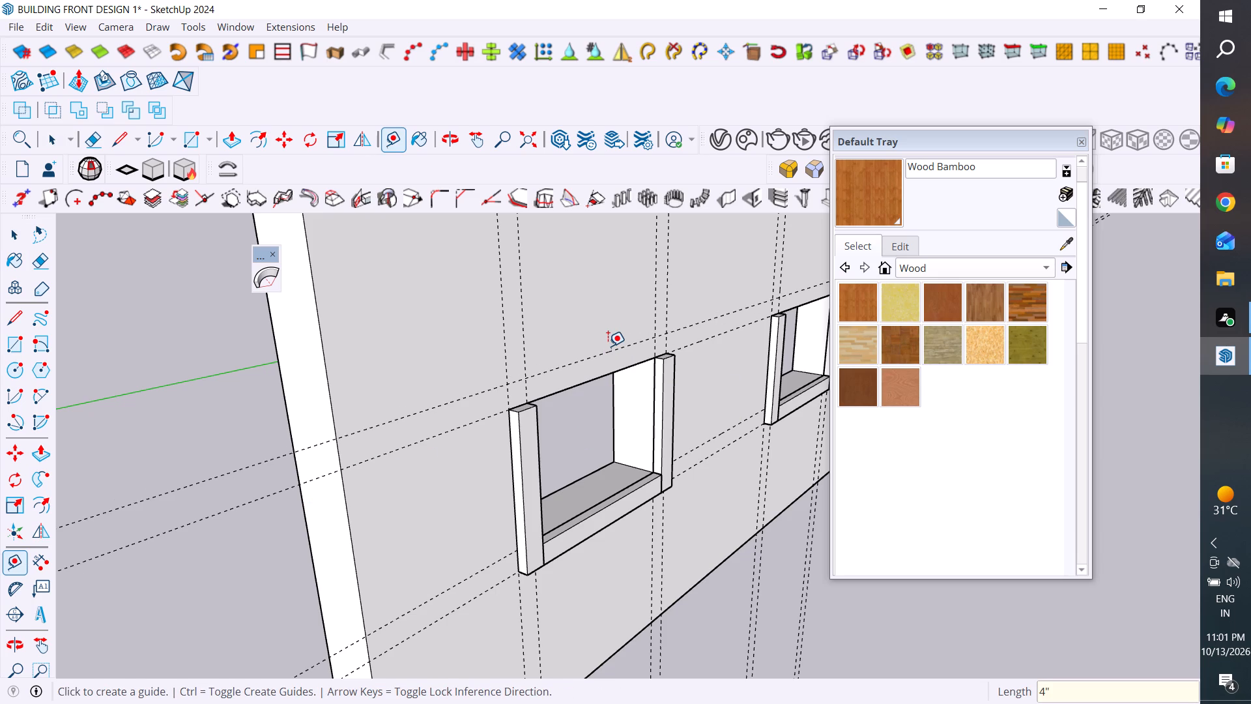
Draw a 4" by 44" rectangle above the first opening, spanning the outer edges of both side bars.
scroll(608, 346, down, 4)
middle_drag(639, 400, 406, 468)
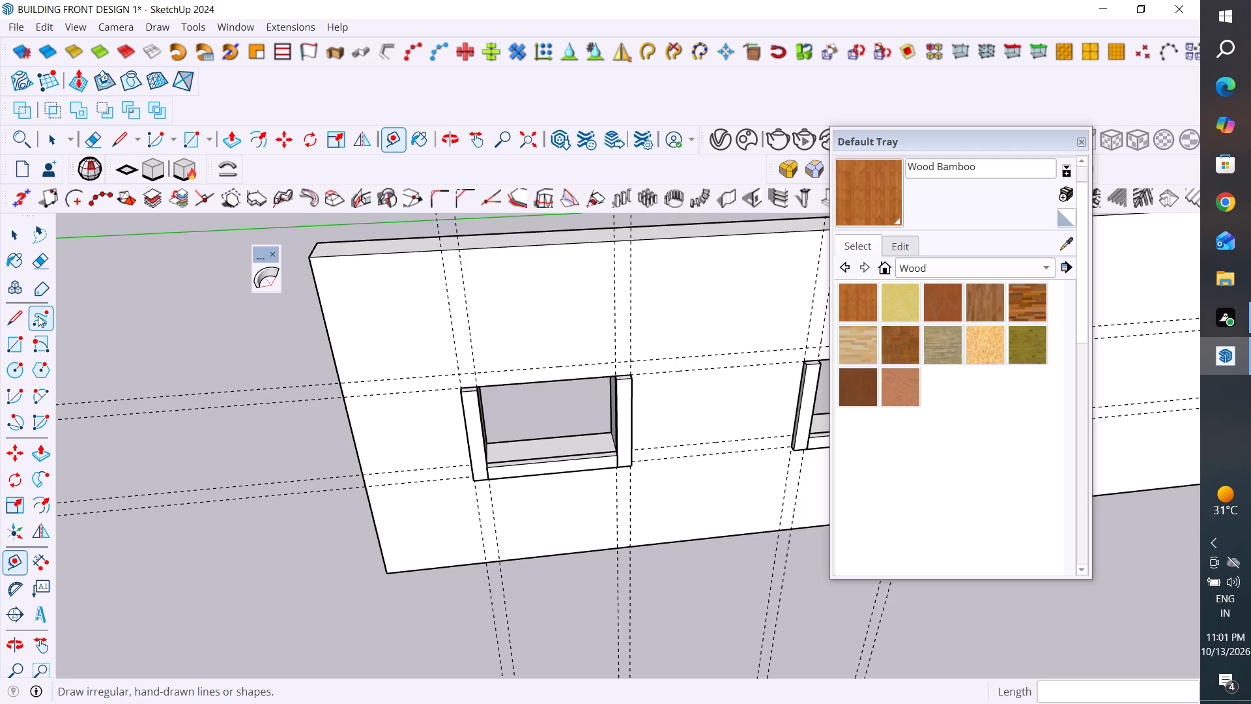
click(14, 350)
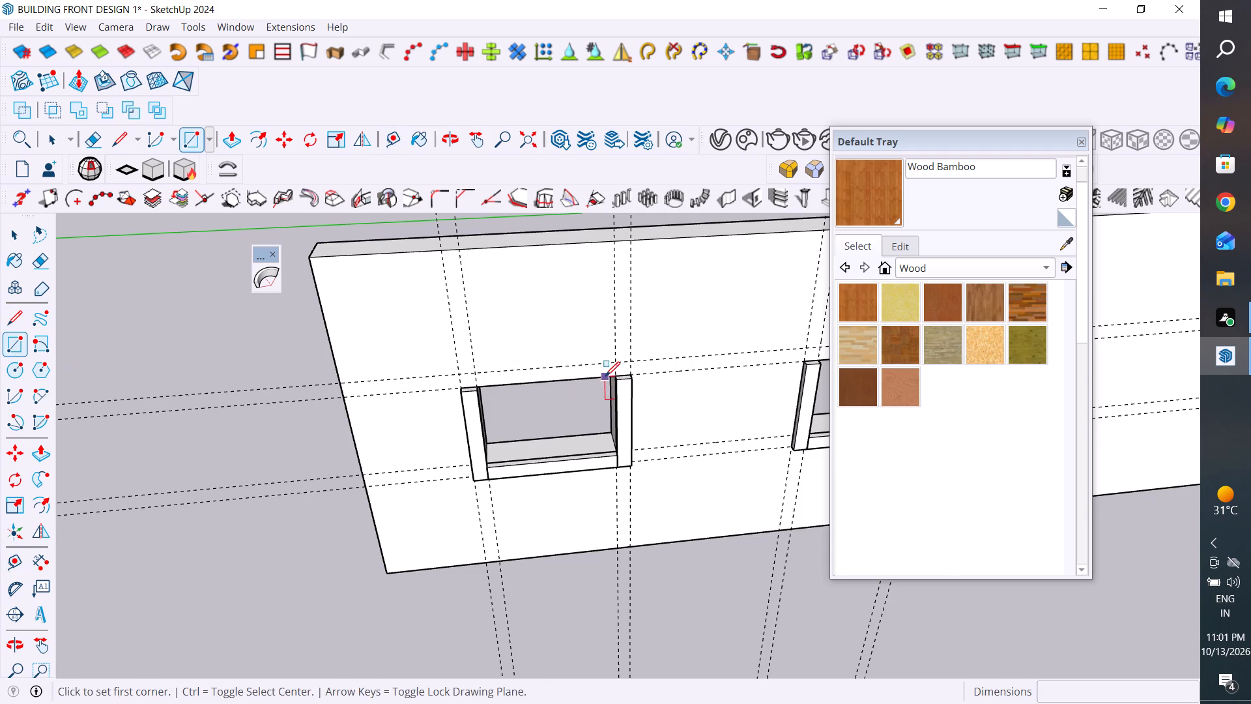
scroll(605, 376, up, 4)
click(646, 375)
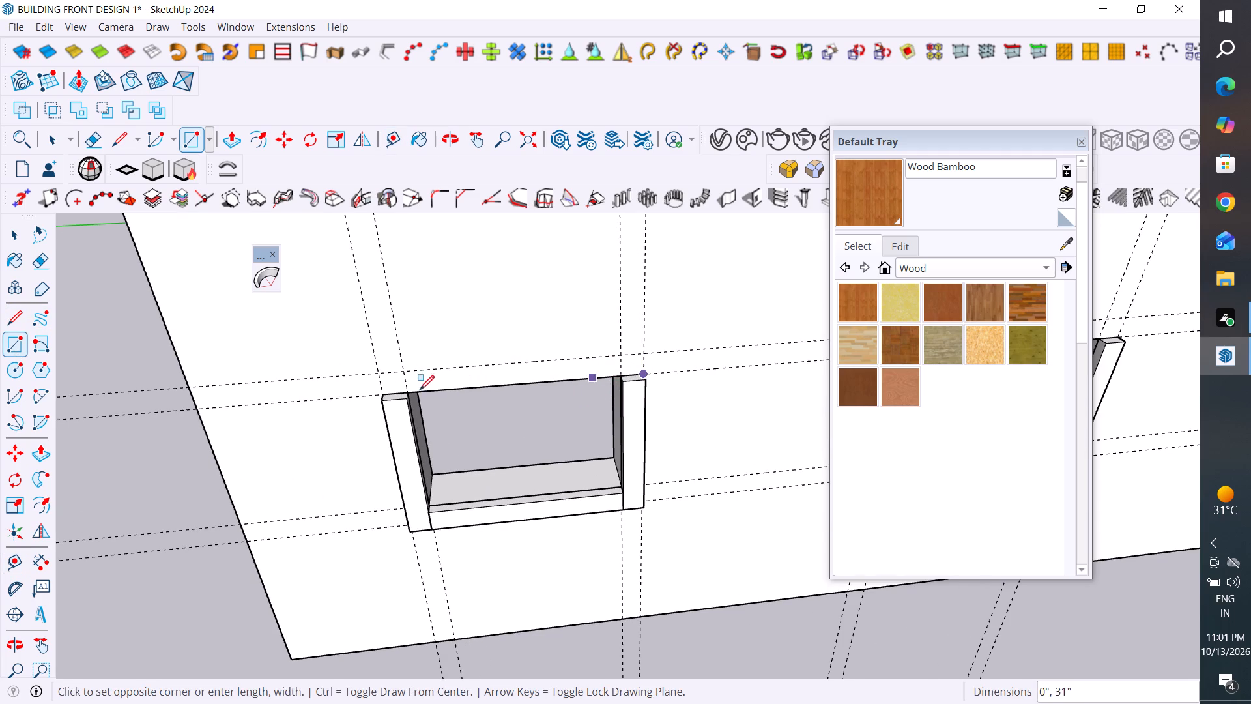
click(383, 374)
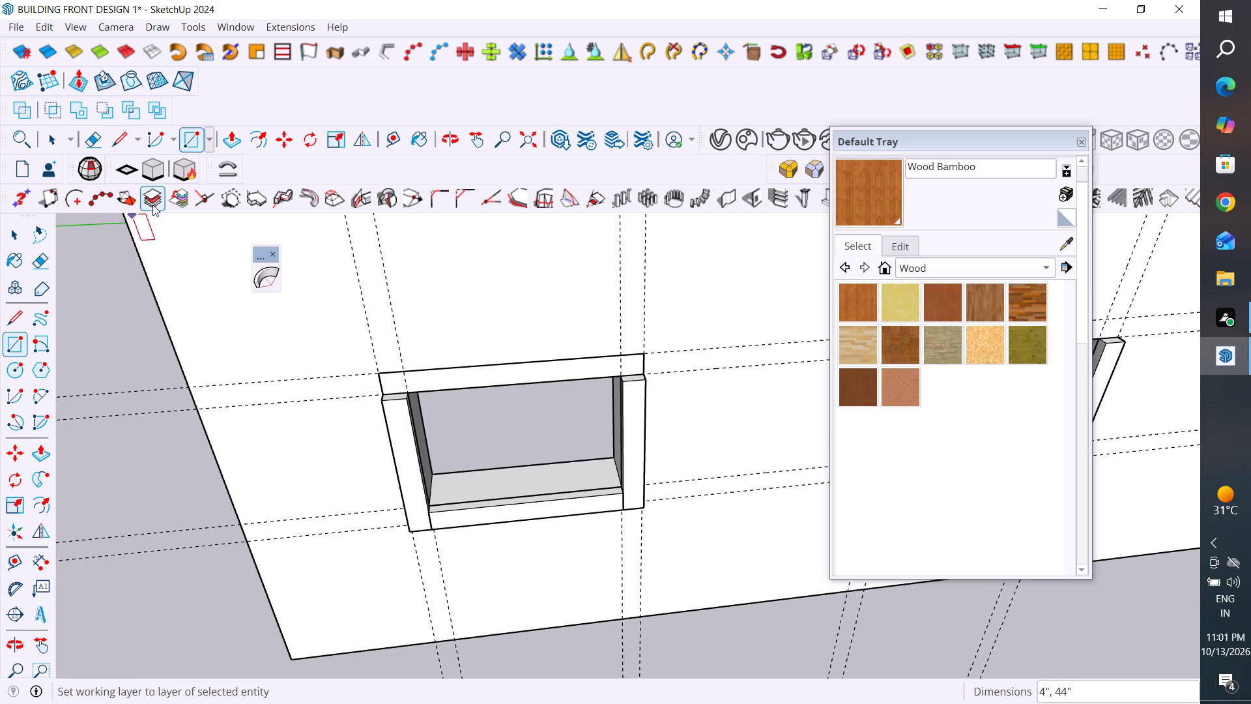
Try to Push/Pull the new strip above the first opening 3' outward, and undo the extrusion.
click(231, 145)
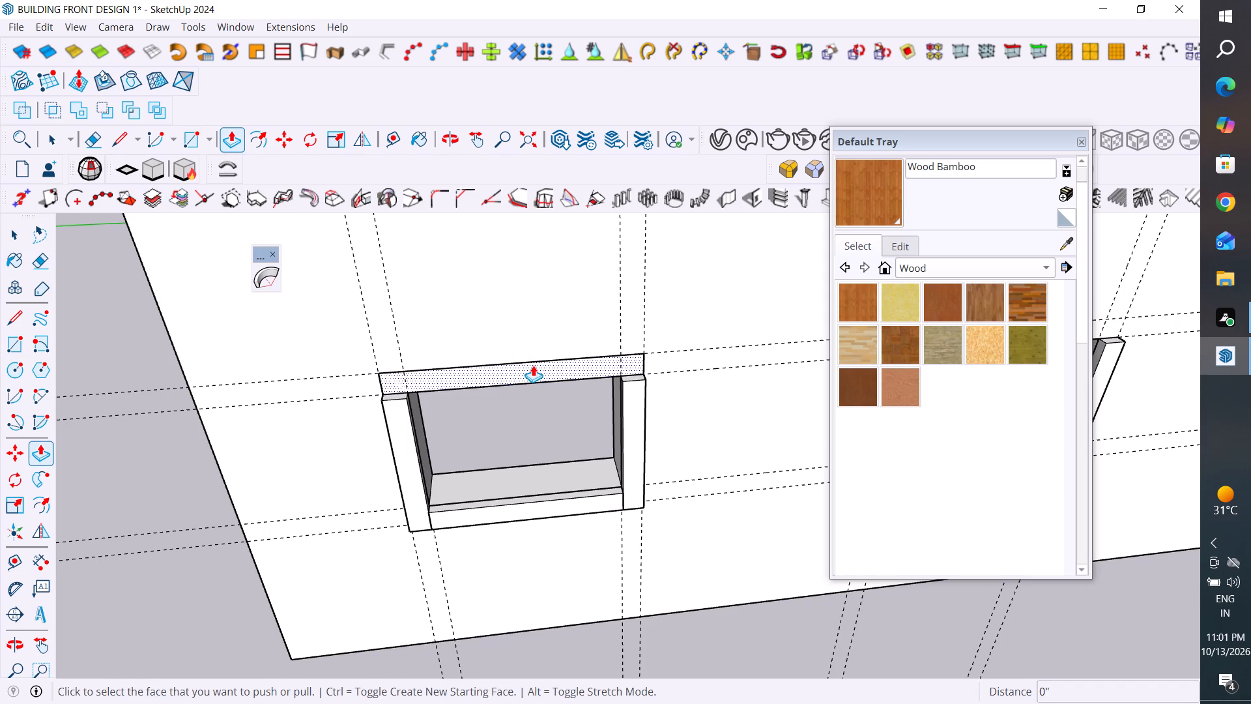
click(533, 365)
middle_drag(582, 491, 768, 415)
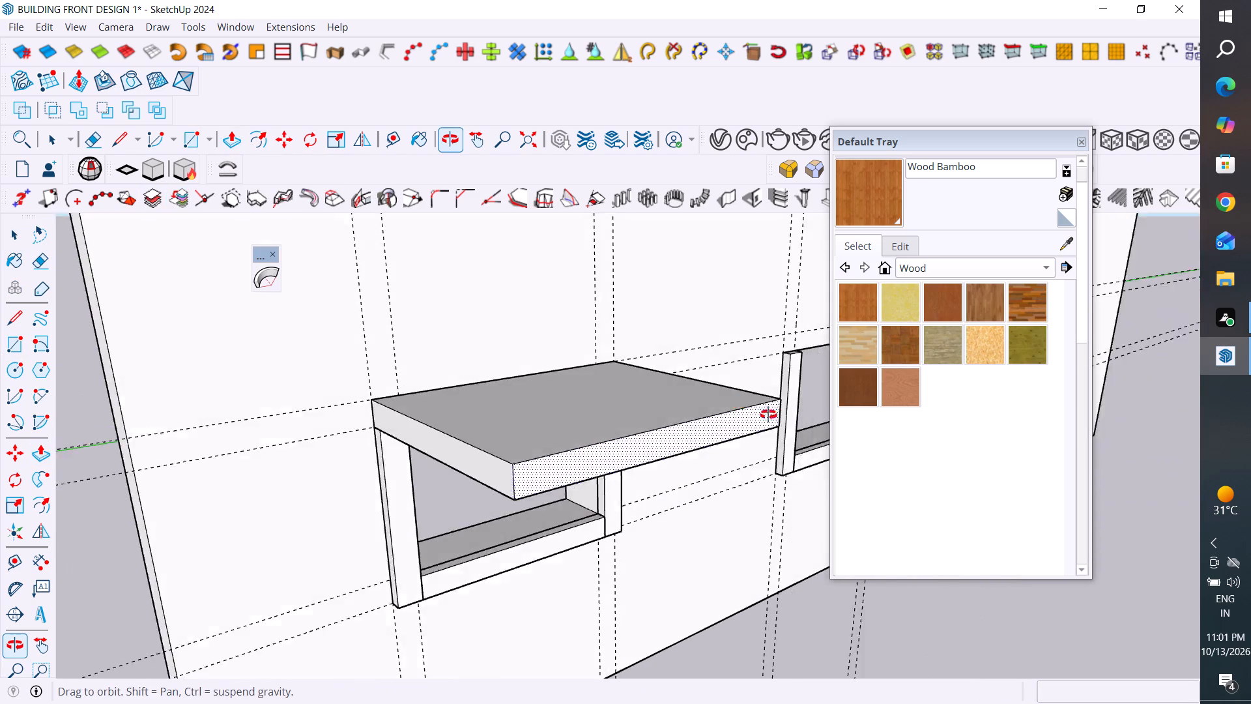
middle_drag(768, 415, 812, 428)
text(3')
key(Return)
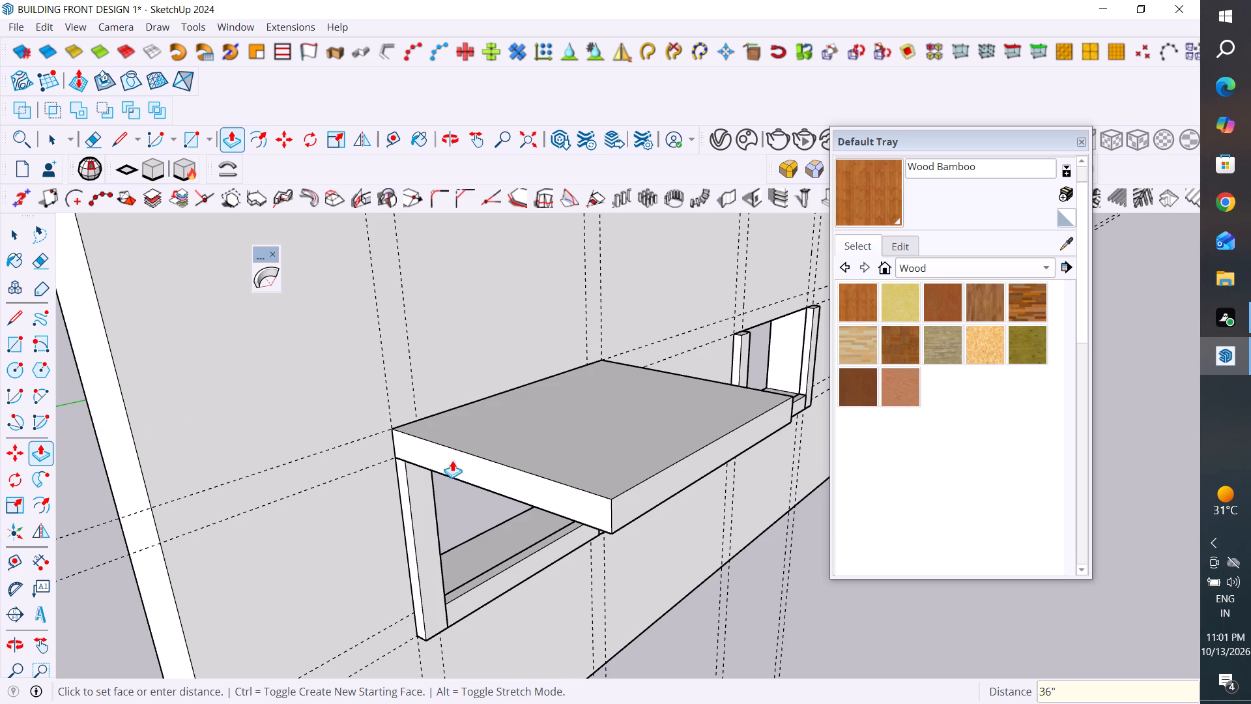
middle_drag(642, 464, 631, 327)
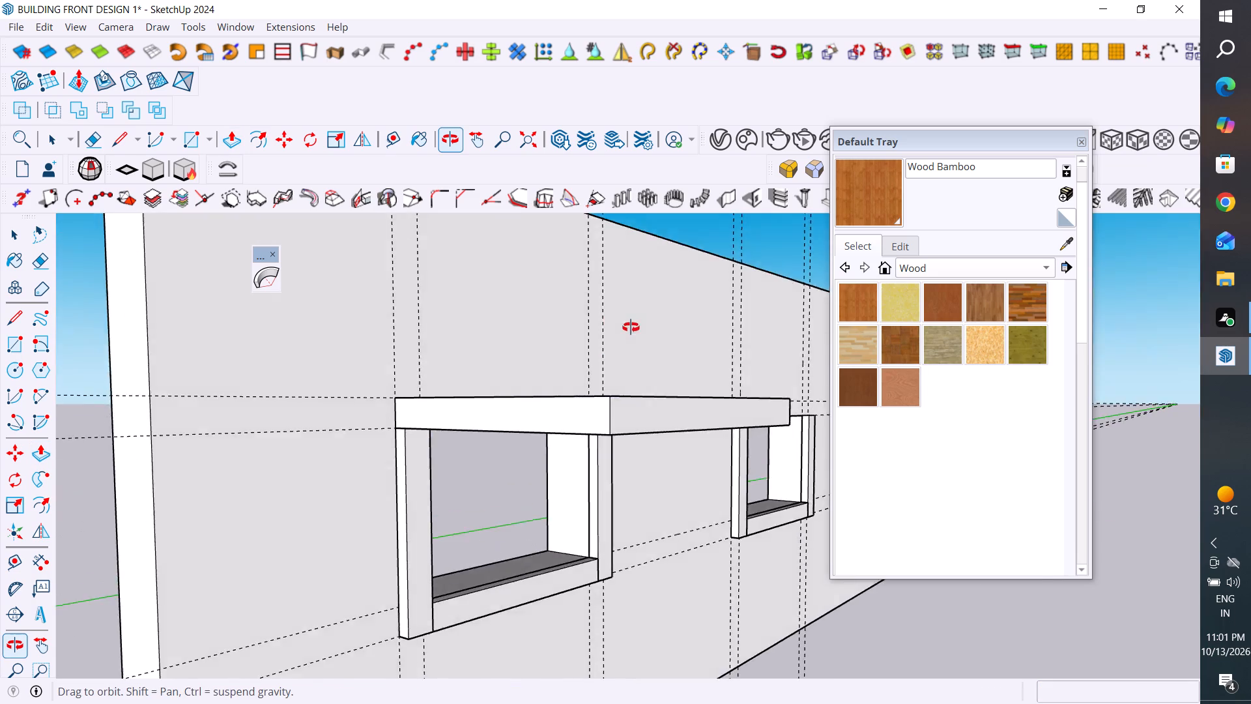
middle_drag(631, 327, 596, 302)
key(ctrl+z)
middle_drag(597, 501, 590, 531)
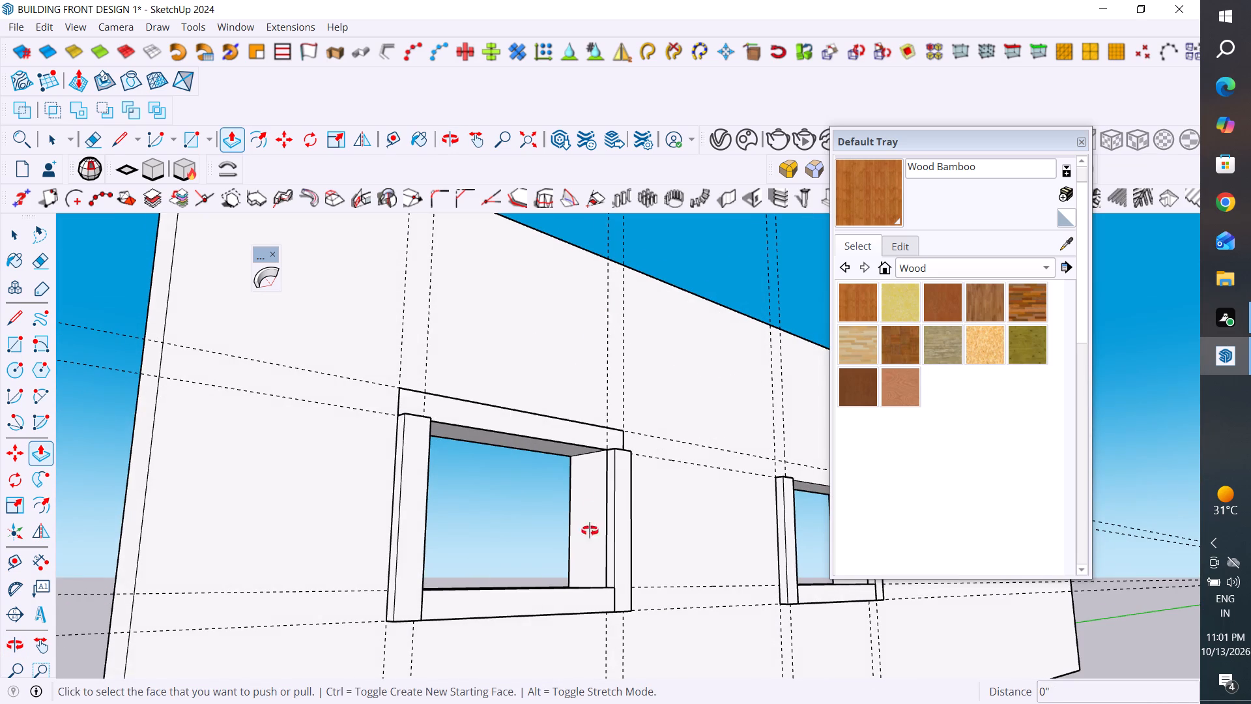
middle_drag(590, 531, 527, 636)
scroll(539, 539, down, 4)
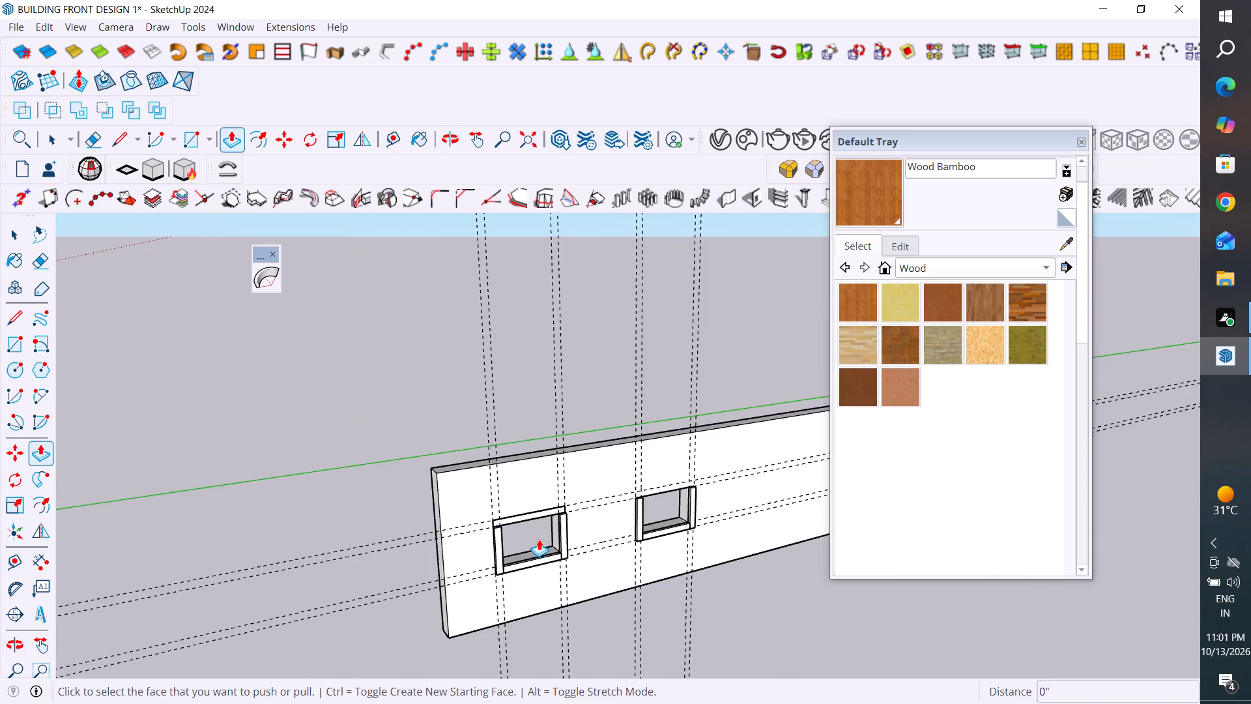
Push/Pull the strip above the first opening 23" outward as a projecting slab.
middle_drag(551, 549, 573, 490)
scroll(536, 521, up, 3)
middle_drag(547, 523, 554, 530)
scroll(554, 530, down, 2)
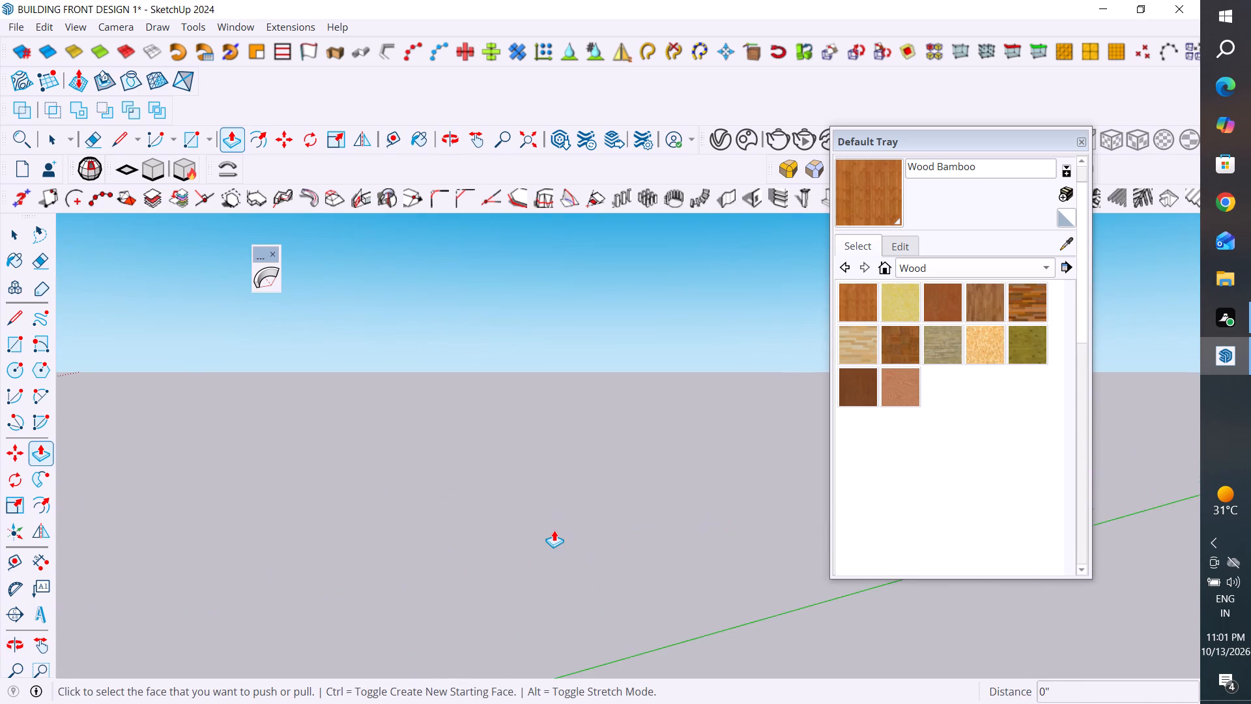
scroll(554, 530, down, 8)
middle_drag(583, 604, 659, 626)
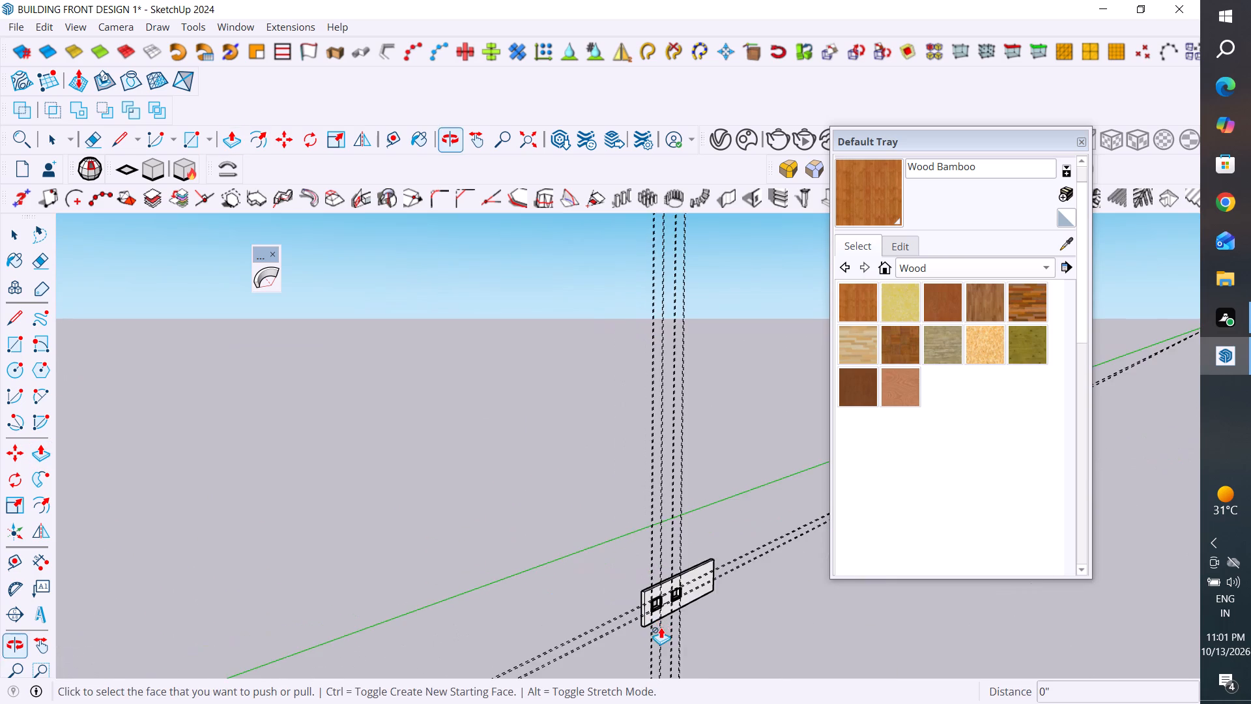
scroll(663, 627, up, 18)
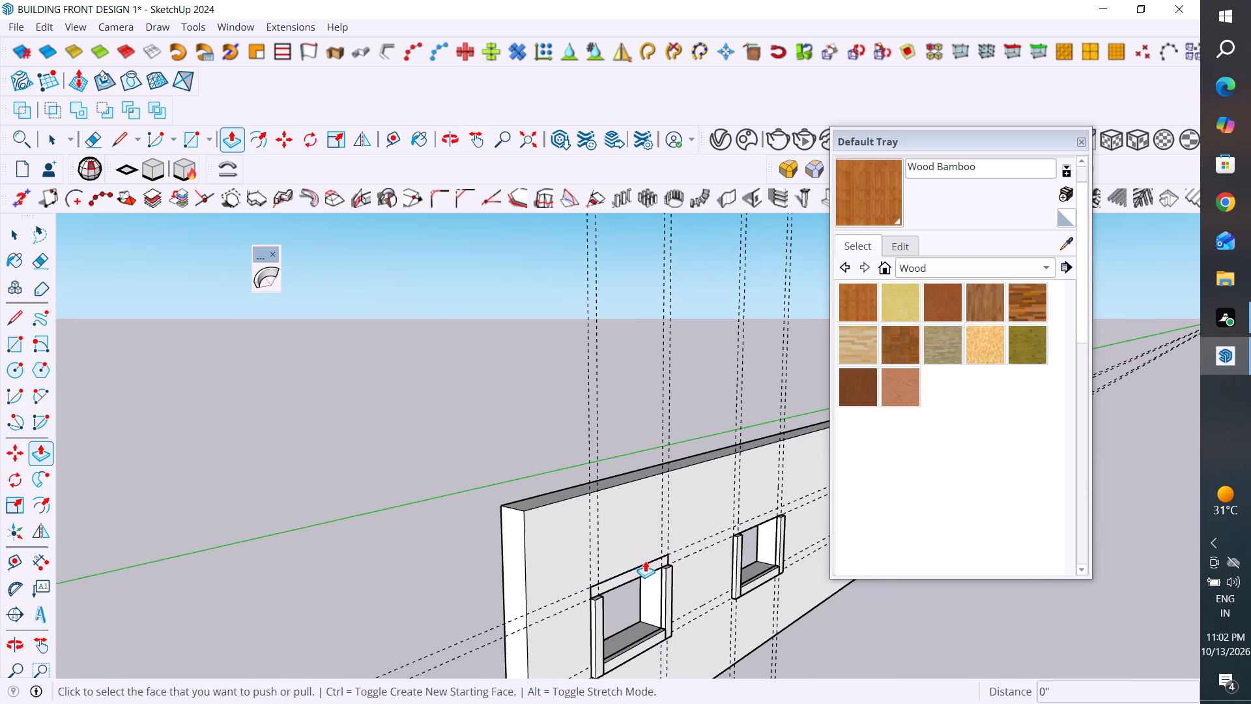
click(648, 565)
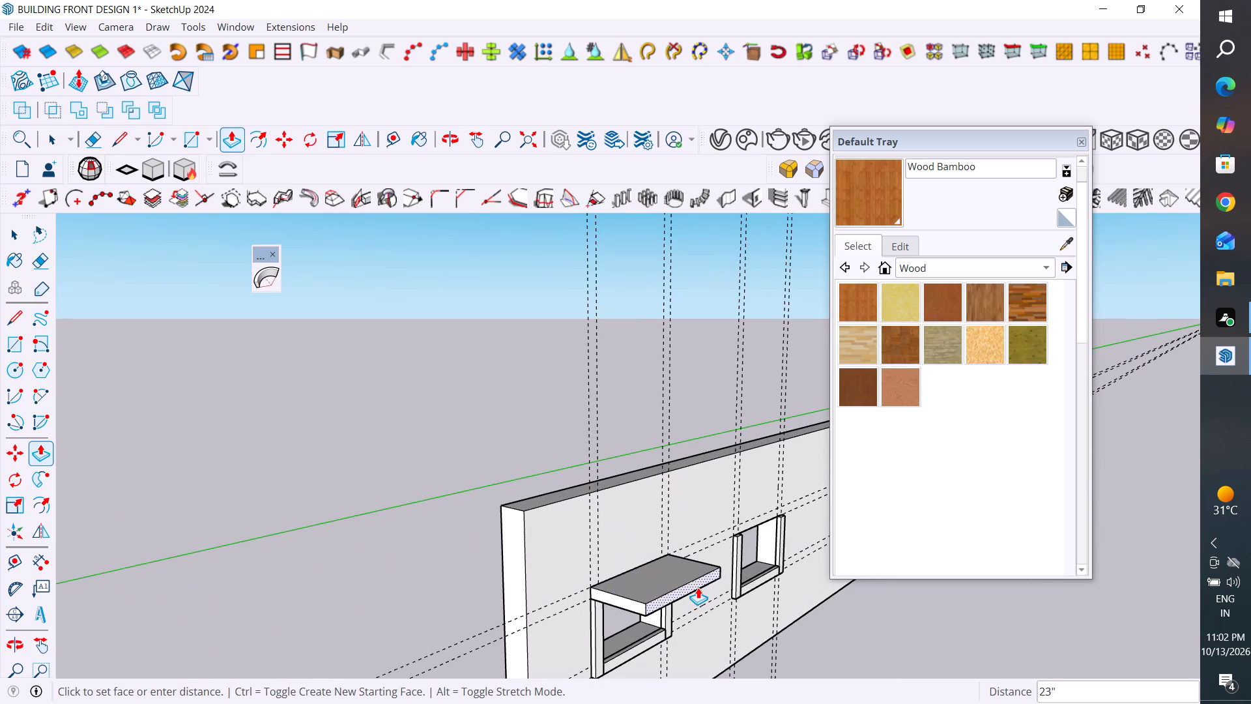
click(698, 587)
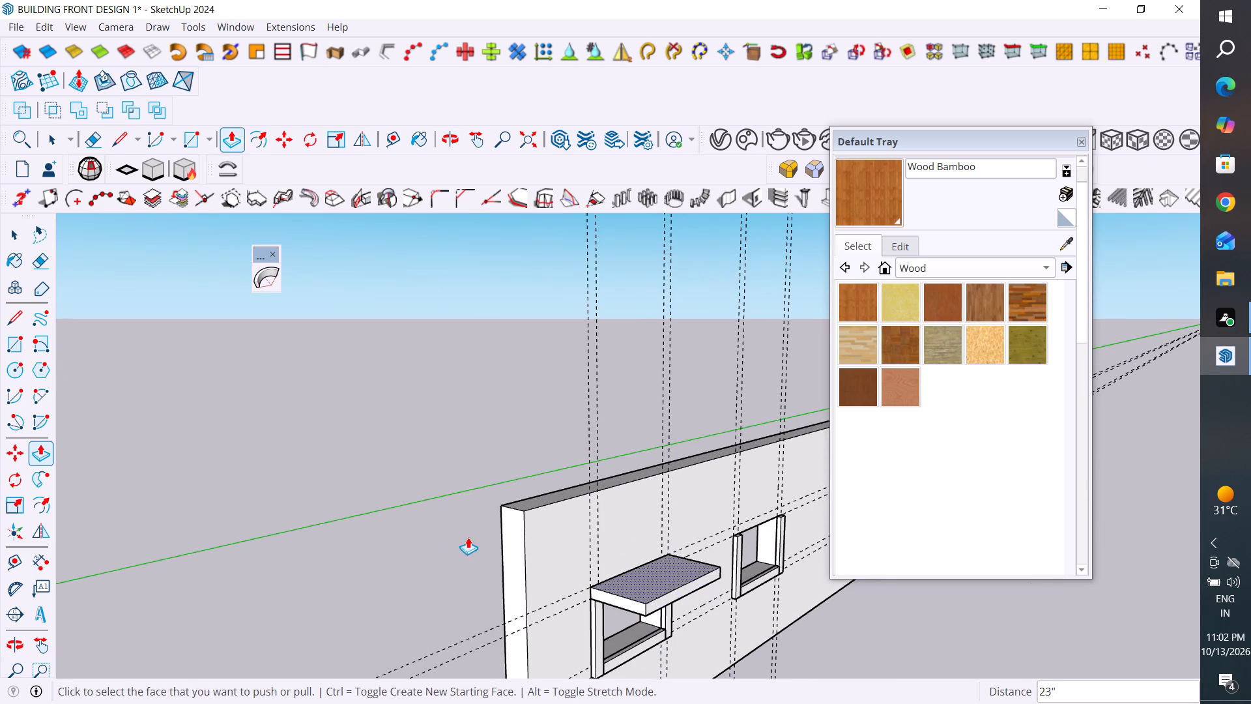
Copy the projecting slab with its connected frame geometry 79" along the wall, past the end beside the first opening.
click(18, 235)
scroll(517, 508, down, 3)
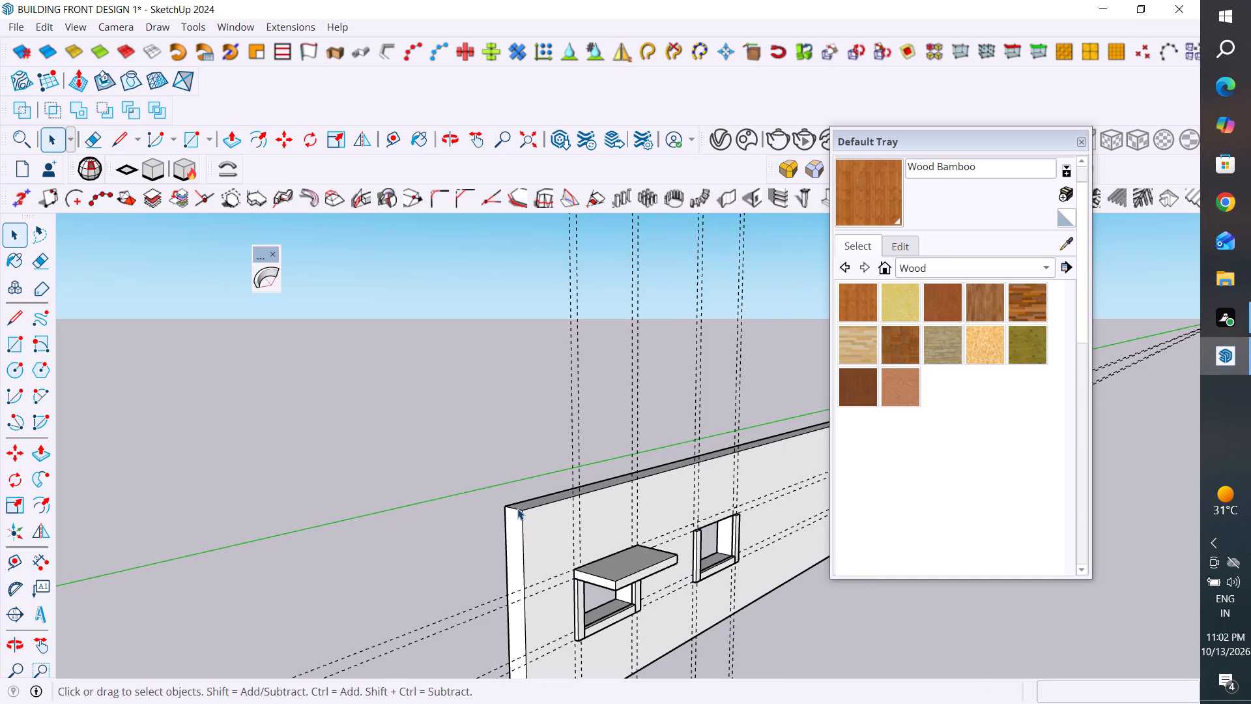
middle_drag(655, 545, 568, 581)
triple_click(596, 585)
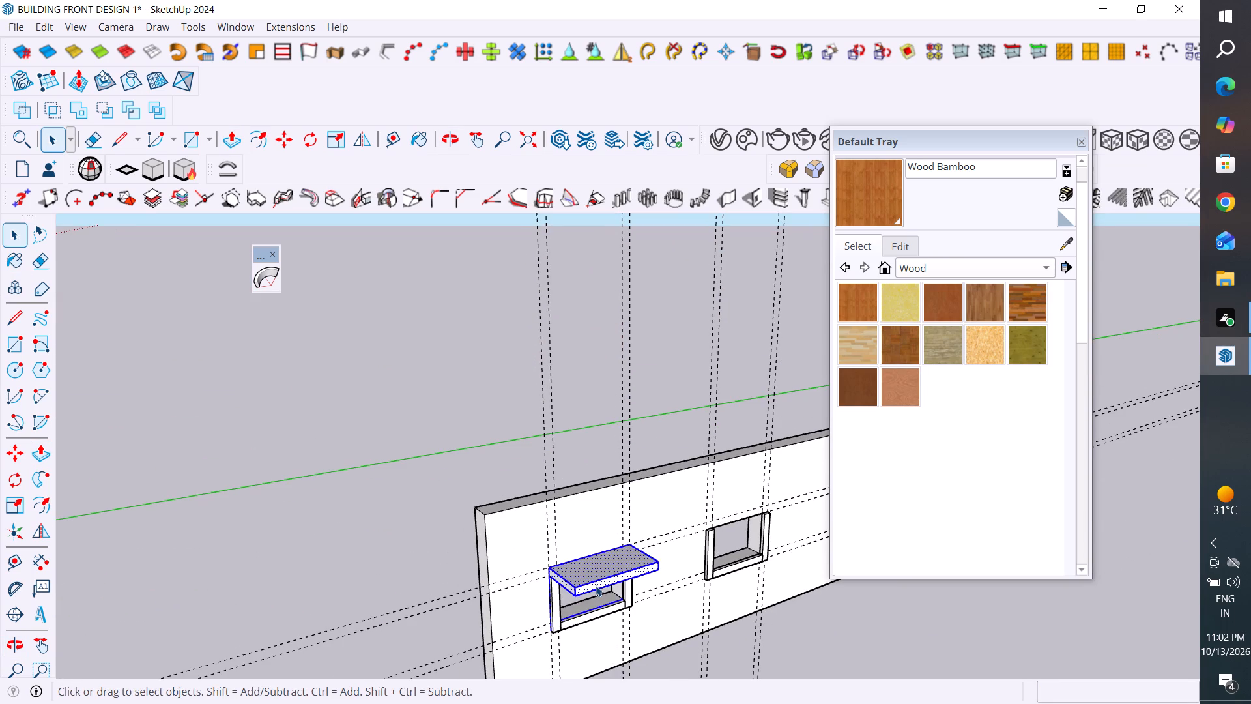
click(596, 585)
key(m)
scroll(550, 571, up, 3)
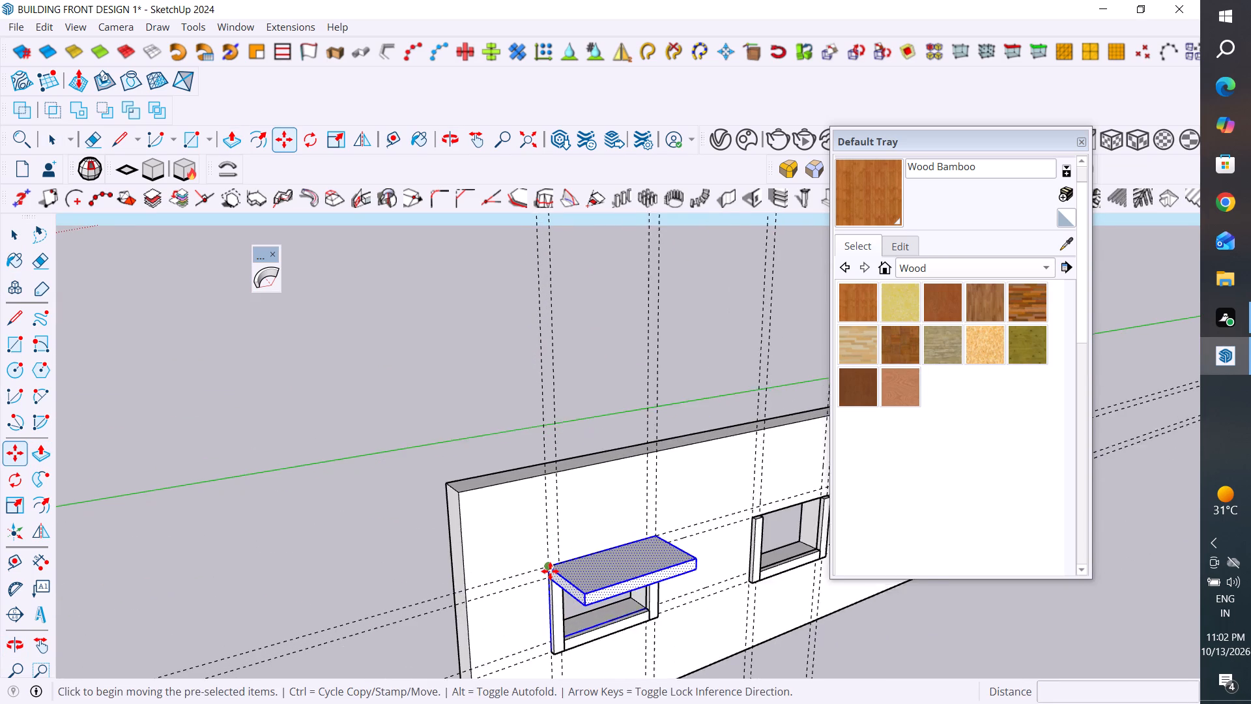
scroll(550, 571, up, 1)
click(550, 571)
scroll(550, 571, down, 3)
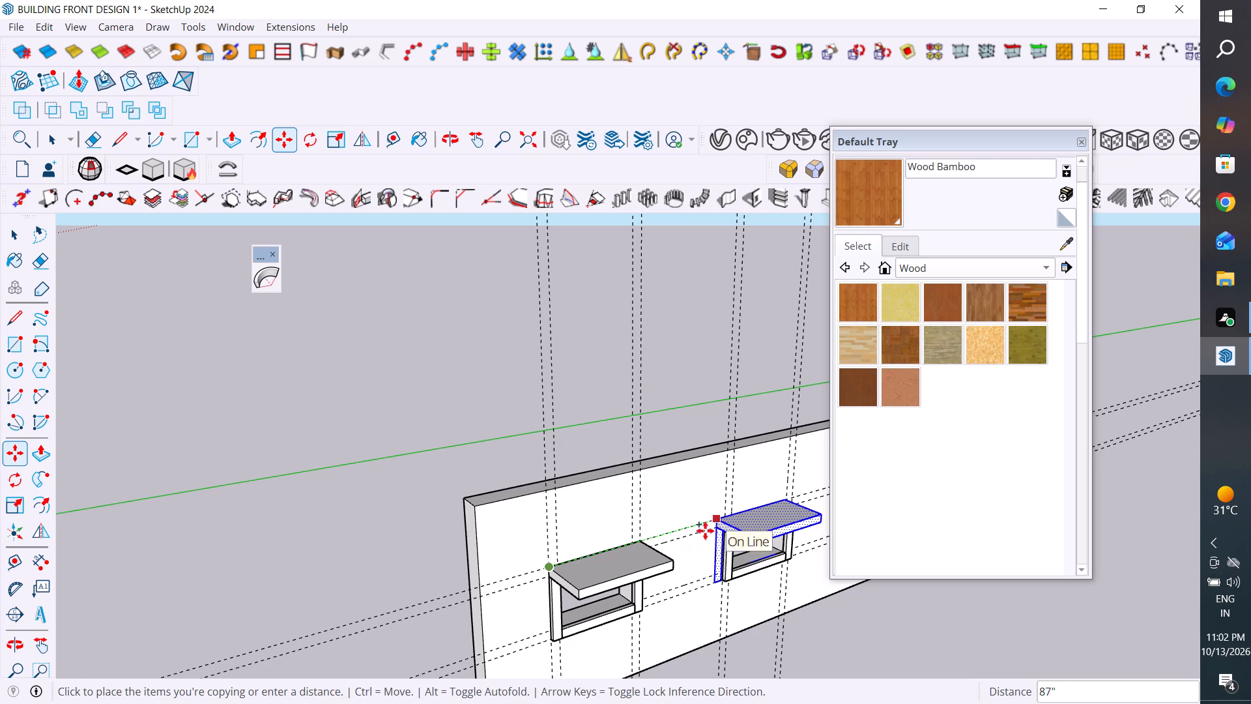
scroll(348, 618, down, 3)
middle_drag(348, 618, 377, 505)
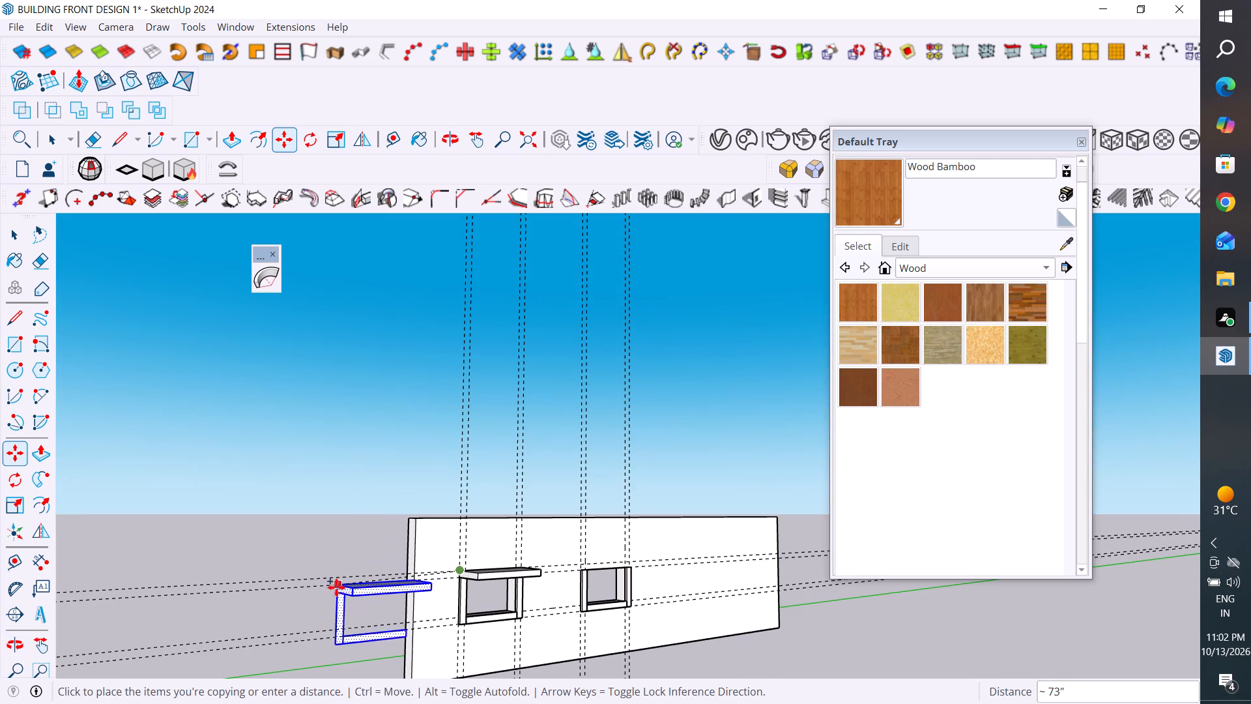
click(328, 579)
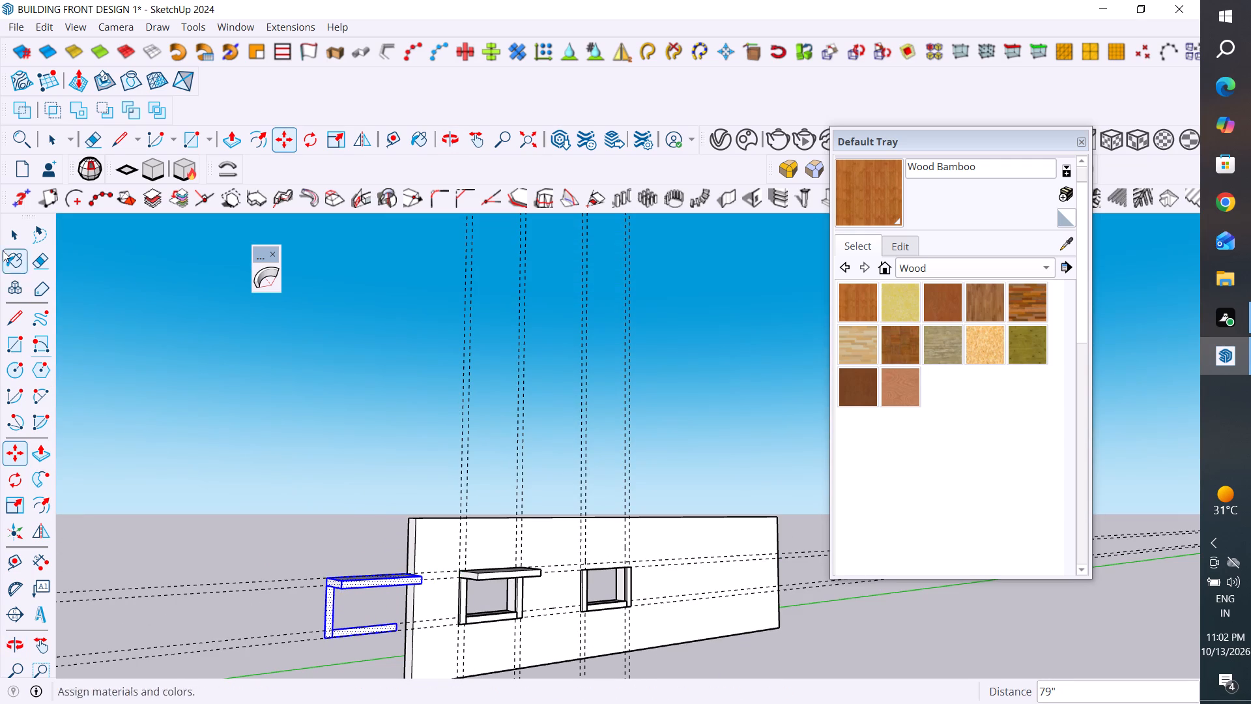
click(12, 240)
click(179, 359)
Delete all the horizontal and vertical guide lines around the wall openings.
scroll(302, 636, up, 2)
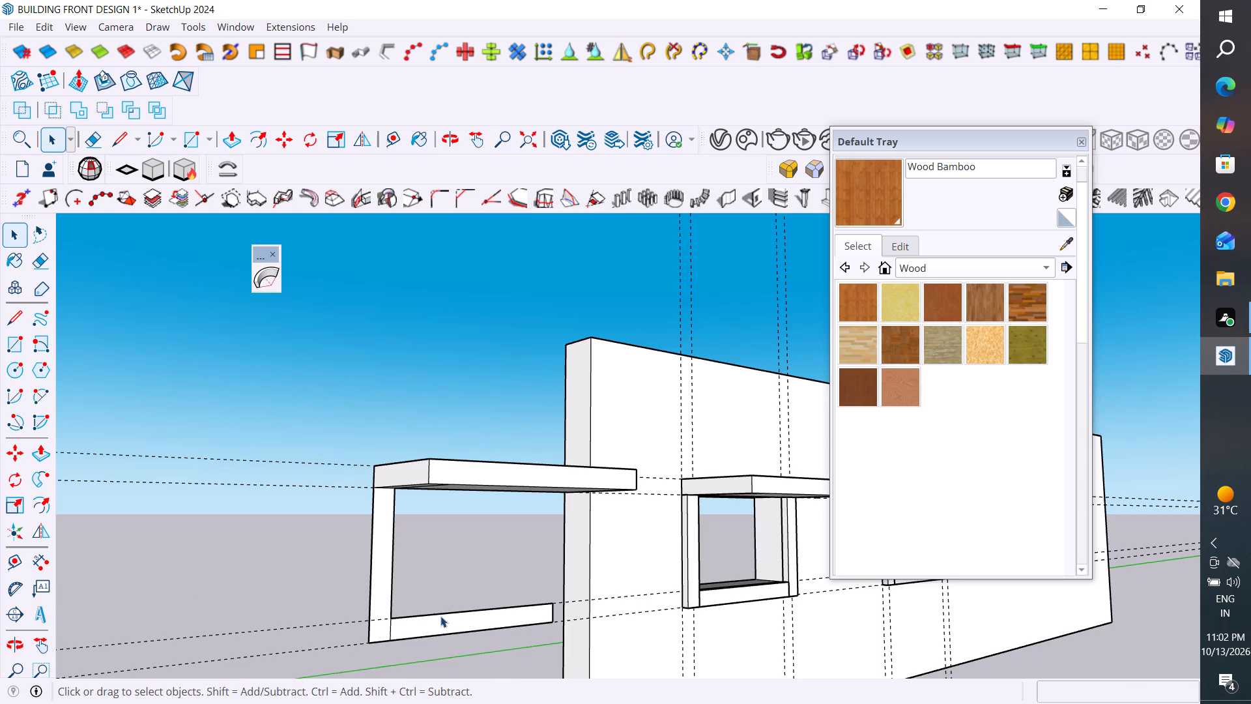
click(437, 626)
scroll(300, 440, down, 3)
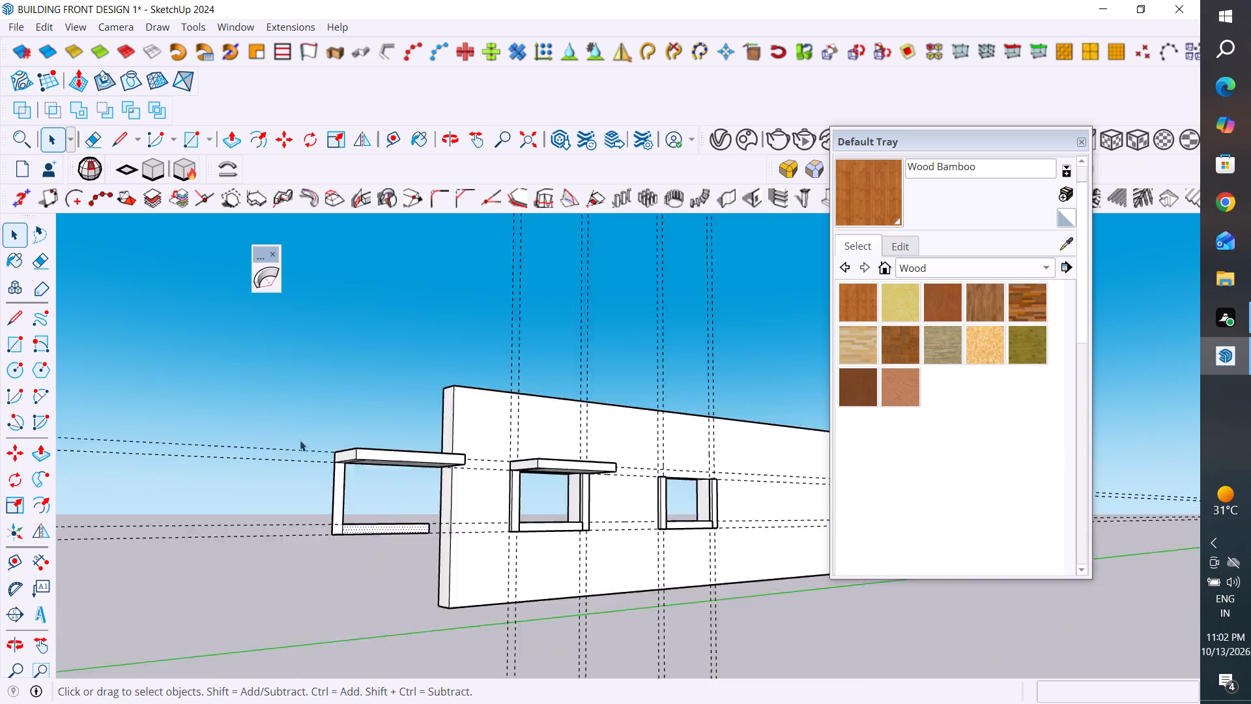
middle_drag(314, 510, 304, 551)
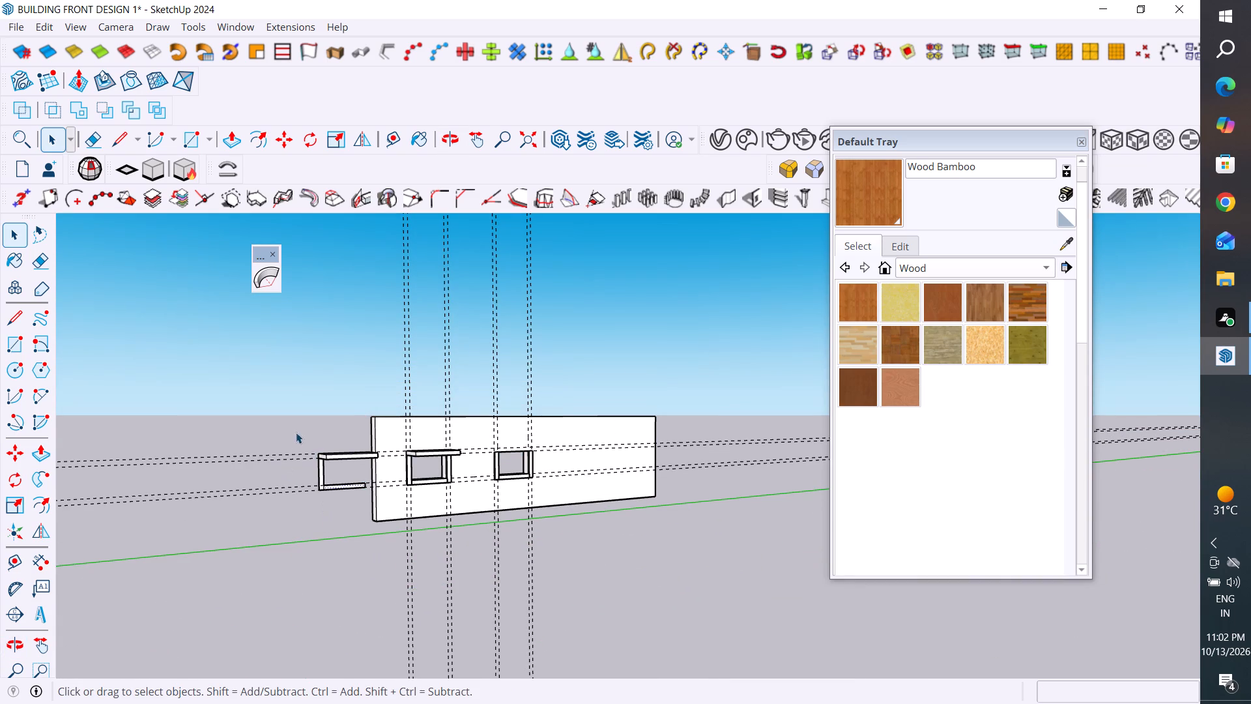
drag(284, 449, 244, 510)
click(272, 493)
key(Delete)
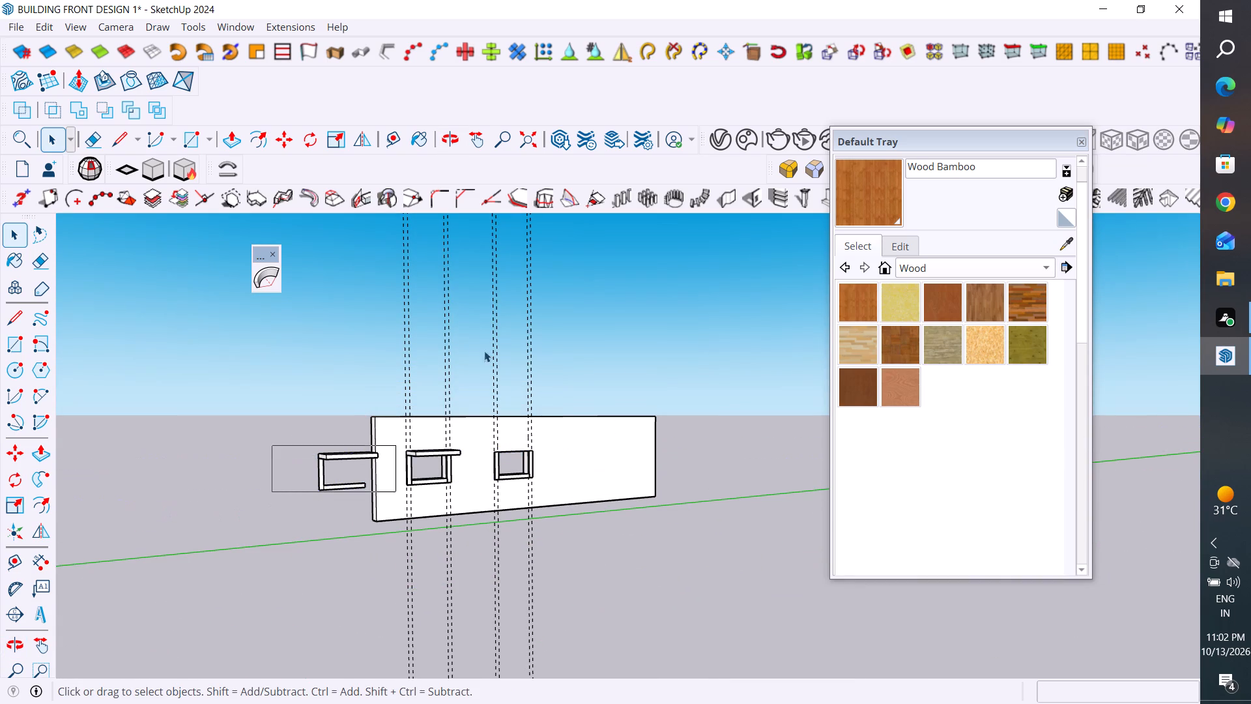
click(216, 475)
drag(551, 334, 365, 383)
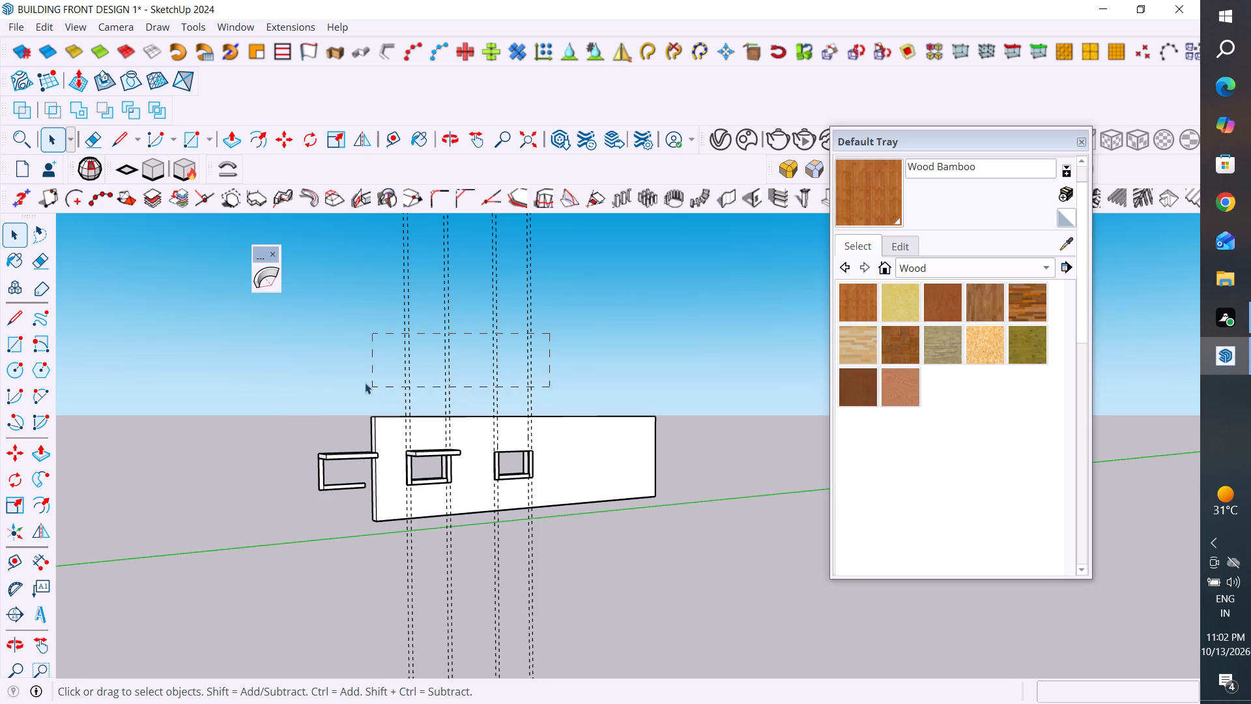
drag(365, 383, 356, 377)
key(Delete)
click(349, 395)
click(306, 420)
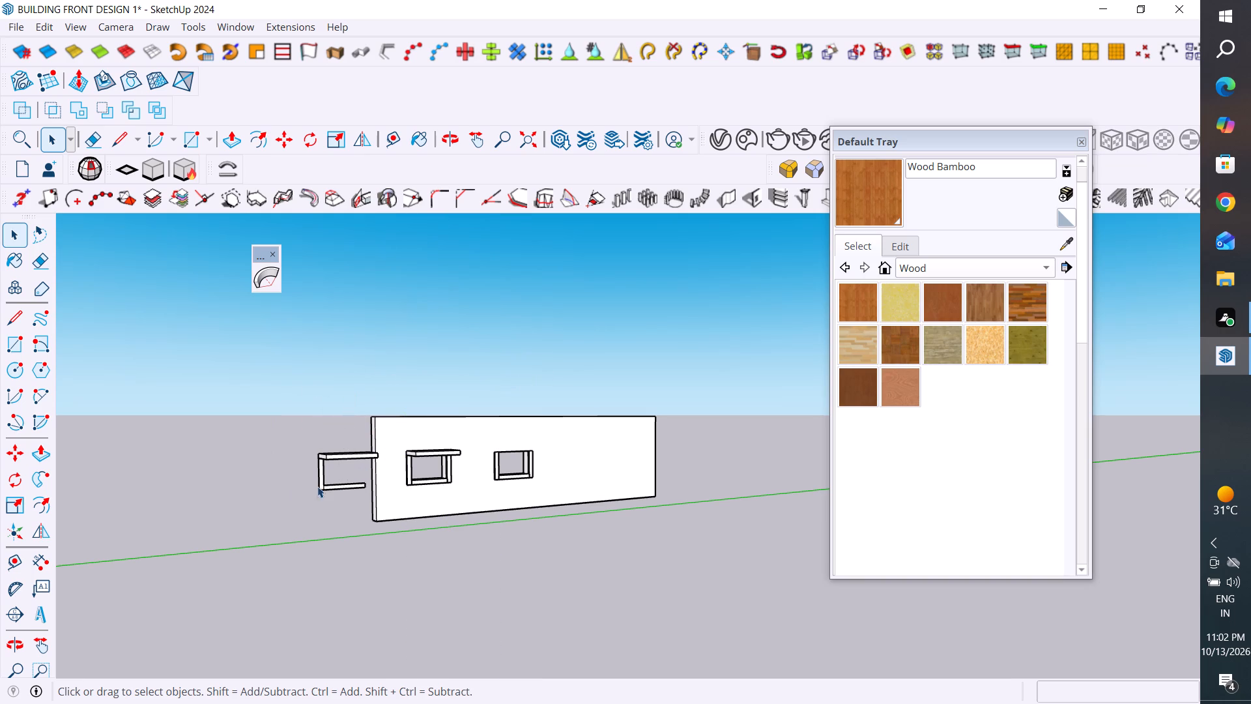
Delete the side bar, bottom bar and leftover edge from the copied frame, keeping only the slab.
scroll(324, 488, up, 2)
drag(343, 474, 296, 521)
key(Delete)
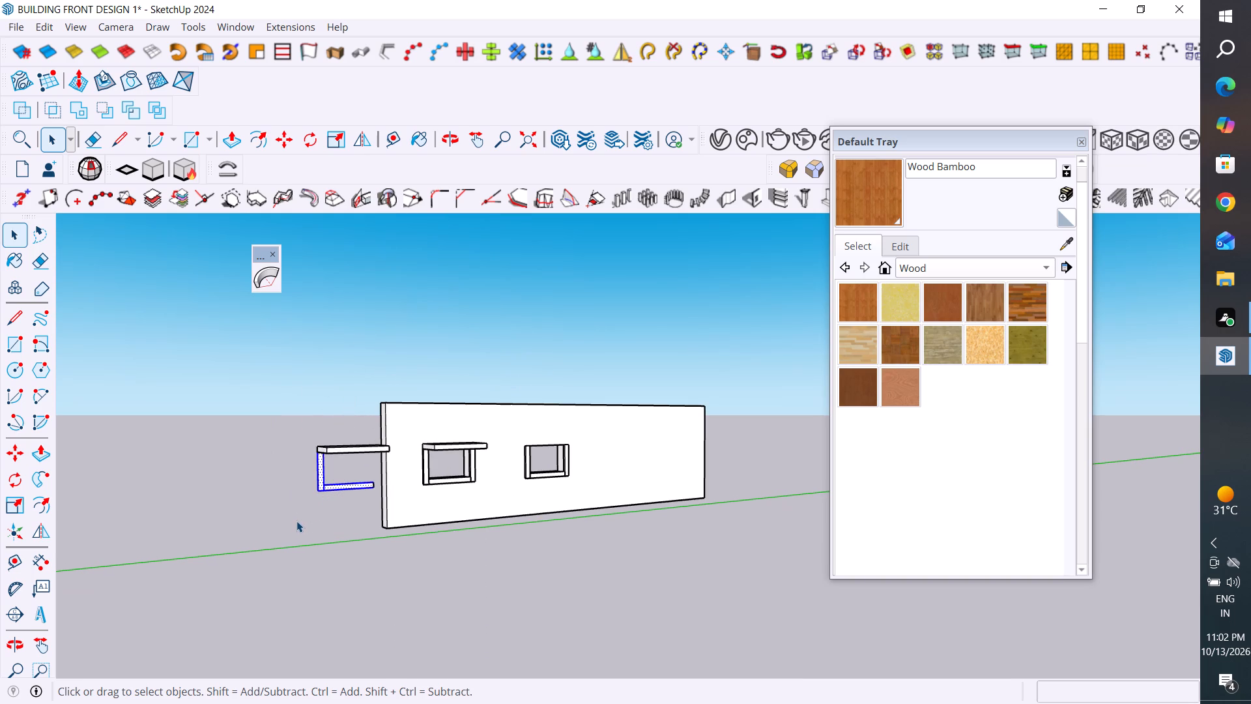
scroll(371, 460, up, 1)
drag(379, 484, 356, 519)
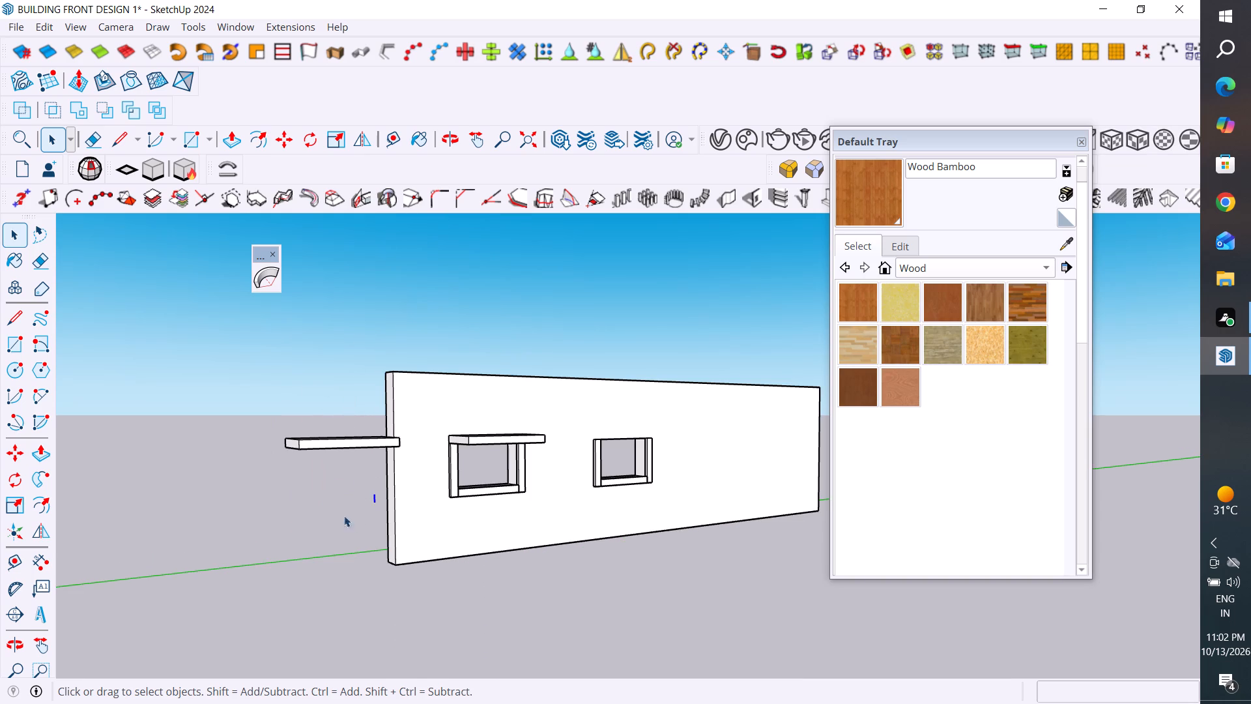
key(Delete)
Make the copied slab a group.
scroll(389, 476, up, 2)
middle_drag(365, 471, 559, 520)
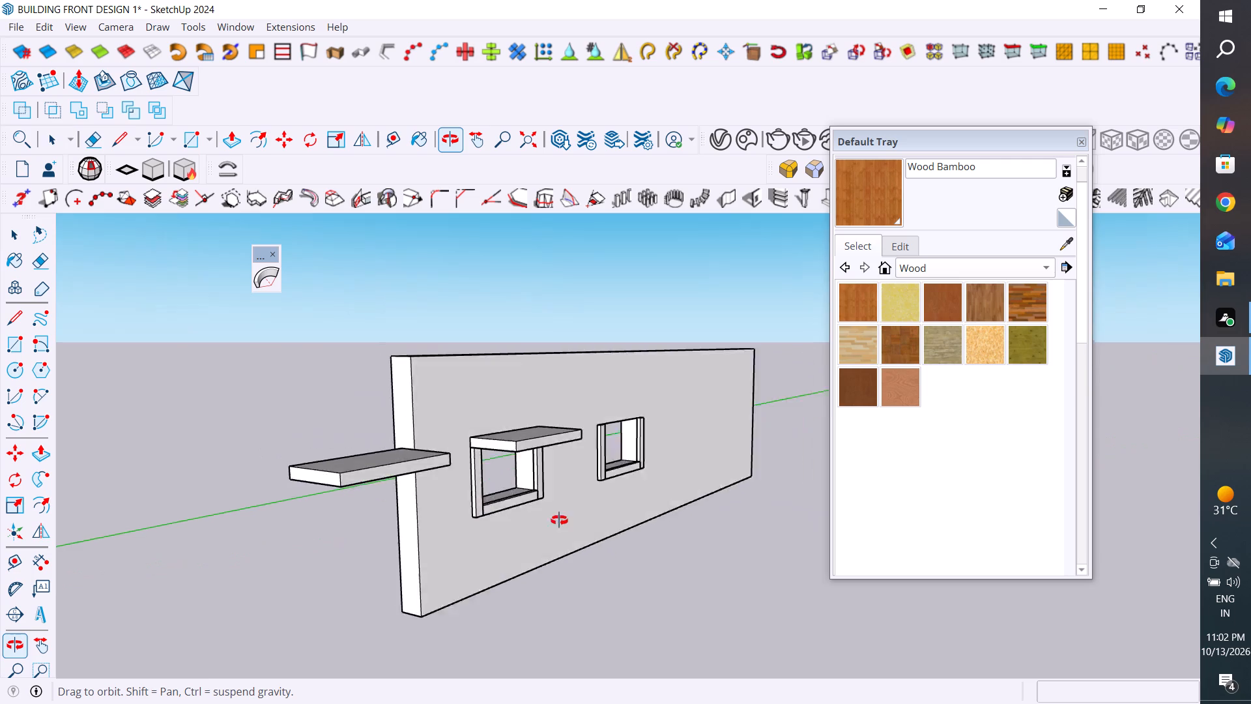
middle_drag(559, 520, 314, 637)
triple_click(346, 488)
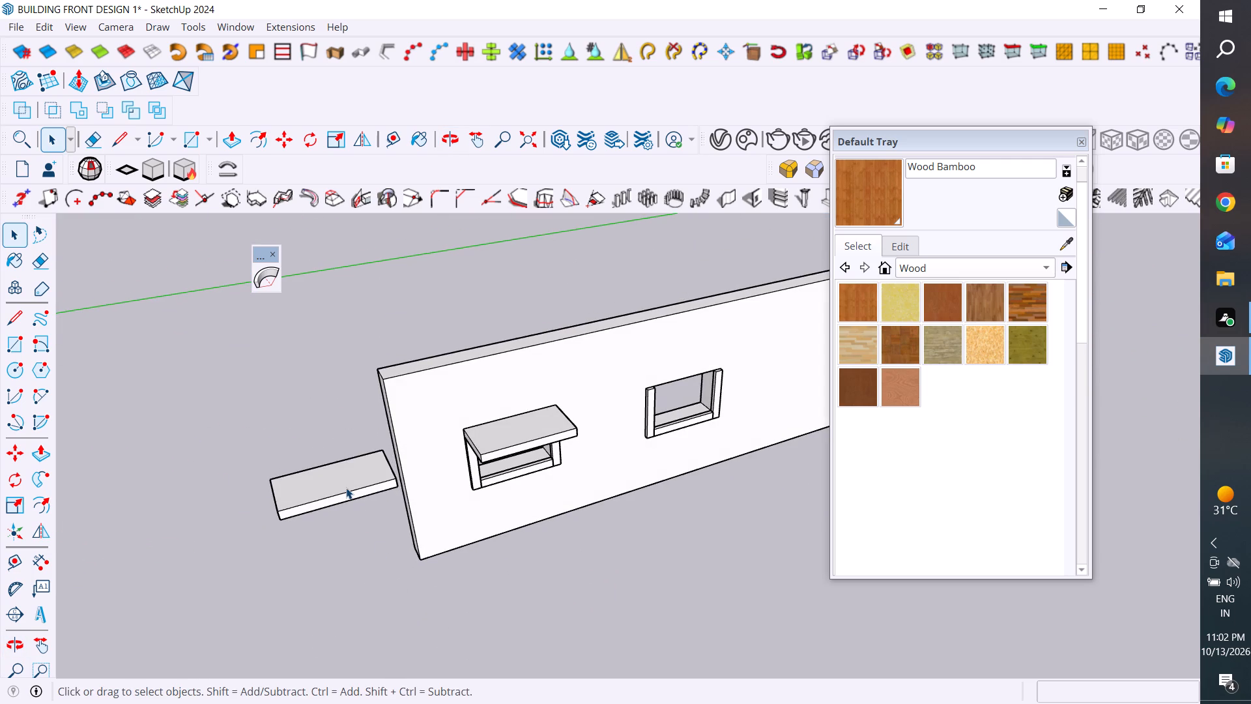
click(346, 488)
right_click(346, 488)
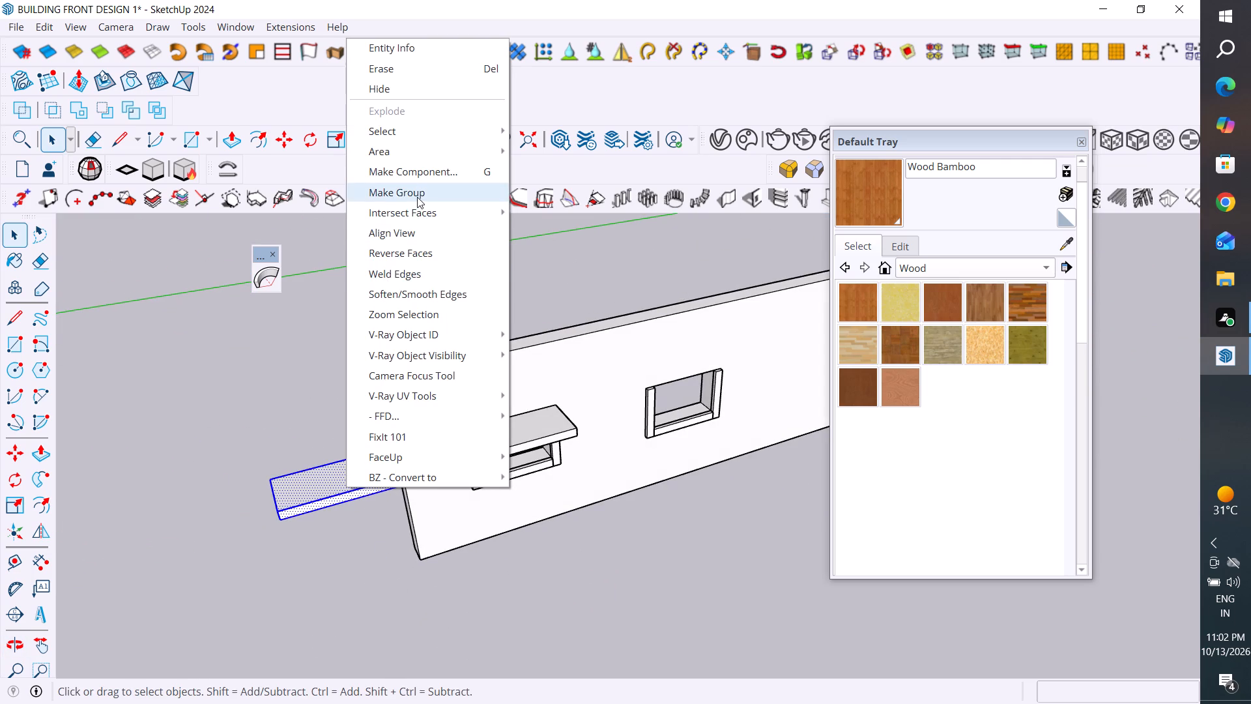
click(417, 197)
click(356, 373)
Move the slab group 171" along the wall by its lower corner onto the second opening's side bar.
drag(300, 497, 296, 515)
click(303, 516)
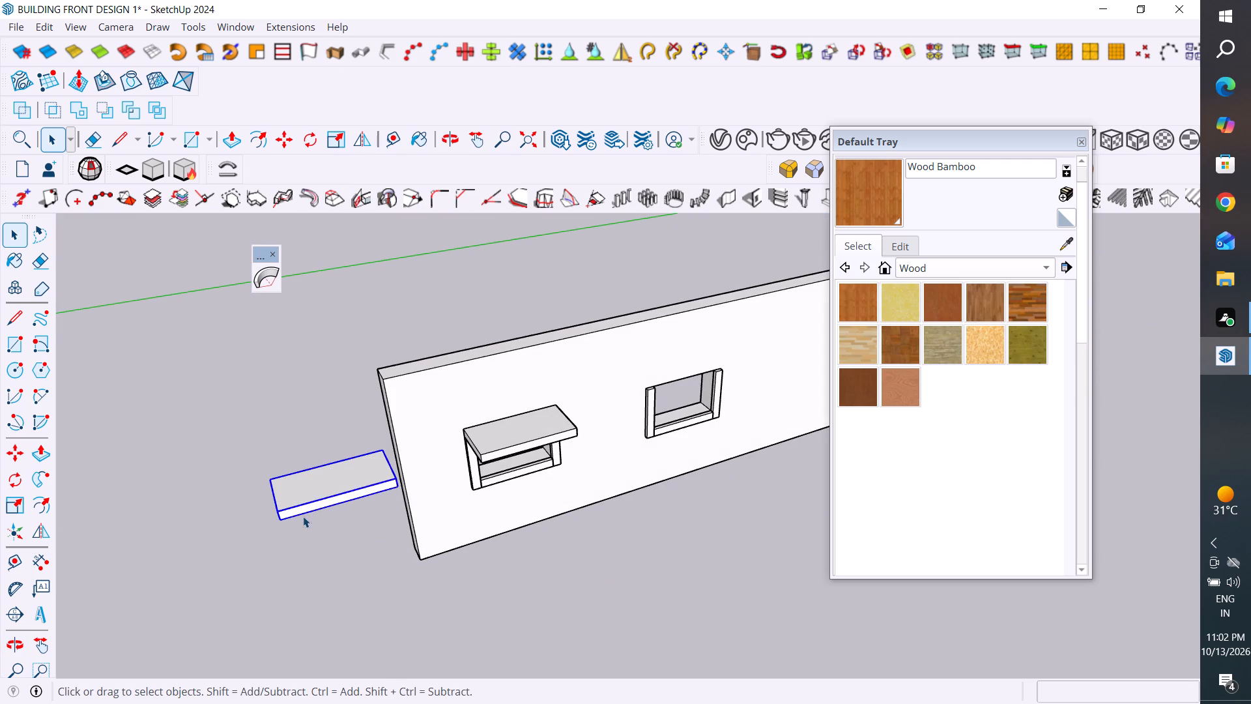
key(m)
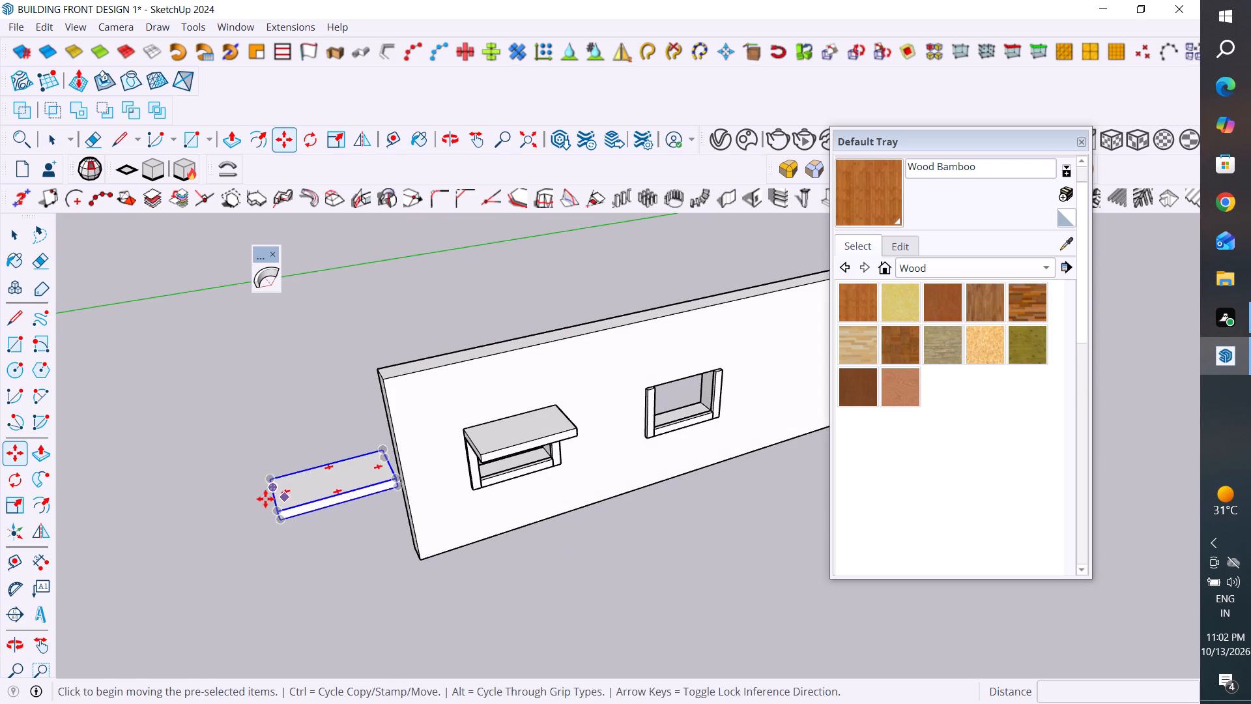
middle_drag(269, 537, 450, 402)
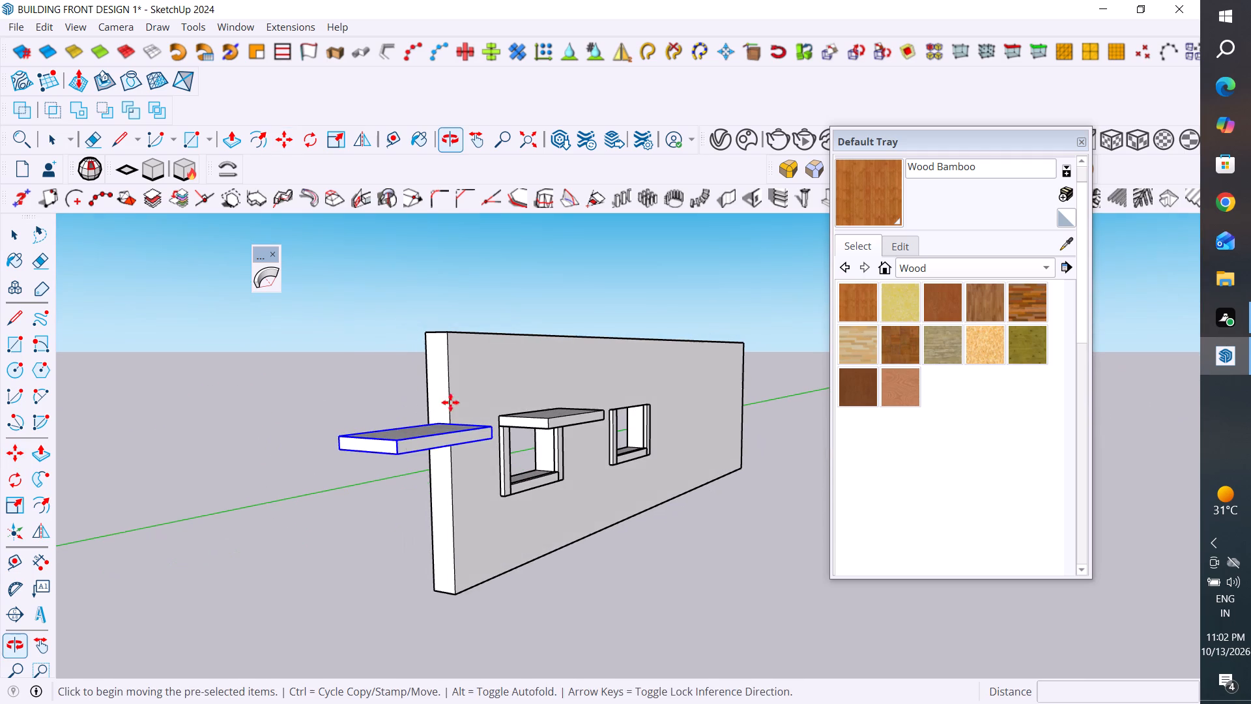
click(342, 453)
scroll(617, 406, up, 3)
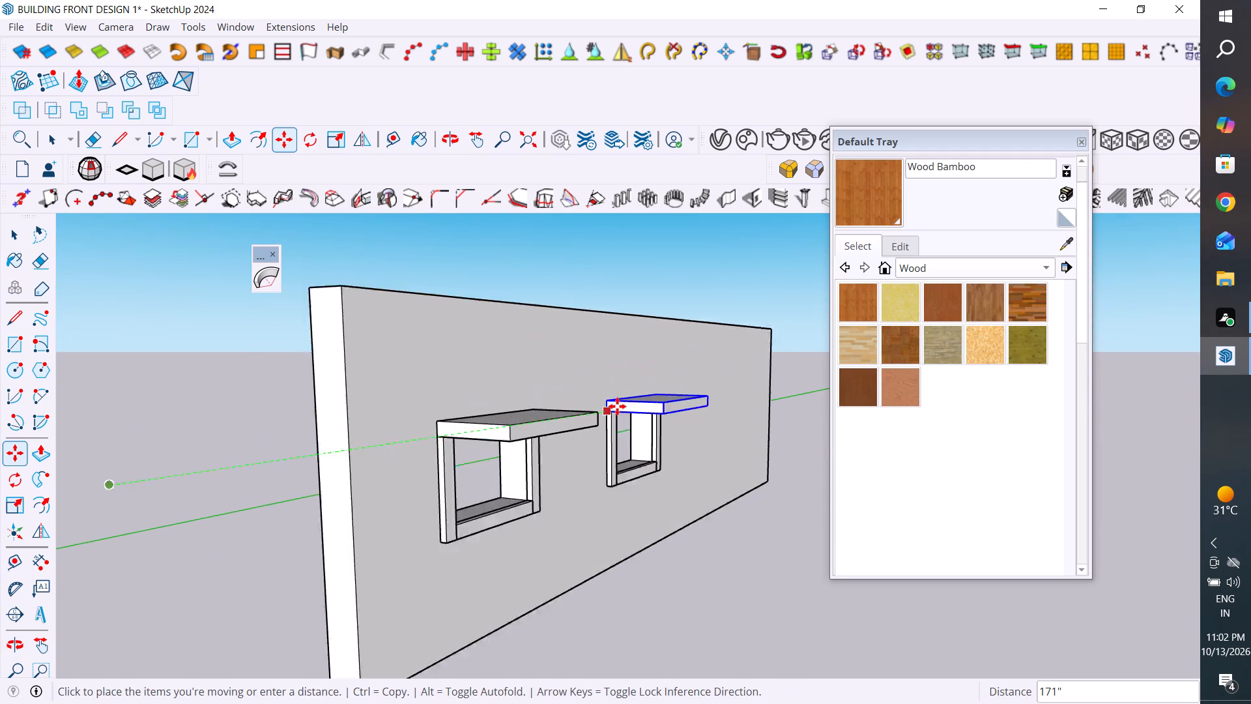
scroll(617, 406, up, 11)
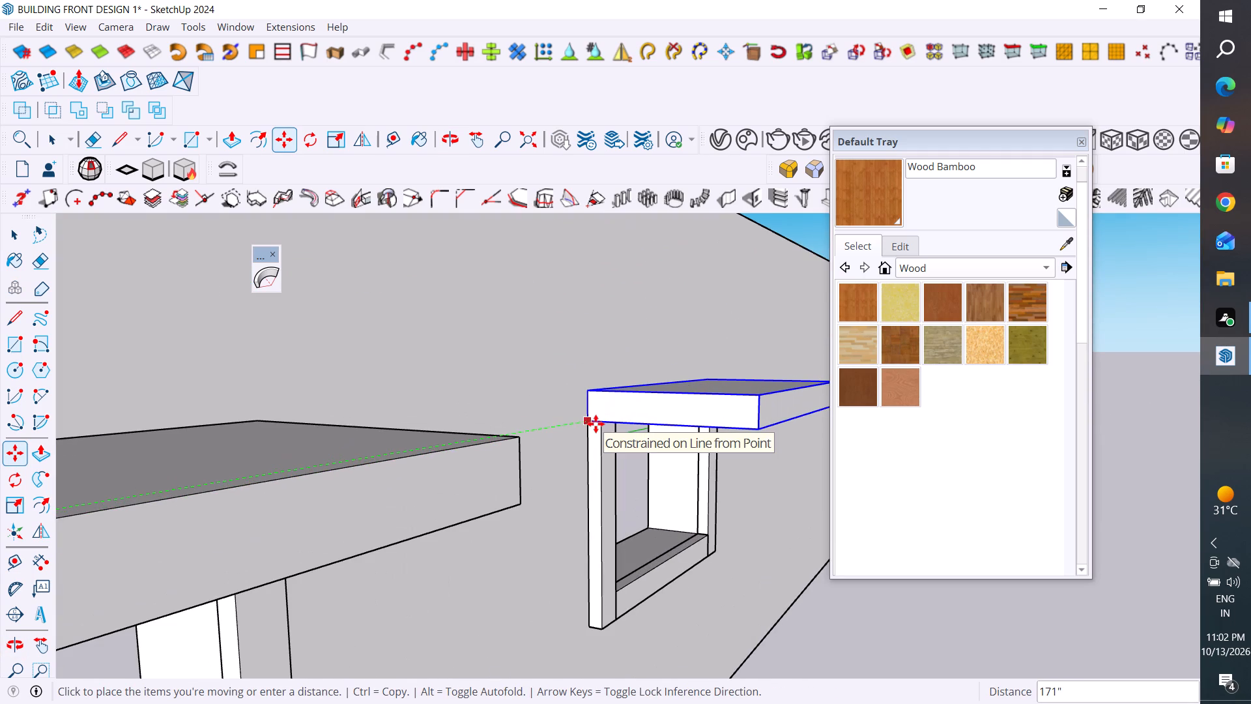
click(596, 424)
click(24, 231)
Examine the projecting slabs and frame bars of both openings from above, below and the front.
scroll(371, 463, down, 5)
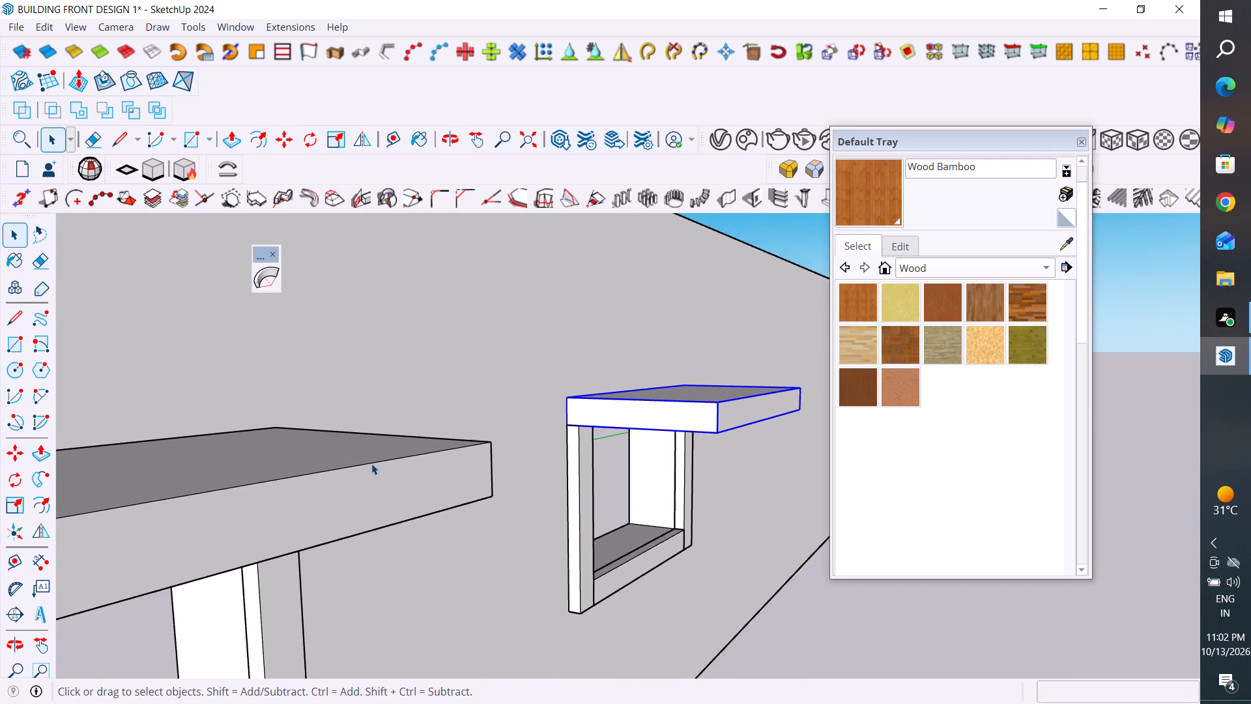
scroll(371, 463, down, 5)
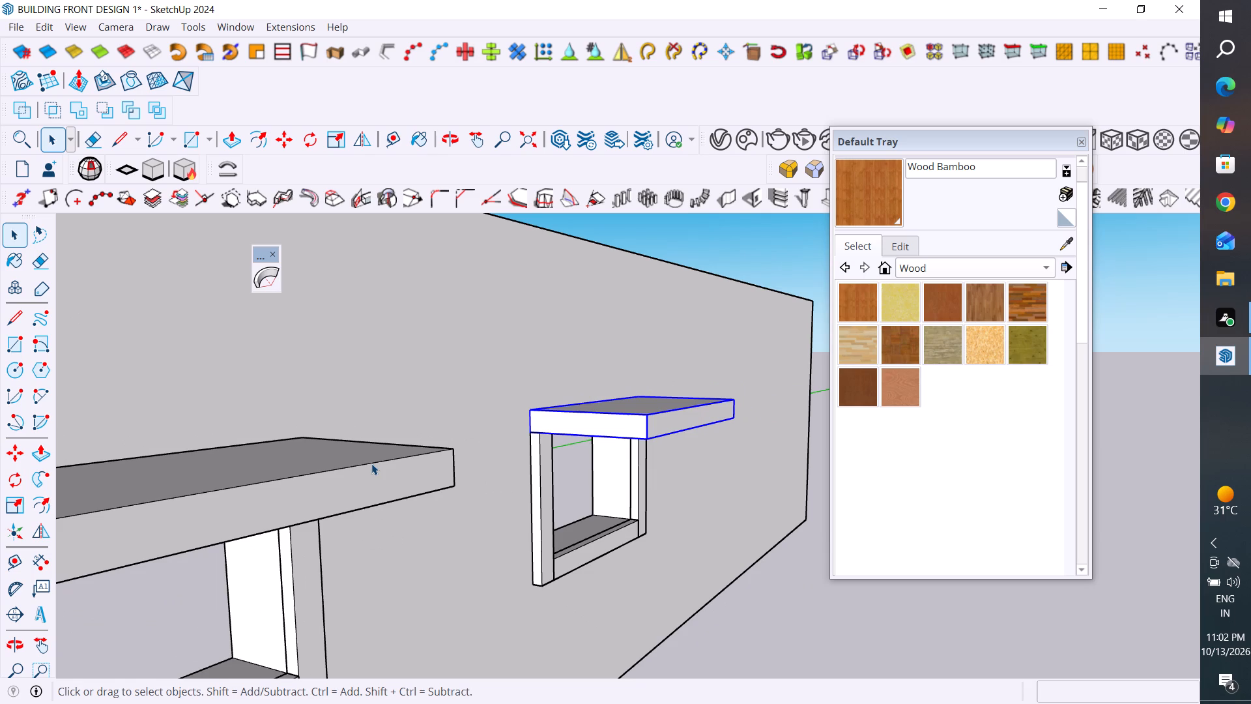
scroll(443, 390, down, 6)
middle_drag(515, 418, 329, 388)
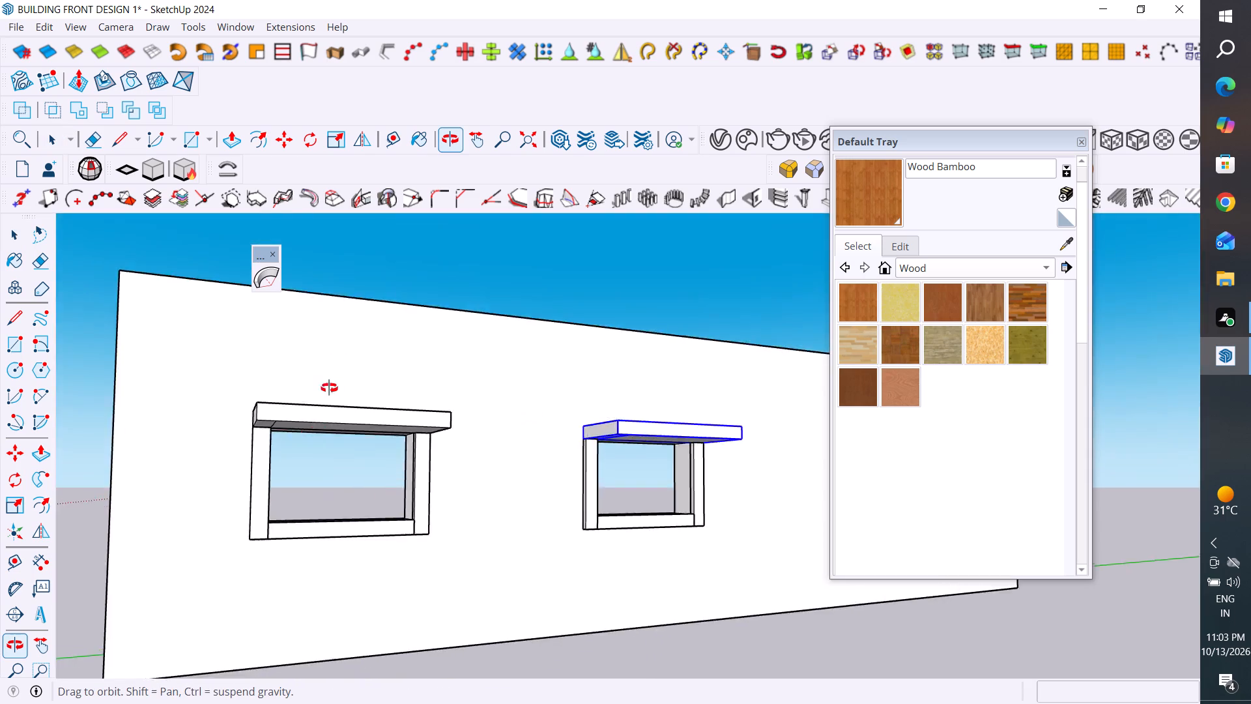
middle_drag(329, 388, 326, 517)
click(703, 593)
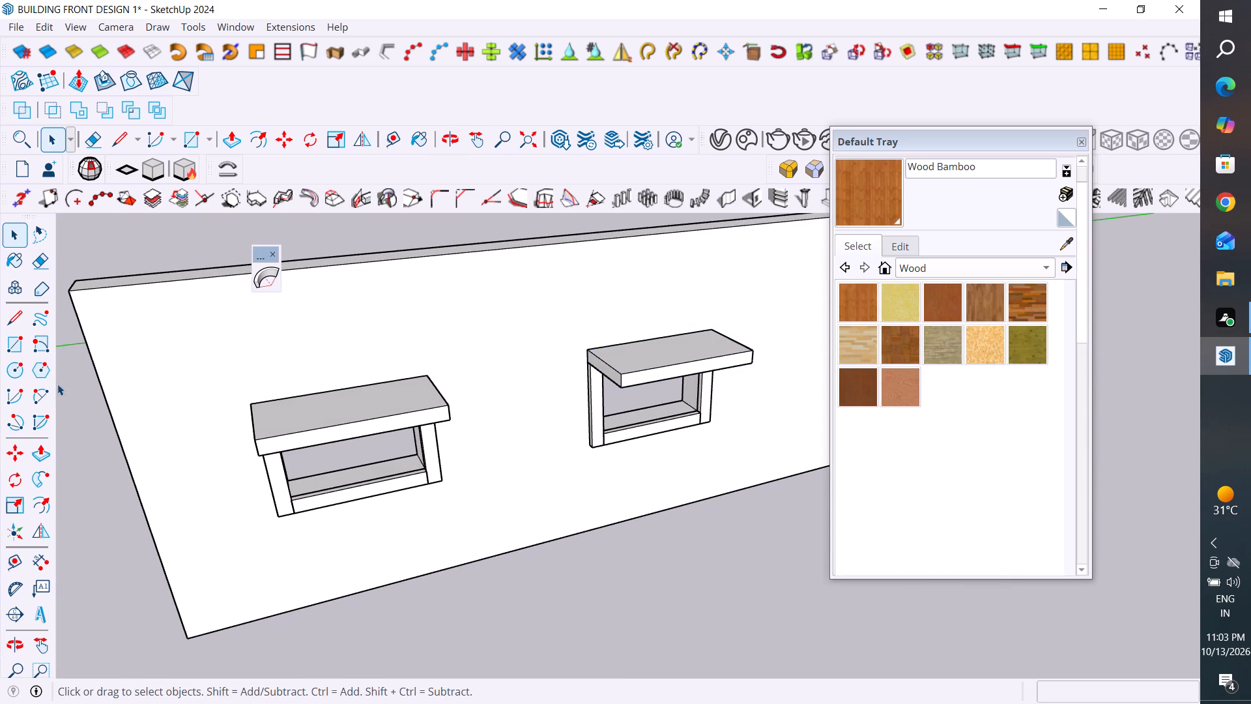
click(59, 385)
scroll(416, 524, up, 3)
click(378, 471)
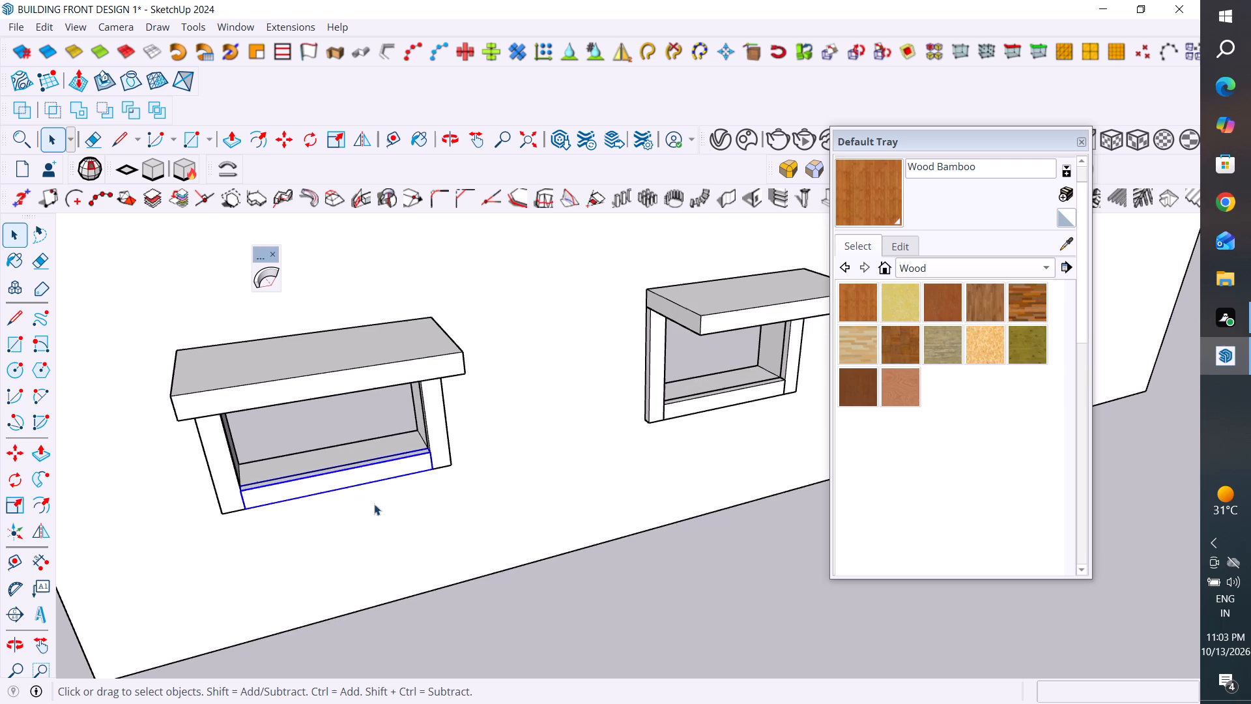
middle_drag(369, 542, 405, 352)
middle_drag(248, 473, 255, 353)
scroll(229, 436, up, 1)
scroll(239, 393, down, 8)
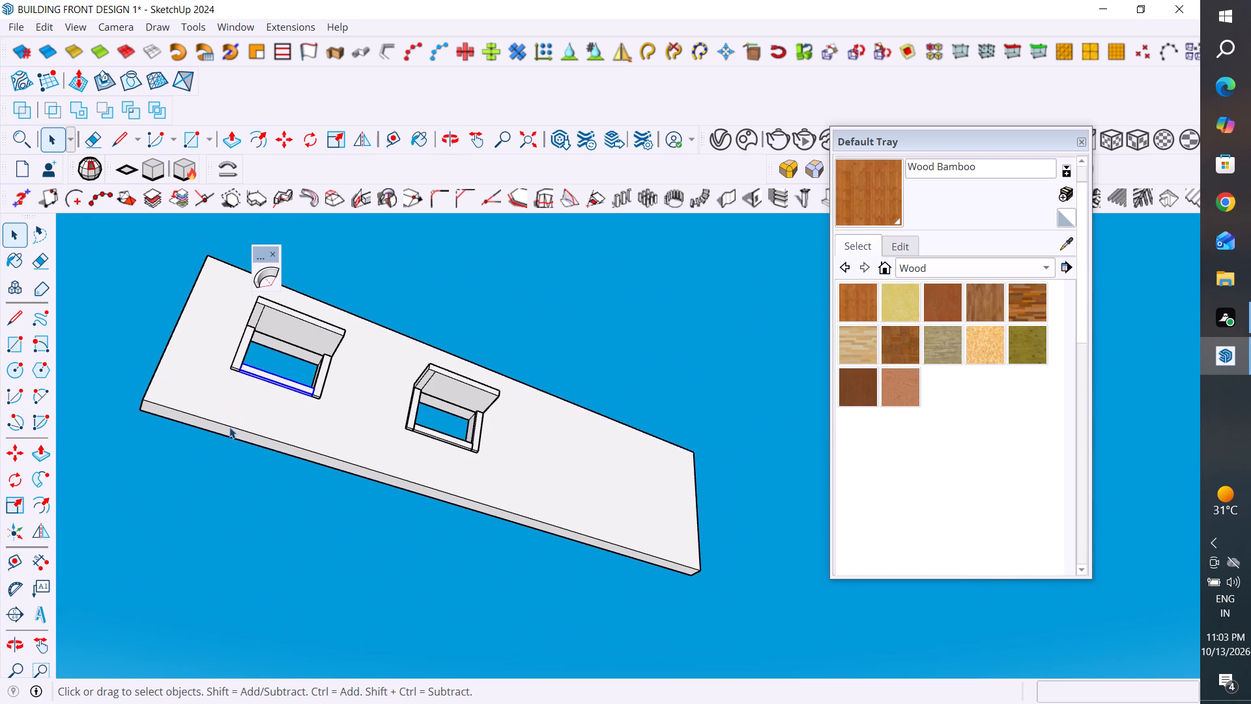
middle_drag(238, 439, 296, 587)
scroll(667, 426, down, 5)
middle_drag(762, 442, 667, 469)
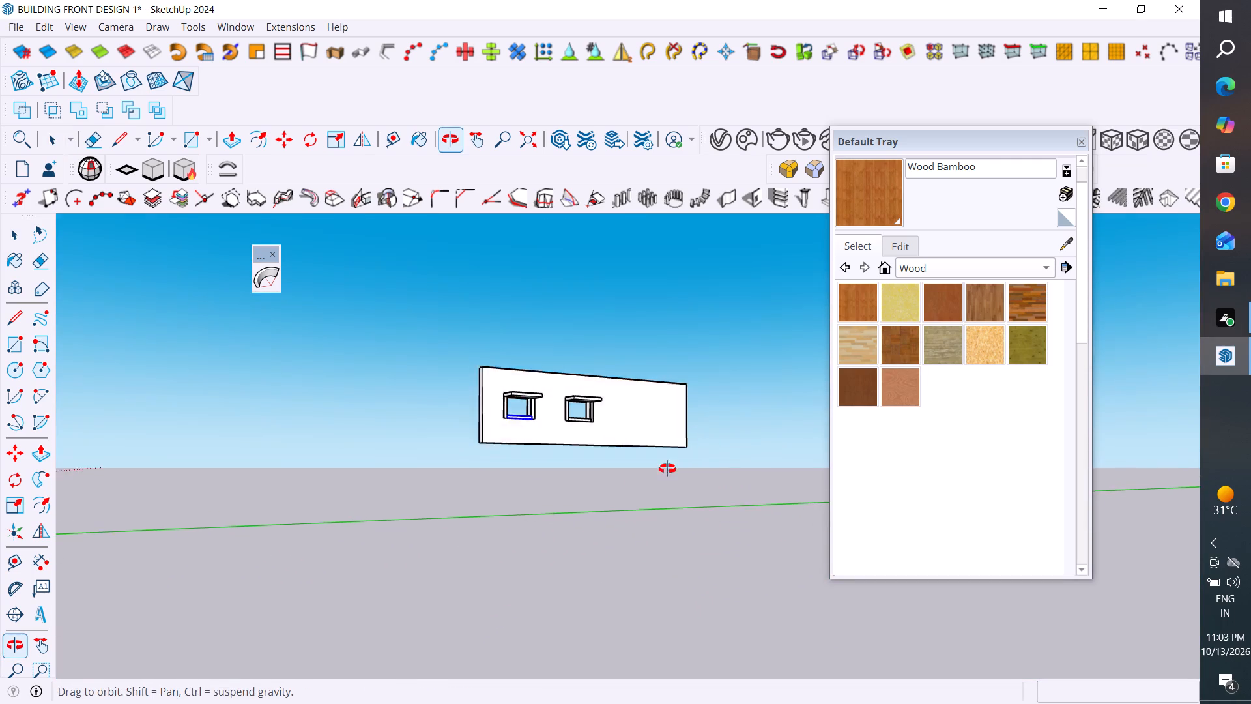
middle_drag(667, 469, 622, 490)
scroll(594, 415, up, 10)
middle_drag(519, 385, 558, 417)
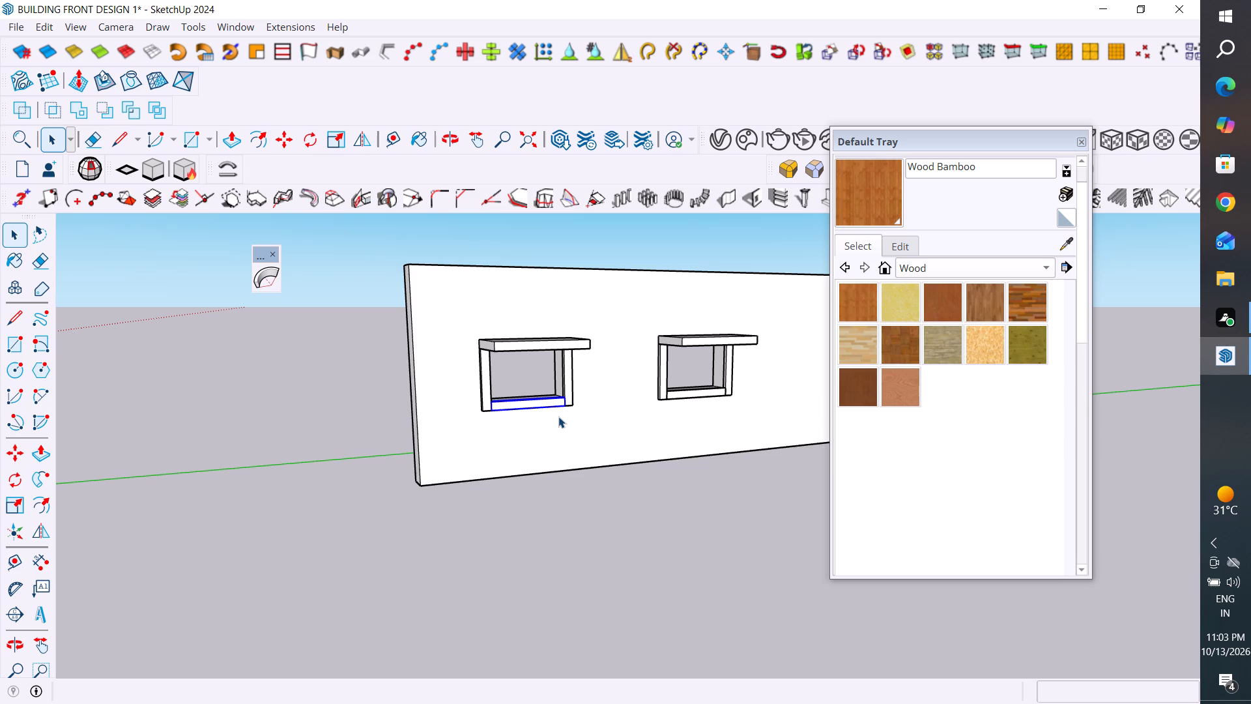
Examine the side wall's two framed openings and their projecting slabs from the front, the side and below.
middle_drag(608, 480, 535, 501)
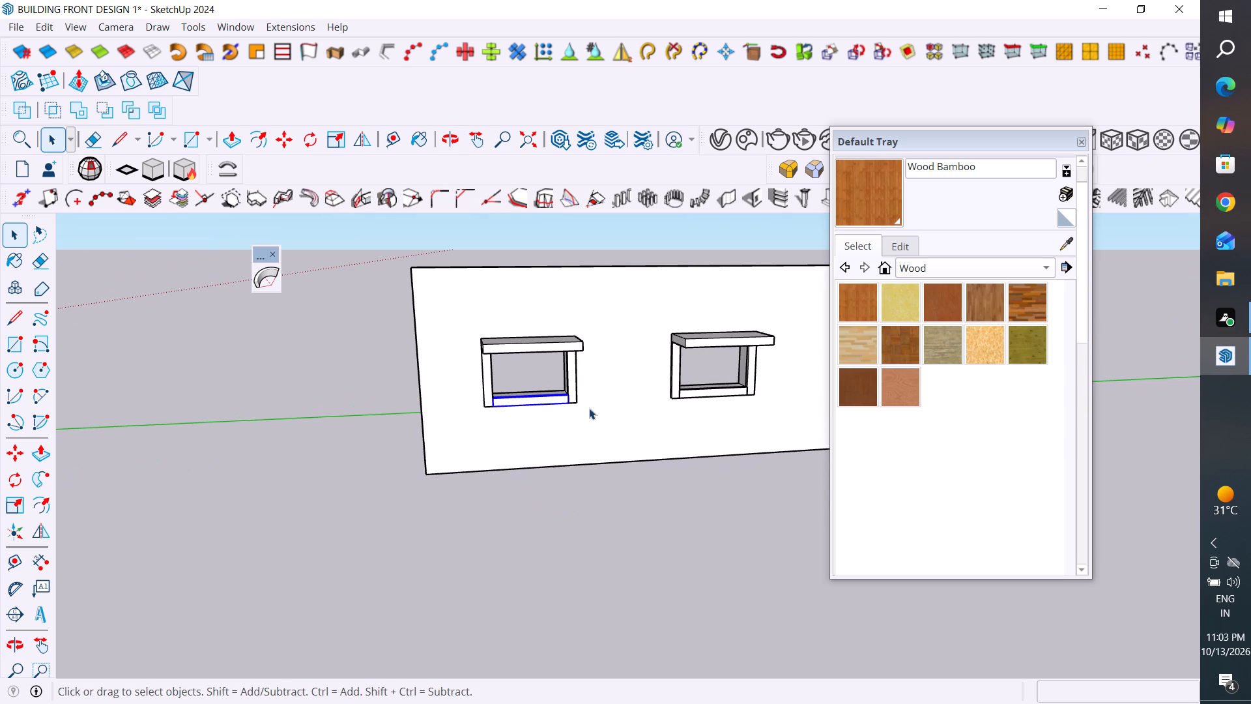
scroll(584, 345, up, 8)
middle_drag(575, 340, 526, 286)
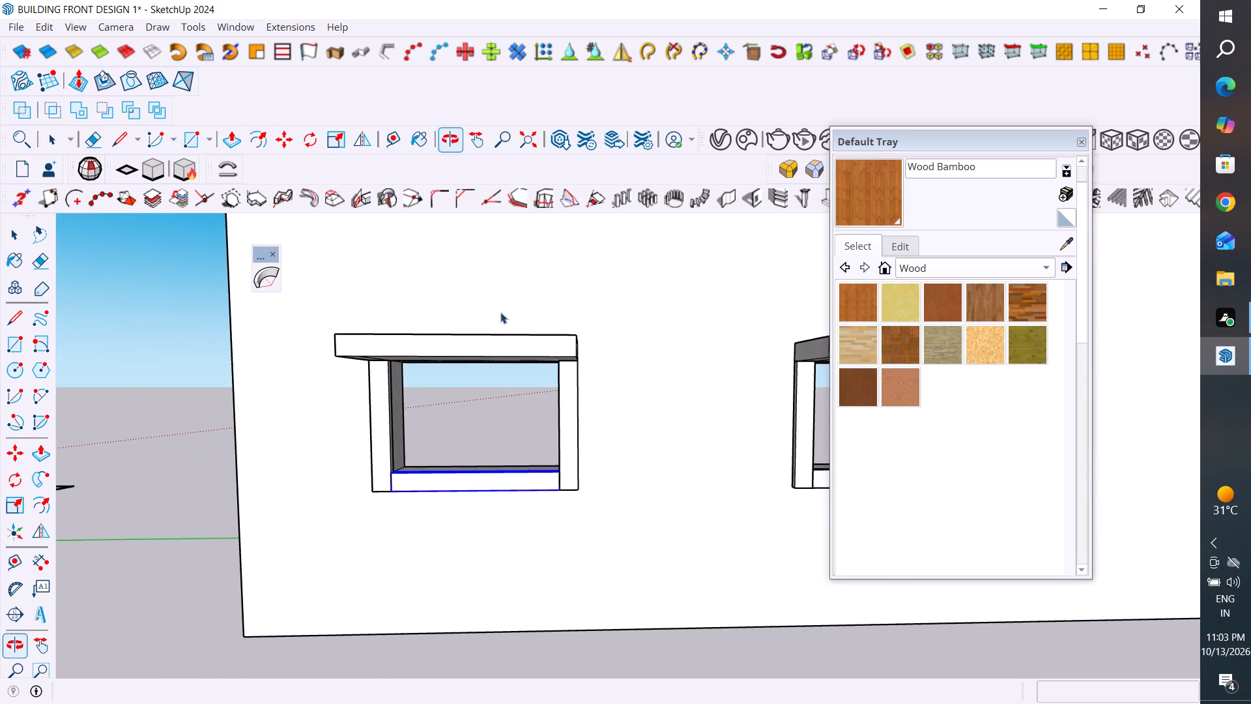
scroll(442, 390, up, 3)
scroll(446, 389, down, 5)
middle_drag(446, 389, 471, 419)
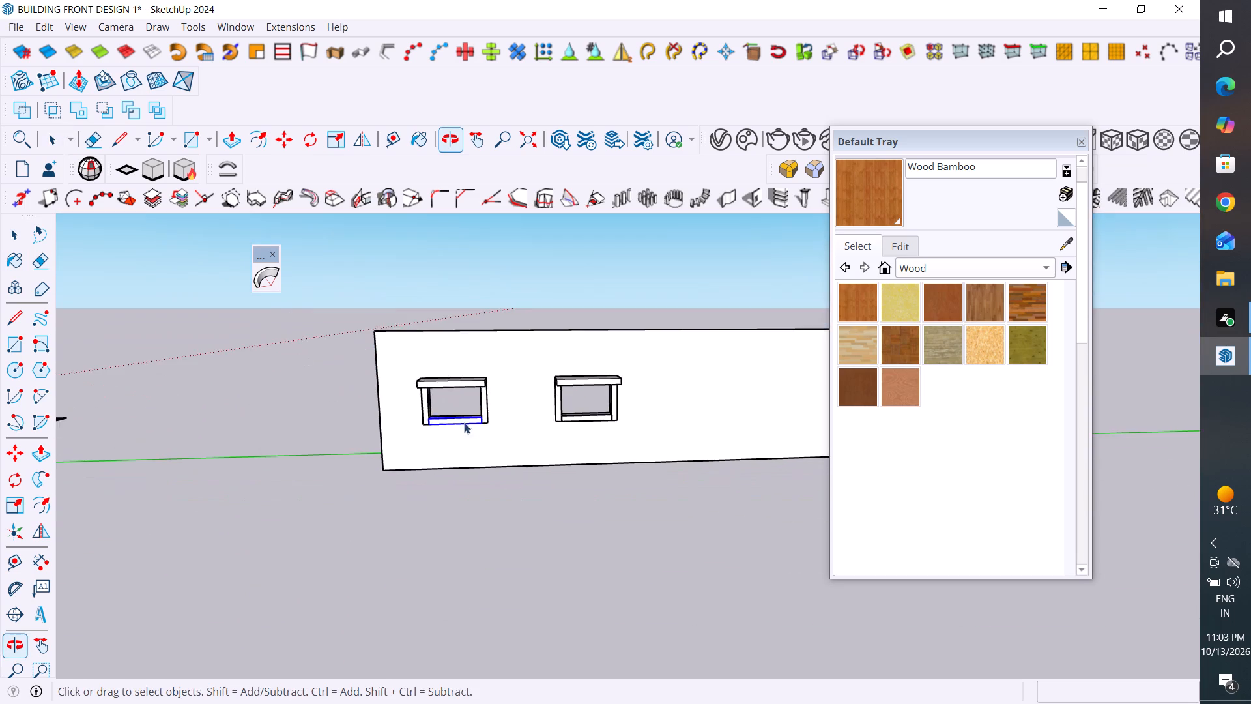
scroll(448, 407, up, 3)
scroll(448, 396, down, 3)
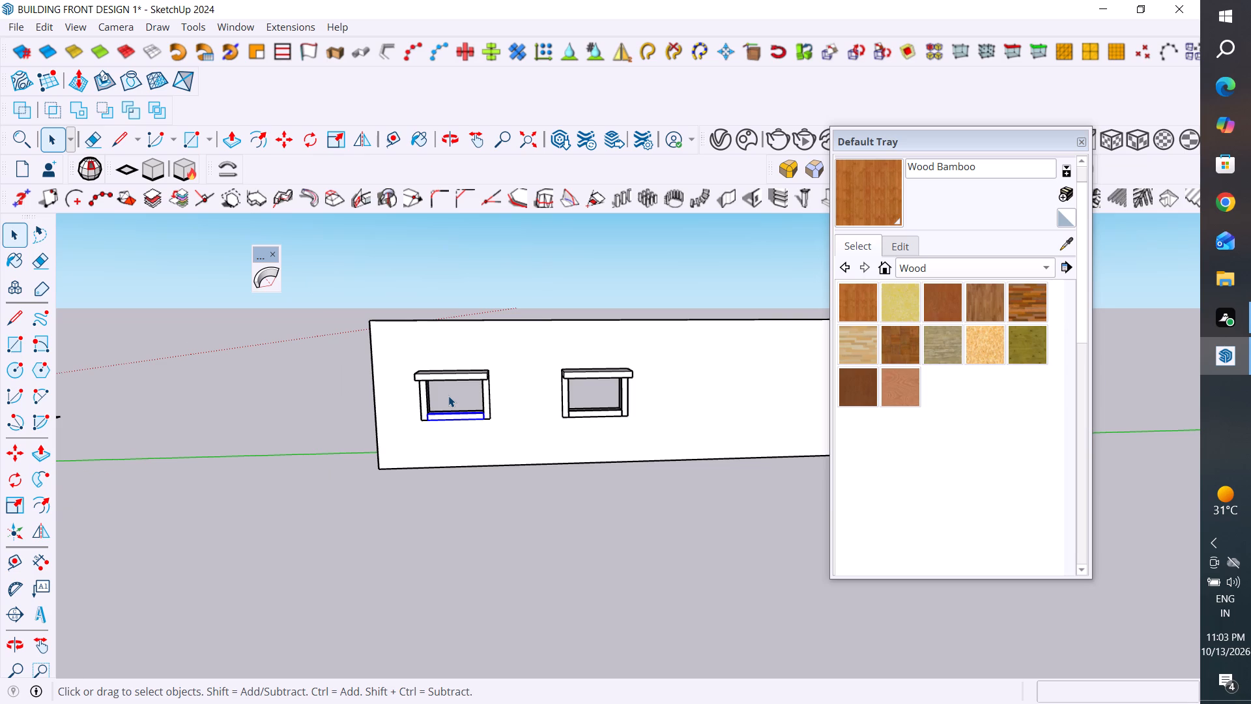
middle_drag(448, 396, 685, 390)
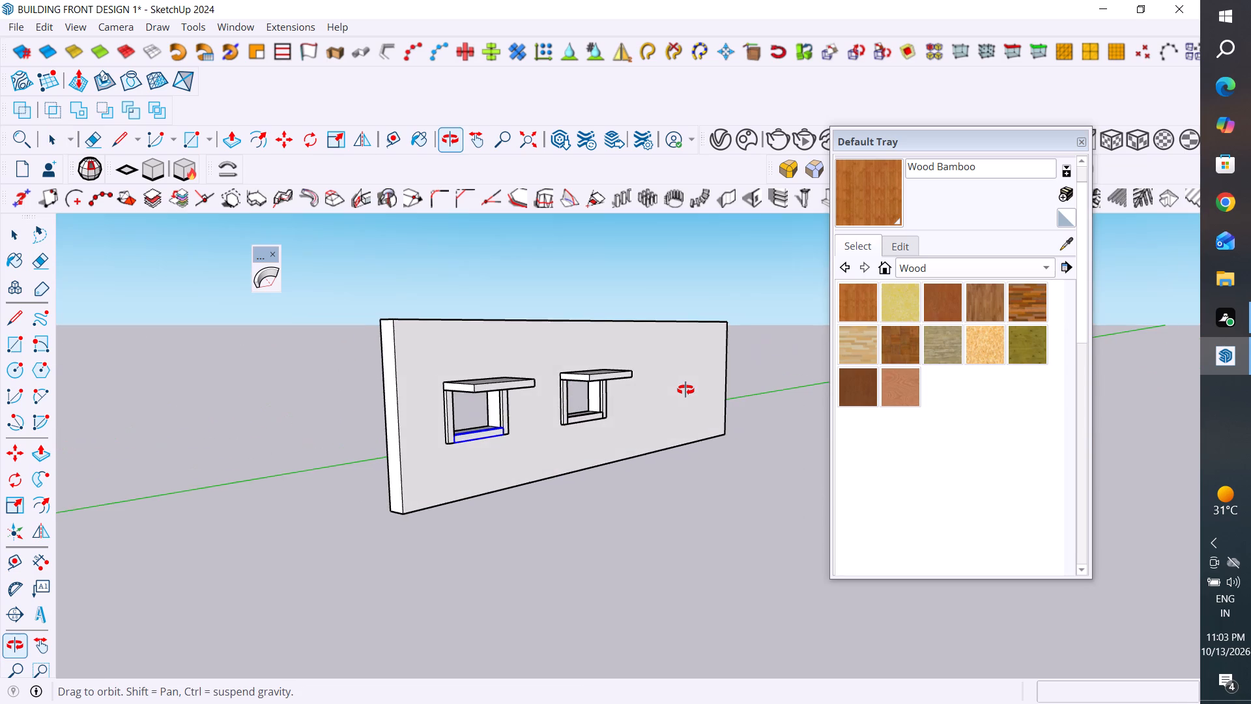
middle_drag(685, 390, 664, 385)
scroll(447, 372, up, 2)
click(485, 276)
scroll(515, 400, up, 4)
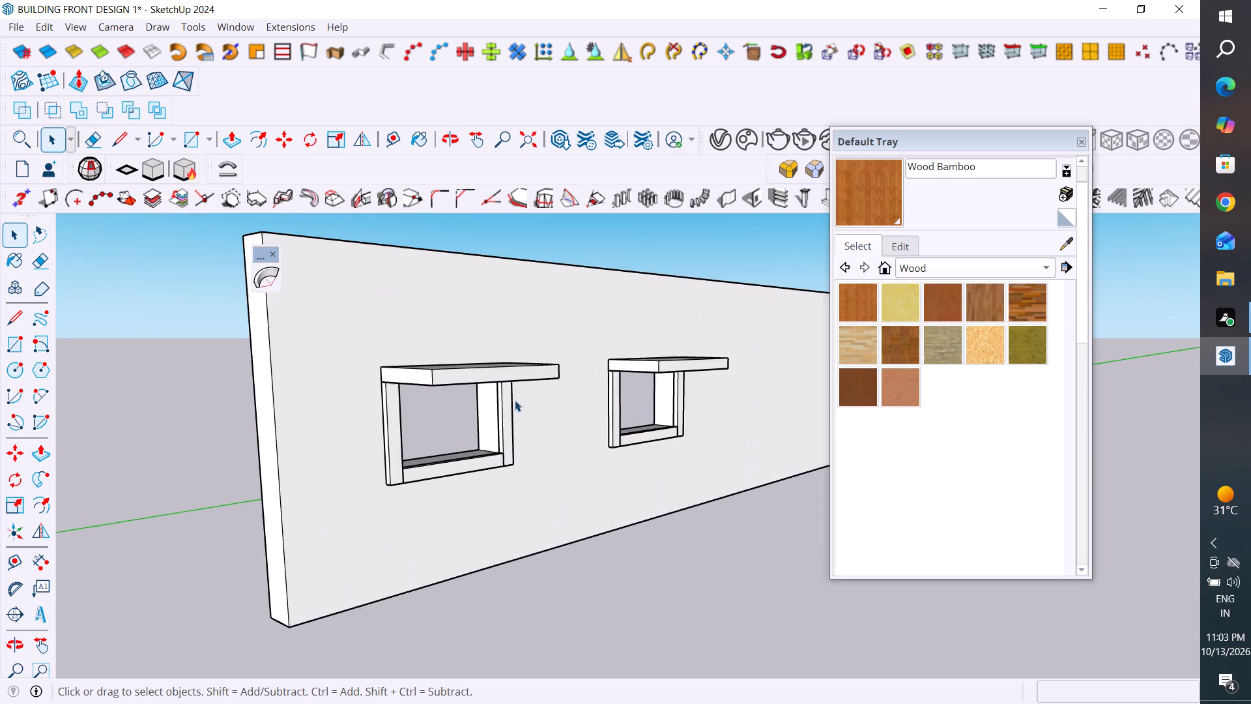
middle_drag(502, 411, 174, 408)
scroll(483, 310, up, 2)
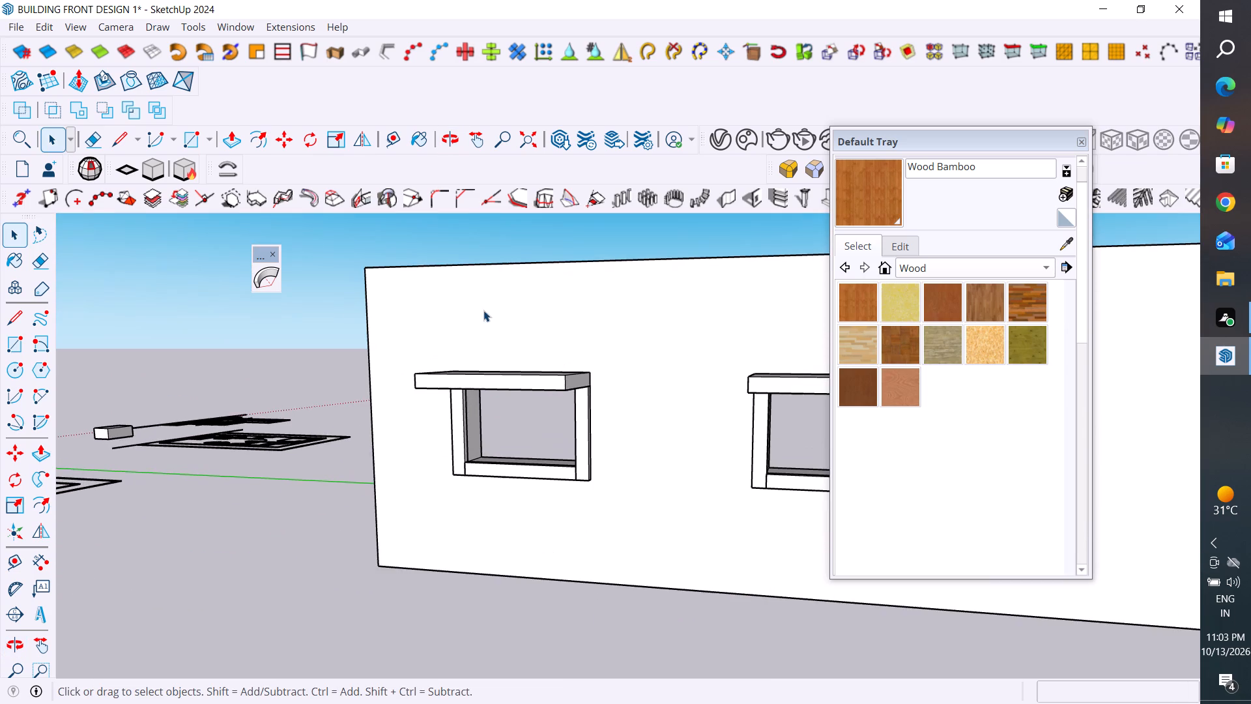
middle_drag(494, 328, 435, 227)
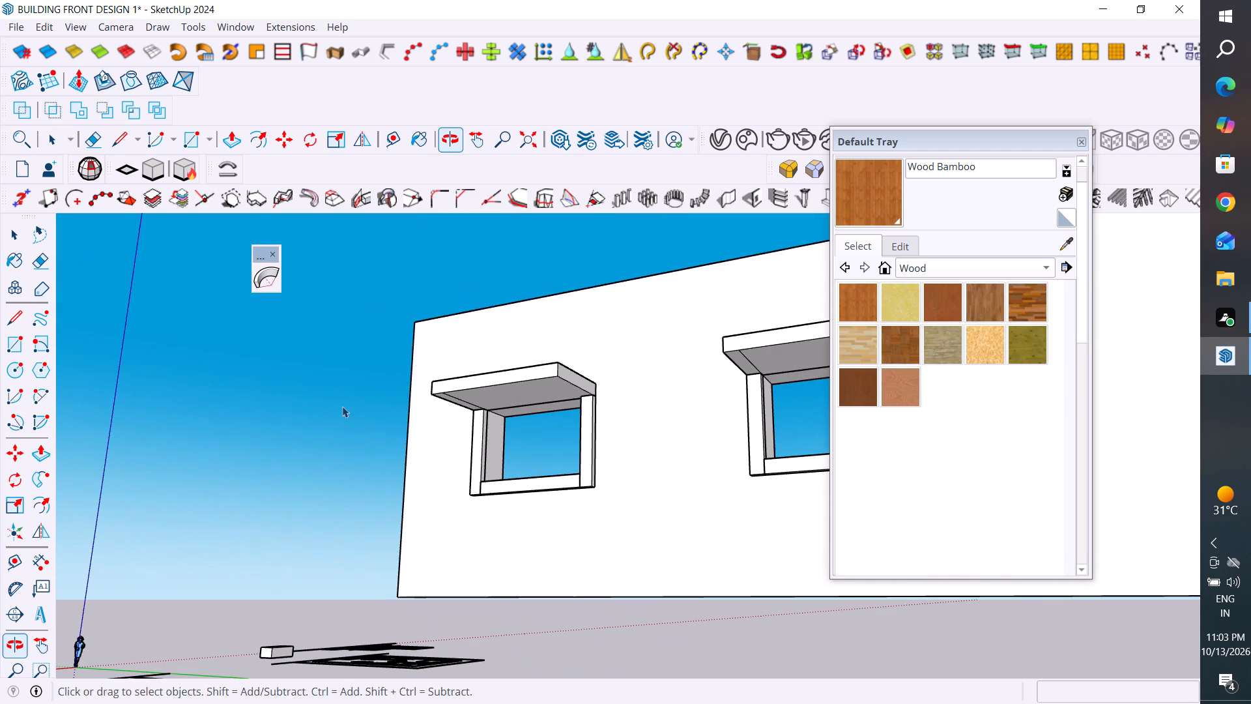
Draw a 24" by 36" rectangle filling the first opening, between the inner corners of its frame bars and the slab.
click(14, 344)
scroll(541, 432, up, 3)
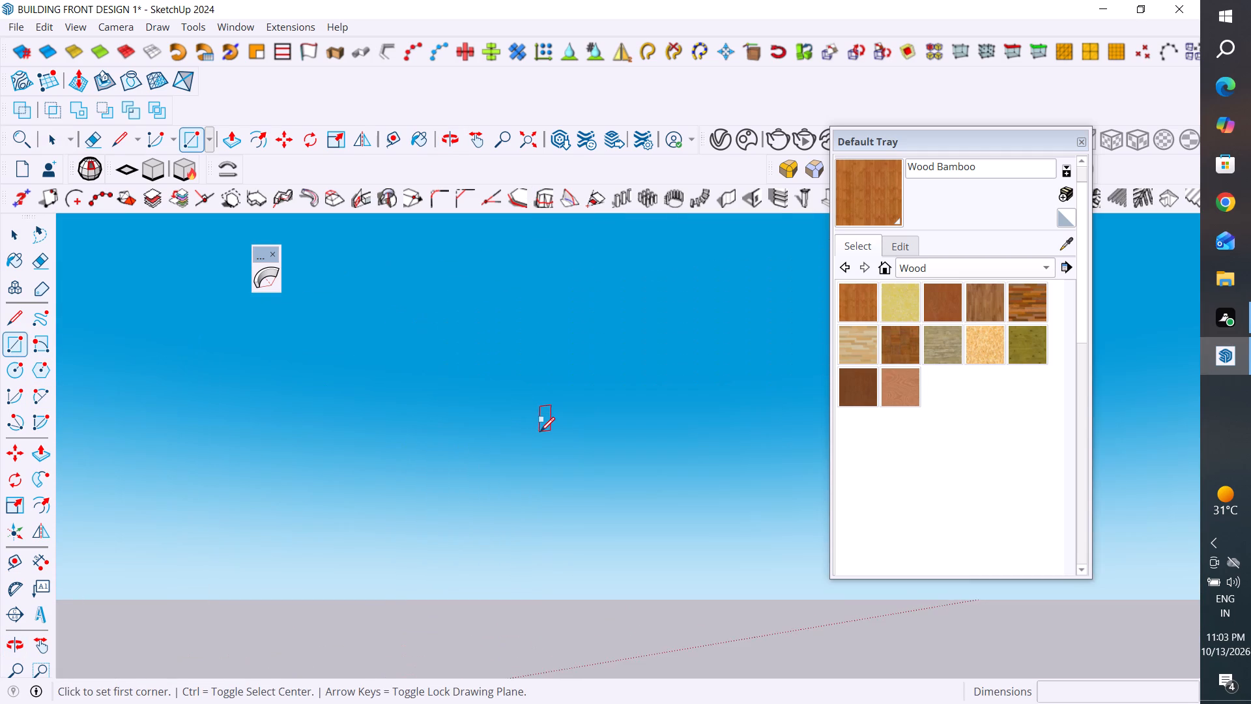
scroll(540, 432, down, 5)
middle_drag(539, 454, 634, 558)
scroll(538, 439, up, 2)
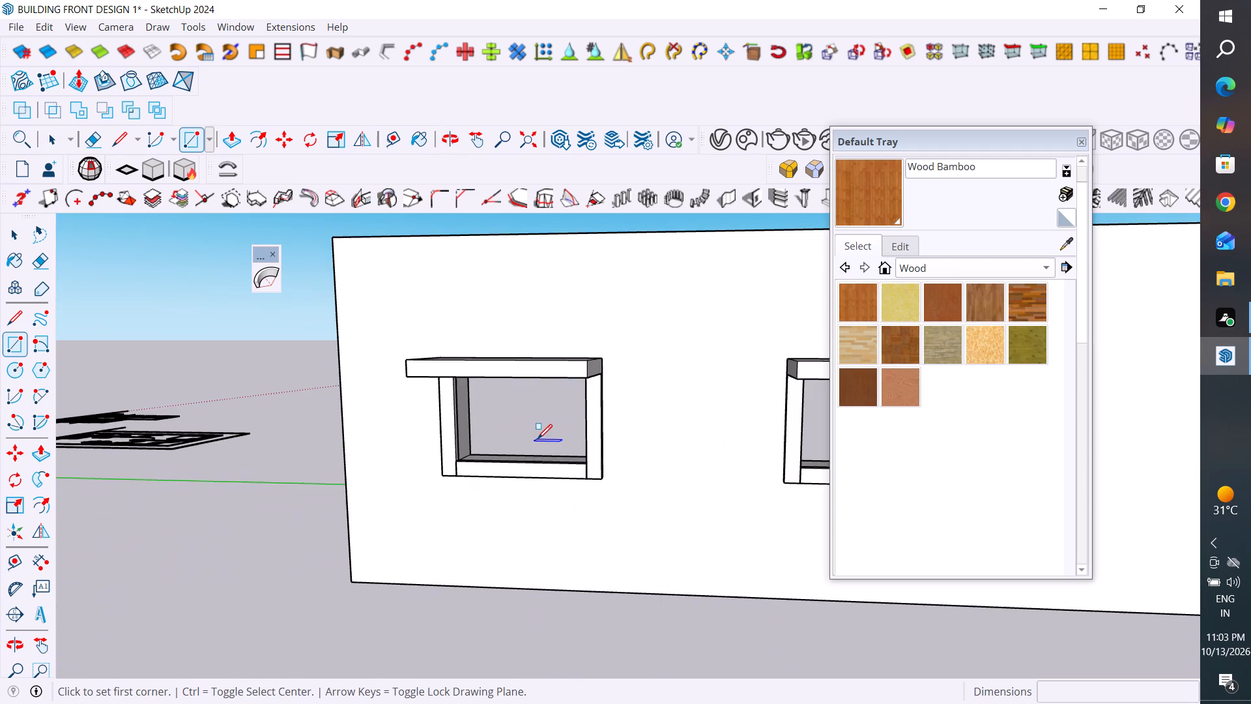
middle_drag(556, 449, 812, 474)
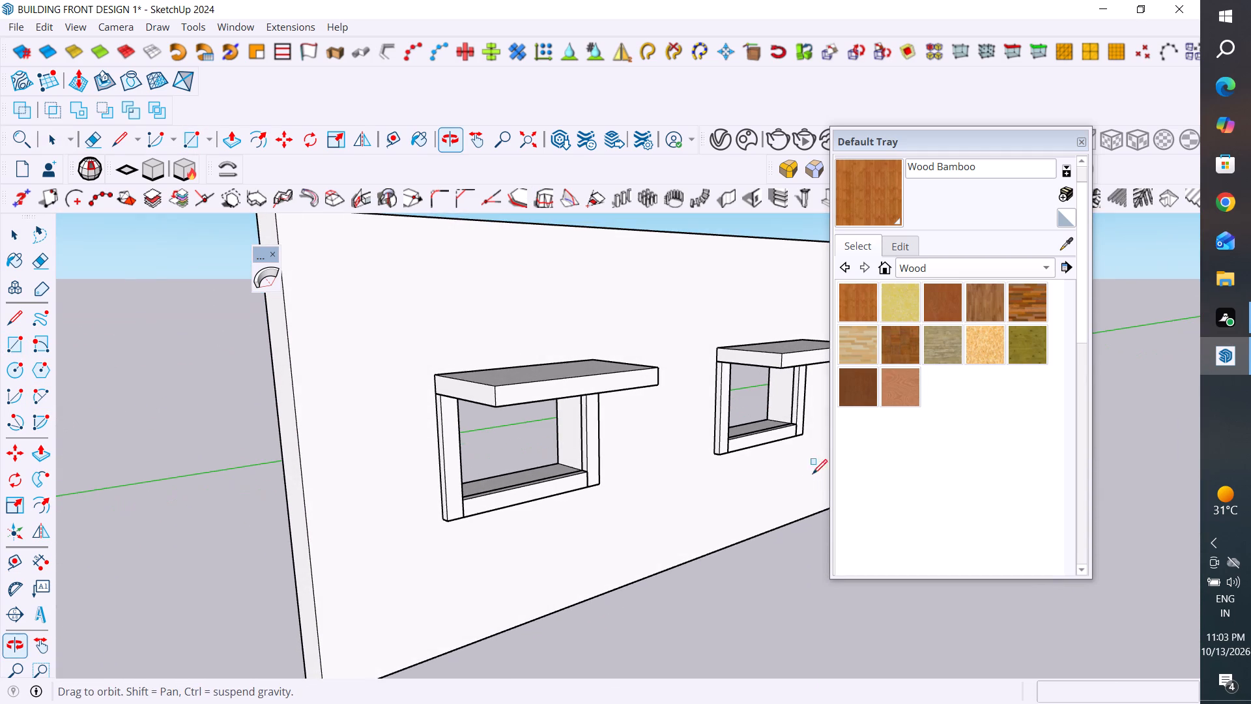
scroll(565, 465, up, 2)
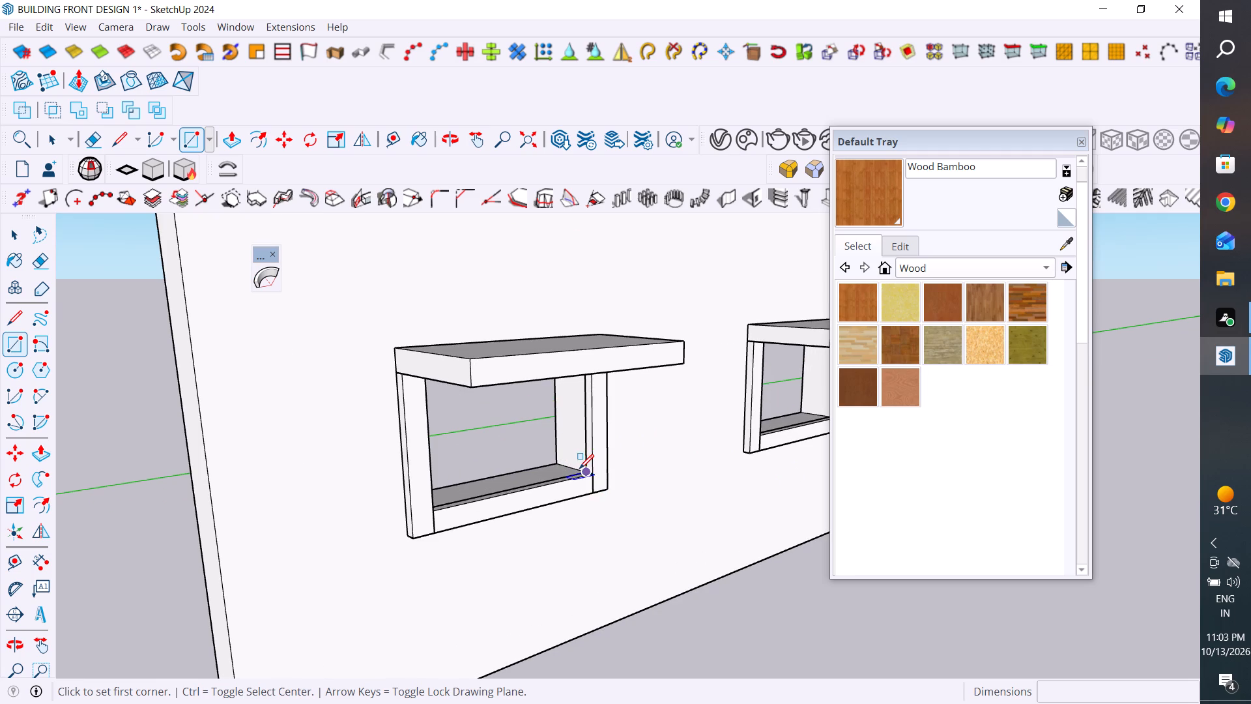
click(583, 470)
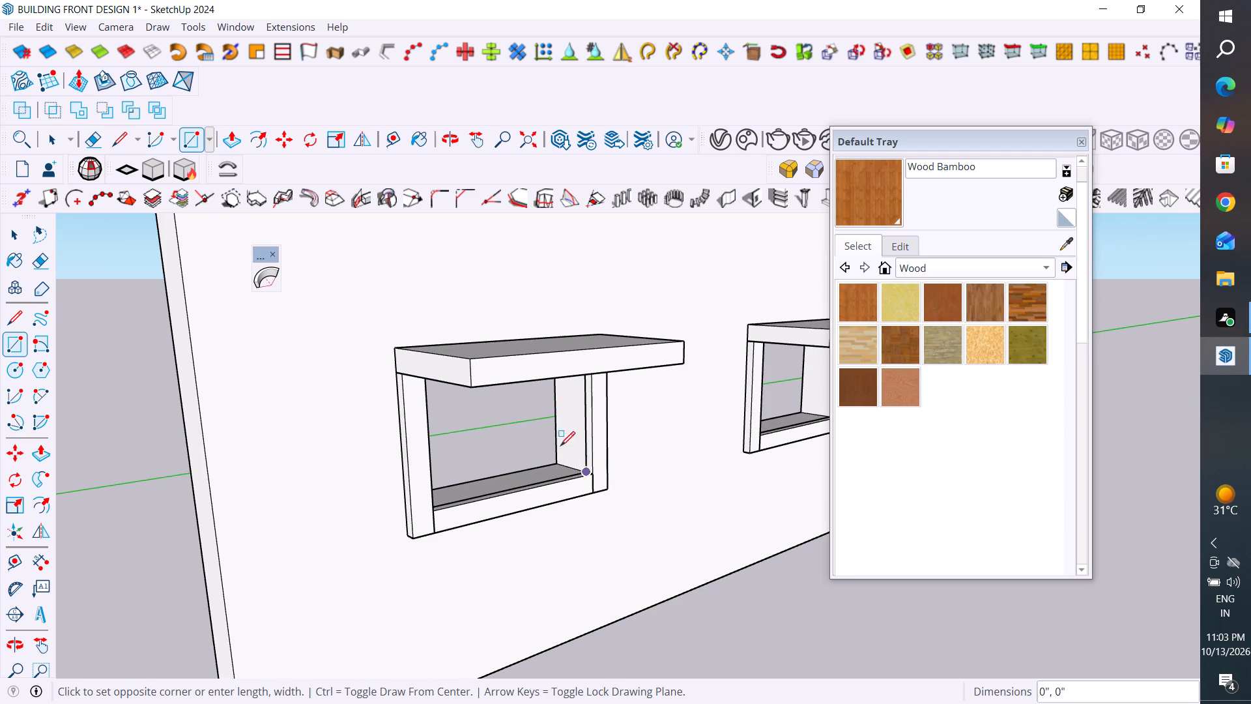
middle_drag(427, 372, 387, 238)
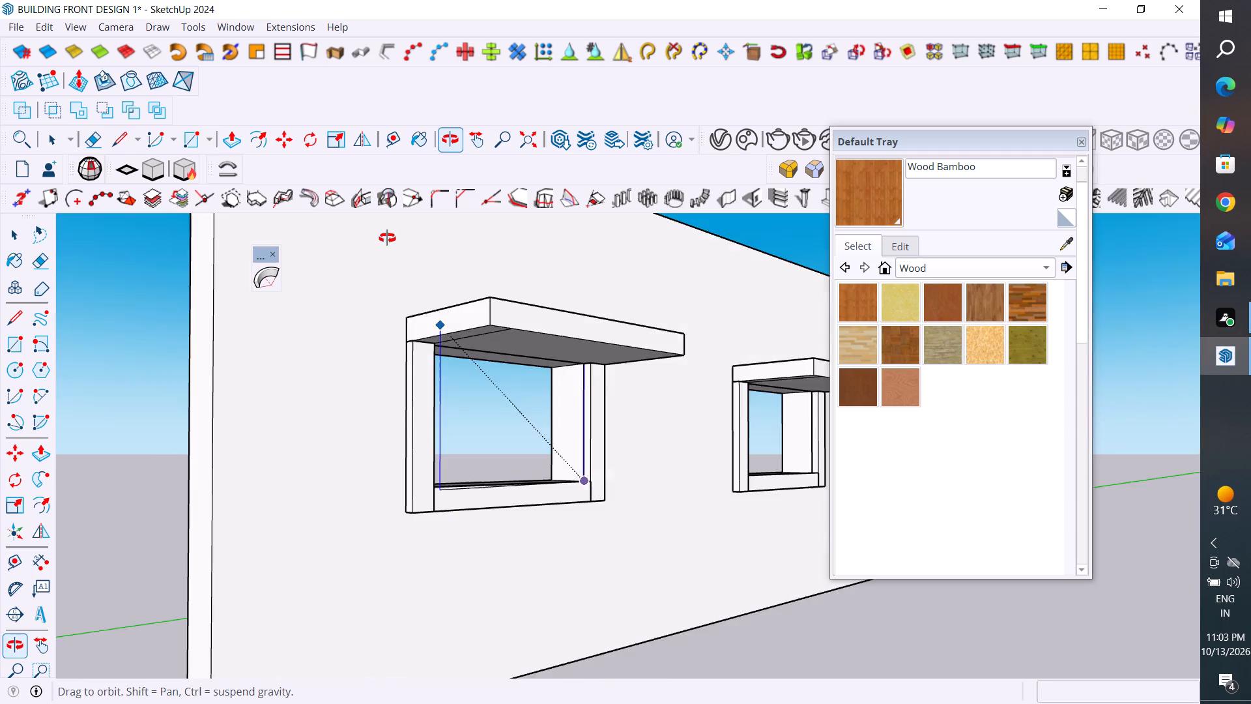
middle_drag(387, 238, 335, 219)
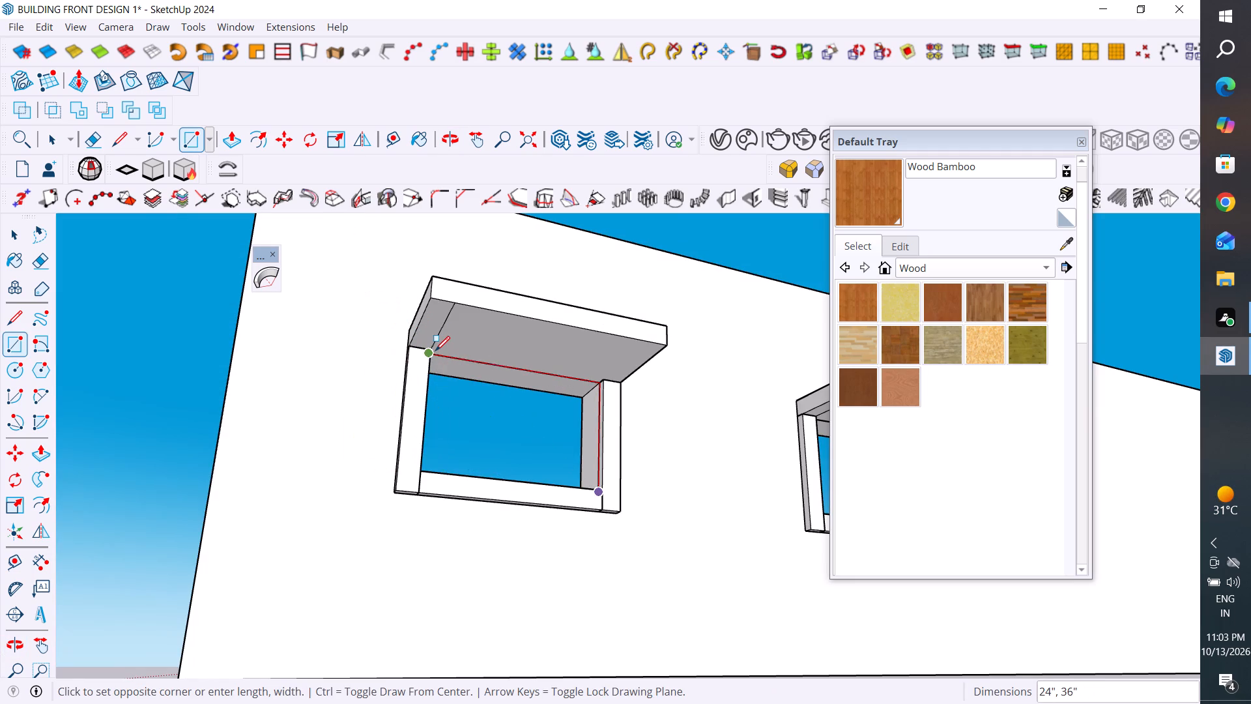
click(435, 351)
Copy the rectangular face from the first opening 72" straight out in front of the wall.
click(11, 237)
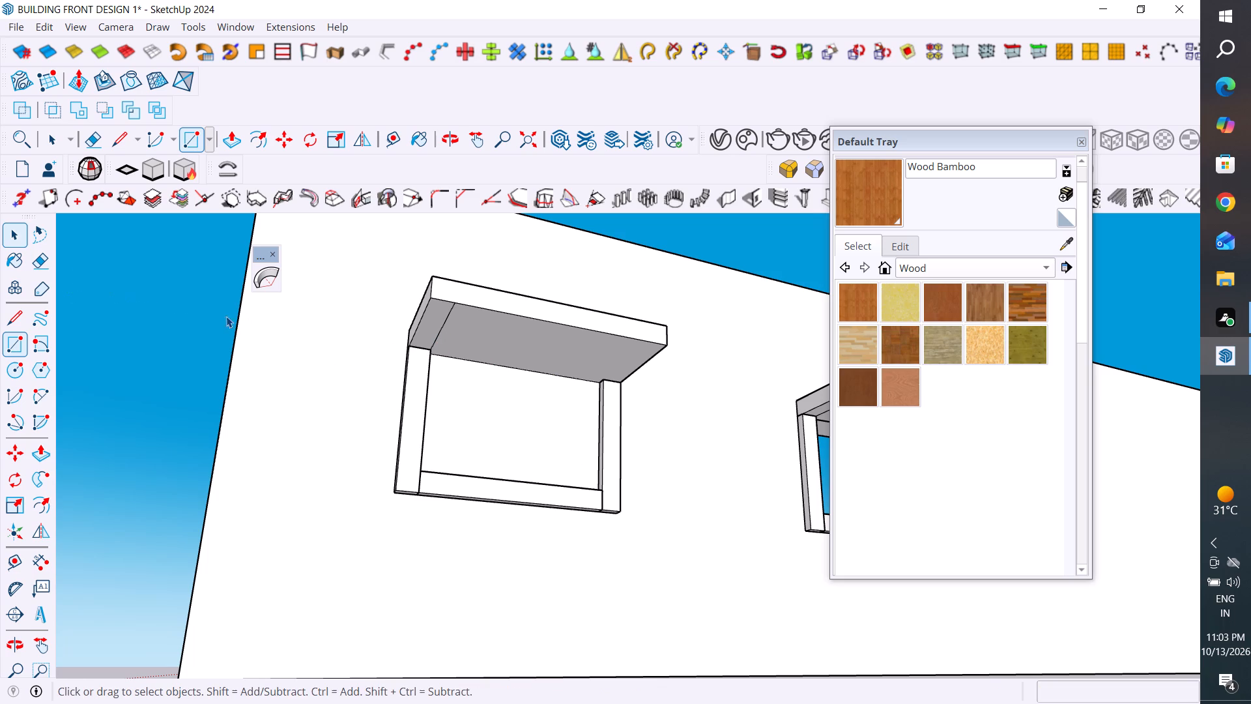
middle_drag(588, 463, 554, 508)
click(528, 426)
scroll(675, 291, down, 4)
middle_drag(654, 311, 631, 566)
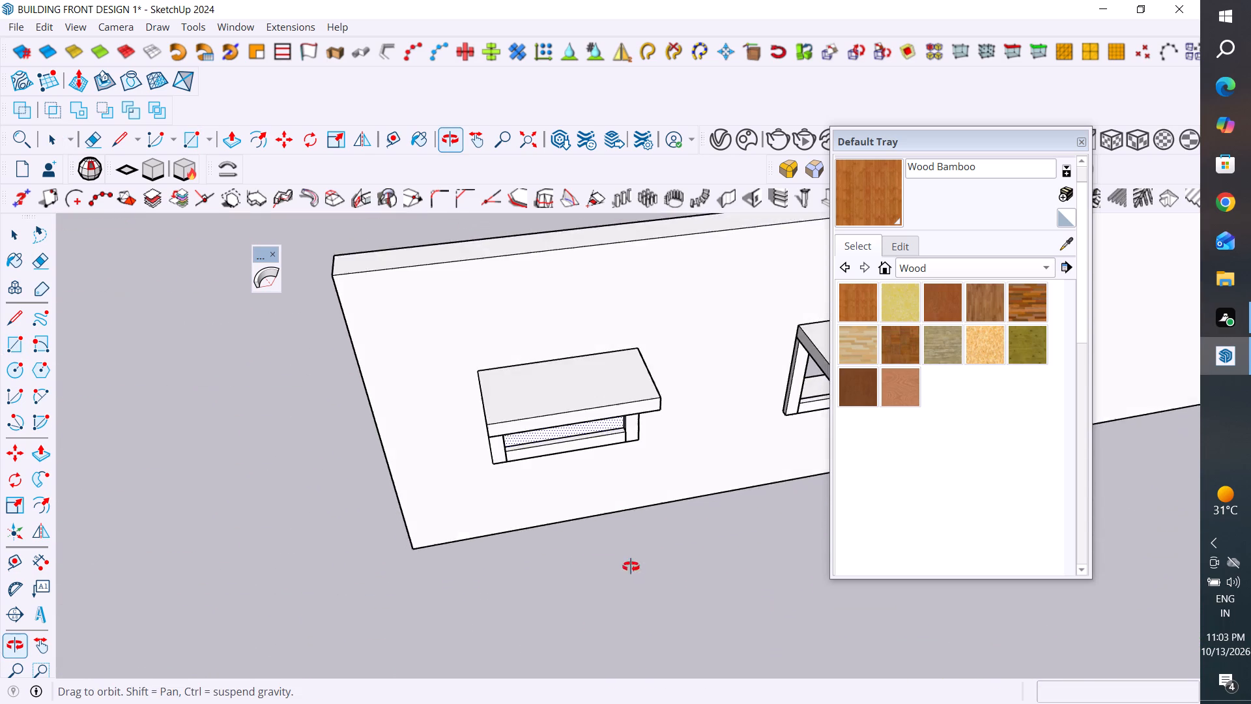
middle_drag(631, 566, 659, 489)
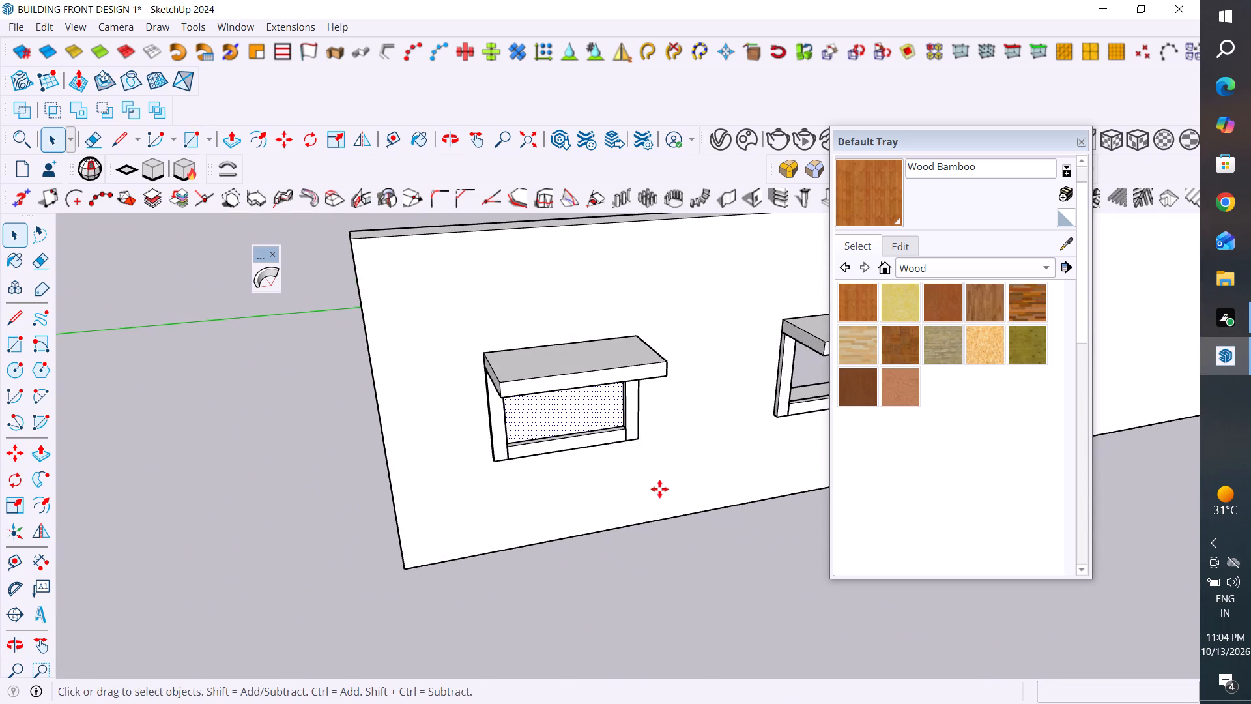
key(m)
click(619, 425)
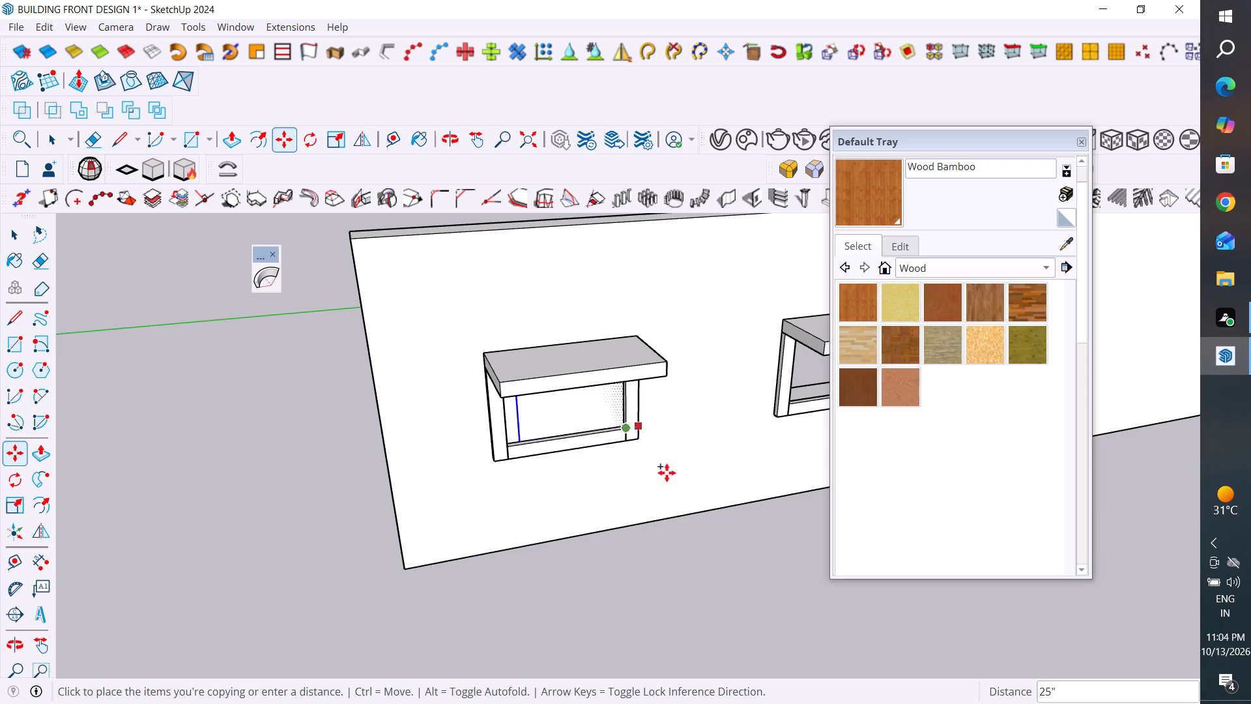
click(730, 565)
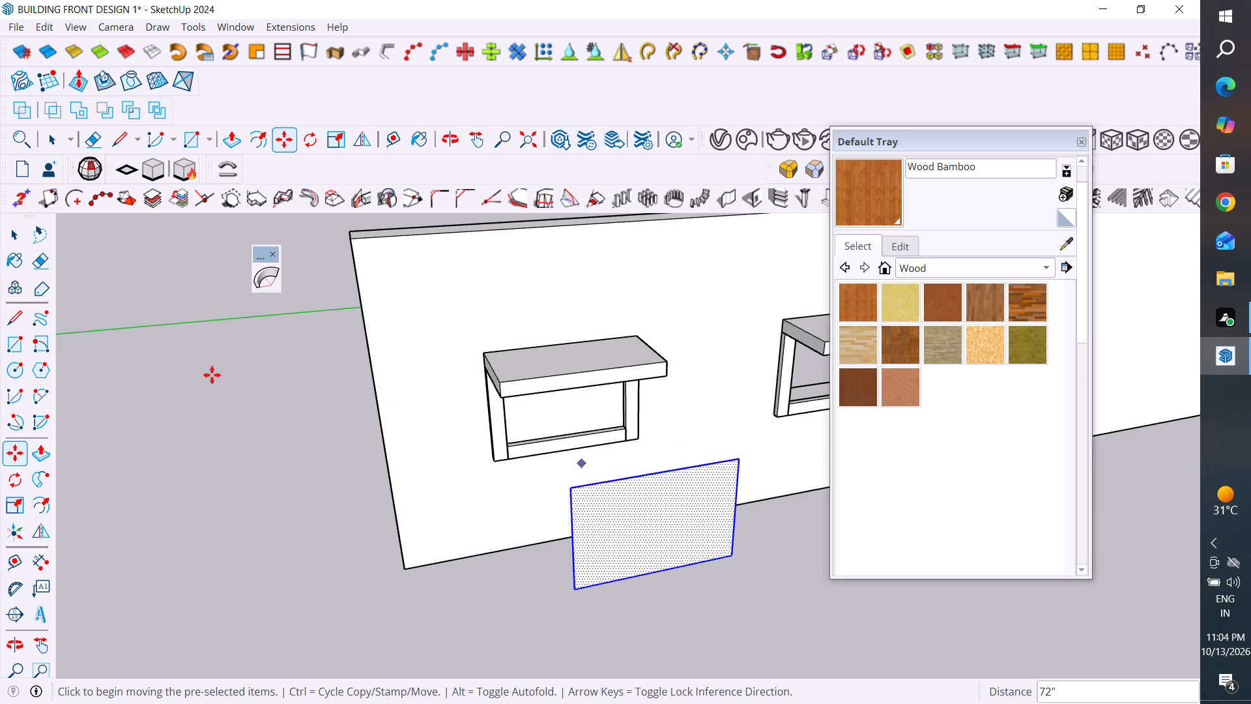
Delete the original face filling the first opening, keeping the copied panel in front of the wall.
click(22, 236)
scroll(553, 415, down, 1)
scroll(601, 350, up, 3)
middle_drag(614, 334, 612, 295)
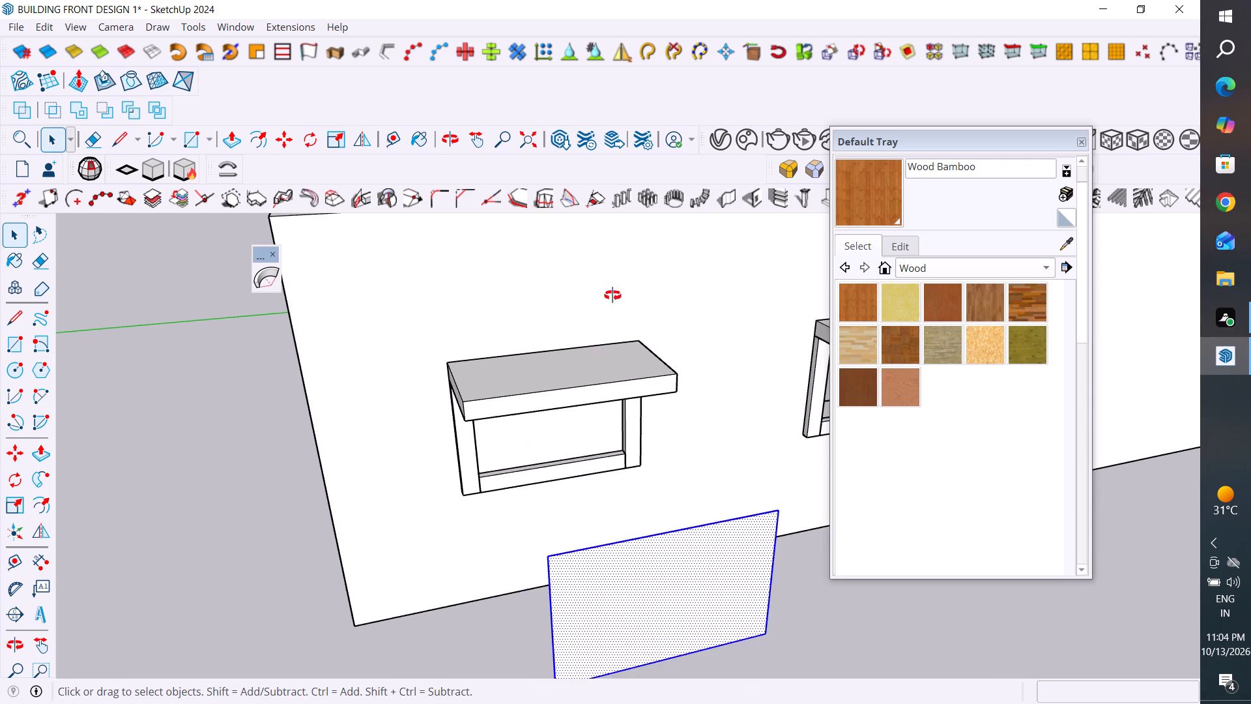
middle_drag(612, 295, 605, 271)
click(568, 400)
key(Delete)
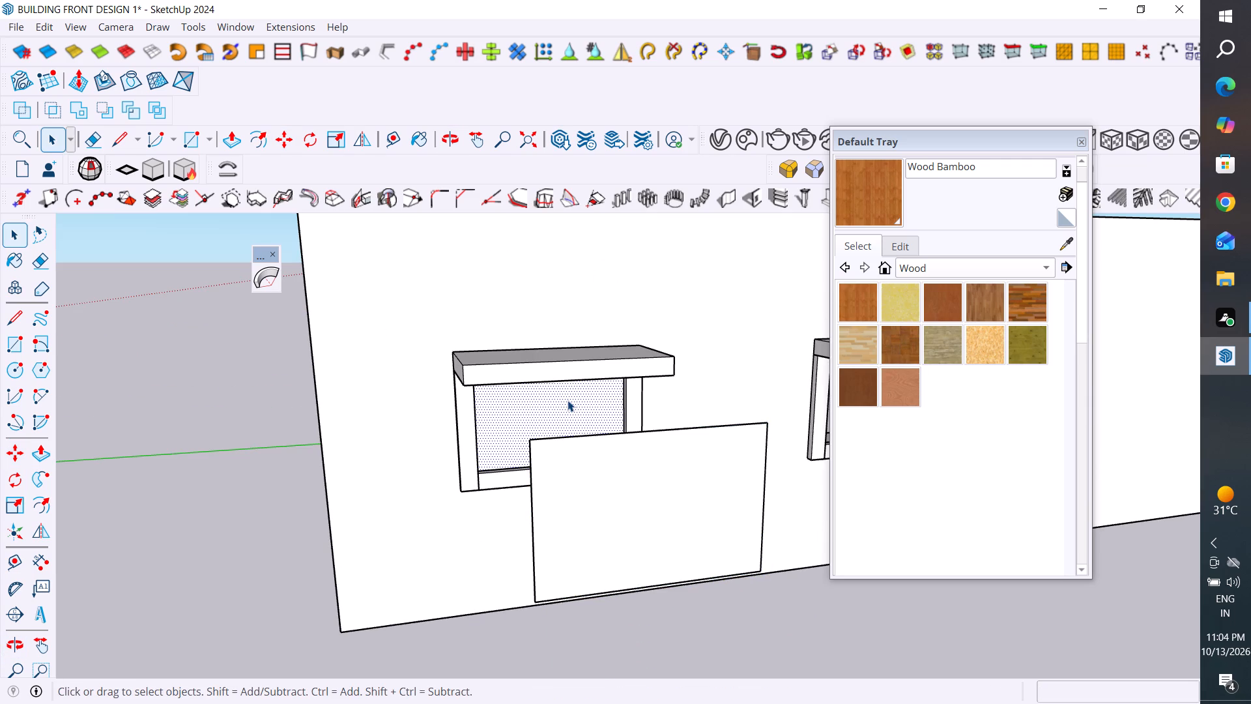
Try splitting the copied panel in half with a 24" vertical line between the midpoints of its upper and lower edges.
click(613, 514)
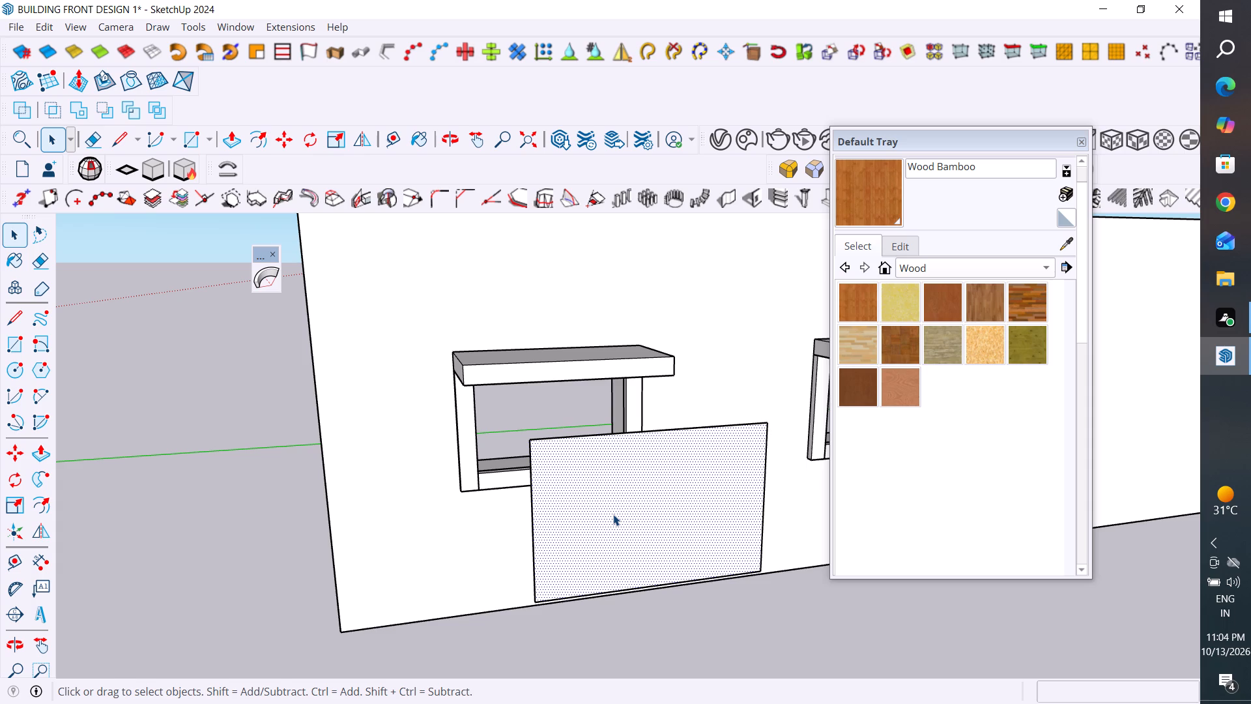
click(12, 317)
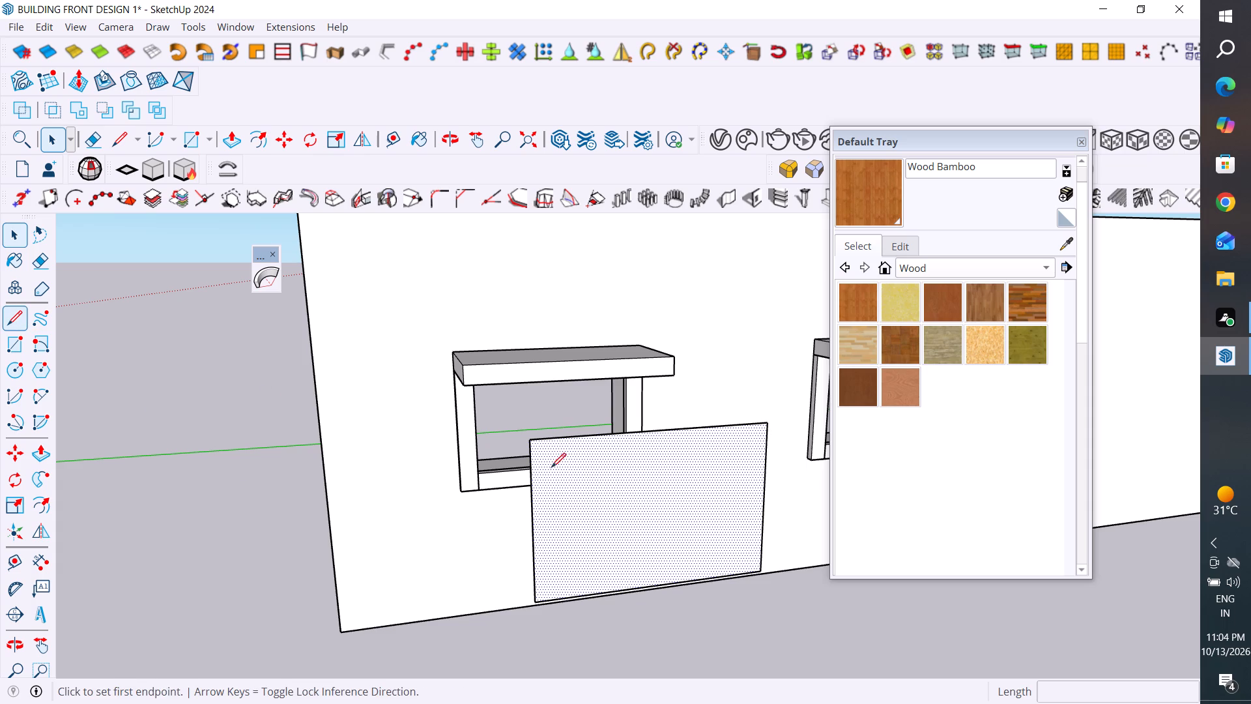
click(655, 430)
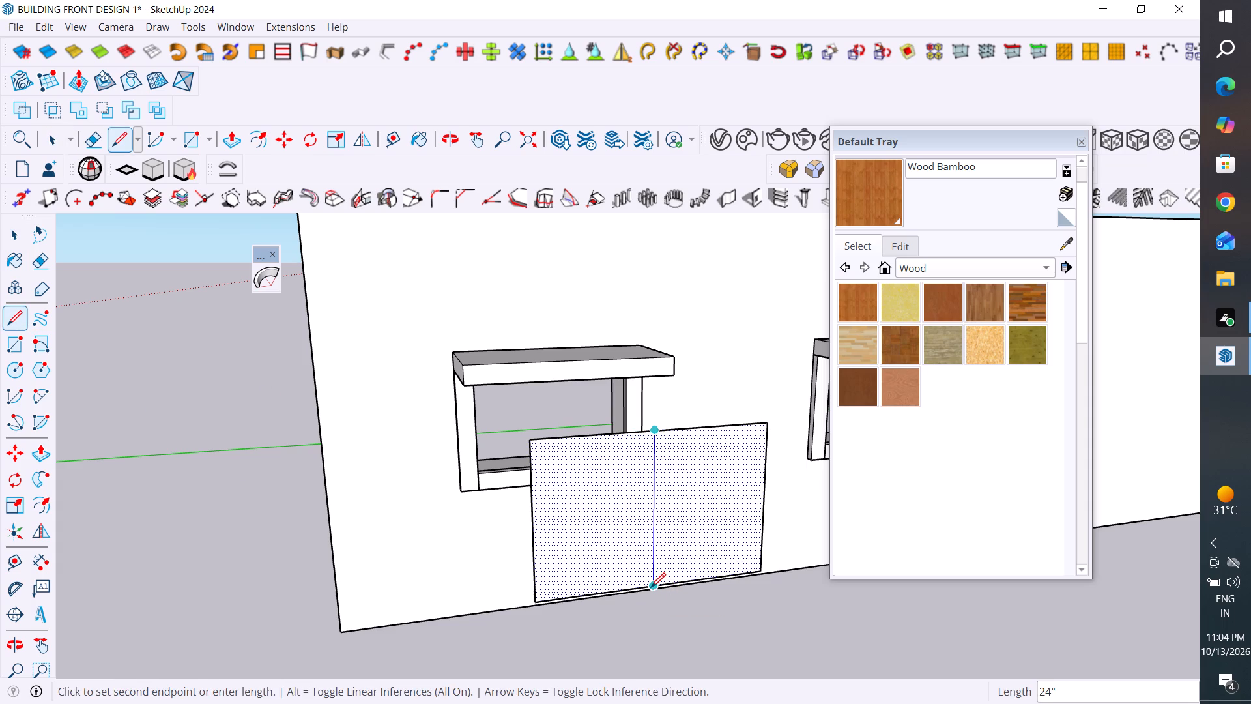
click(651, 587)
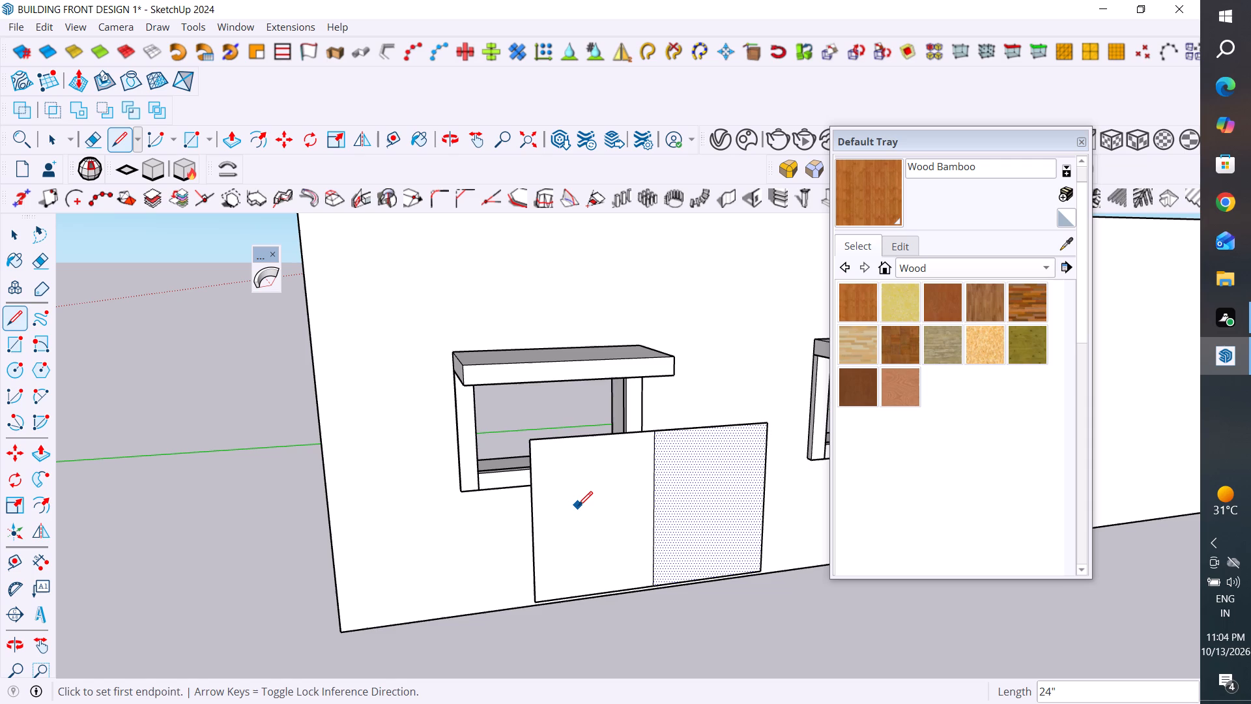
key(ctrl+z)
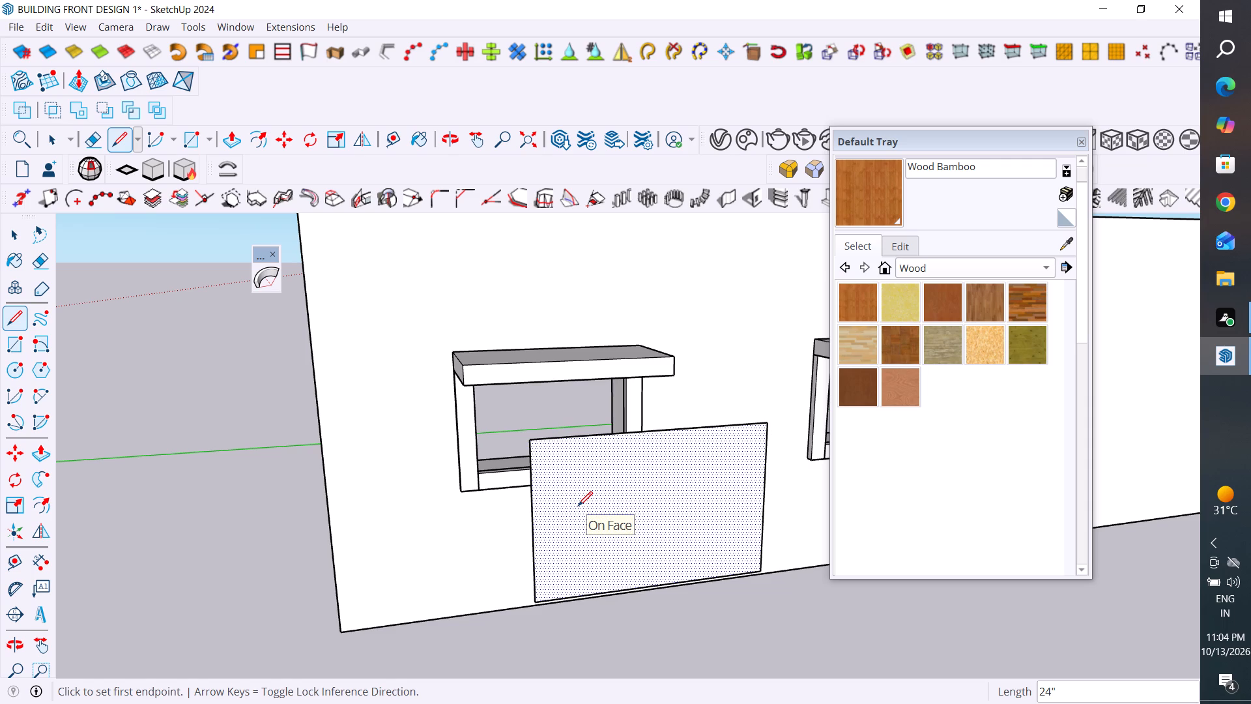
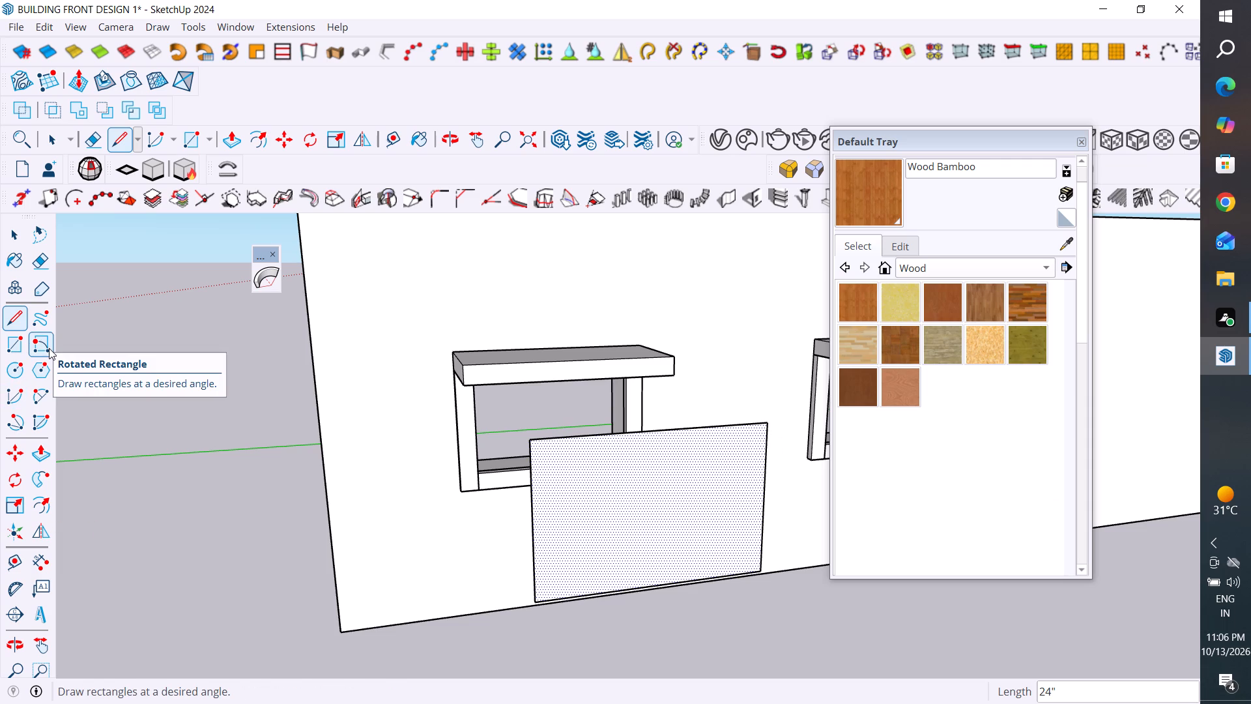
Offset the copied panel's outline inward by about 2" to form a frame border.
click(42, 508)
drag(579, 440, 592, 449)
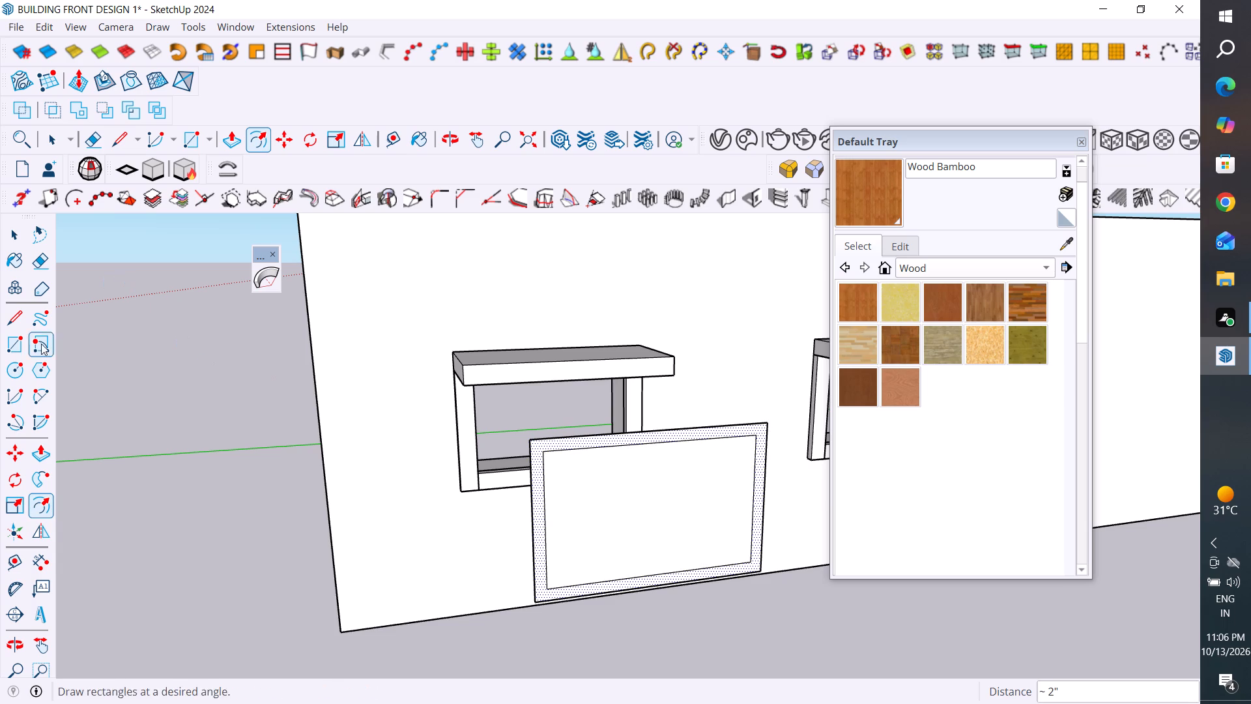
Draw a vertical centre line about 20" long between the midpoints of the inner rectangle's lower and upper edges.
click(10, 325)
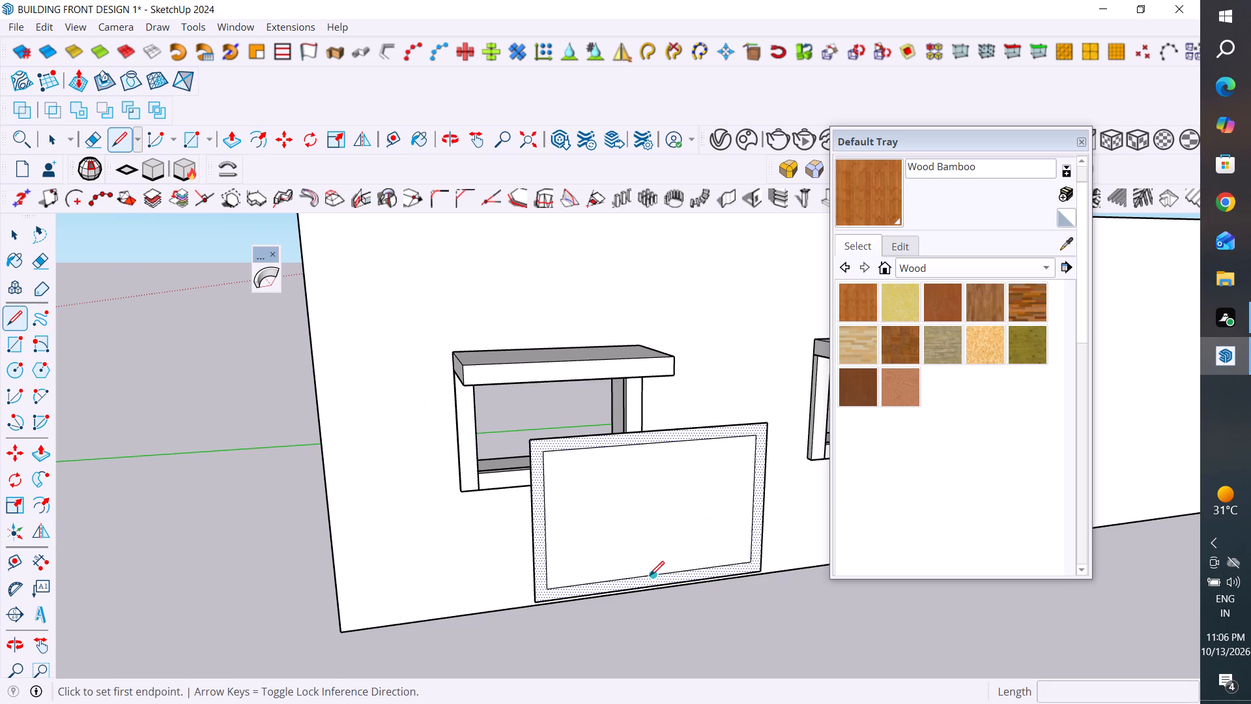
click(650, 576)
click(654, 440)
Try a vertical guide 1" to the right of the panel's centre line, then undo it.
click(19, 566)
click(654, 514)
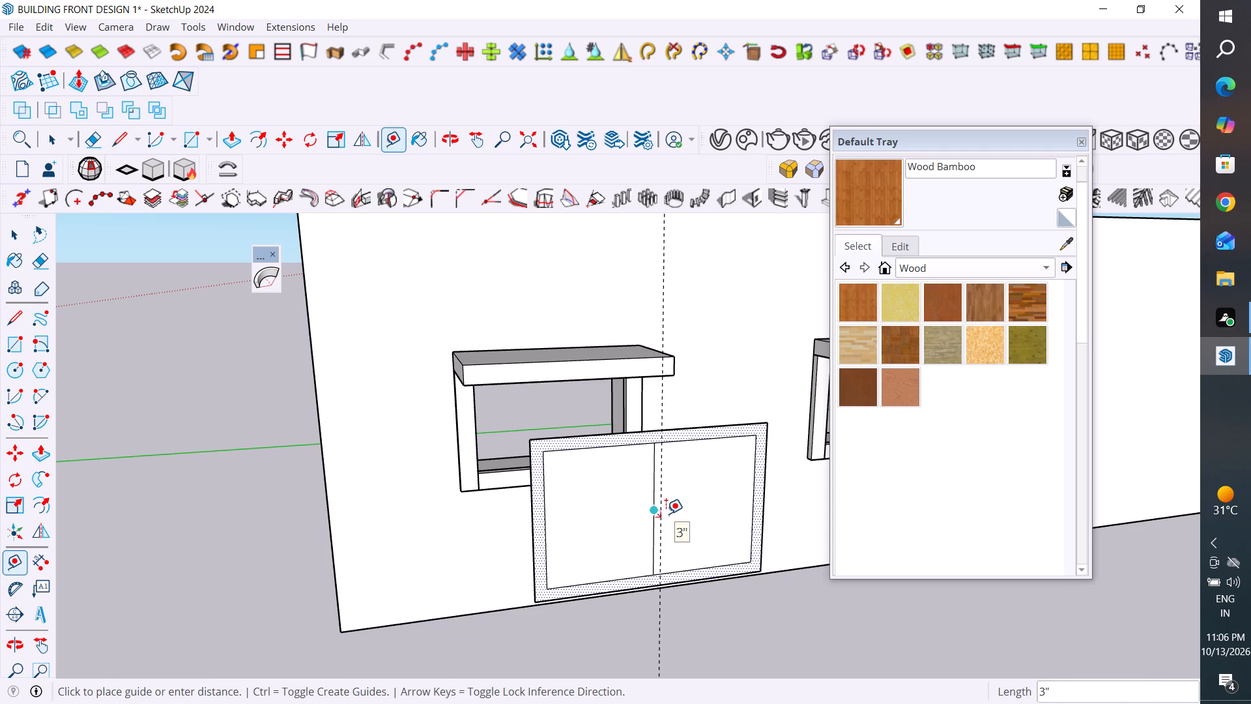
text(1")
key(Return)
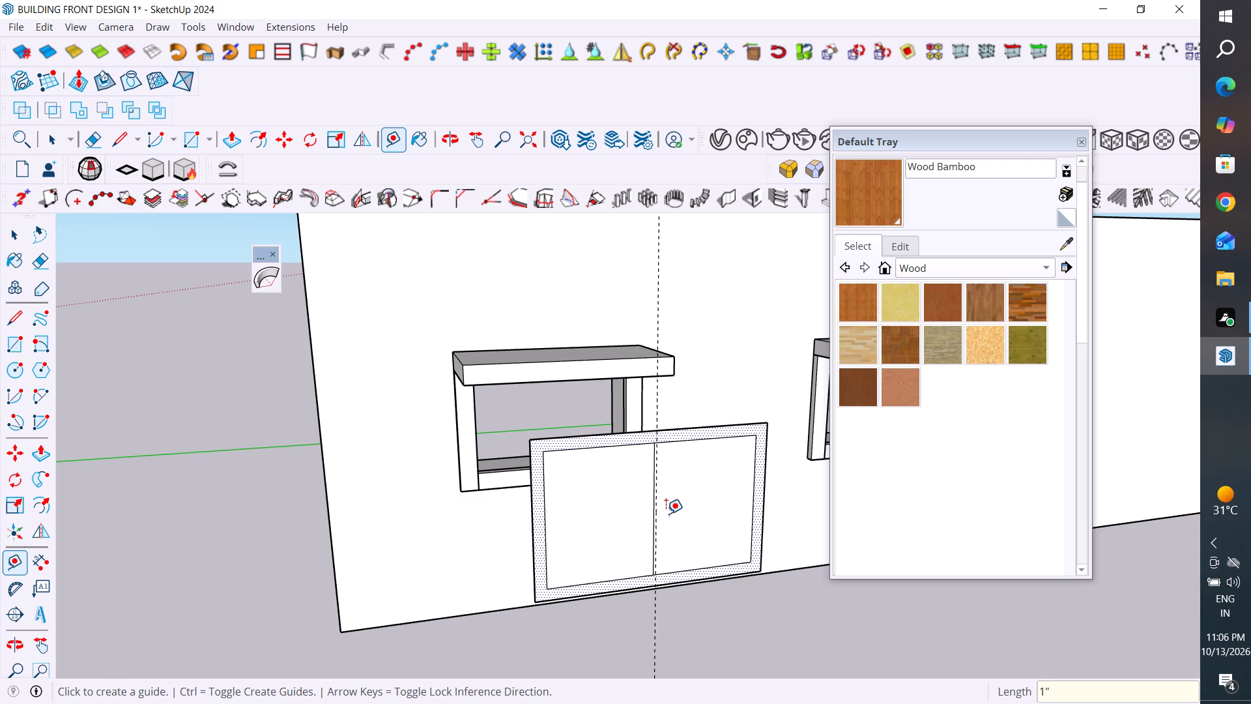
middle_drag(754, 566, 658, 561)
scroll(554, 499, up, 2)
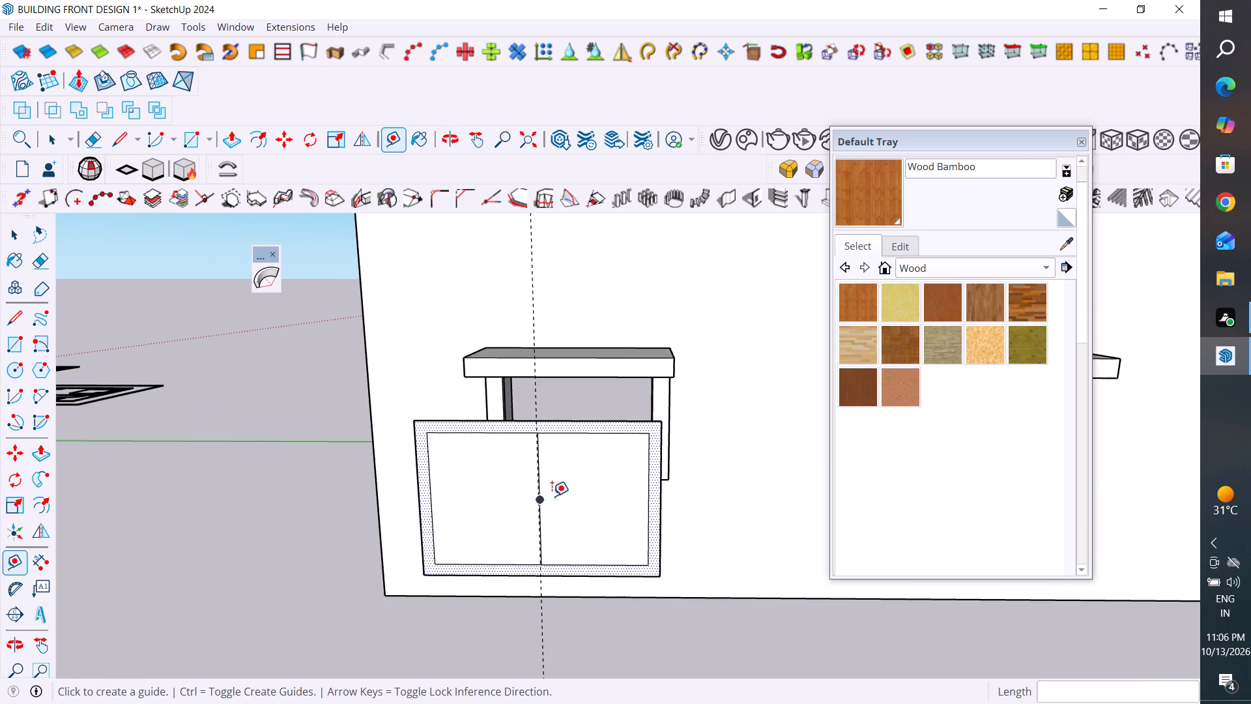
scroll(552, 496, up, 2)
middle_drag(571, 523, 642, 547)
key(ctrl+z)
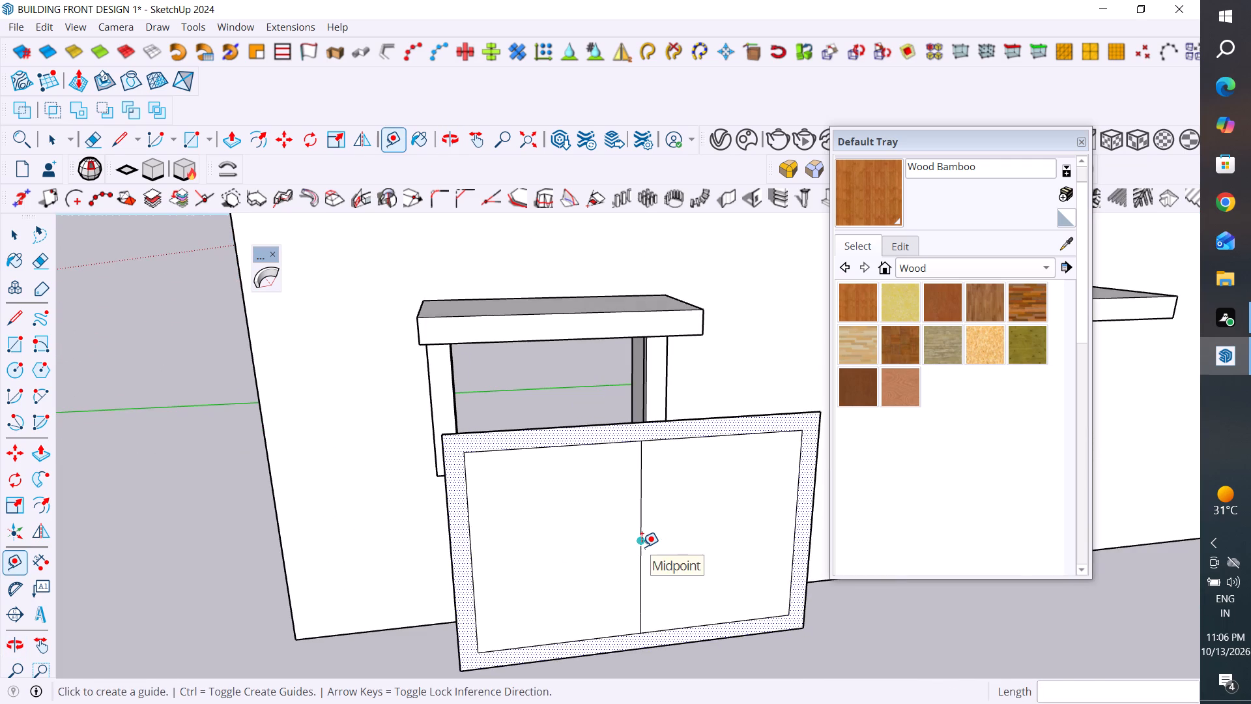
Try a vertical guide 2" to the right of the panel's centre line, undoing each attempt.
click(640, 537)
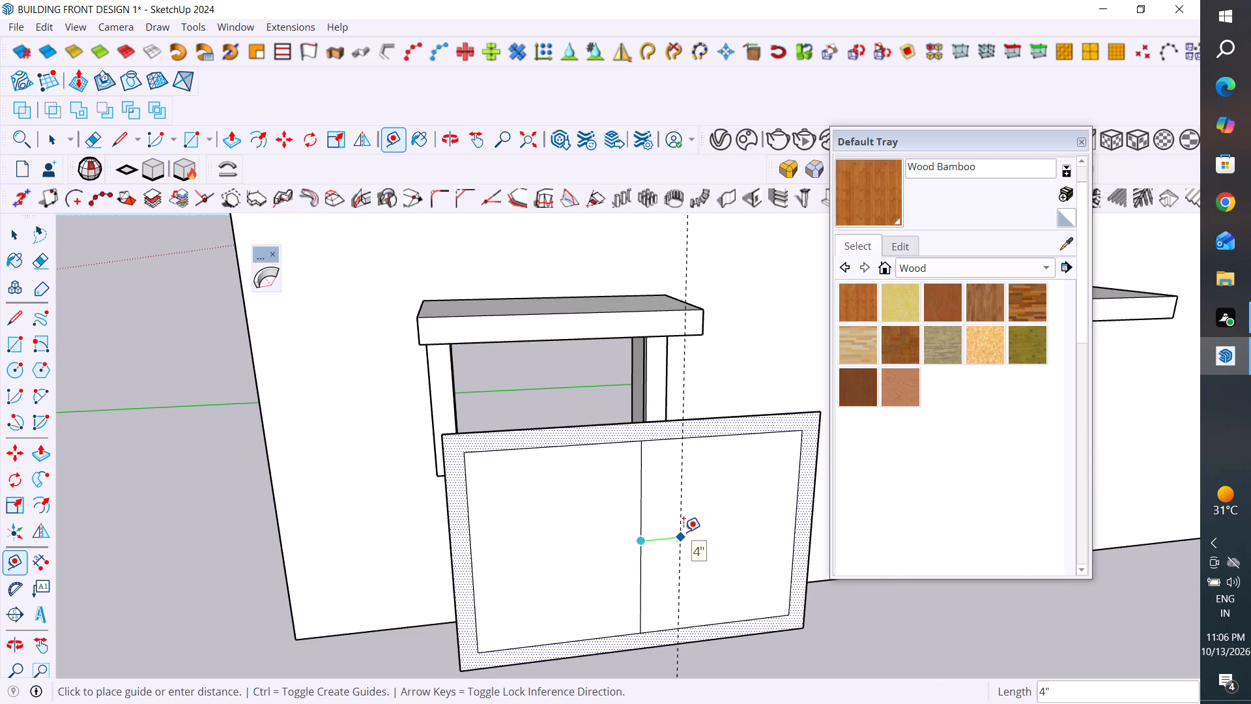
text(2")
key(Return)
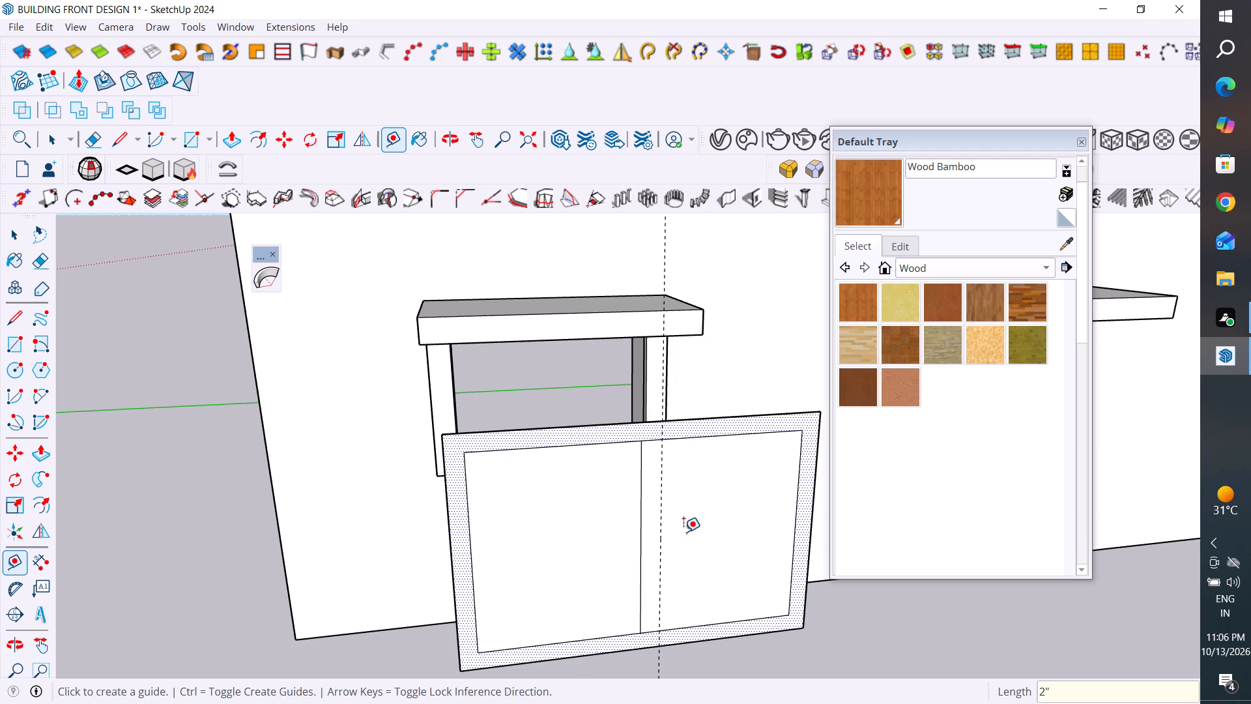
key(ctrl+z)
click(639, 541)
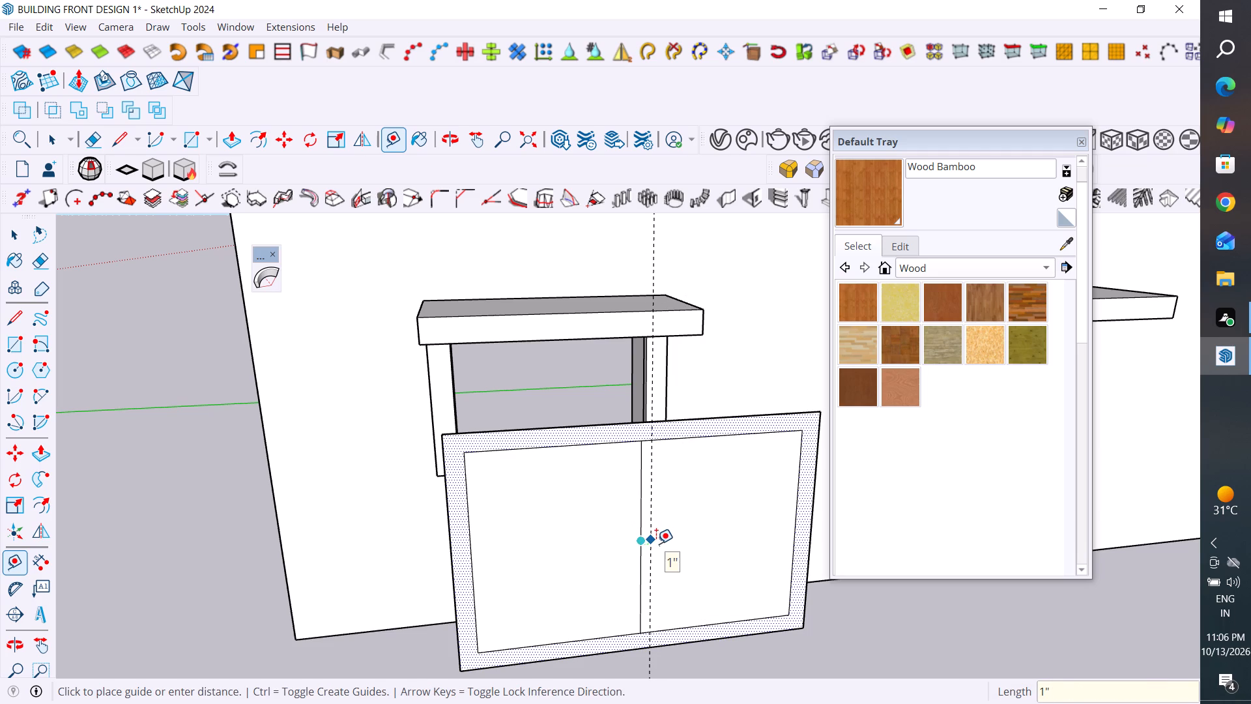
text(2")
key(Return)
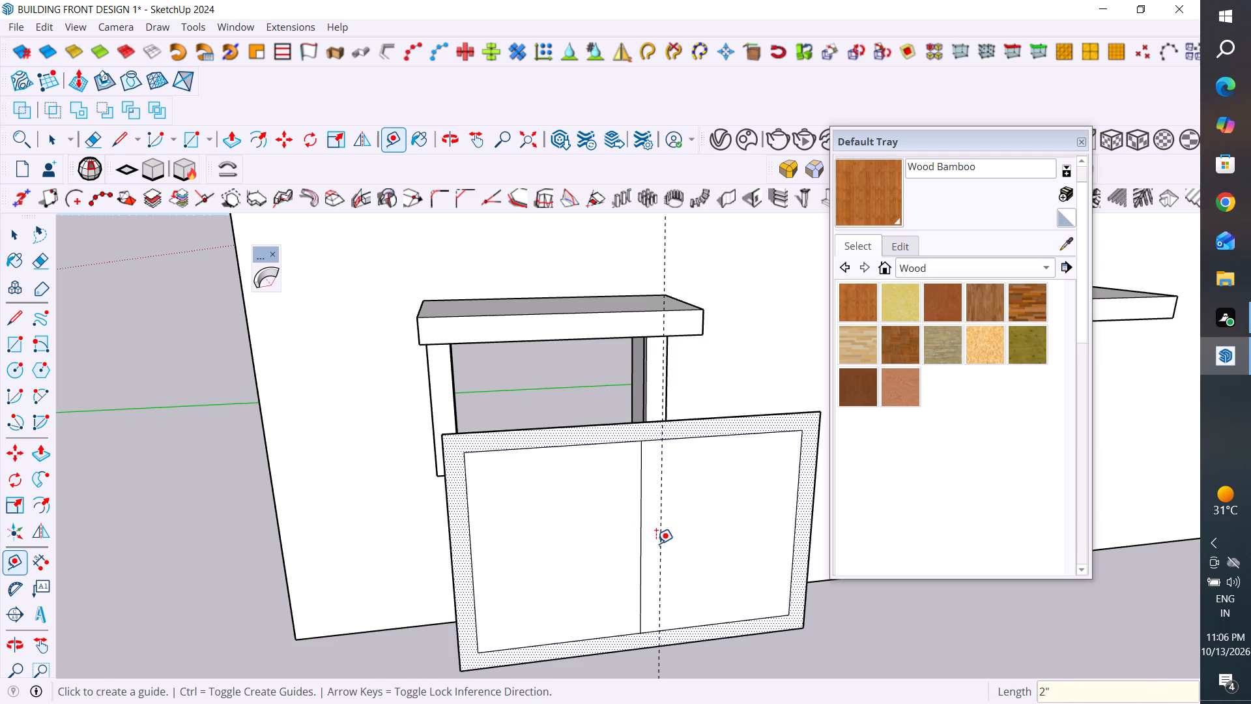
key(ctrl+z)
Place vertical guides 1" to each side of the panel's centre line.
middle_drag(657, 555, 628, 543)
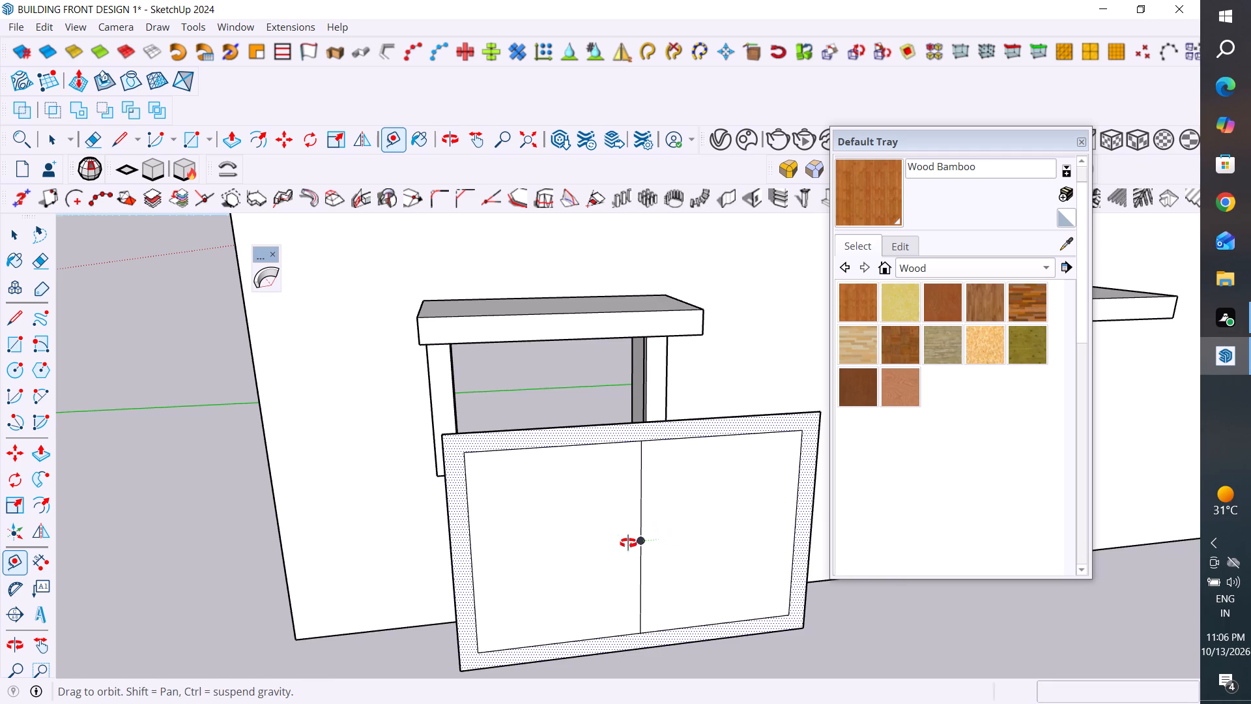
middle_drag(628, 543, 616, 535)
click(589, 569)
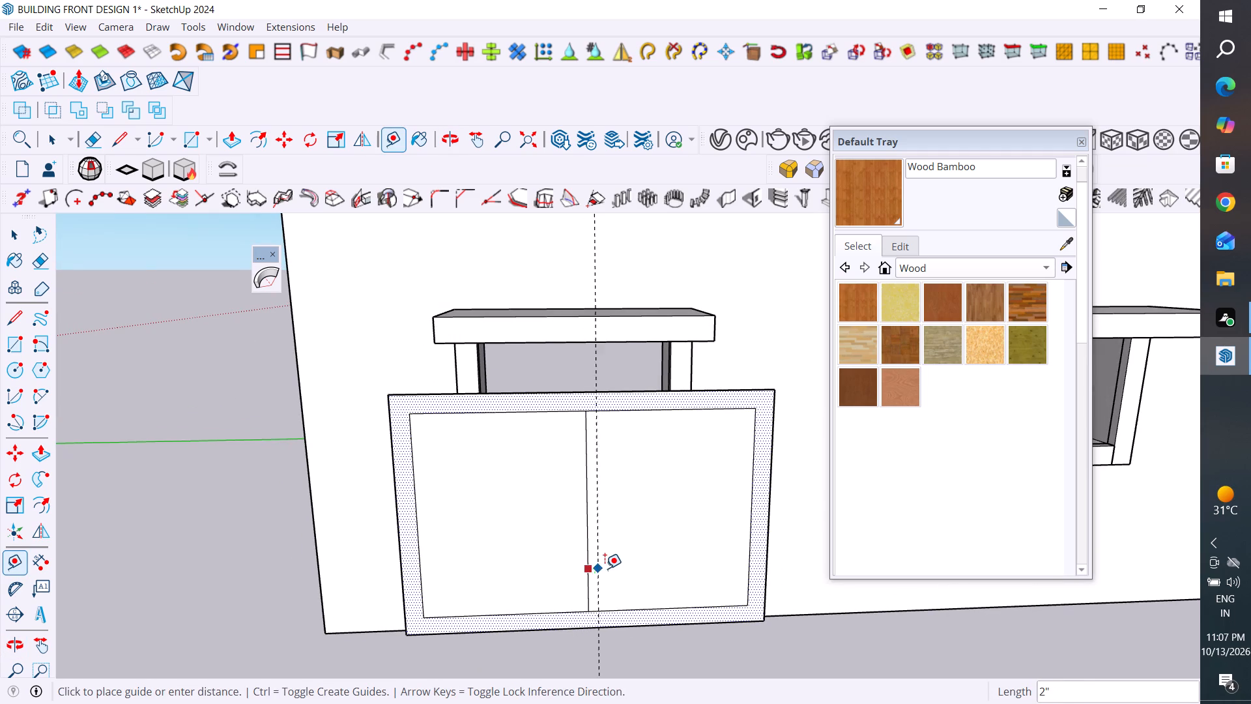
text(1")
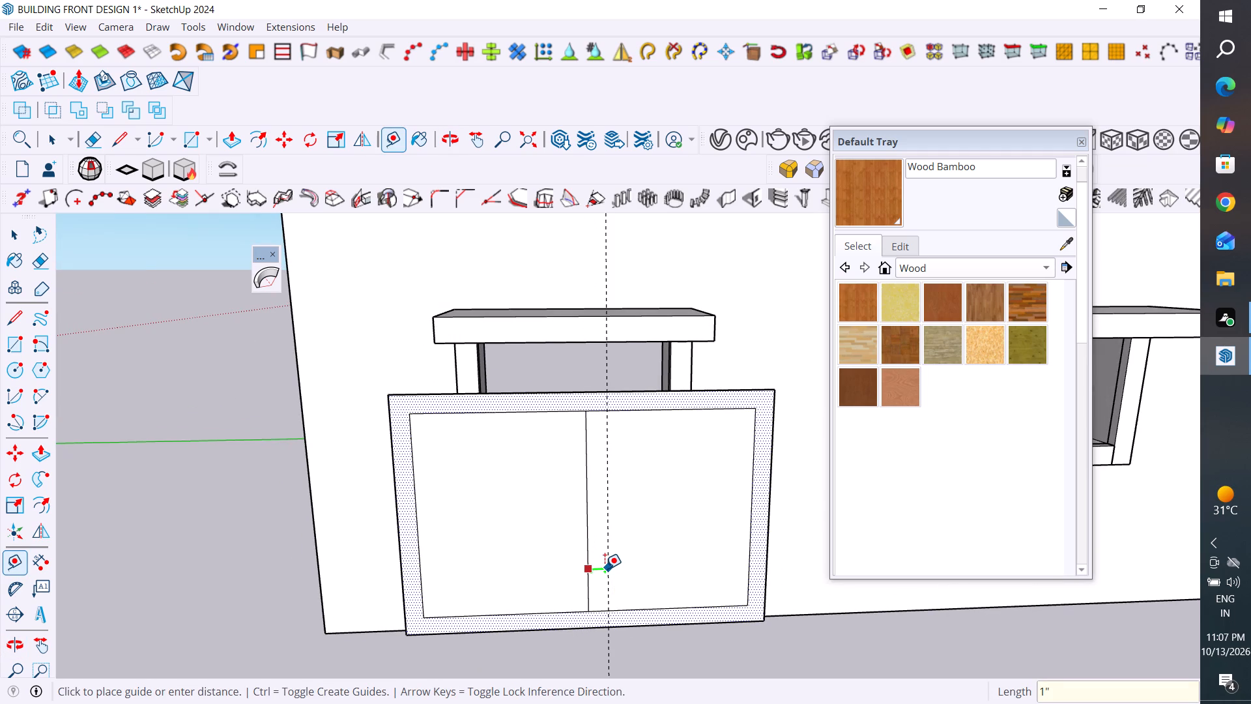
key(Return)
scroll(571, 598, up, 3)
click(592, 578)
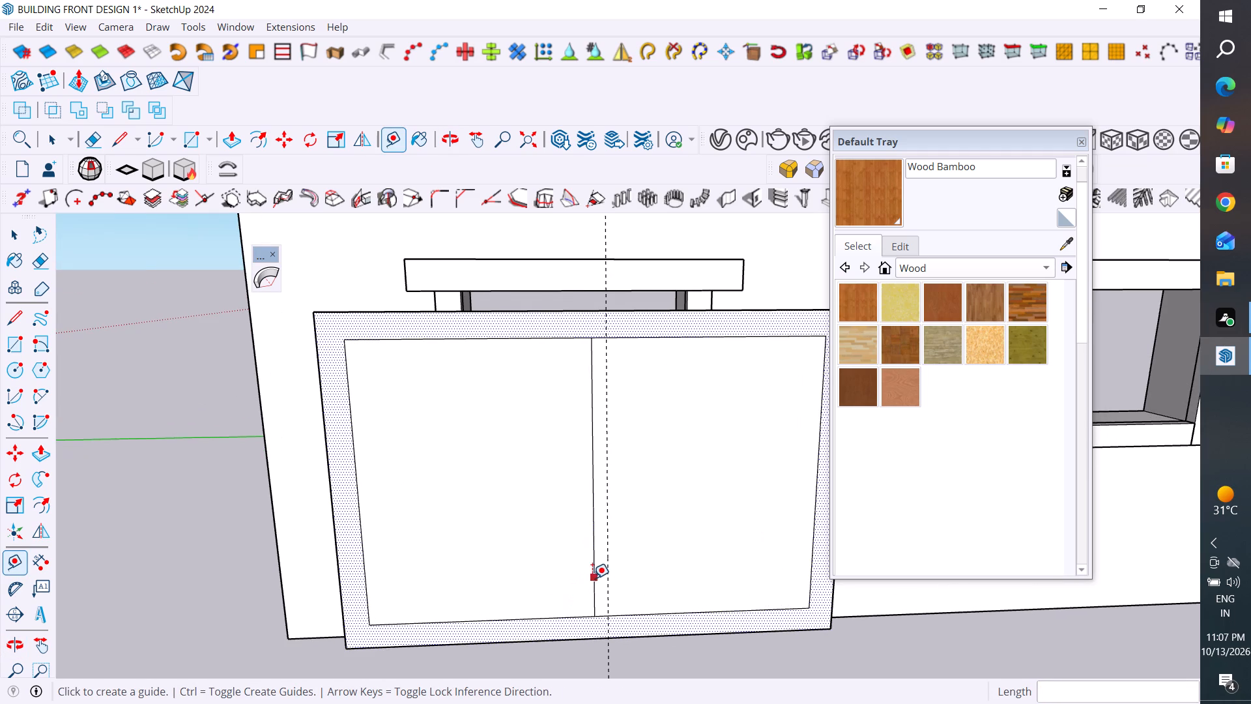
text(01)
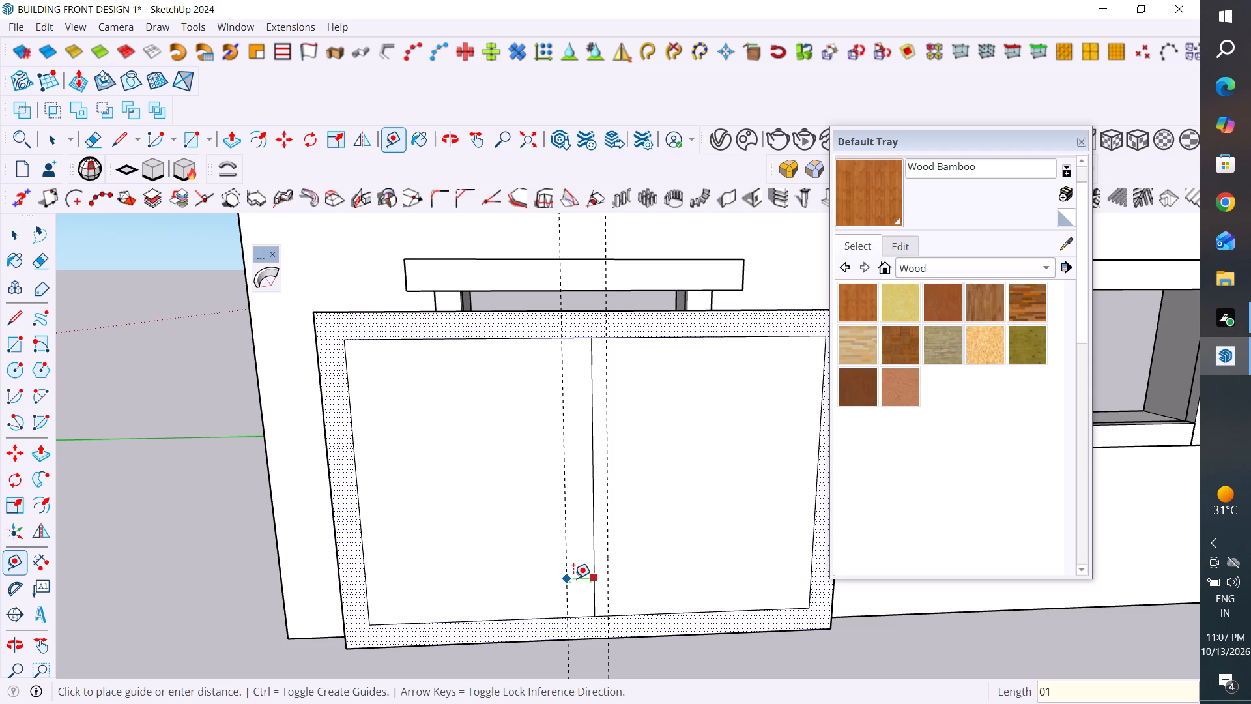
key(BackSpace)
key(BackSpace)
text(1")
key(Return)
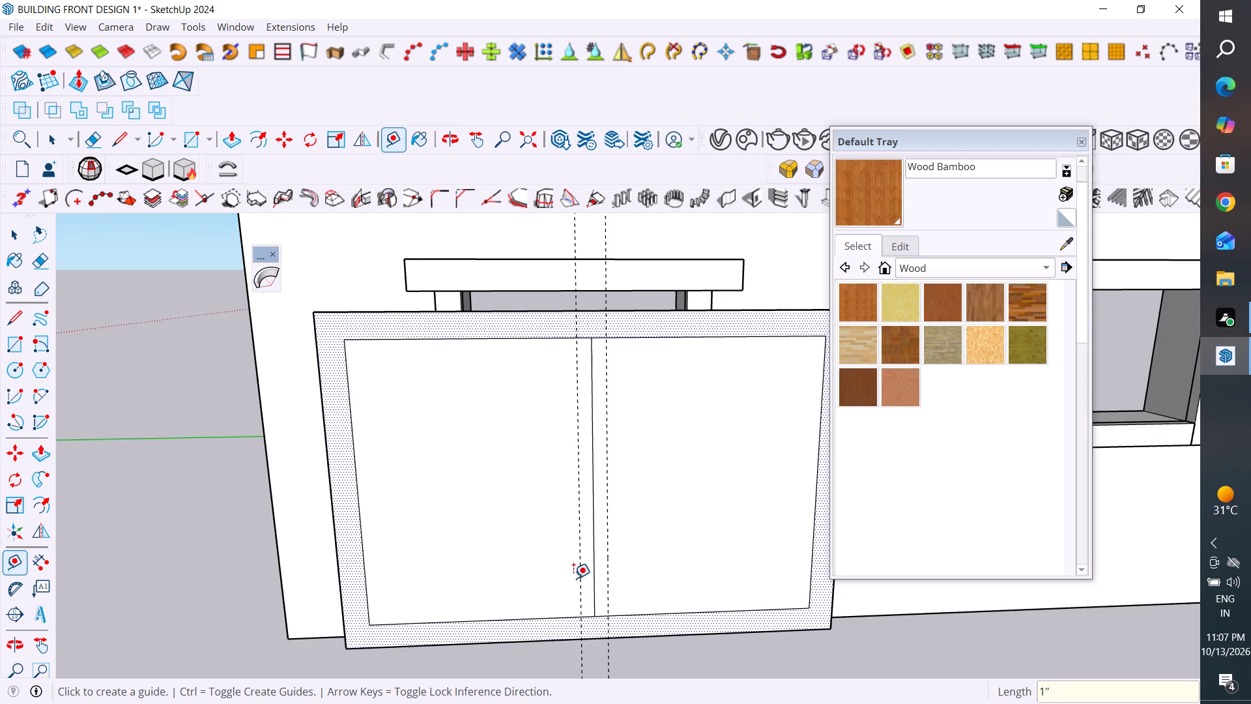
Draw two vertical lines along the guides, from the inner rectangle's lower edge to its upper edge, outlining the central mullion.
click(20, 314)
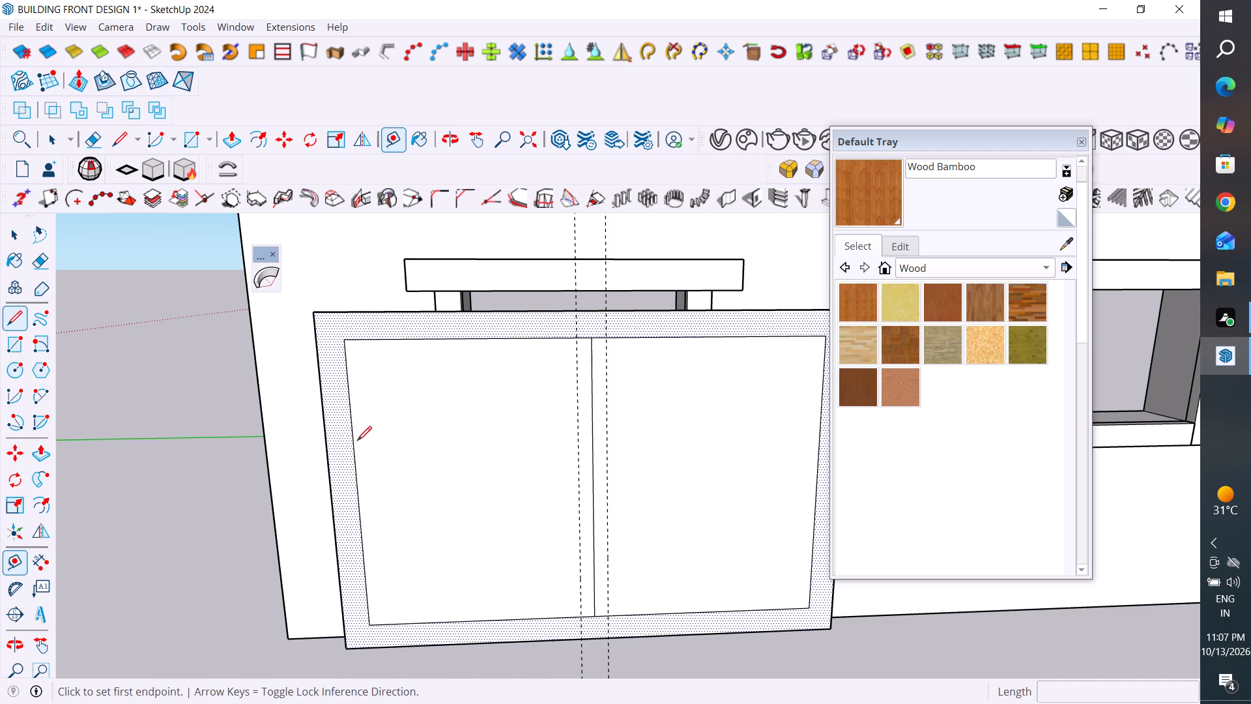
click(582, 616)
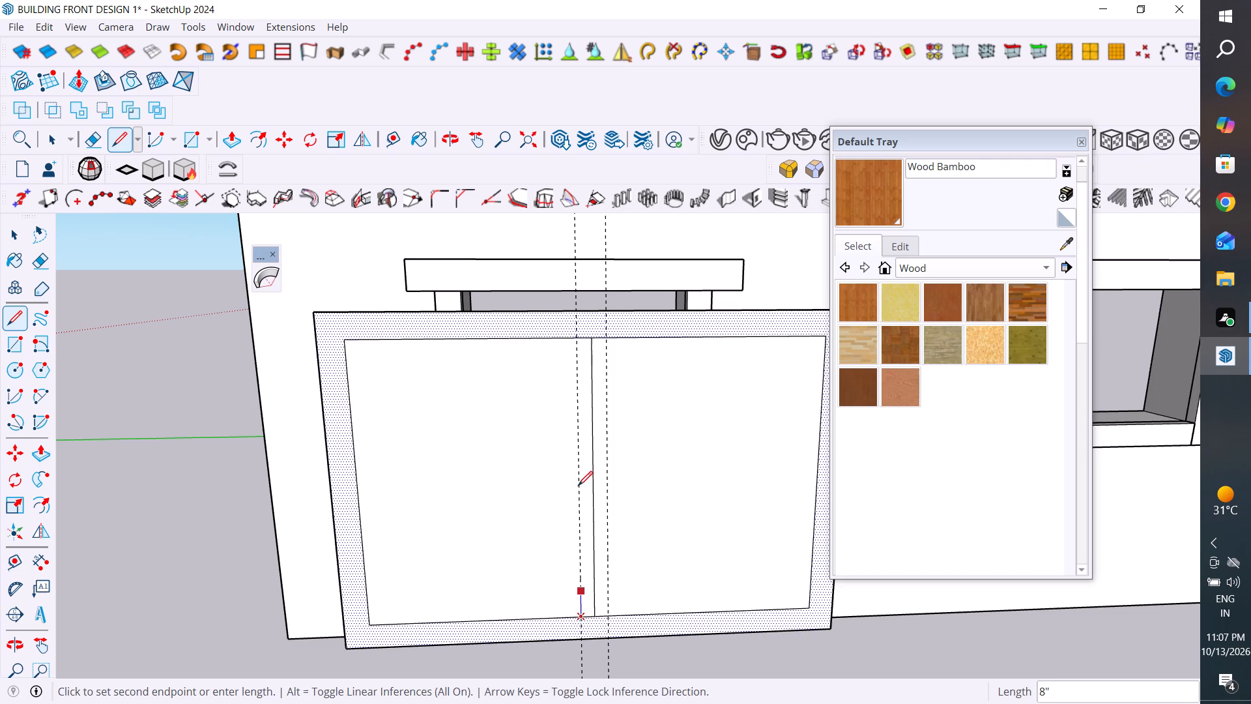
click(575, 342)
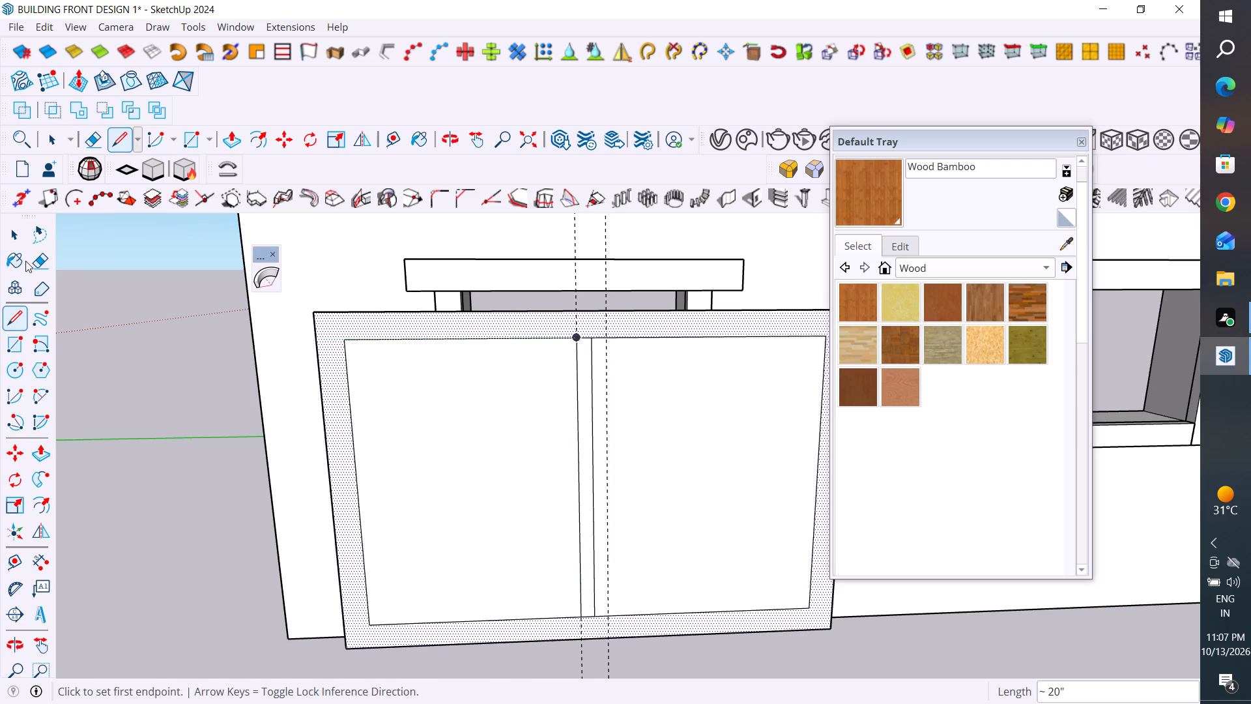
click(15, 318)
click(608, 615)
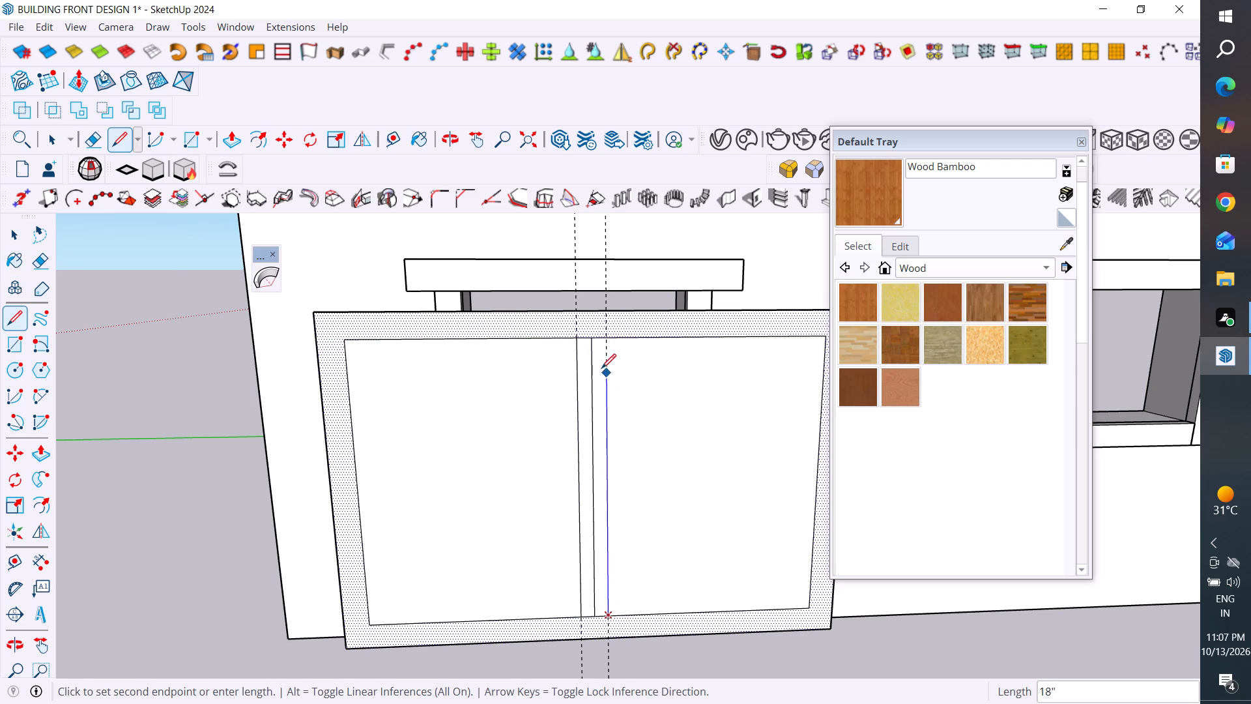
click(605, 340)
click(22, 235)
click(183, 379)
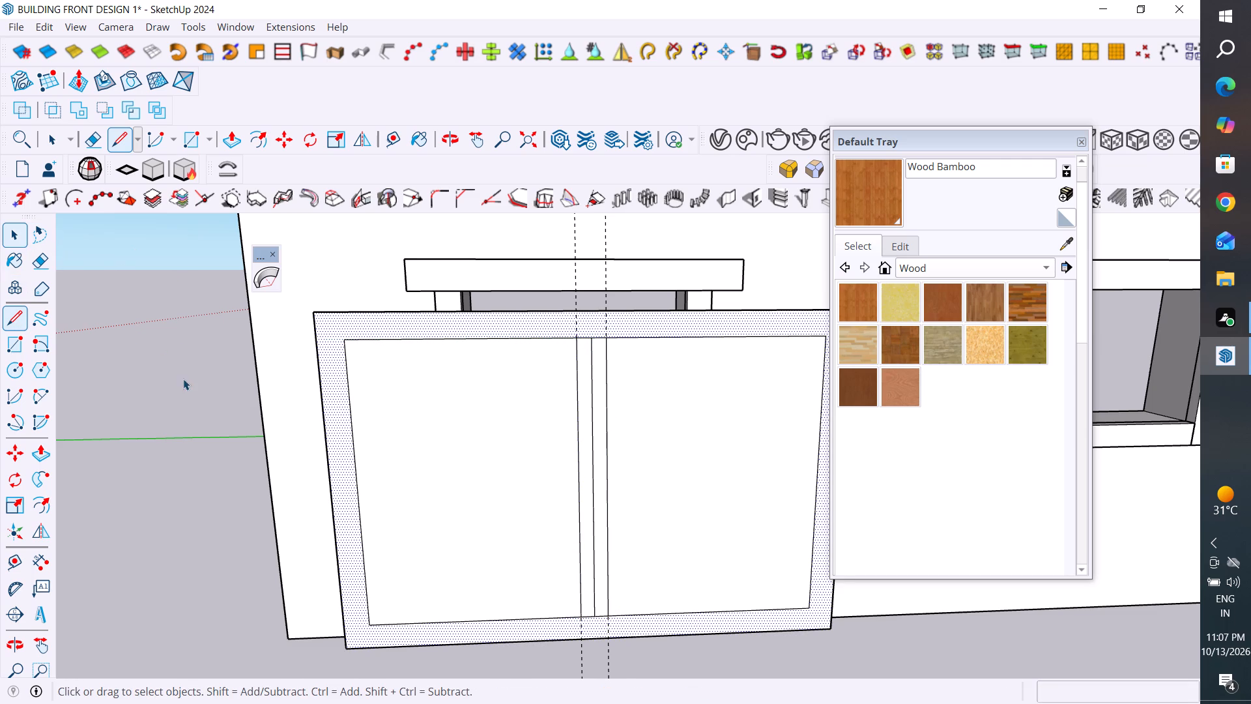
Delete both vertical guides running through the window panel.
scroll(542, 475, down, 4)
middle_drag(608, 520, 682, 573)
scroll(600, 403, down, 4)
middle_drag(629, 495, 660, 537)
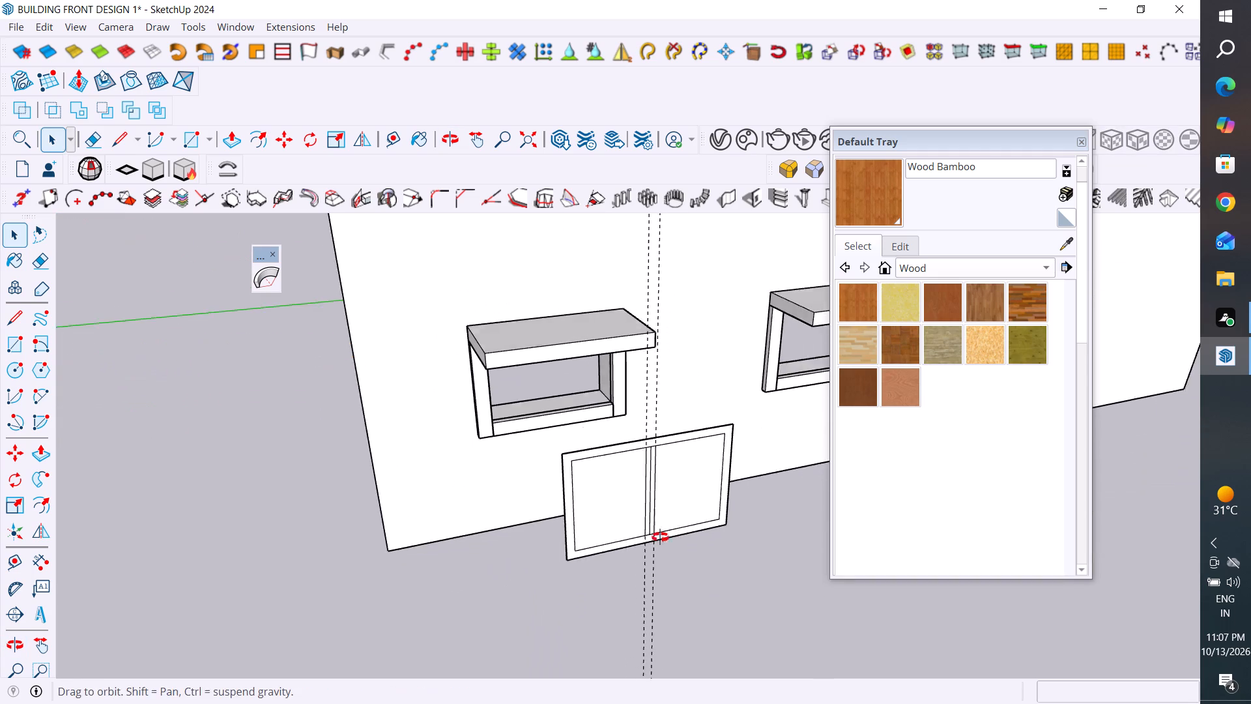
middle_drag(660, 537, 670, 544)
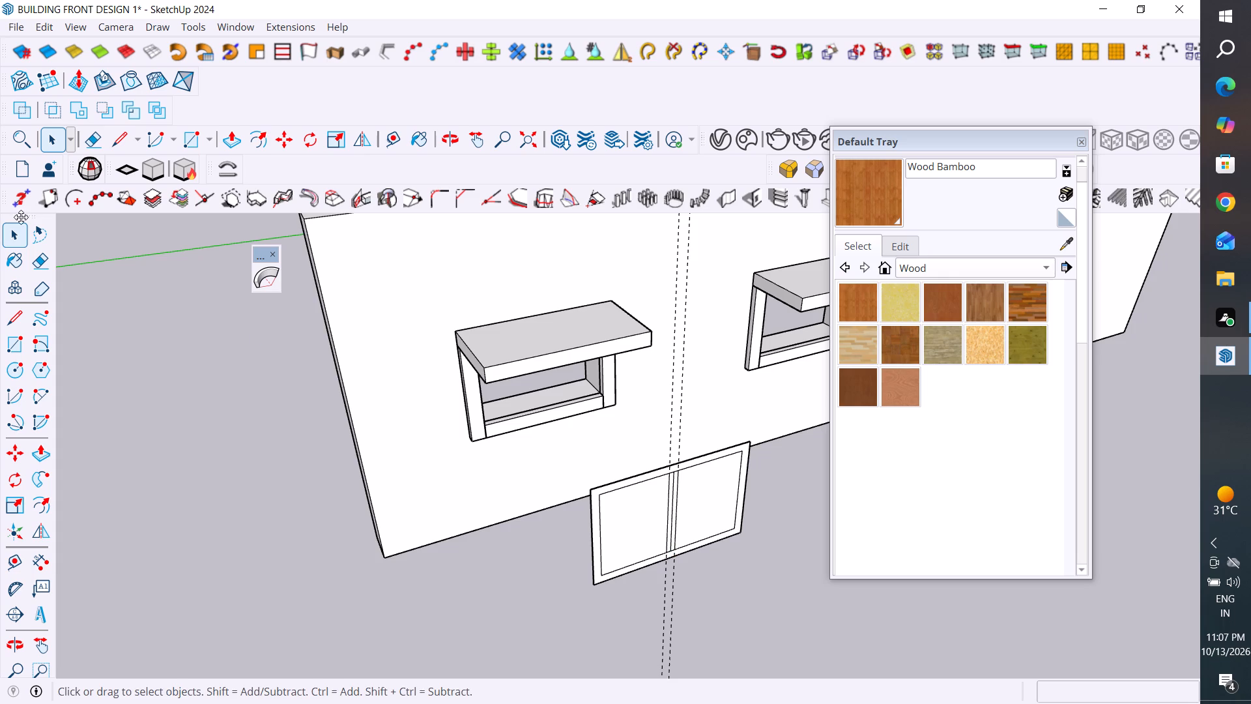
drag(710, 595, 637, 657)
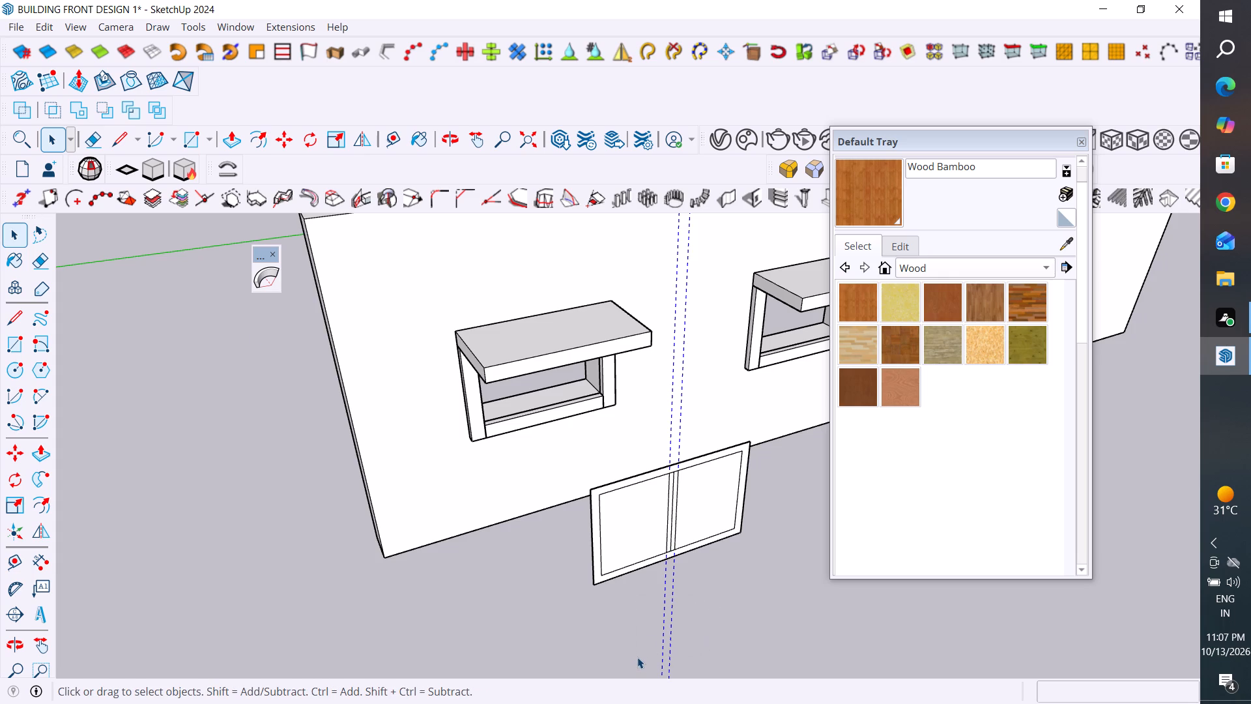
key(Delete)
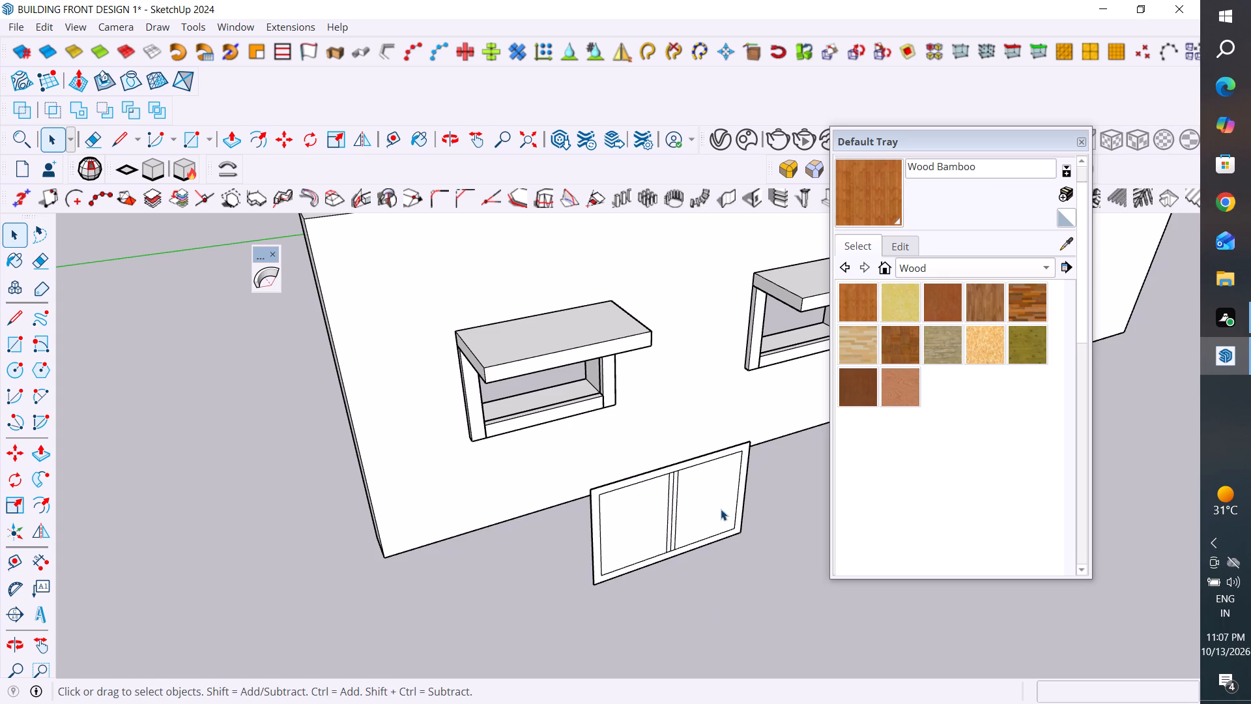
Delete the centre line between the two mullion edges.
scroll(718, 503, up, 2)
middle_drag(718, 502, 605, 505)
scroll(564, 485, up, 2)
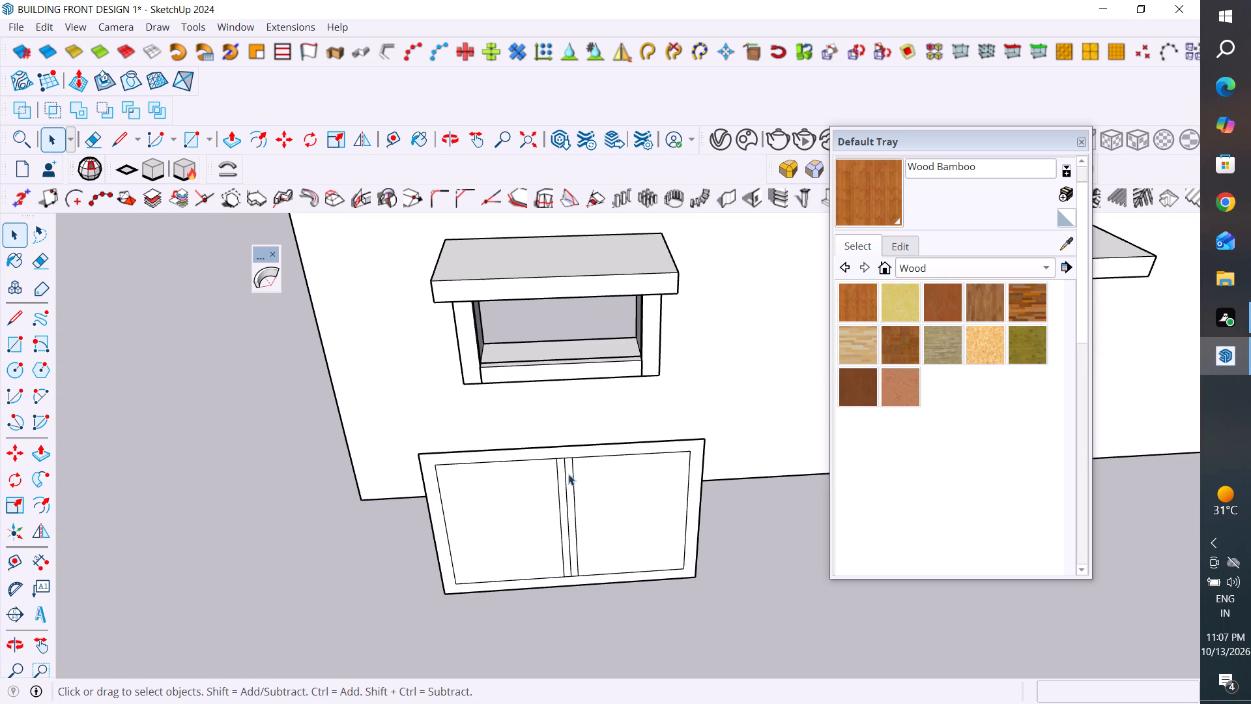
click(566, 473)
key(Delete)
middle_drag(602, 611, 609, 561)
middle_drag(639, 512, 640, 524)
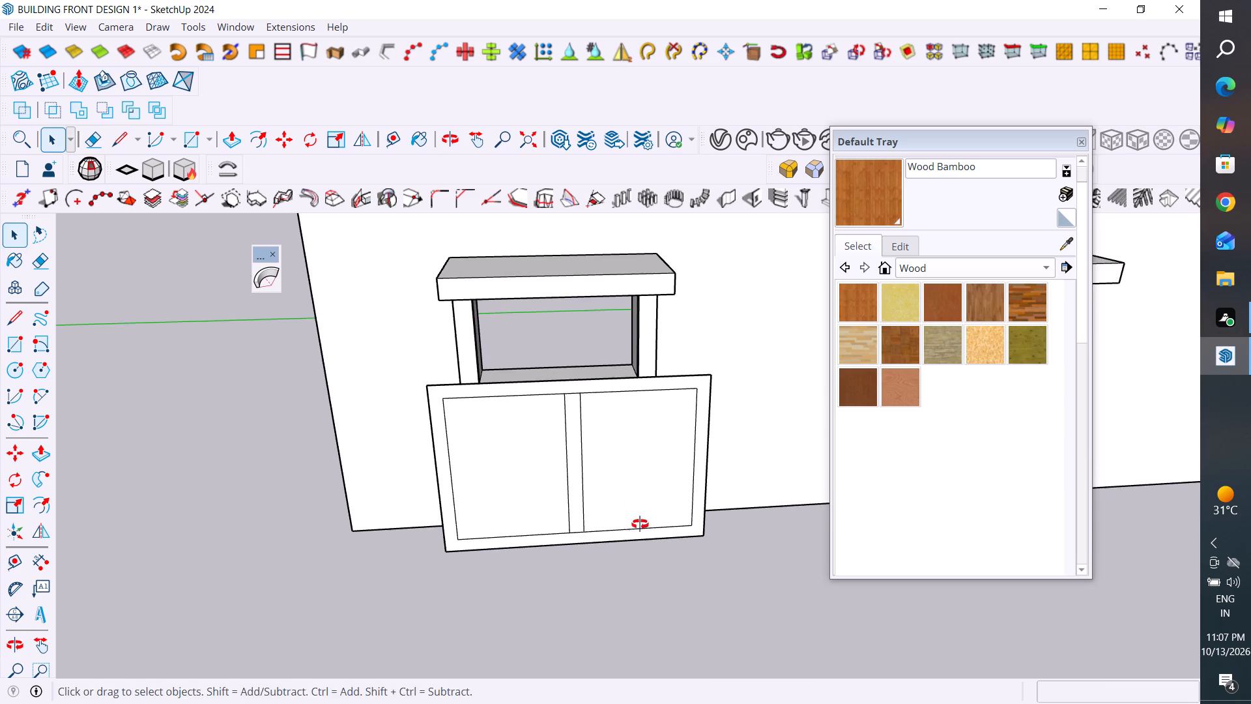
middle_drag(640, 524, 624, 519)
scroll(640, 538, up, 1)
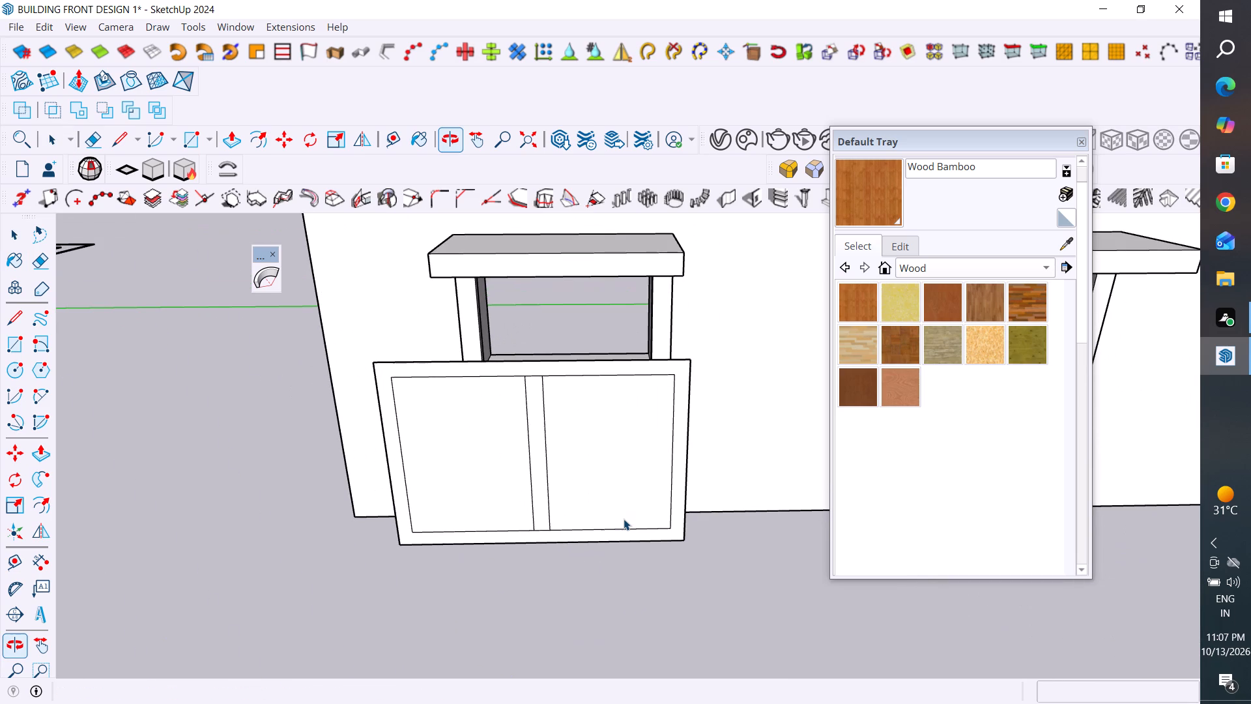
Undo the mullion edges, guides, centre line and inset border, back to the plain flat window panel.
key(ctrl+z)
key(ctrl+z)
key(ctrl+z)
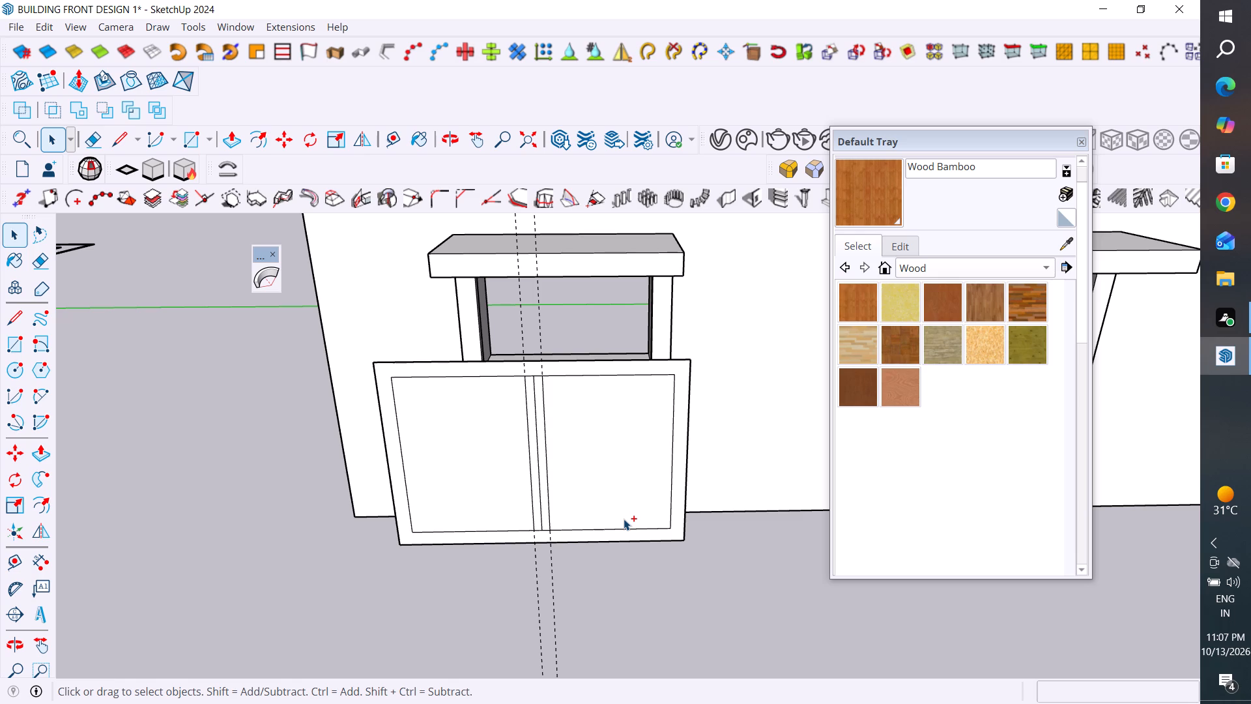
key(ctrl+z)
key(ctrl+z)
key(ctrl+z)
key(ctrl+z)
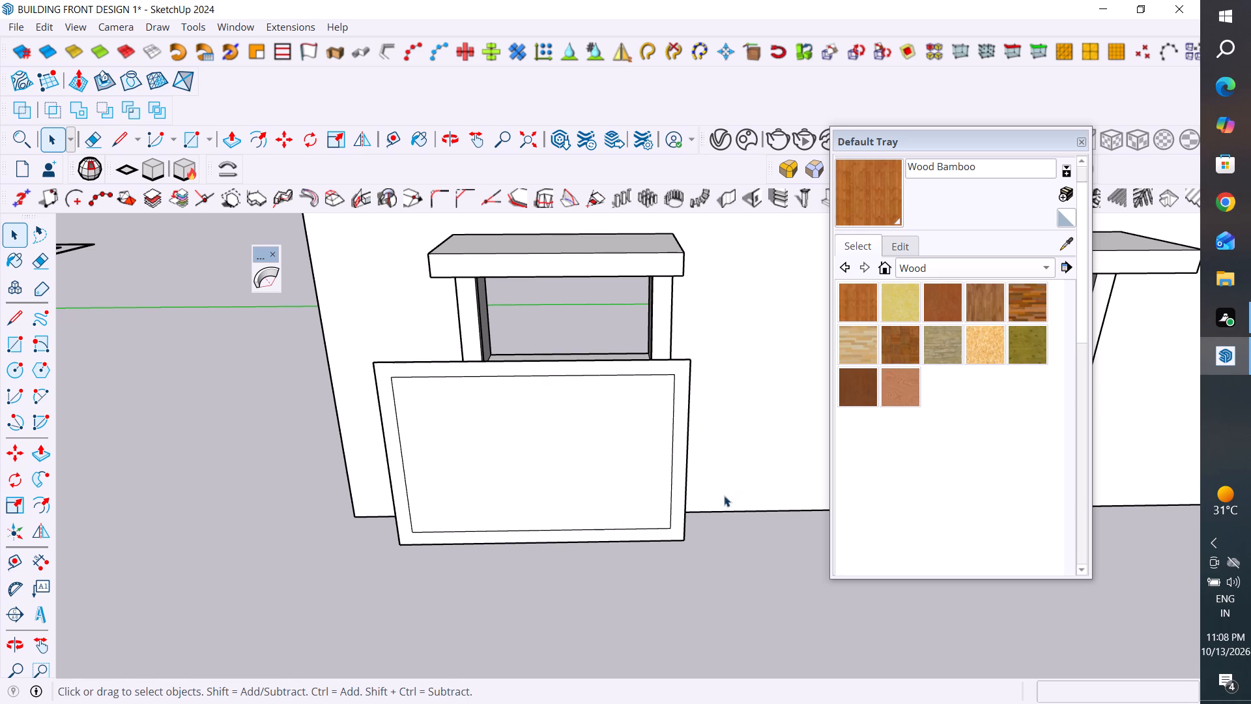
key(ctrl+z)
Push/pull the flat window panel from its back face to a thickness of 1".
middle_drag(675, 525, 366, 687)
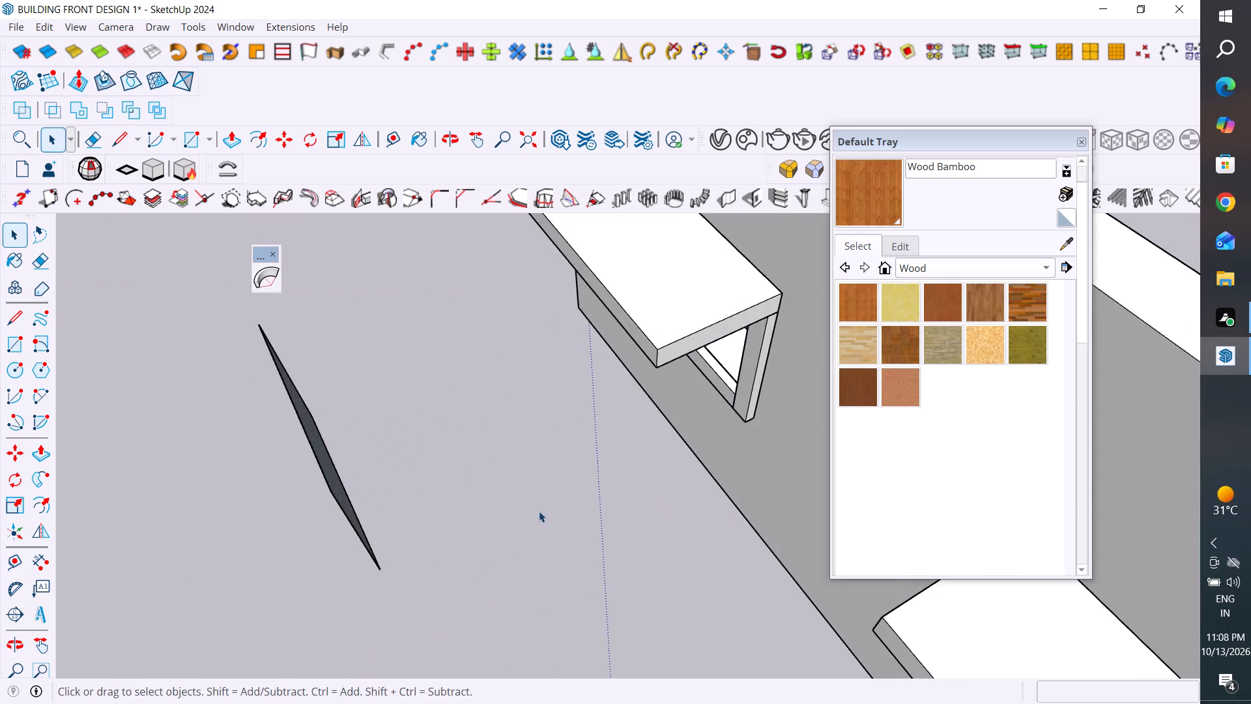
middle_drag(539, 511, 287, 387)
scroll(446, 249, up, 3)
scroll(446, 249, down, 2)
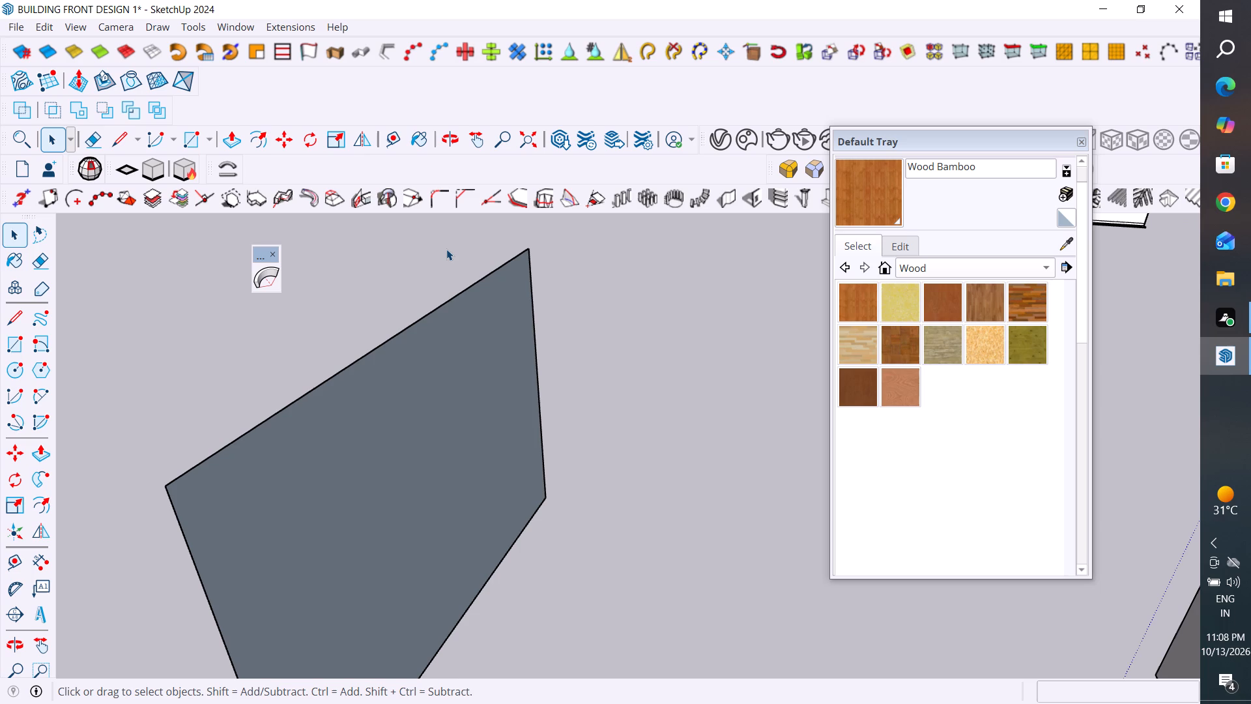
scroll(609, 289, down, 1)
middle_drag(619, 332, 579, 350)
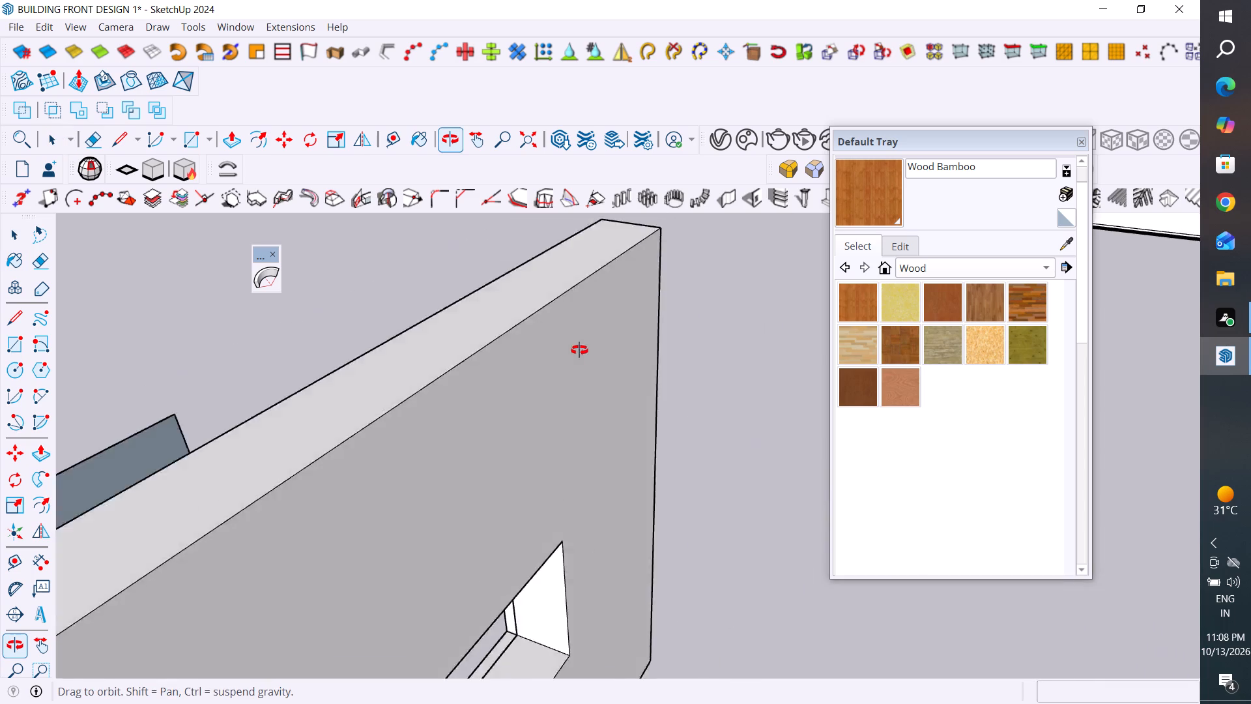
middle_drag(579, 350, 593, 354)
scroll(648, 270, down, 3)
scroll(523, 400, up, 3)
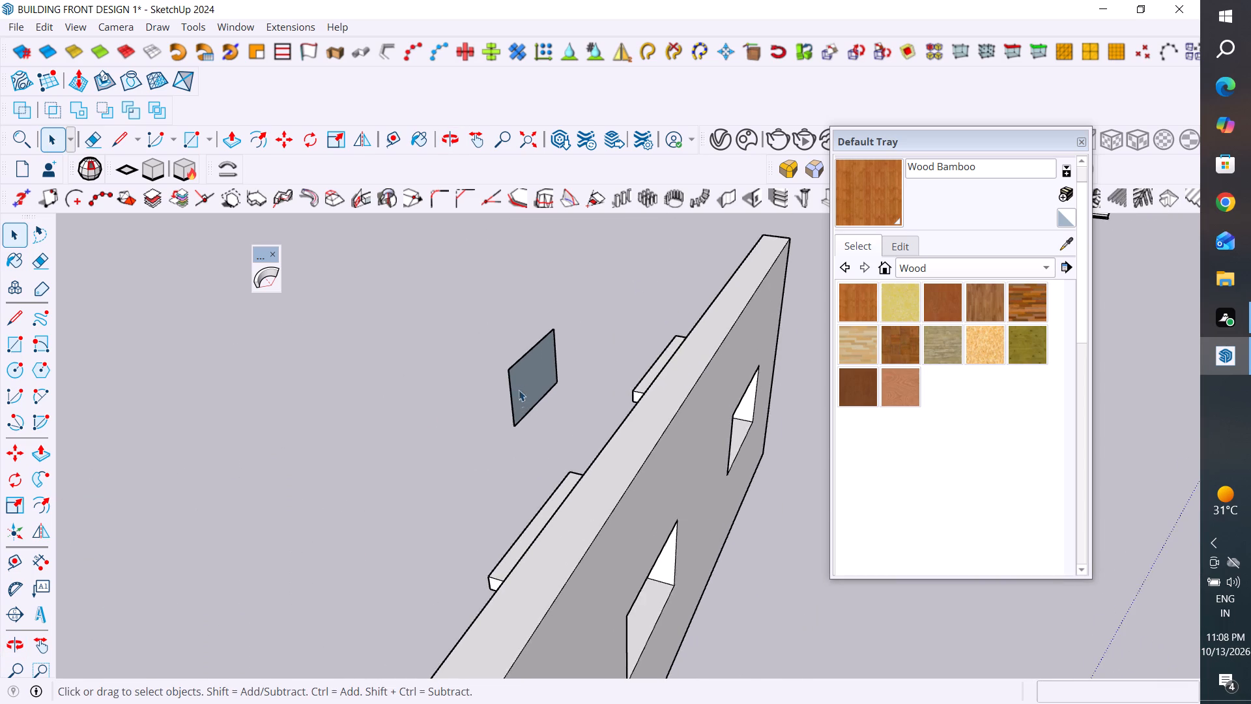
scroll(525, 377, up, 4)
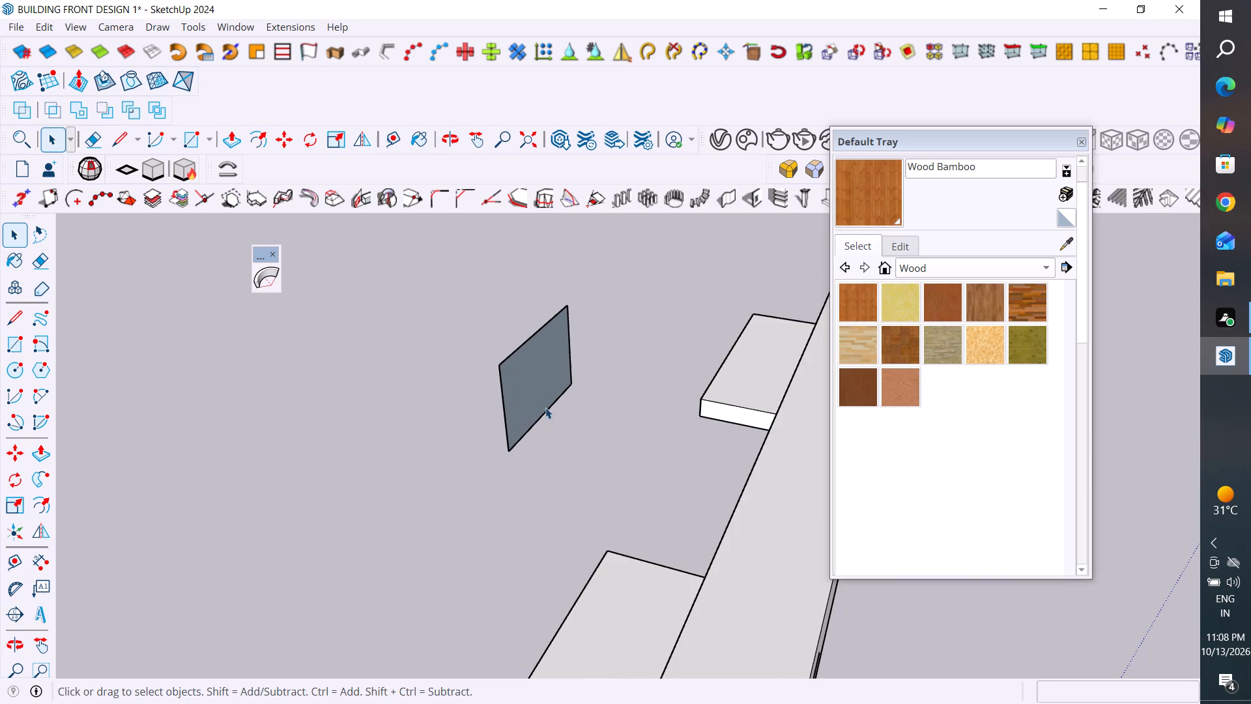
middle_drag(547, 422, 534, 401)
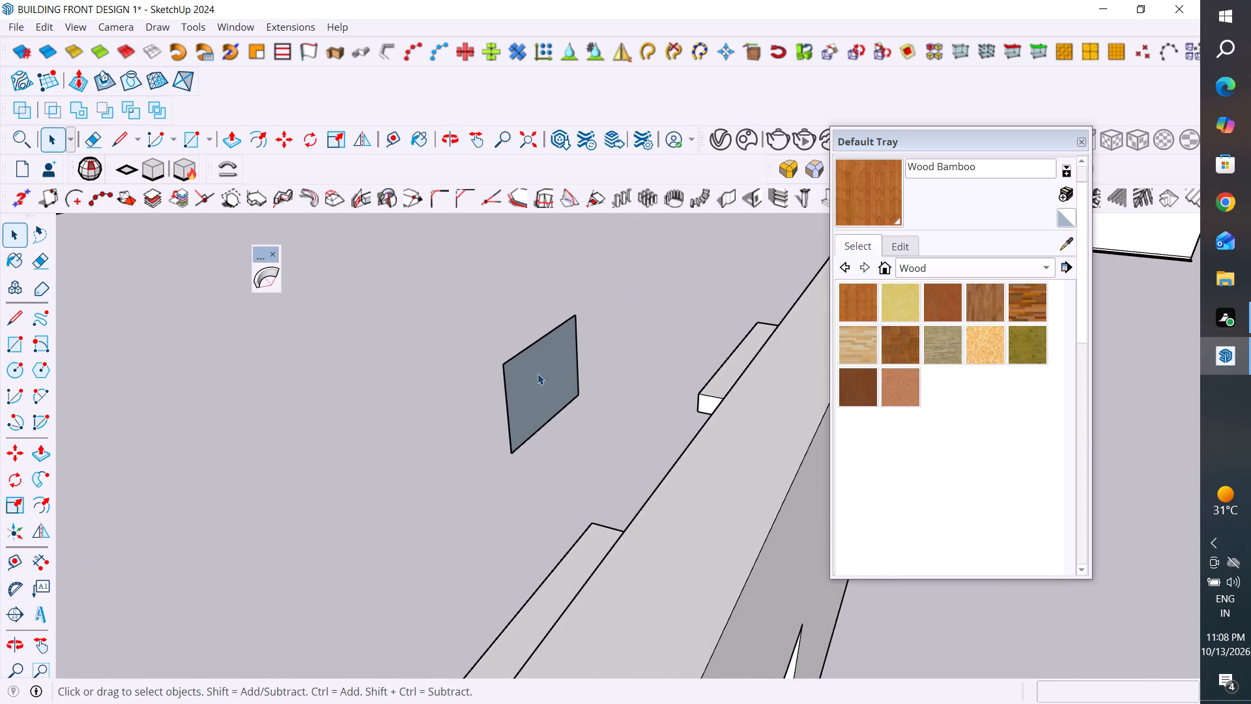
scroll(538, 374, up, 4)
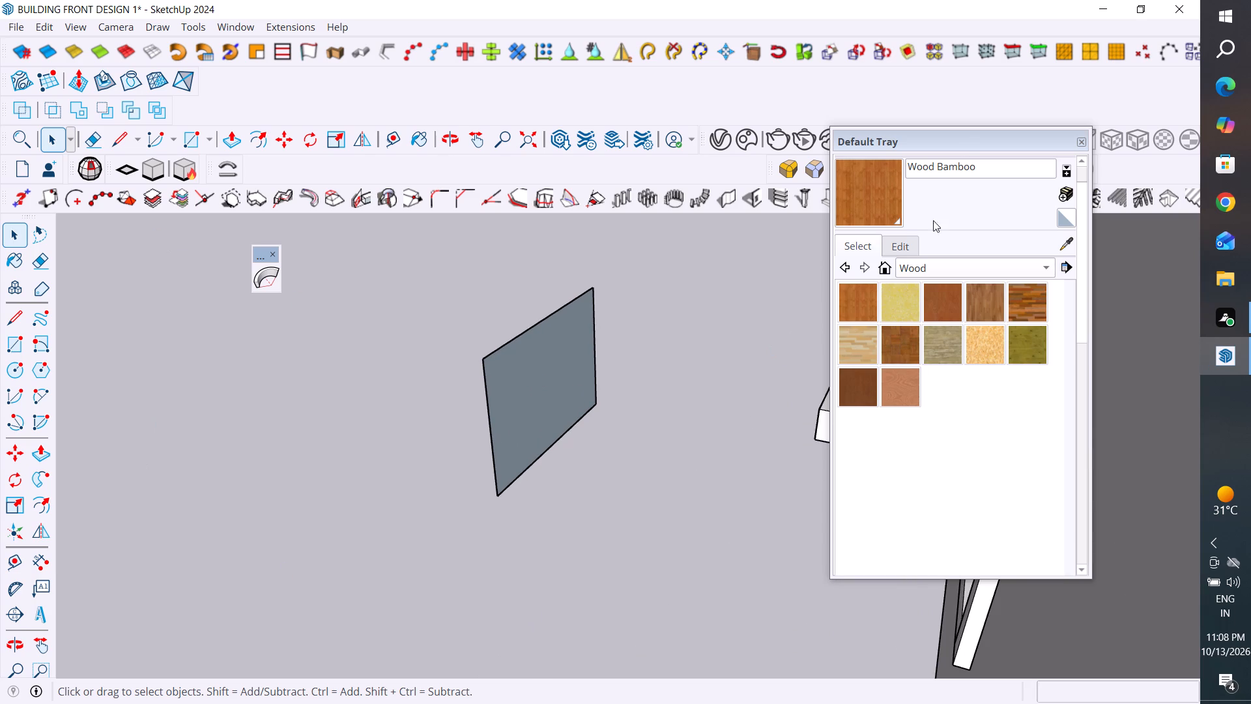
click(43, 468)
click(43, 454)
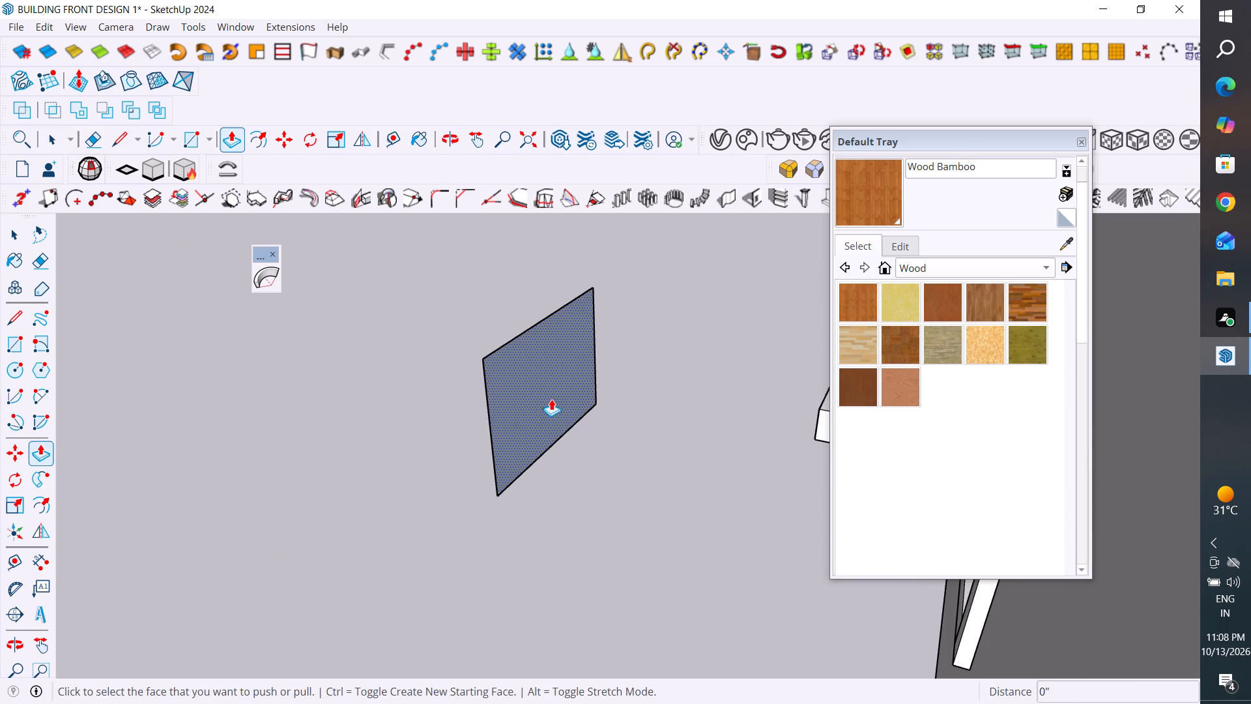
click(543, 390)
click(550, 390)
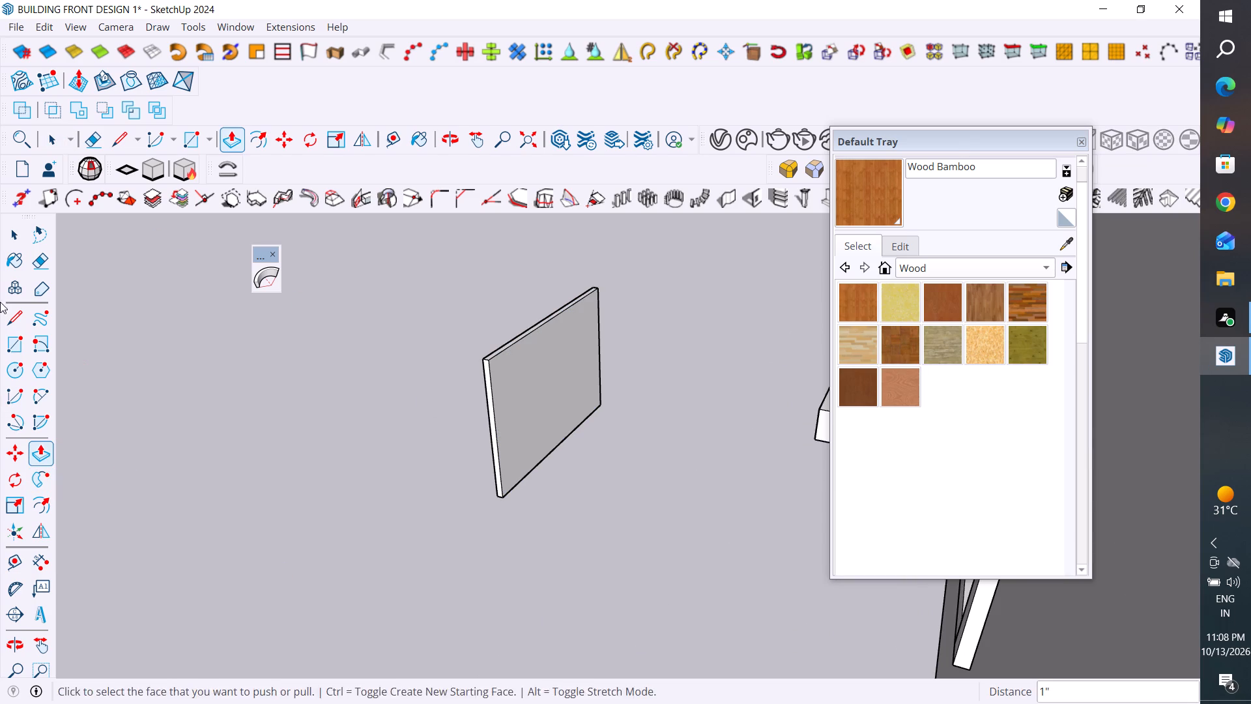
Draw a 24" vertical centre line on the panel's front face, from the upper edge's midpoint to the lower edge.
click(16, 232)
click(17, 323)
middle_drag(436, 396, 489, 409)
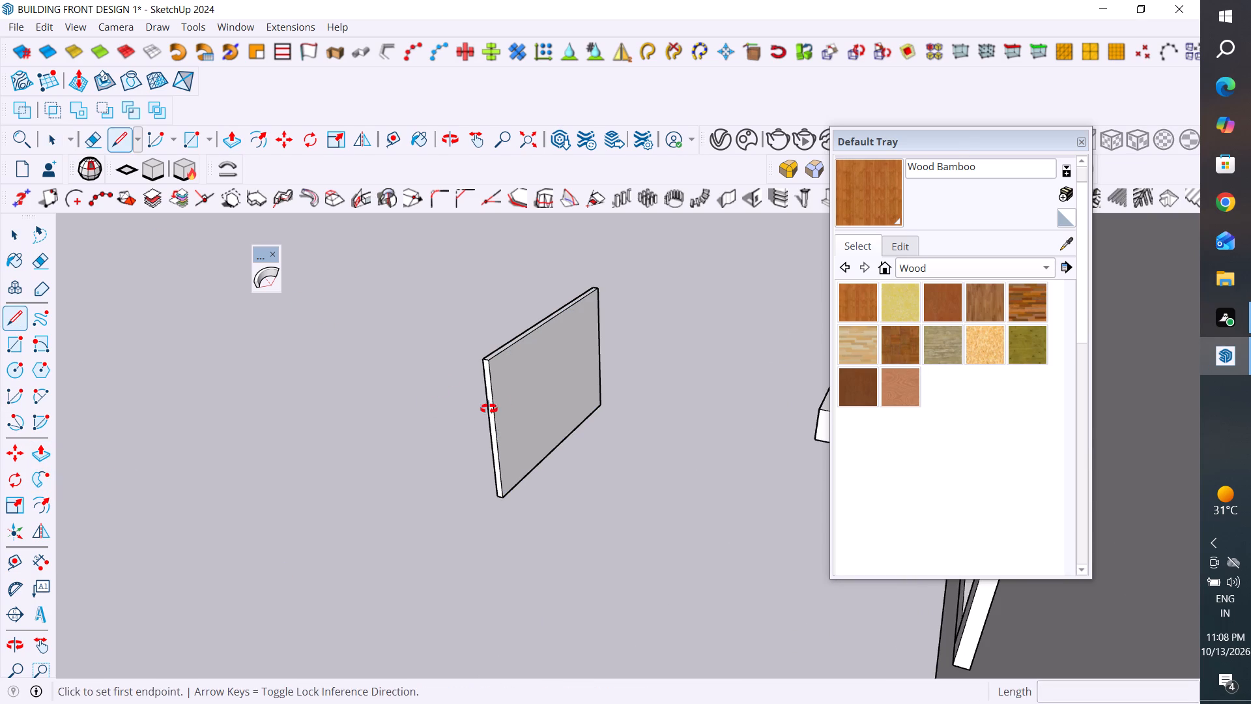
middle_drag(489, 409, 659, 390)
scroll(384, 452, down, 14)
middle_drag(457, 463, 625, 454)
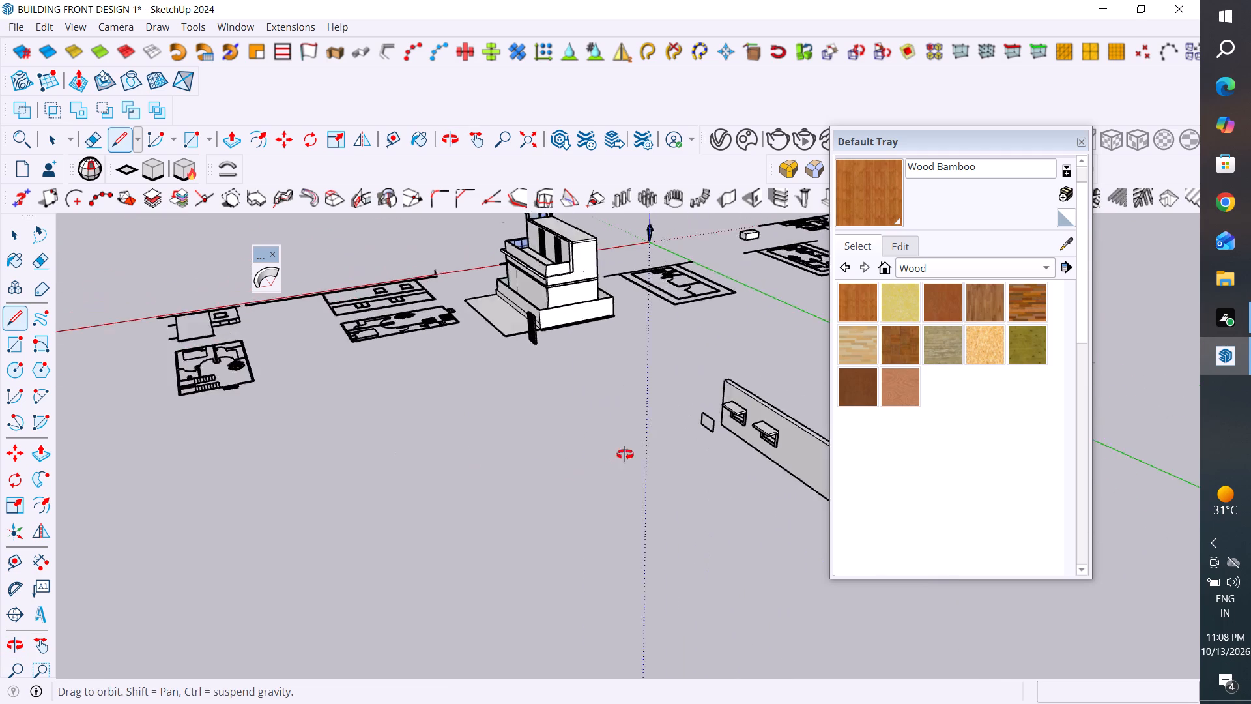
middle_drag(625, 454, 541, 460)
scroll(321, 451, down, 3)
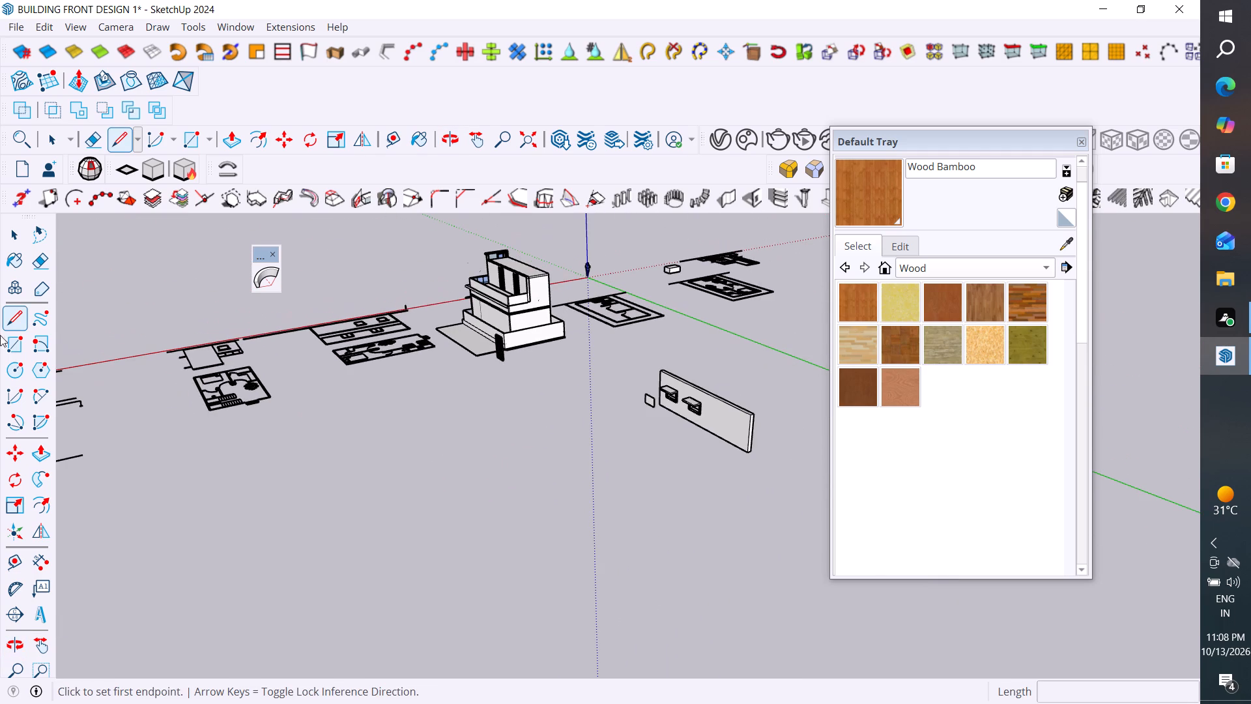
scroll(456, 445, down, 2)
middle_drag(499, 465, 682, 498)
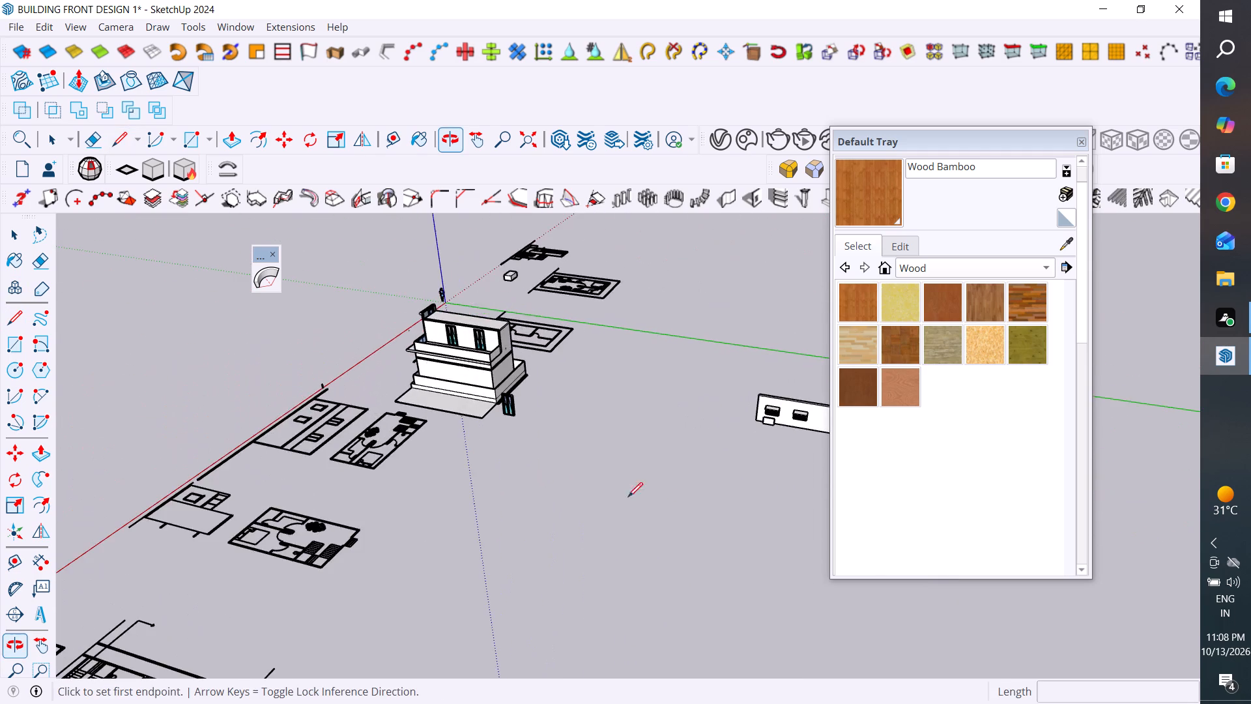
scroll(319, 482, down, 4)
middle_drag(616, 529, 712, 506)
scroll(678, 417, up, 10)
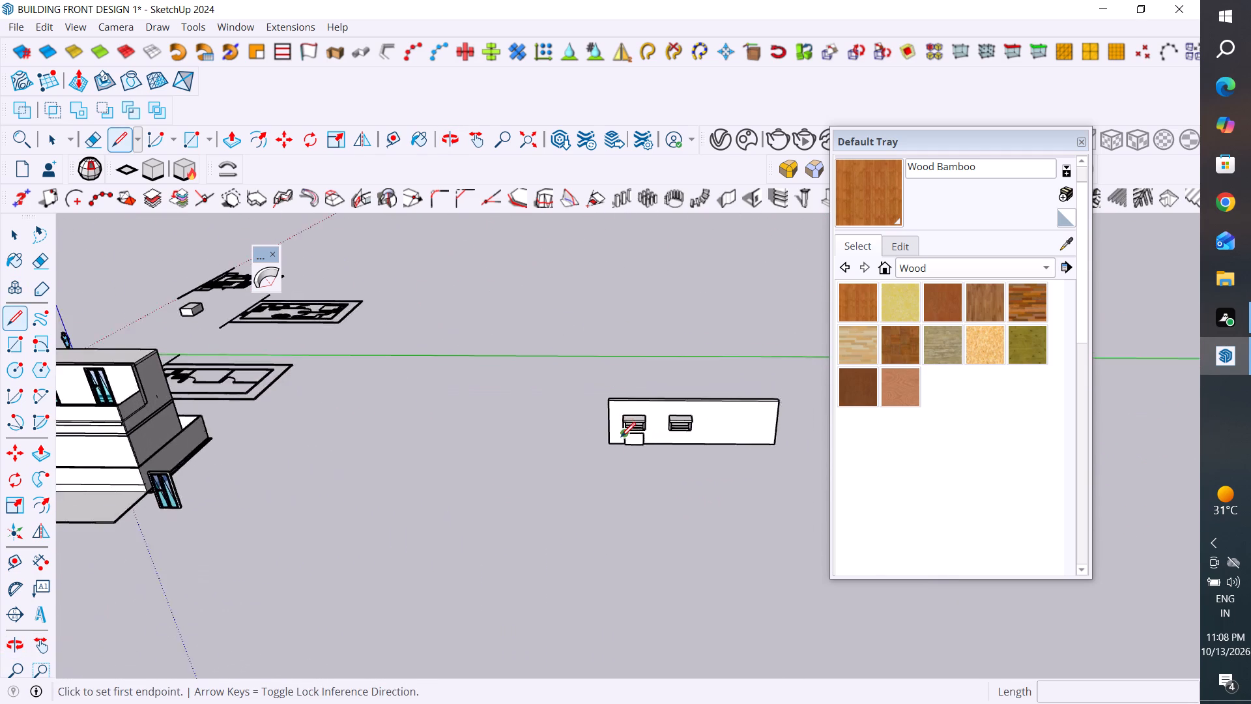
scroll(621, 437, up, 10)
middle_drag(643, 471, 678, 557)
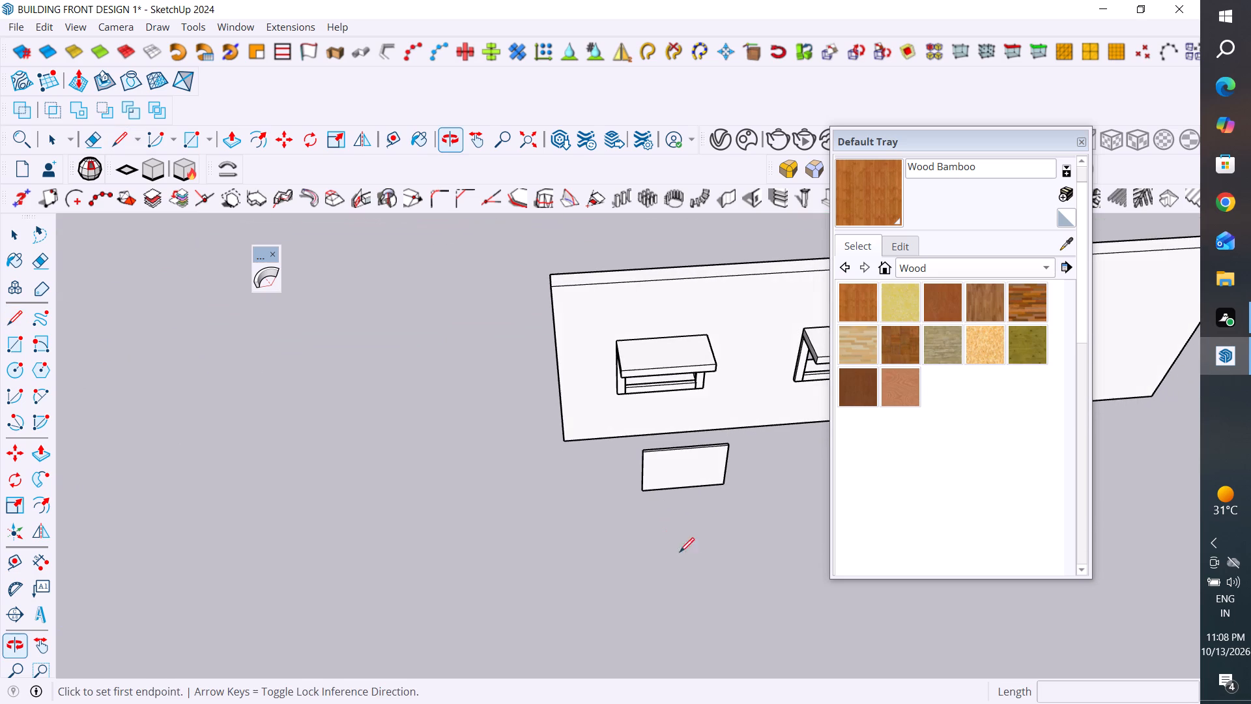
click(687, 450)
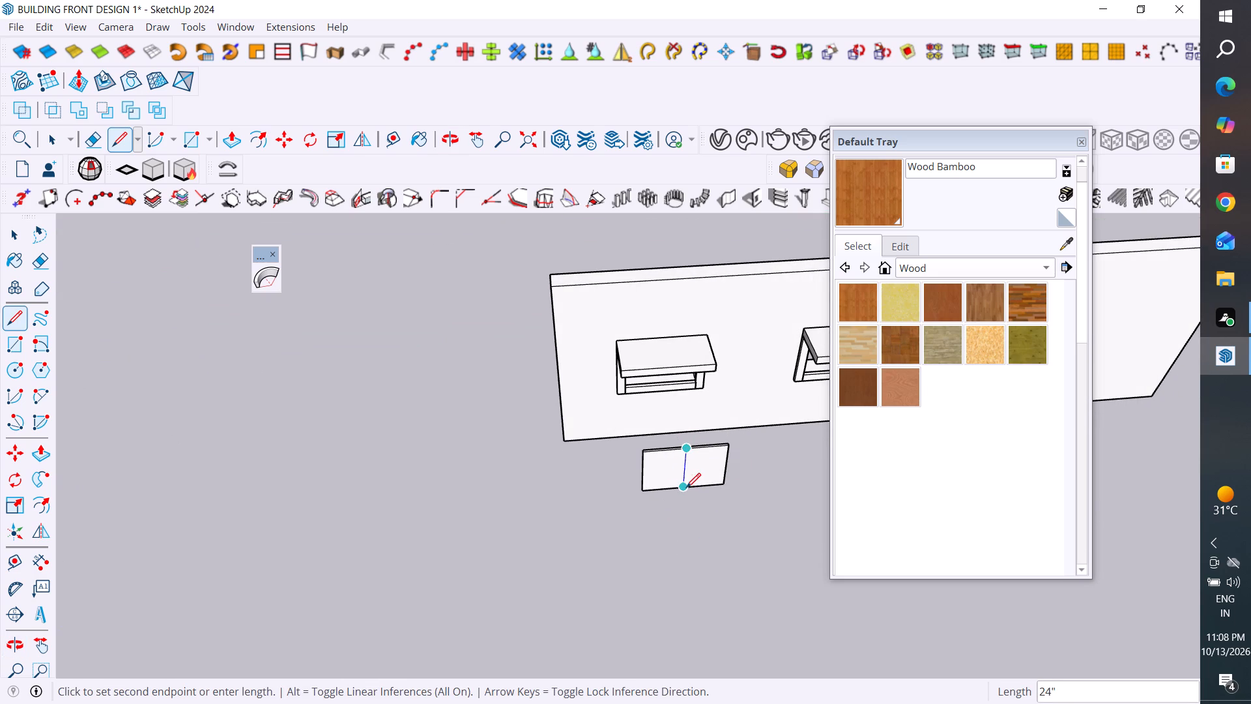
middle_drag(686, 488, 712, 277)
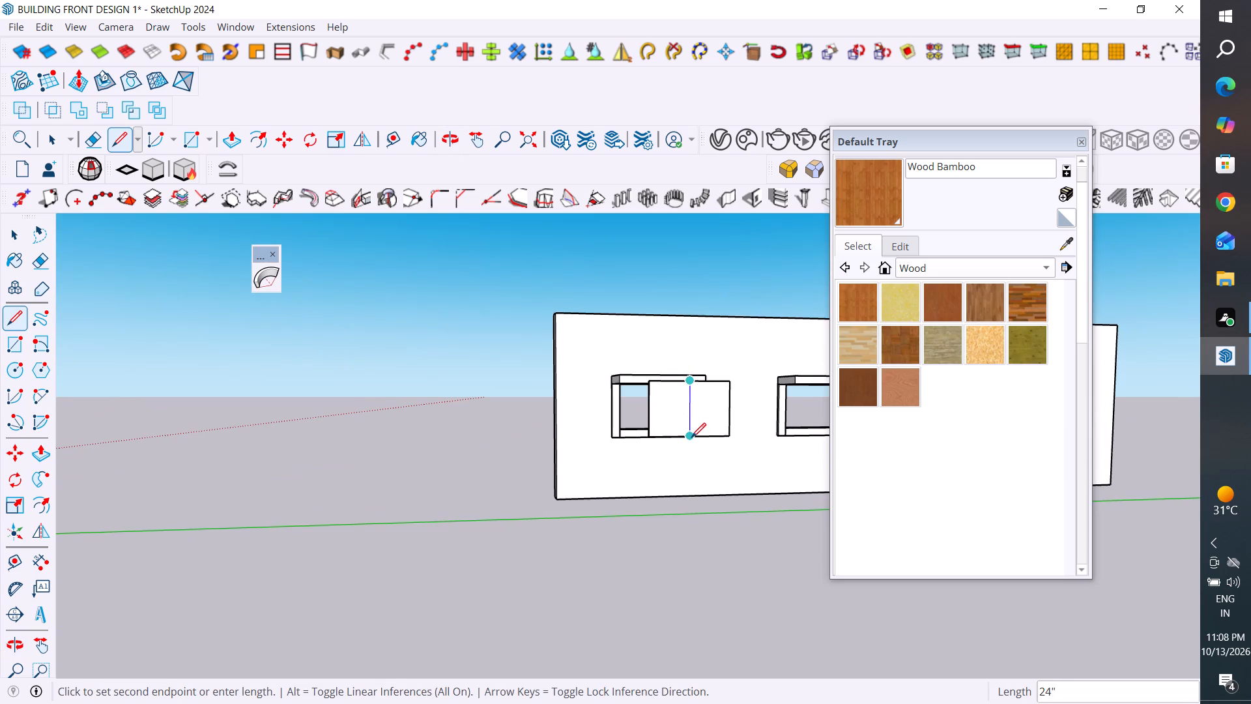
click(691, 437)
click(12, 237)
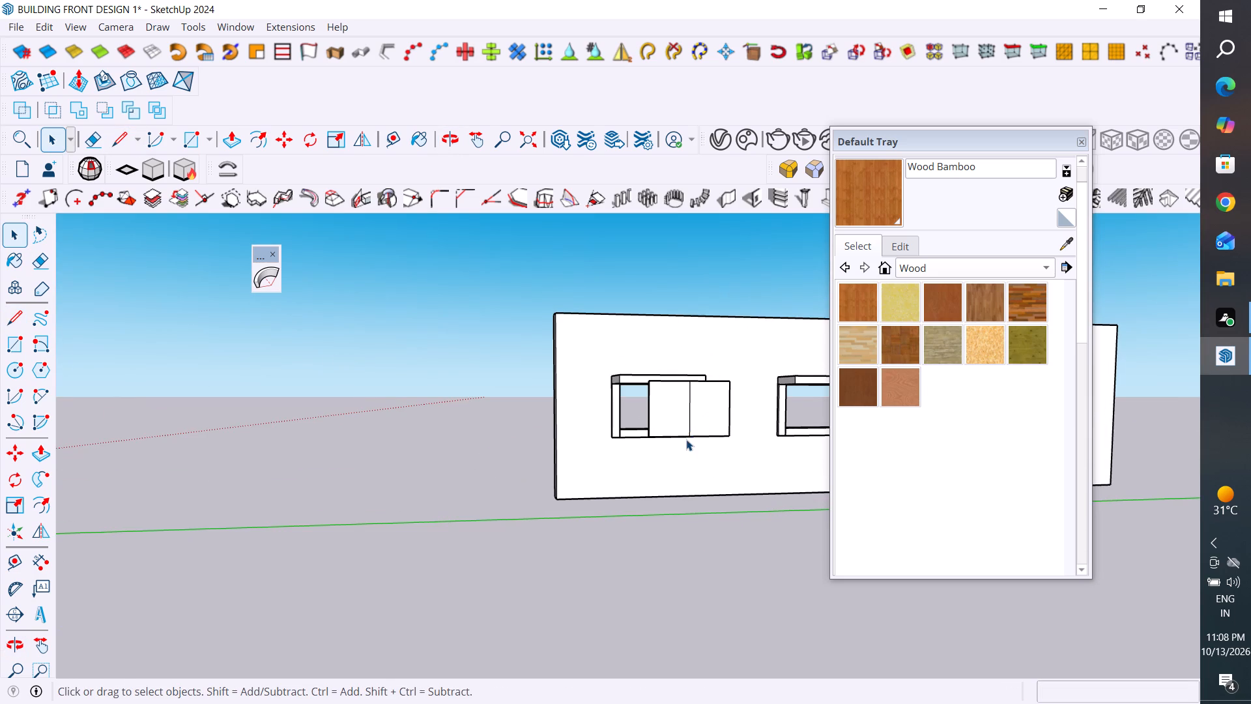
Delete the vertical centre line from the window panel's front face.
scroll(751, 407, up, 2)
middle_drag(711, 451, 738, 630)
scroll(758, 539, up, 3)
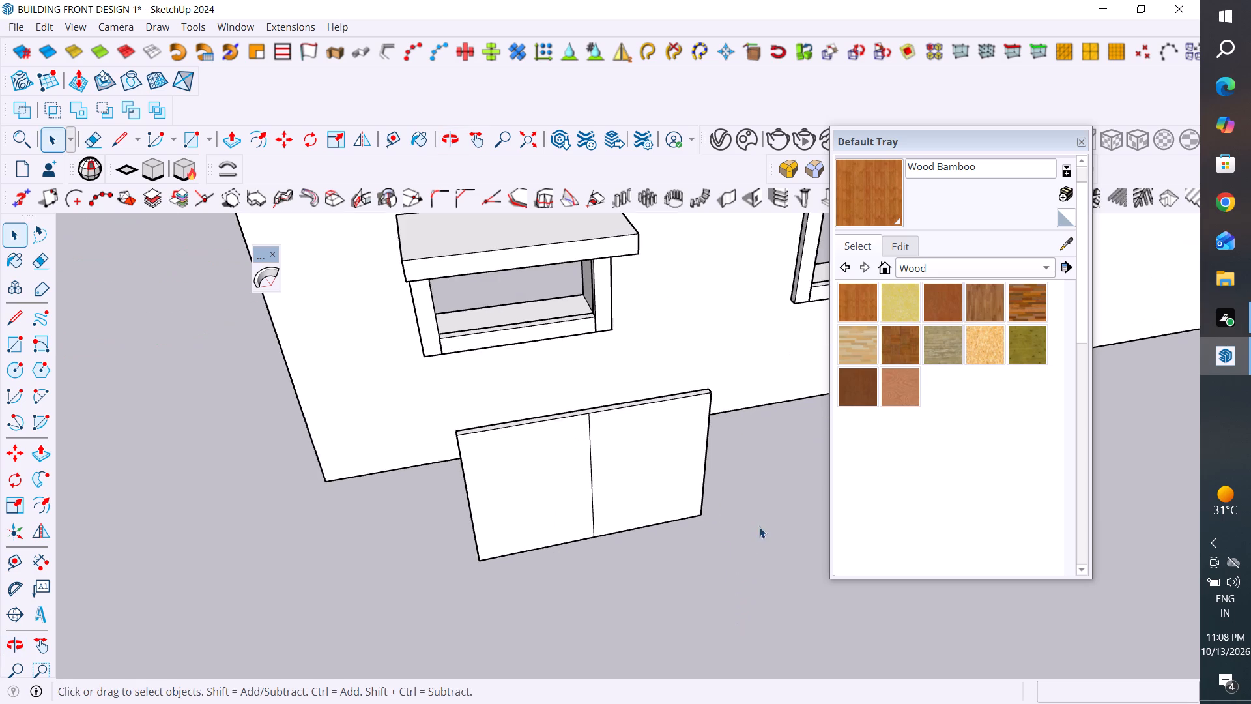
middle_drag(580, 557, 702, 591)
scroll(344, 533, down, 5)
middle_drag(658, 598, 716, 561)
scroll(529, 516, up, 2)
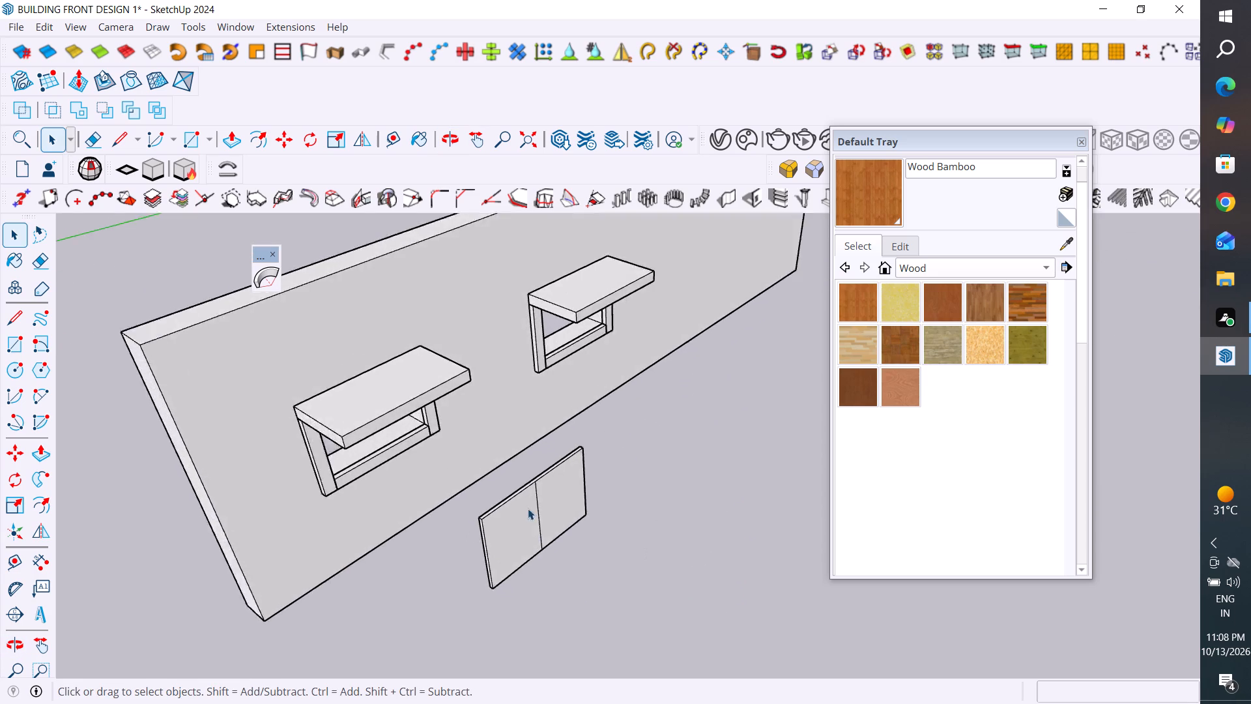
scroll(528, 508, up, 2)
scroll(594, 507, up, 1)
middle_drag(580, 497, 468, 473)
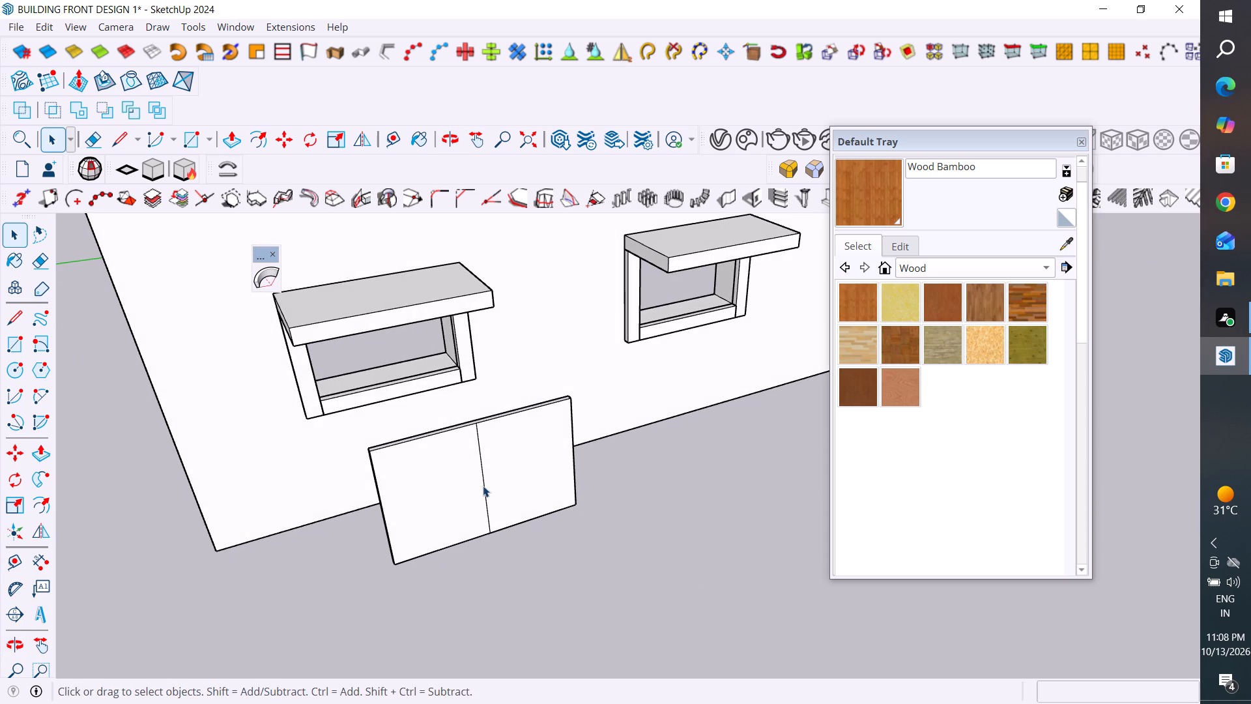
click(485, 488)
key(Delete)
Offset the front face's outline inward by 1" to form the window border.
middle_drag(610, 473, 570, 469)
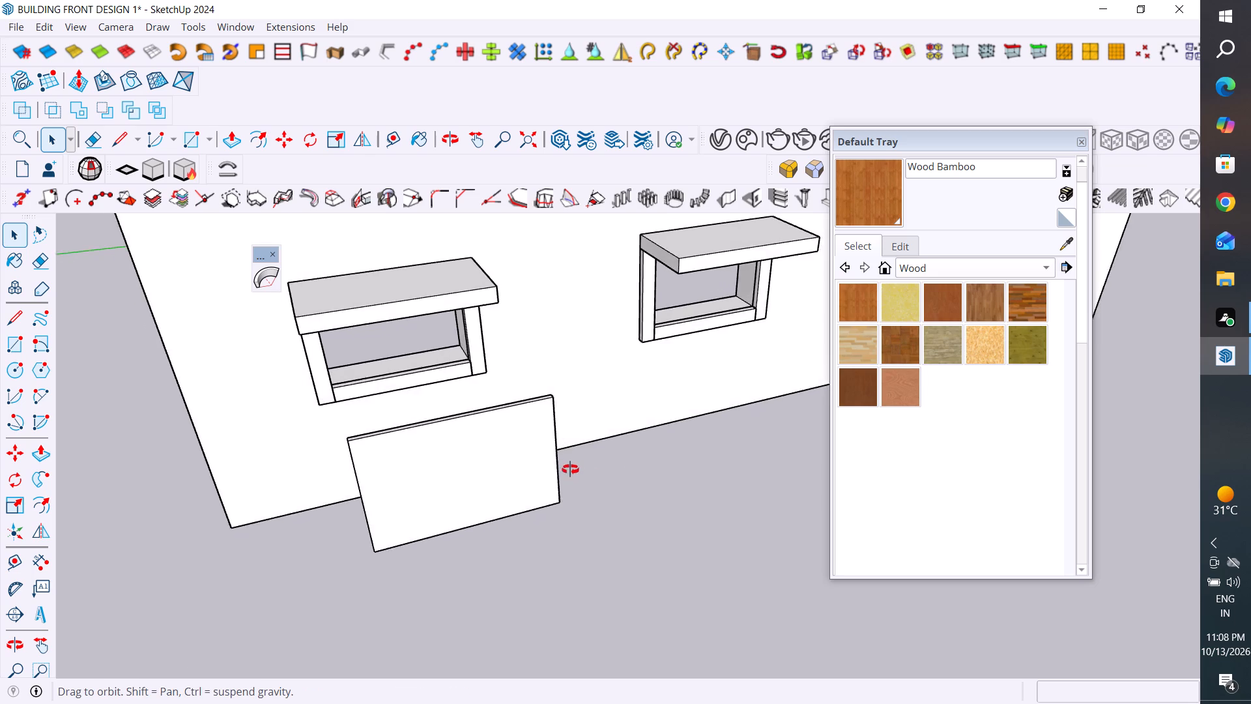
middle_drag(570, 469, 547, 457)
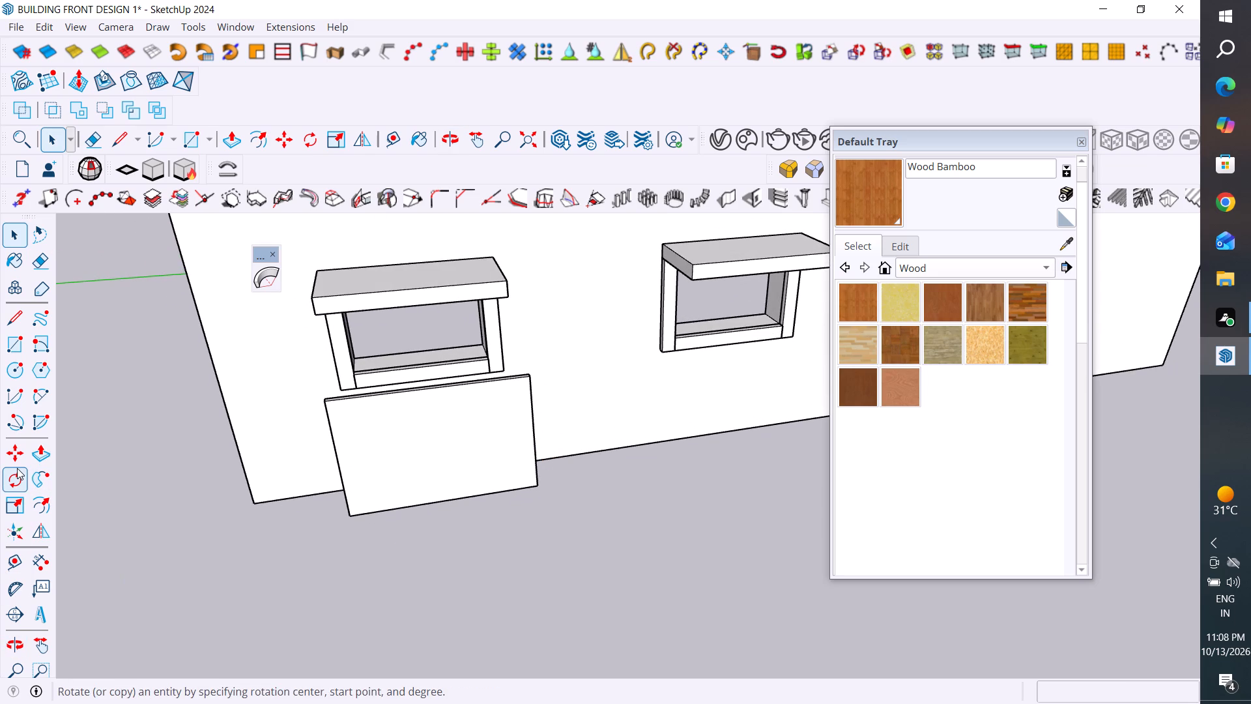
click(41, 511)
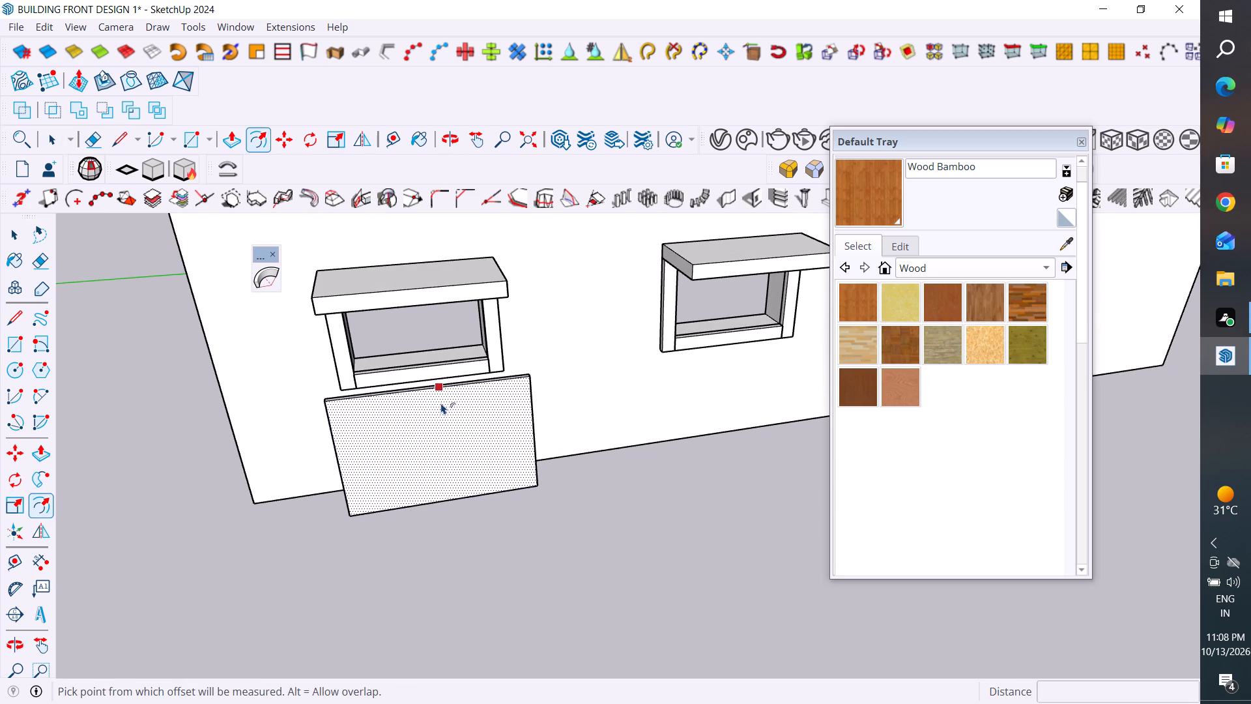
drag(441, 391, 450, 403)
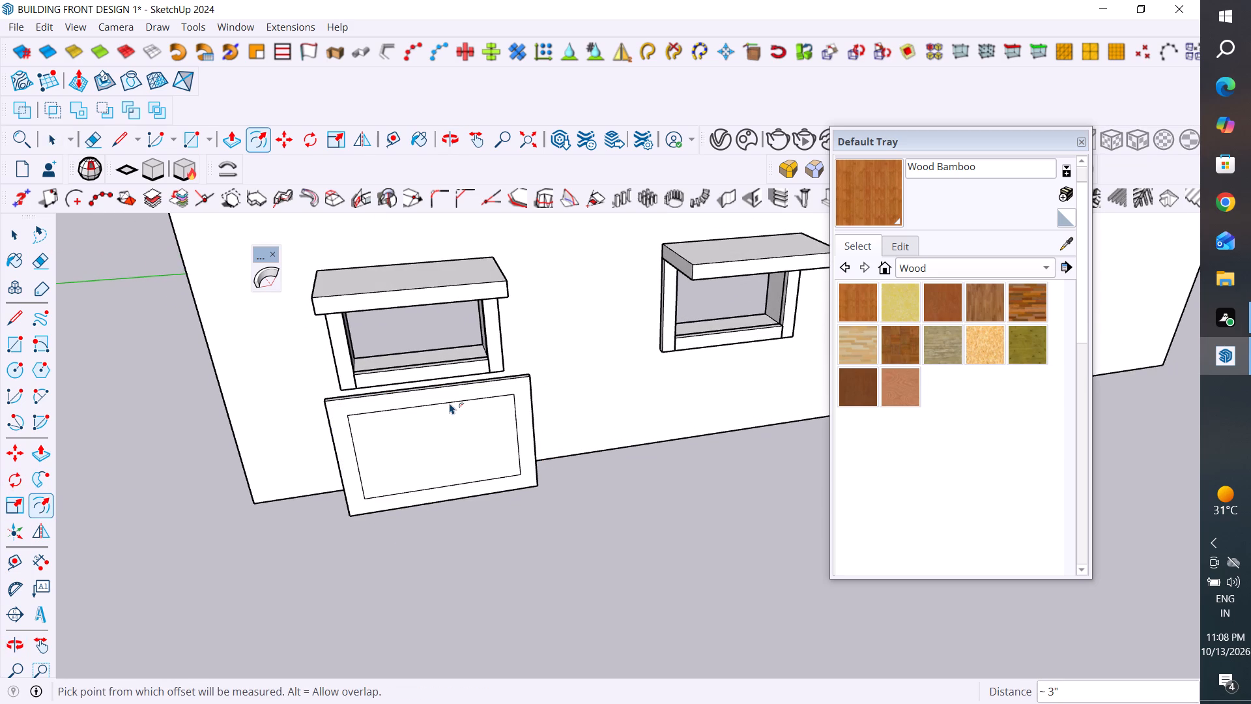
text(1")
key(Return)
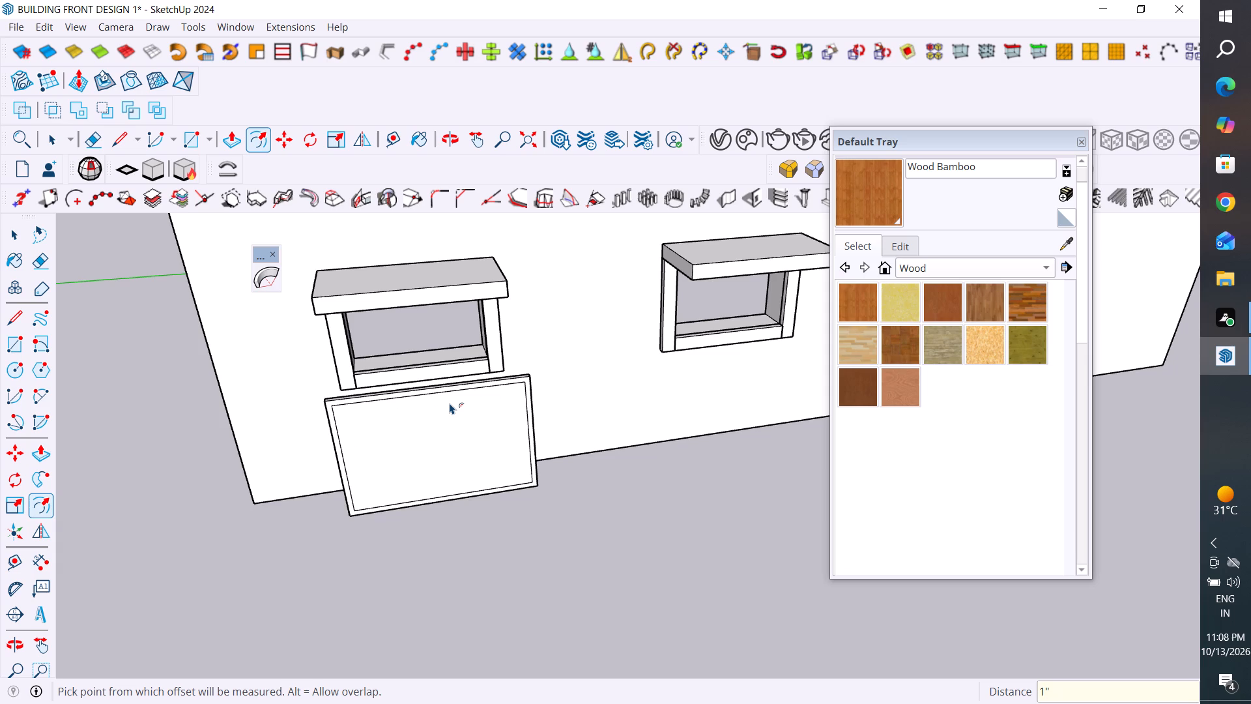
Draw a 22" vertical centre line between the upper and lower edge midpoints of the inset rectangle.
middle_drag(614, 428, 604, 370)
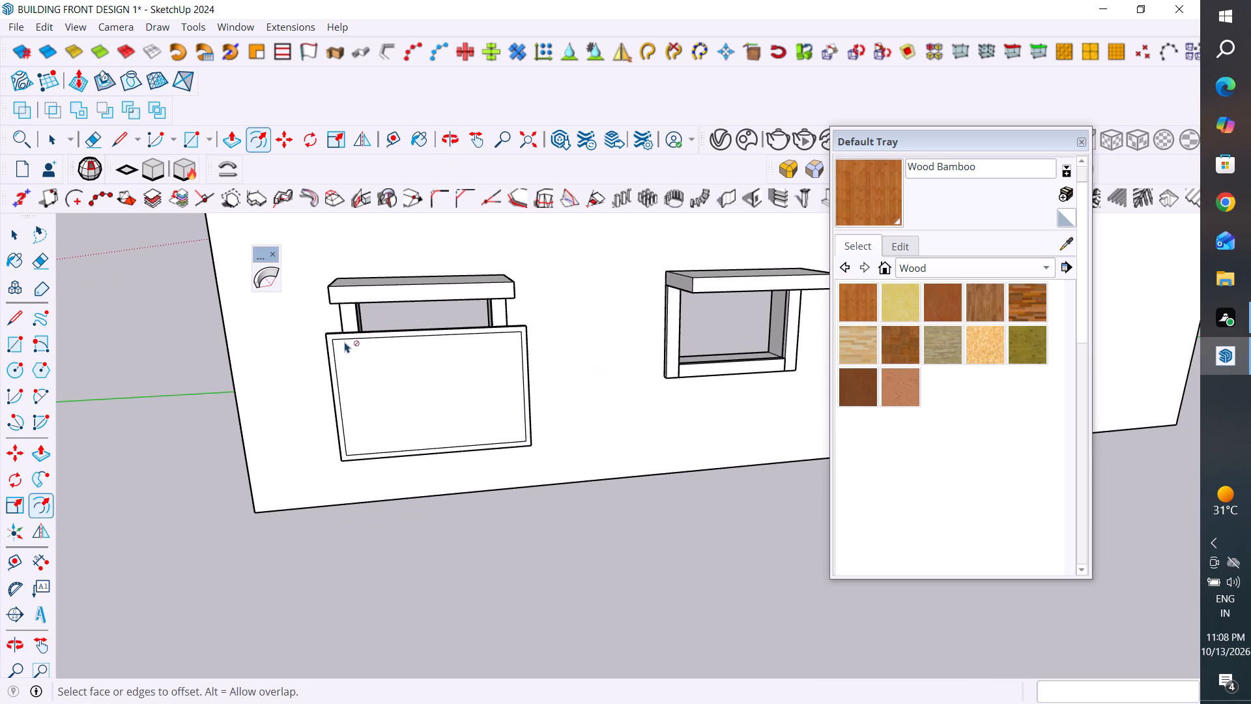
click(18, 317)
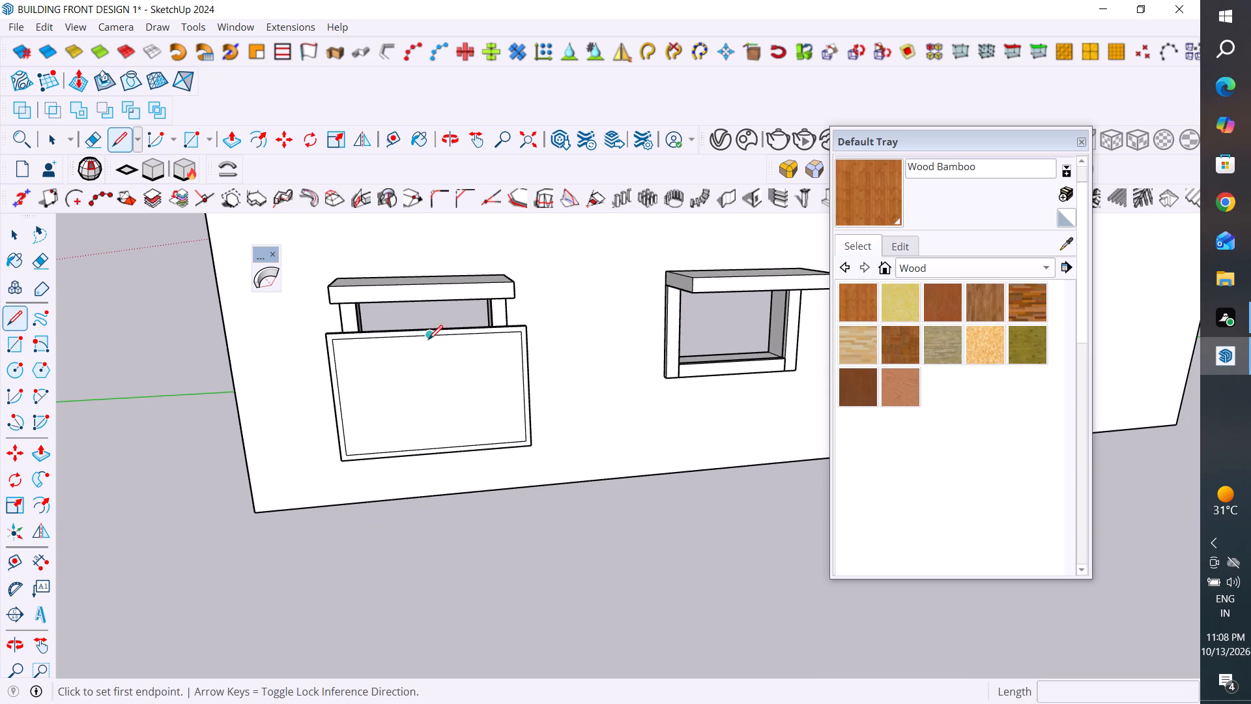
click(431, 340)
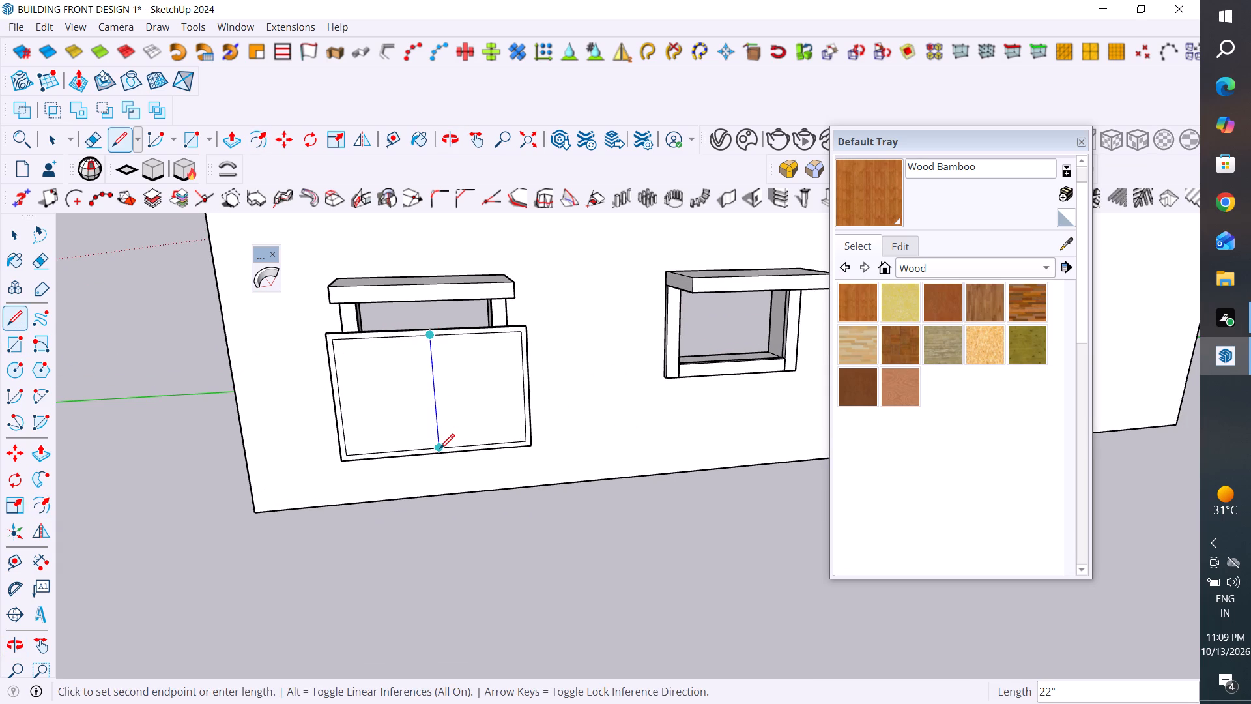
click(440, 448)
click(14, 239)
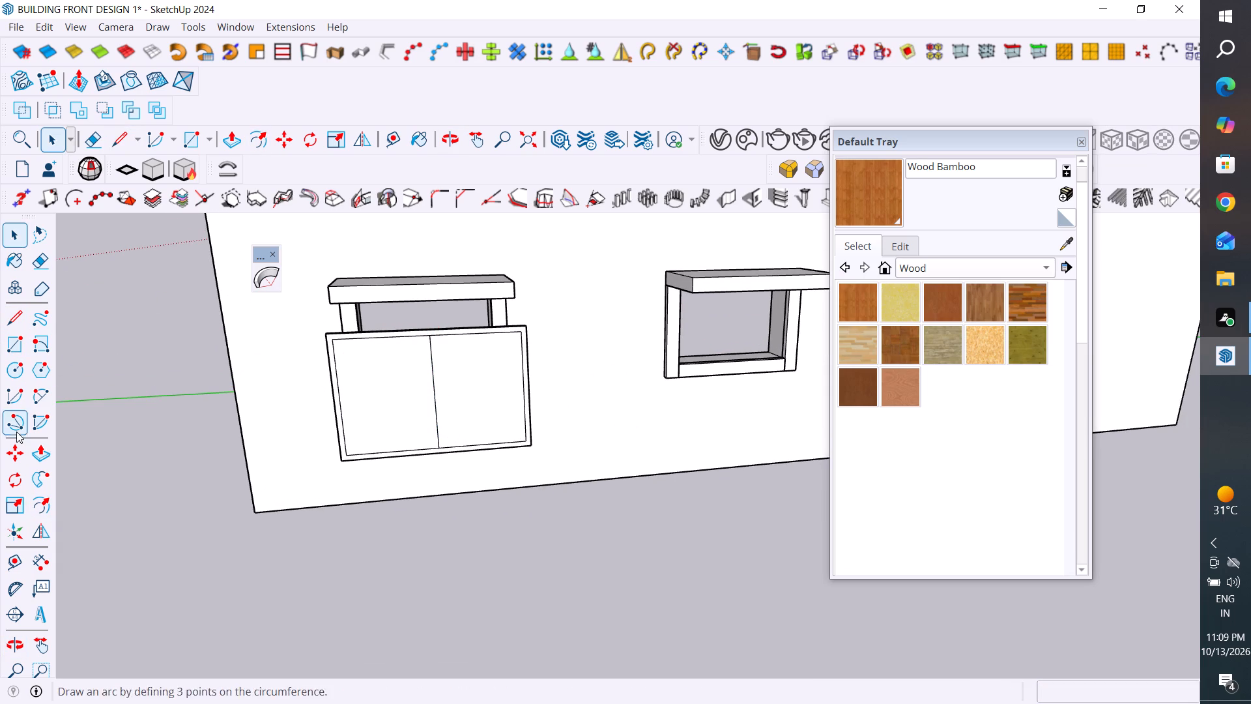
Place two vertical construction guides, 1" to either side of the window panel's vertical centre line.
click(16, 565)
scroll(442, 392, up, 3)
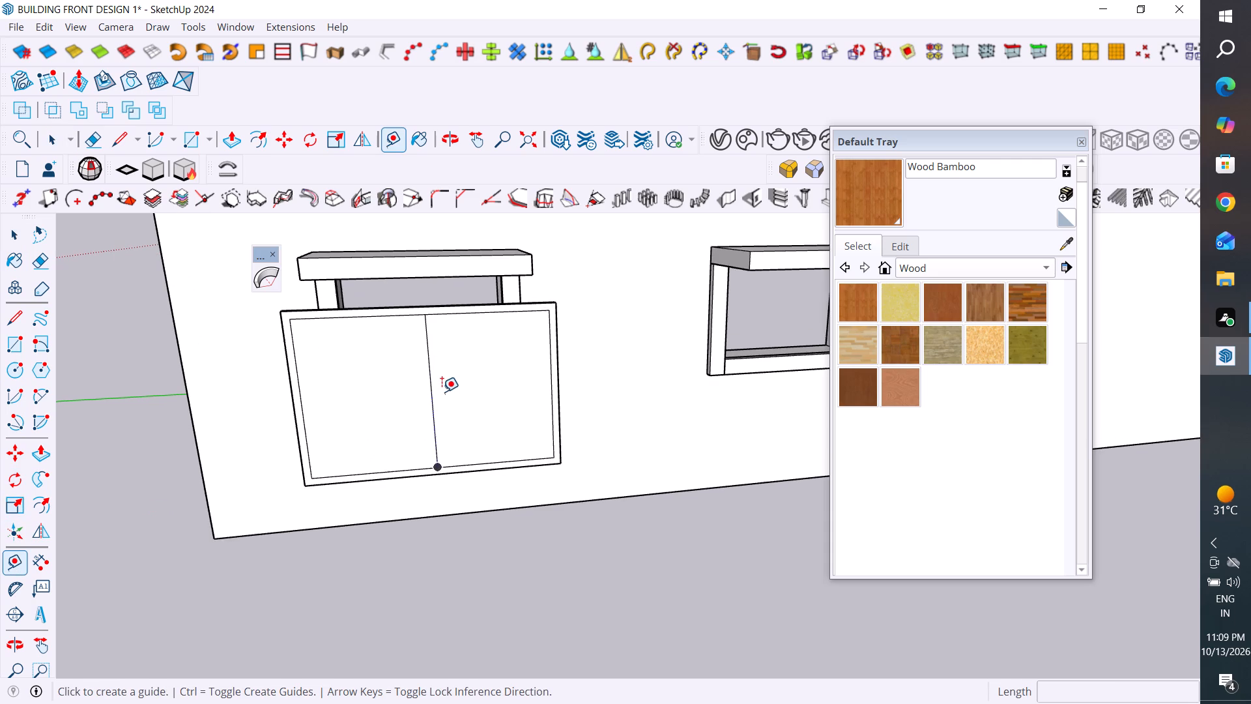
click(429, 384)
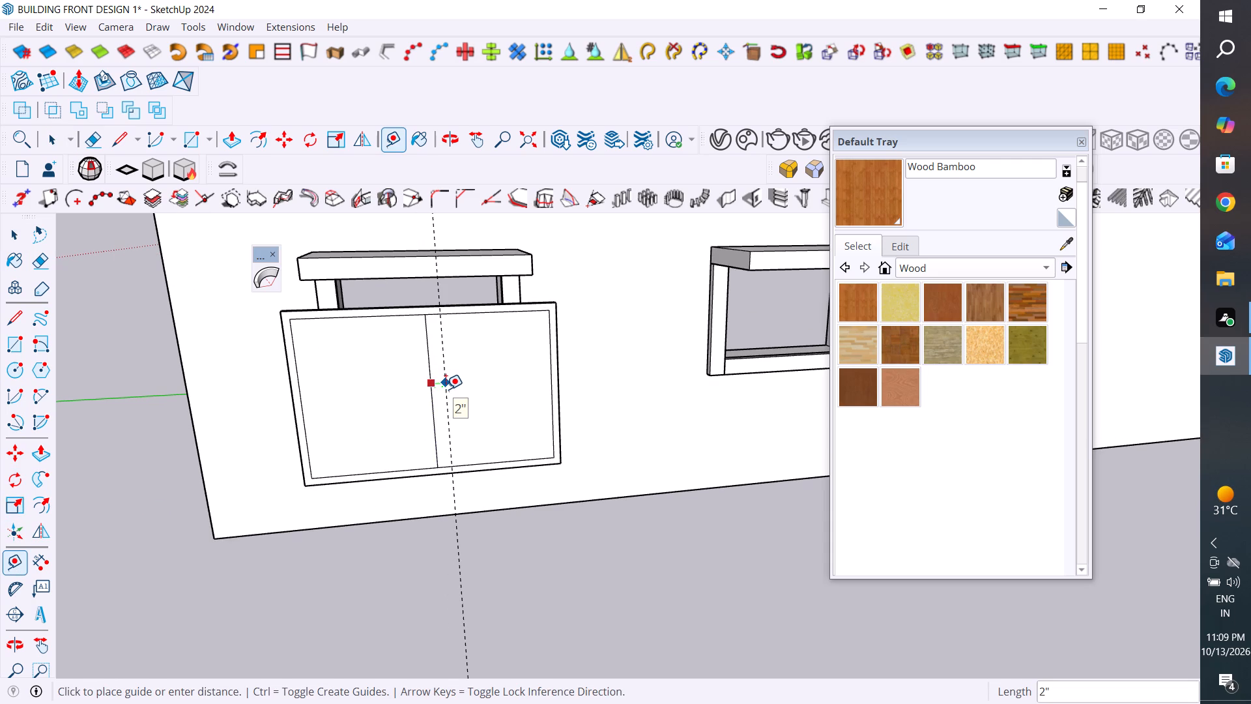
text(1")
key(Return)
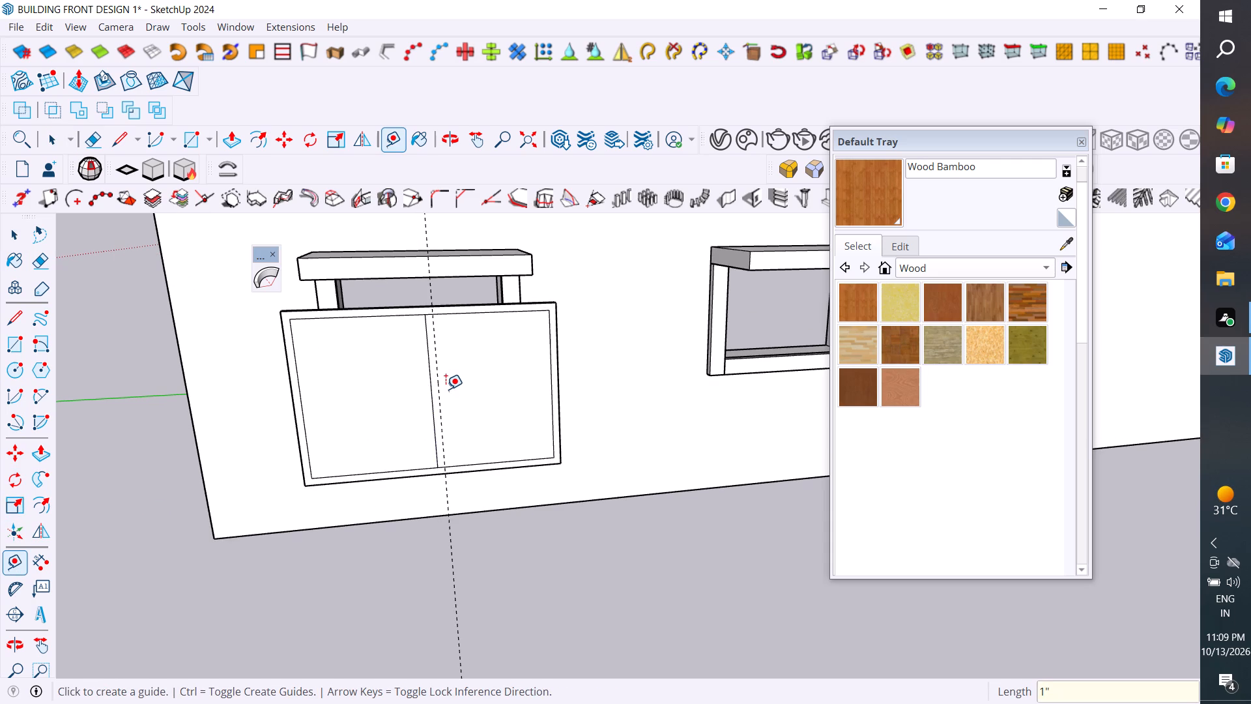
scroll(446, 389, up, 2)
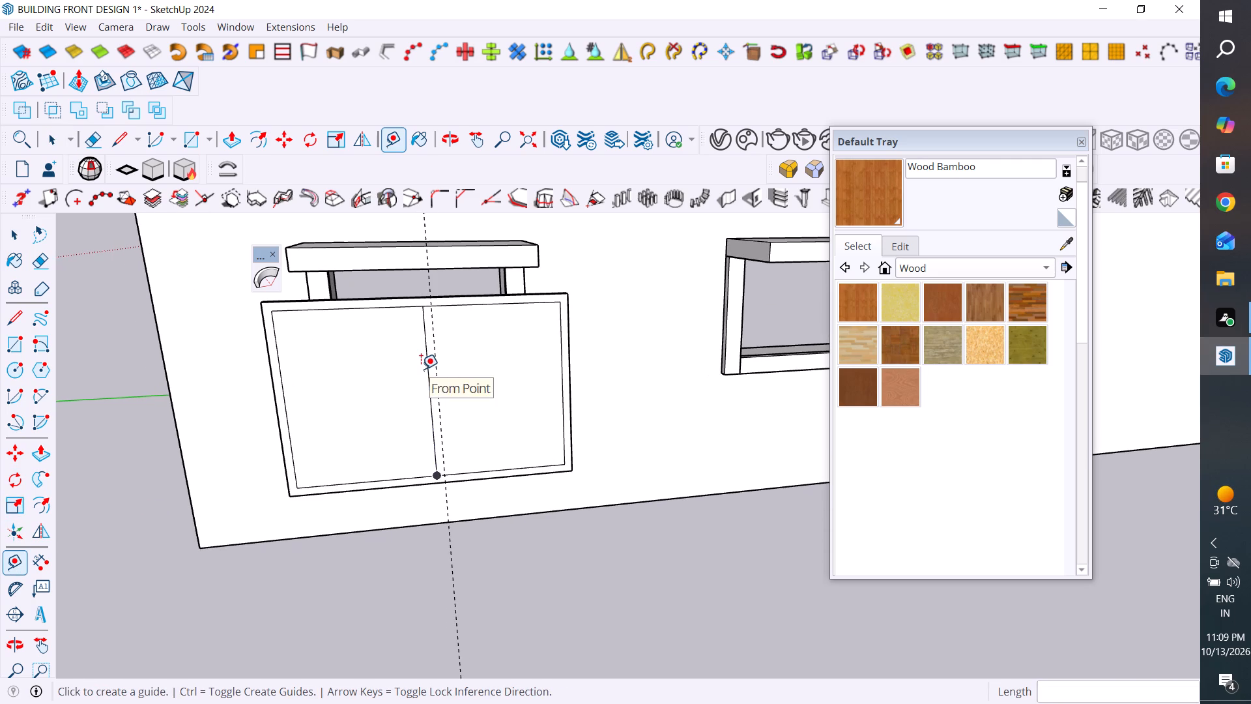
click(429, 388)
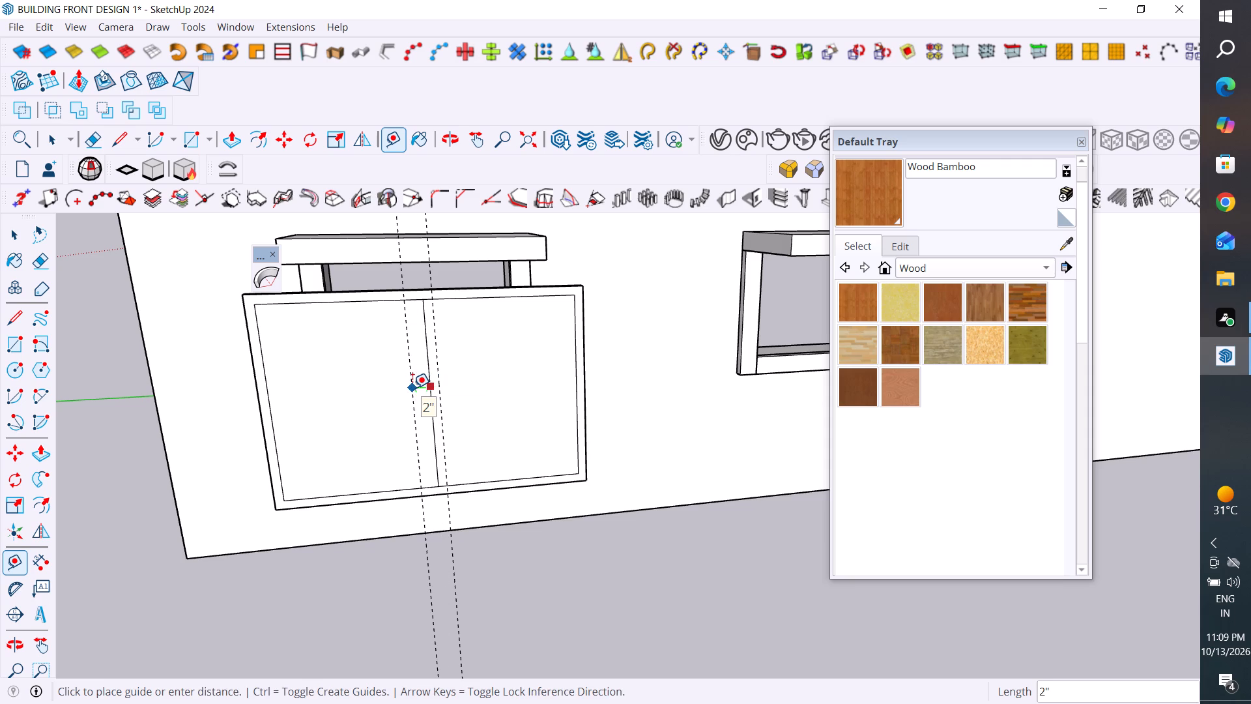
text(1")
key(Return)
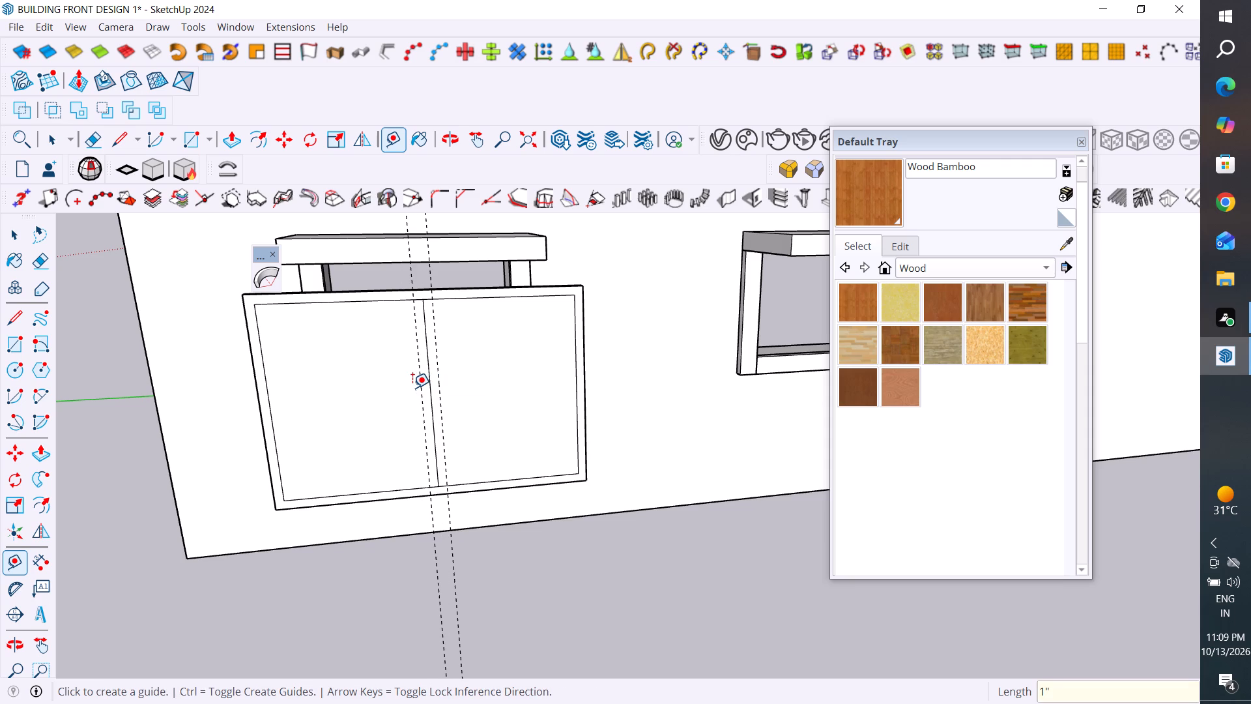
Draw two 22" vertical mullion lines along the guides, between the upper and lower edges of the inset rectangle.
click(12, 320)
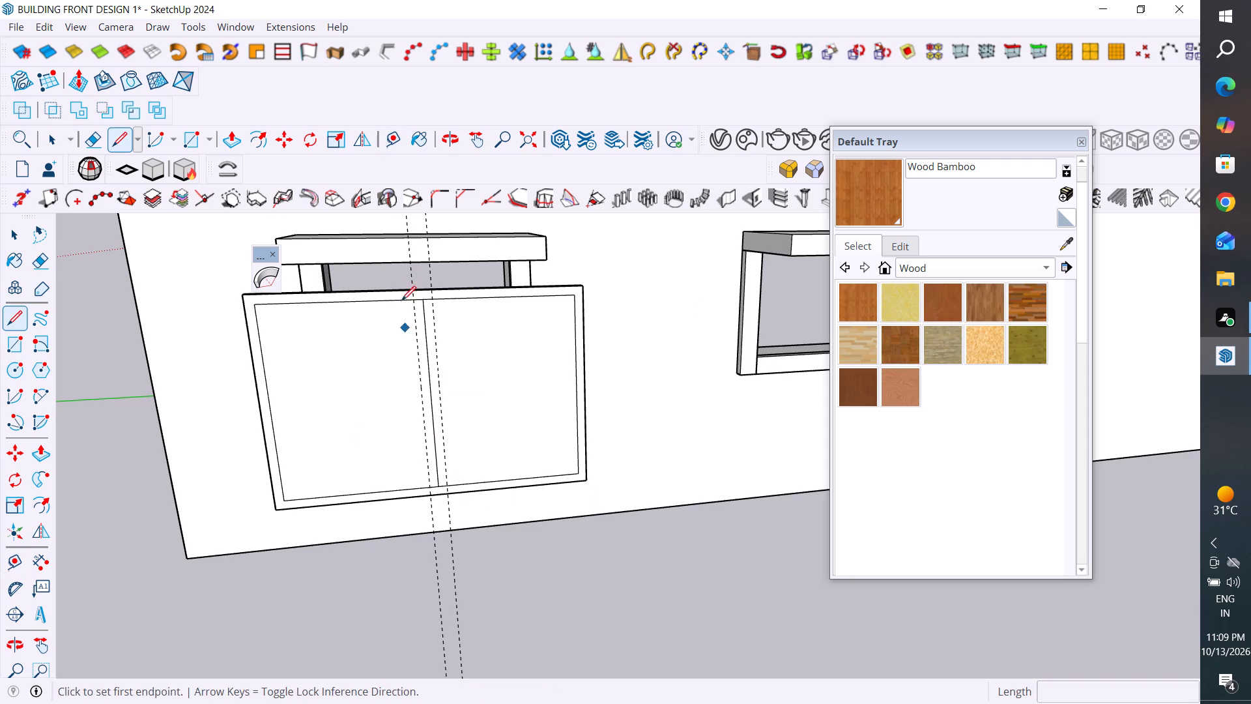
scroll(418, 312, up, 2)
click(410, 300)
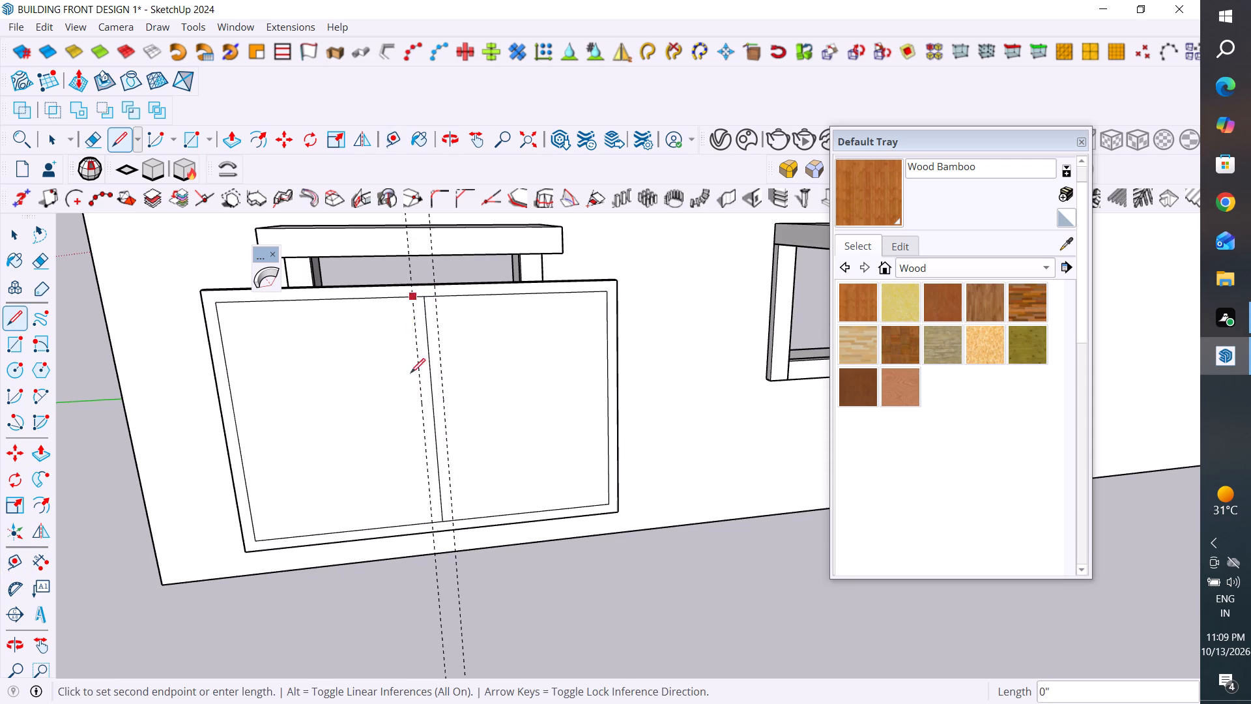
click(433, 525)
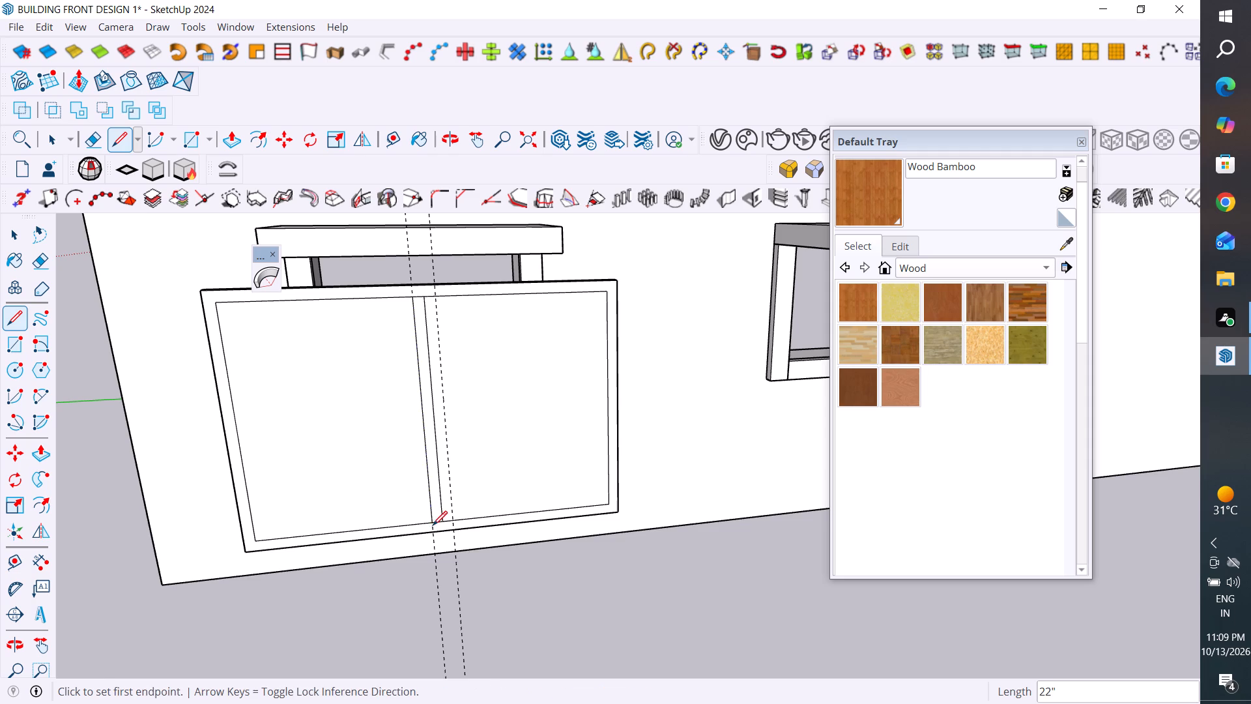
click(19, 239)
click(20, 314)
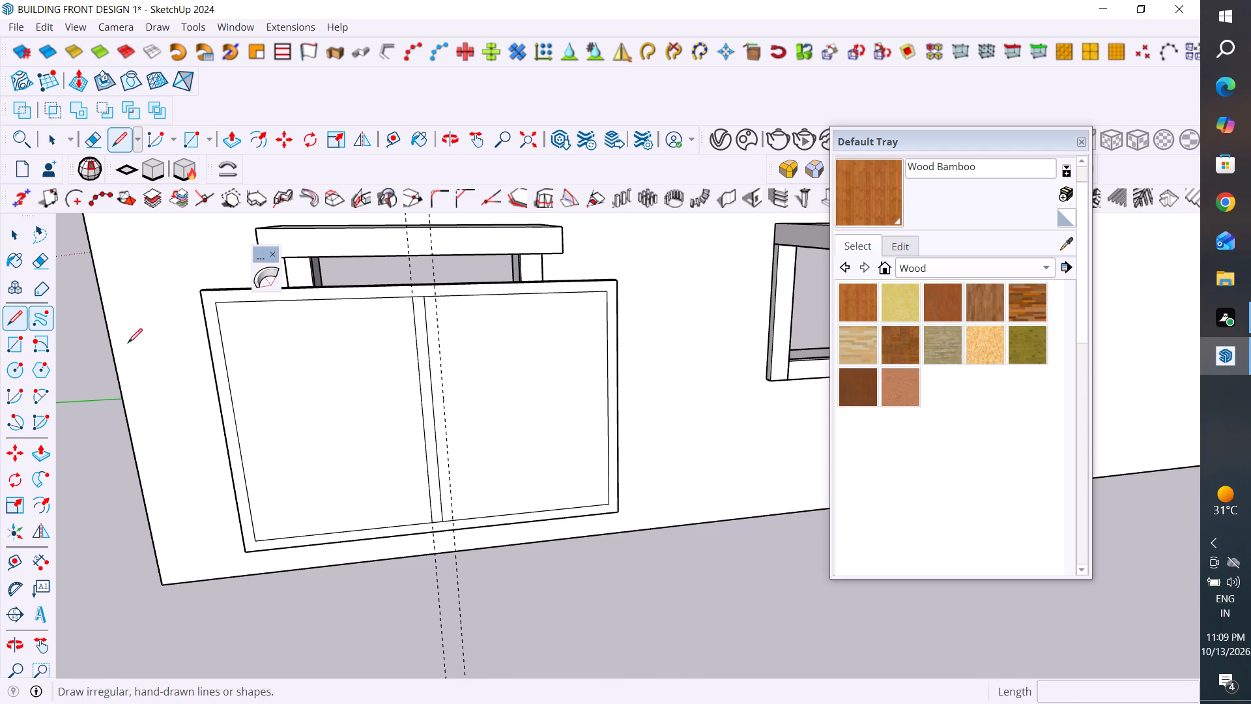
click(456, 515)
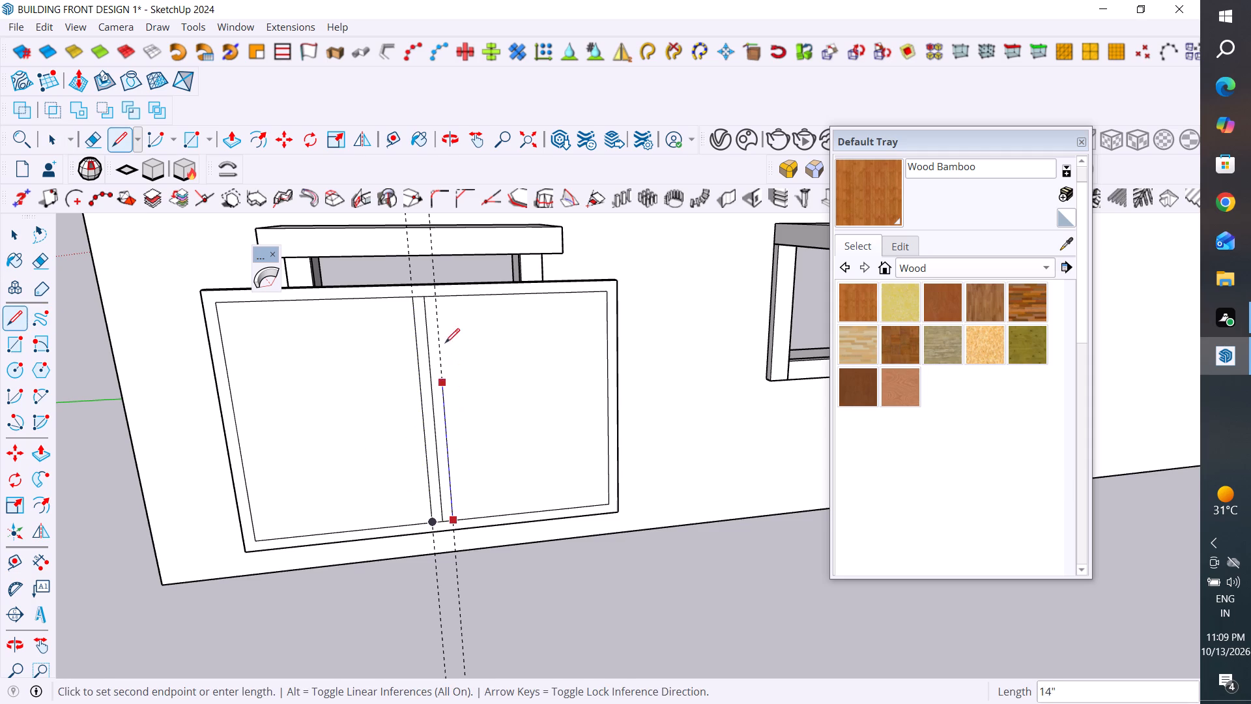
click(439, 298)
click(16, 233)
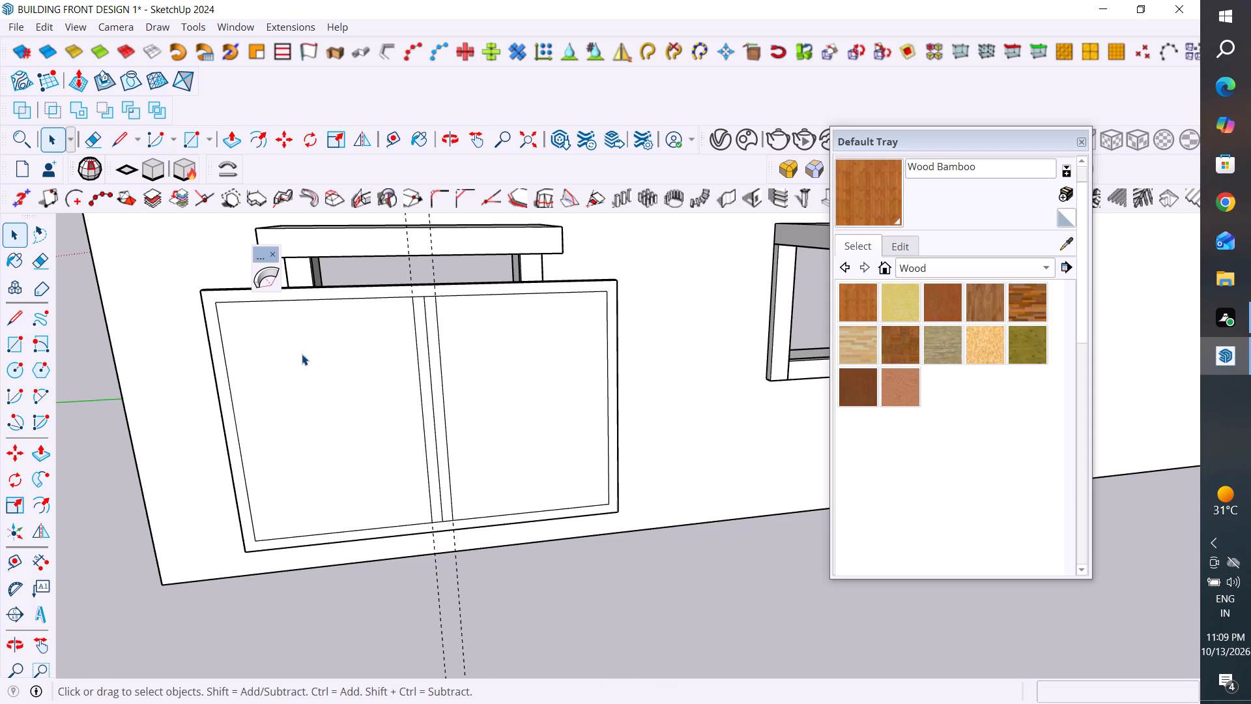
Delete the centre line and the short upper and lower edge segments between the two mullion lines.
click(427, 359)
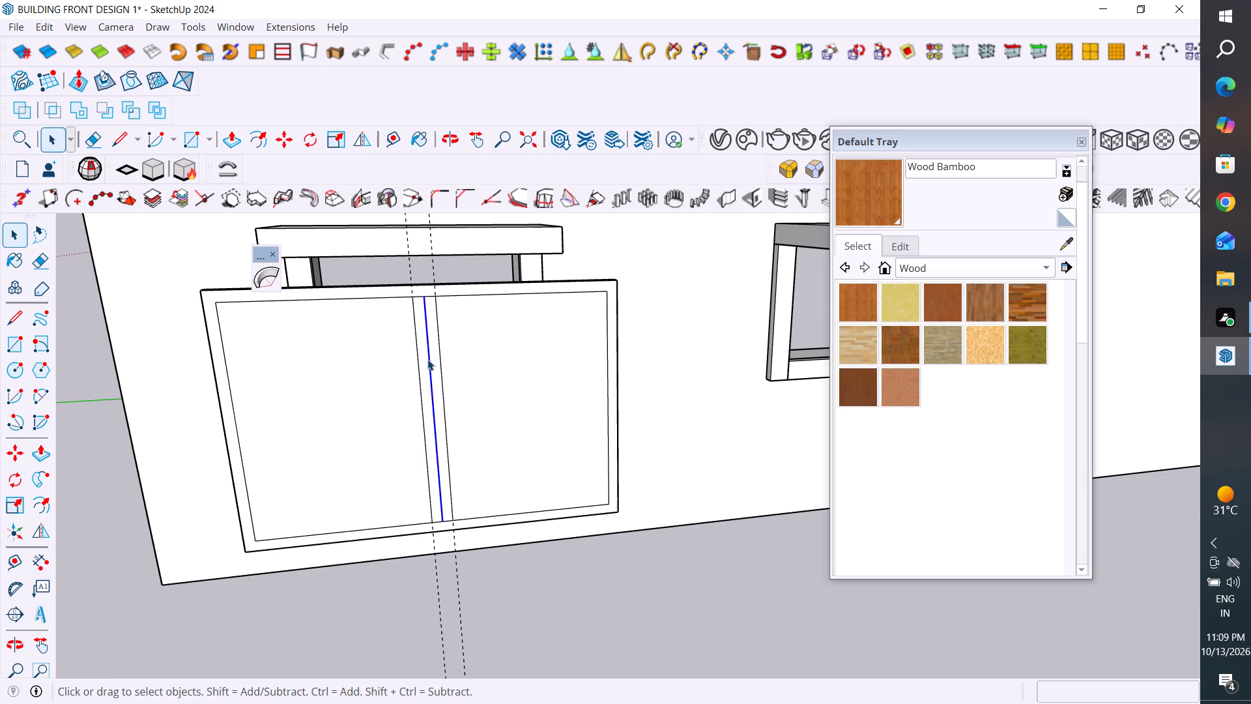
key(Delete)
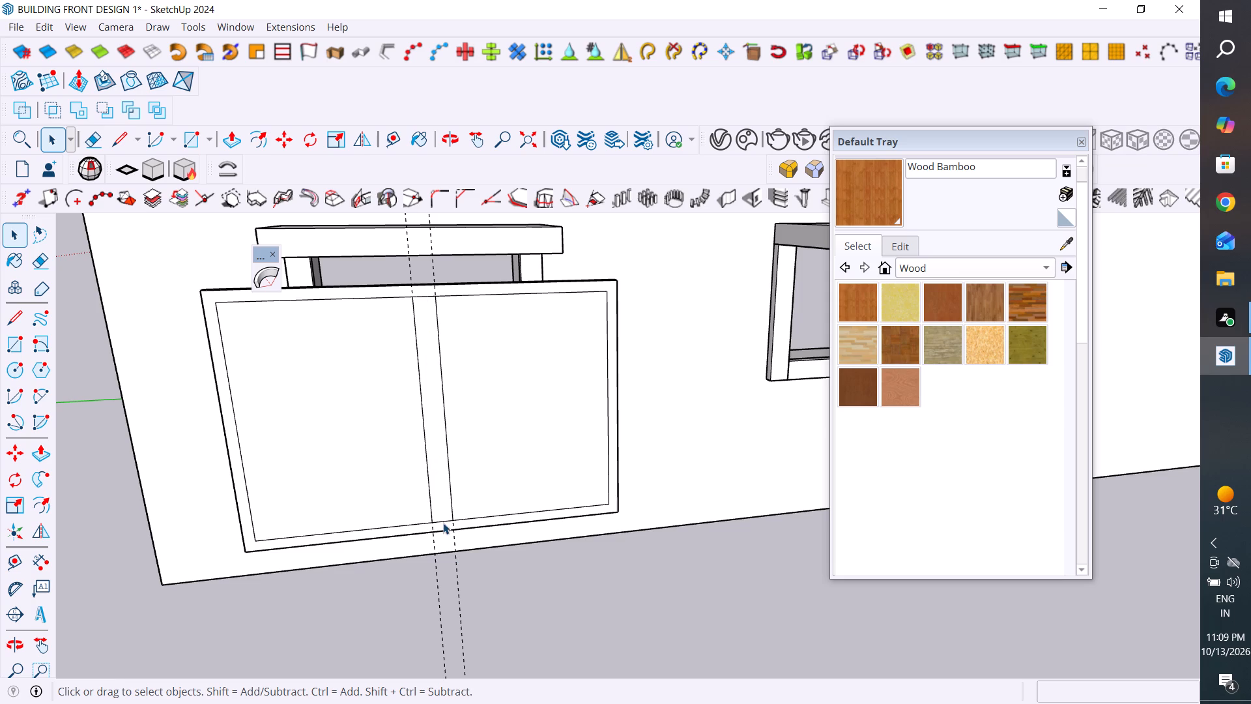
click(440, 520)
key(Delete)
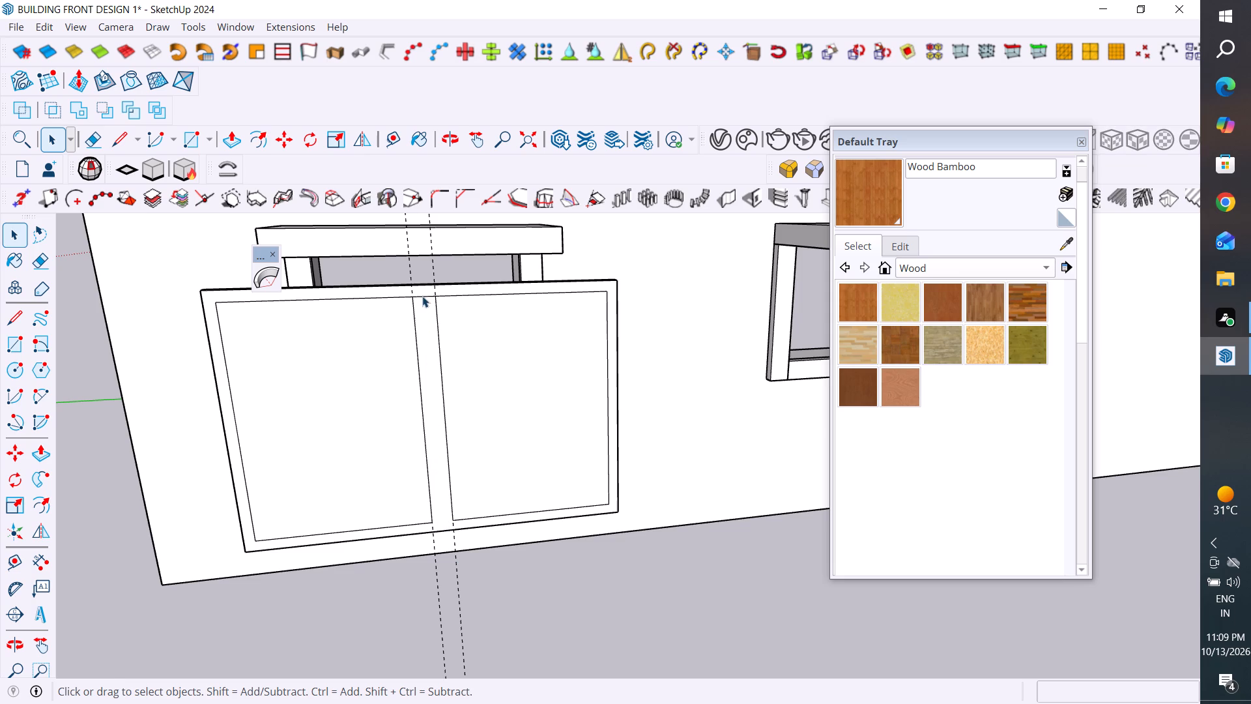
click(424, 296)
key(Delete)
Delete the two vertical construction guides.
scroll(543, 462, down, 2)
drag(514, 600, 423, 639)
key(Delete)
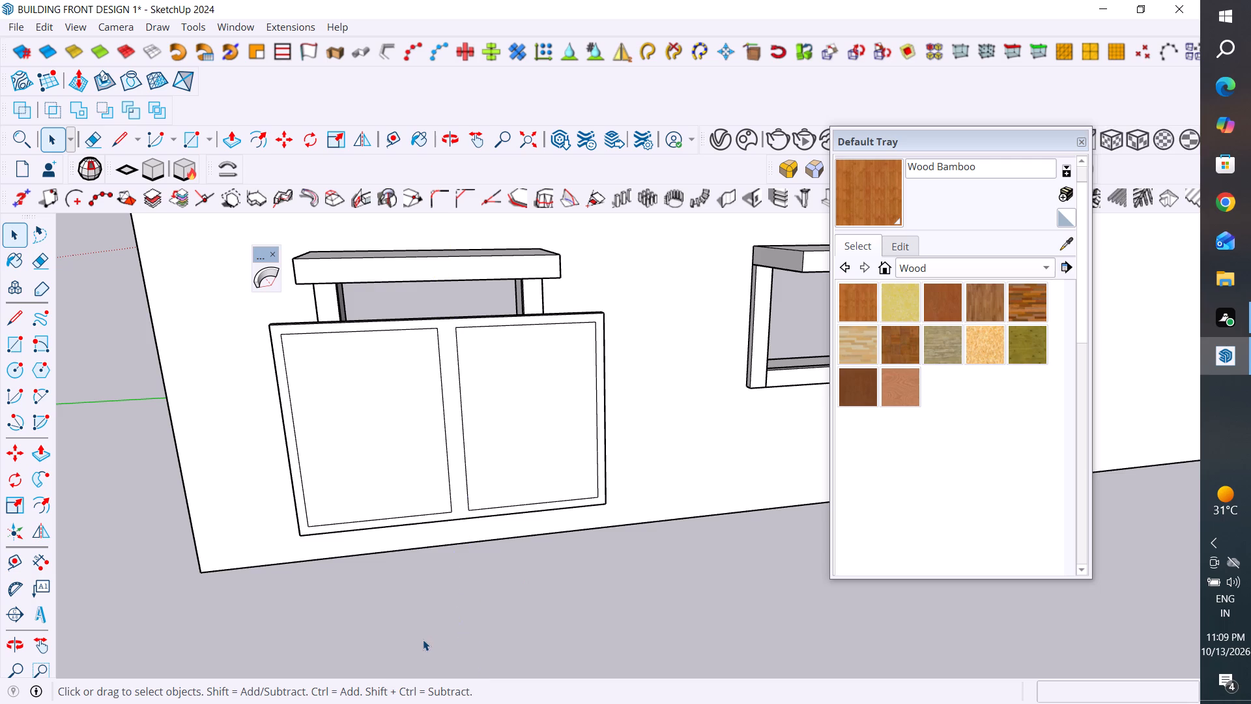
Push the window's right-hand pane face back 1" through the panel with Push/Pull to cut an opening.
scroll(616, 521, down, 4)
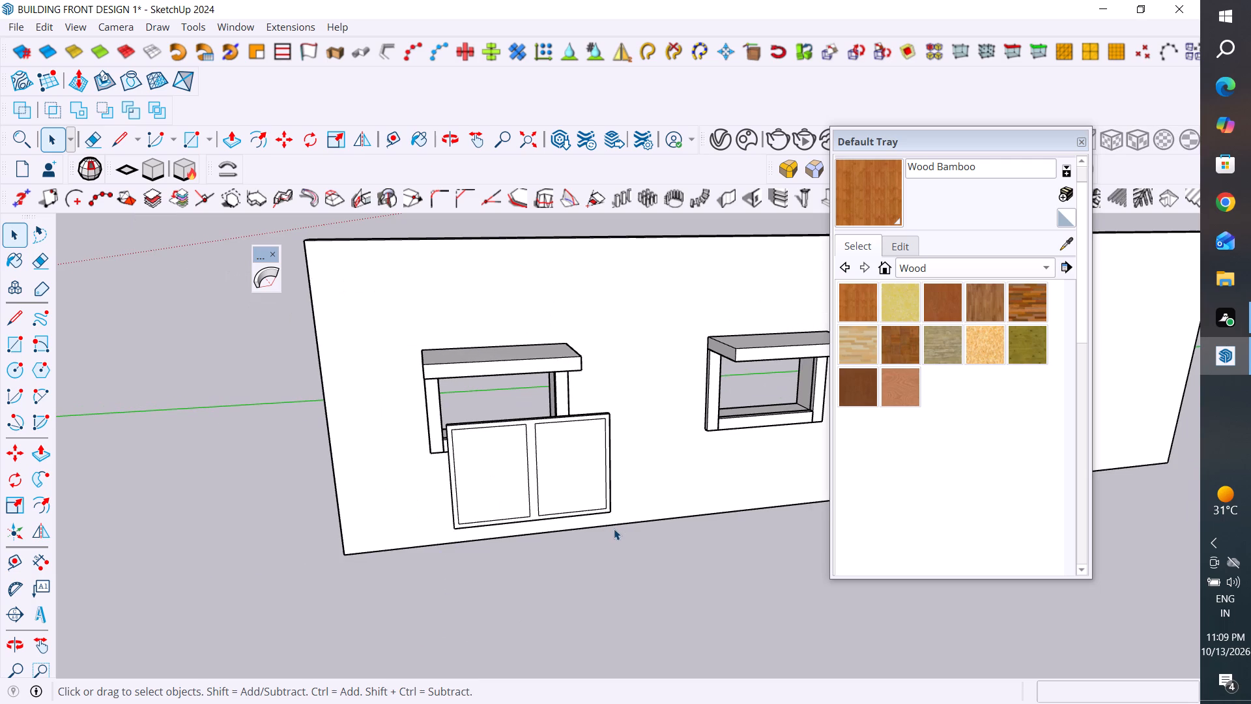
click(567, 477)
middle_drag(679, 533, 394, 672)
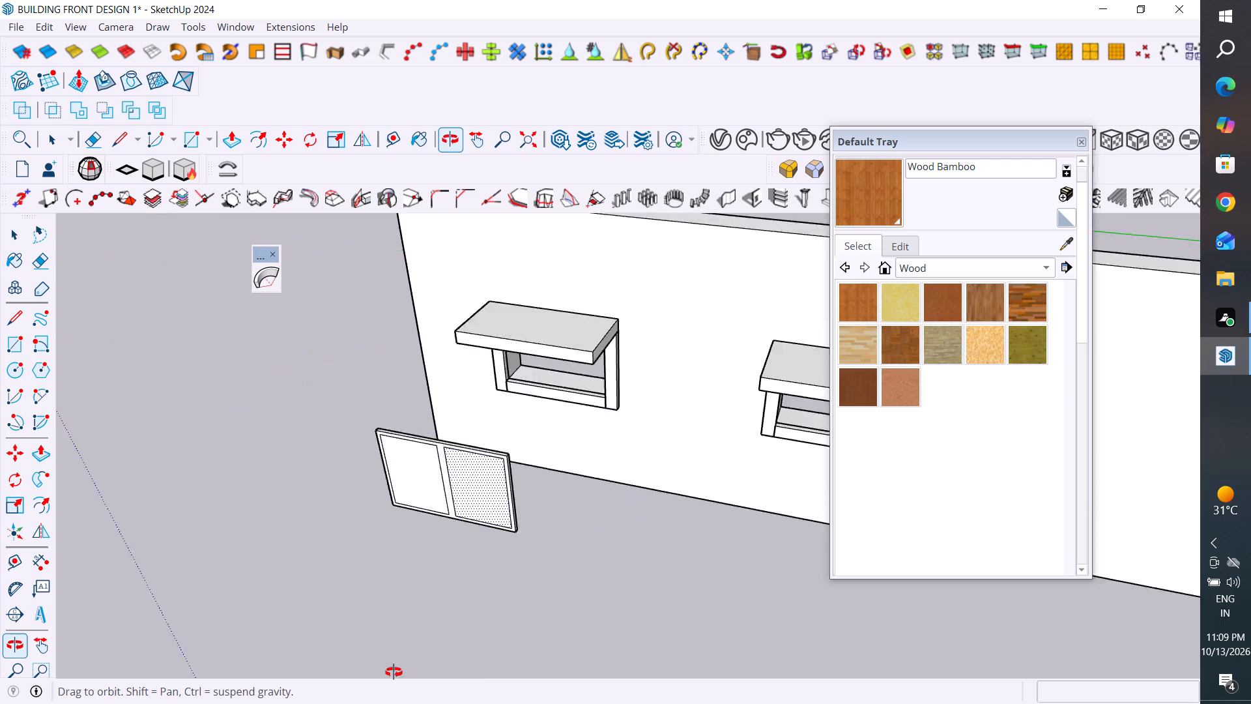
middle_drag(394, 672, 291, 703)
scroll(463, 413, up, 3)
middle_drag(485, 386, 435, 452)
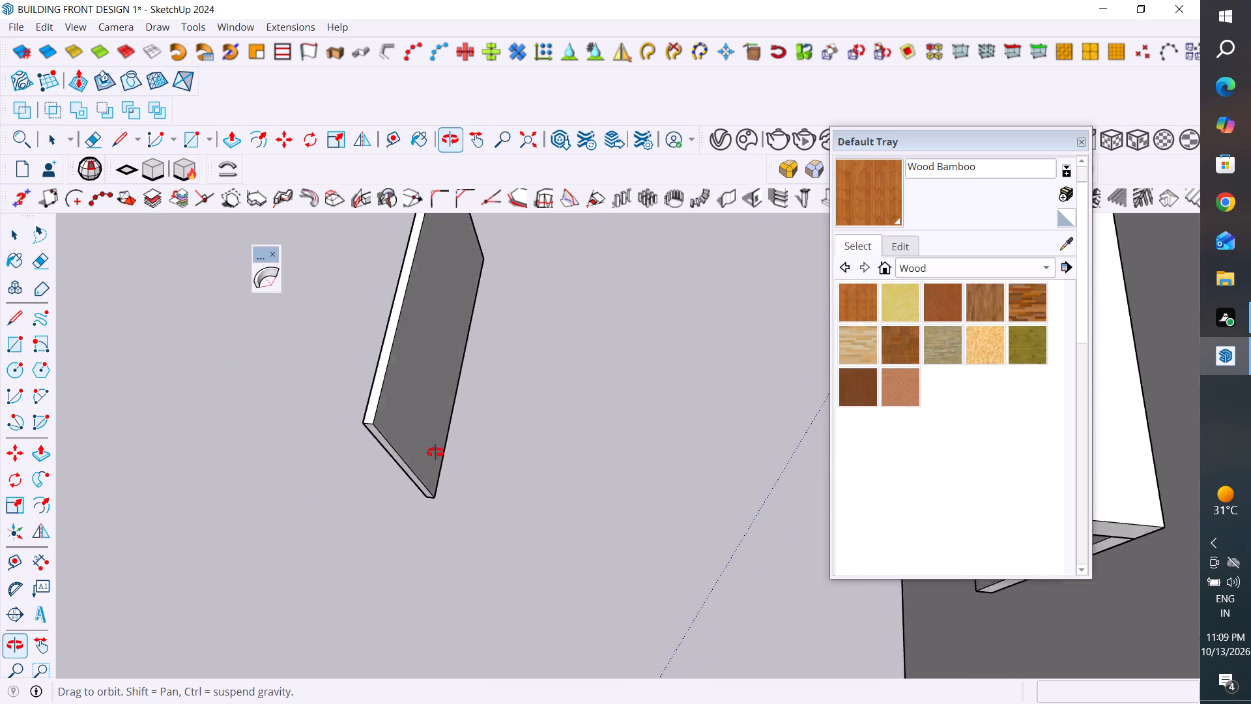
middle_drag(435, 452, 747, 370)
middle_drag(583, 493, 771, 370)
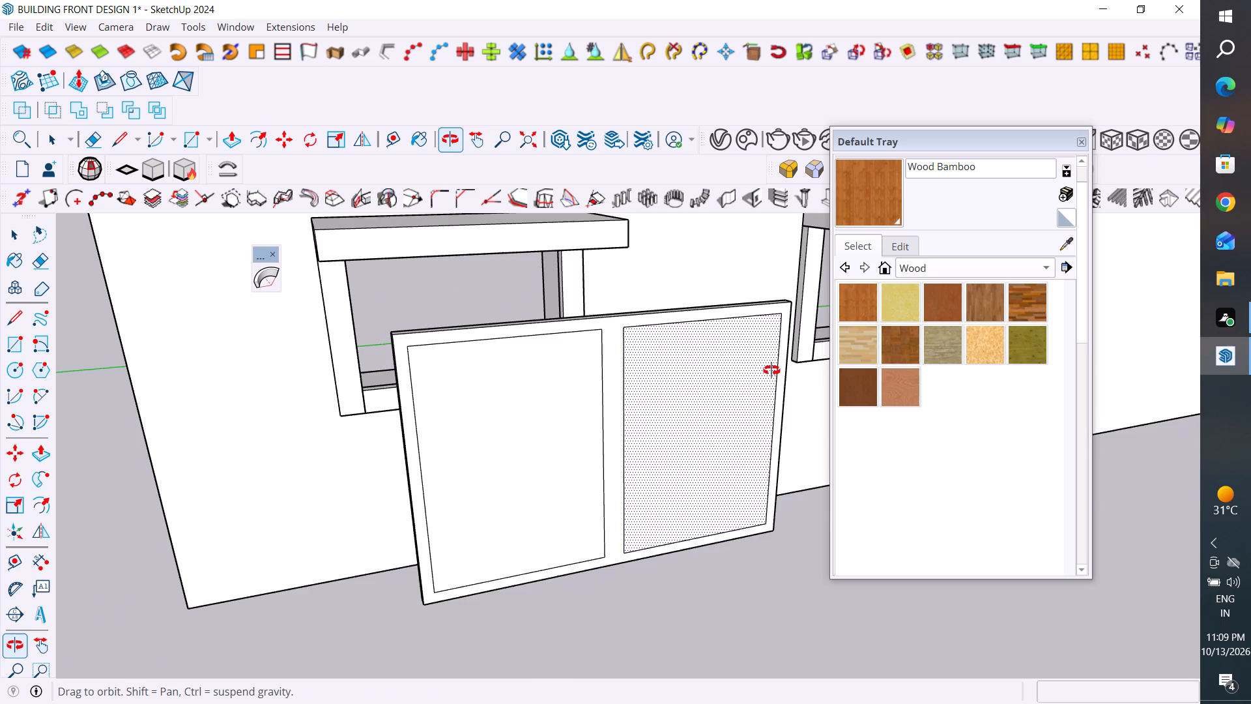
middle_drag(771, 370, 664, 417)
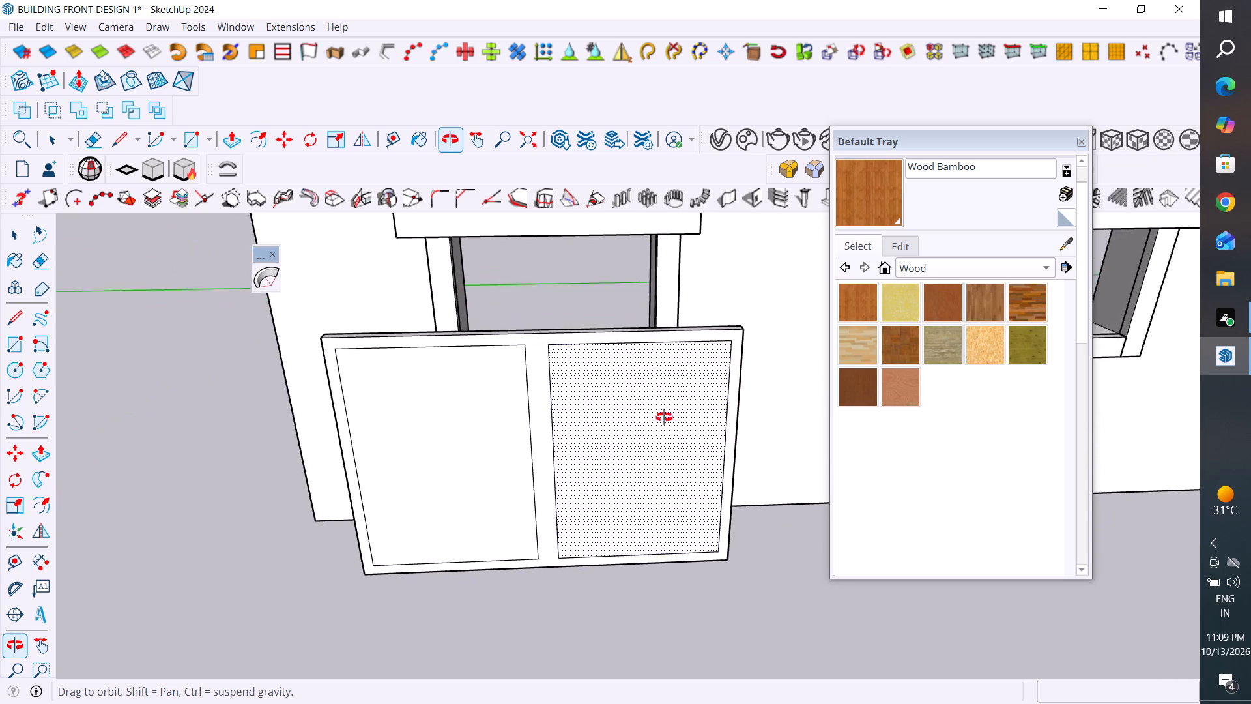
middle_drag(664, 417, 663, 418)
scroll(635, 458, down, 3)
middle_drag(650, 482, 609, 510)
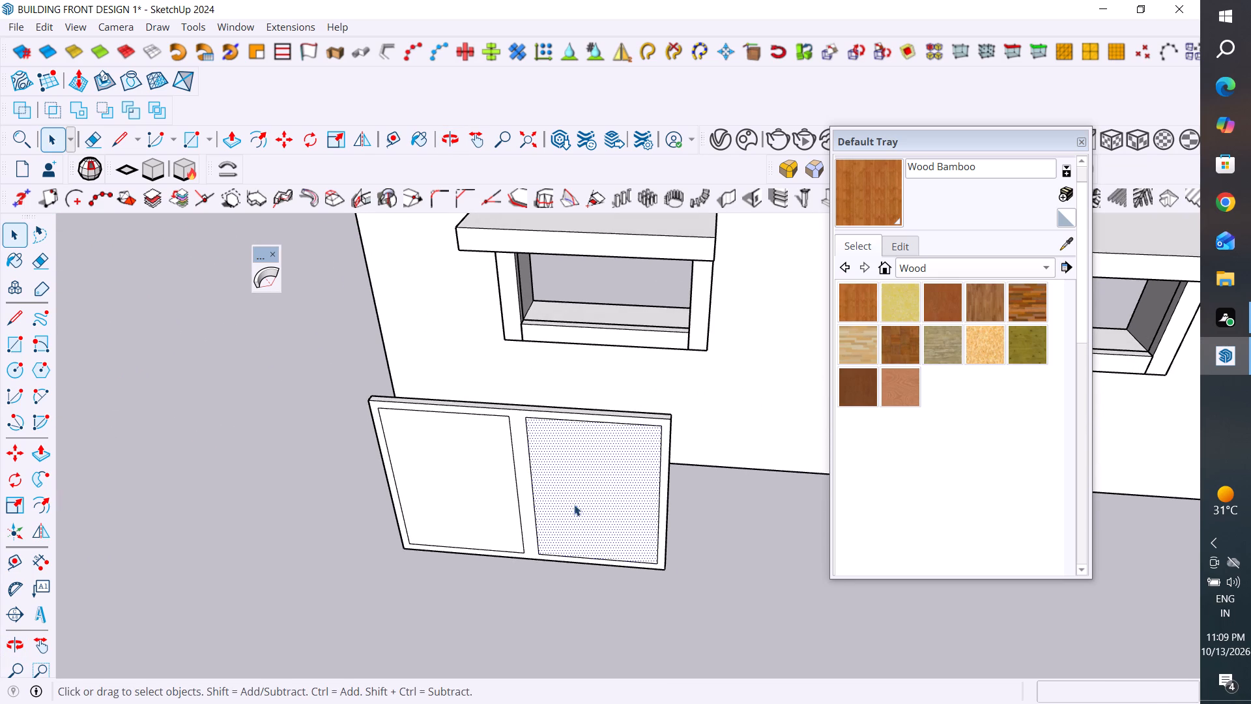
middle_drag(581, 508, 654, 521)
middle_drag(555, 503, 601, 505)
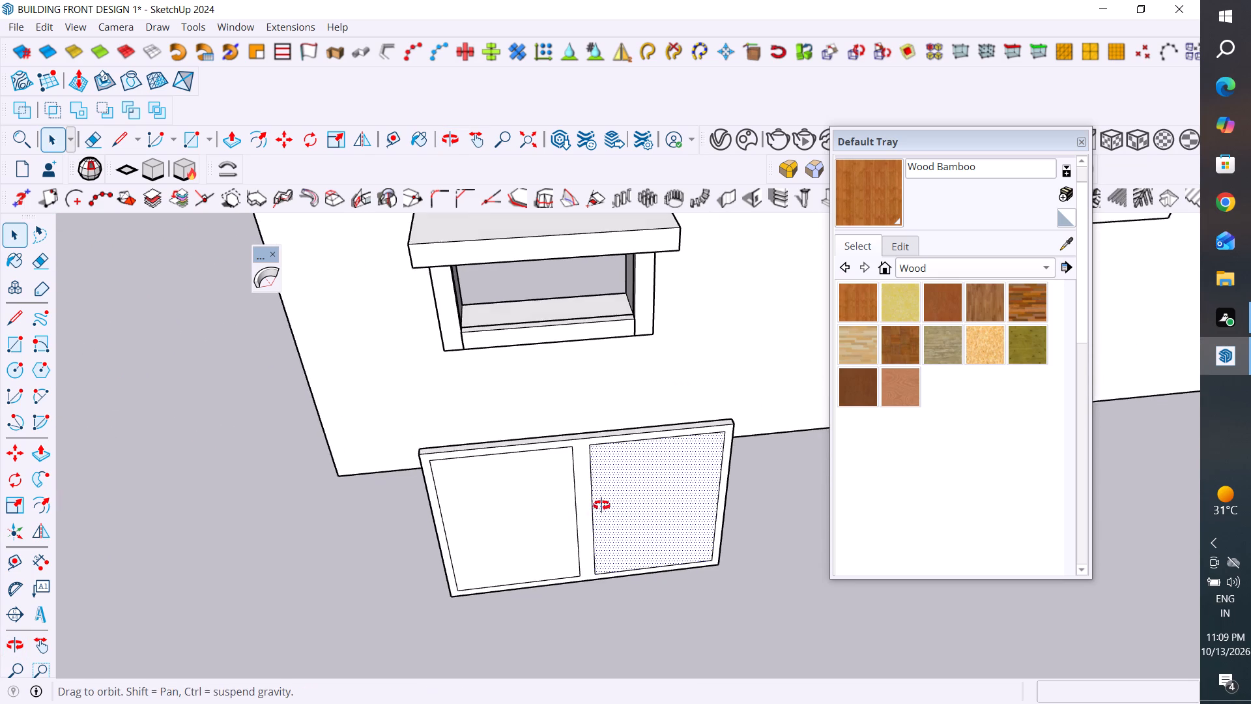
middle_drag(601, 505, 647, 483)
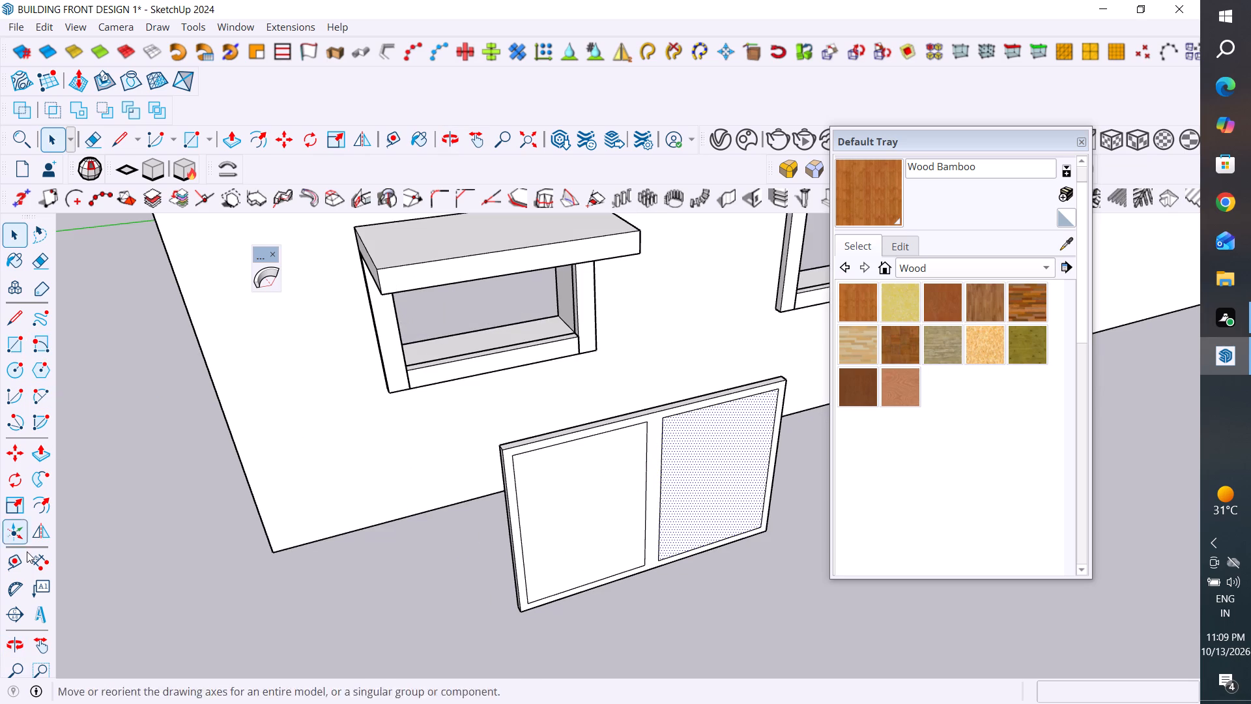
click(40, 453)
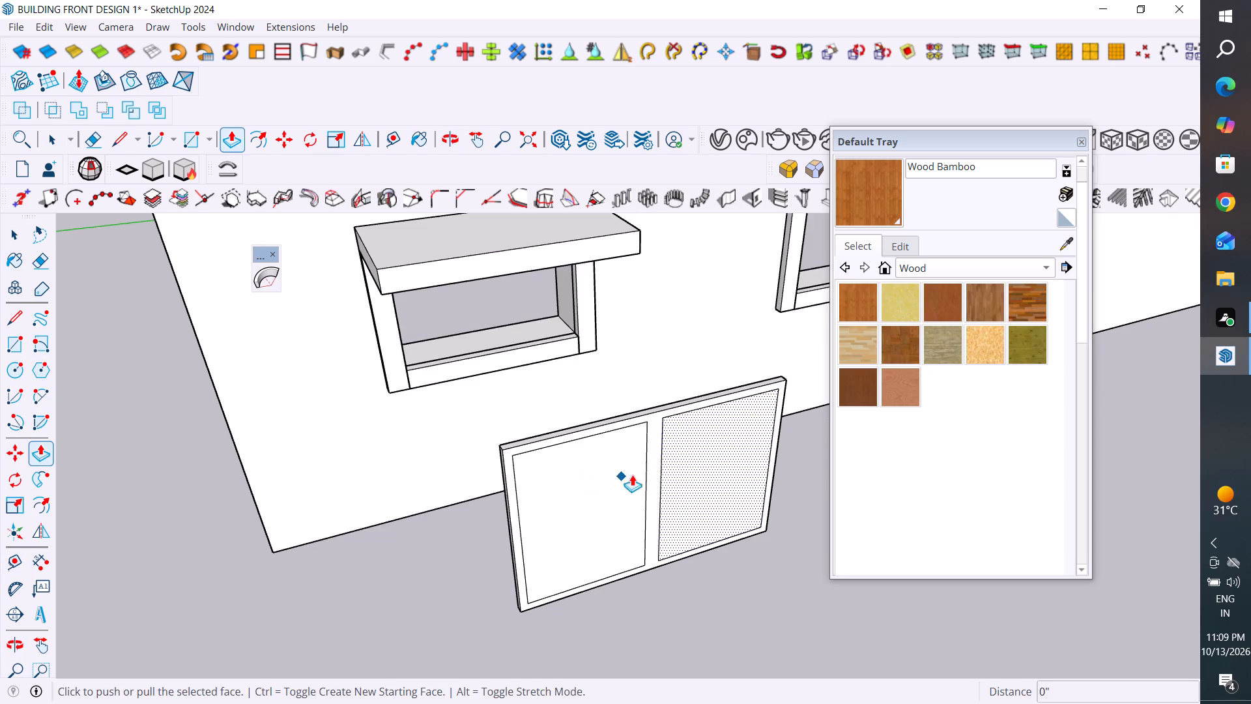
scroll(758, 455, up, 3)
click(757, 454)
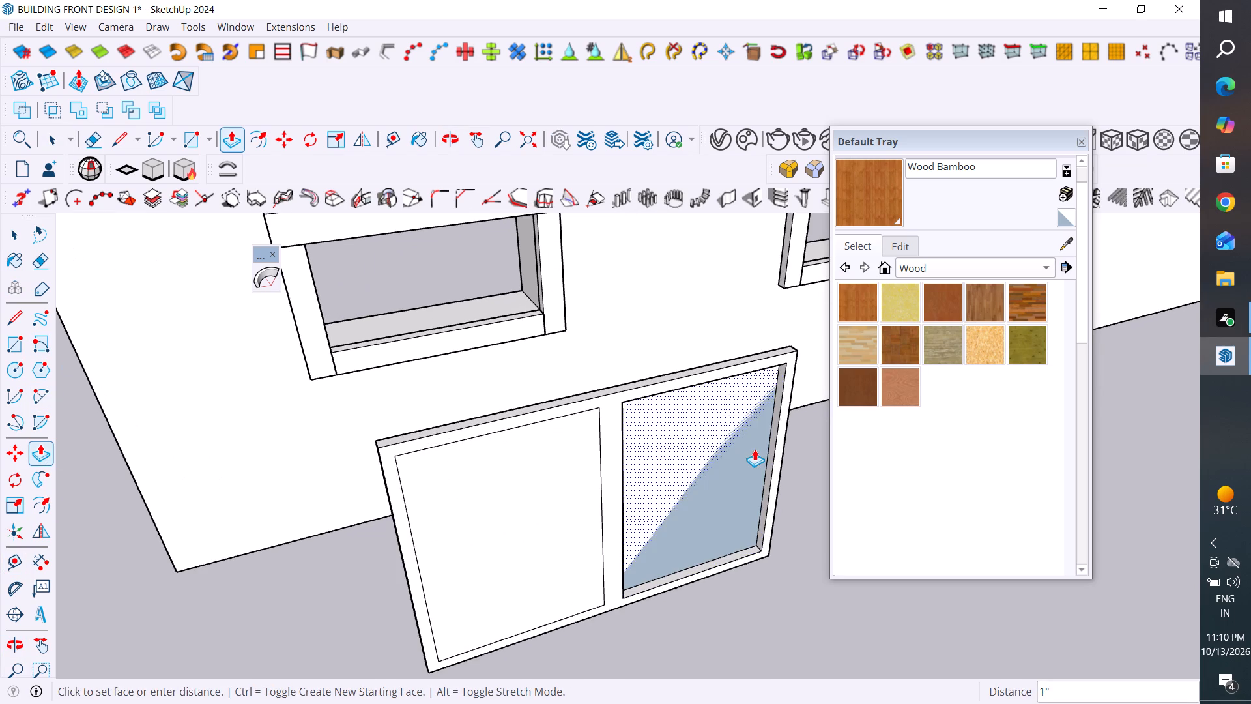
middle_drag(777, 359, 642, 201)
middle_drag(698, 409, 839, 563)
scroll(783, 512, up, 3)
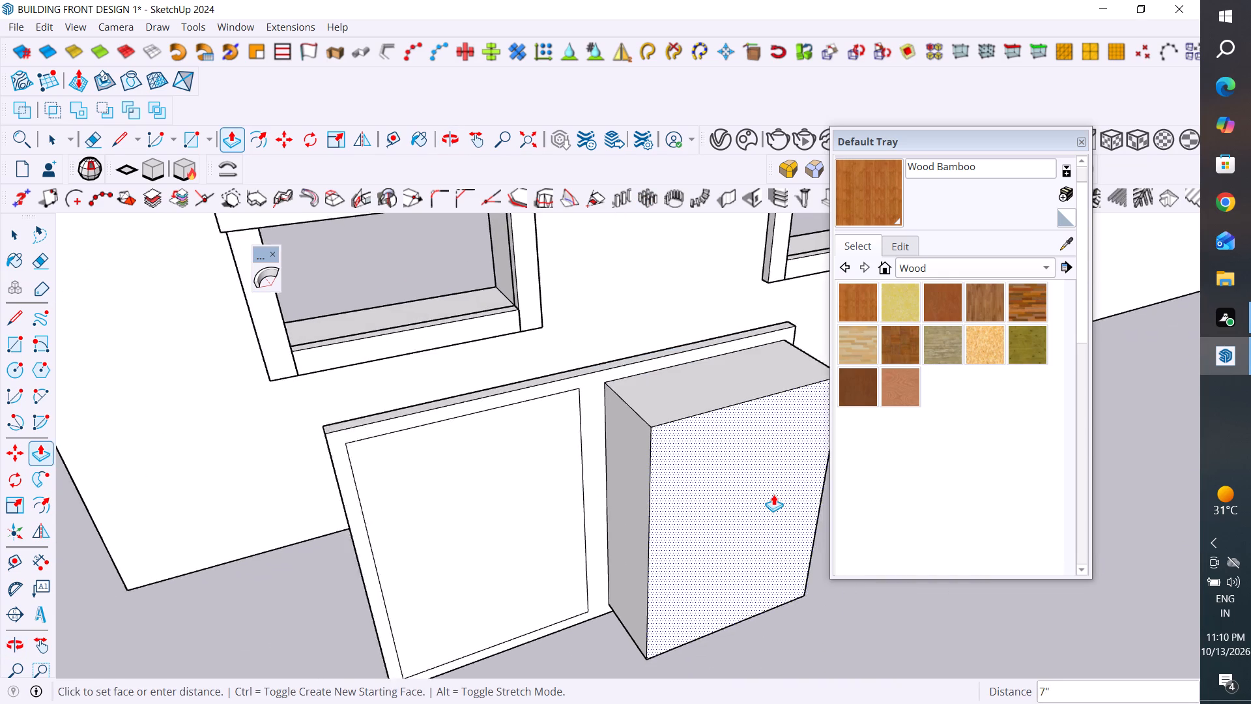
scroll(773, 494, up, 1)
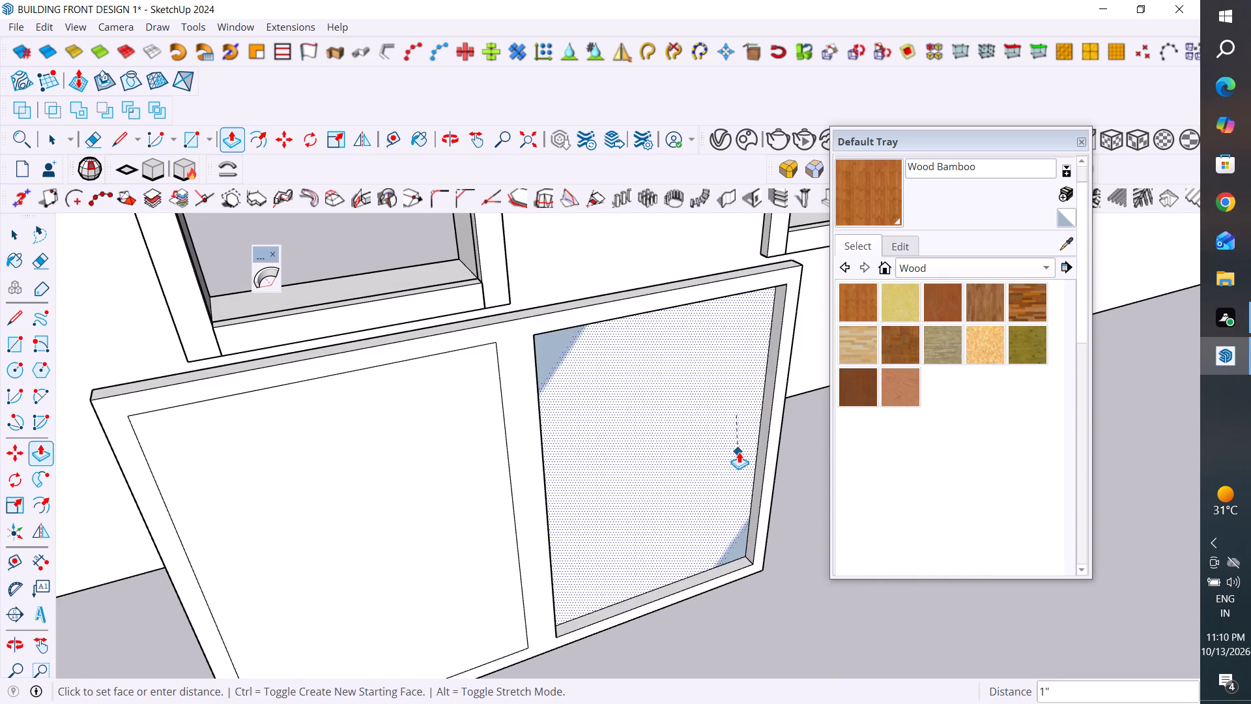
scroll(752, 417, up, 2)
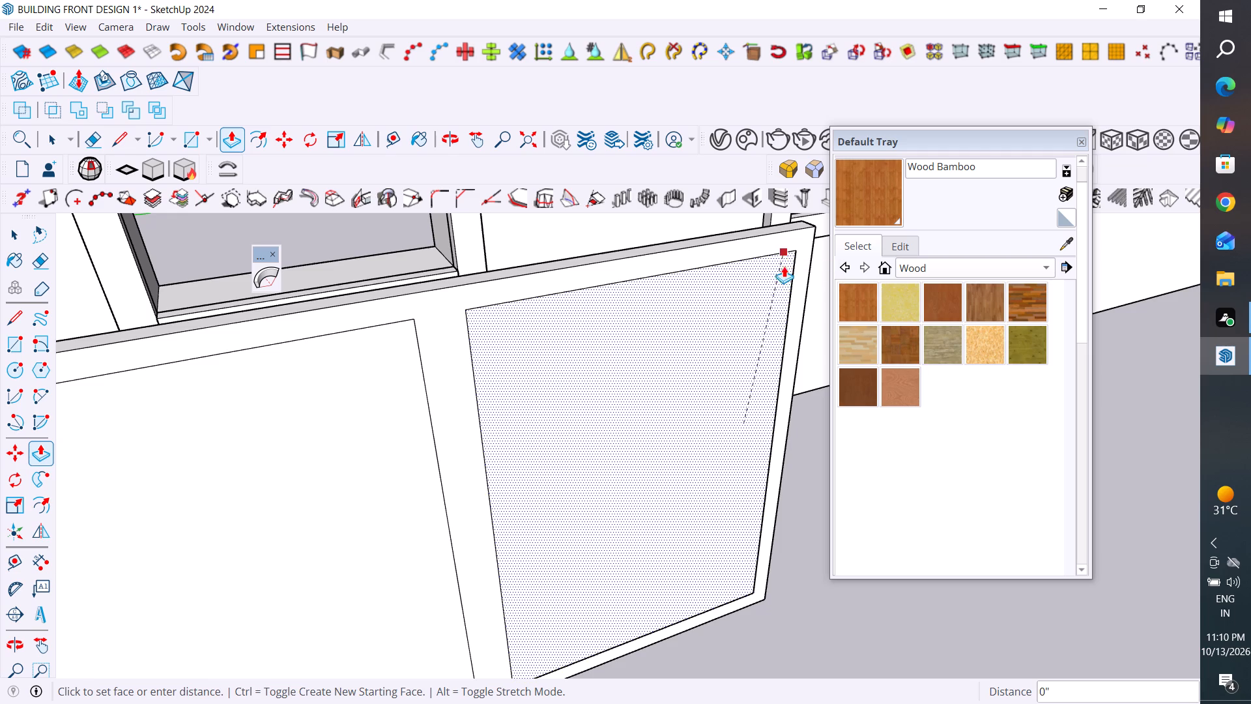
scroll(787, 289, up, 3)
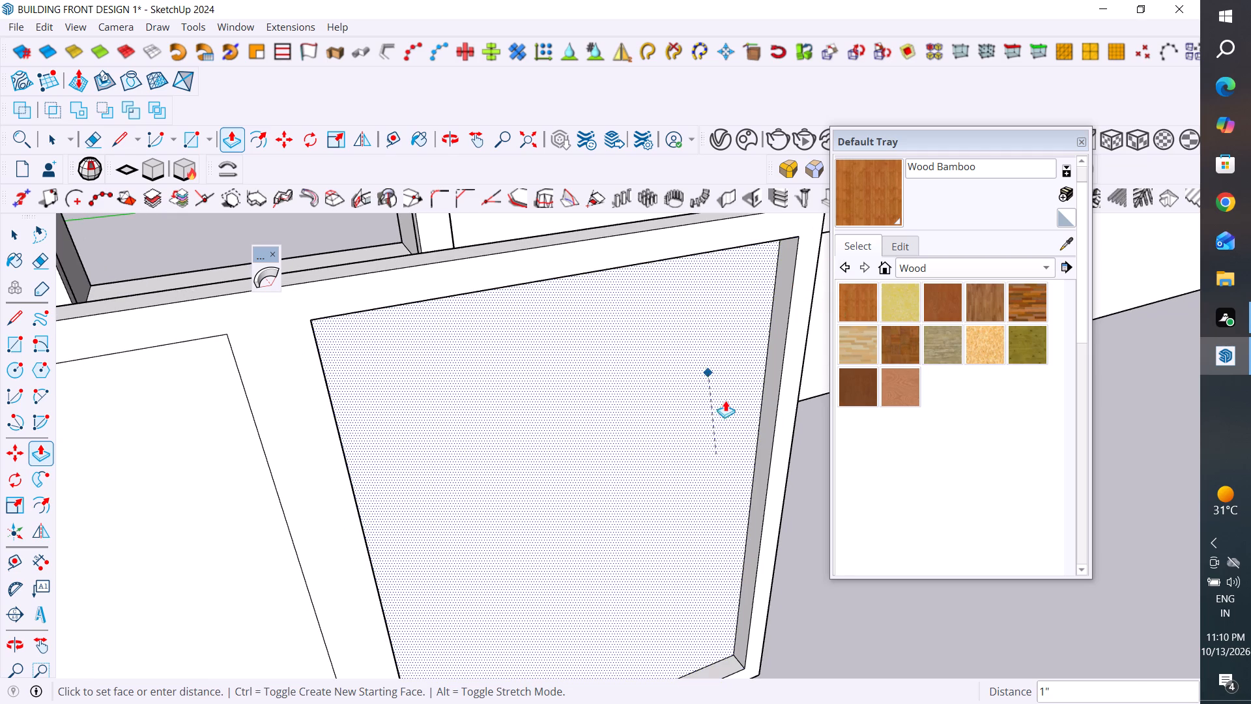
scroll(760, 454, up, 3)
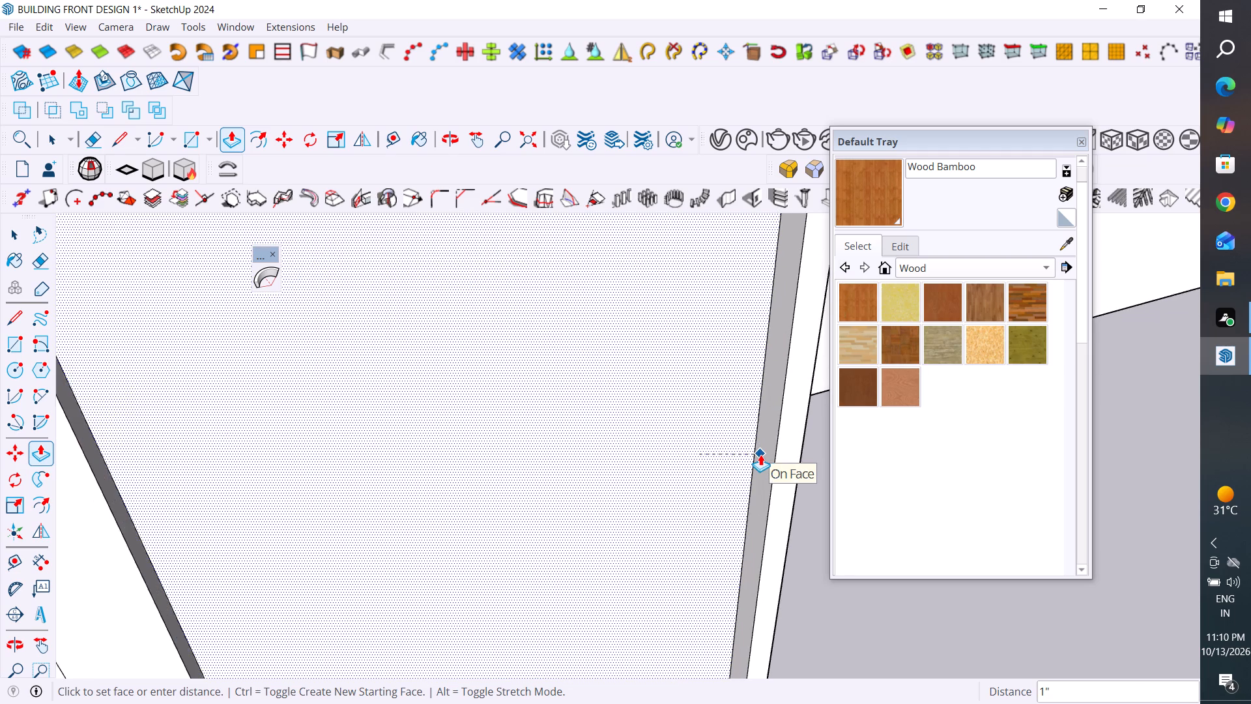
scroll(758, 463, down, 4)
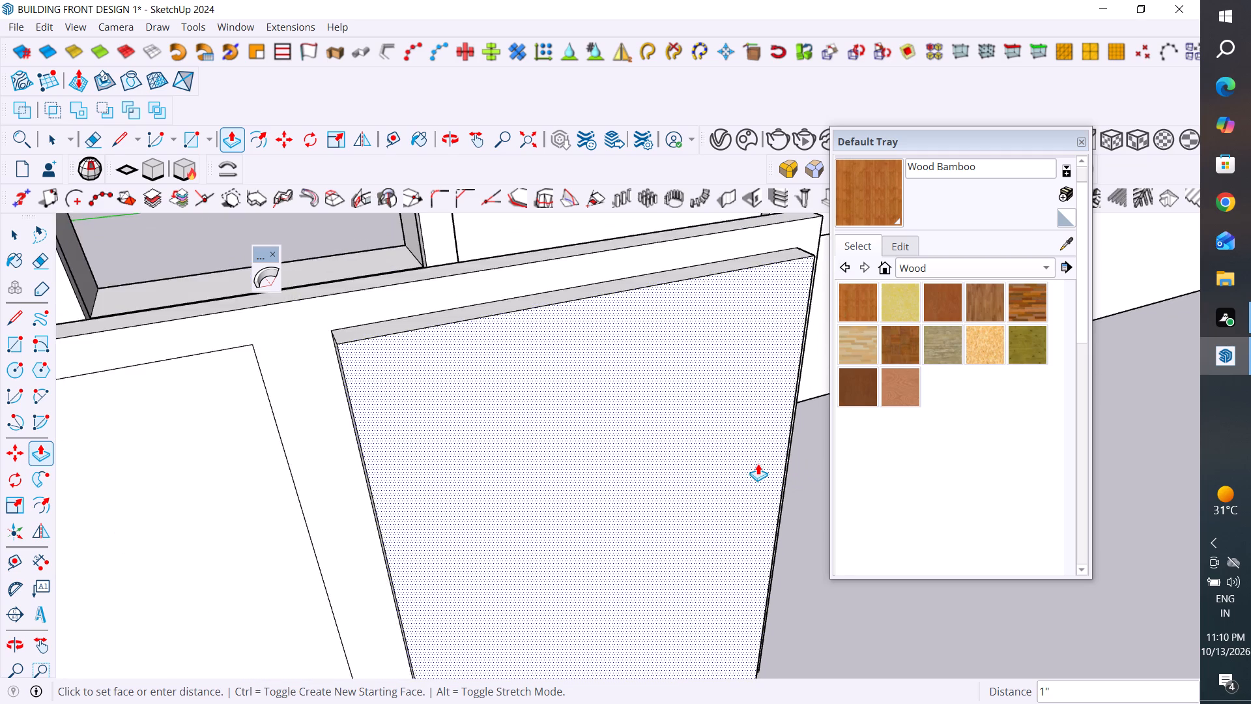
scroll(758, 463, down, 2)
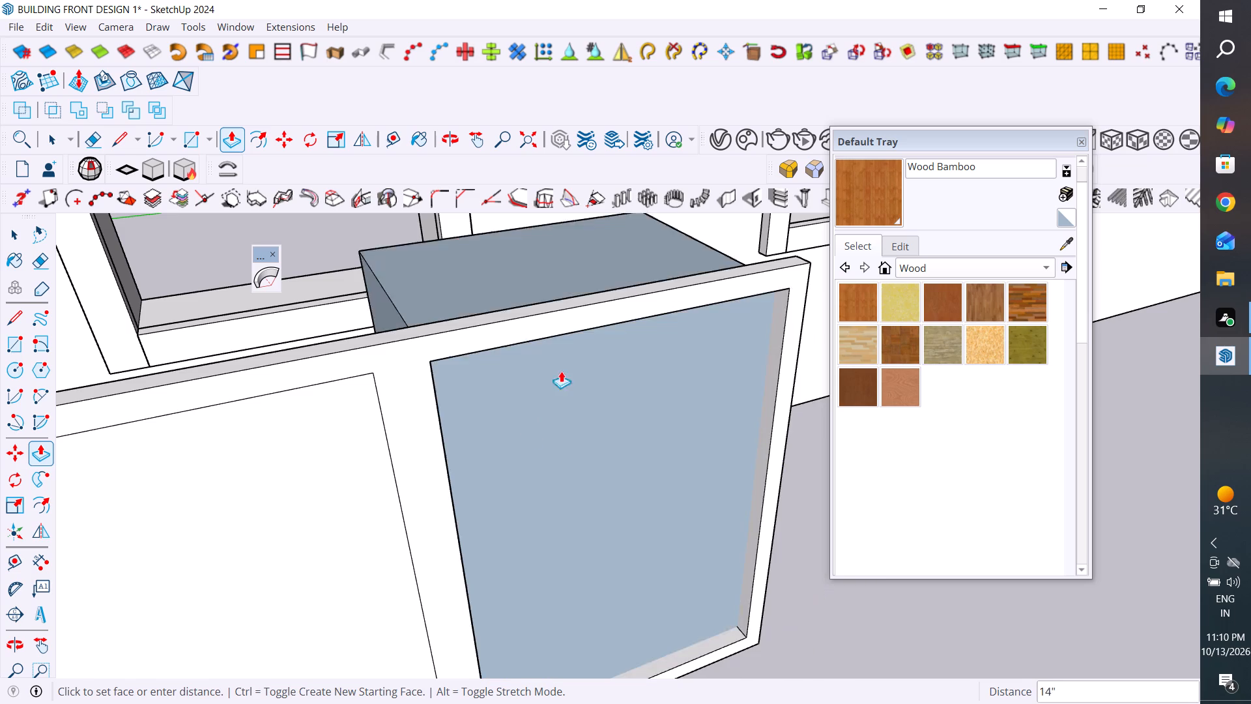
click(762, 375)
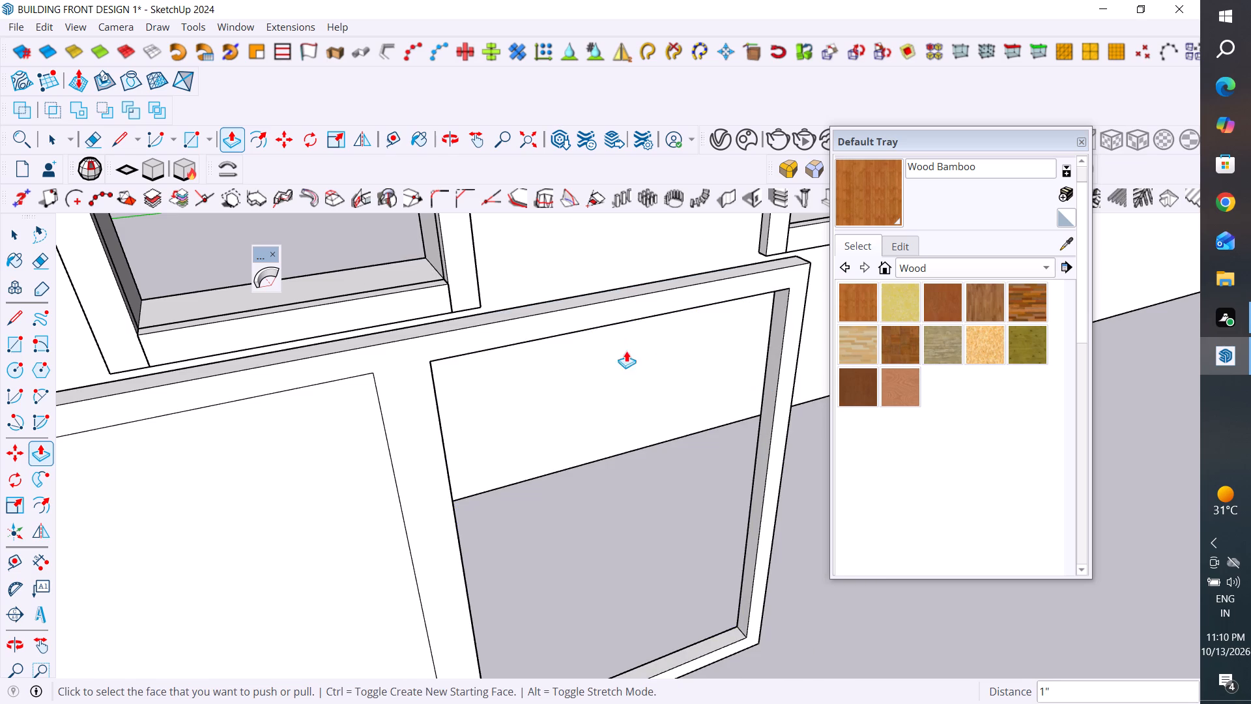
Undo the last Push/Pull on the window panel's right-hand pane.
scroll(672, 449, down, 5)
middle_drag(669, 462, 624, 467)
scroll(619, 451, up, 2)
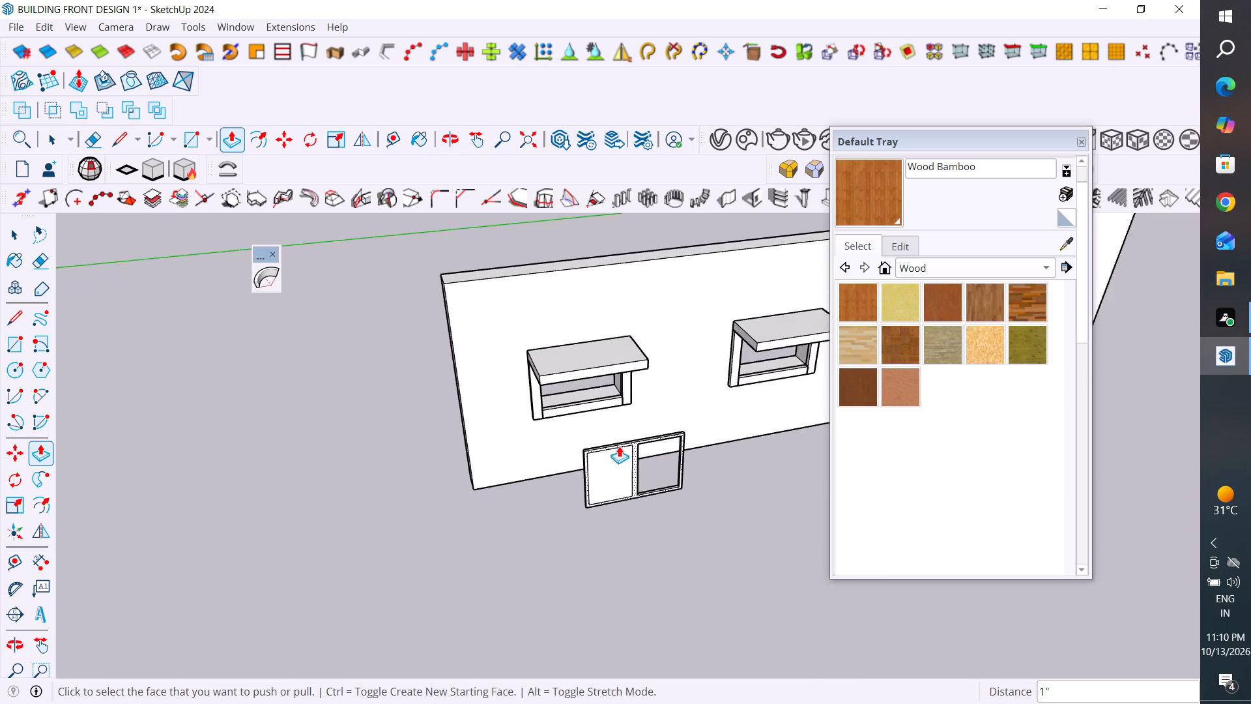
scroll(619, 446, up, 2)
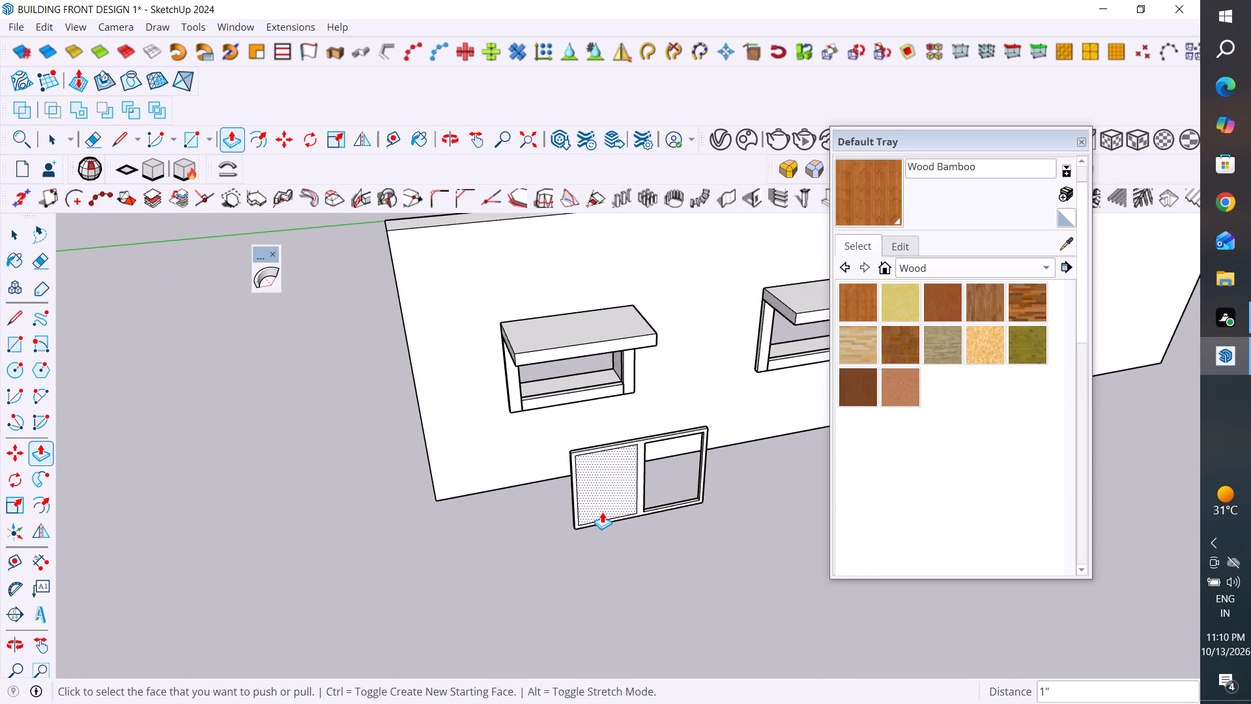
key(ctrl+z)
scroll(724, 472, up, 2)
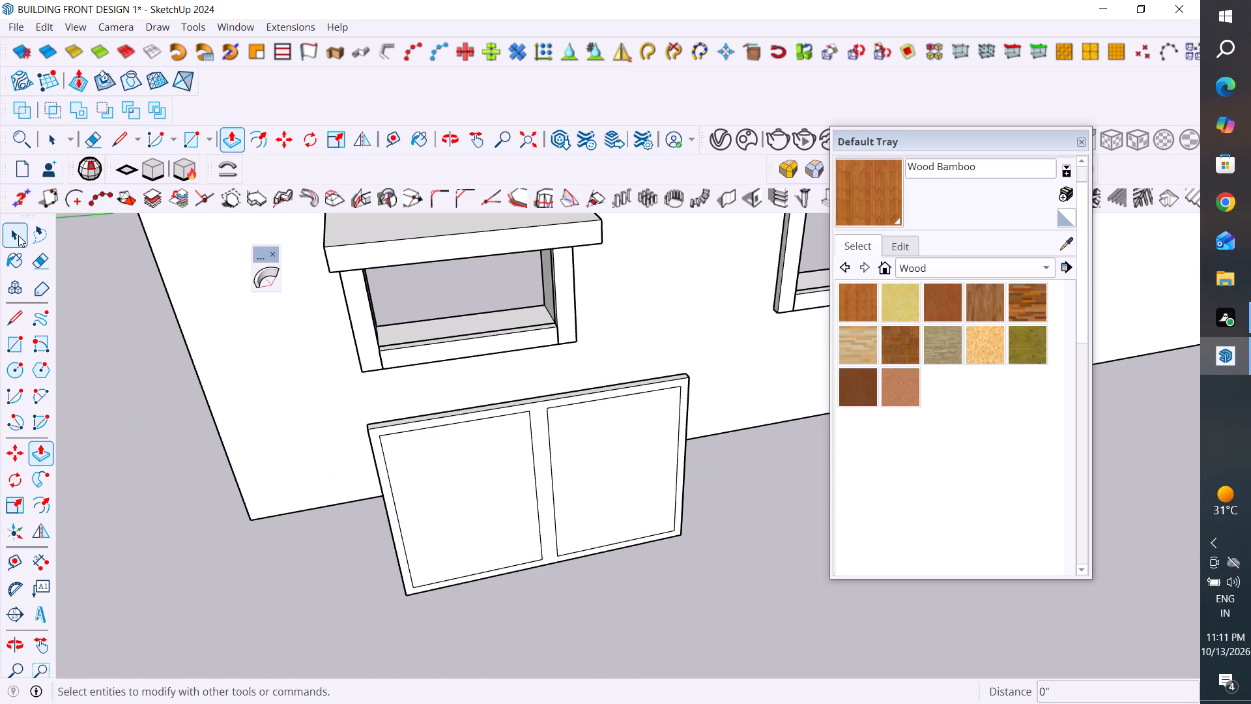
Copy the right-hand pane face, and push the original back 1" with Push/Pull to cut its opening.
click(18, 235)
click(613, 454)
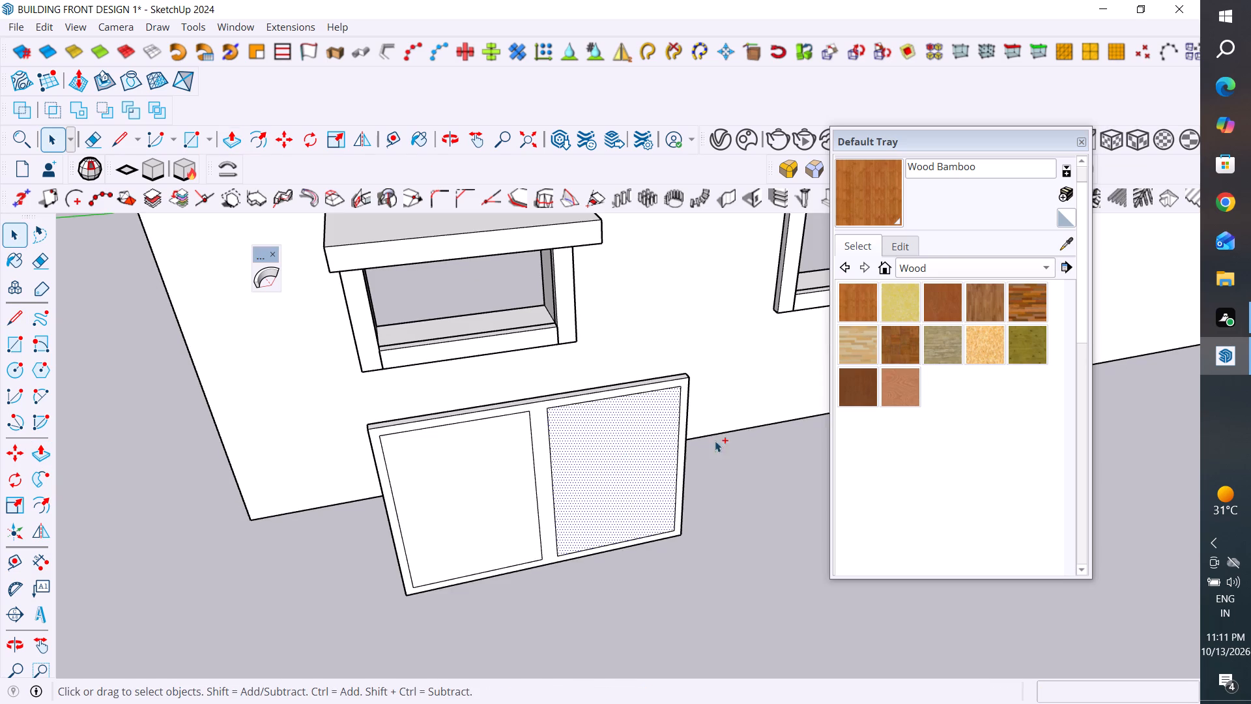
key(ctrl+c)
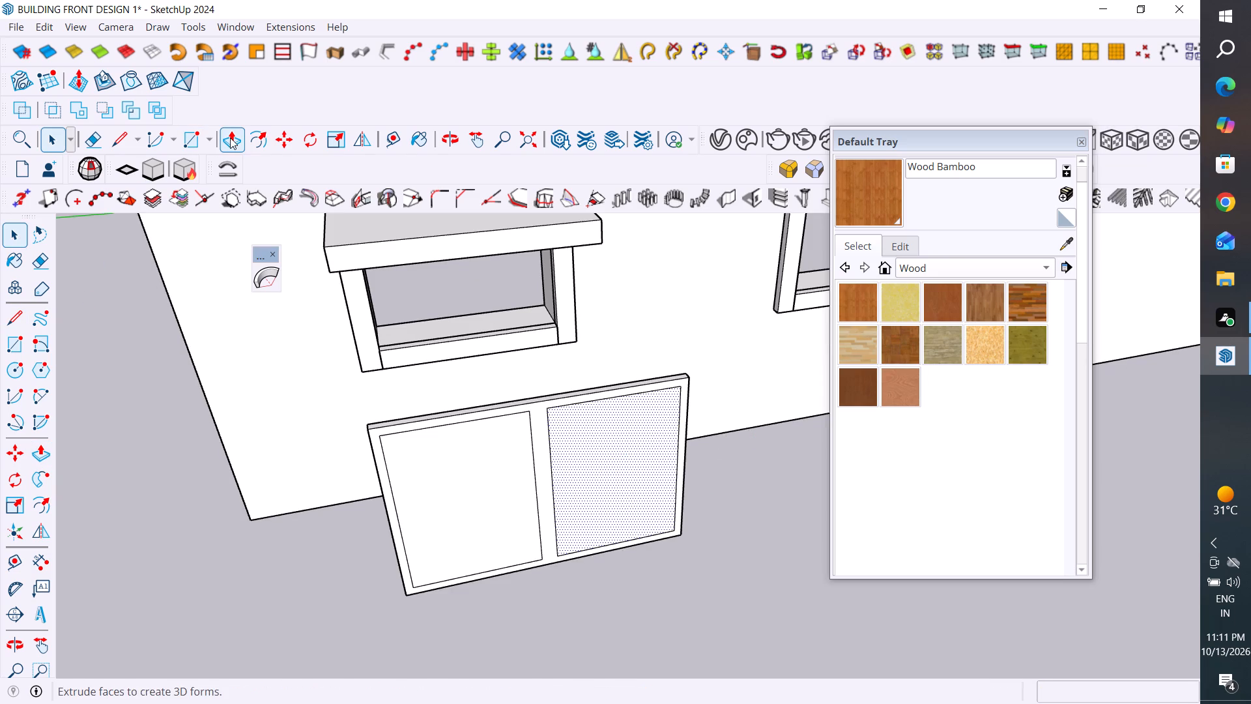
click(230, 138)
middle_drag(661, 471, 539, 504)
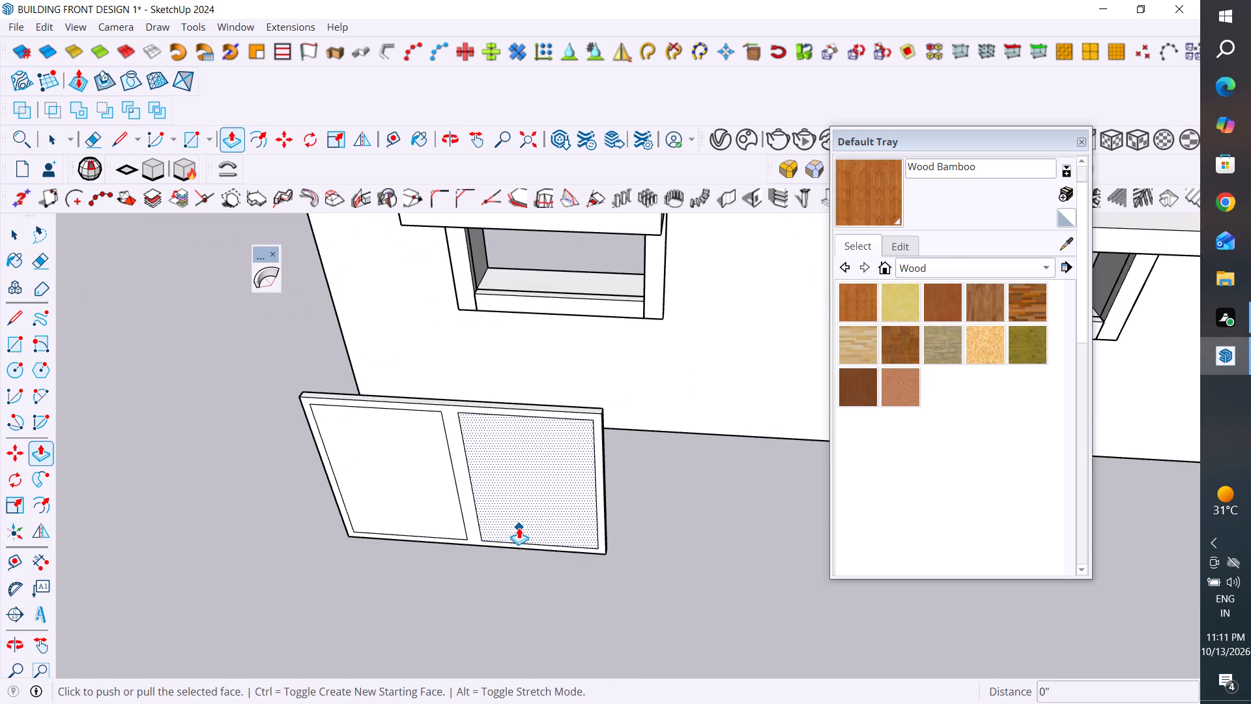
click(519, 527)
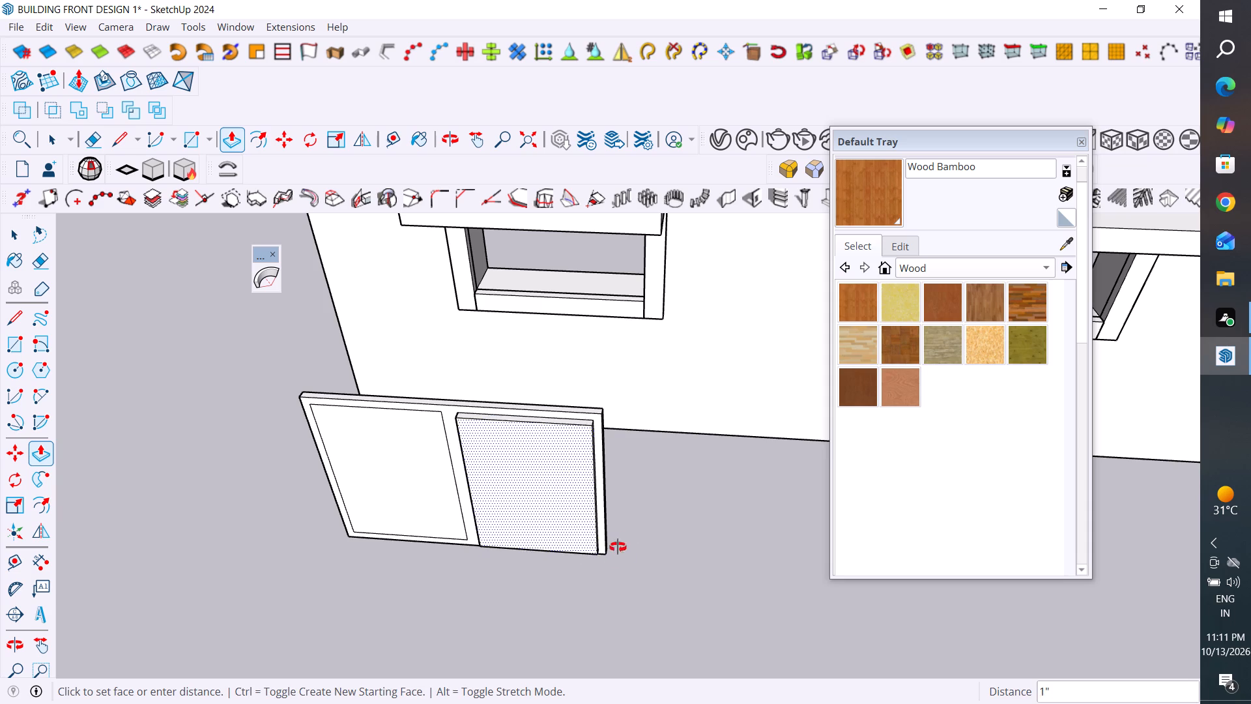
middle_drag(621, 547, 462, 547)
click(522, 523)
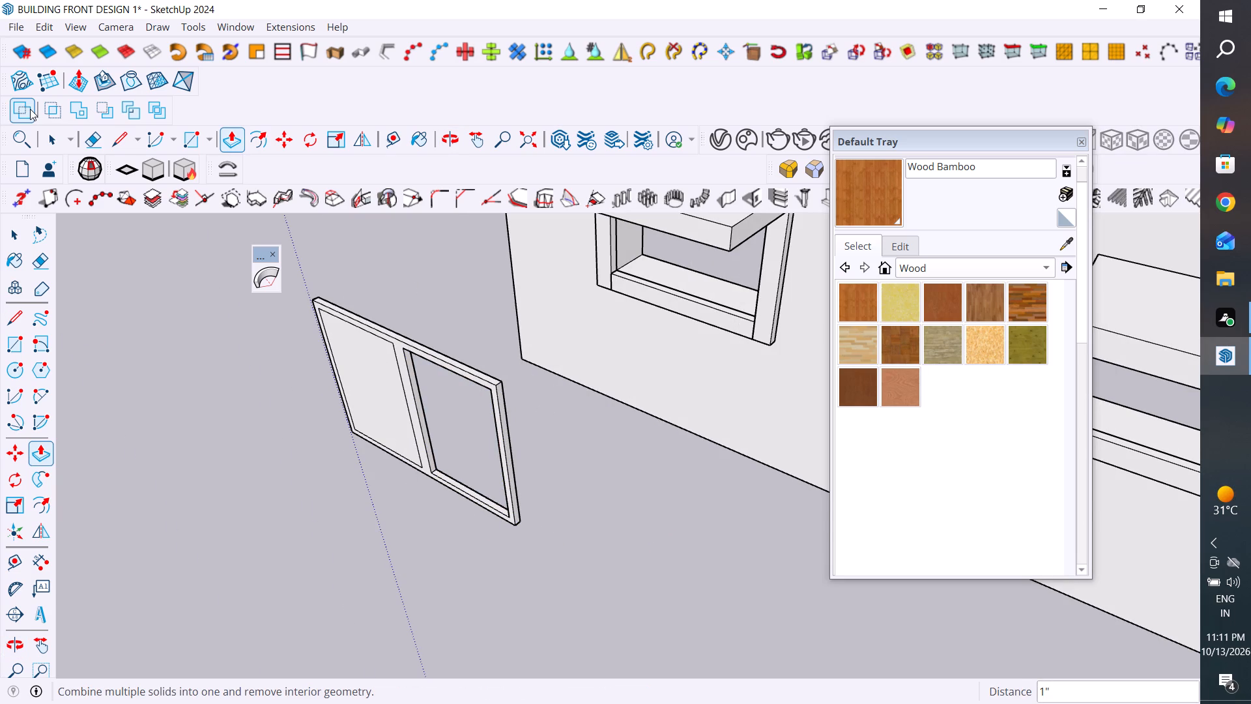
Paste the copied pane face in place in the right-hand opening.
click(40, 24)
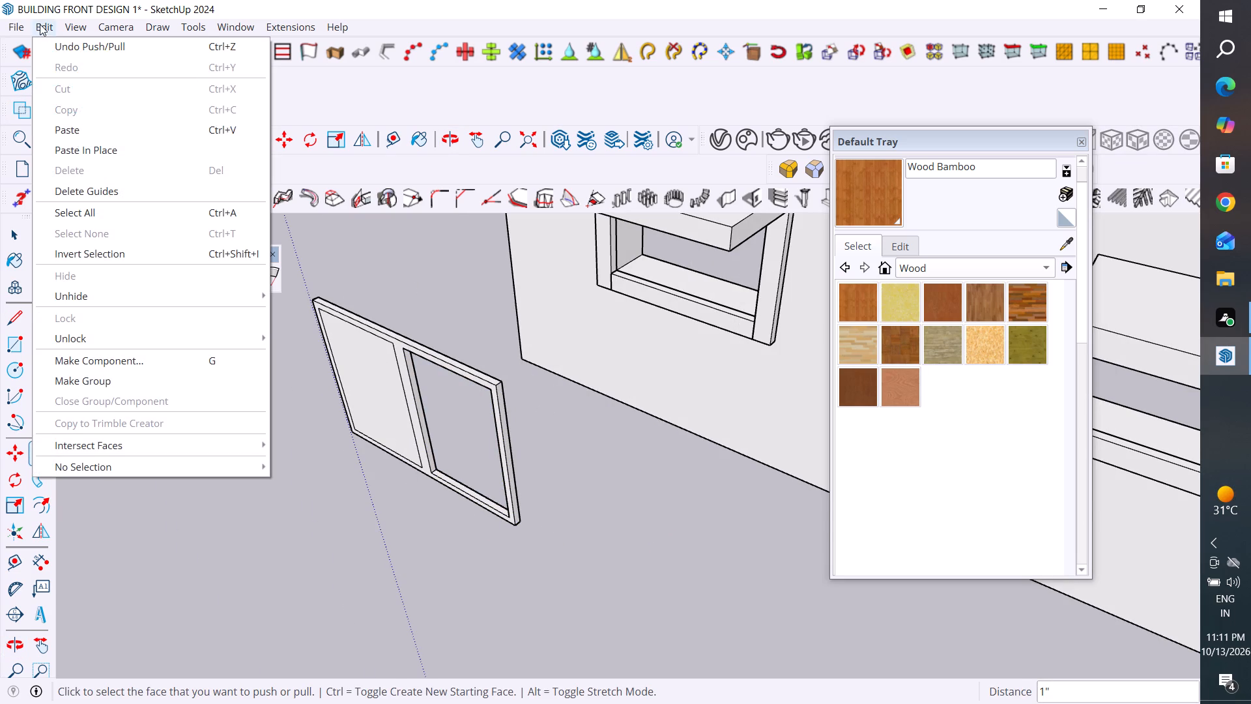
click(93, 146)
middle_drag(388, 479, 624, 428)
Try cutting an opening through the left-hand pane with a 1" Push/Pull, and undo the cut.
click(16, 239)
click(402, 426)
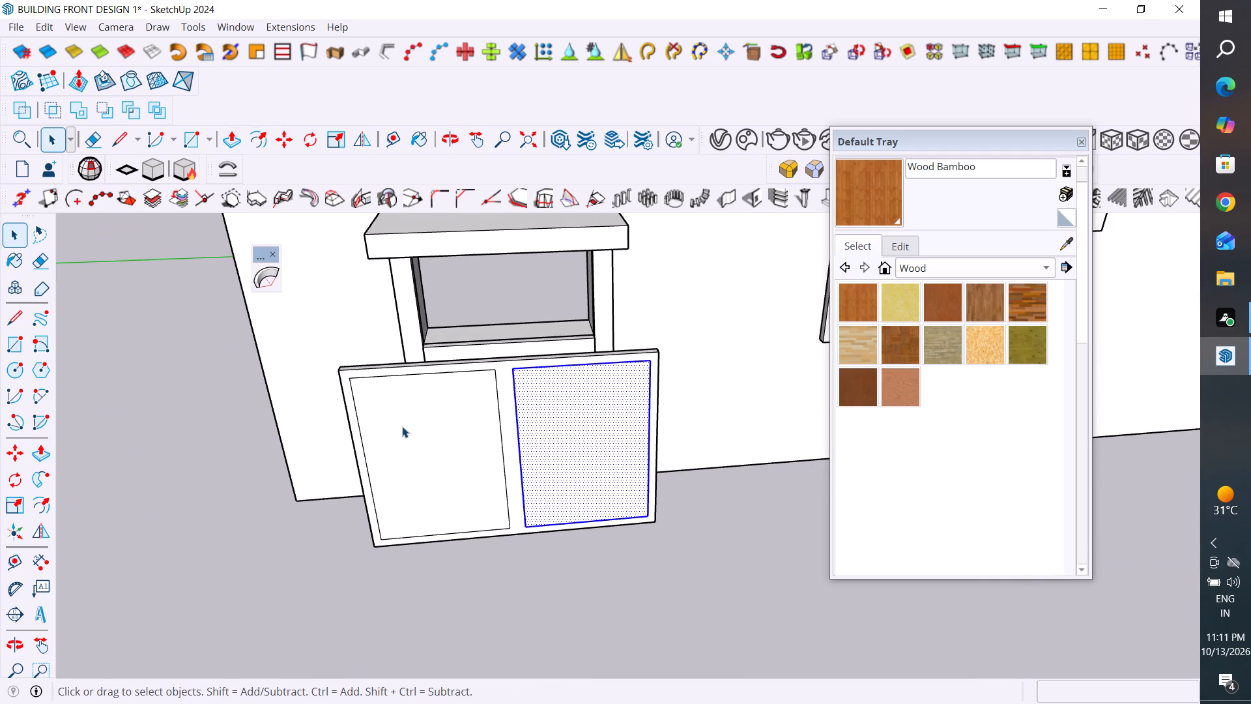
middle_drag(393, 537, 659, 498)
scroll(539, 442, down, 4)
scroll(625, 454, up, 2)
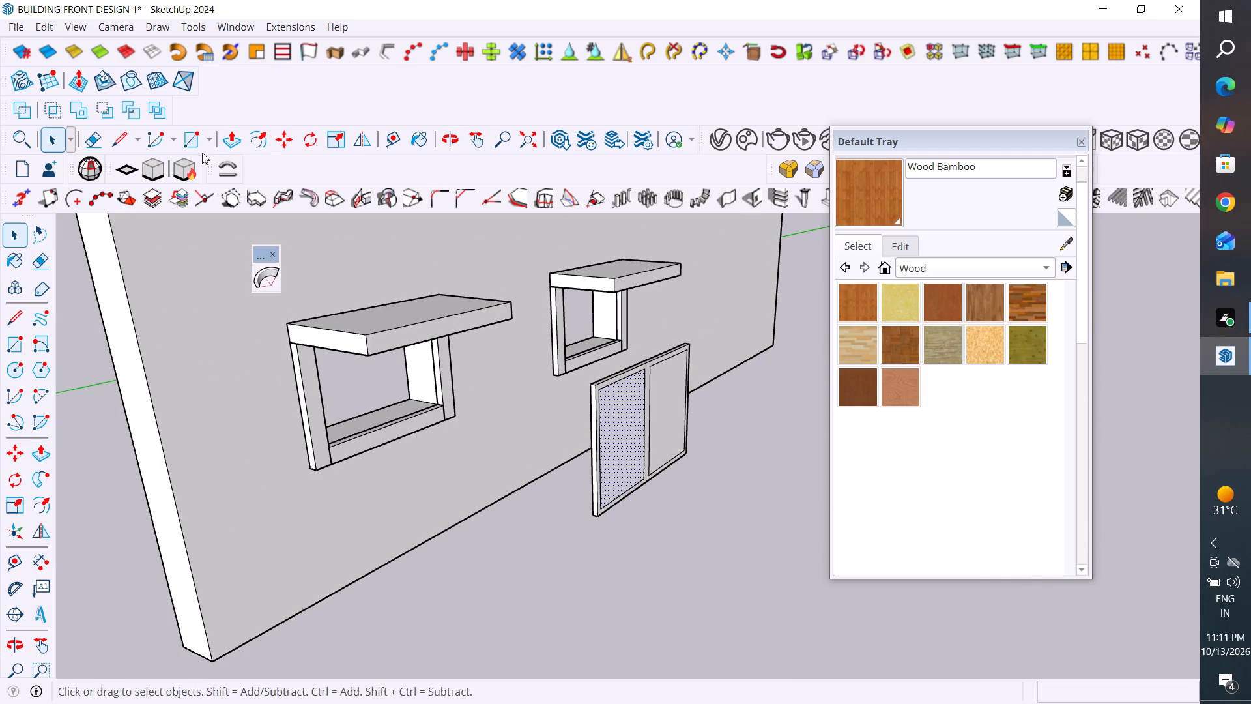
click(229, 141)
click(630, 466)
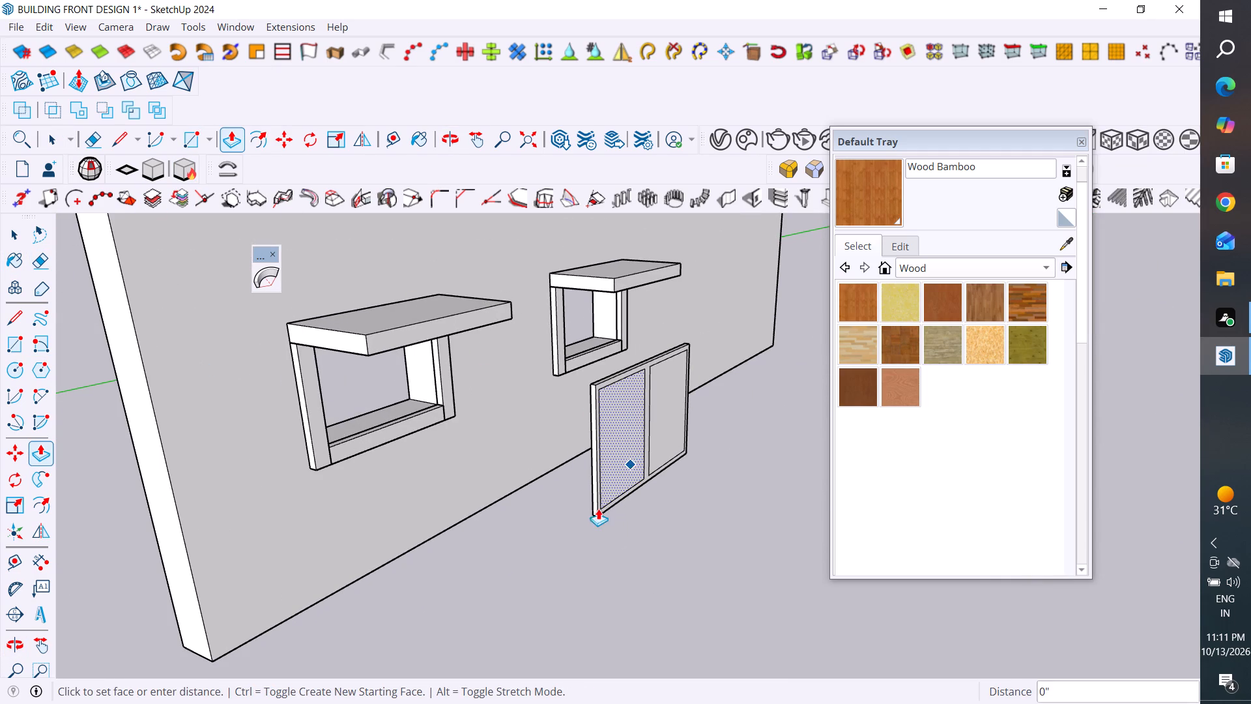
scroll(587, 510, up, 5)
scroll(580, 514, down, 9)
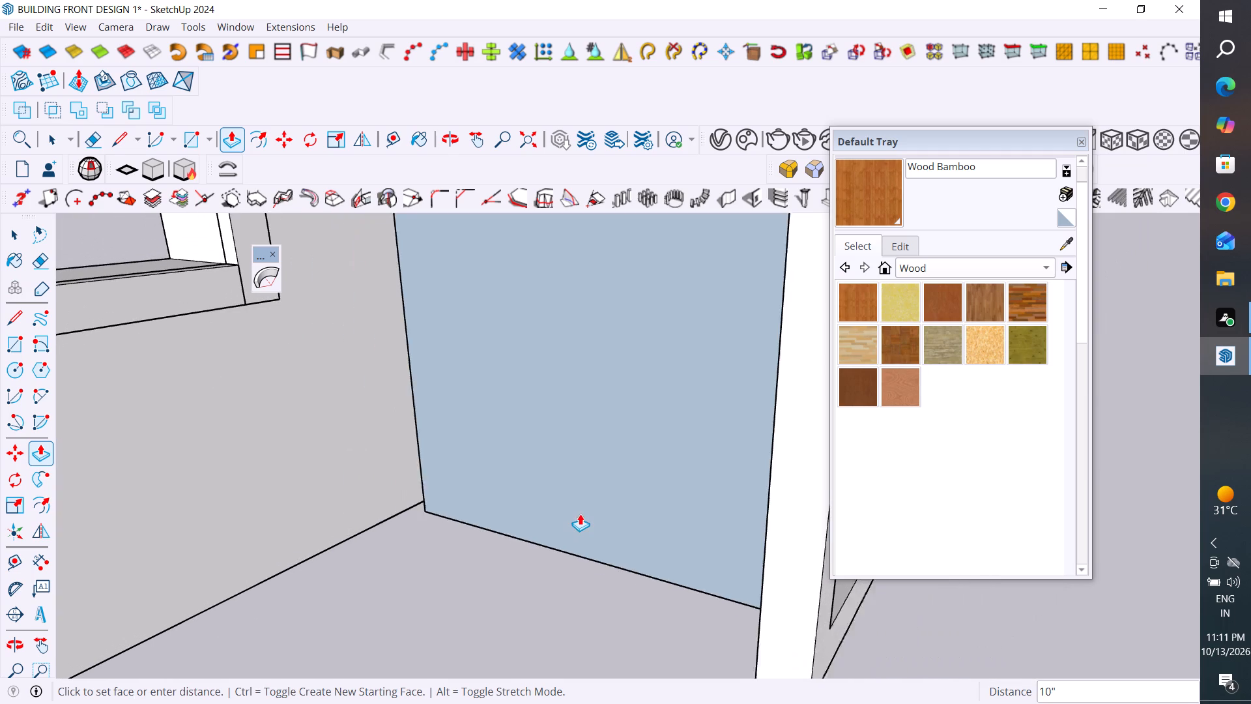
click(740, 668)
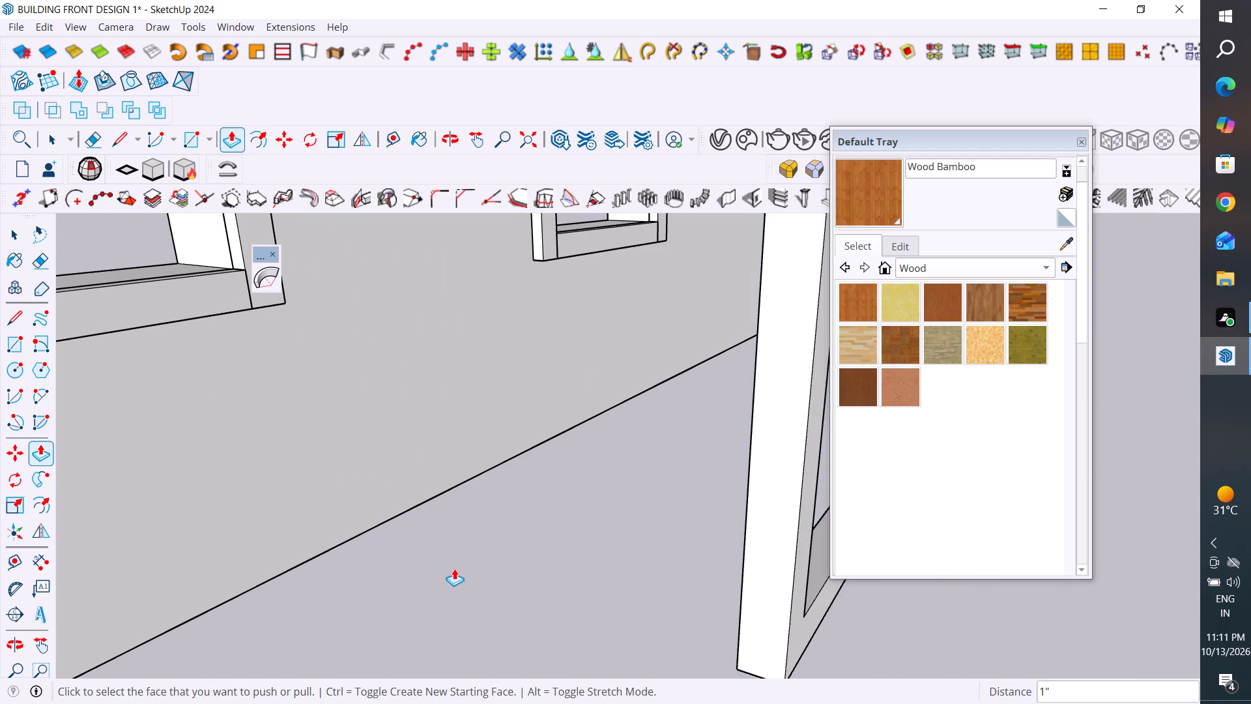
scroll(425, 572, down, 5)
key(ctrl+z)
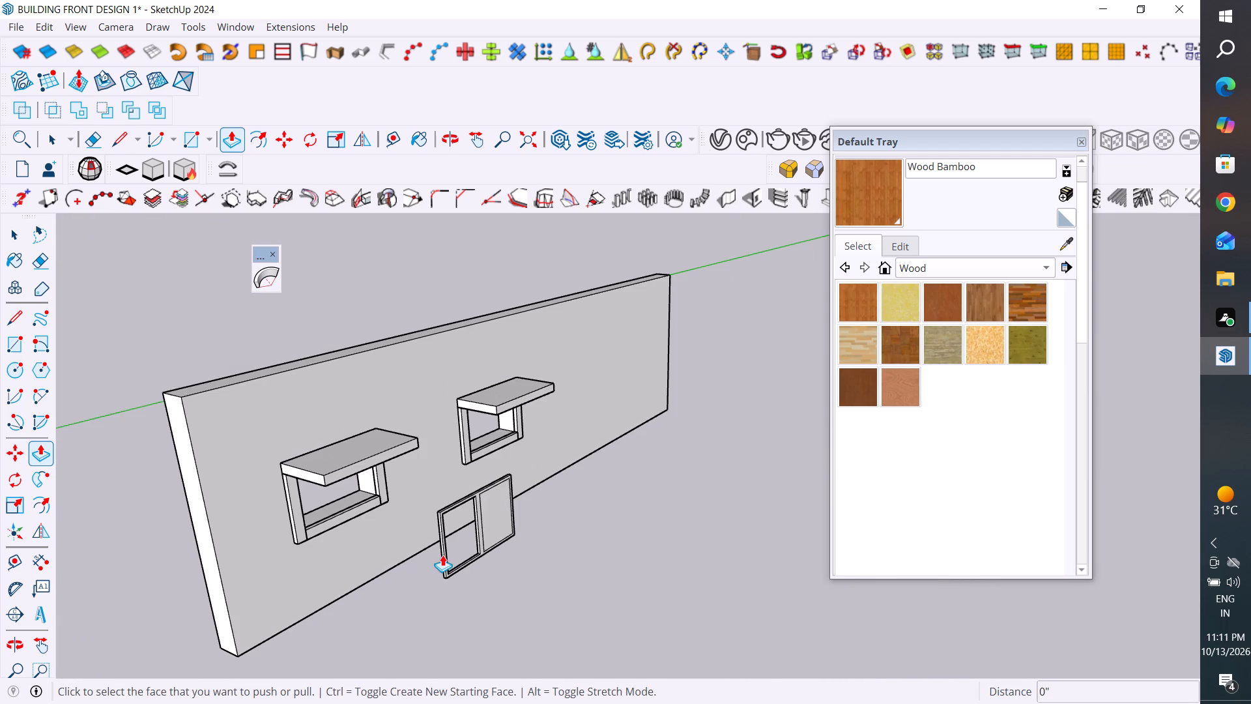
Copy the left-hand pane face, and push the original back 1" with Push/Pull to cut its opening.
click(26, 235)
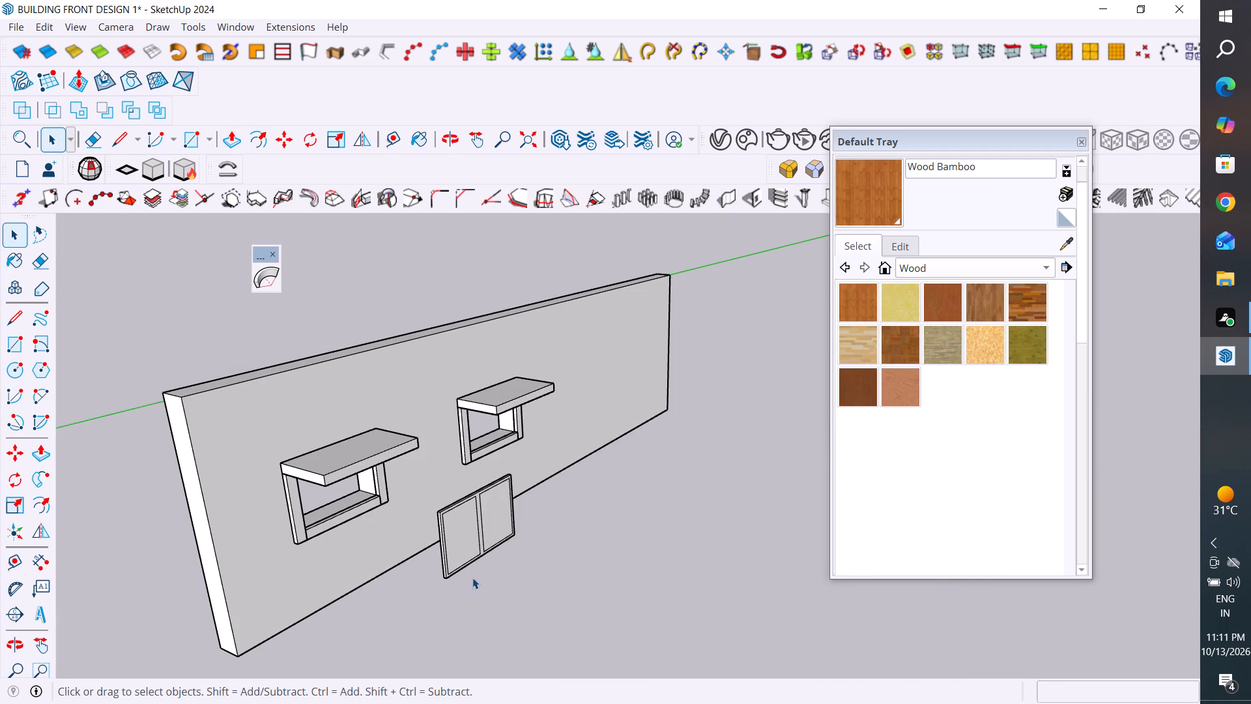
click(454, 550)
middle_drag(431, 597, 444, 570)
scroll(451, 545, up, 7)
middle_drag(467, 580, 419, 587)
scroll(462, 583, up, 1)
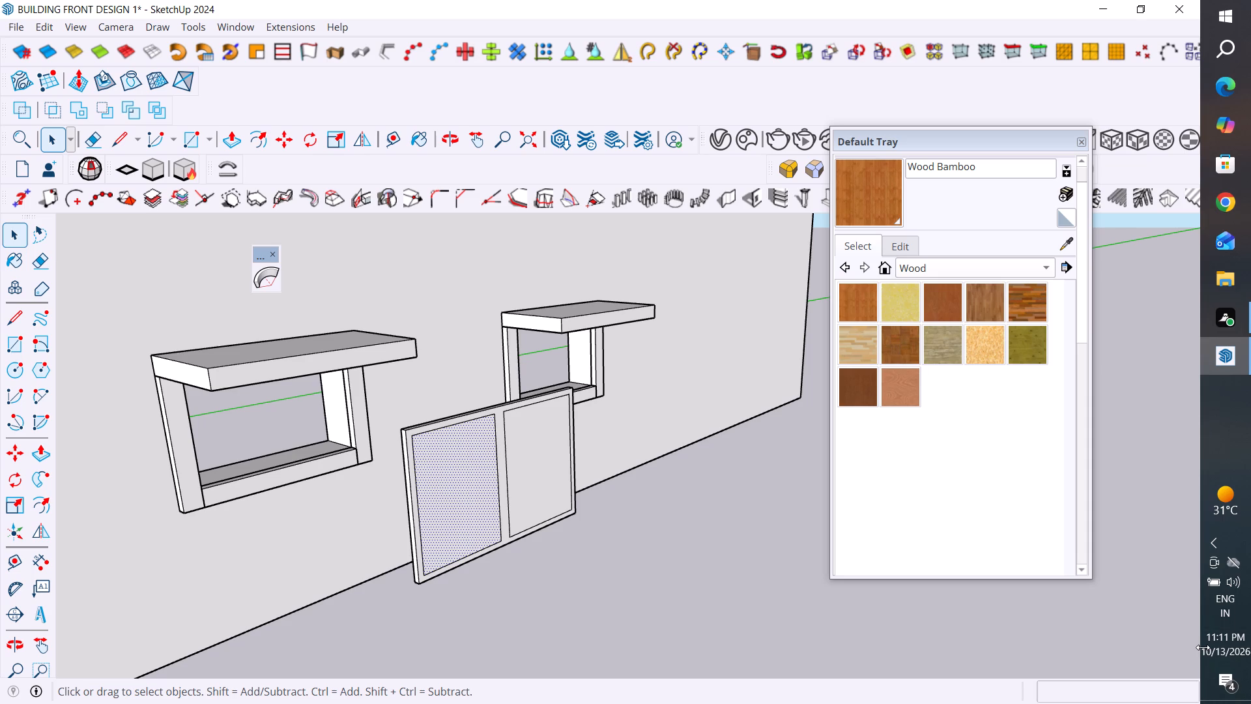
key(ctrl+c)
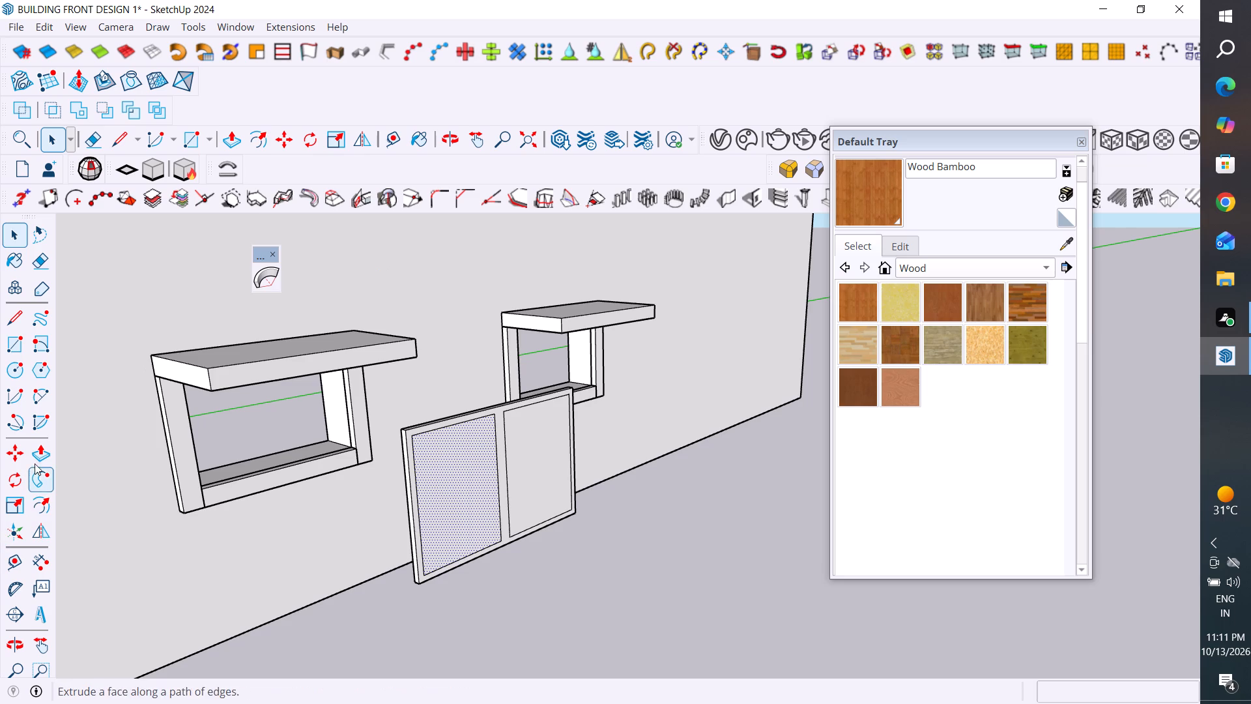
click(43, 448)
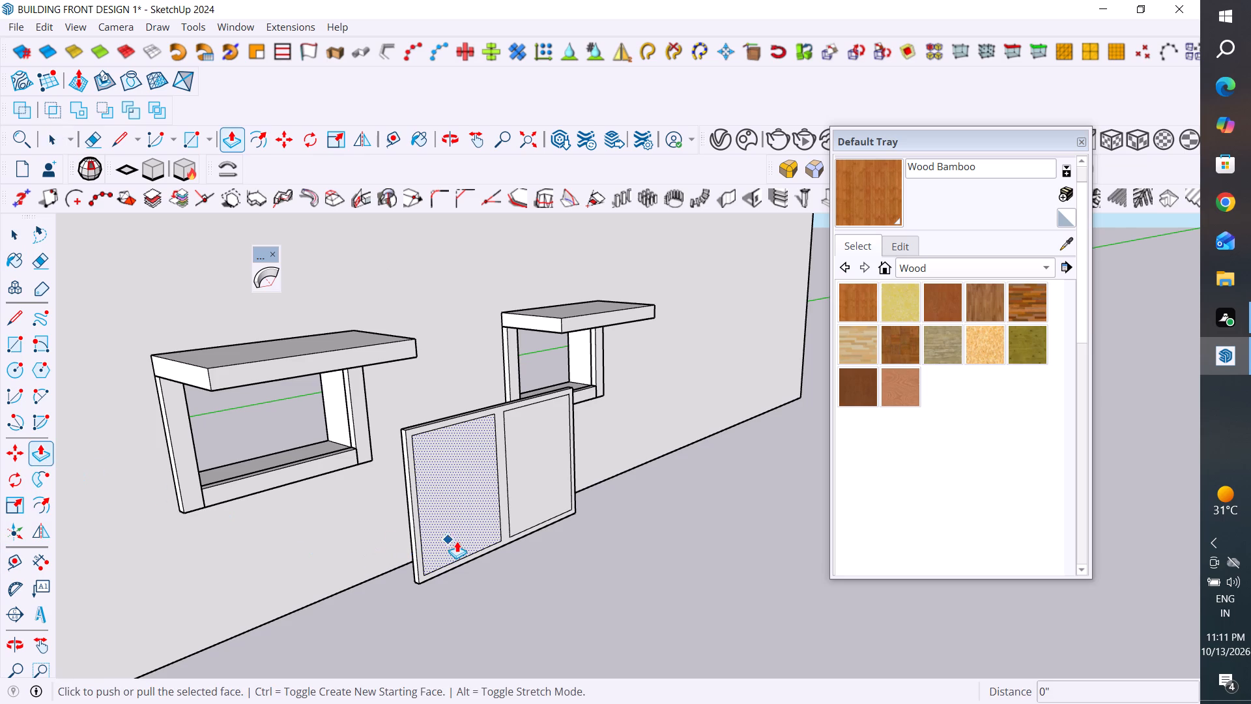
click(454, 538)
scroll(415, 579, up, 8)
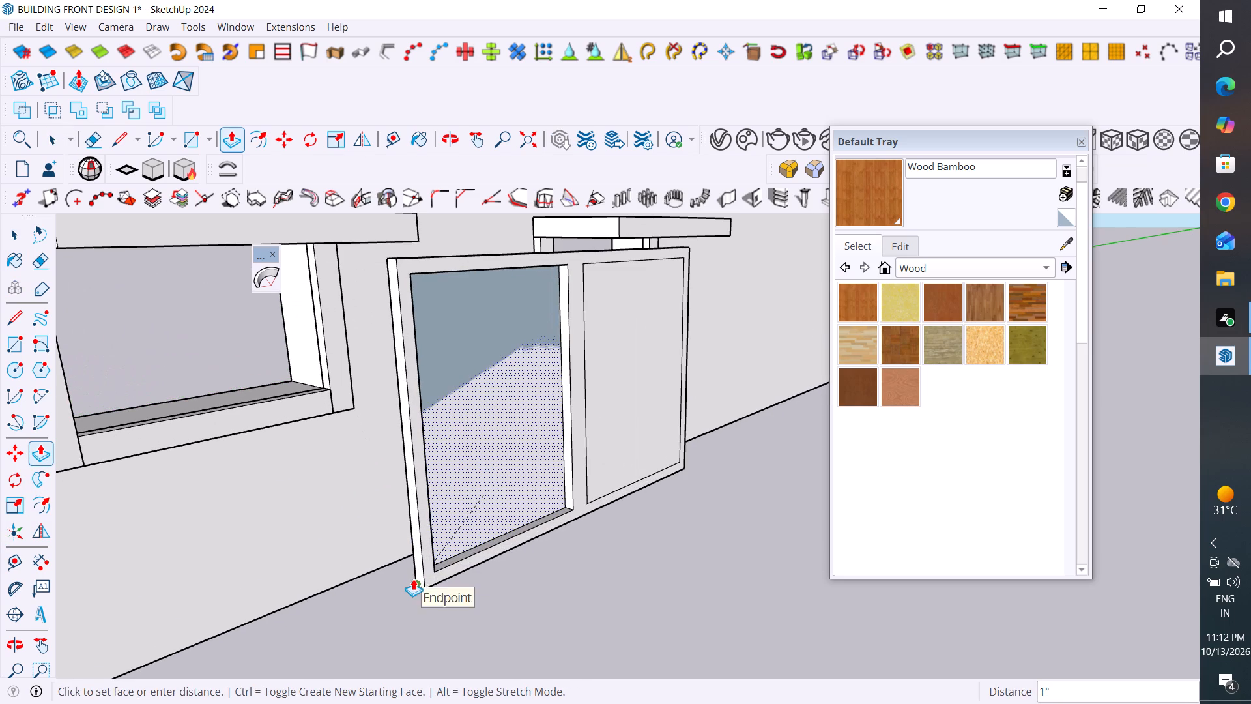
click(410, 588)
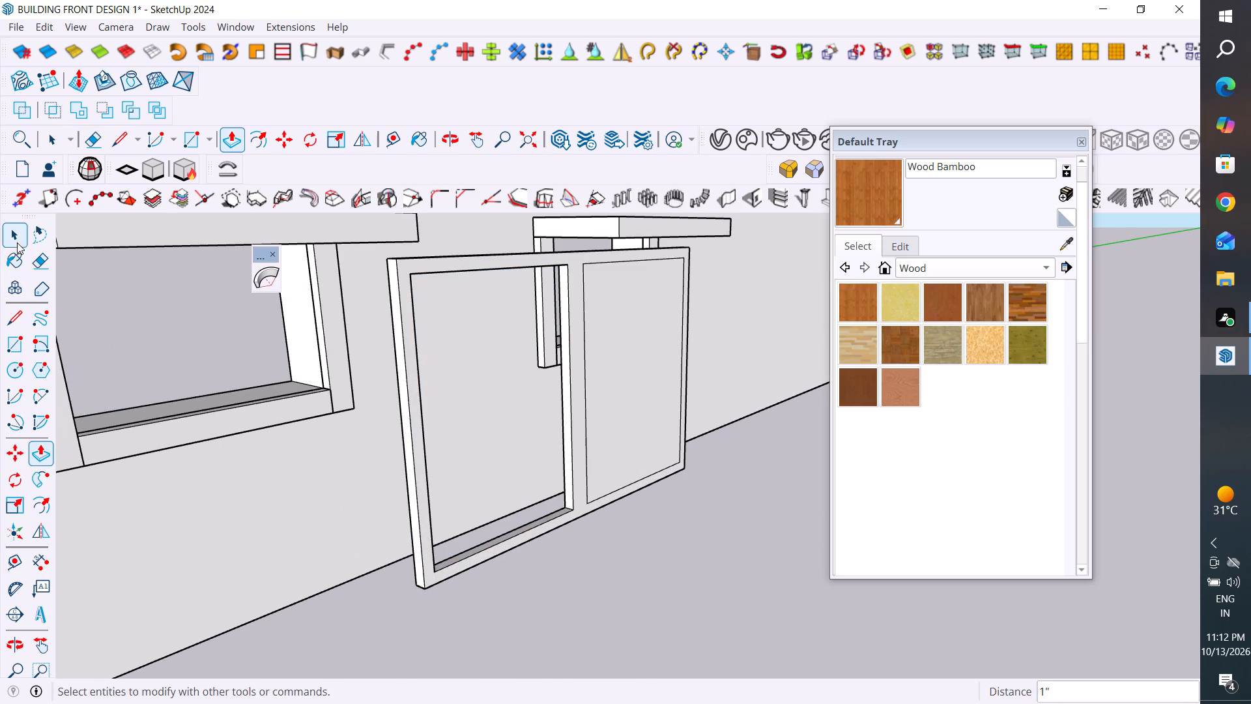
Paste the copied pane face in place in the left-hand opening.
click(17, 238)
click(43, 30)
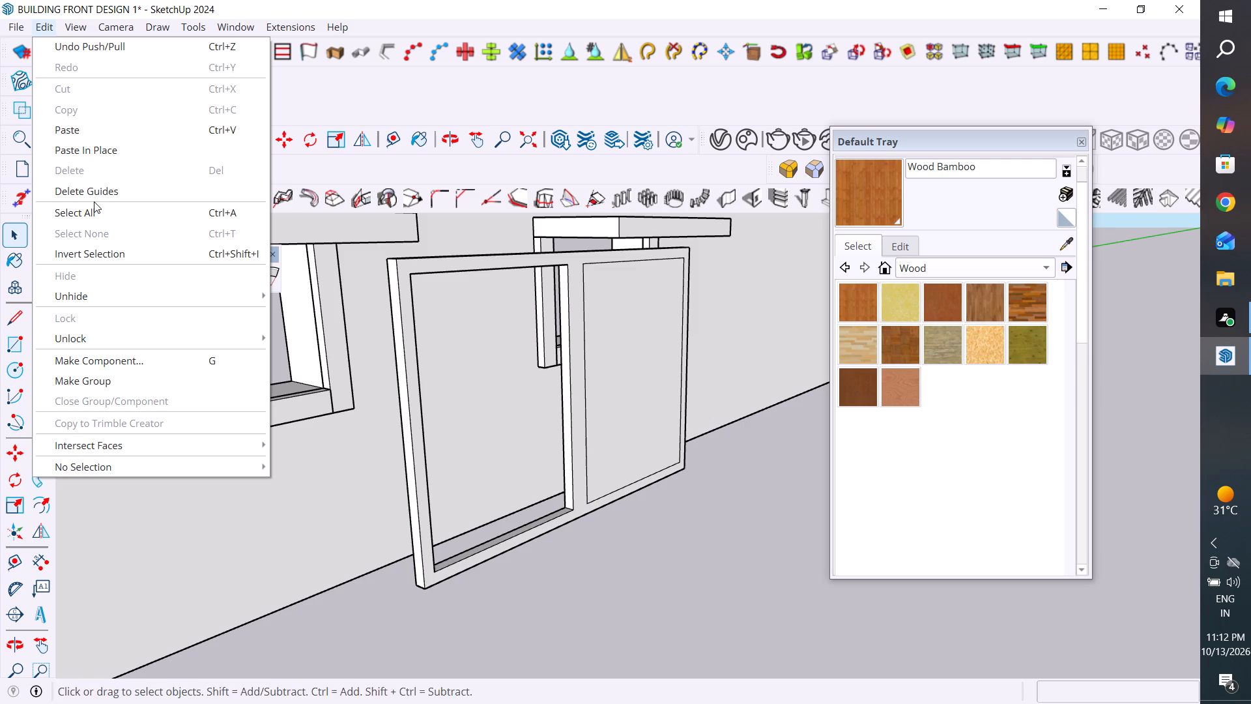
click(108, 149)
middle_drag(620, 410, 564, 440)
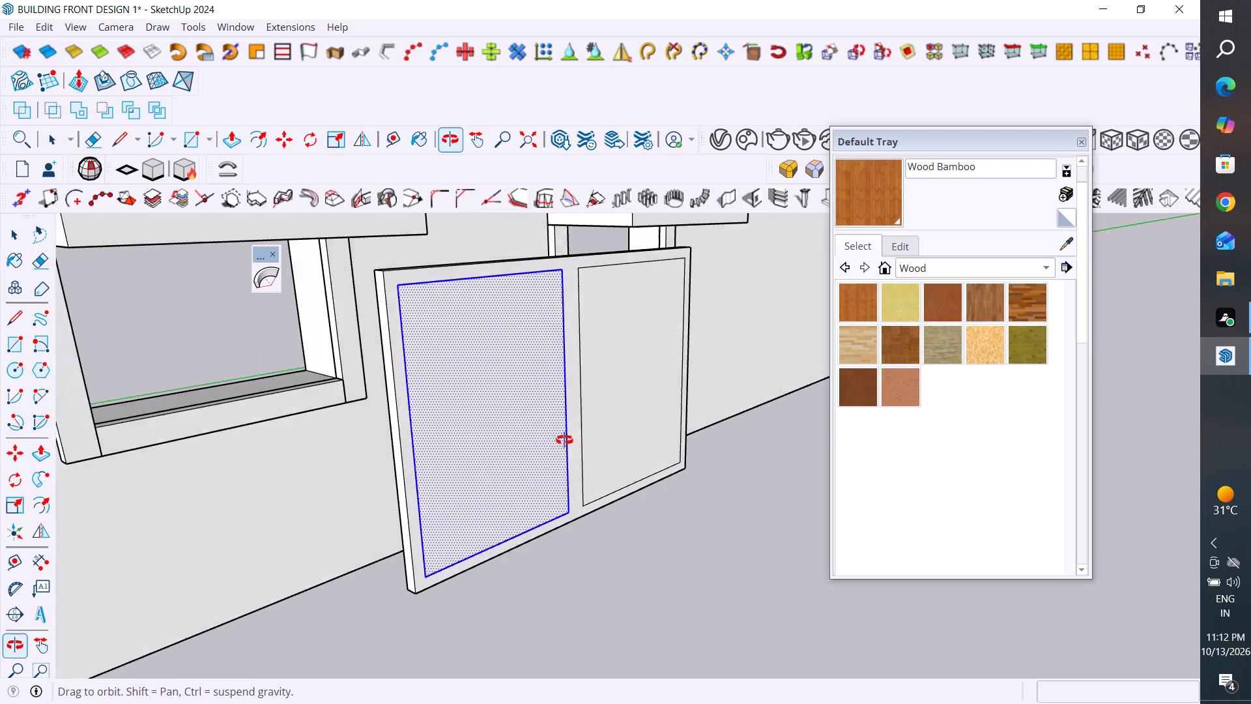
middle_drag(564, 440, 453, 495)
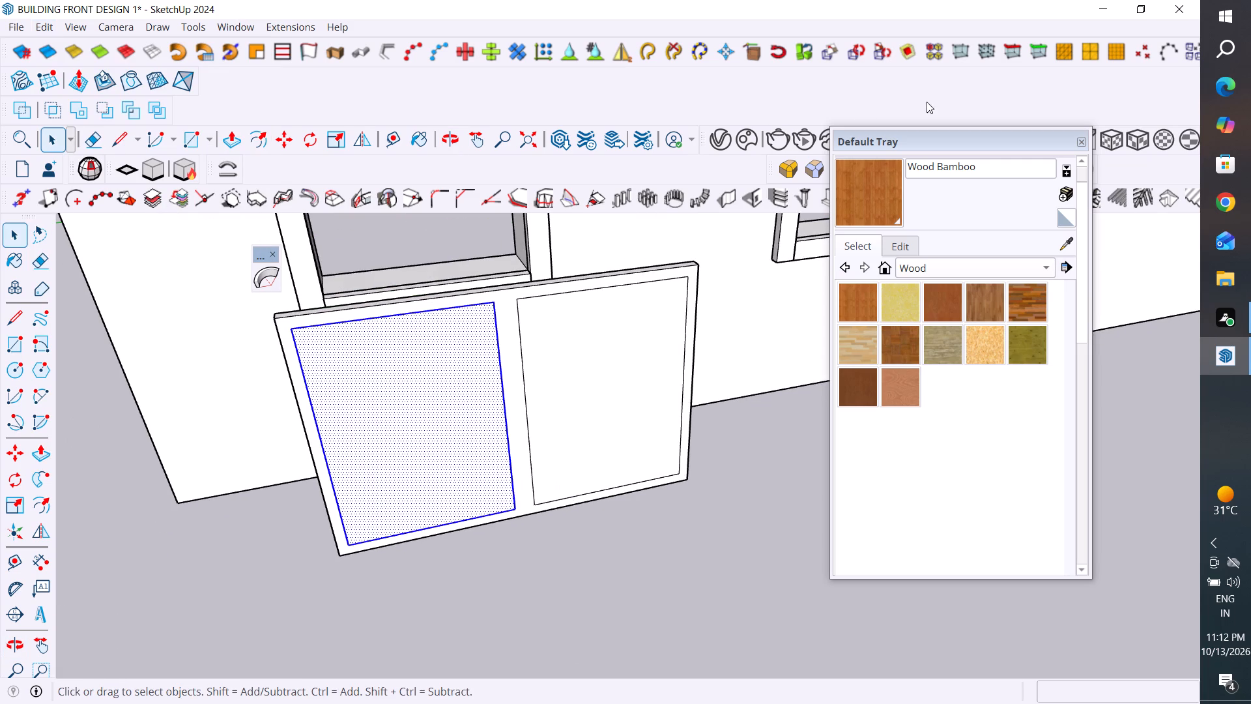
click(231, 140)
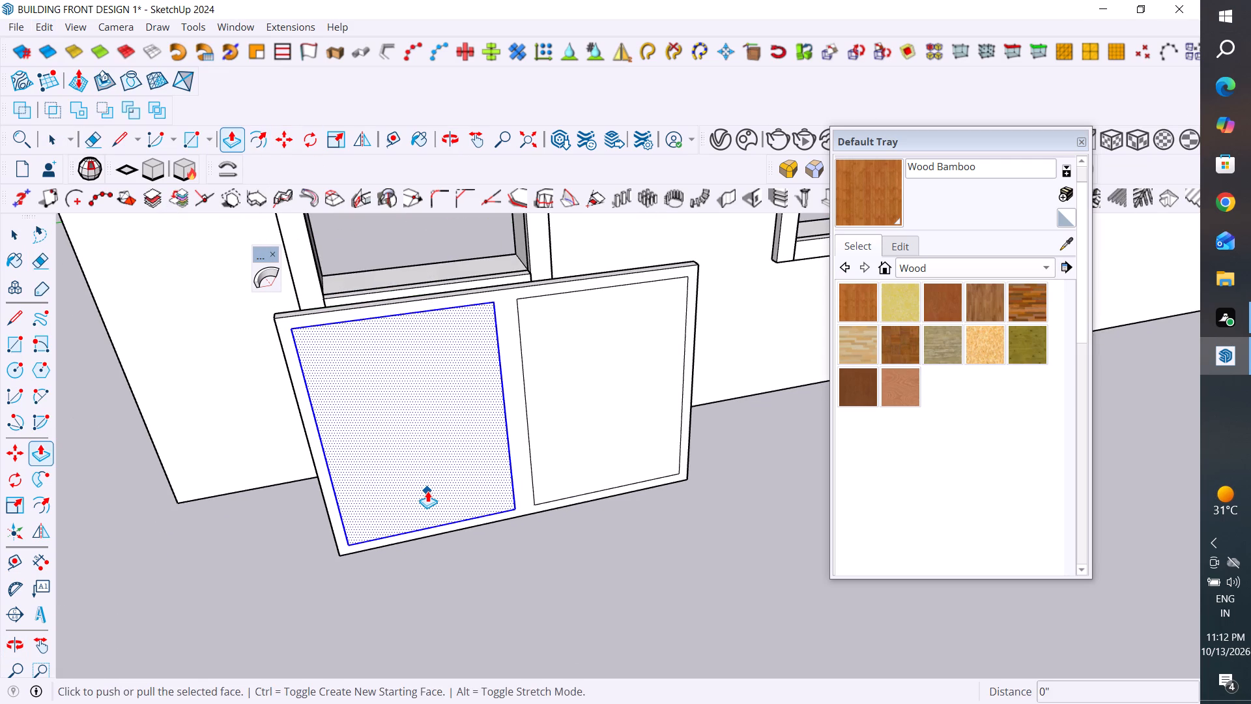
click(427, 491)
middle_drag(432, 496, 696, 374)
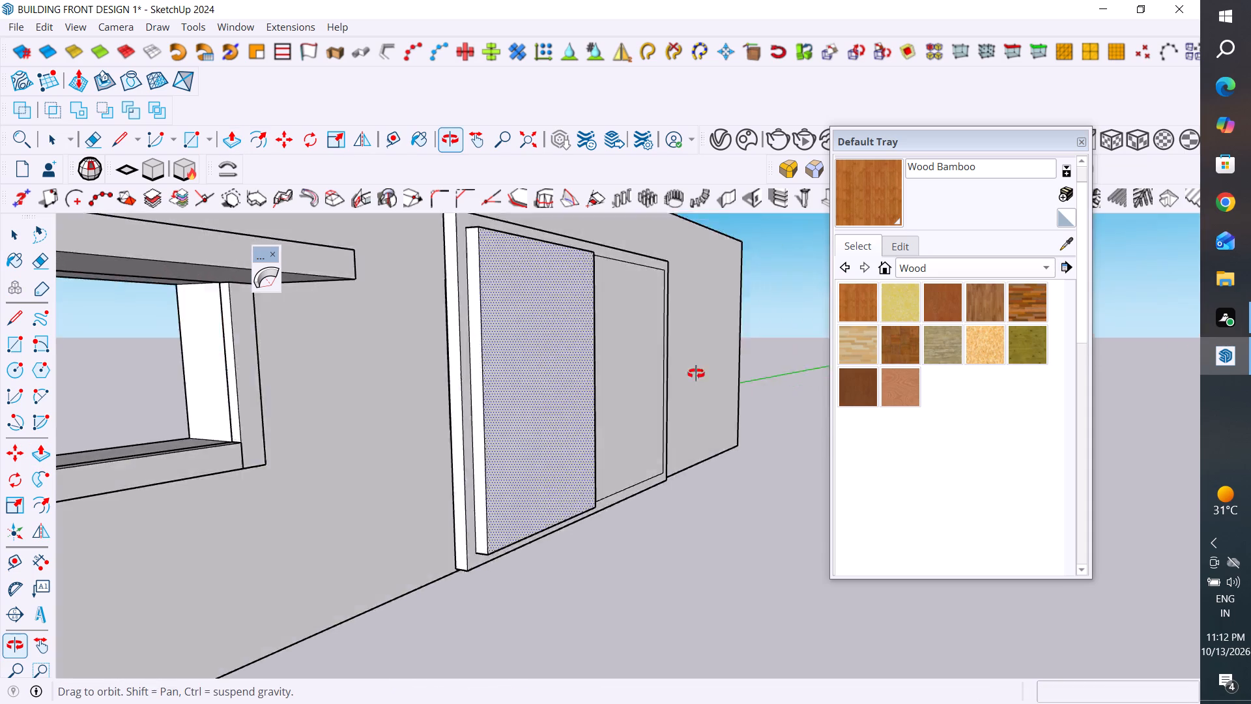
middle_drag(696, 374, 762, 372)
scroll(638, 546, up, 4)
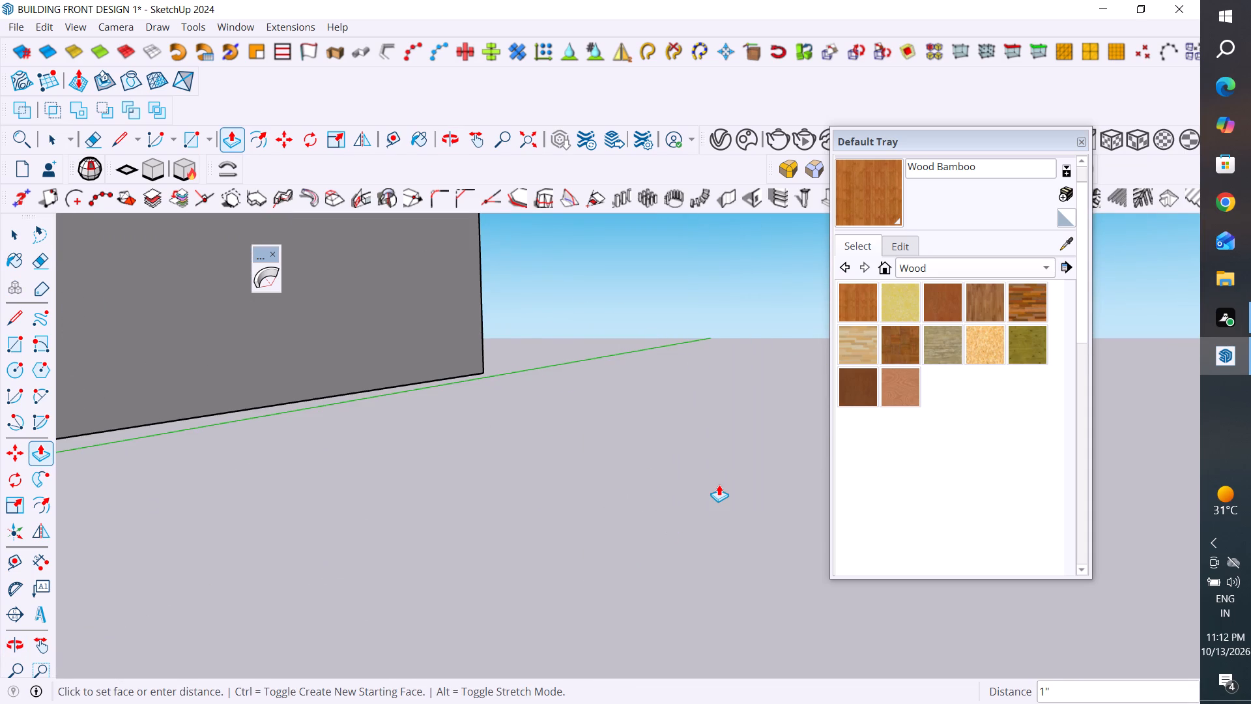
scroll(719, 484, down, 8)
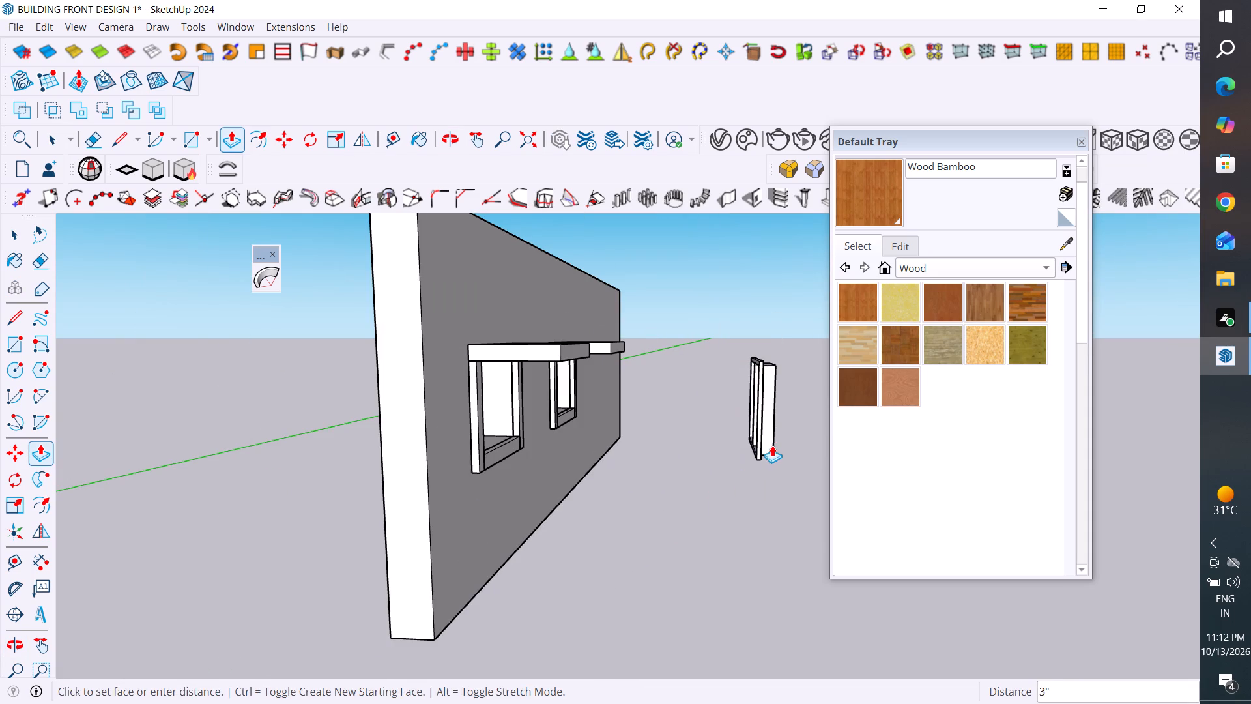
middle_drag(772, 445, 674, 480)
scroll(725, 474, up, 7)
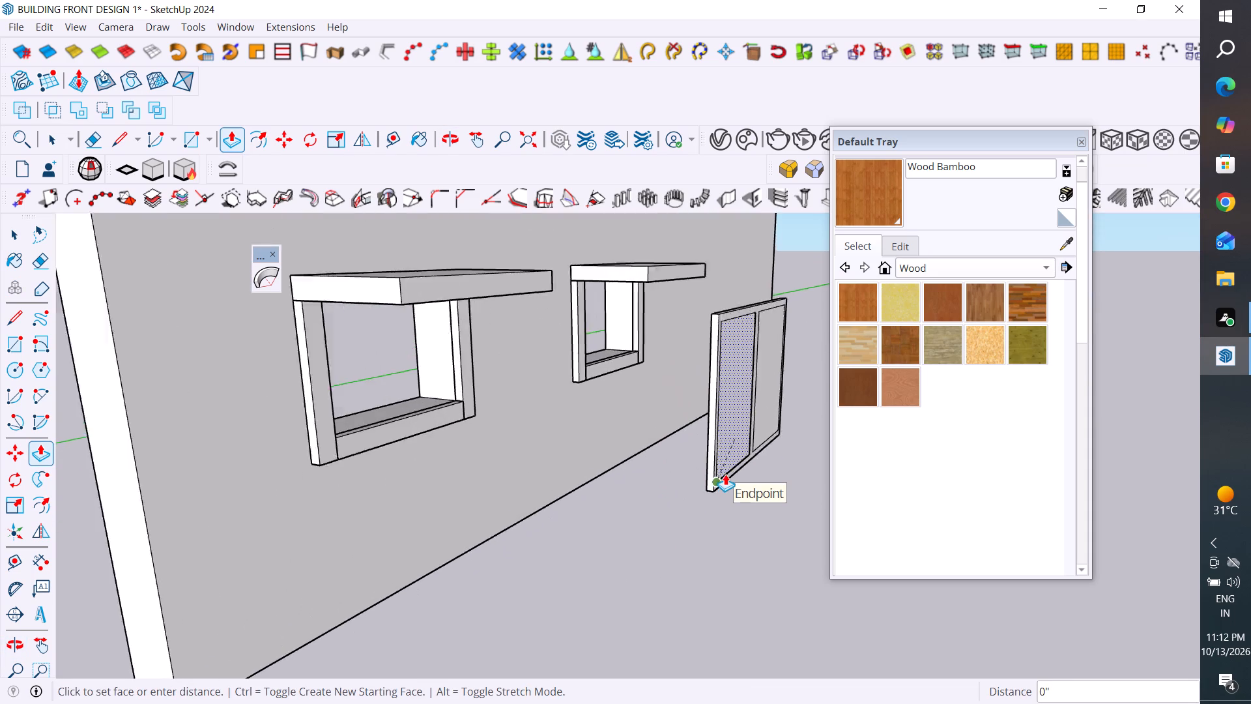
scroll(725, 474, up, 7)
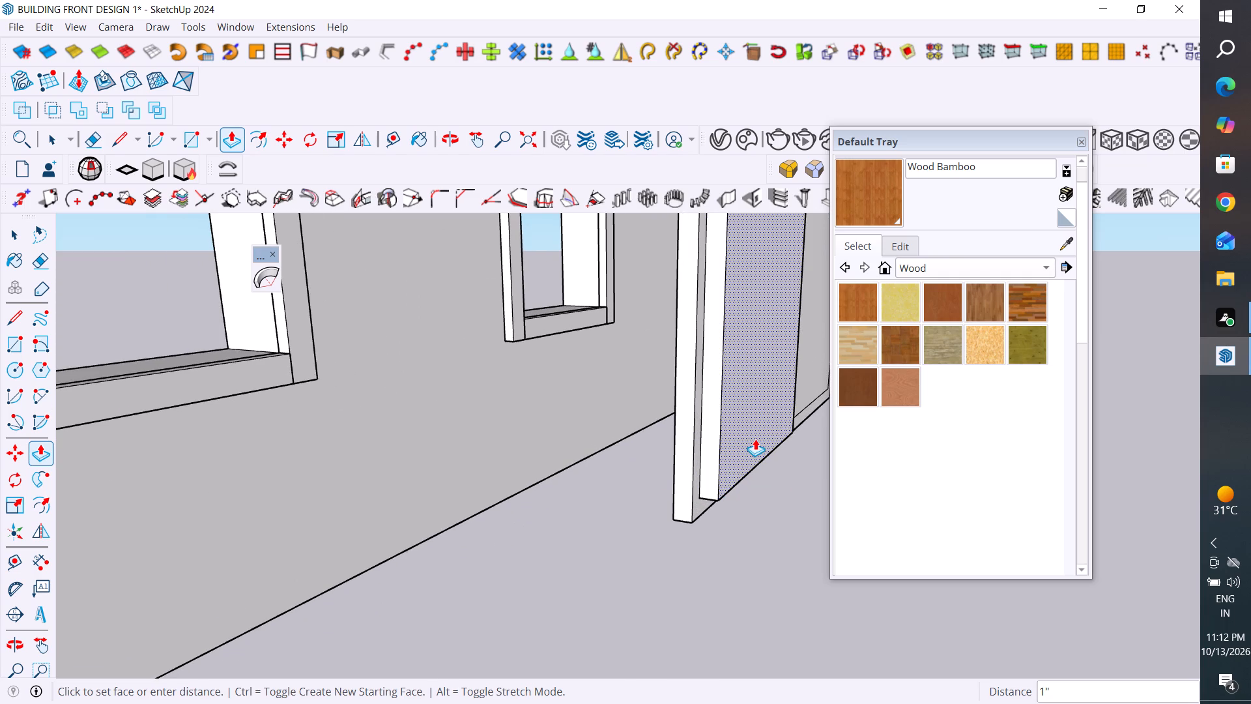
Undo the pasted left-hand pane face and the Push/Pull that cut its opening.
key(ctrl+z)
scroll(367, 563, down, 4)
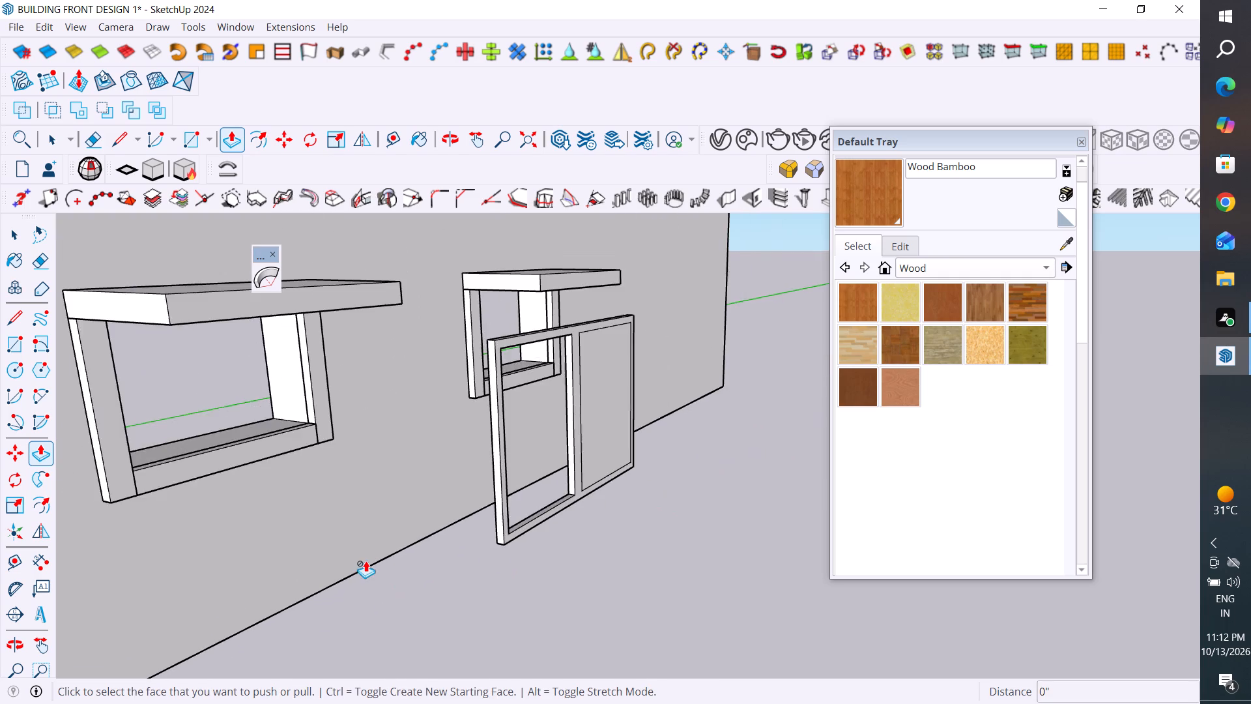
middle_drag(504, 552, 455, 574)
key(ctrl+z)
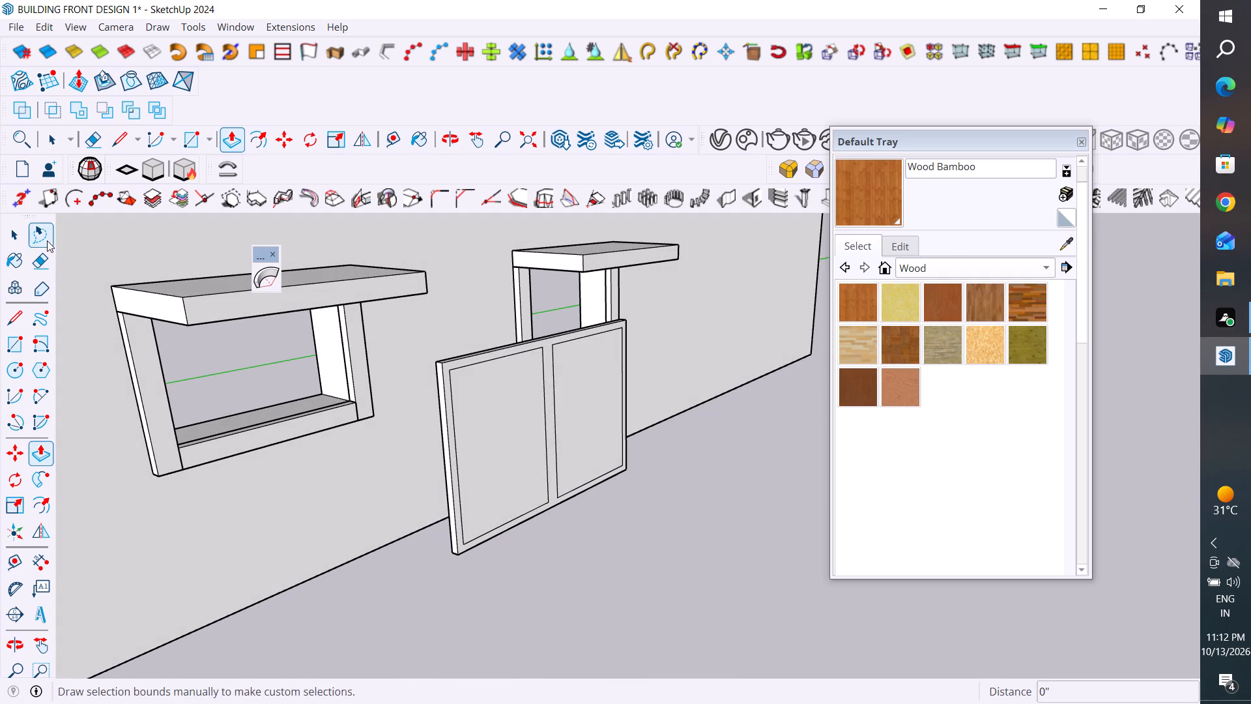
Copy the left-hand pane face with Move from its lower outer corner, placing the copy about 7" away.
click(8, 239)
click(504, 430)
key(m)
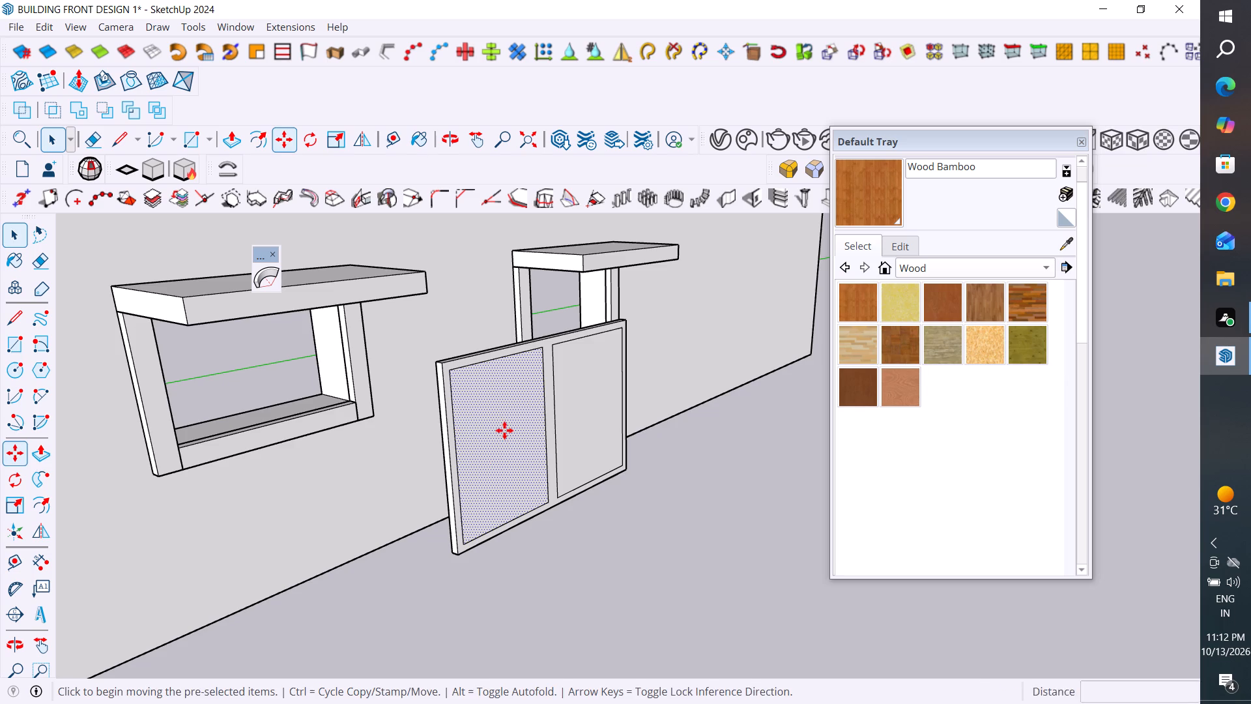
click(467, 542)
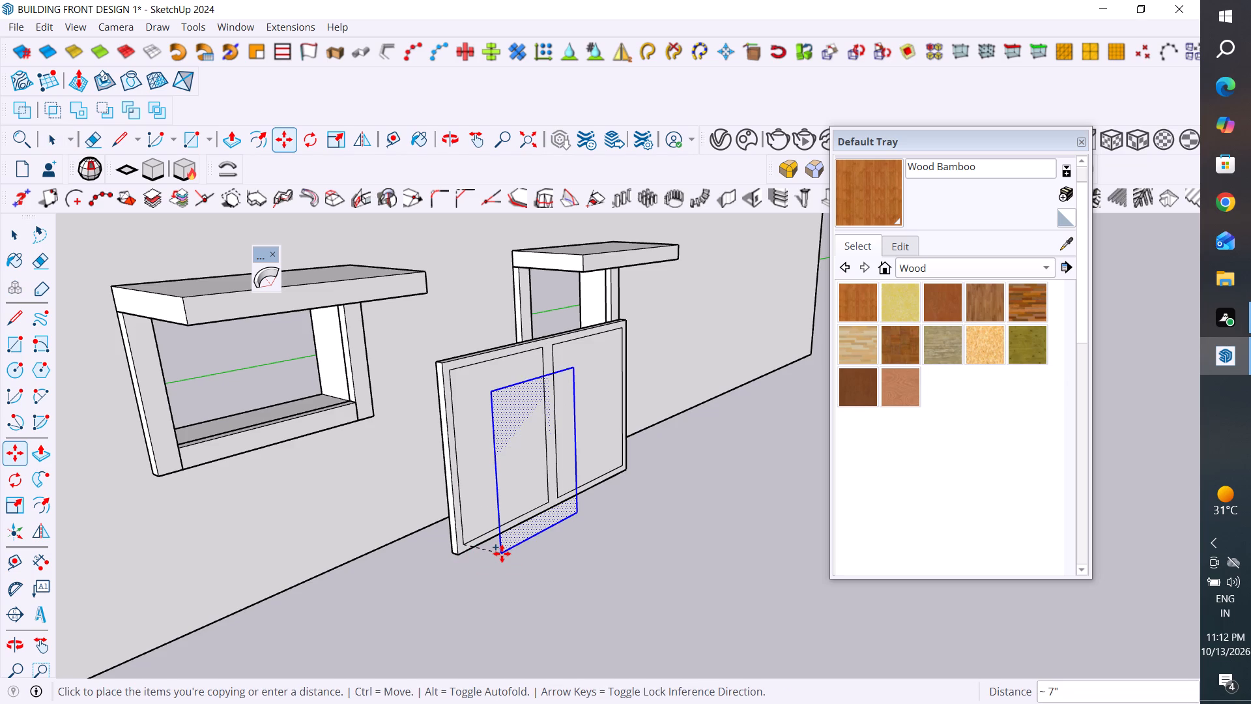
click(502, 553)
middle_drag(635, 568, 451, 619)
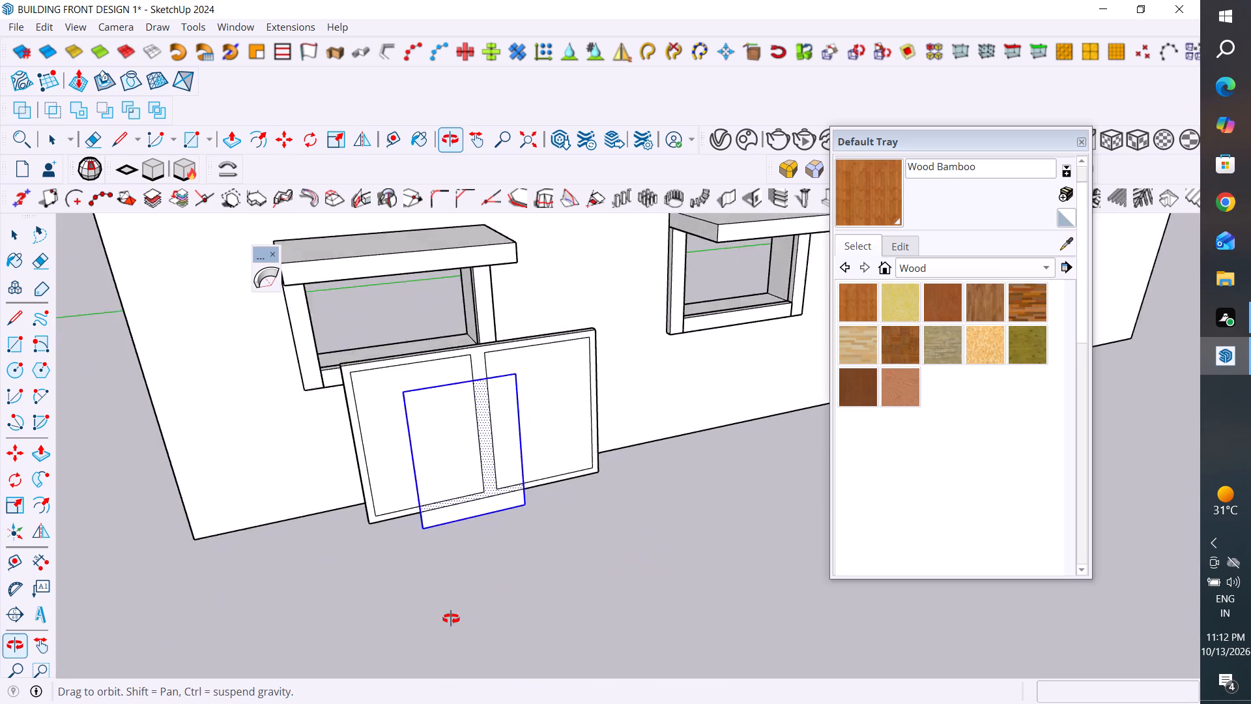
Undo the last copy of the left-hand pane face.
middle_drag(451, 619, 672, 636)
key(ctrl+z)
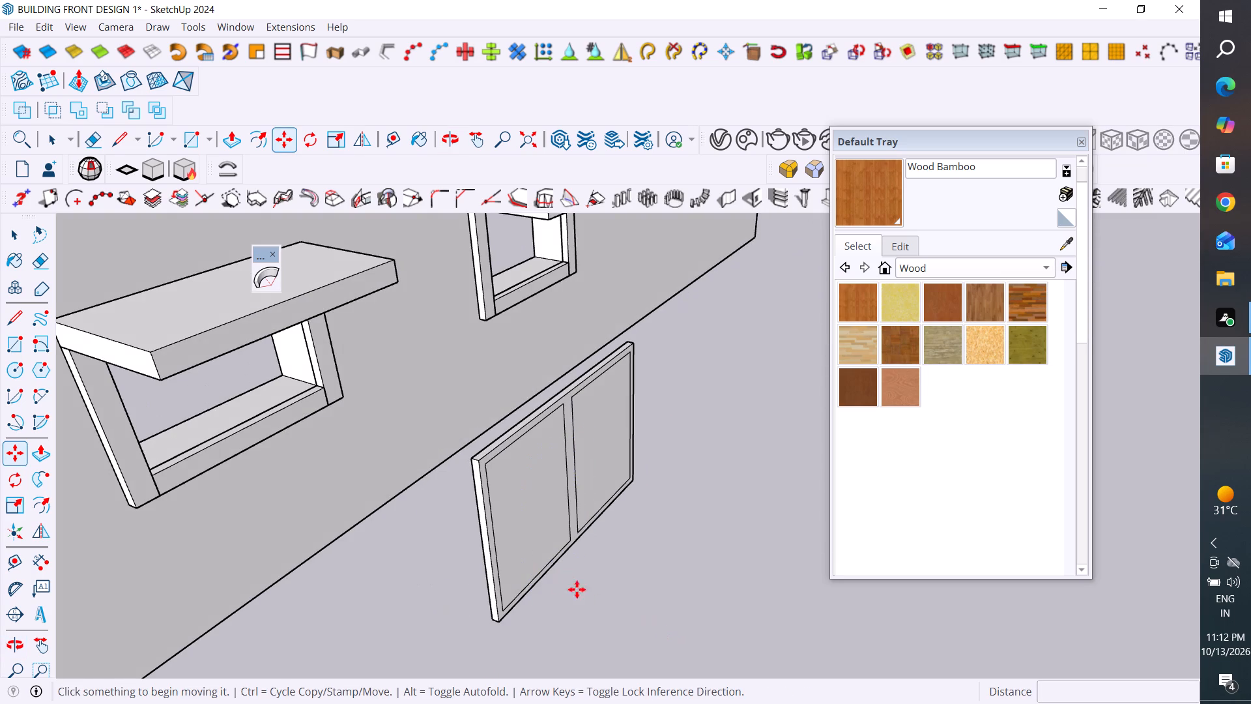
middle_drag(512, 568, 422, 516)
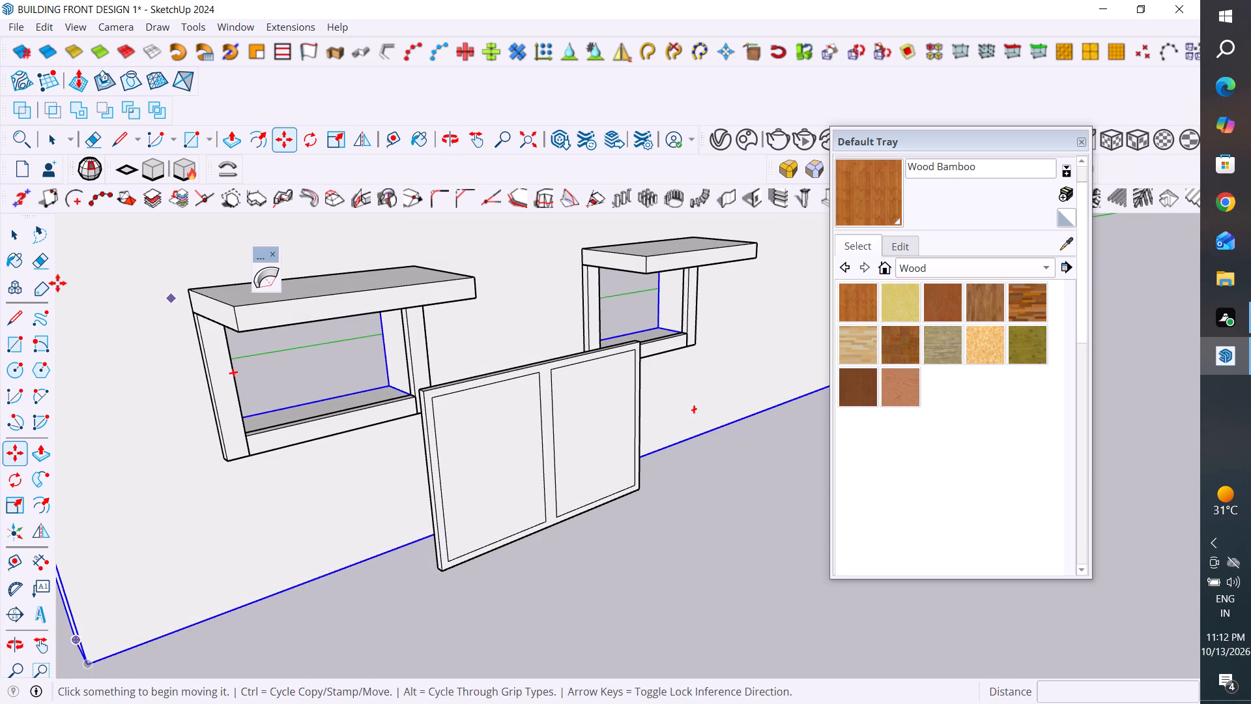
Copy the left-hand pane face with Move from its lower outer corner, placing the copy about 12" in front of the frame.
click(12, 231)
click(497, 443)
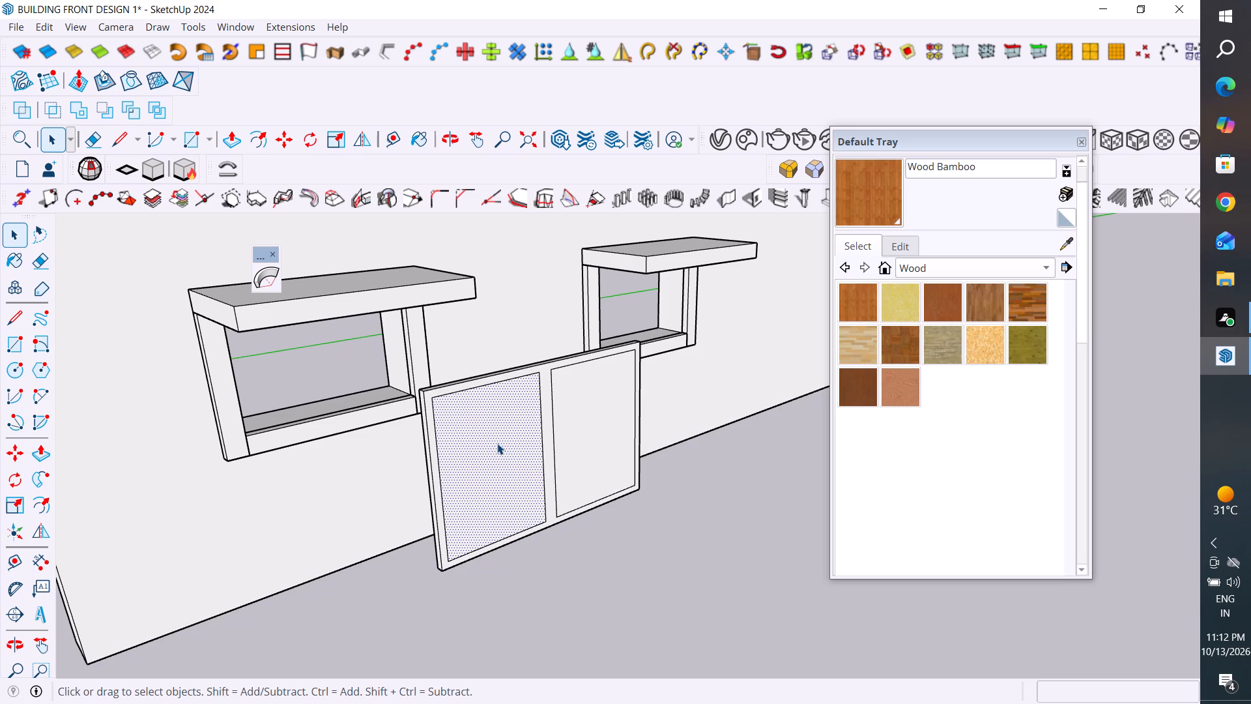
scroll(456, 403, down, 5)
middle_drag(506, 450, 650, 460)
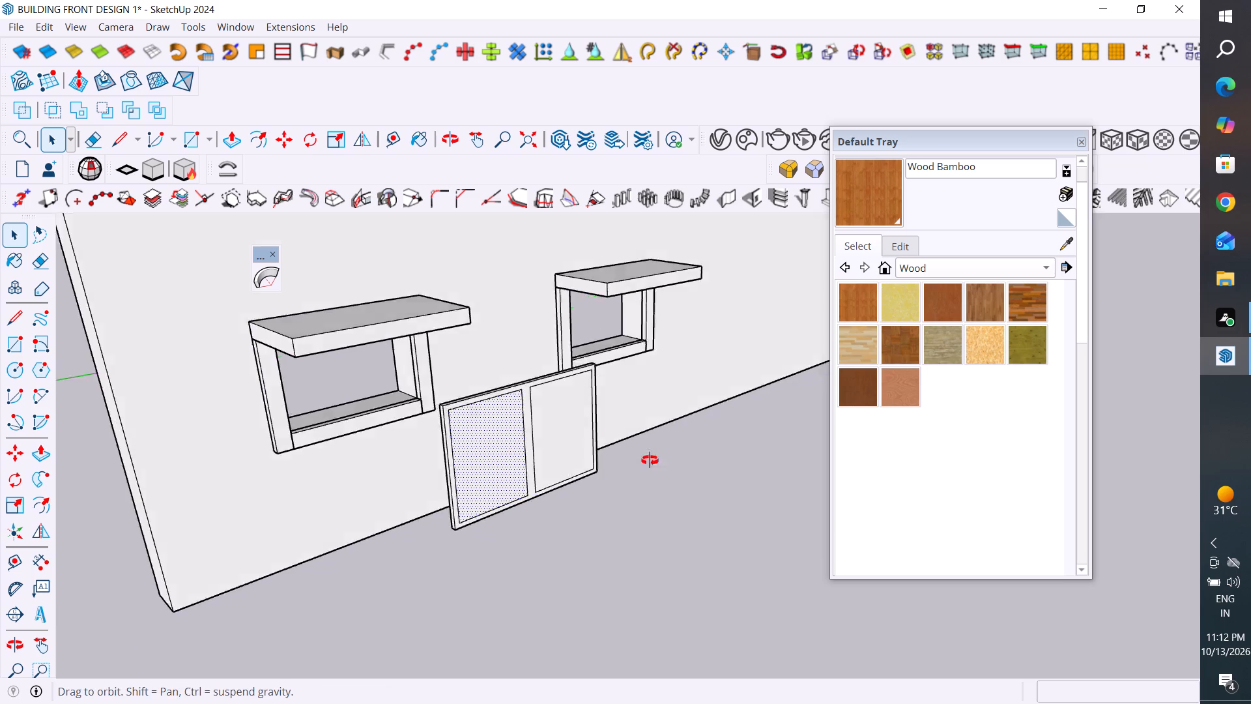
middle_drag(650, 460, 646, 382)
scroll(653, 280, down, 4)
middle_drag(649, 299, 600, 465)
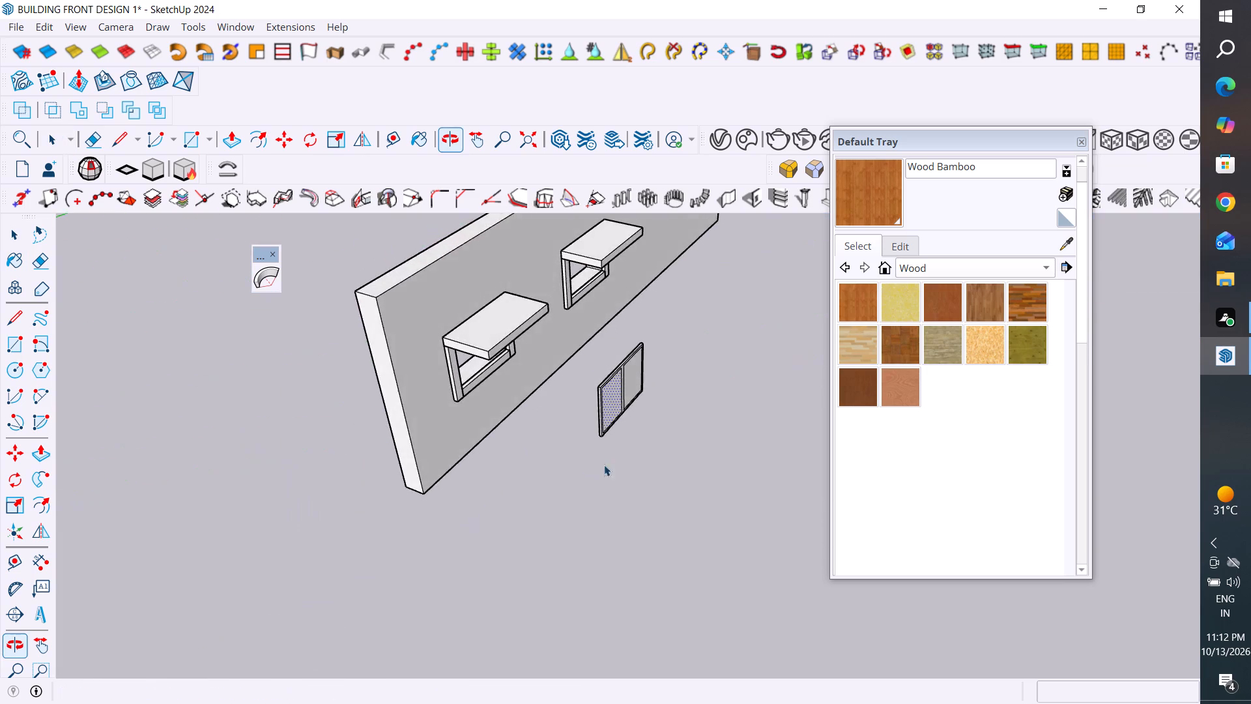
scroll(622, 441, up, 5)
scroll(609, 454, down, 4)
middle_drag(656, 298, 635, 254)
scroll(613, 347, up, 5)
key(m)
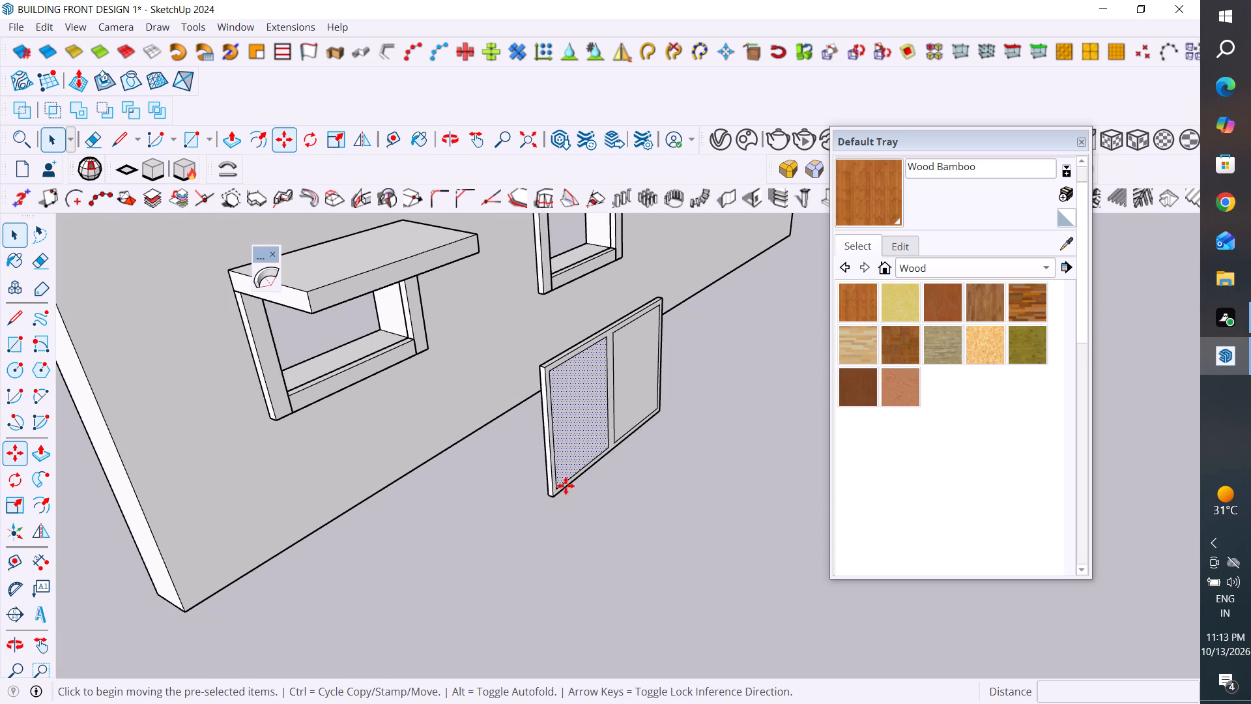
ctrl+click(561, 485)
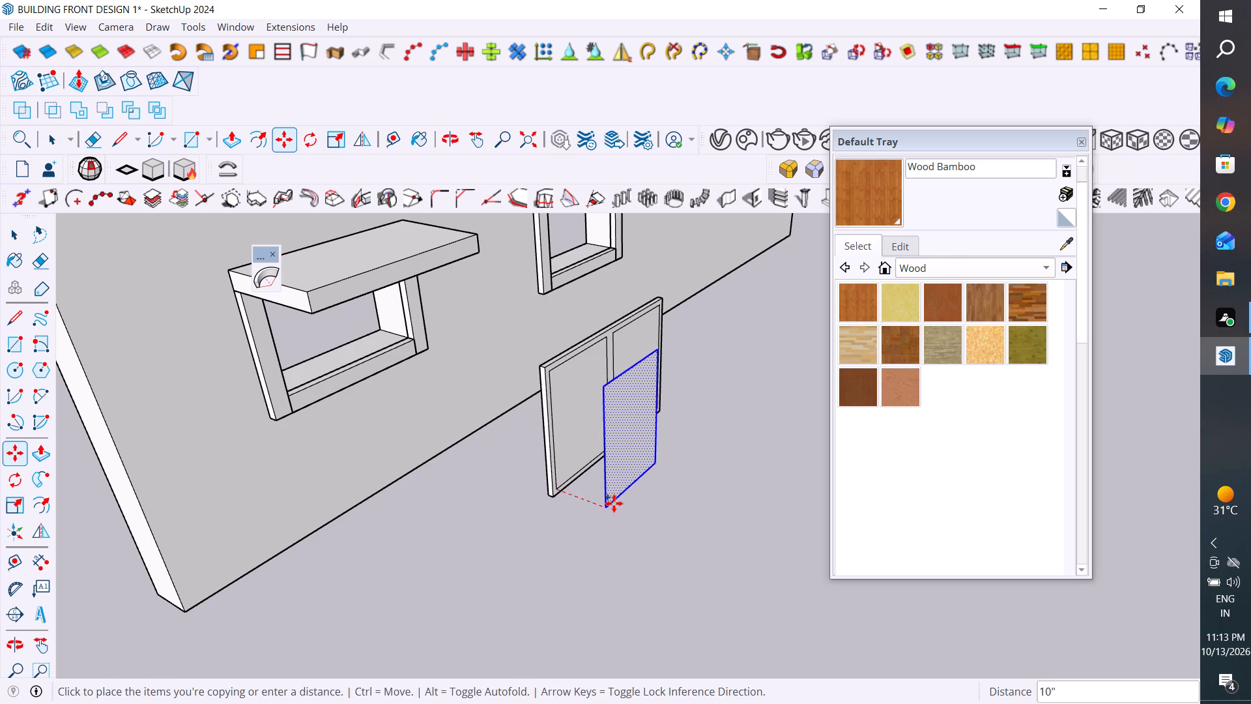
click(620, 506)
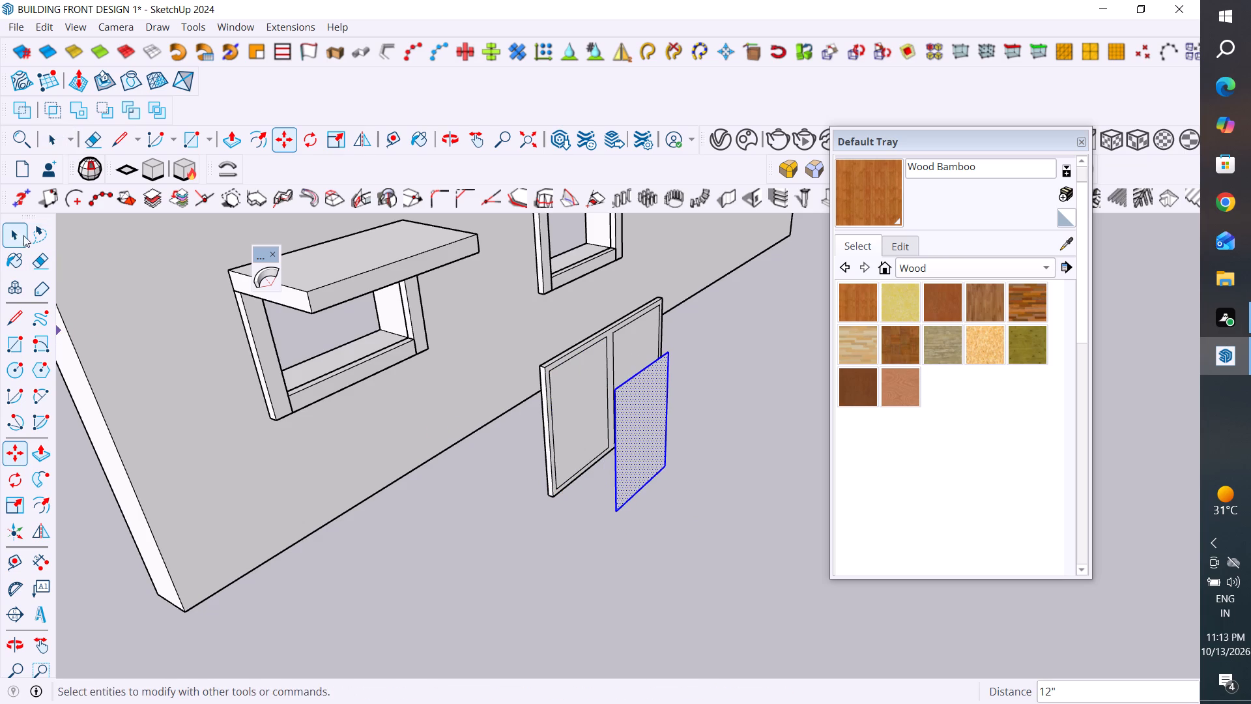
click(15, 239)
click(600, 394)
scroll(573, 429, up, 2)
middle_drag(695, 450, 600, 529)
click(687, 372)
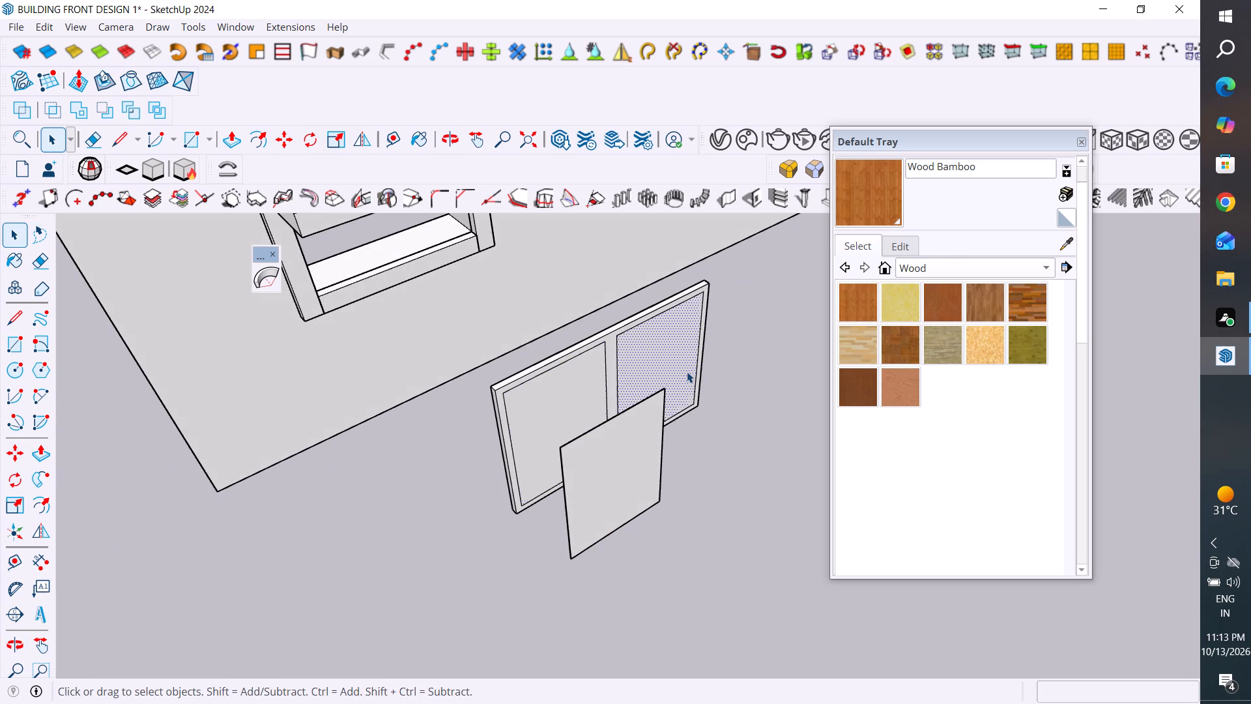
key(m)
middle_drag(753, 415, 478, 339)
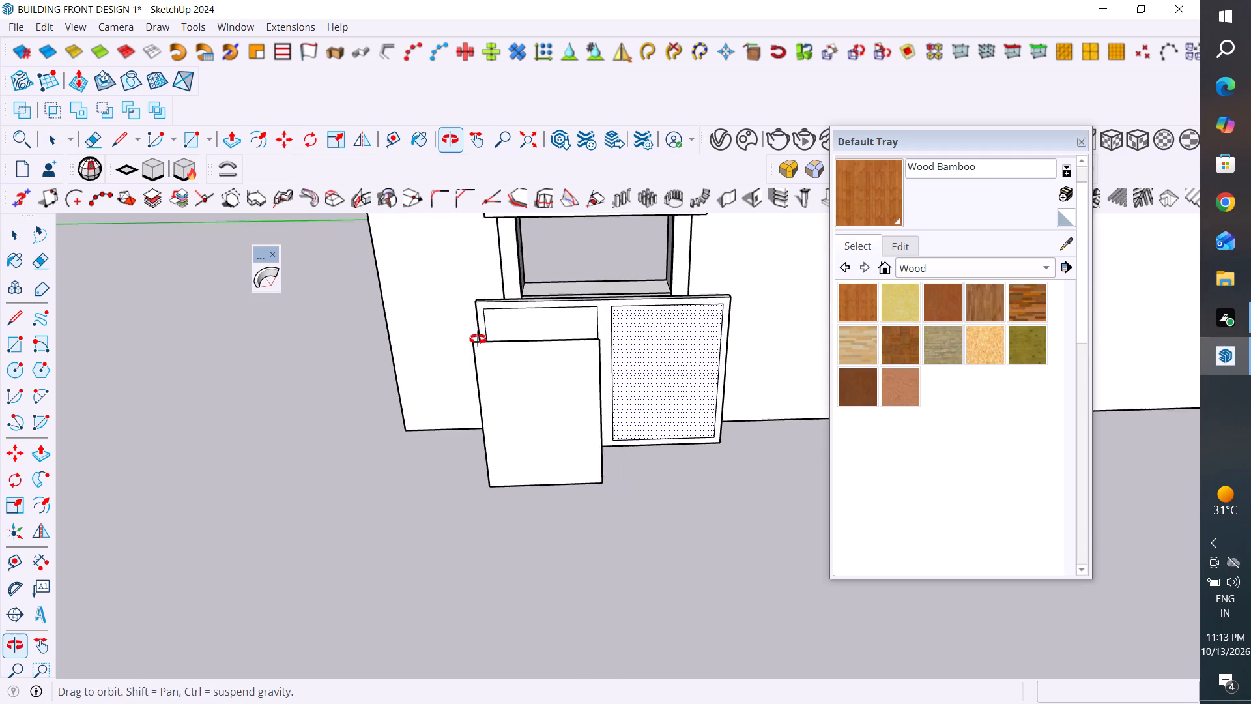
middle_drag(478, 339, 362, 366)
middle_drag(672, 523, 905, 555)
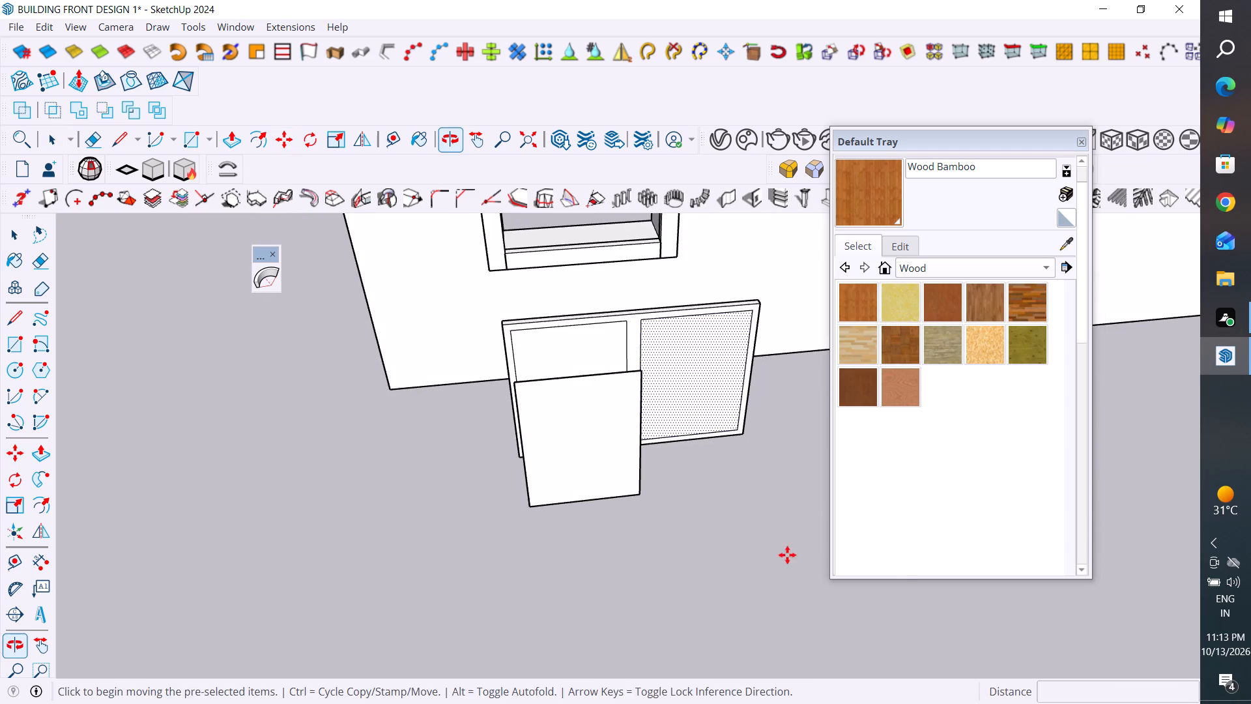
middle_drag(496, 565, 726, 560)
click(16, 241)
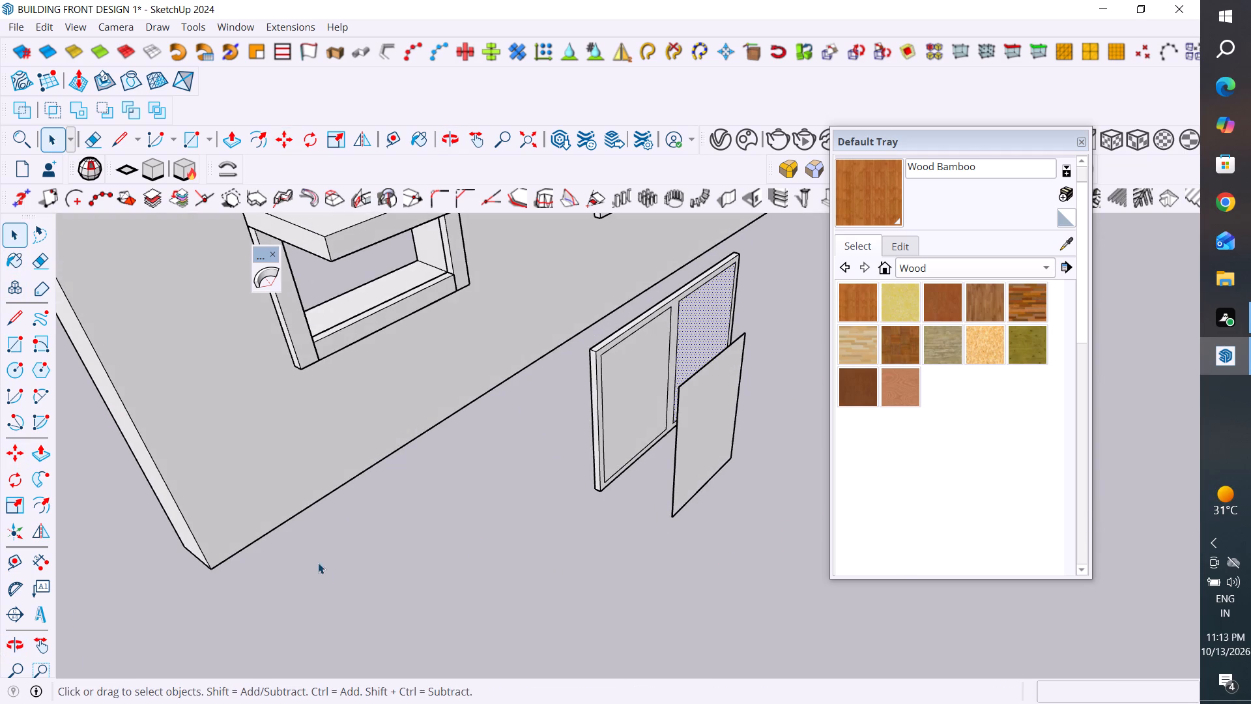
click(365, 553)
Push the frame's left-hand pane face back 1" with Push/Pull to cut its opening through the frame.
scroll(640, 413, up, 3)
click(637, 404)
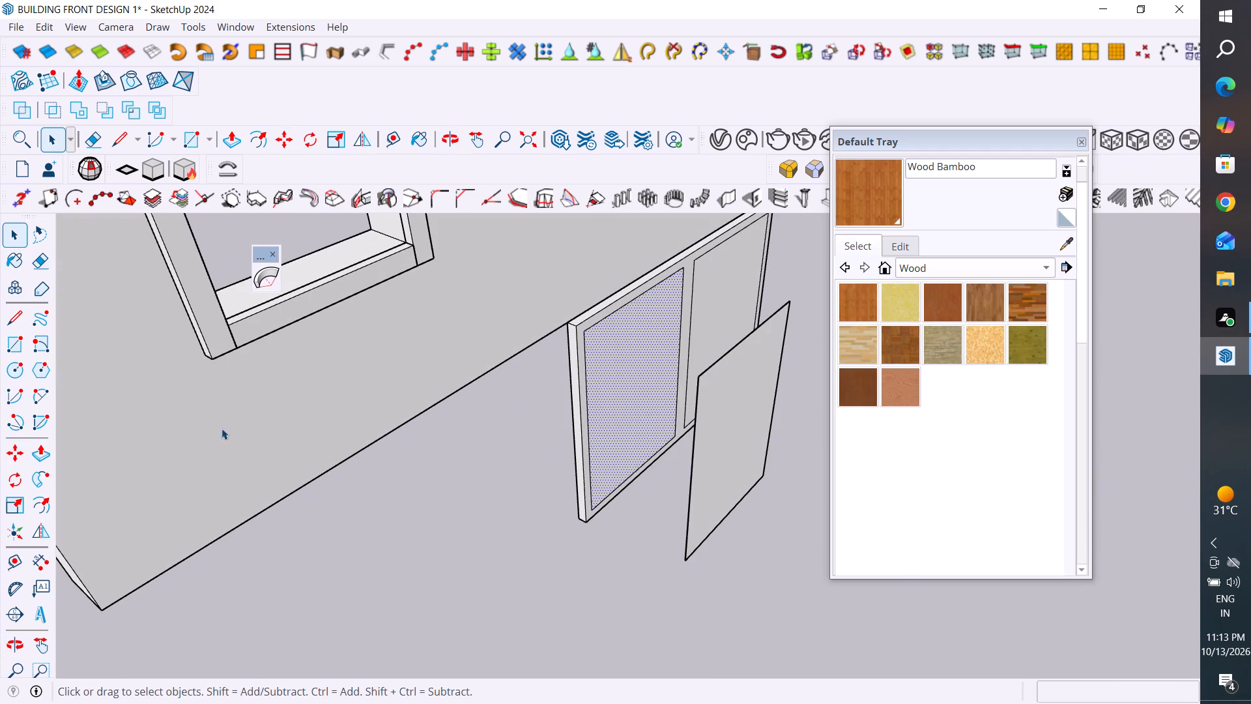
click(44, 449)
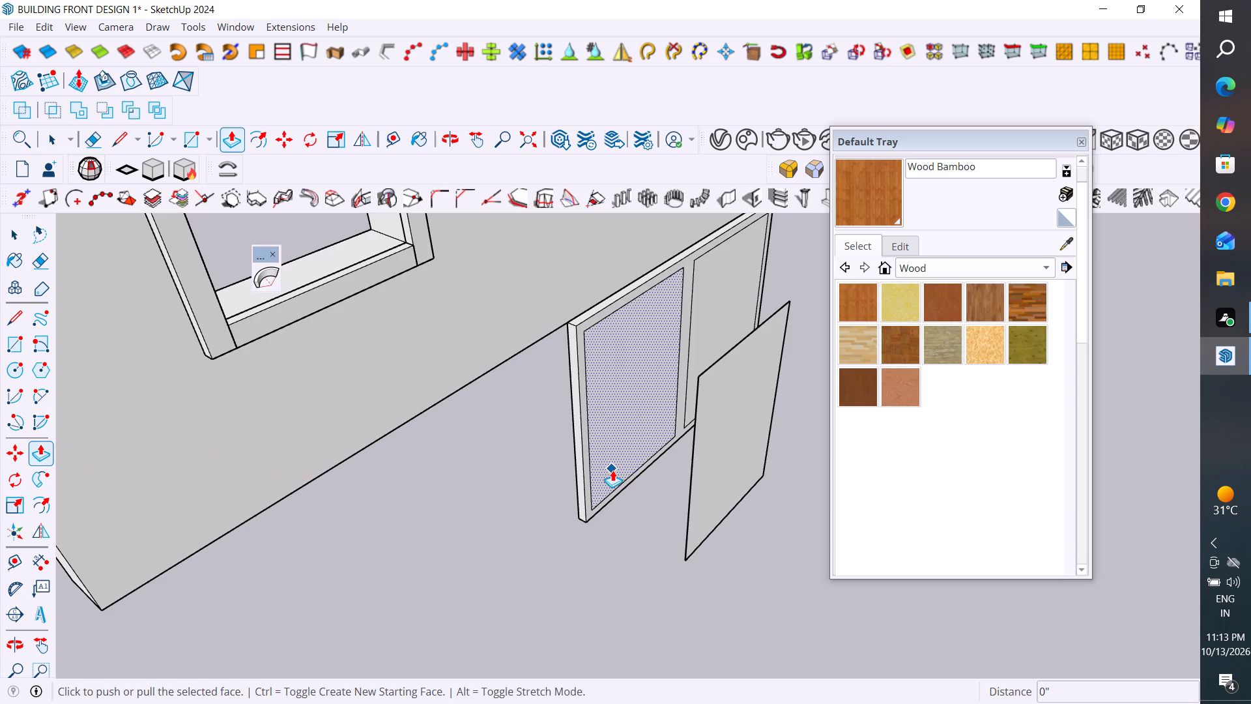
click(612, 470)
scroll(583, 516, up, 4)
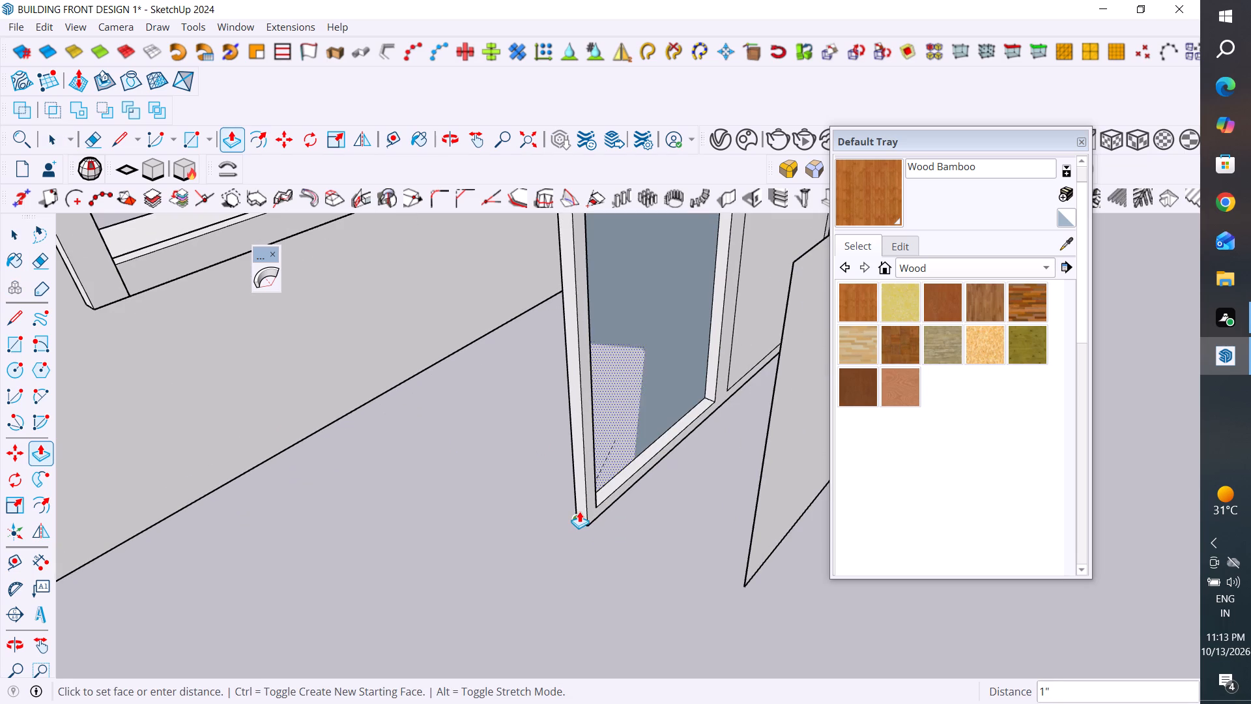
click(579, 511)
scroll(401, 570, down, 4)
middle_drag(437, 556, 478, 525)
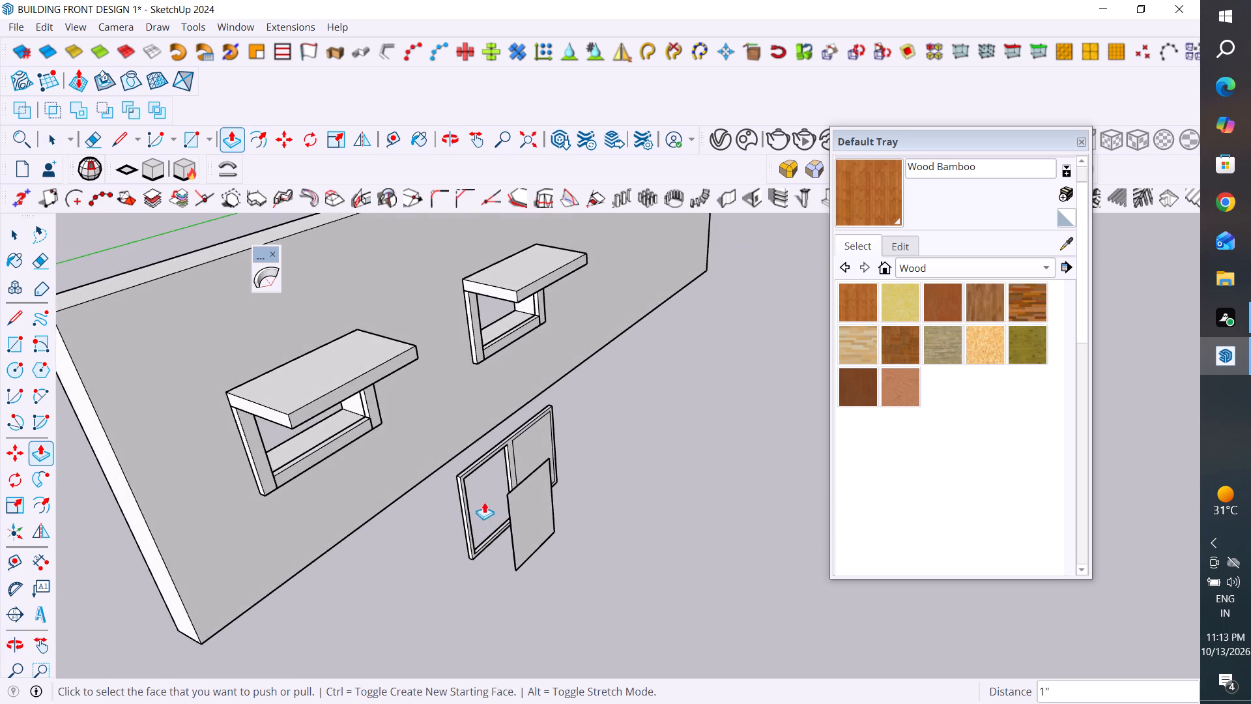
Push the frame's right-hand pane face back 1" with Push/Pull, matching the depth of the left-hand opening.
scroll(484, 502, up, 5)
scroll(483, 484, down, 5)
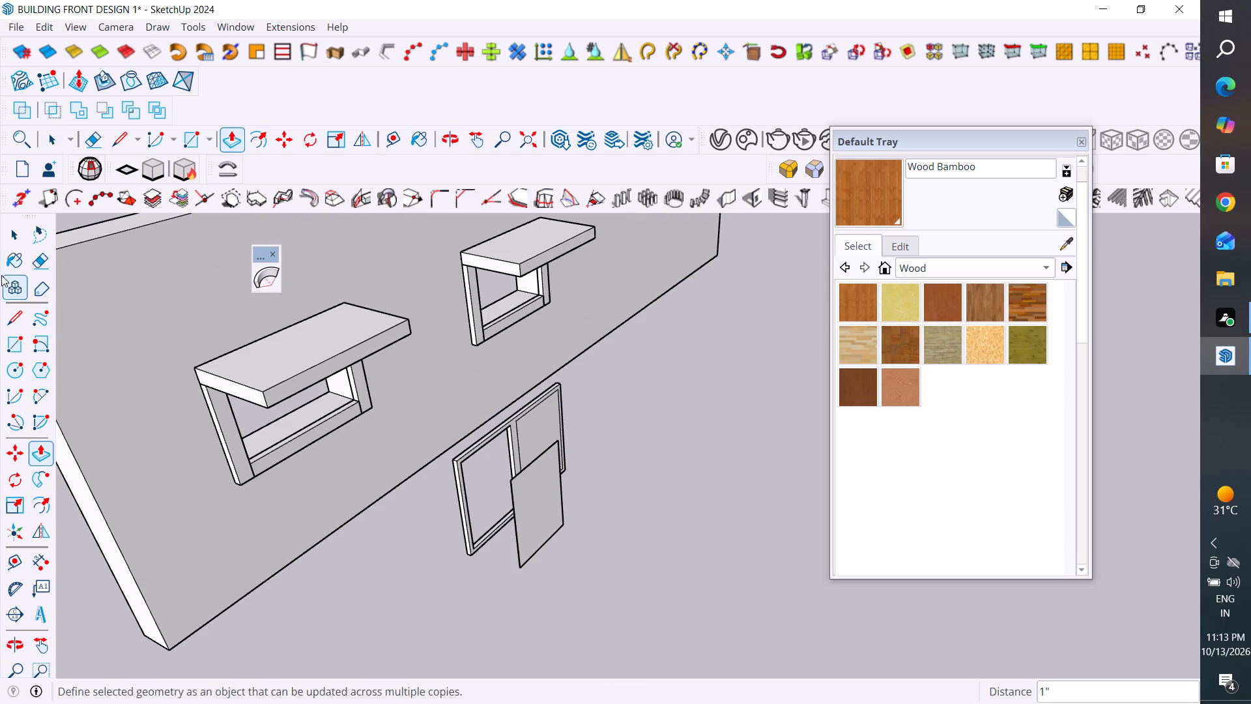
click(23, 237)
scroll(643, 371, up, 1)
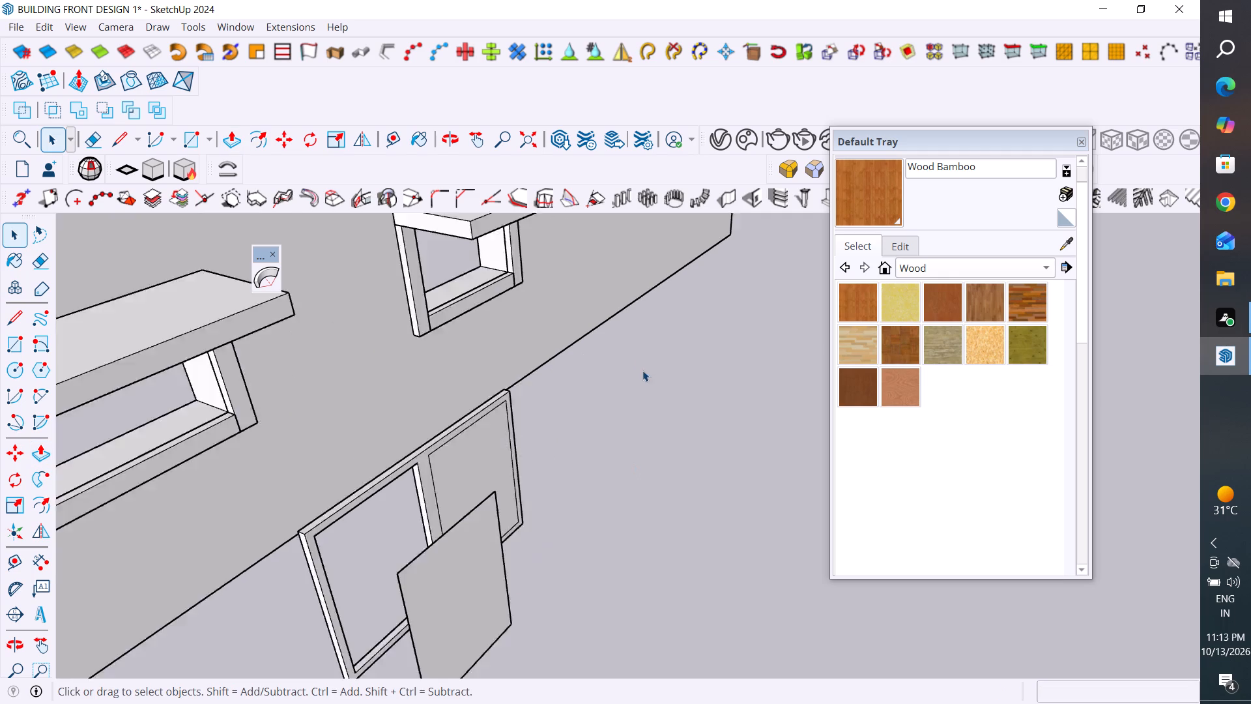
scroll(642, 370, up, 1)
scroll(646, 465, down, 3)
middle_drag(653, 468, 344, 482)
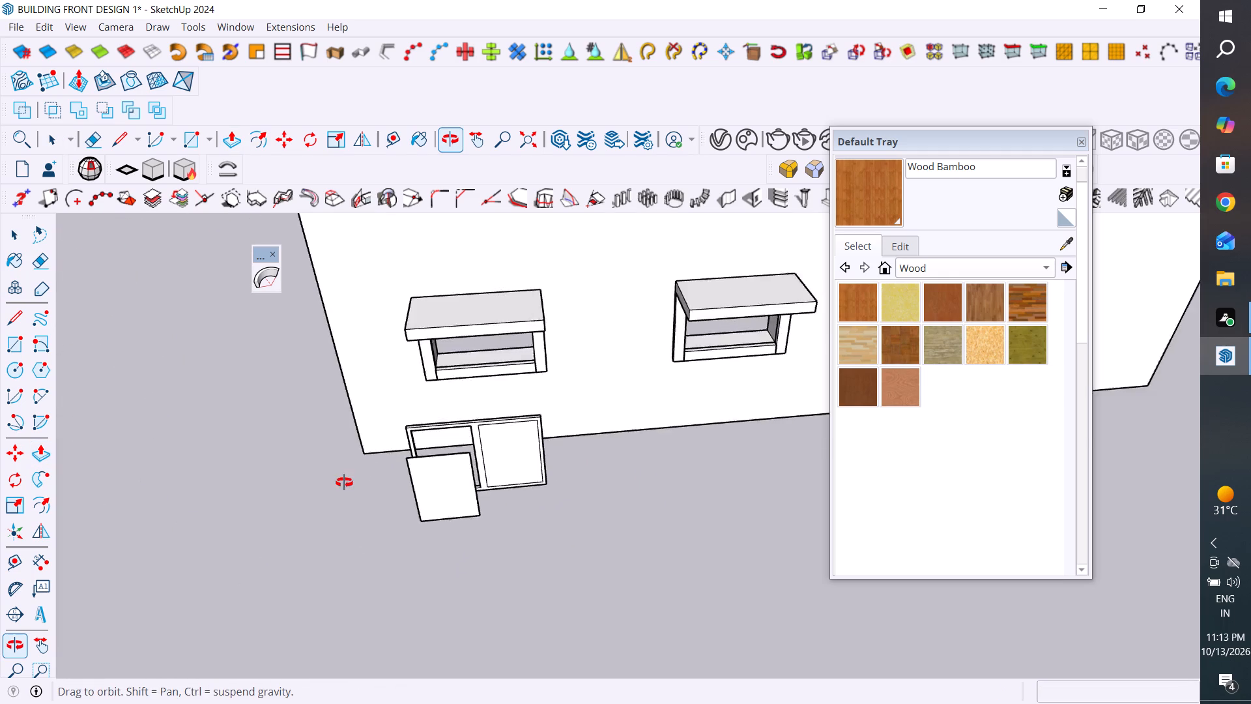
middle_drag(344, 482, 340, 482)
click(510, 426)
middle_drag(568, 473, 897, 532)
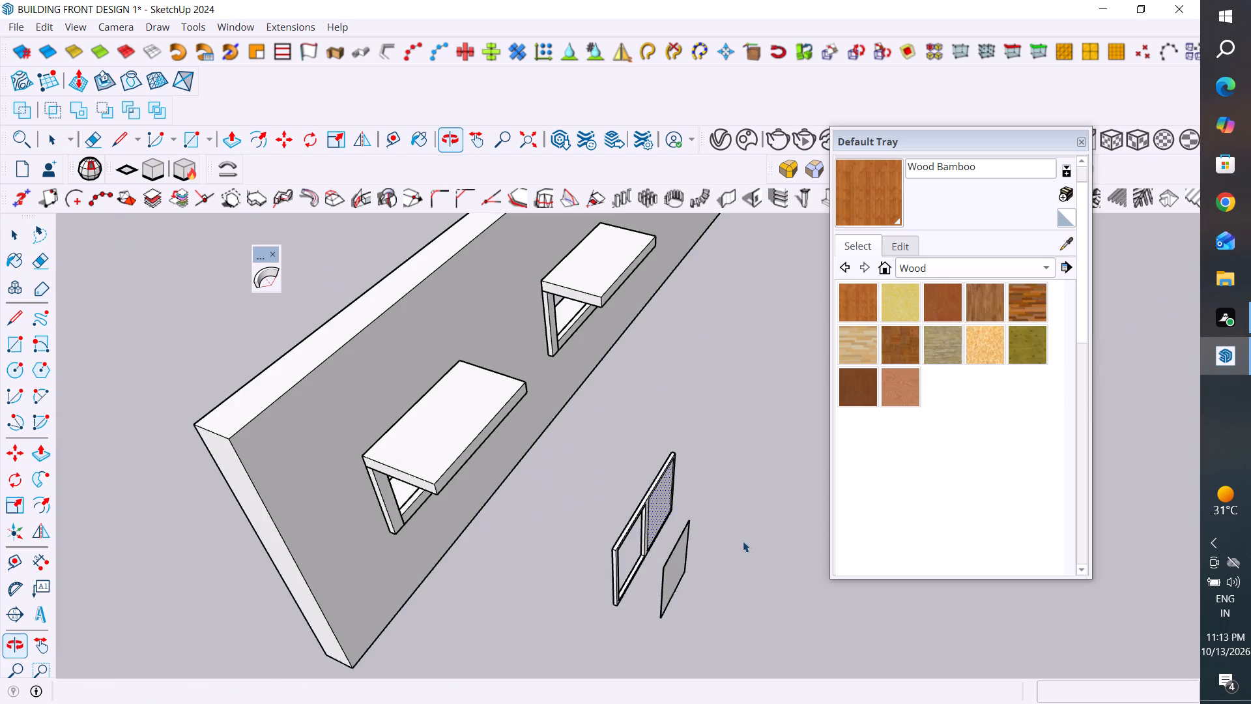
scroll(657, 549, up, 4)
middle_drag(640, 518, 599, 463)
scroll(600, 463, up, 1)
middle_drag(627, 521, 640, 529)
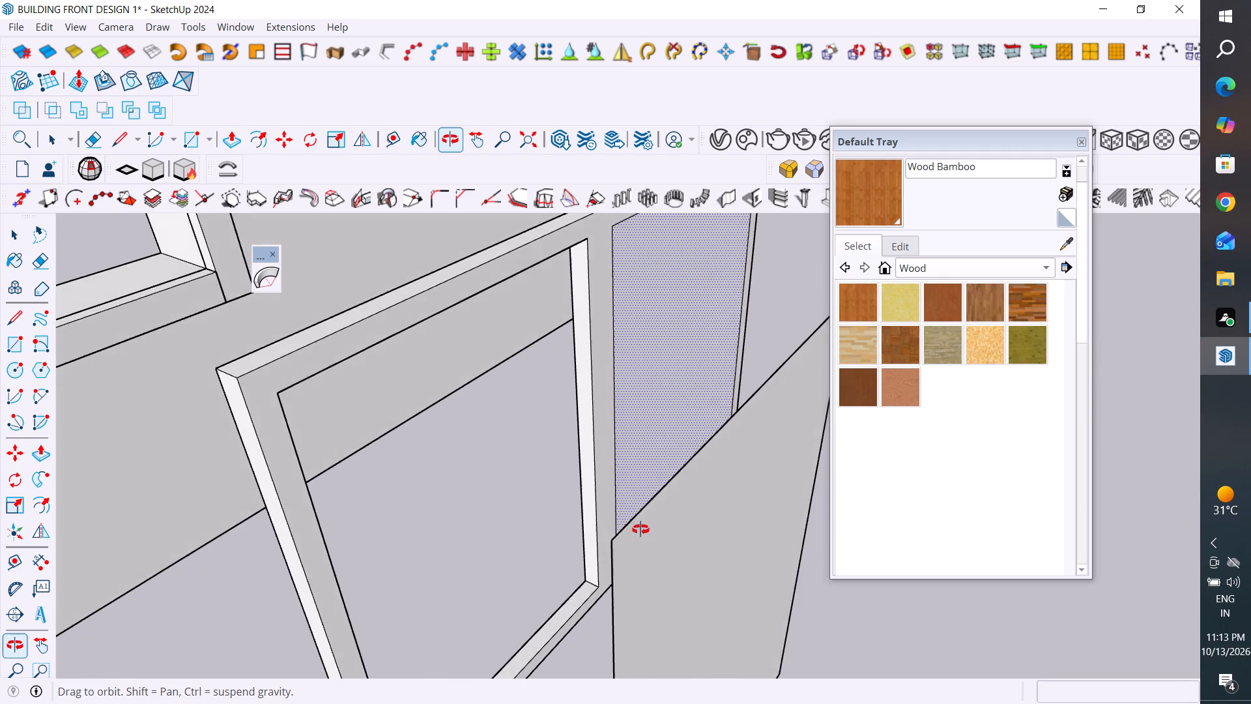
middle_drag(640, 529, 653, 536)
click(40, 456)
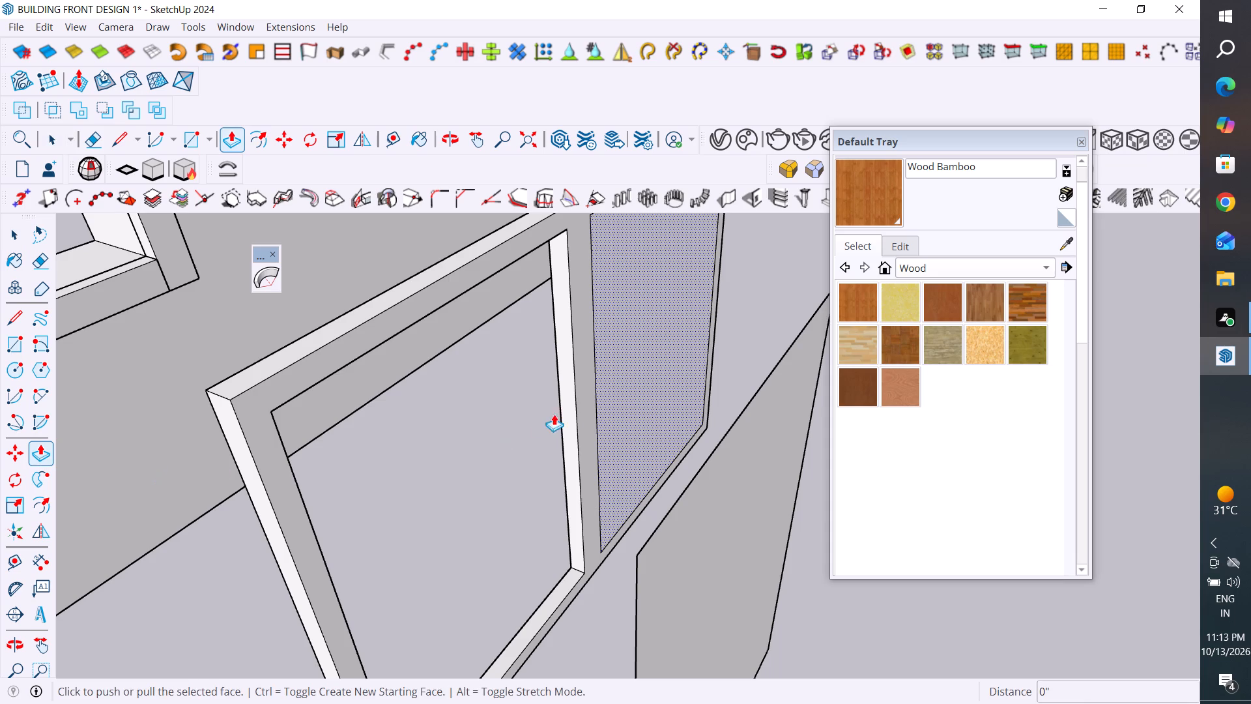
click(636, 409)
click(572, 563)
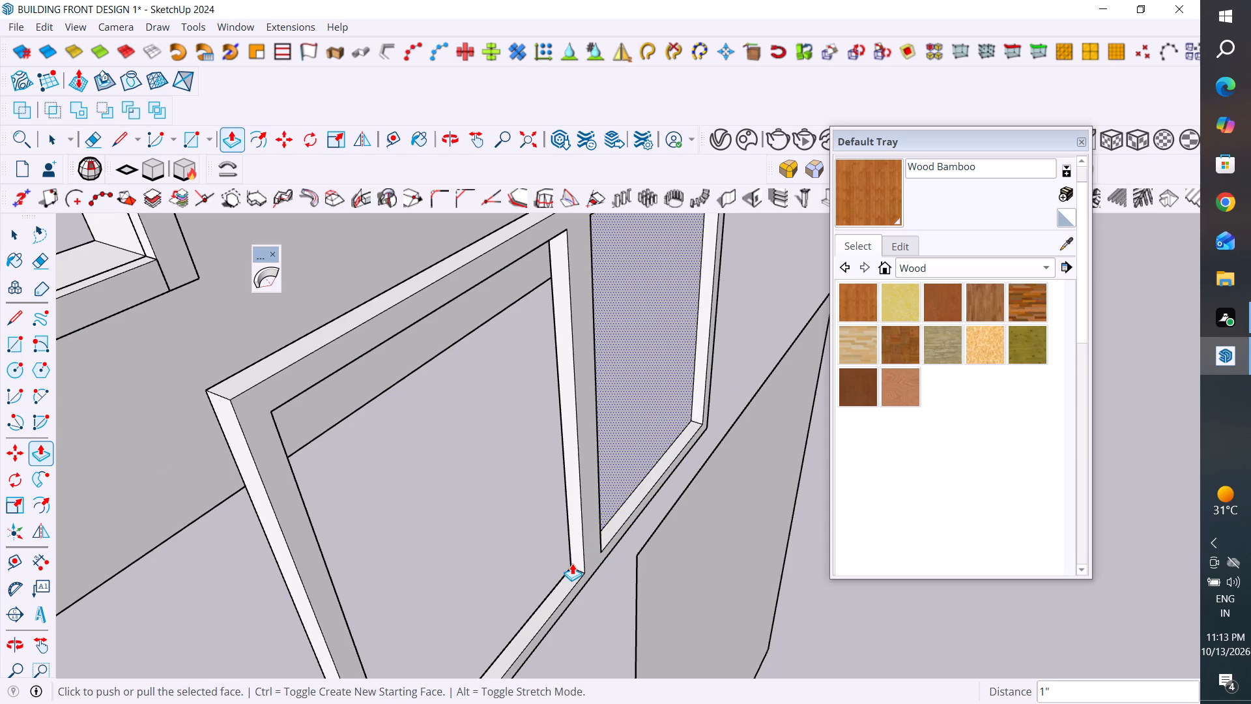
click(8, 239)
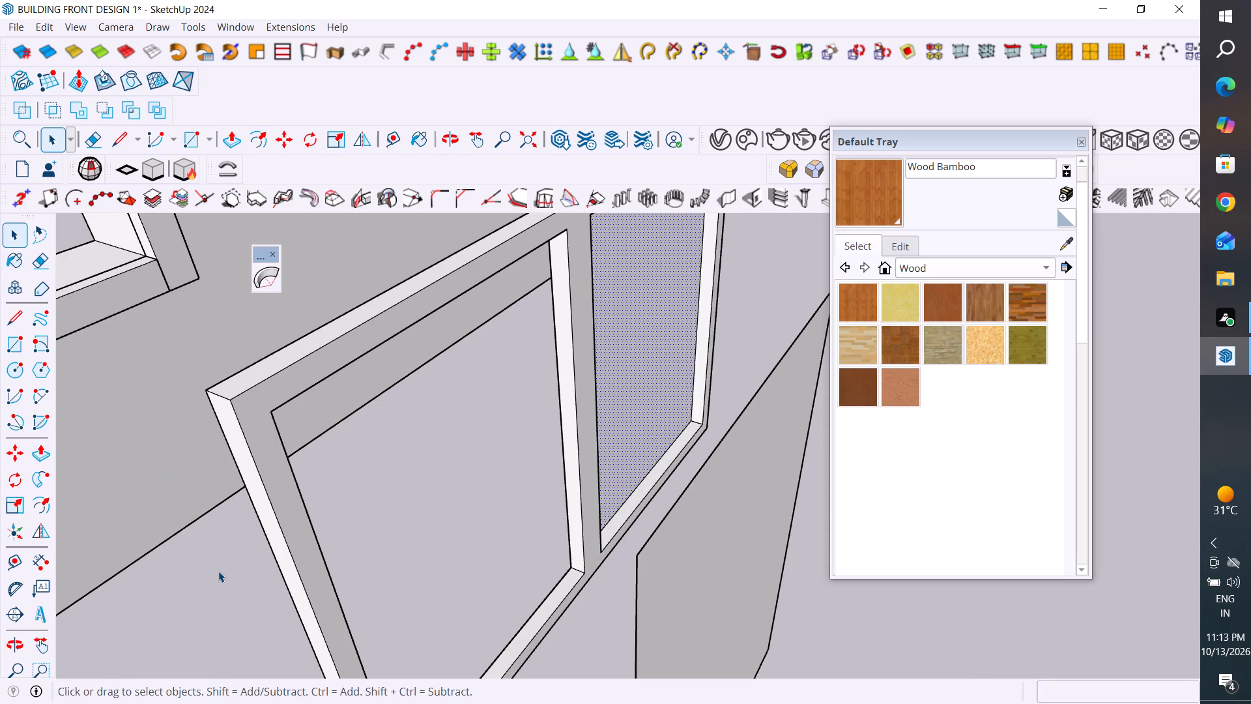
click(218, 571)
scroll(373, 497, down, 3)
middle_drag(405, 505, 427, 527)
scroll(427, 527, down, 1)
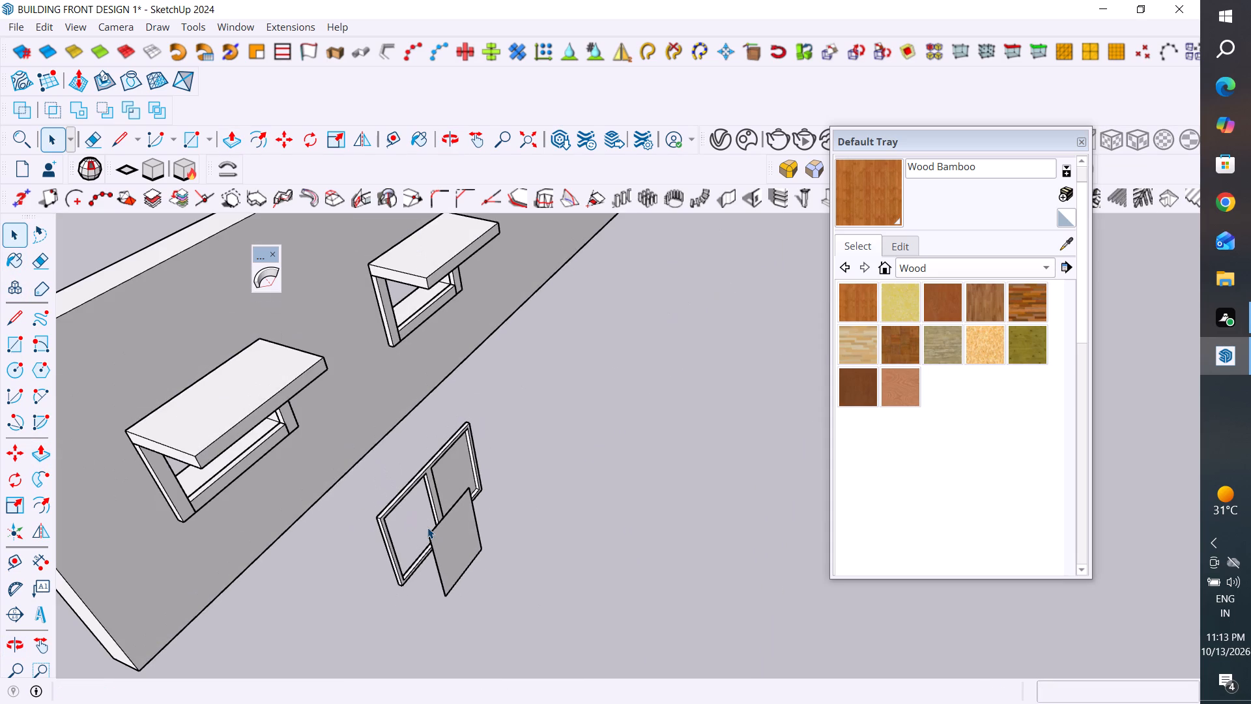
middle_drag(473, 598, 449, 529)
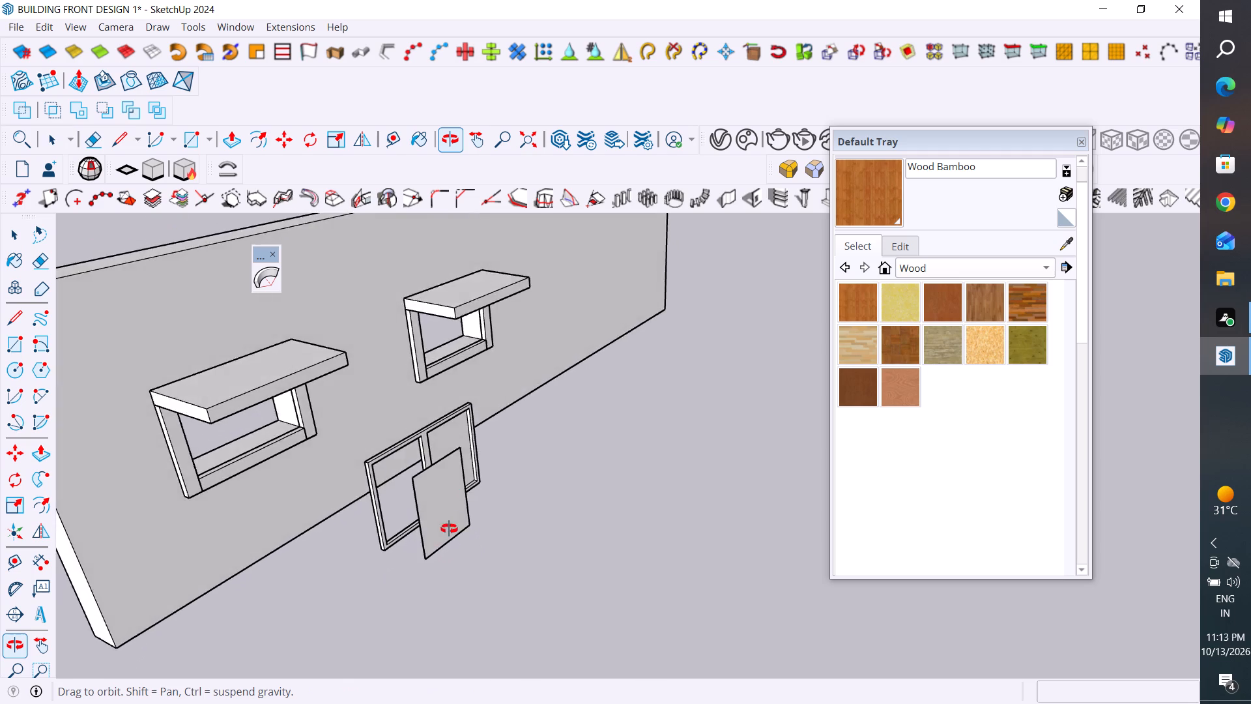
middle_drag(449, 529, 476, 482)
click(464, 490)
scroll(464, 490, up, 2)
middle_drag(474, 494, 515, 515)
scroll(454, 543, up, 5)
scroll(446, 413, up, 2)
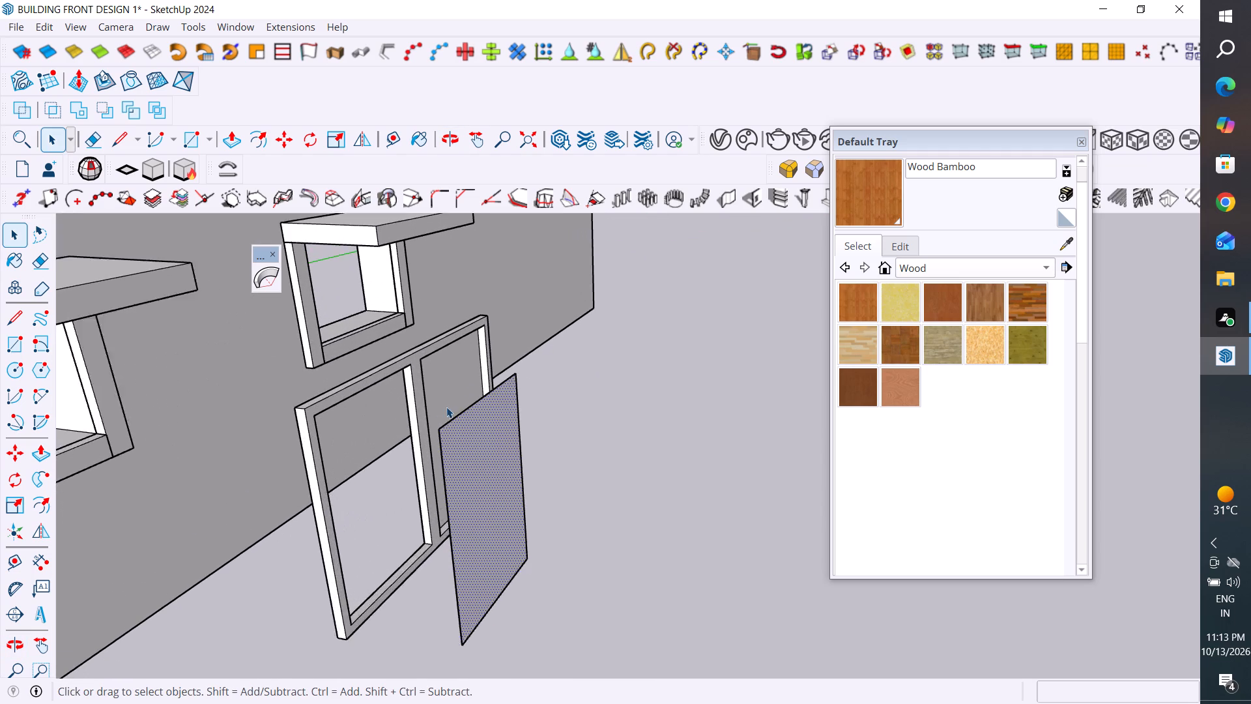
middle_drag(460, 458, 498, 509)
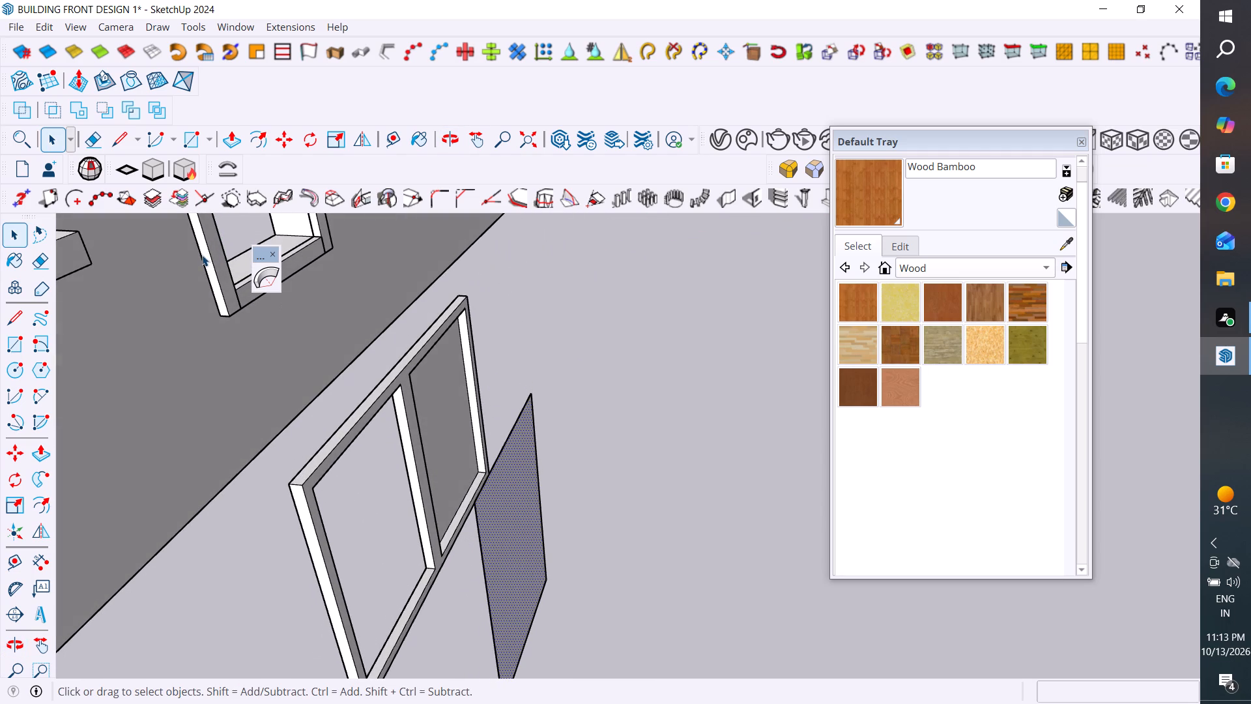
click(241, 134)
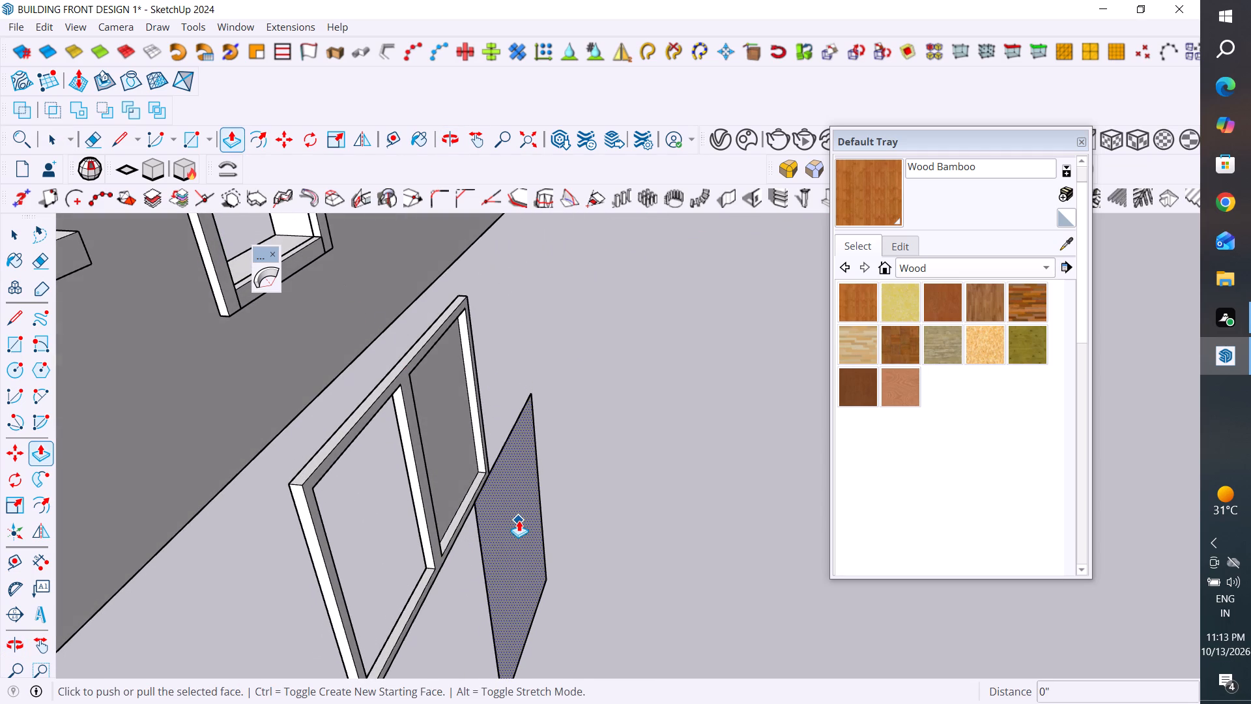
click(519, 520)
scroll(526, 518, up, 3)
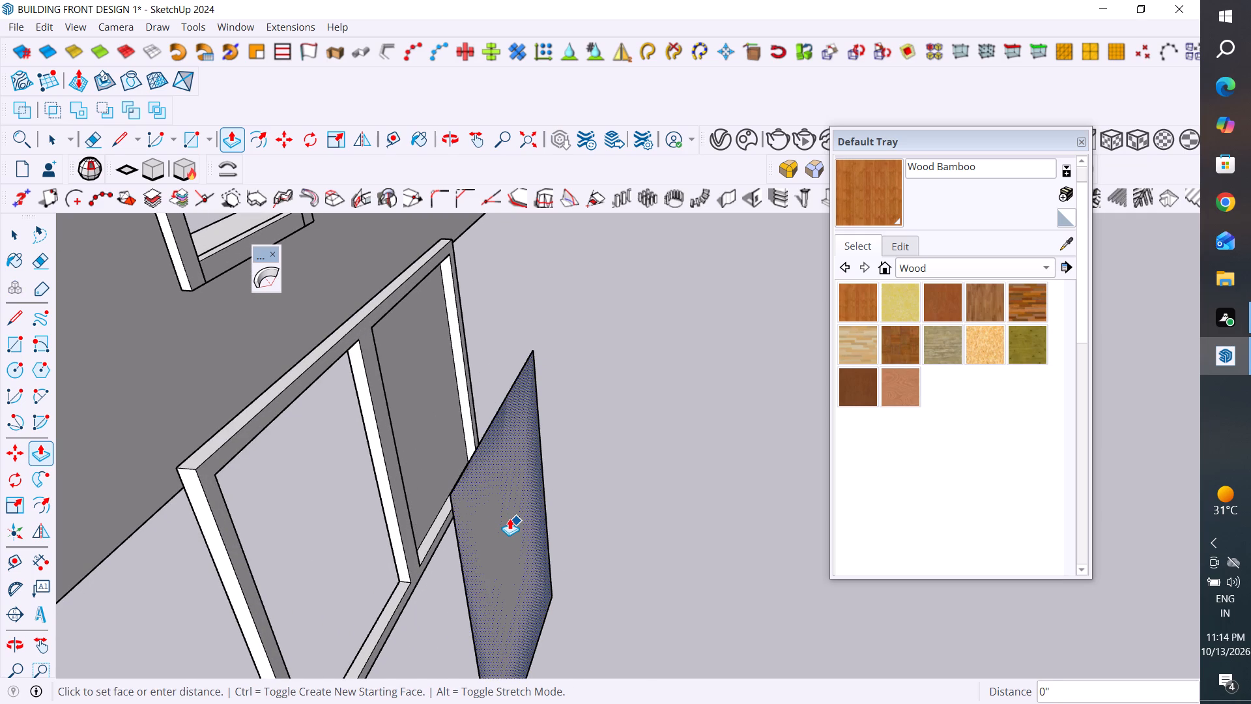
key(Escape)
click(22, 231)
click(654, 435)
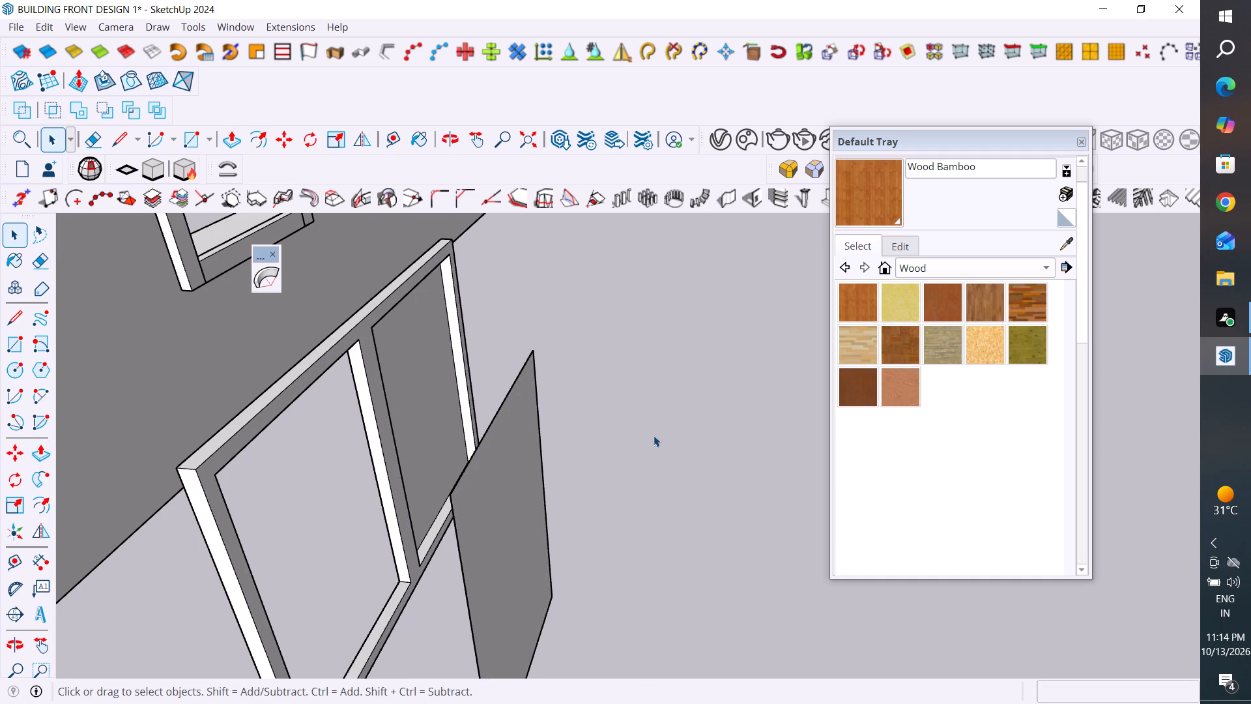
Examine the copied pane face and the lower part of the window frame up close.
scroll(635, 394, up, 1)
scroll(631, 385, down, 5)
scroll(592, 419, up, 4)
middle_drag(647, 400, 591, 433)
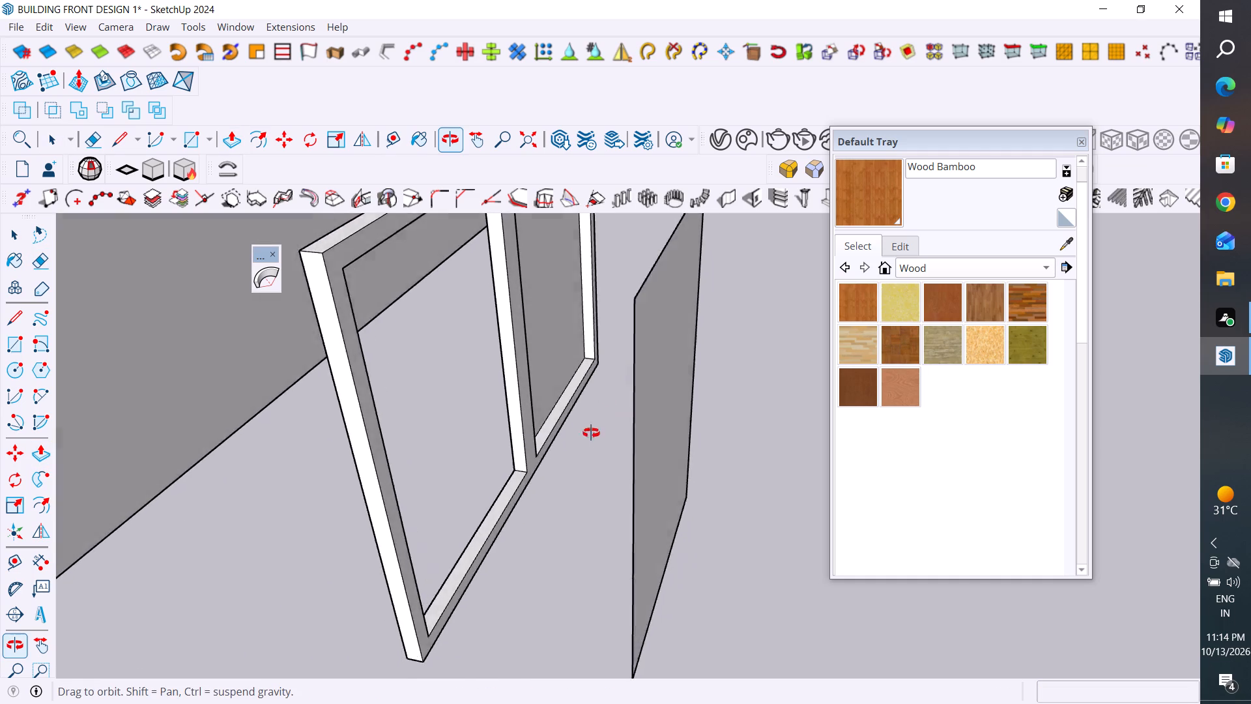
middle_drag(591, 433, 573, 505)
middle_drag(661, 392, 594, 303)
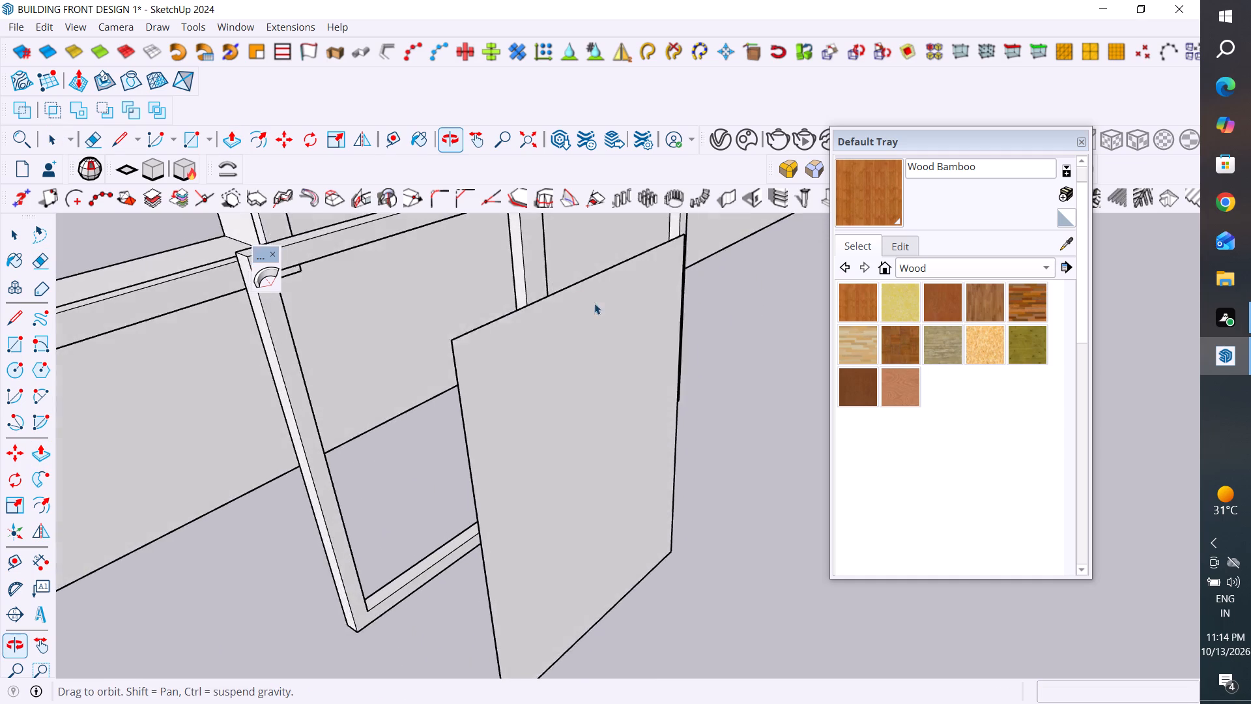
middle_drag(594, 303, 592, 300)
scroll(656, 503, down, 2)
scroll(618, 605, up, 3)
scroll(642, 583, down, 5)
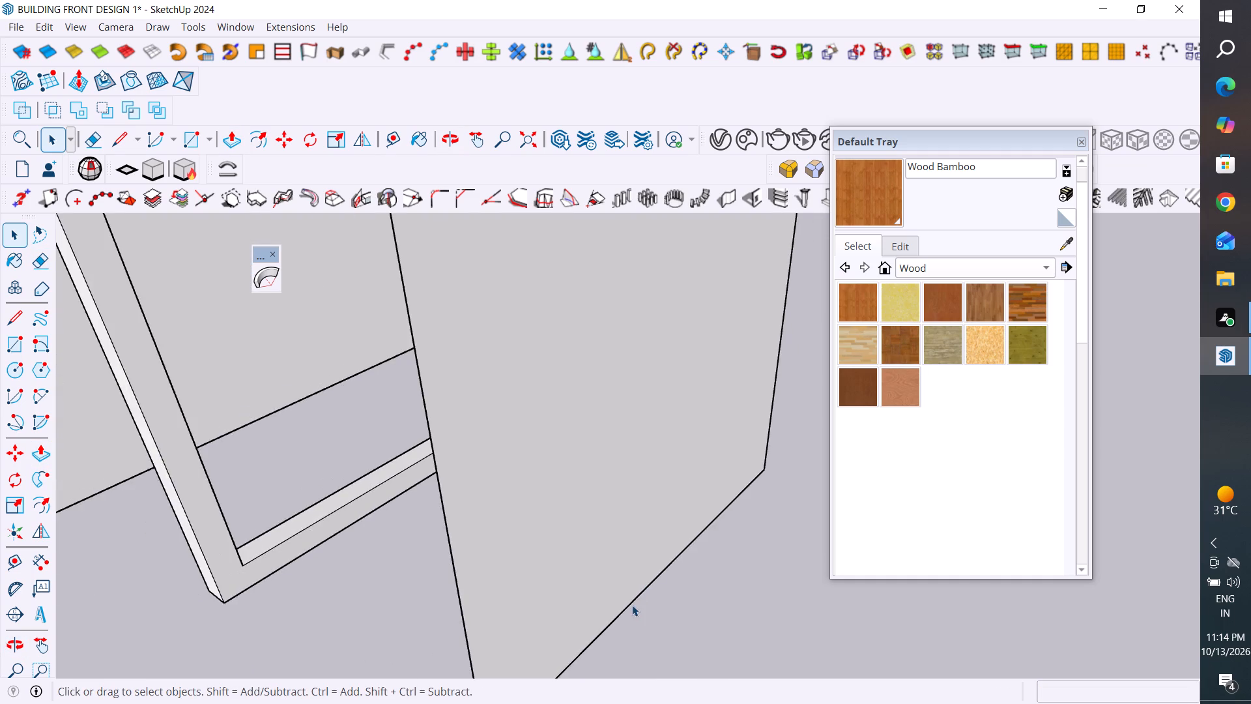
middle_drag(635, 606, 657, 596)
scroll(640, 543, down, 3)
middle_drag(640, 543, 634, 569)
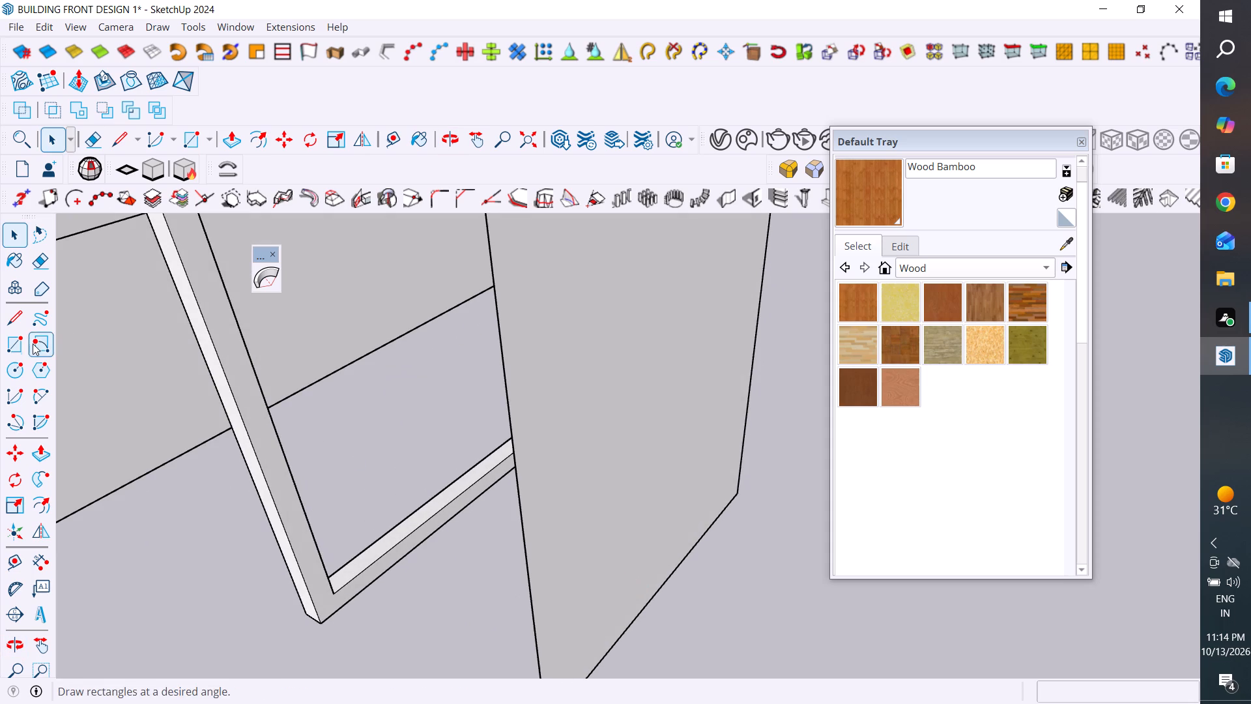
Thicken the copied pane face by 1" with Push/Pull.
click(229, 139)
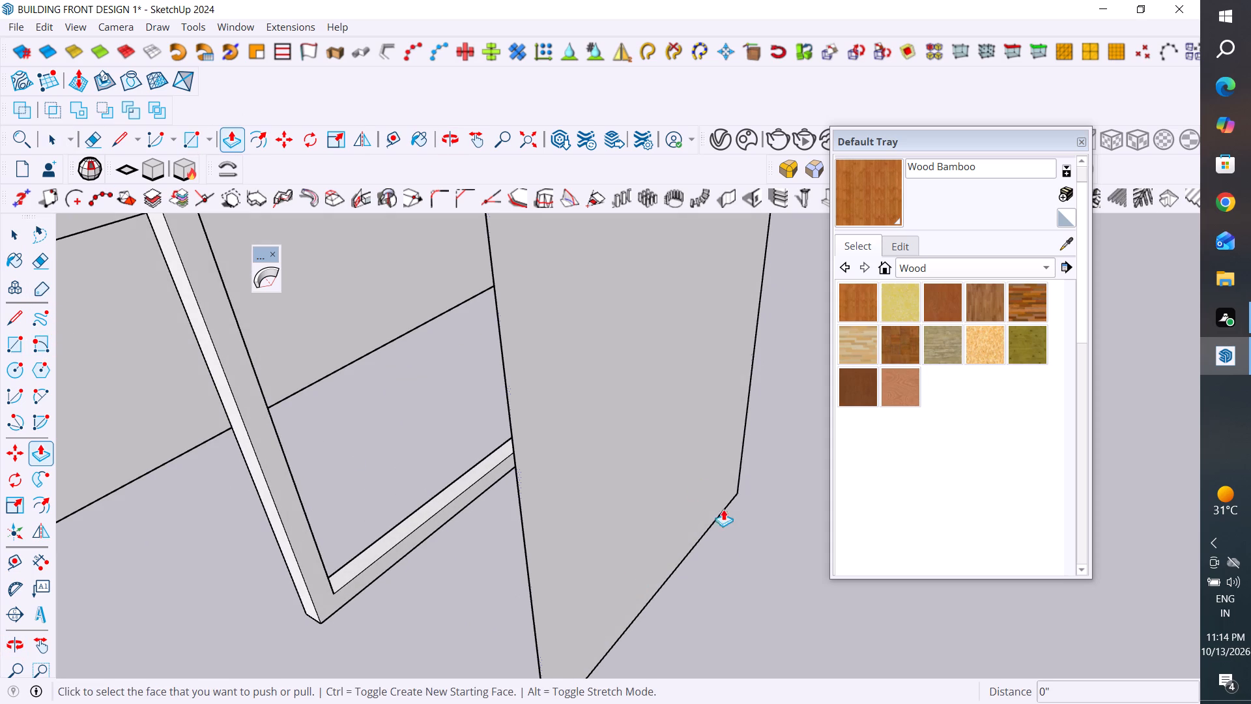
click(634, 586)
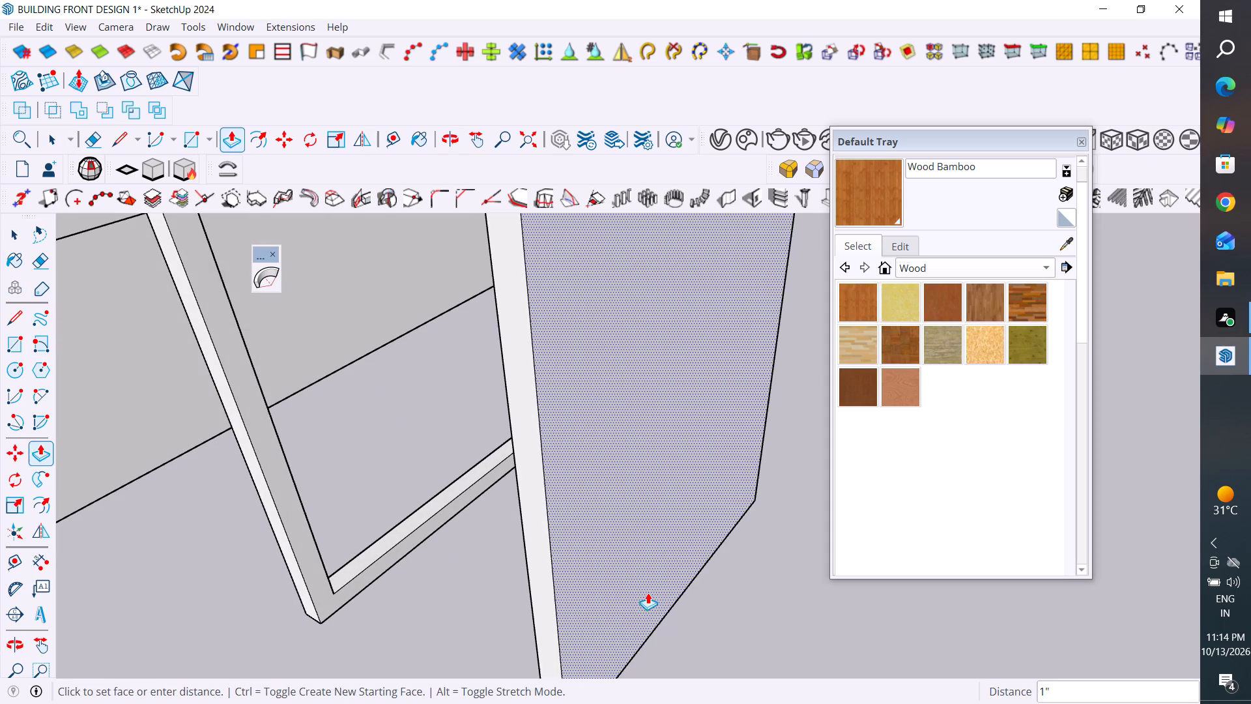
click(648, 593)
scroll(672, 407, down, 4)
click(614, 597)
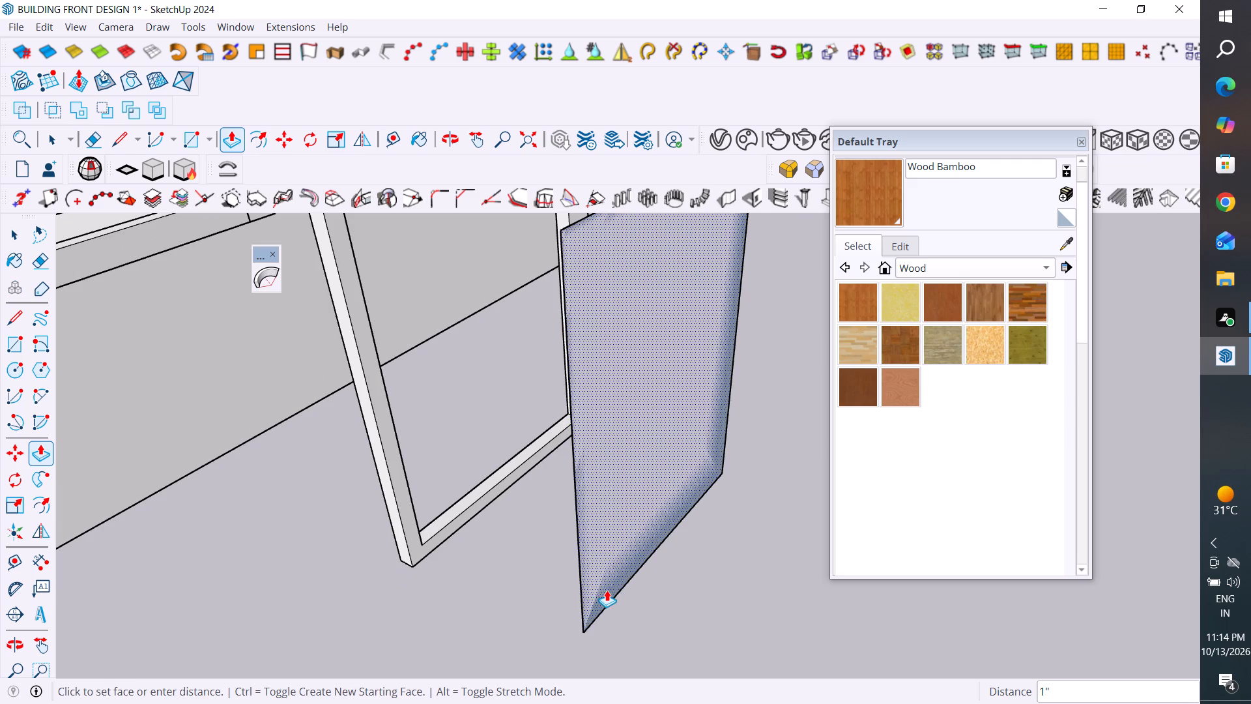
Examine the thickened pane and the window frame from below, the front and above.
middle_drag(665, 326, 639, 613)
scroll(461, 469, down, 6)
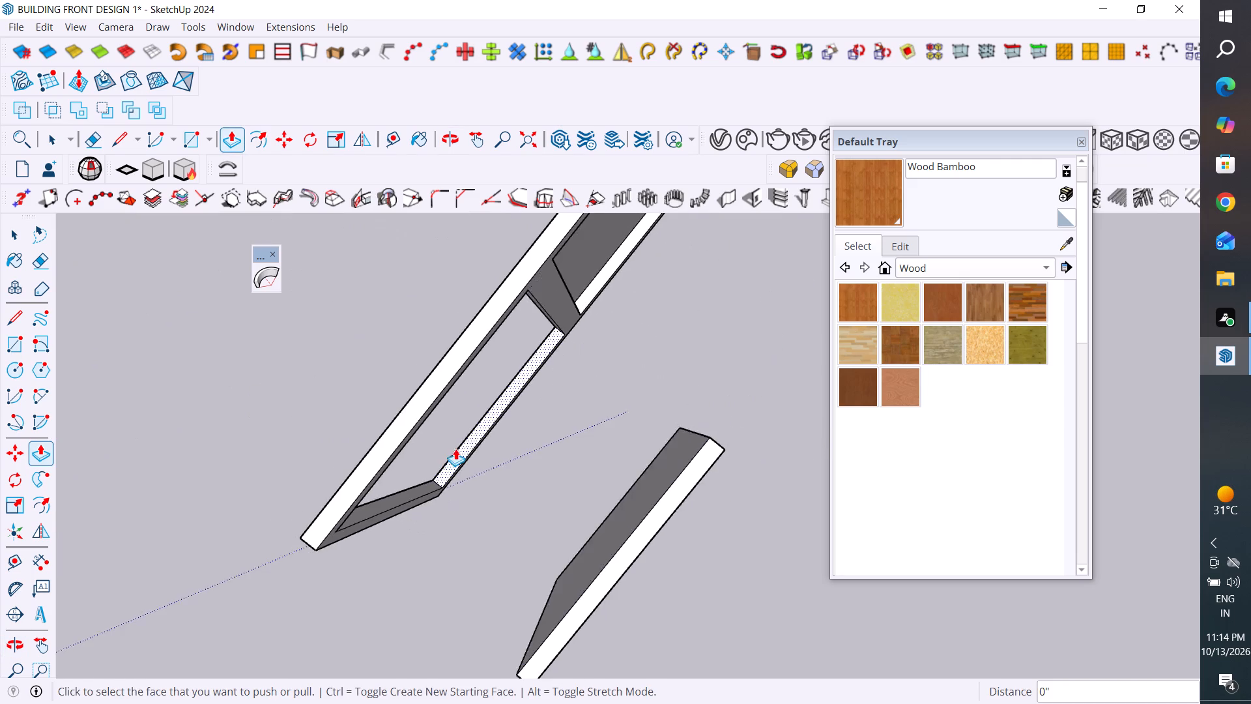
middle_drag(558, 532, 501, 235)
scroll(472, 315, down, 4)
middle_drag(596, 495, 423, 534)
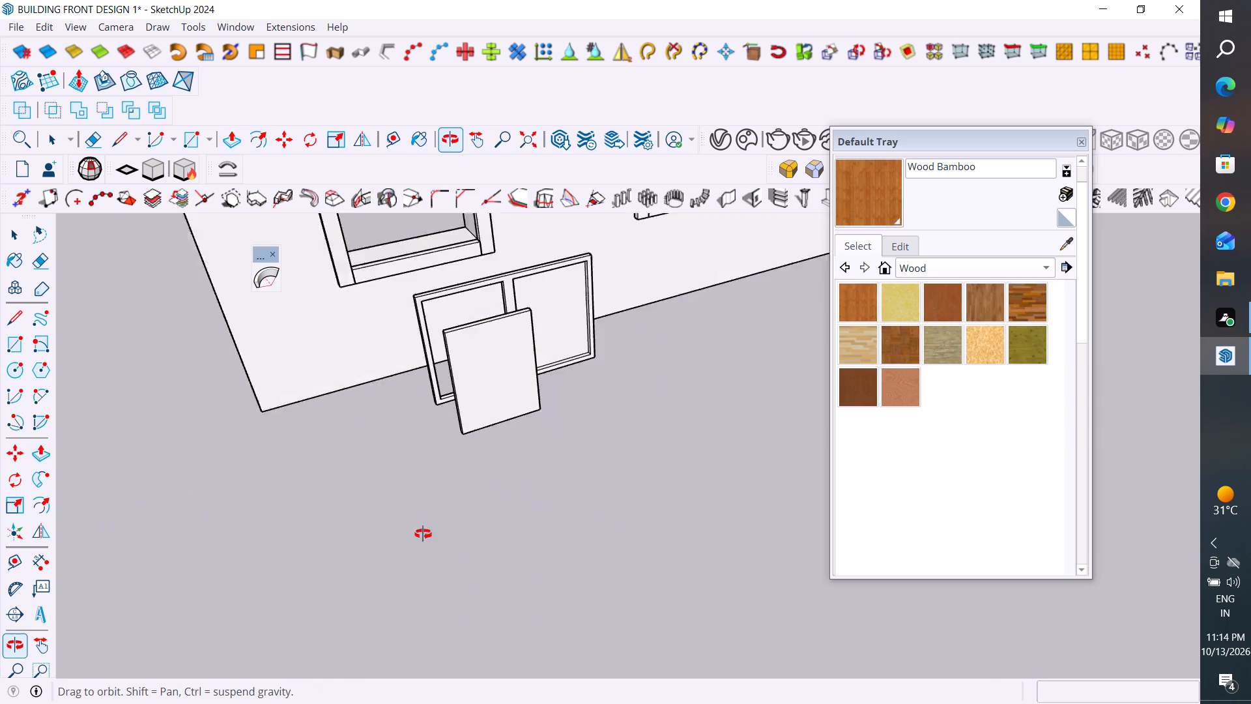
middle_drag(423, 534, 395, 552)
scroll(489, 281, up, 4)
middle_drag(556, 420, 413, 396)
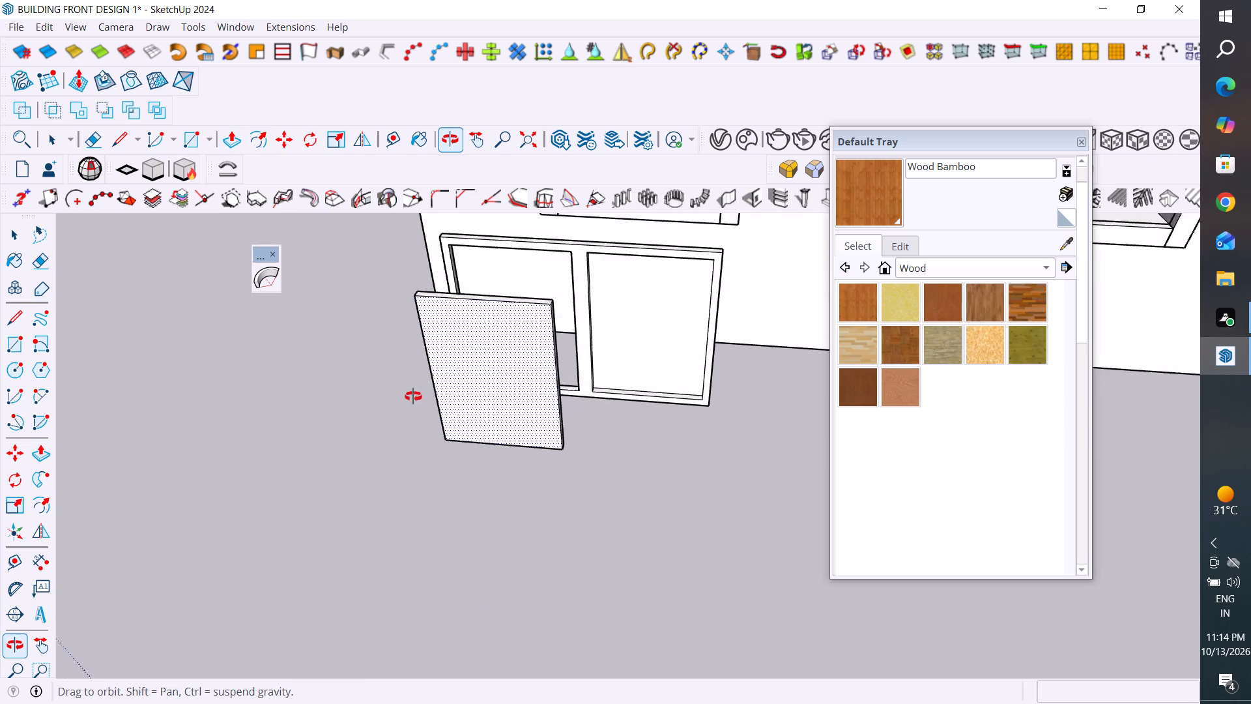
middle_drag(413, 396, 669, 337)
scroll(437, 330, up, 2)
middle_drag(579, 407, 580, 479)
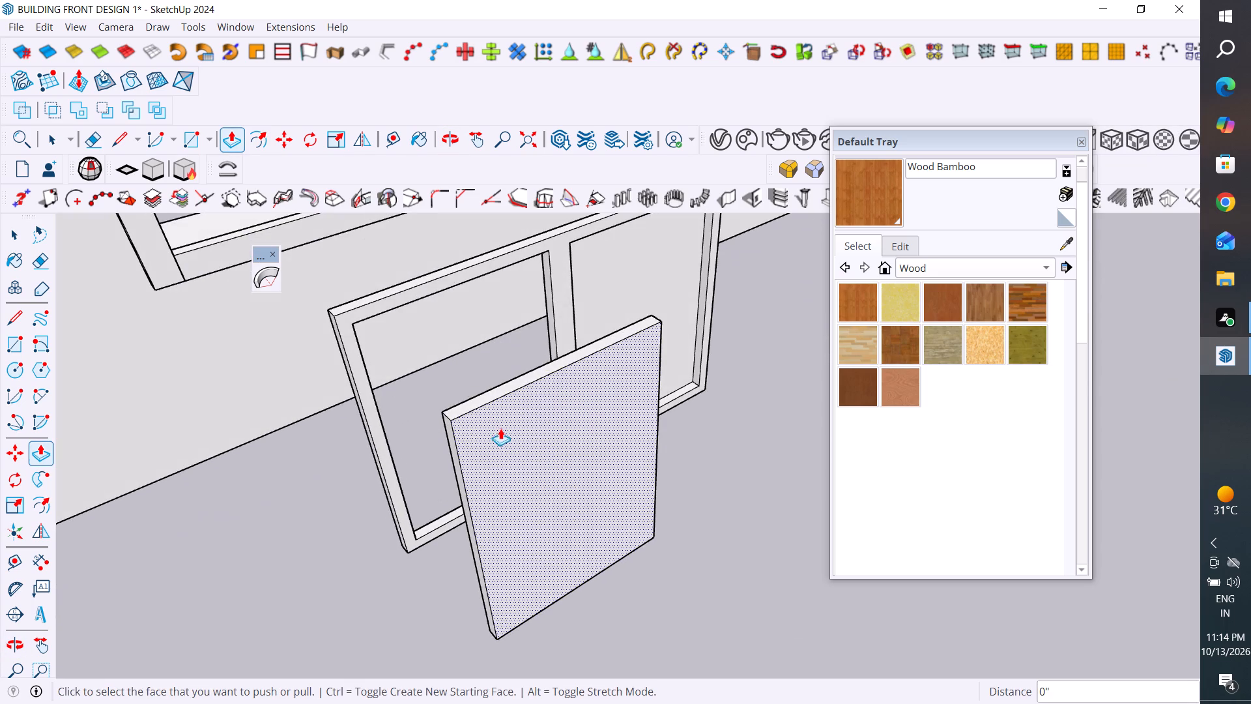
scroll(444, 407, up, 2)
scroll(478, 446, down, 4)
middle_drag(489, 468, 493, 501)
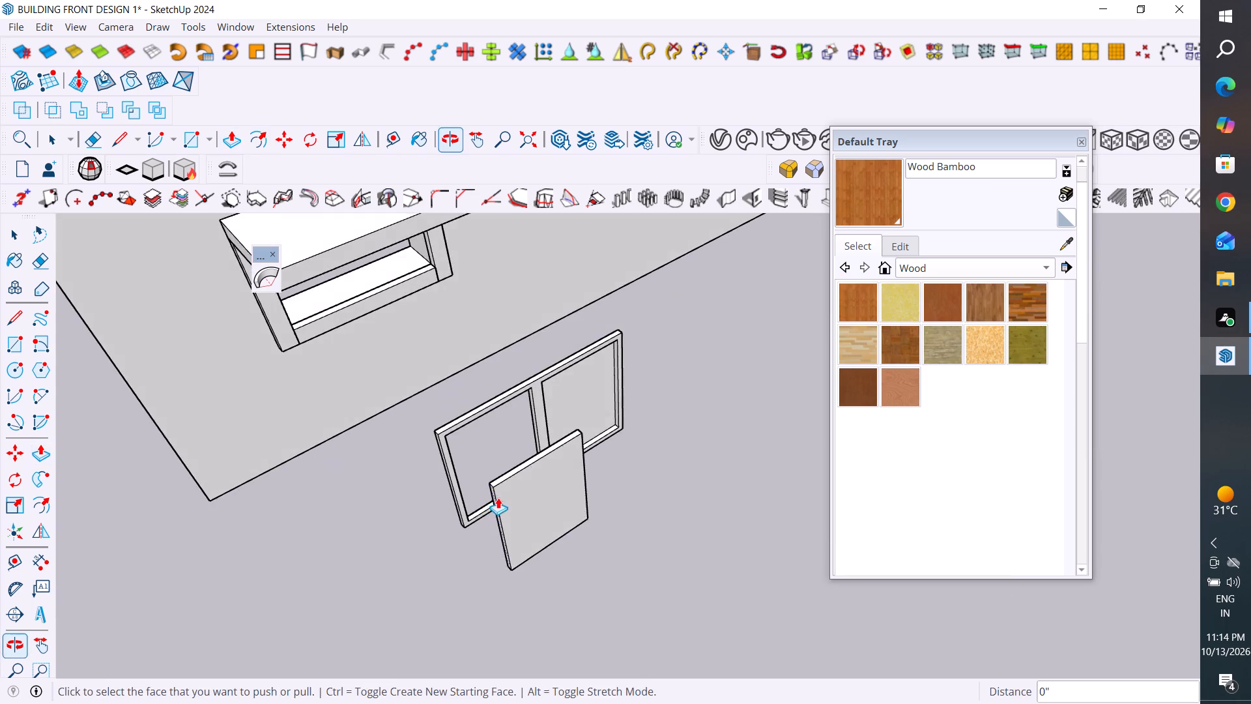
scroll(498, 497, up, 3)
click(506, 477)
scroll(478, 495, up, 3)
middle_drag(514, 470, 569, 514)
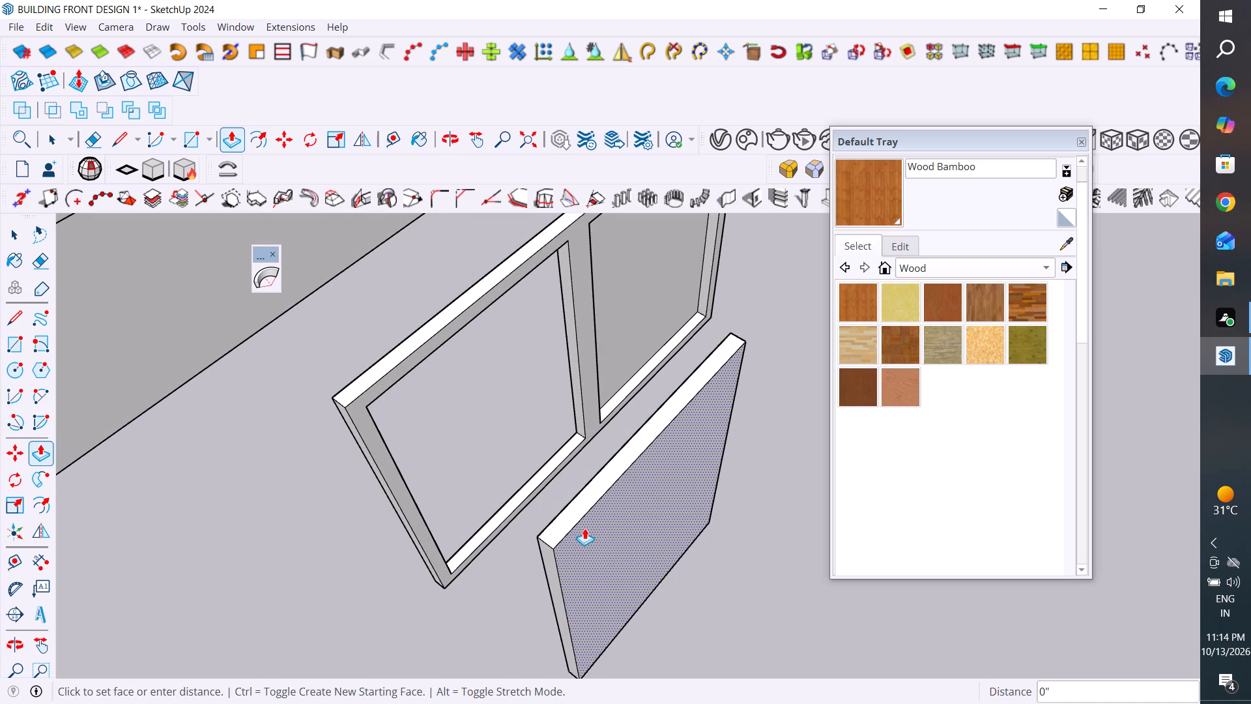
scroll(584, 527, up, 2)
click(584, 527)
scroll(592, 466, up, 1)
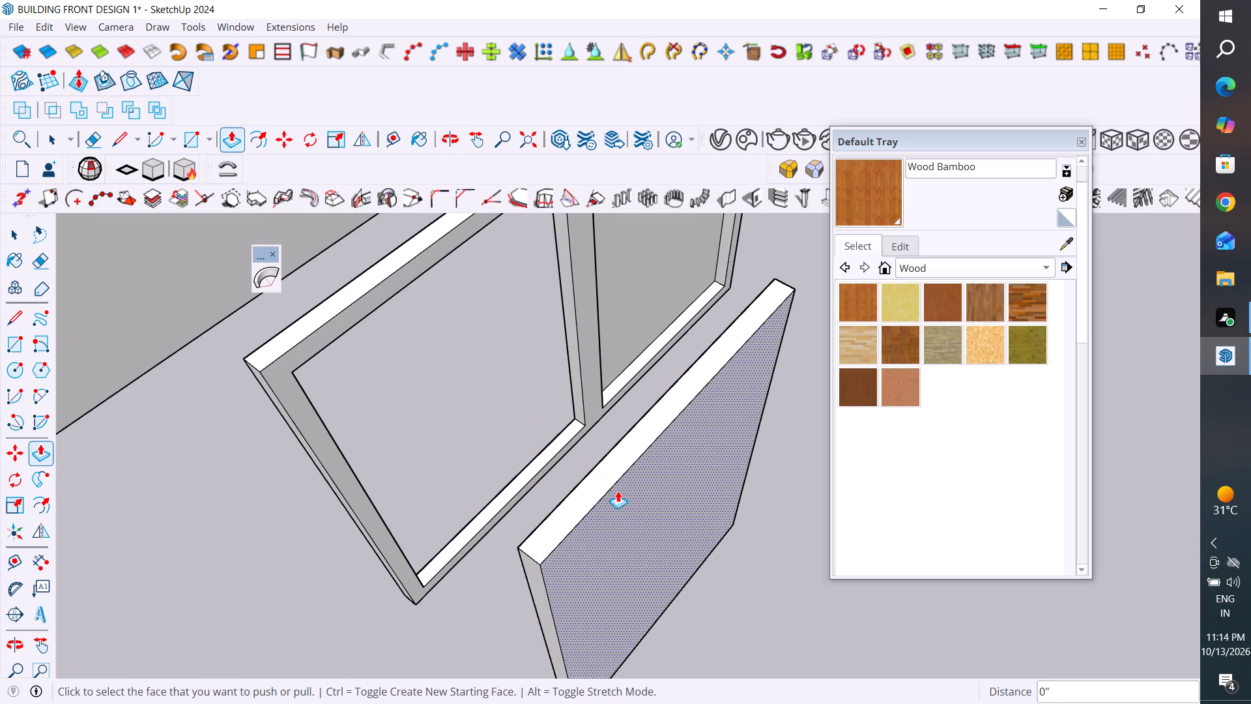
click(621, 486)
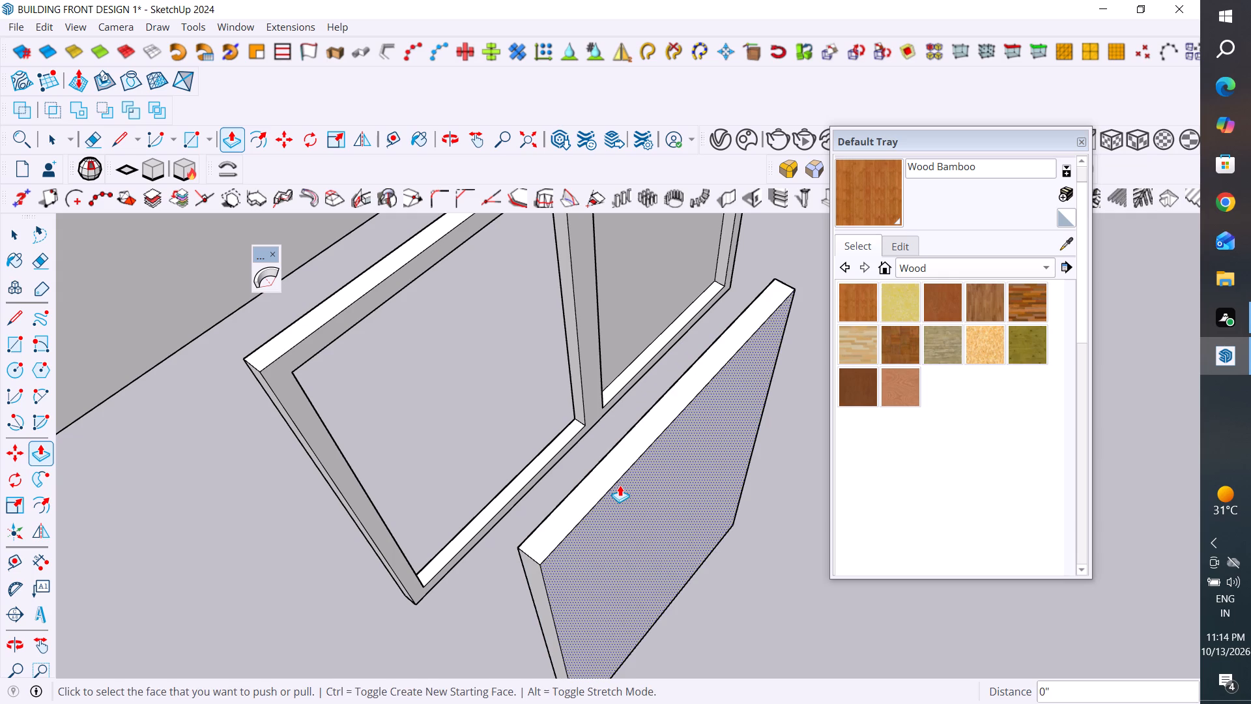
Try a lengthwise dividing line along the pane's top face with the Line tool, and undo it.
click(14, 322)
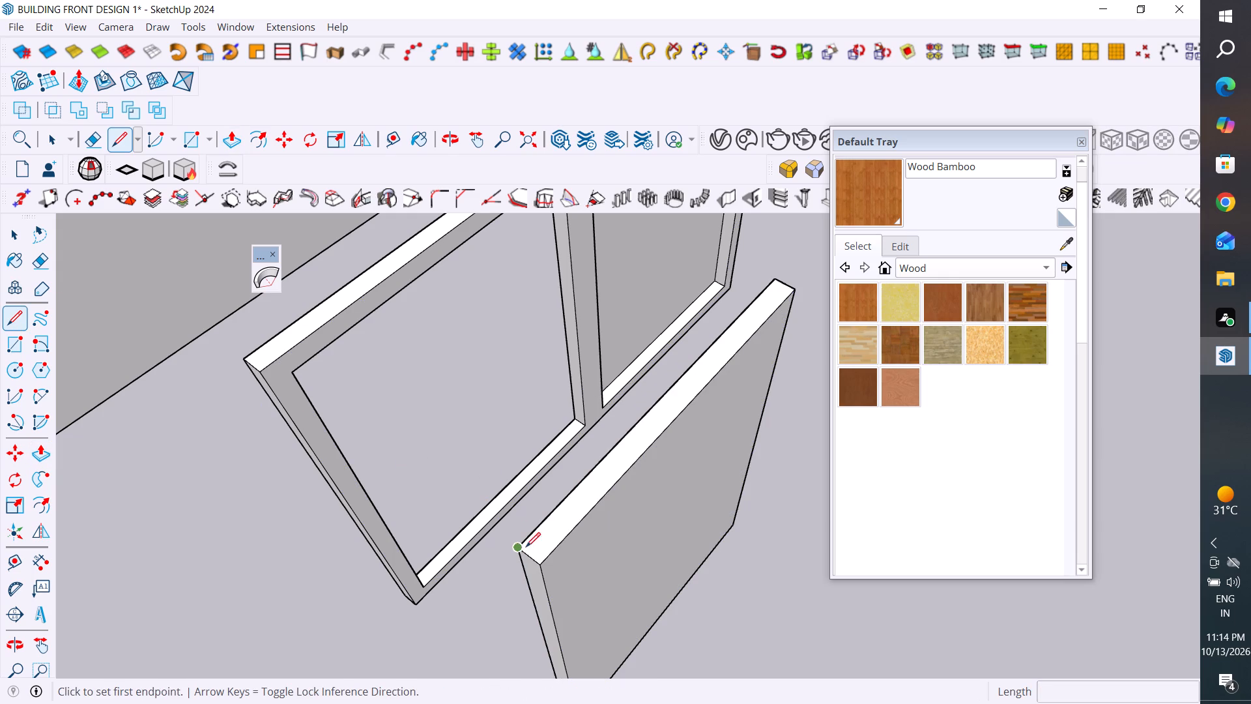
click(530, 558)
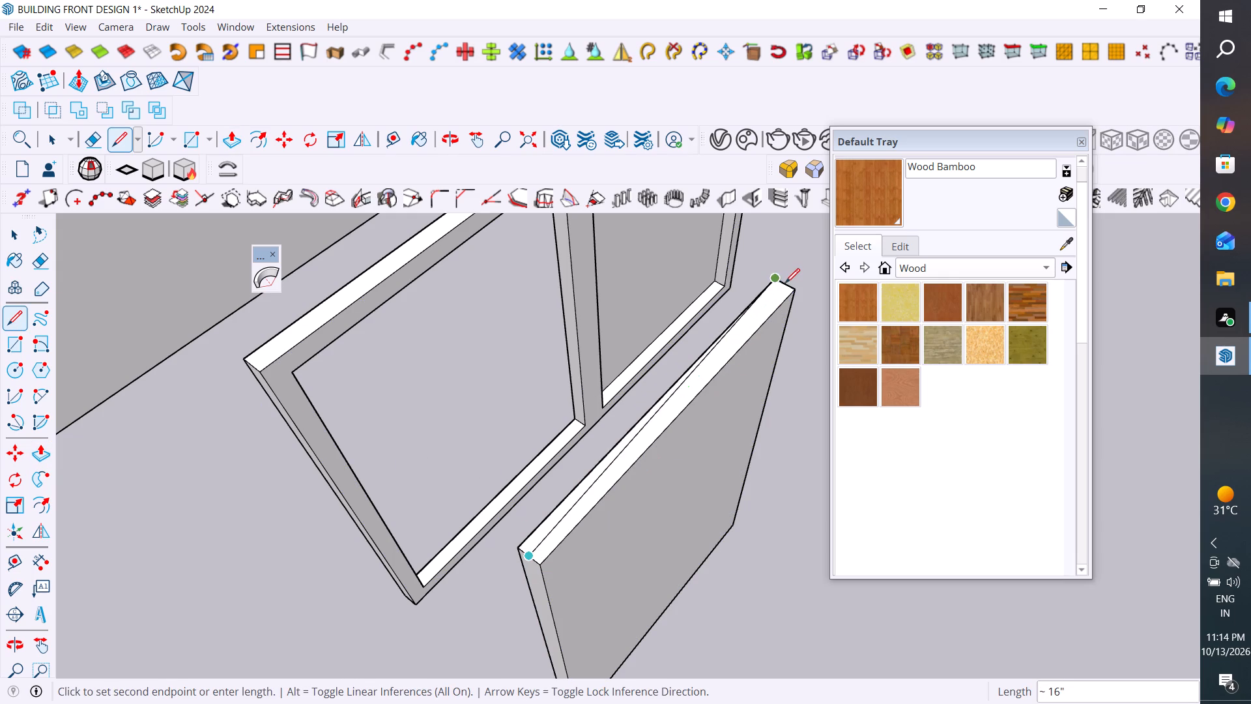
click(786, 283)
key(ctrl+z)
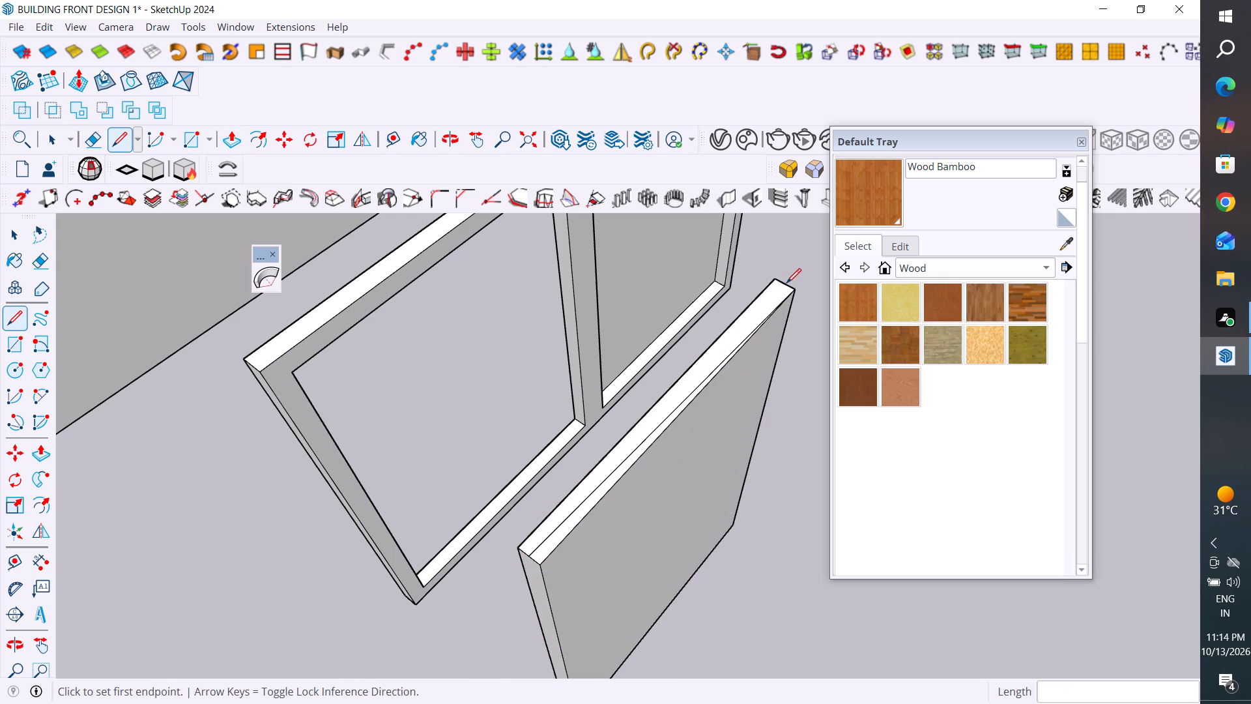
Draw a 16" line along the green axis through the middle of the pane's top face, between its short-edge midpoints.
click(528, 555)
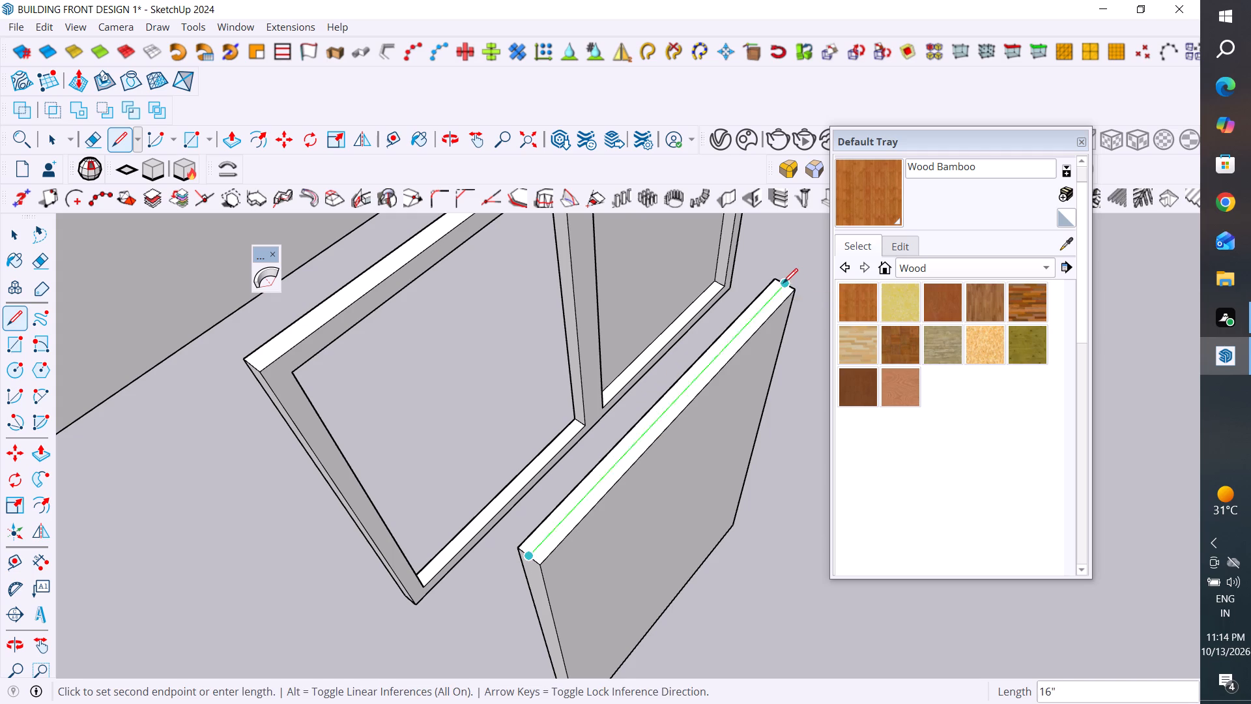
scroll(797, 279, up, 3)
scroll(797, 279, down, 3)
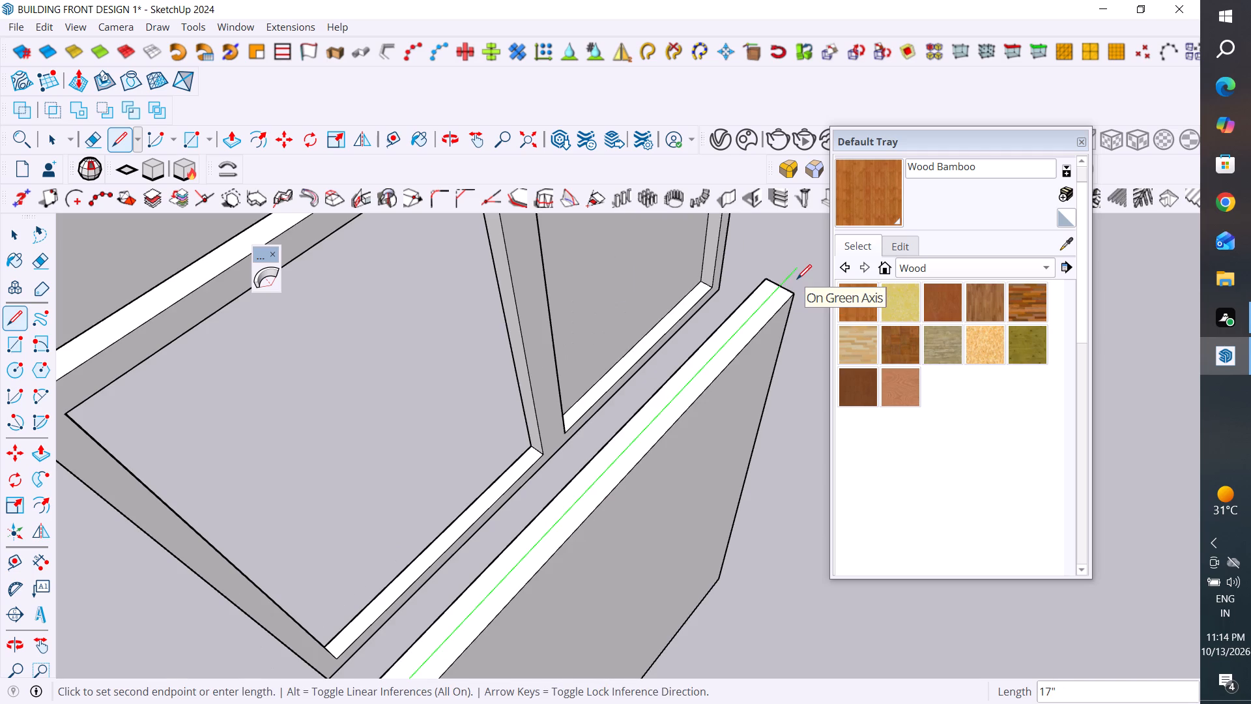
click(778, 287)
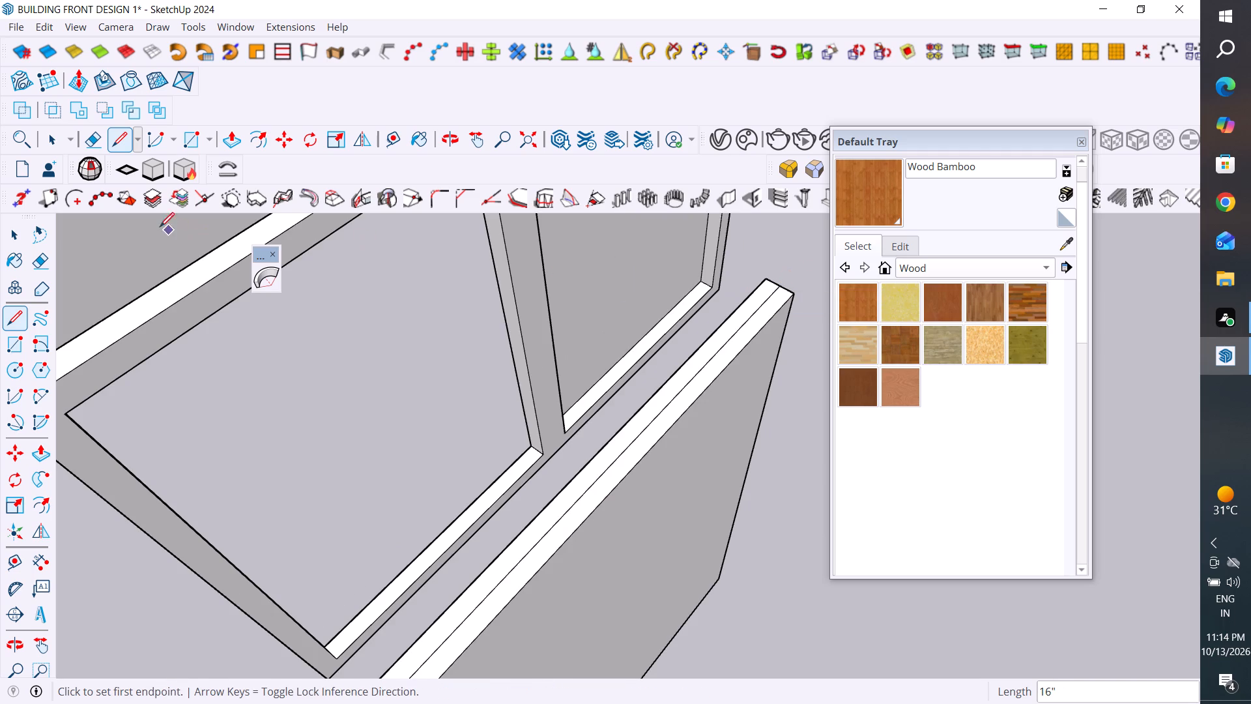
Push the pane's front face back to the centre line on its top, halving the pane's thickness.
click(17, 241)
click(652, 521)
scroll(661, 392, down, 4)
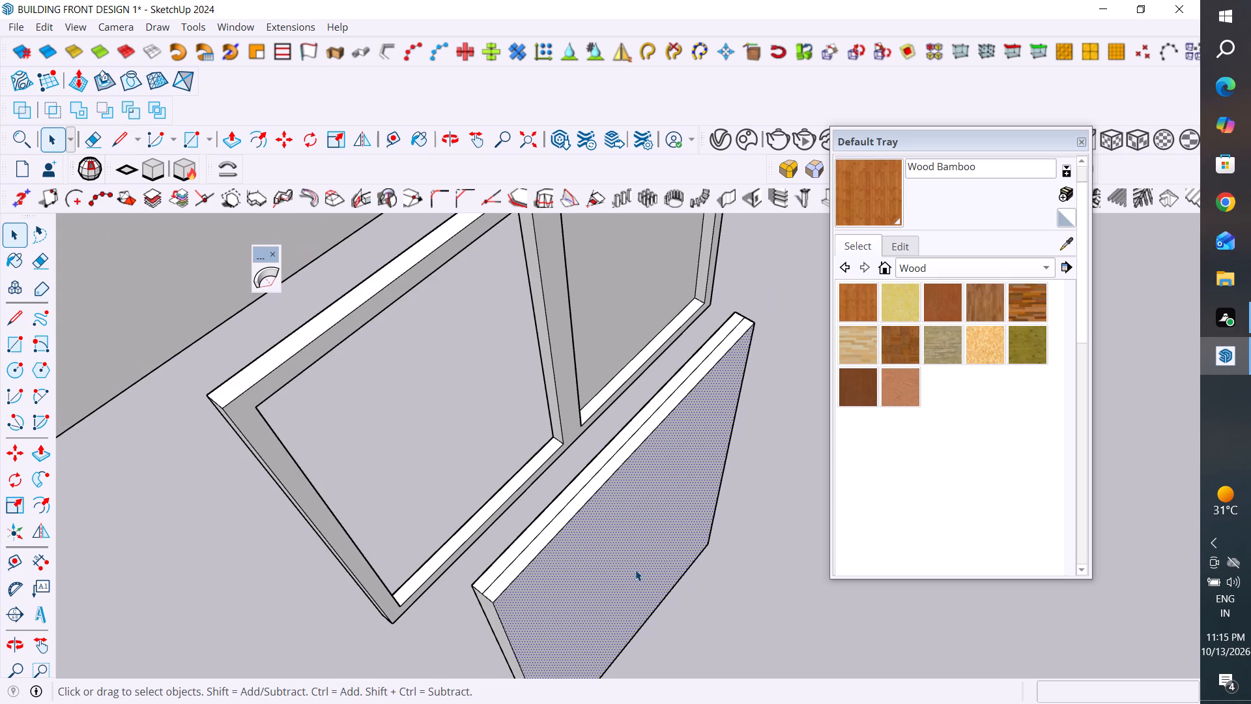
middle_drag(635, 570, 655, 492)
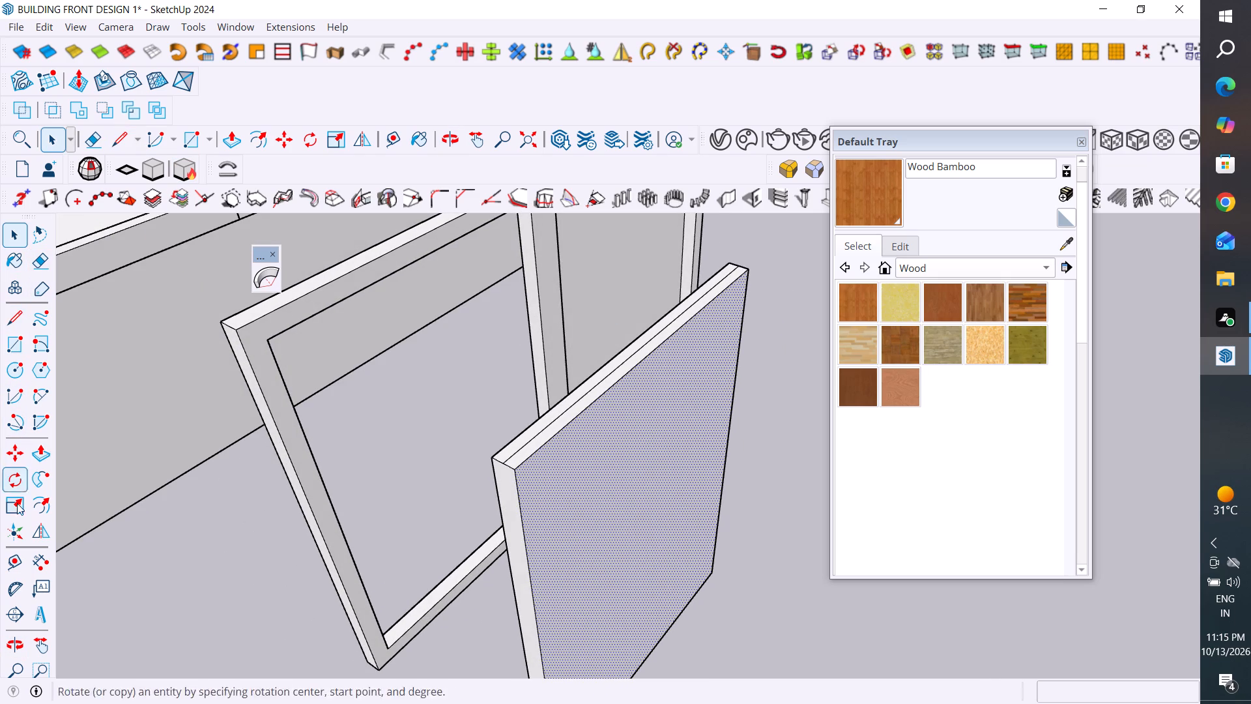
click(38, 461)
click(577, 478)
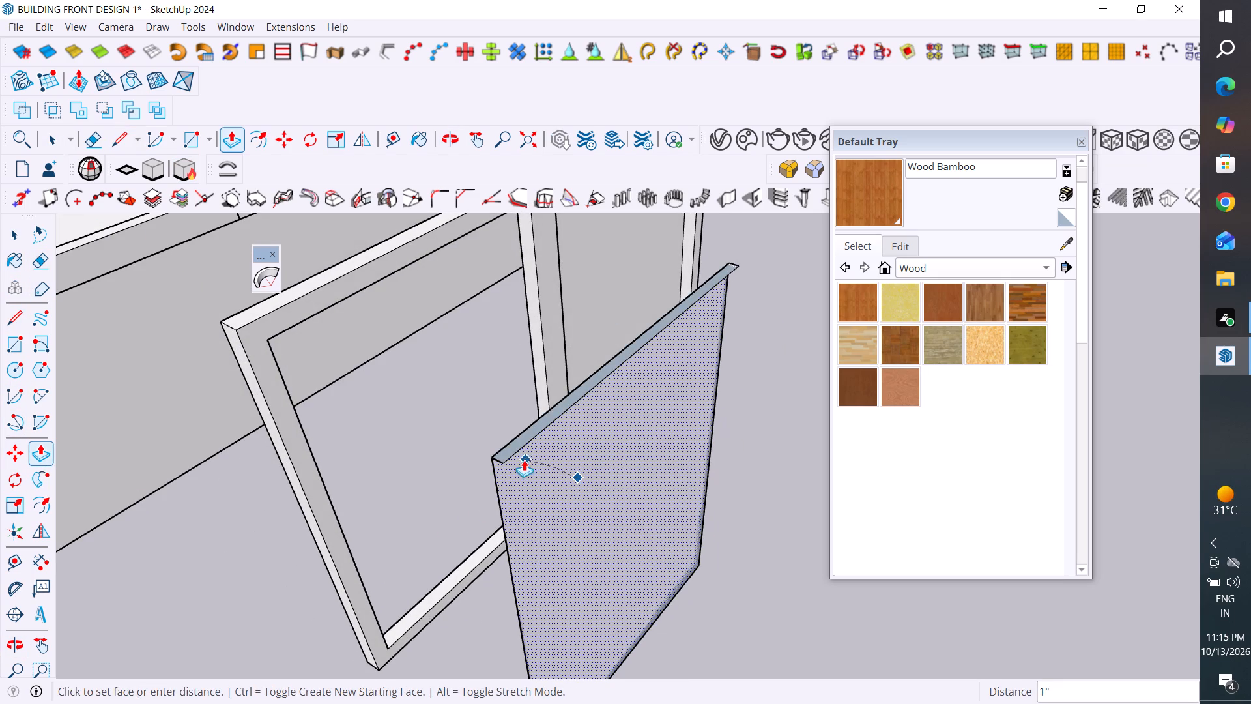
click(508, 456)
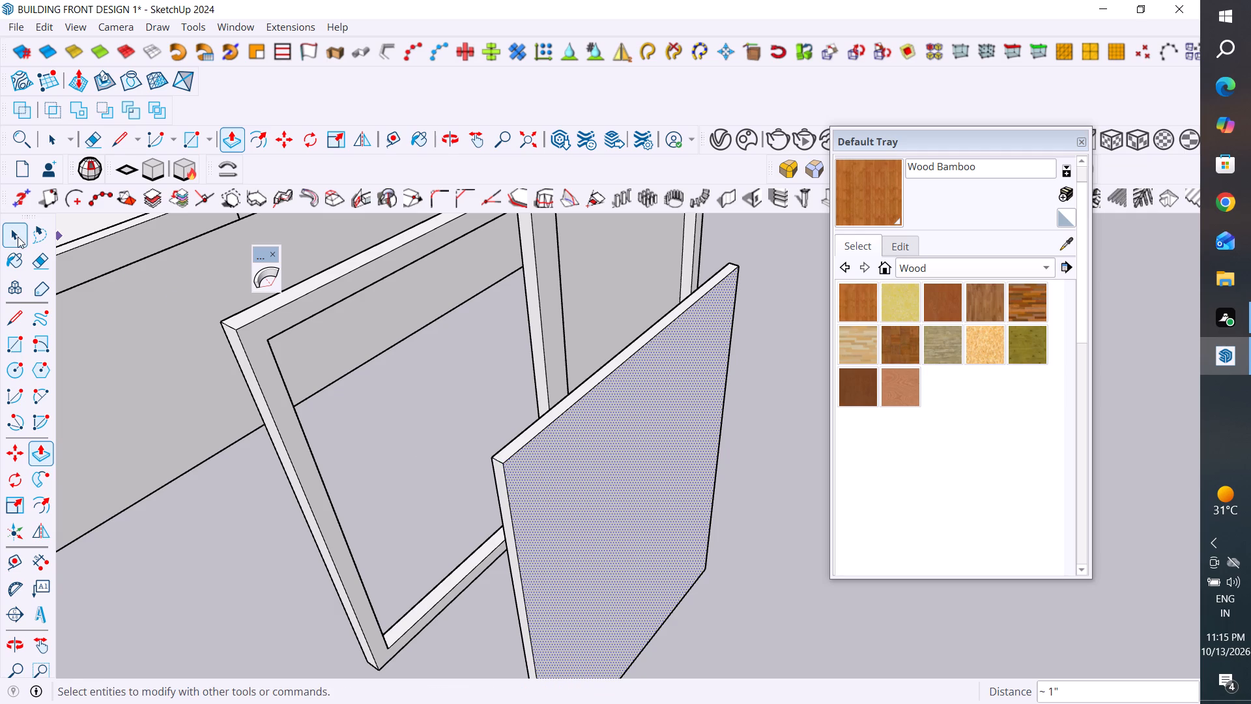
click(18, 237)
Select all of the separate pane's connected faces and edges and make them a group.
click(252, 492)
scroll(265, 529, down, 5)
middle_drag(417, 555, 347, 616)
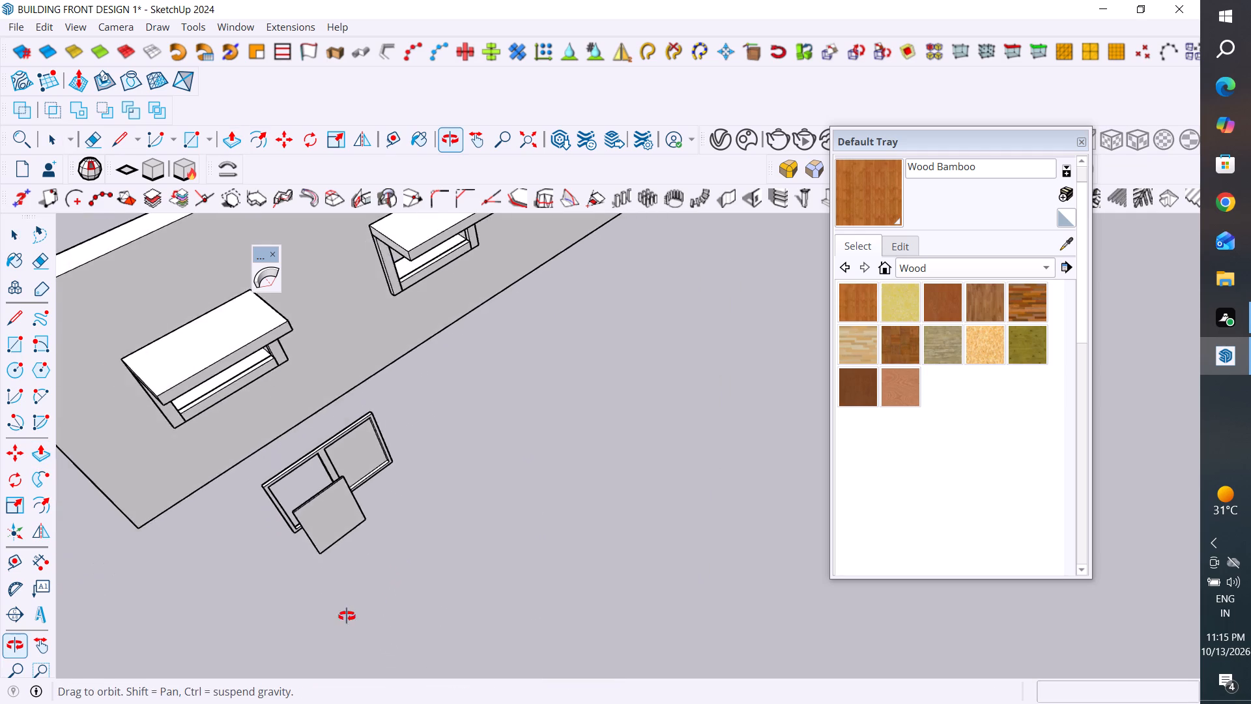
middle_drag(347, 616, 300, 587)
scroll(319, 406, down, 6)
middle_drag(326, 380, 339, 300)
scroll(322, 361, up, 4)
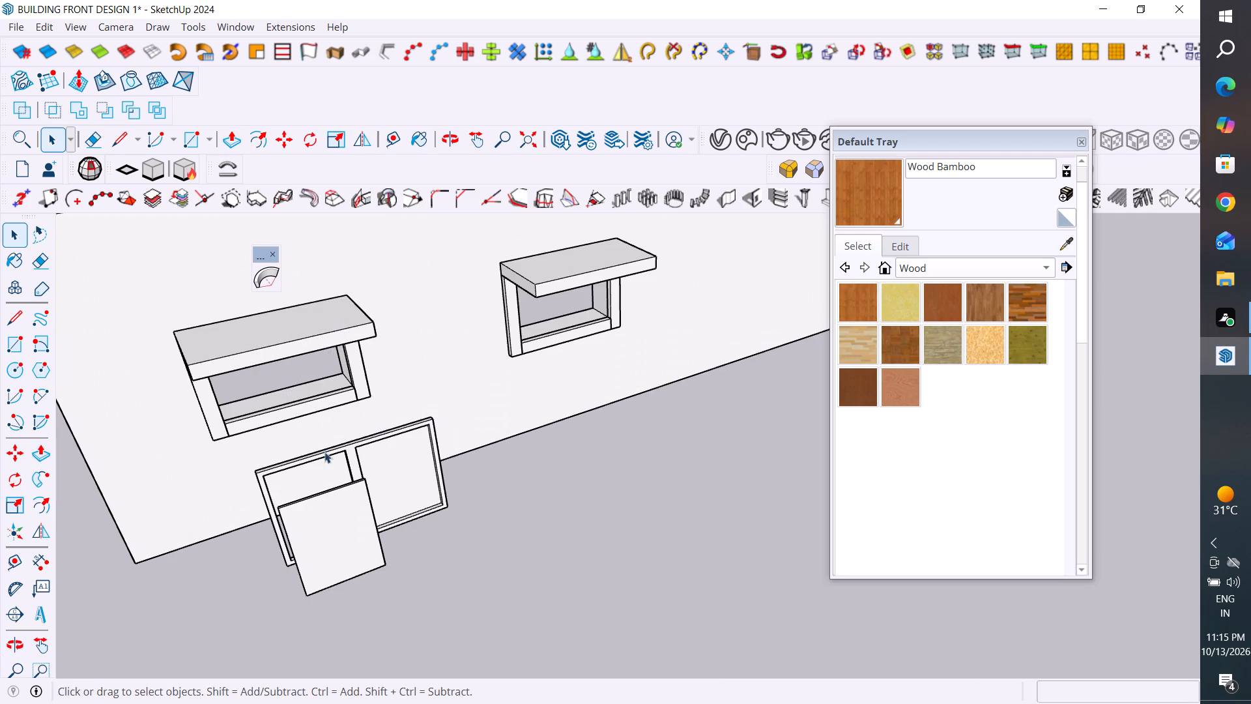
click(327, 497)
triple_click(334, 510)
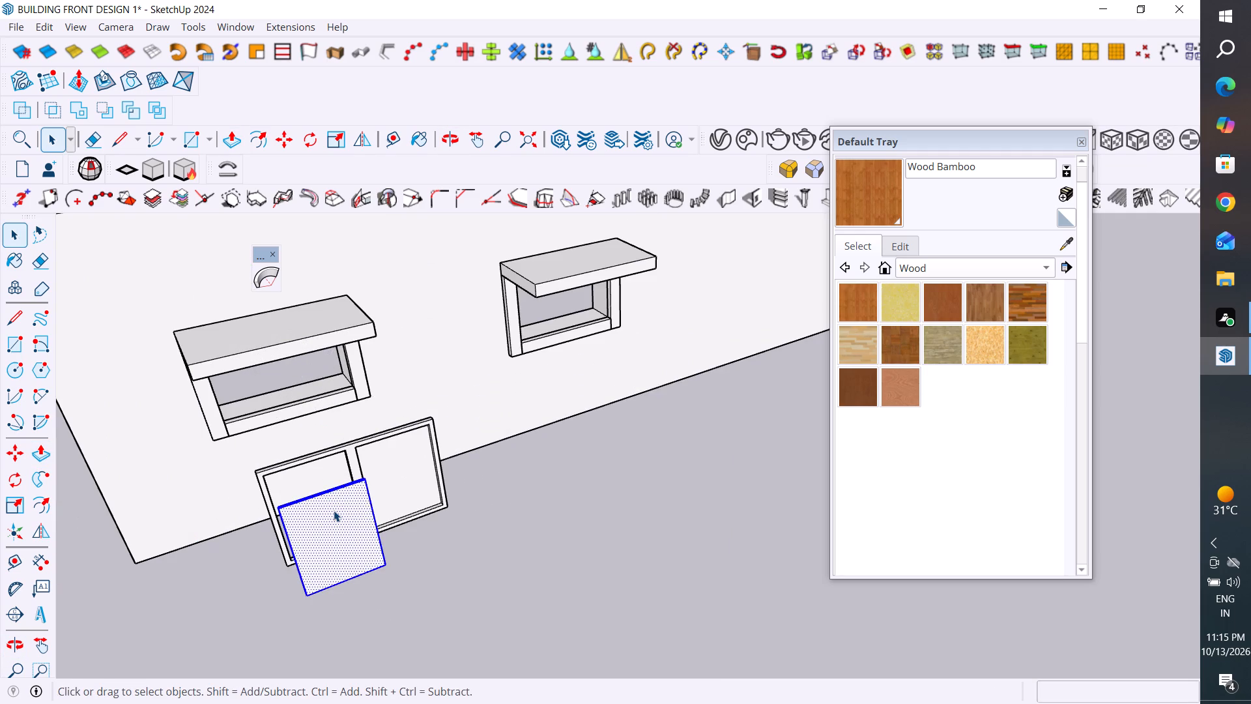
right_click(334, 510)
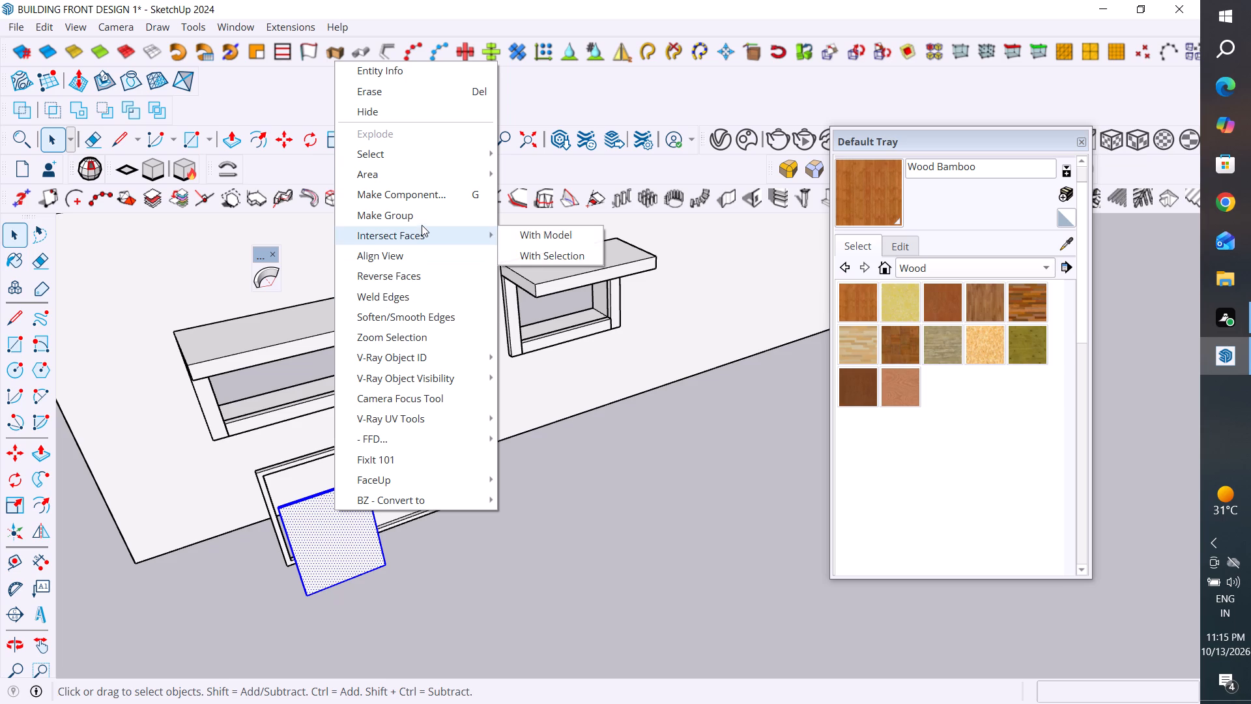
click(422, 221)
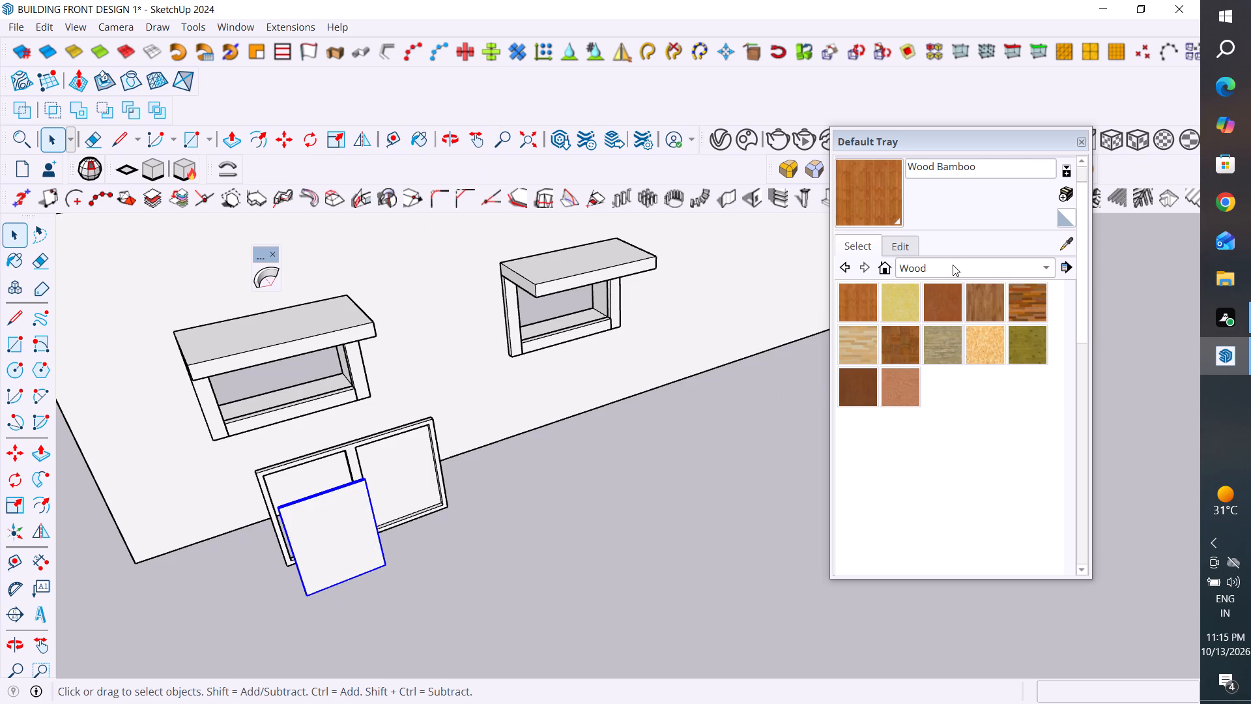
Paint the pane group with Translucent Glass Blue from the Glass and Mirrors materials.
click(953, 265)
click(968, 127)
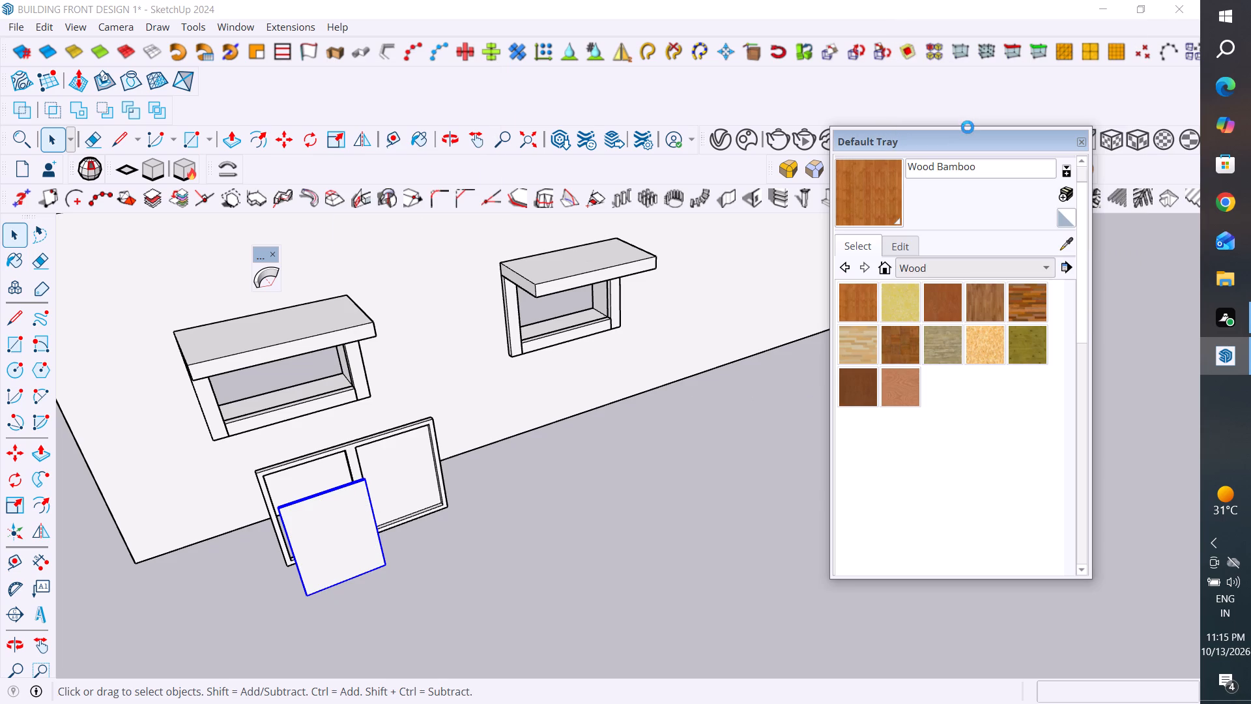
click(985, 307)
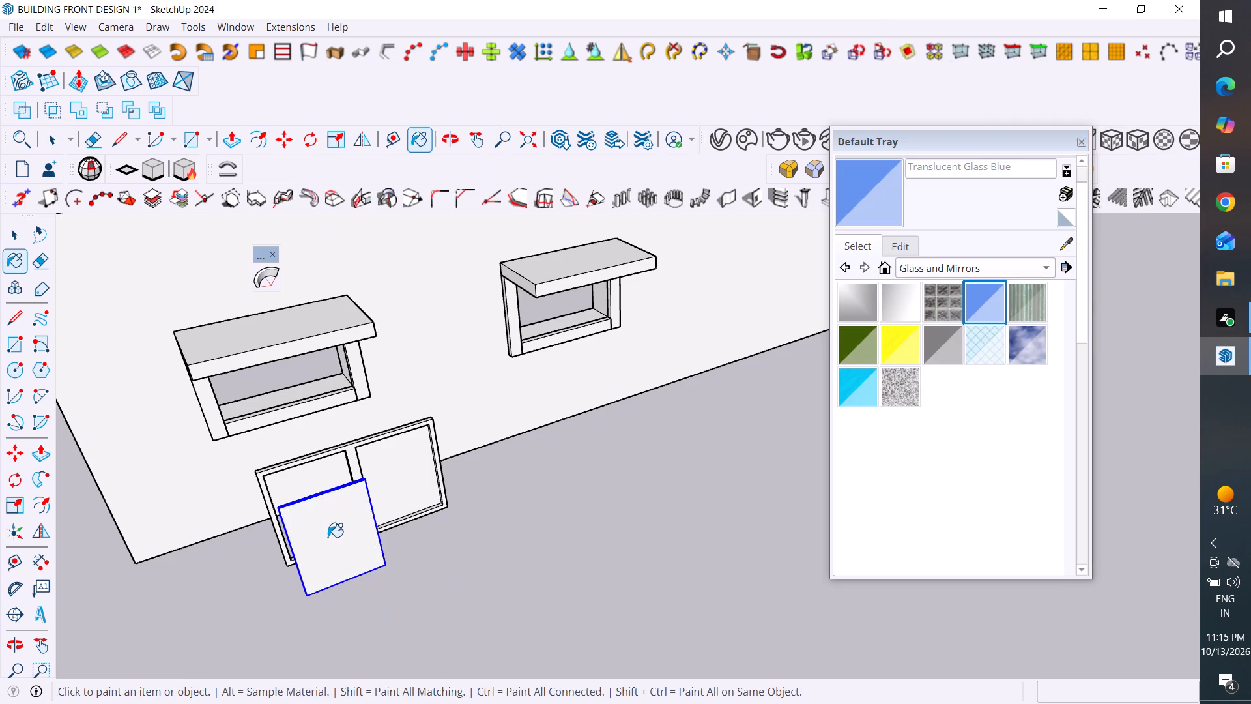
click(325, 512)
click(18, 233)
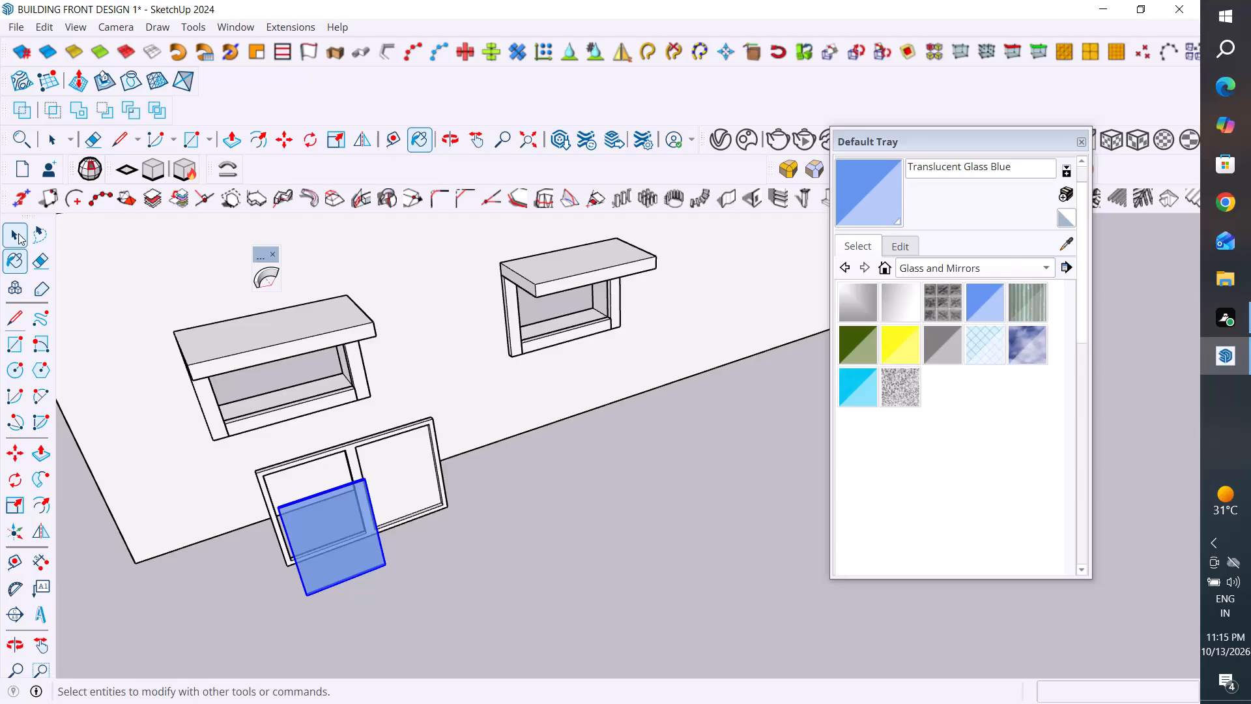
Delete the leftover face filling the window frame's right-hand opening.
drag(523, 574, 532, 578)
scroll(649, 579, down, 3)
middle_drag(594, 566, 482, 516)
click(499, 492)
middle_drag(569, 531, 742, 639)
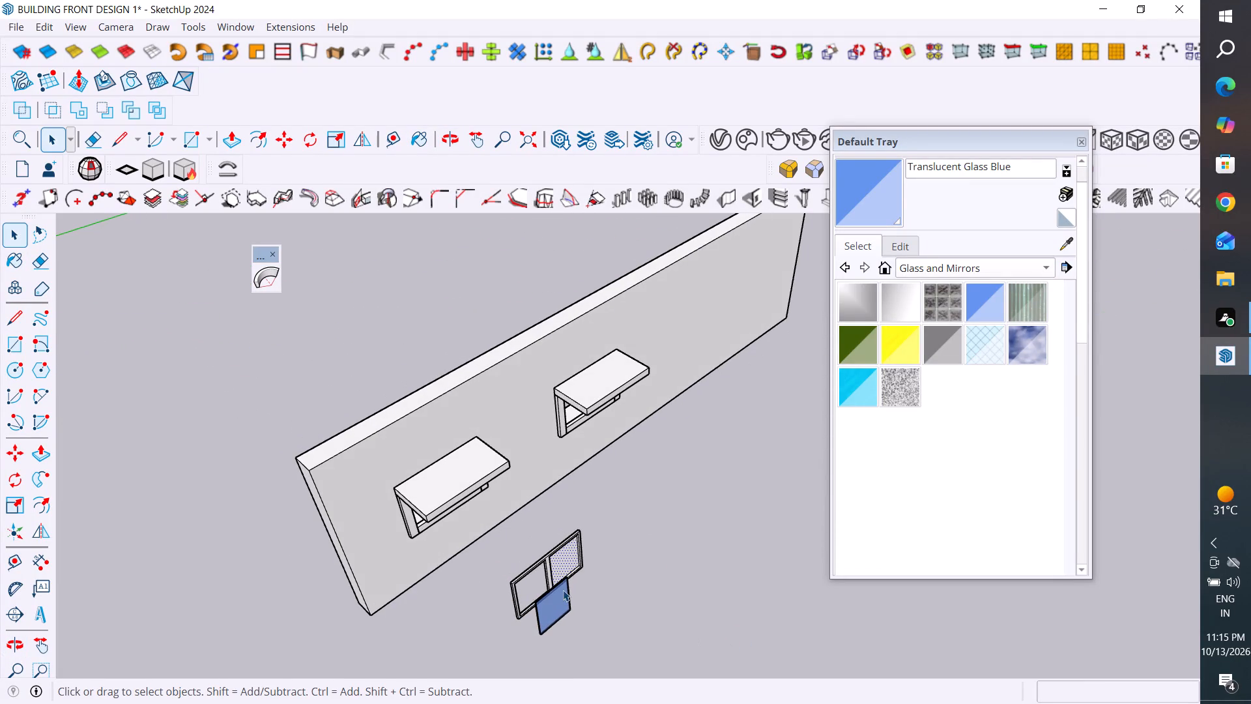
key(Delete)
Copy the blue glass pane by its bottom corner about 13" into the window frame's left opening.
scroll(567, 572, up, 3)
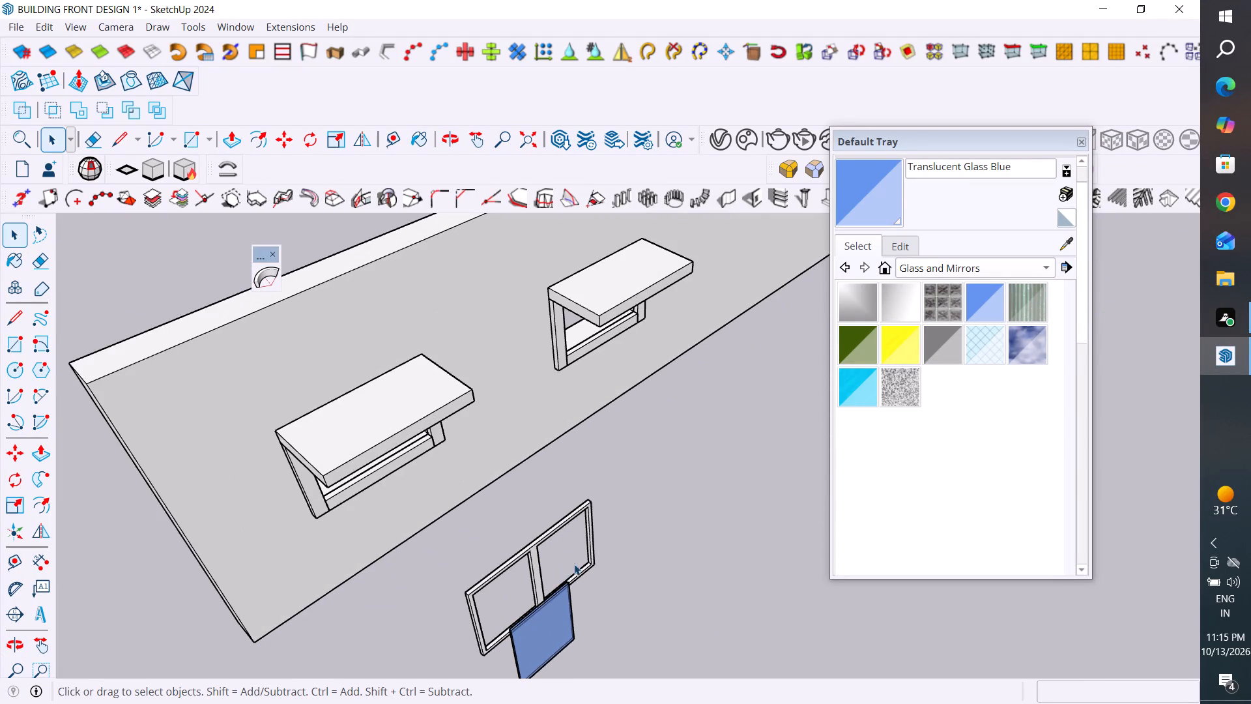
middle_drag(574, 564, 584, 542)
scroll(627, 510, down, 3)
click(582, 582)
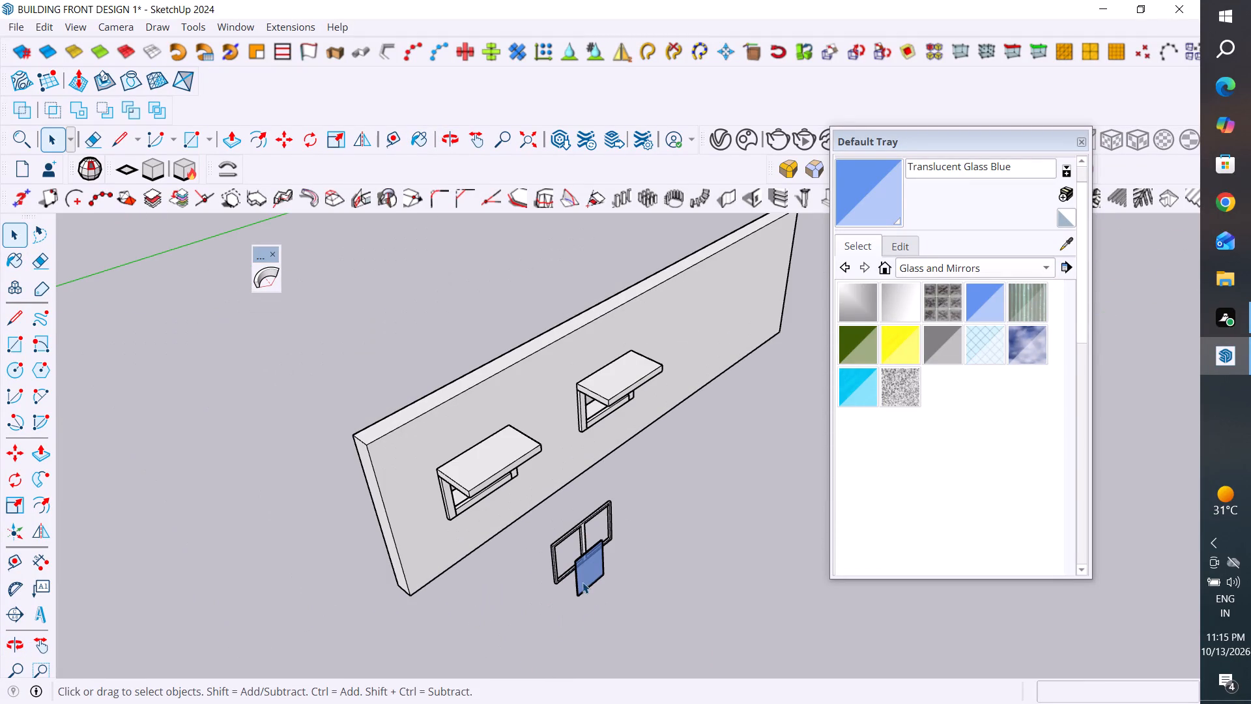
scroll(576, 602, up, 6)
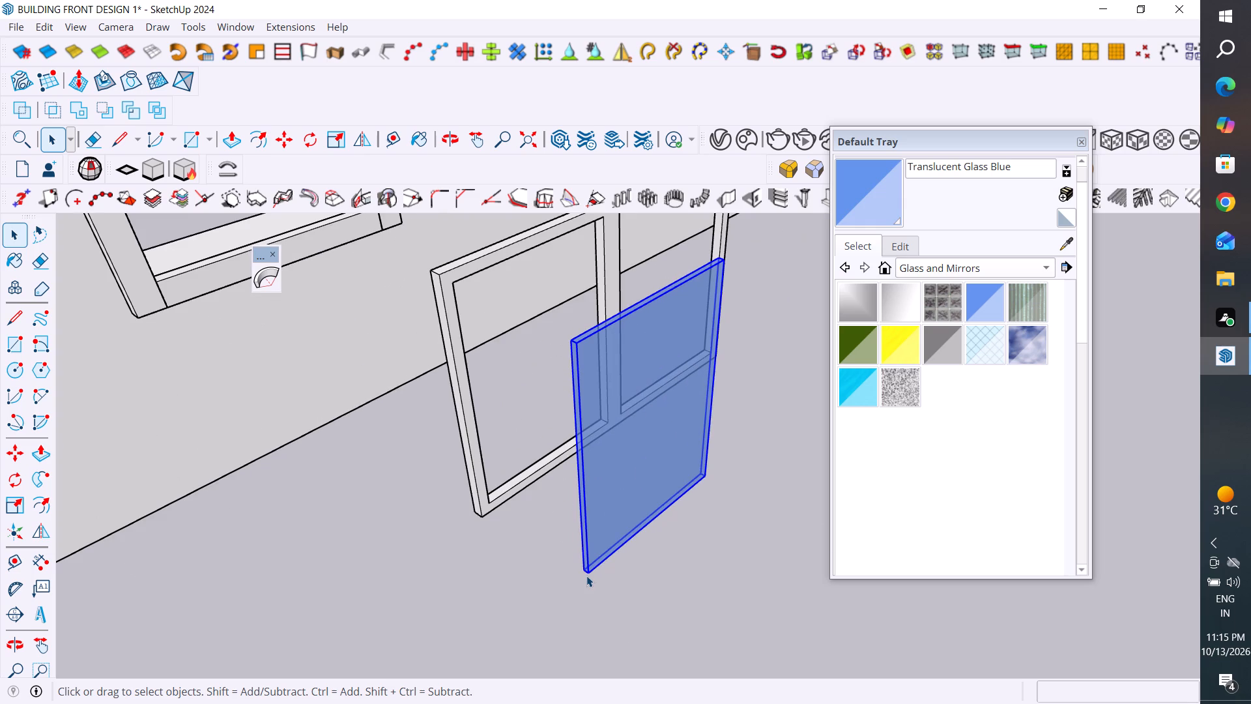
key(m)
scroll(591, 581, up, 3)
scroll(593, 582, down, 4)
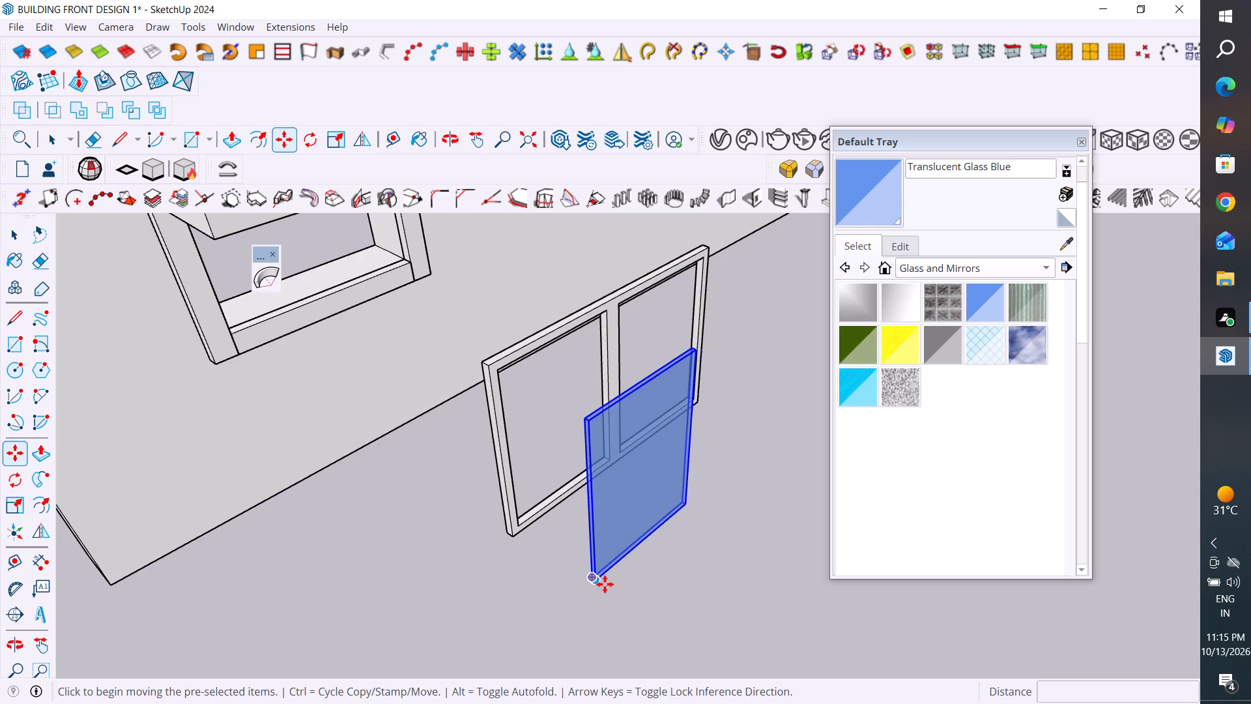
scroll(606, 585, up, 3)
scroll(610, 593, down, 3)
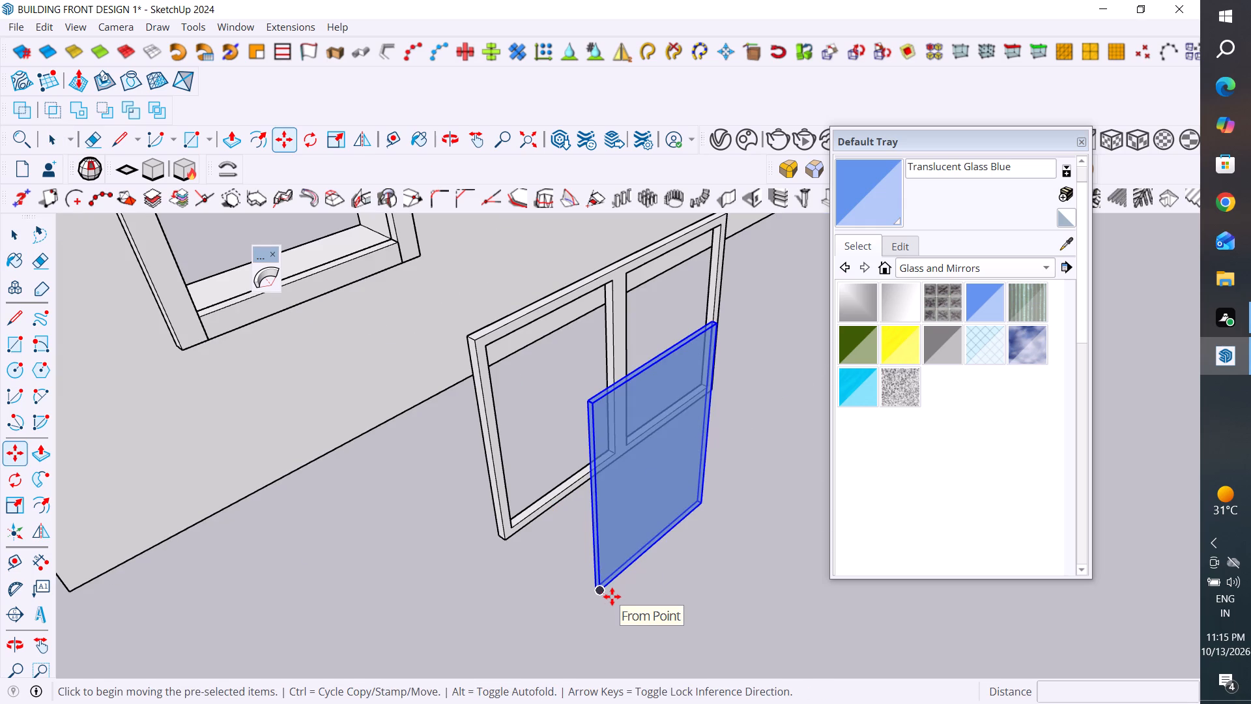
click(612, 596)
scroll(535, 548, up, 4)
scroll(563, 578, down, 3)
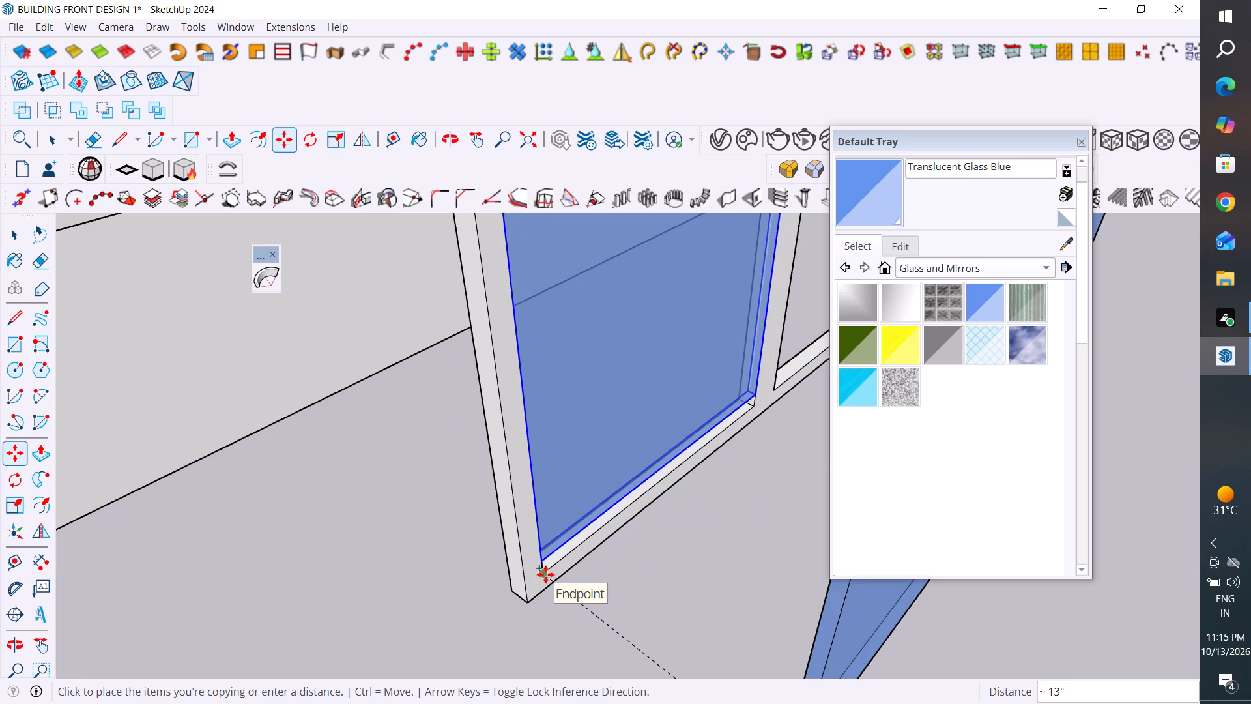
click(545, 574)
scroll(574, 601, down, 4)
middle_drag(586, 611, 725, 482)
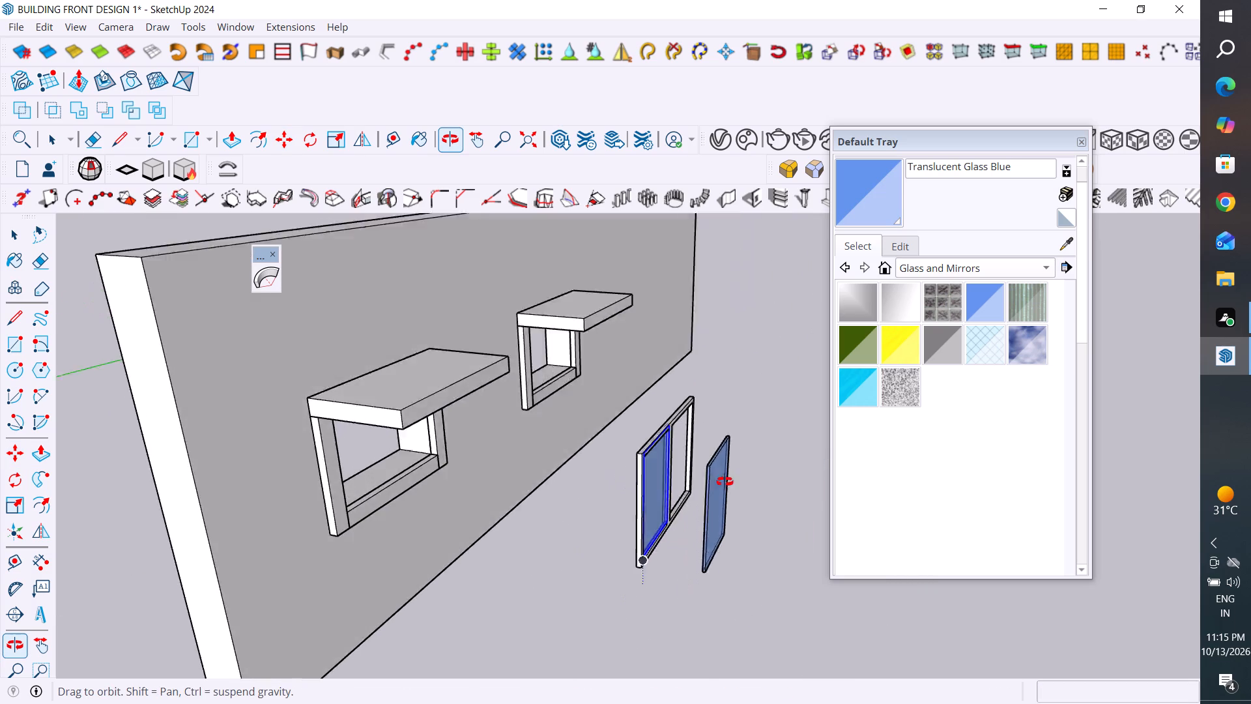
middle_drag(725, 482, 724, 479)
scroll(692, 481, up, 6)
middle_drag(680, 514, 612, 527)
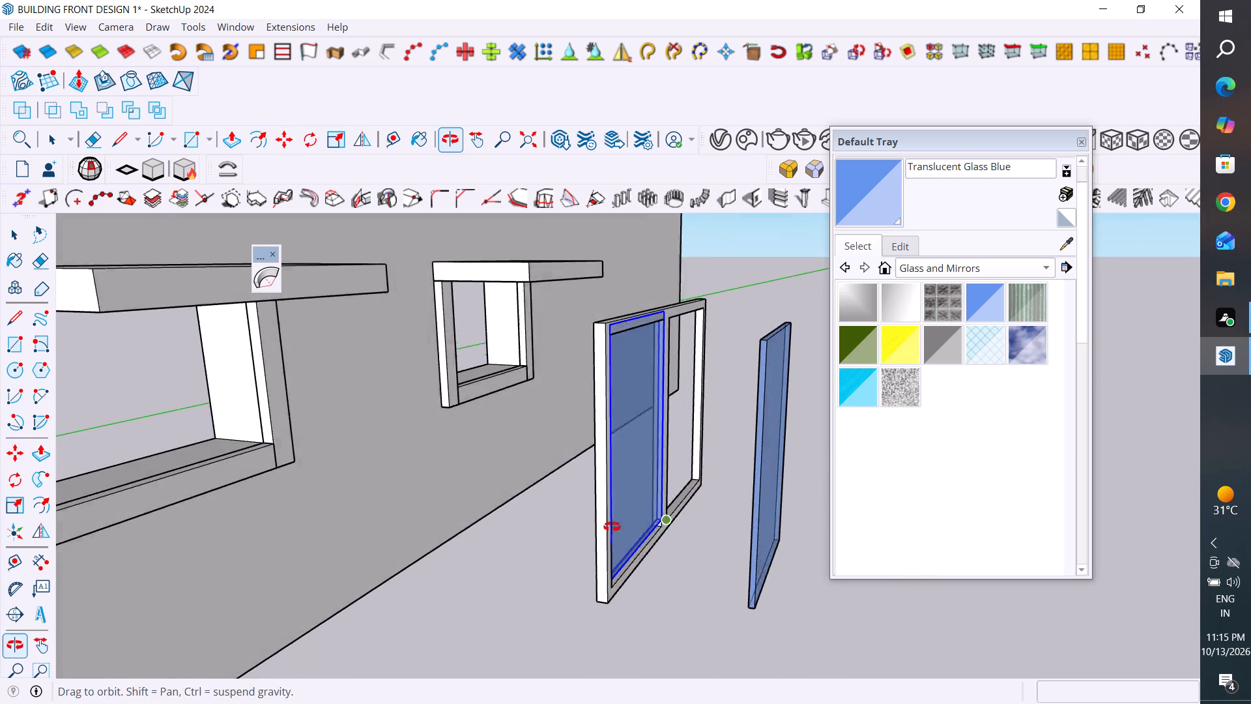
middle_drag(612, 527, 614, 560)
click(19, 241)
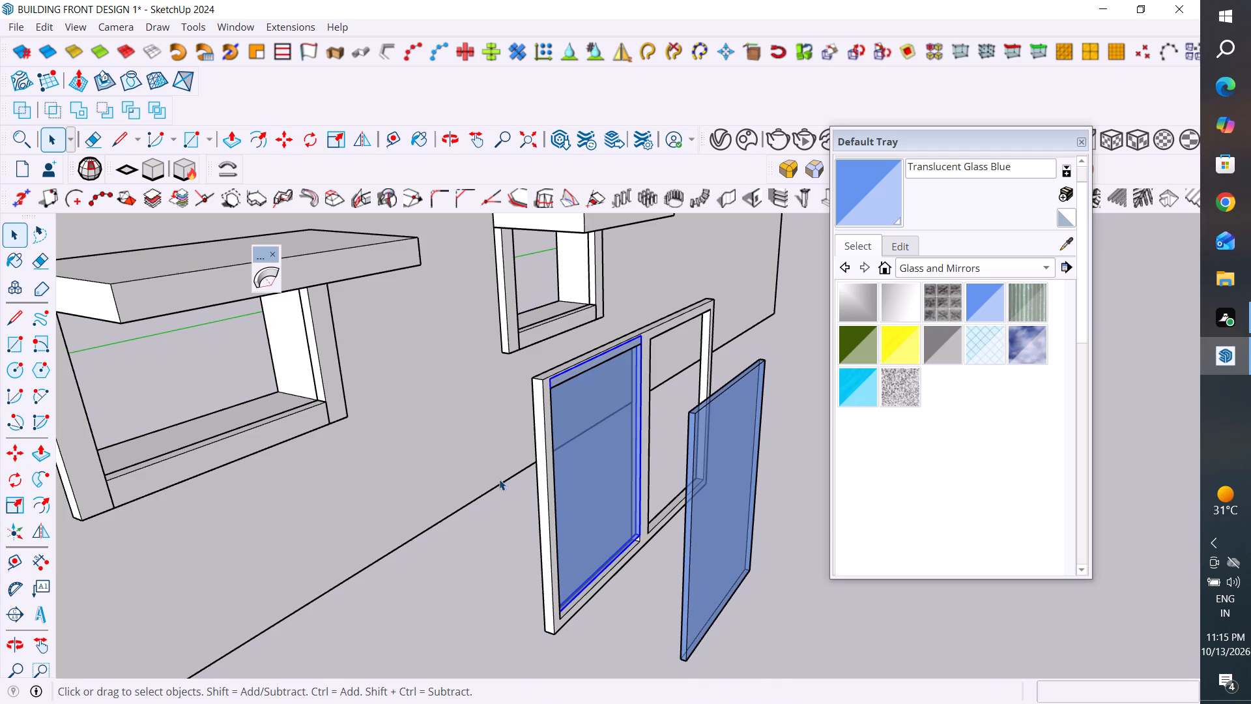
Move the original glass pane 62" away from the window frame, clear of its right opening.
scroll(499, 479, down, 6)
click(558, 520)
key(m)
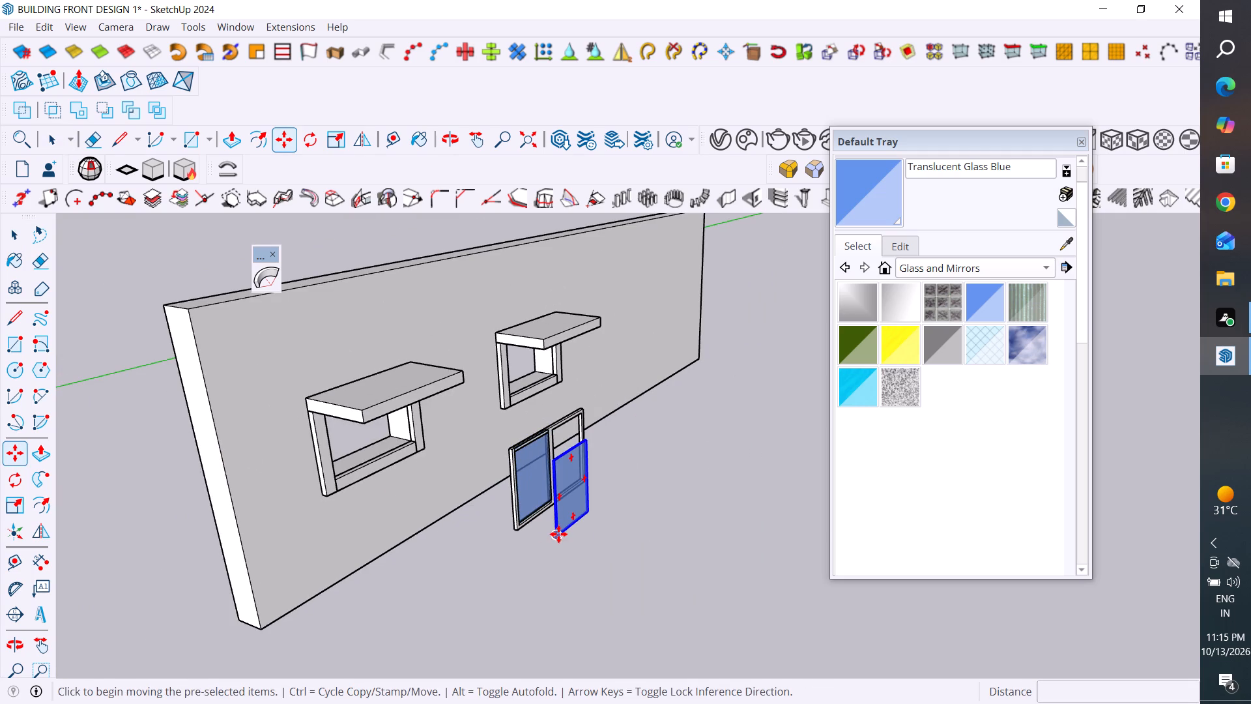
click(558, 534)
click(741, 485)
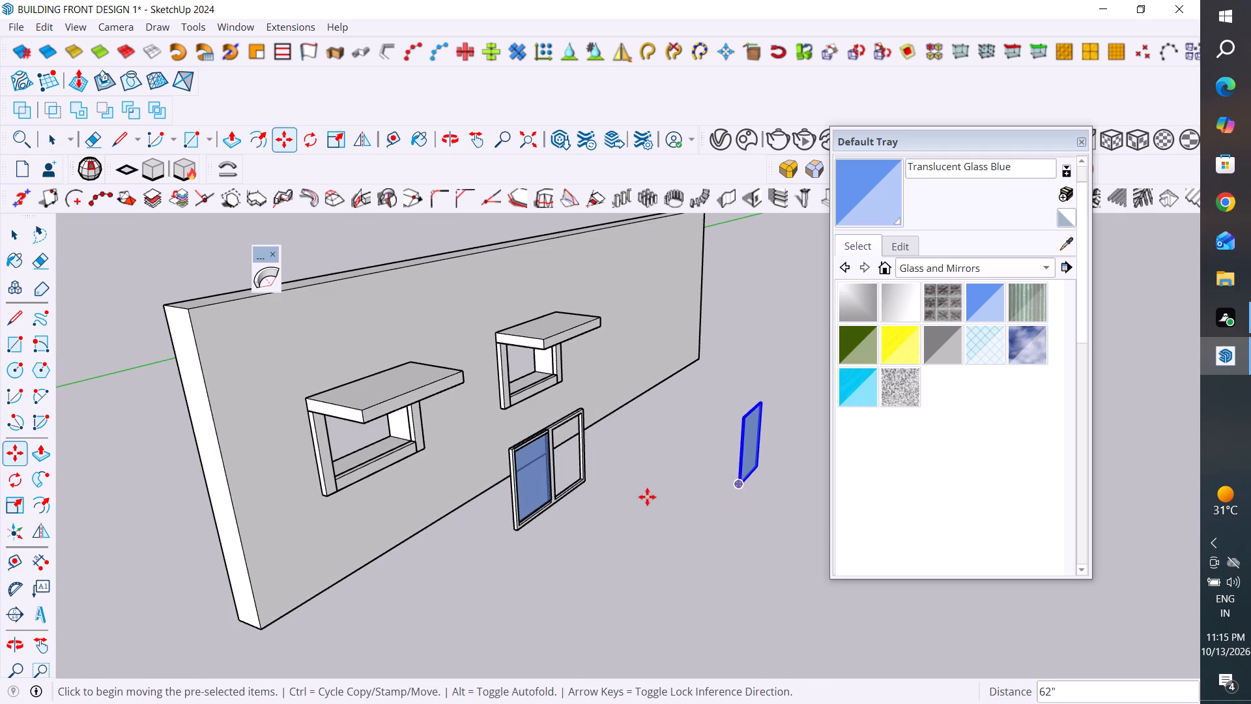
click(12, 235)
click(173, 502)
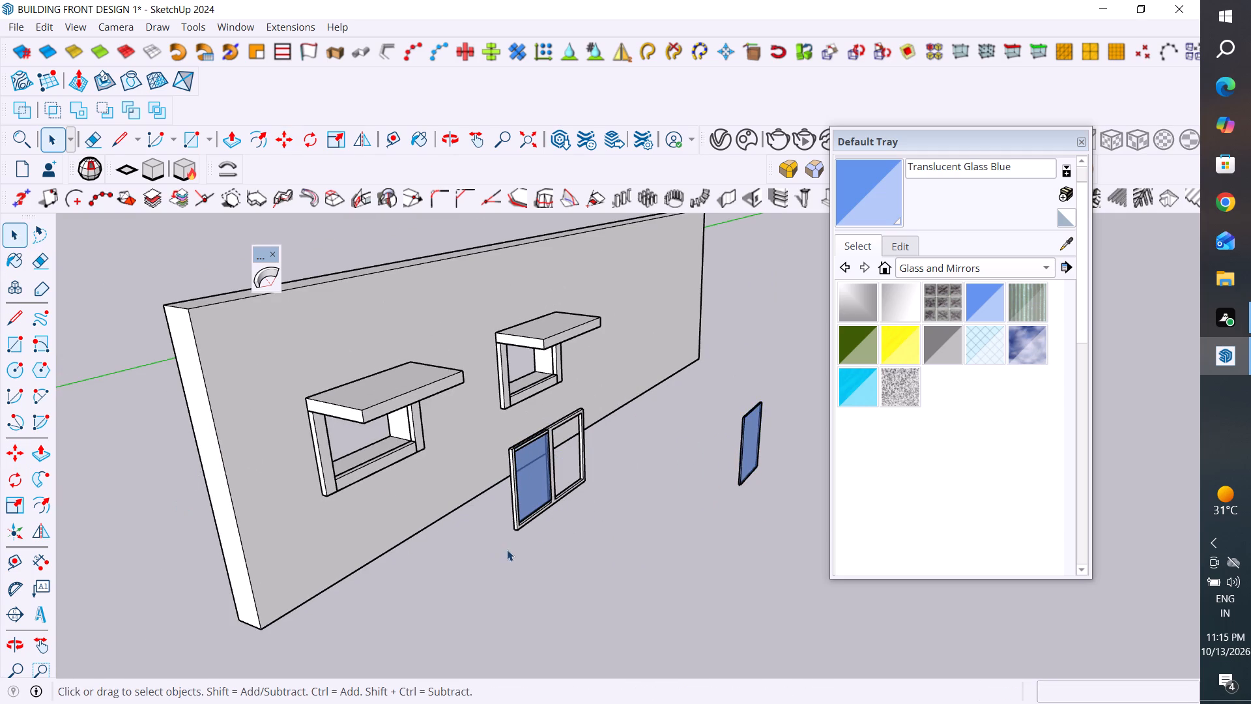
Move the left pane about 1" by its bottom corner to the midpoint of the frame's depth.
scroll(547, 500, up, 3)
middle_drag(545, 478, 424, 407)
scroll(465, 430, up, 3)
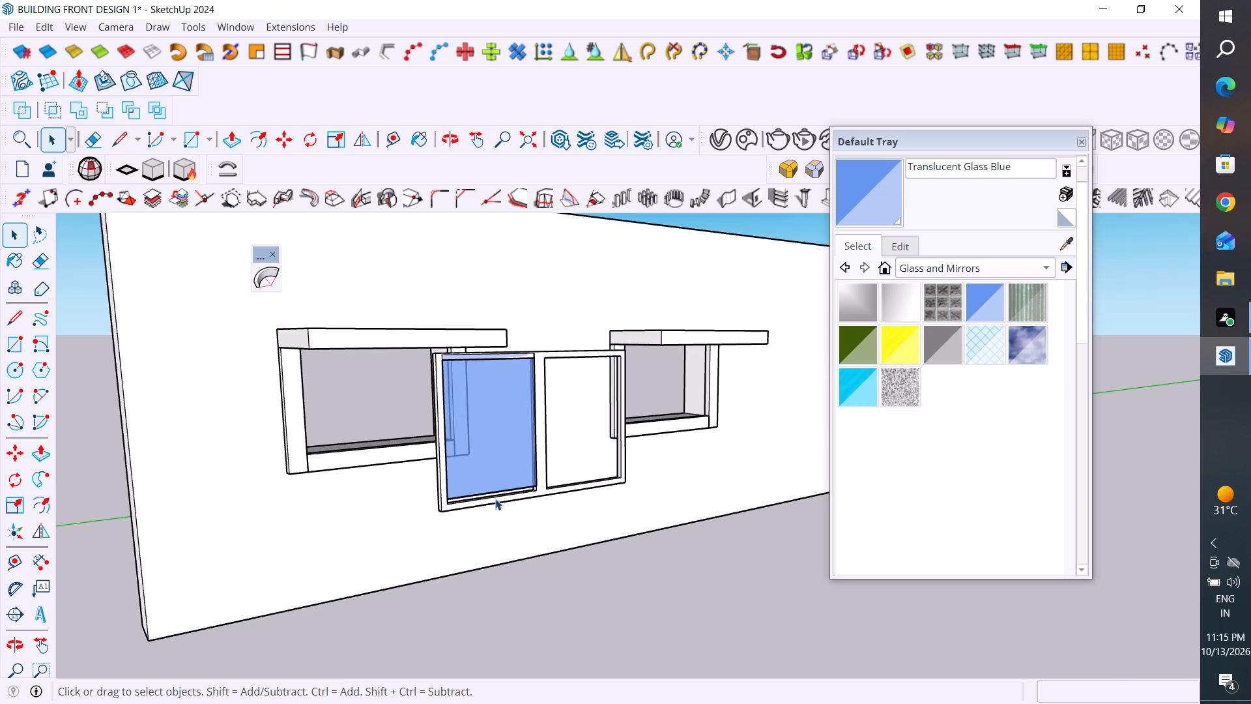
scroll(495, 499, up, 3)
scroll(558, 478, up, 16)
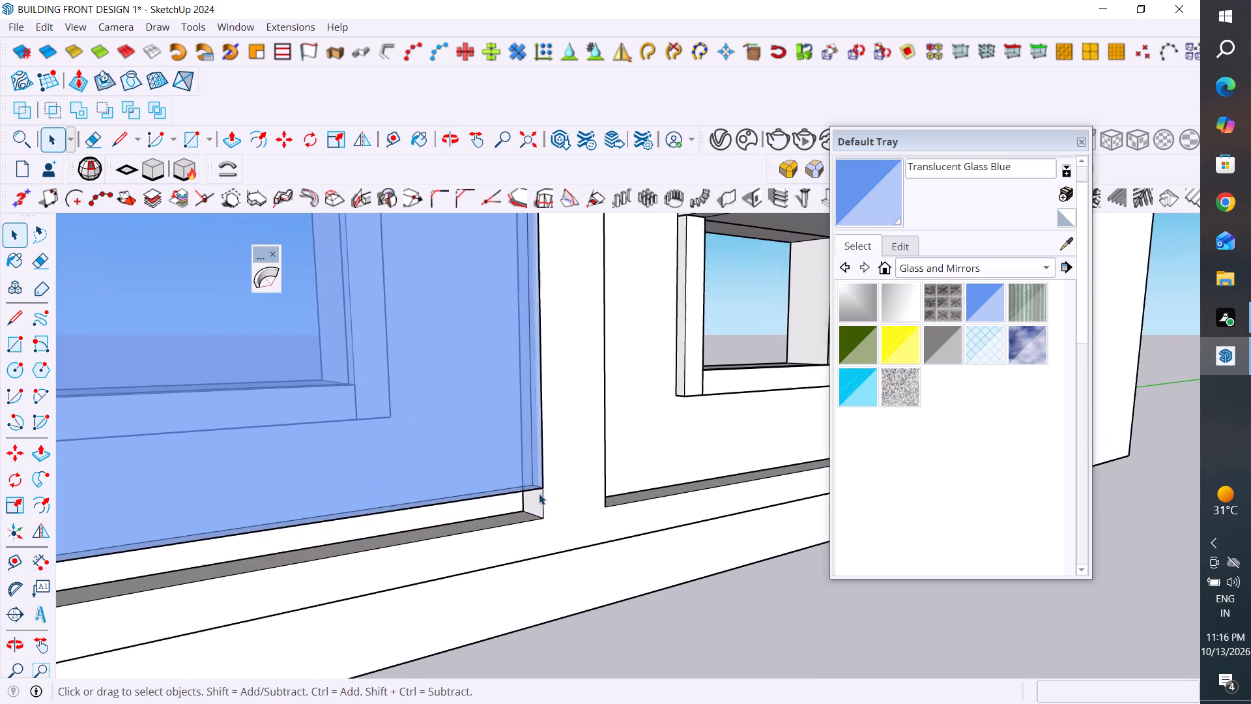
middle_drag(543, 495, 598, 448)
scroll(592, 431, up, 2)
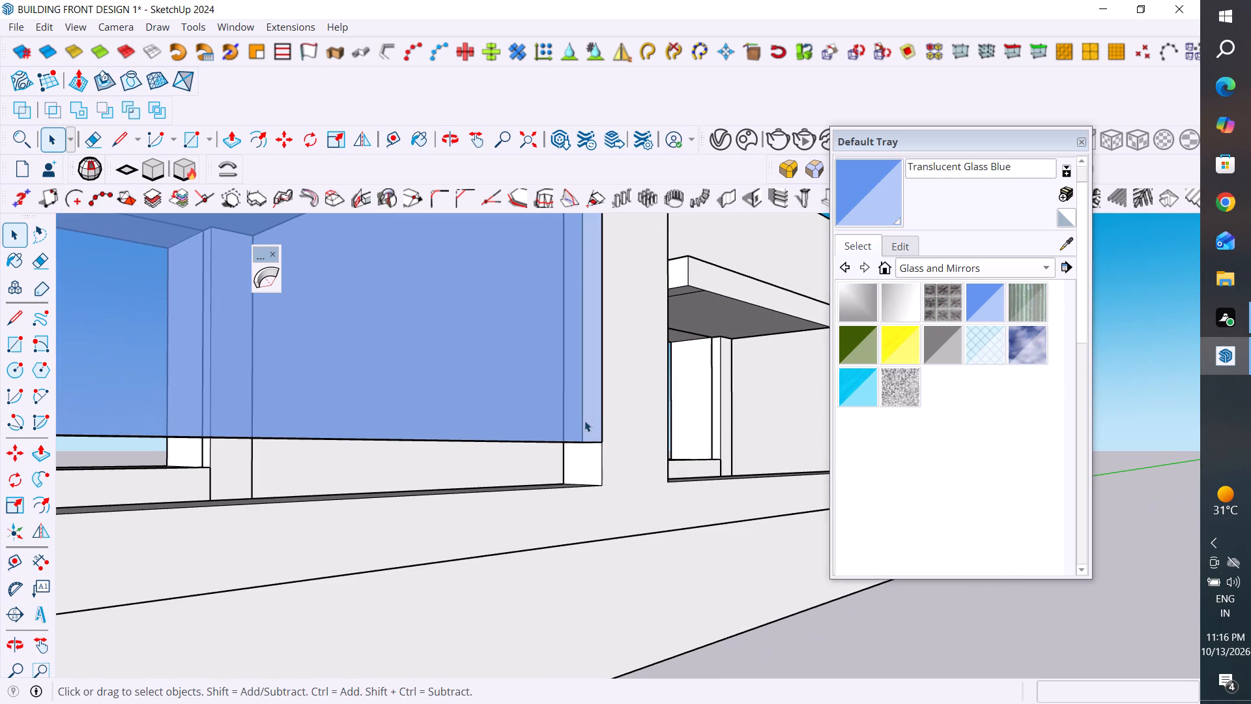
click(582, 418)
key(m)
click(597, 441)
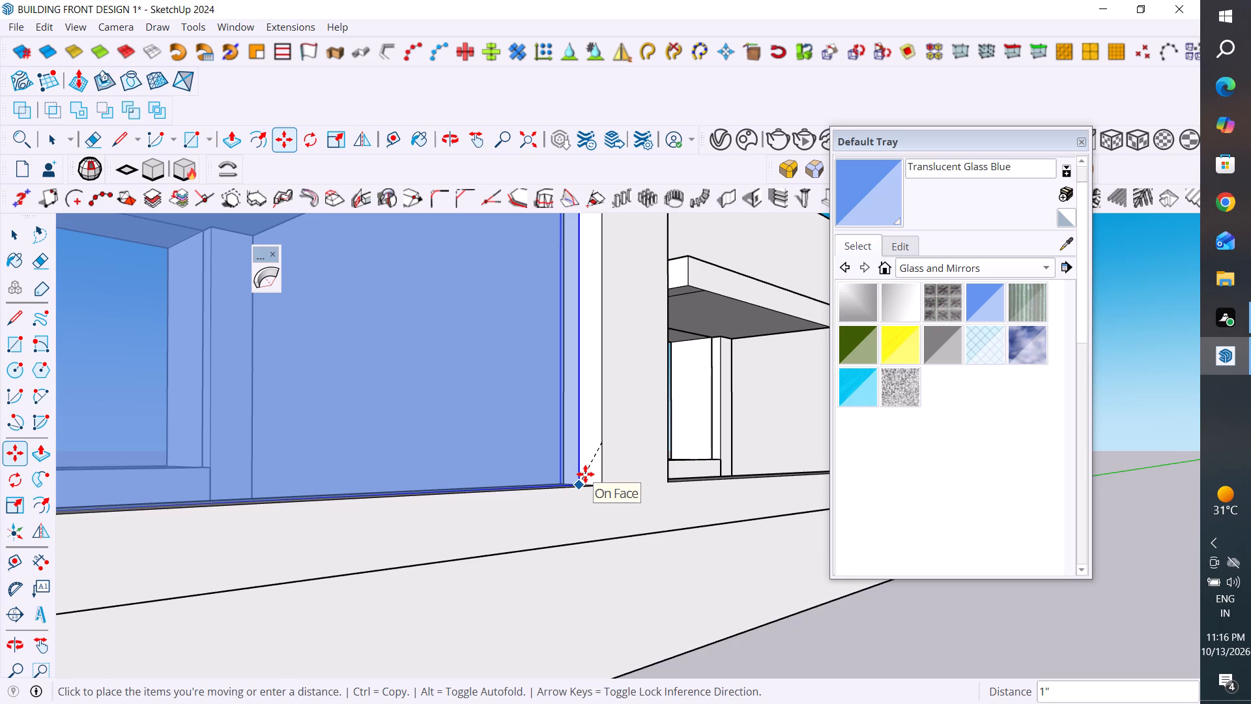
middle_drag(585, 474, 541, 656)
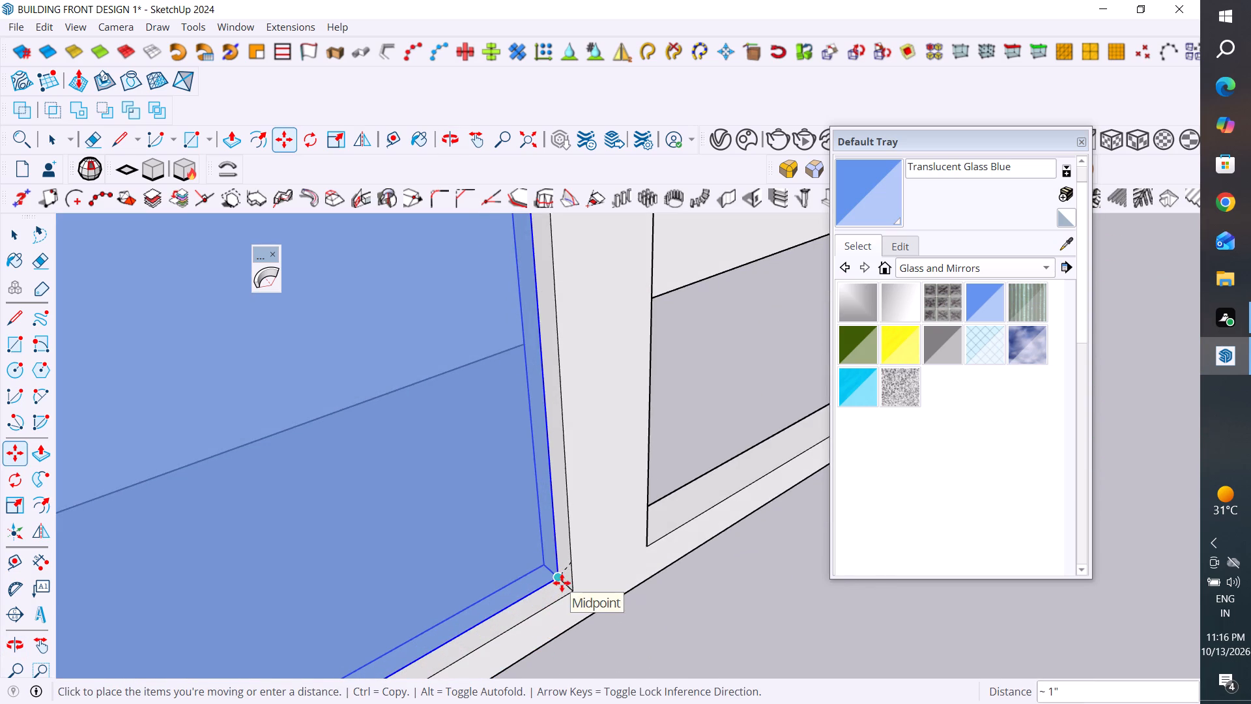
scroll(560, 582, up, 3)
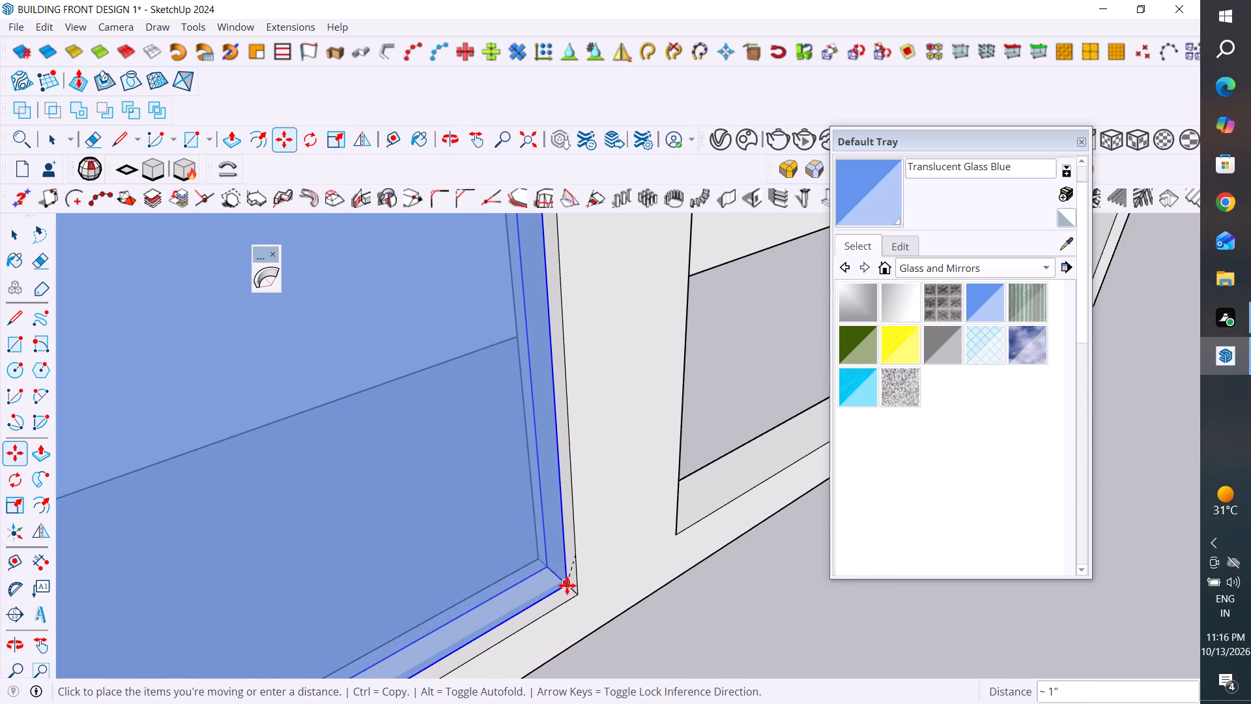
click(567, 585)
scroll(544, 585, down, 20)
scroll(544, 585, down, 5)
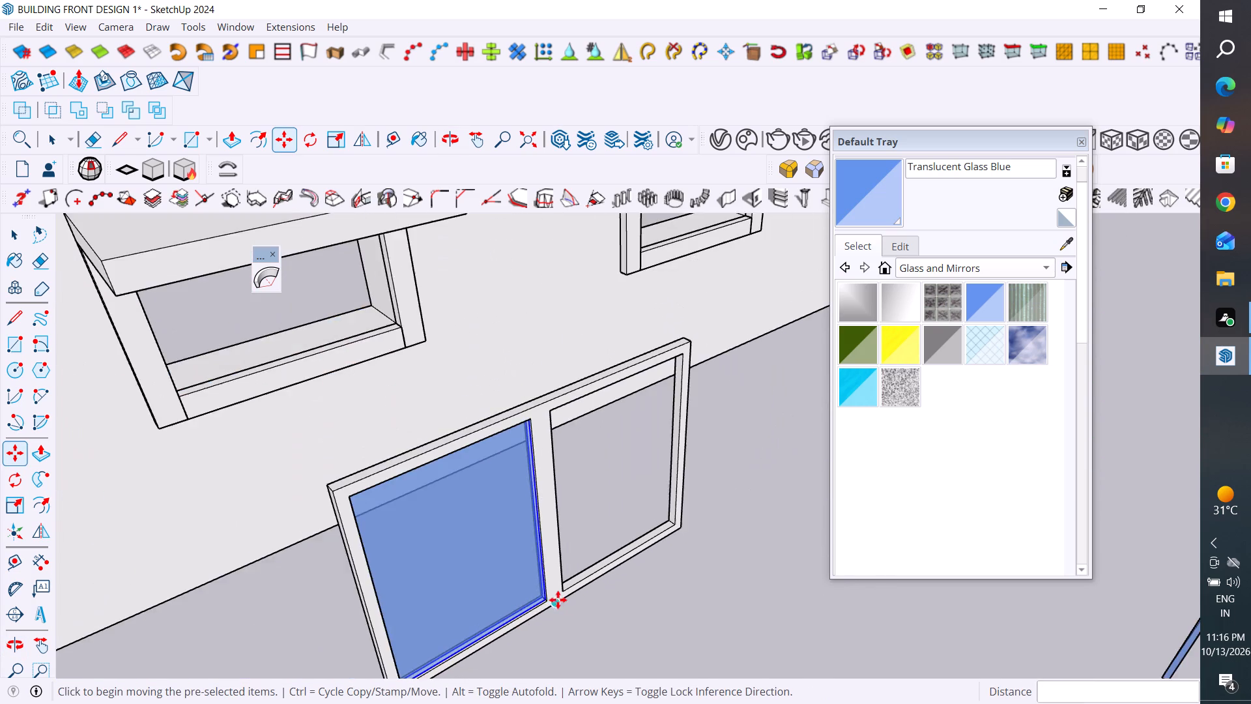
middle_drag(592, 606, 503, 554)
click(11, 236)
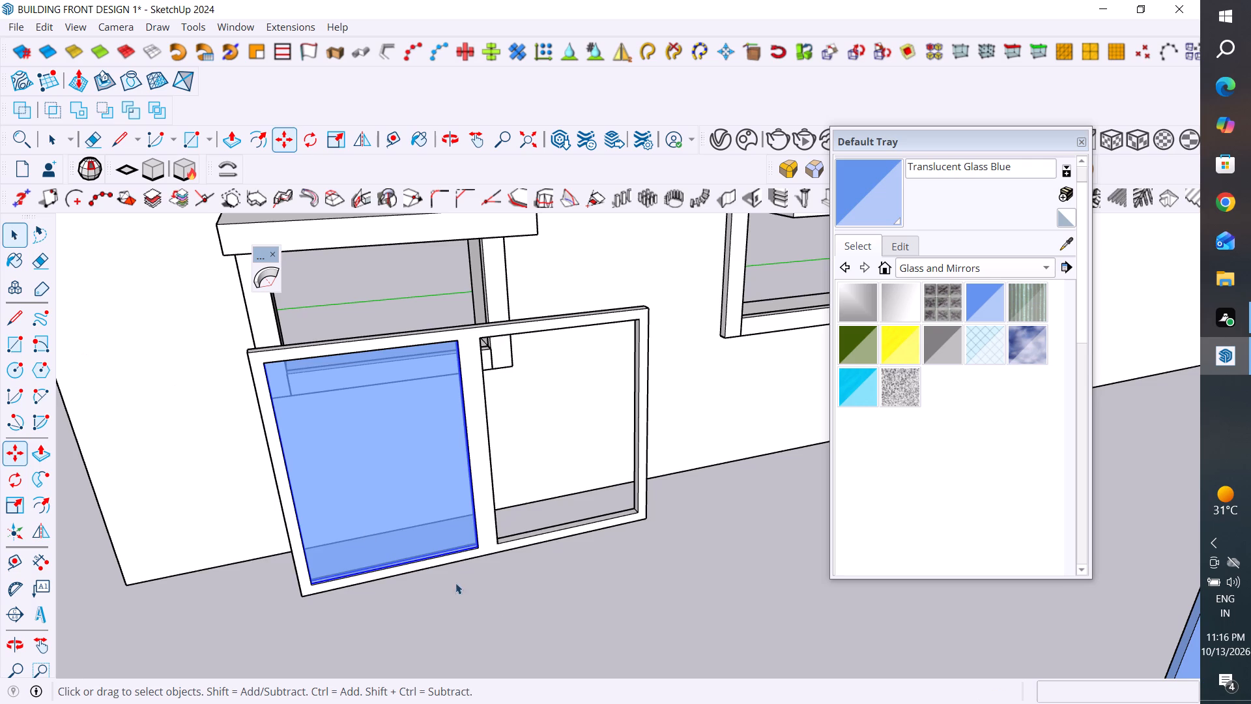
click(510, 615)
Move the separate glass pane by its bottom corner about 57" into the window frame's right opening.
scroll(399, 514, down, 6)
middle_drag(456, 562, 401, 621)
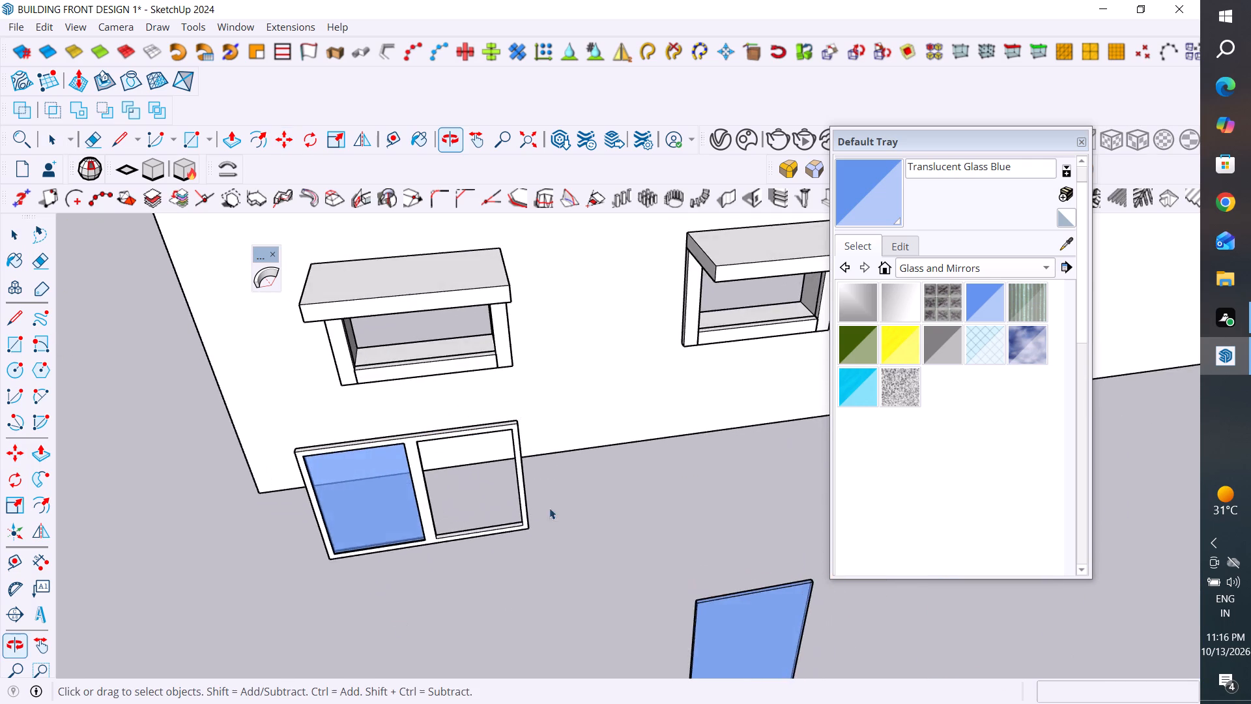
scroll(618, 440, down, 6)
click(680, 534)
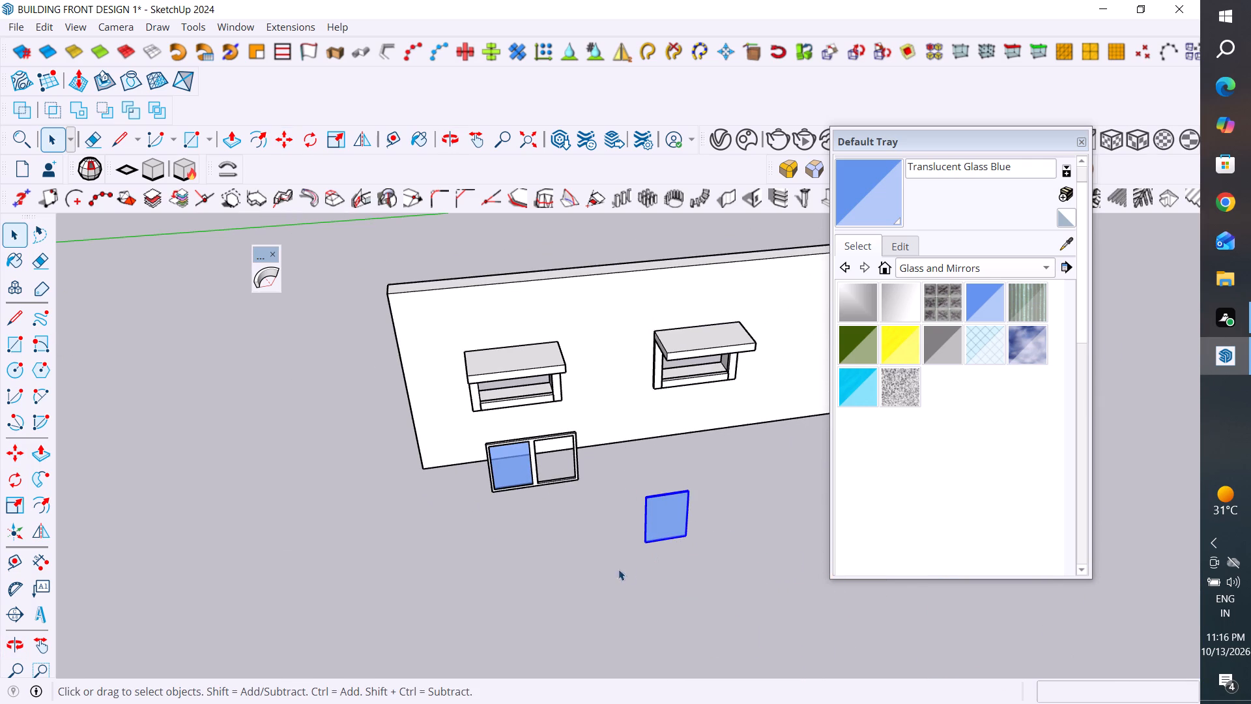
middle_drag(633, 581, 740, 561)
key(m)
scroll(697, 519, up, 3)
middle_drag(714, 528, 777, 538)
scroll(760, 520, up, 4)
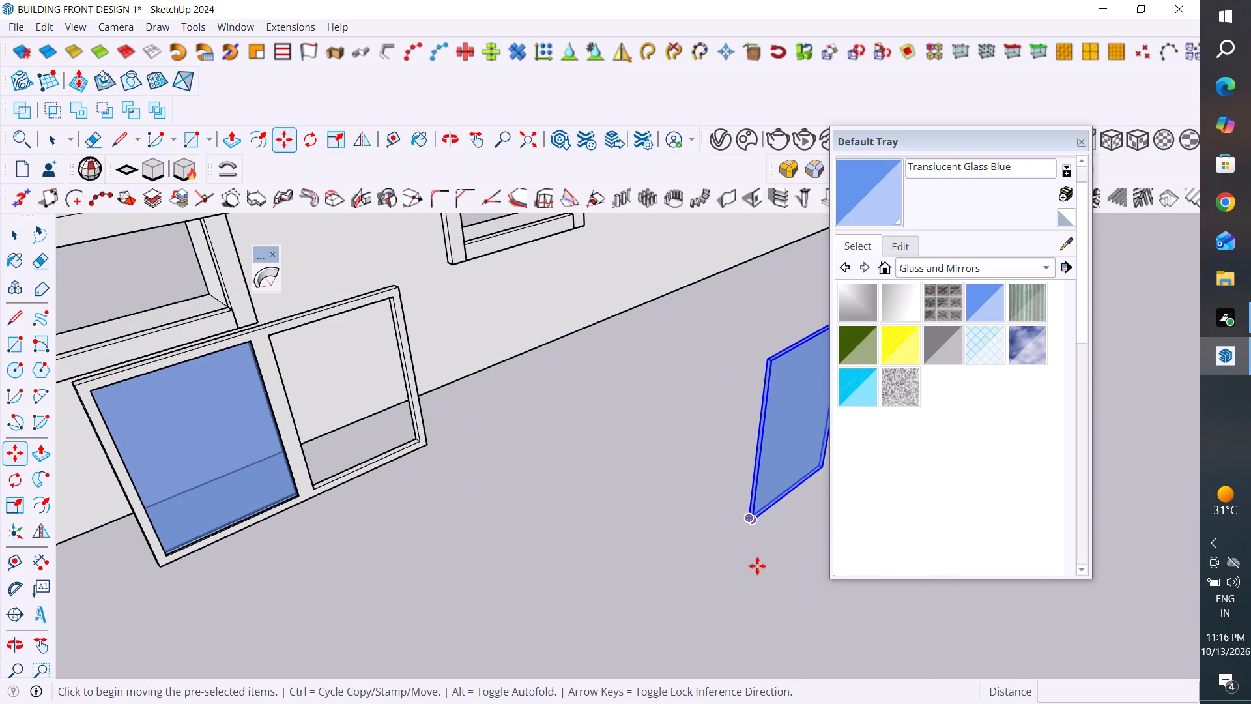
click(755, 523)
scroll(312, 495, up, 4)
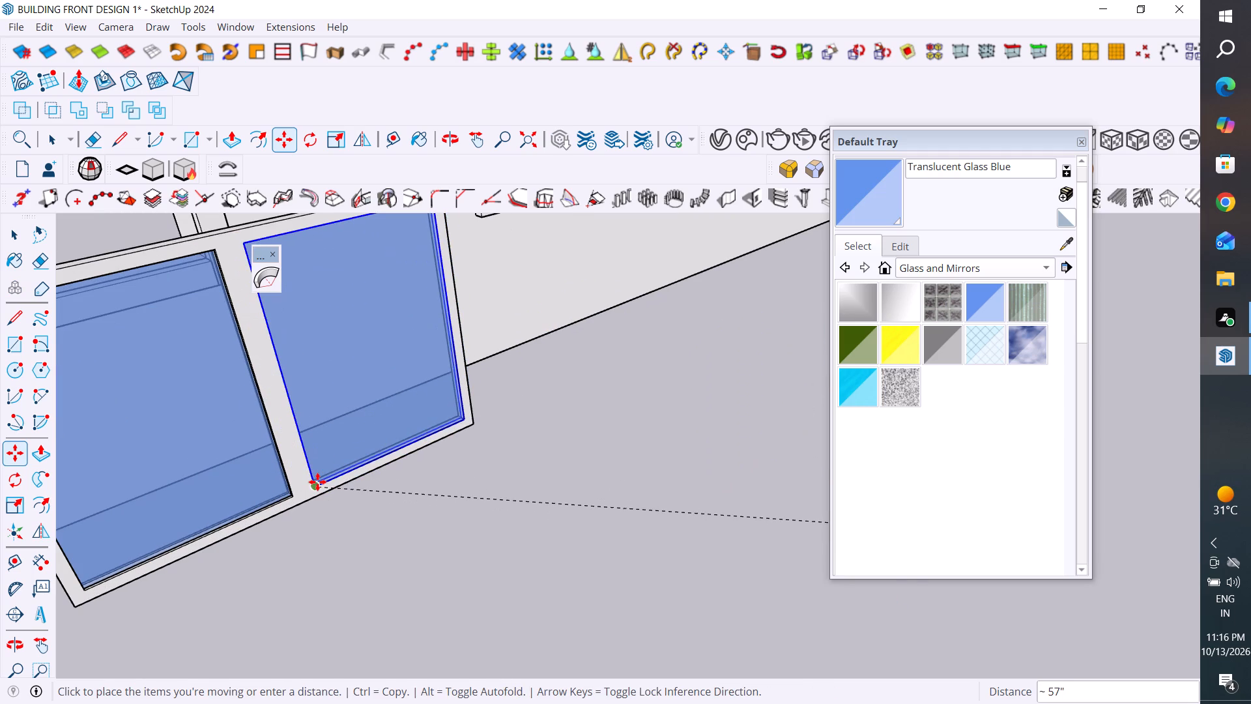
click(317, 482)
middle_drag(589, 477, 540, 501)
scroll(551, 550, down, 4)
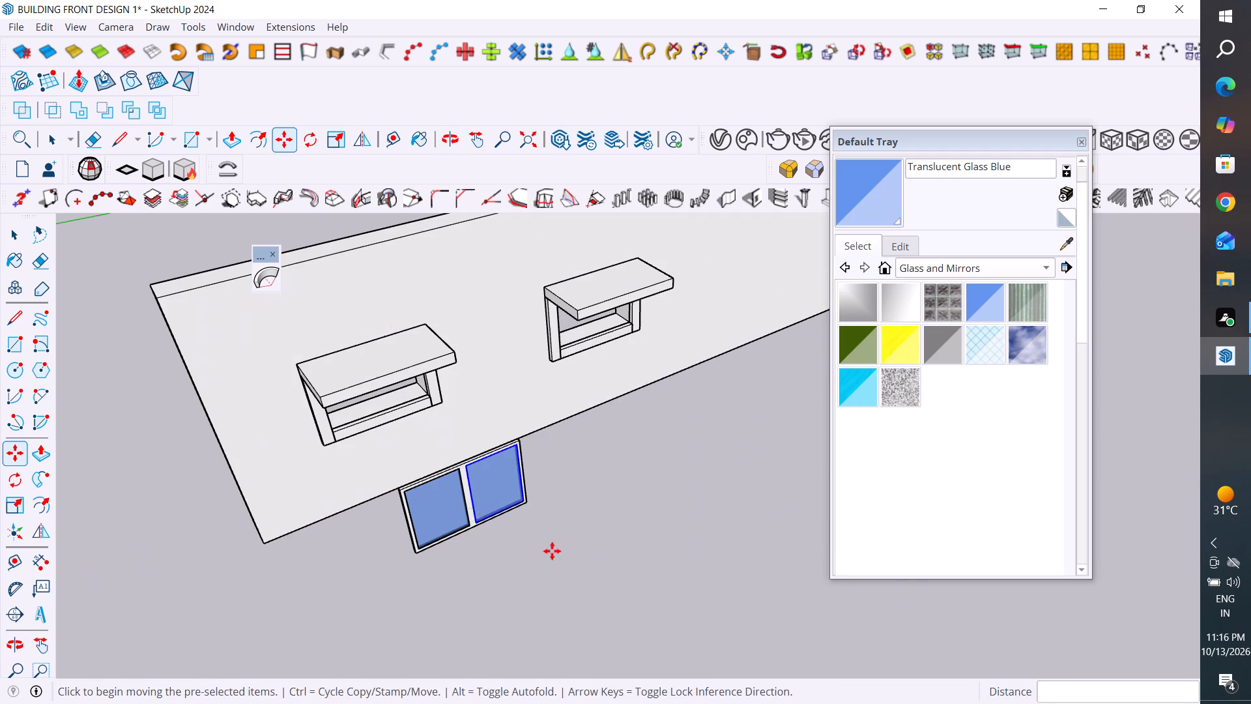
click(25, 245)
Move the right pane about 1" by its bottom outer corner to the middle of the frame's depth.
middle_drag(453, 495, 379, 361)
scroll(379, 361, down, 1)
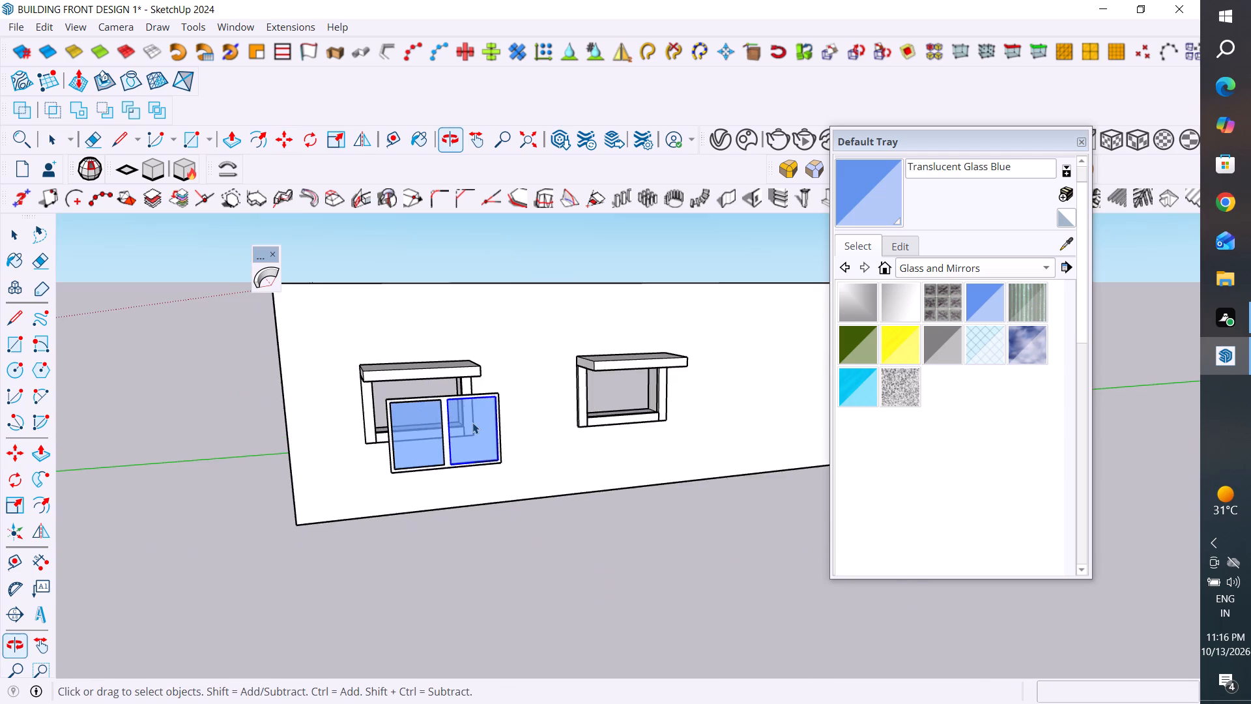
scroll(472, 422, up, 4)
middle_drag(513, 412, 413, 400)
scroll(433, 387, up, 4)
scroll(521, 508, up, 3)
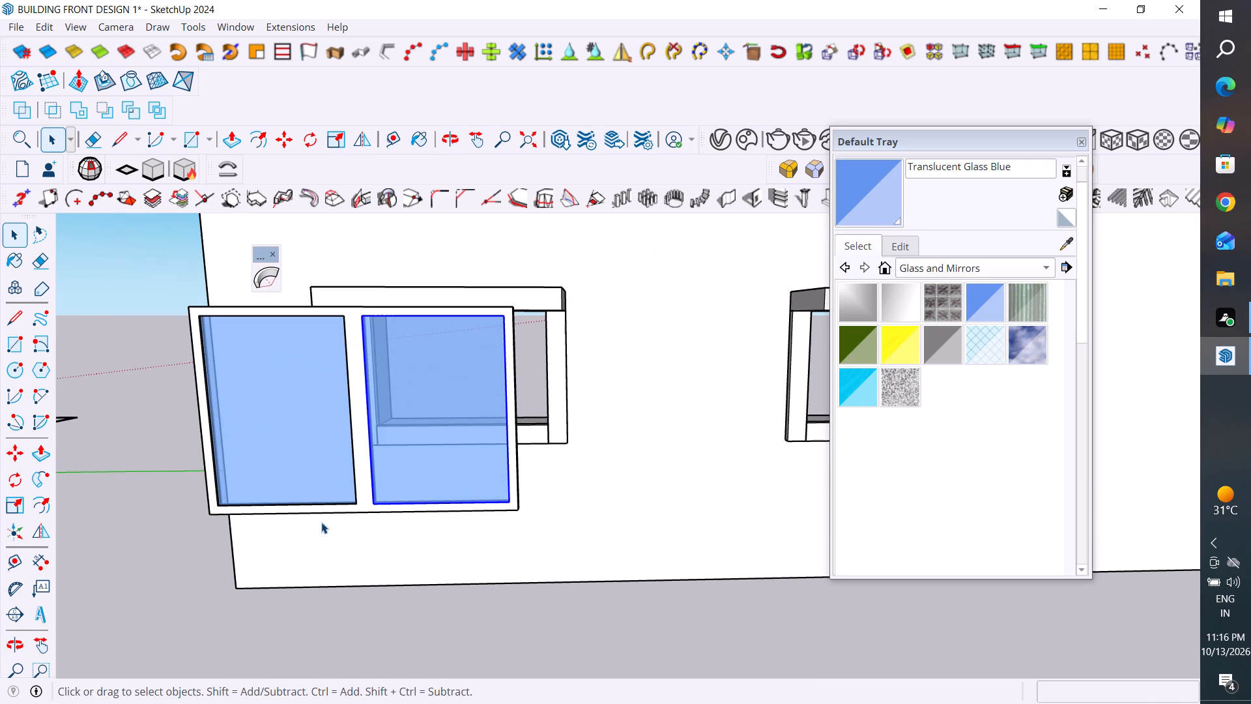
scroll(360, 447, down, 2)
middle_drag(493, 504, 319, 564)
scroll(350, 449, up, 2)
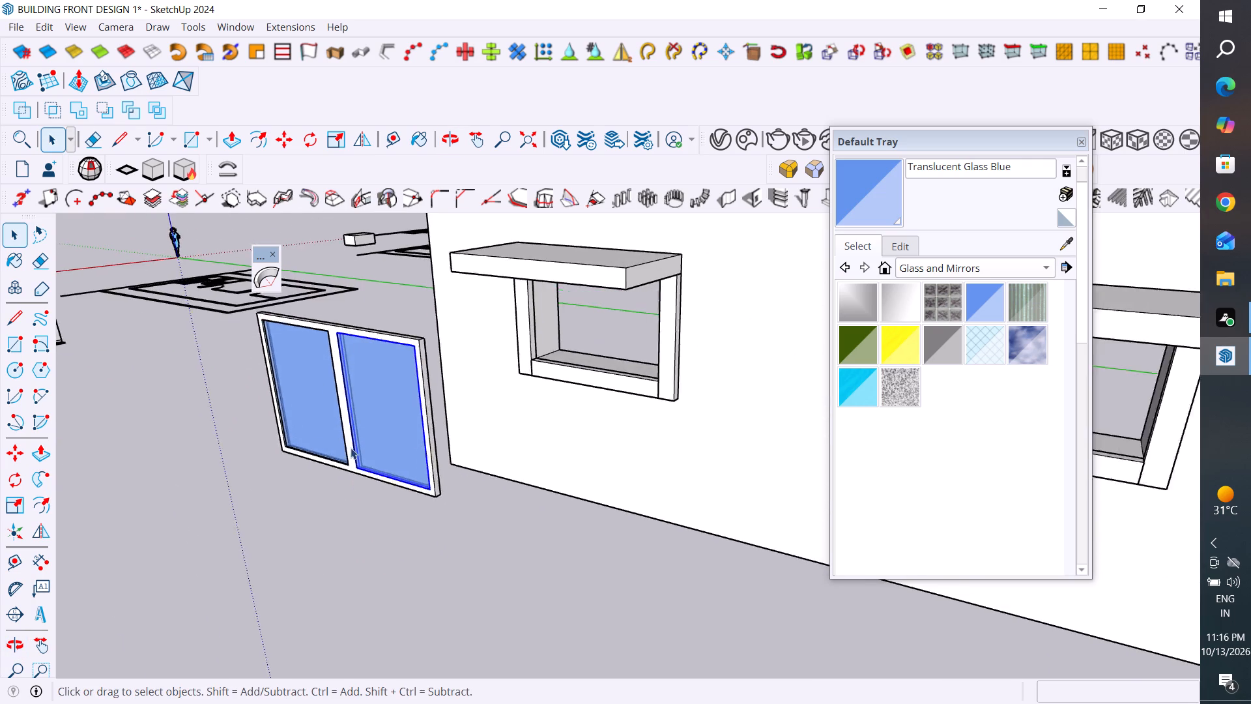
scroll(351, 448, up, 7)
scroll(457, 489, up, 3)
middle_drag(412, 491, 414, 491)
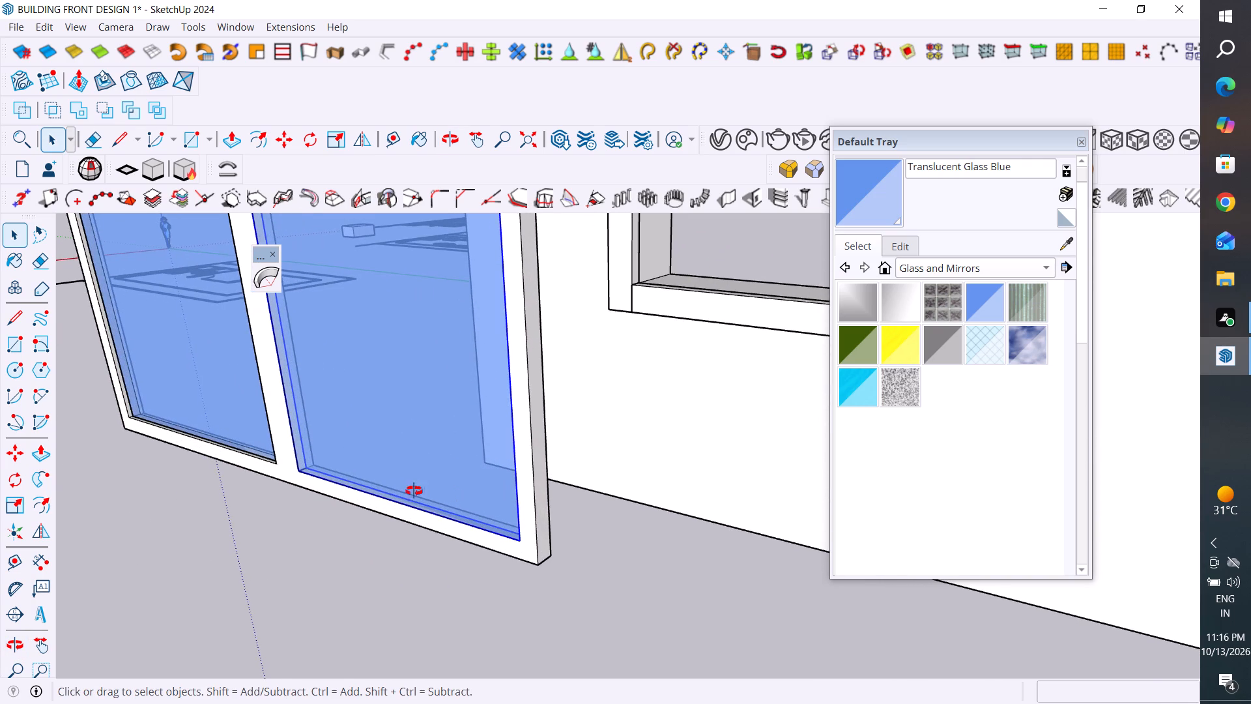
middle_drag(414, 491, 672, 531)
middle_drag(642, 598, 712, 601)
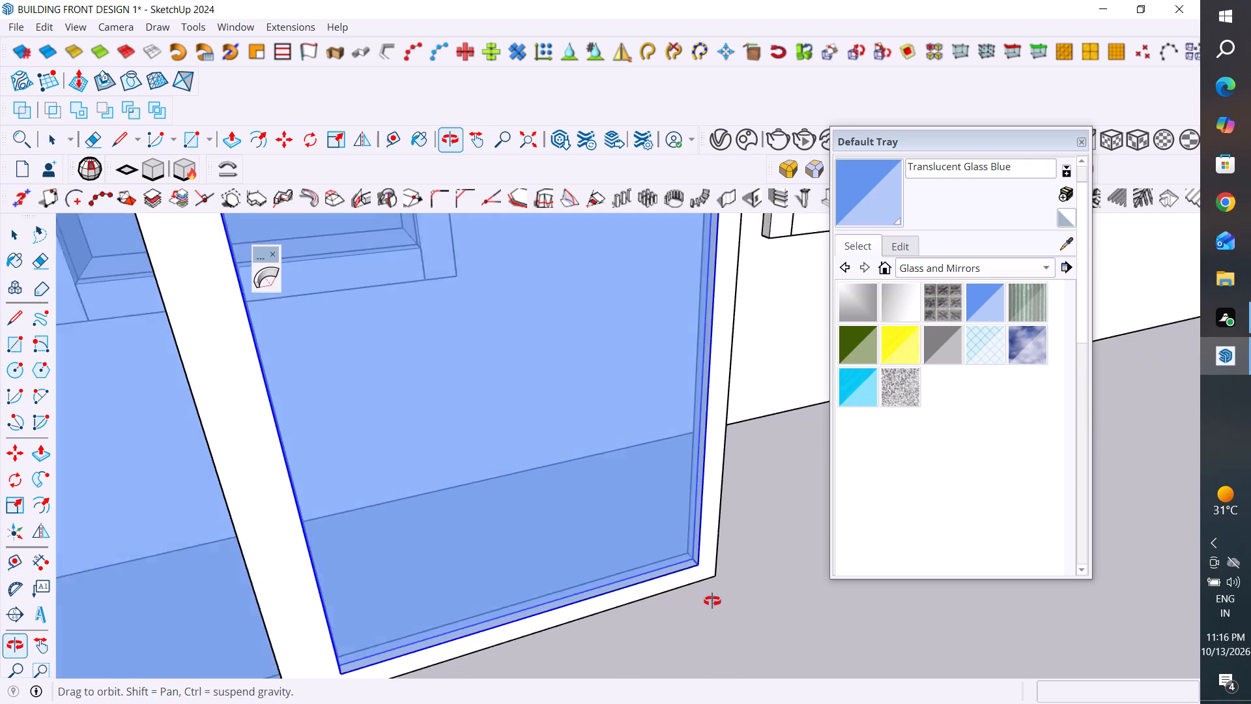
middle_drag(712, 601, 756, 613)
scroll(710, 547, up, 3)
key(m)
scroll(686, 557, up, 2)
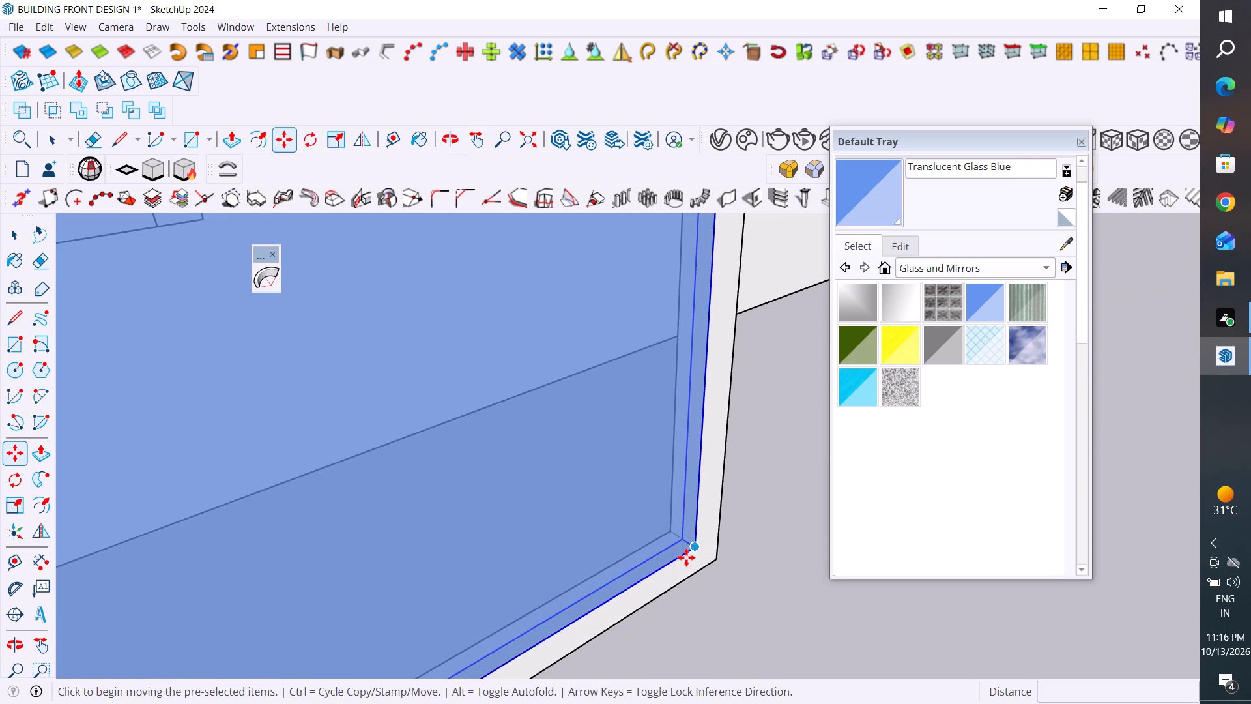
click(693, 547)
scroll(682, 539, up, 3)
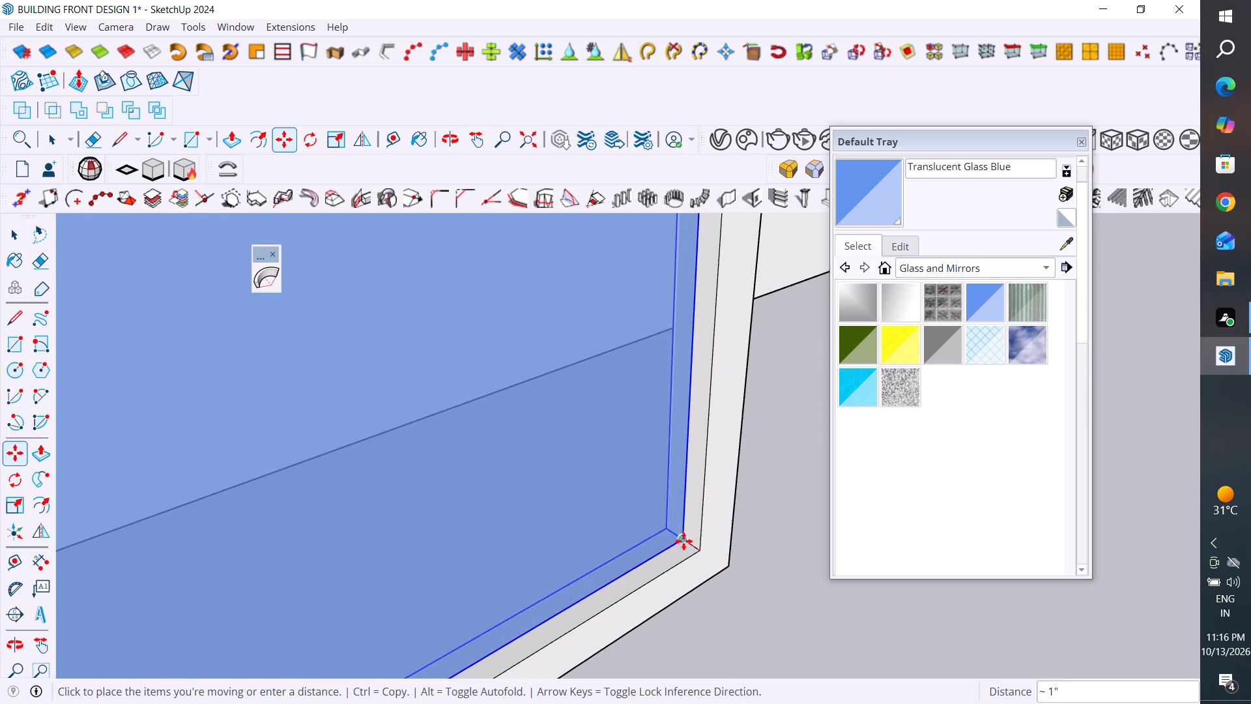
click(686, 542)
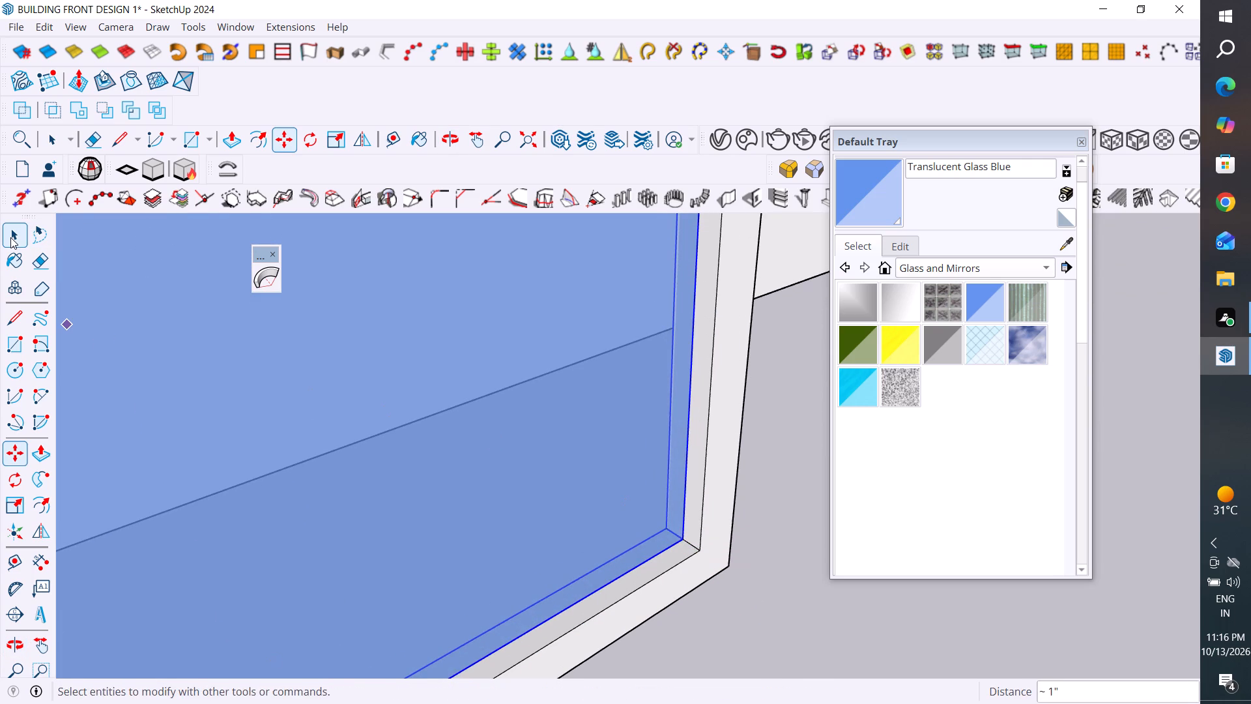
click(10, 237)
scroll(575, 473, down, 11)
middle_drag(676, 565, 551, 571)
scroll(570, 556, down, 5)
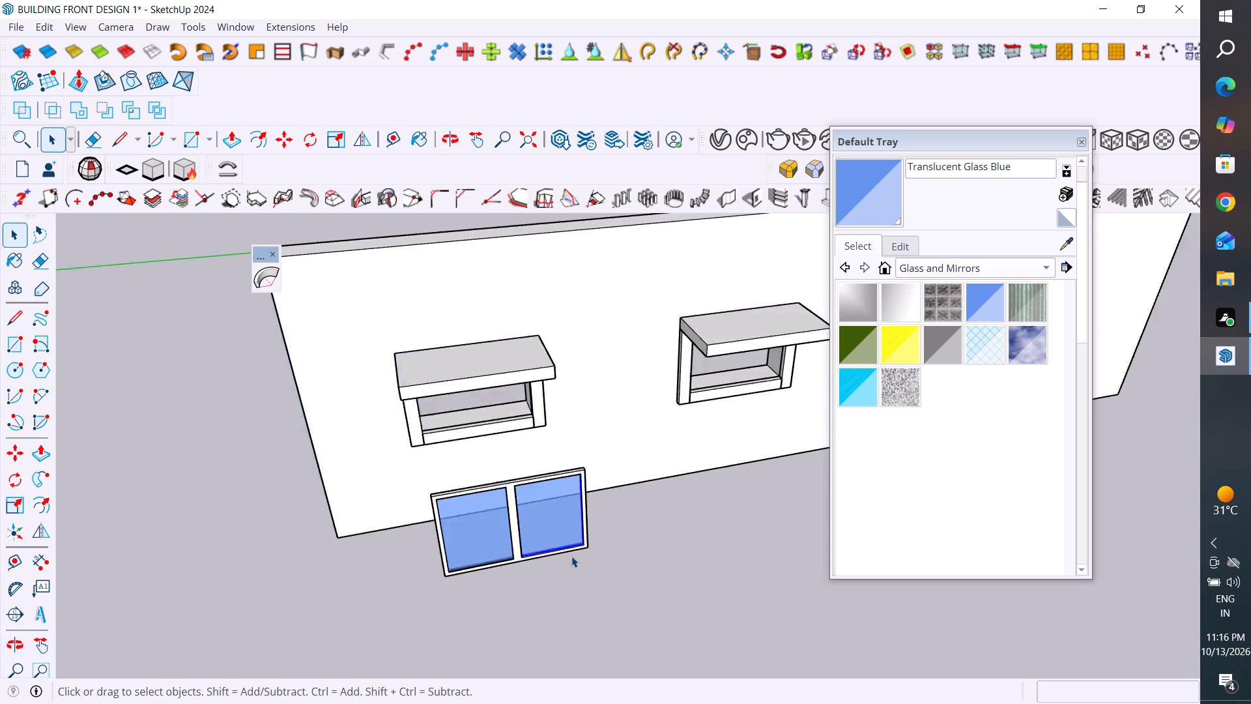
scroll(571, 556, down, 1)
middle_drag(496, 559, 743, 549)
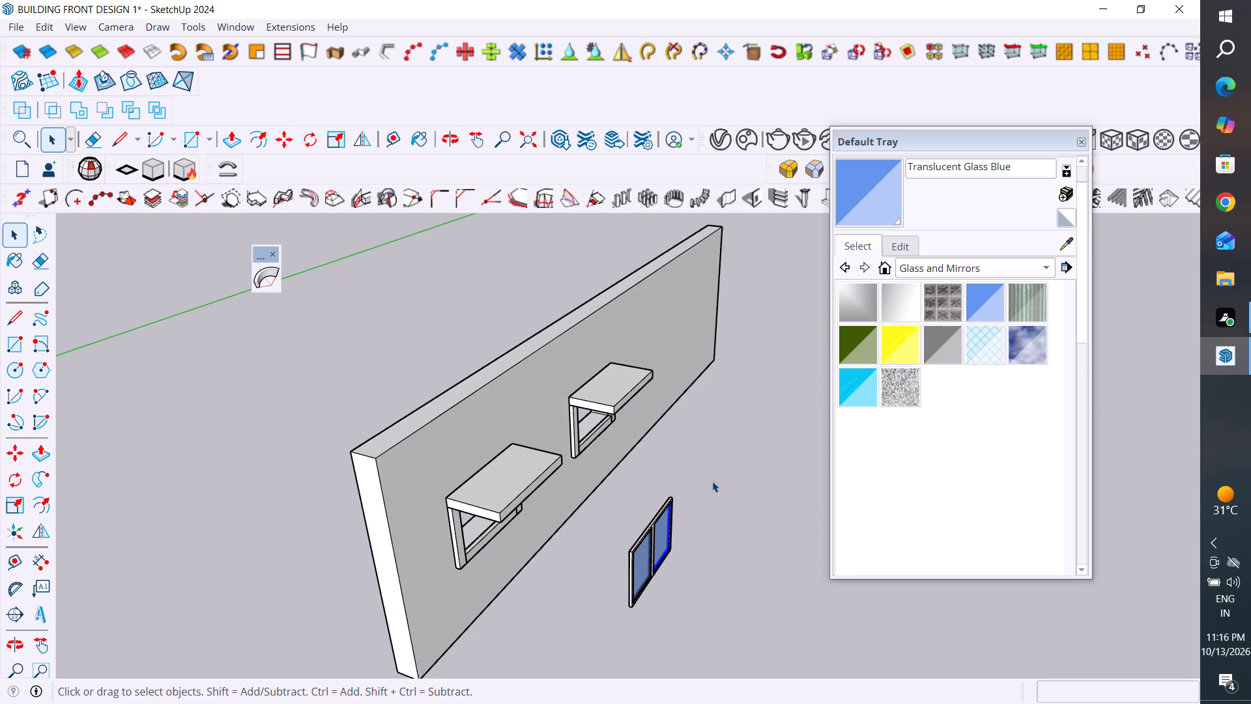
Group the two-pane window frame together with its glass panes, leaving the wall out of the selection.
drag(712, 481, 575, 669)
click(710, 543)
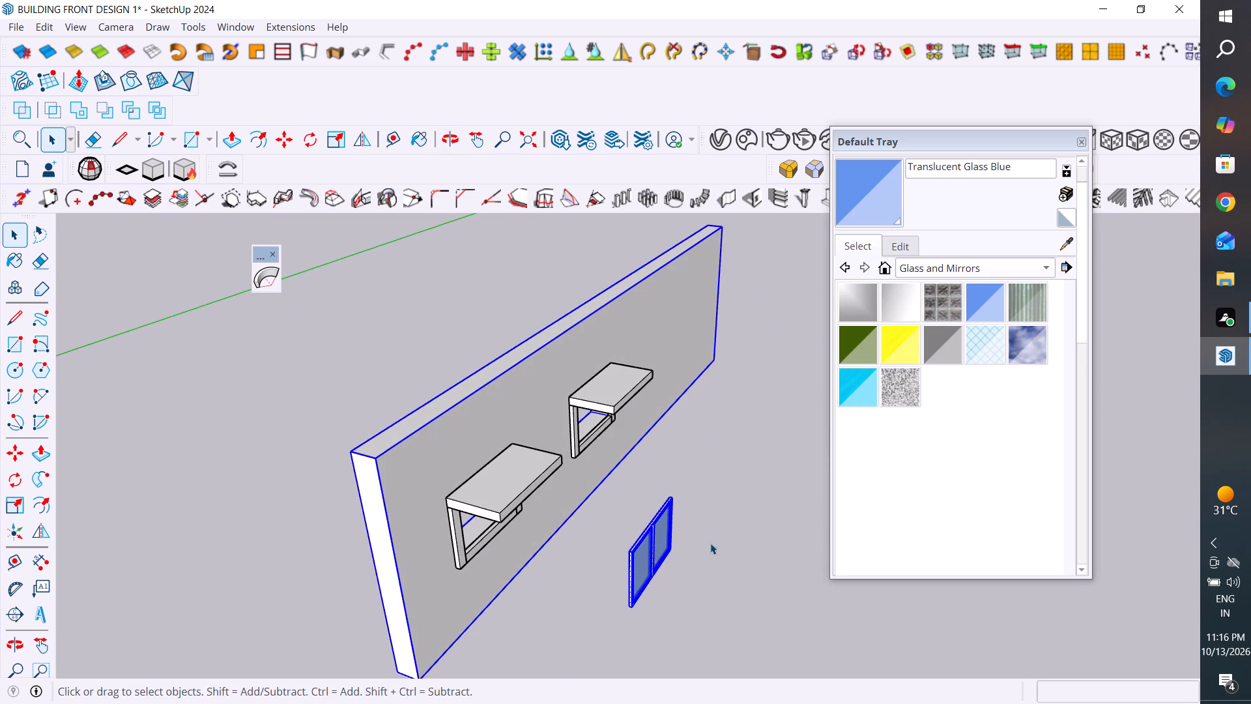
middle_drag(639, 578, 749, 565)
drag(751, 459, 646, 624)
right_click(689, 559)
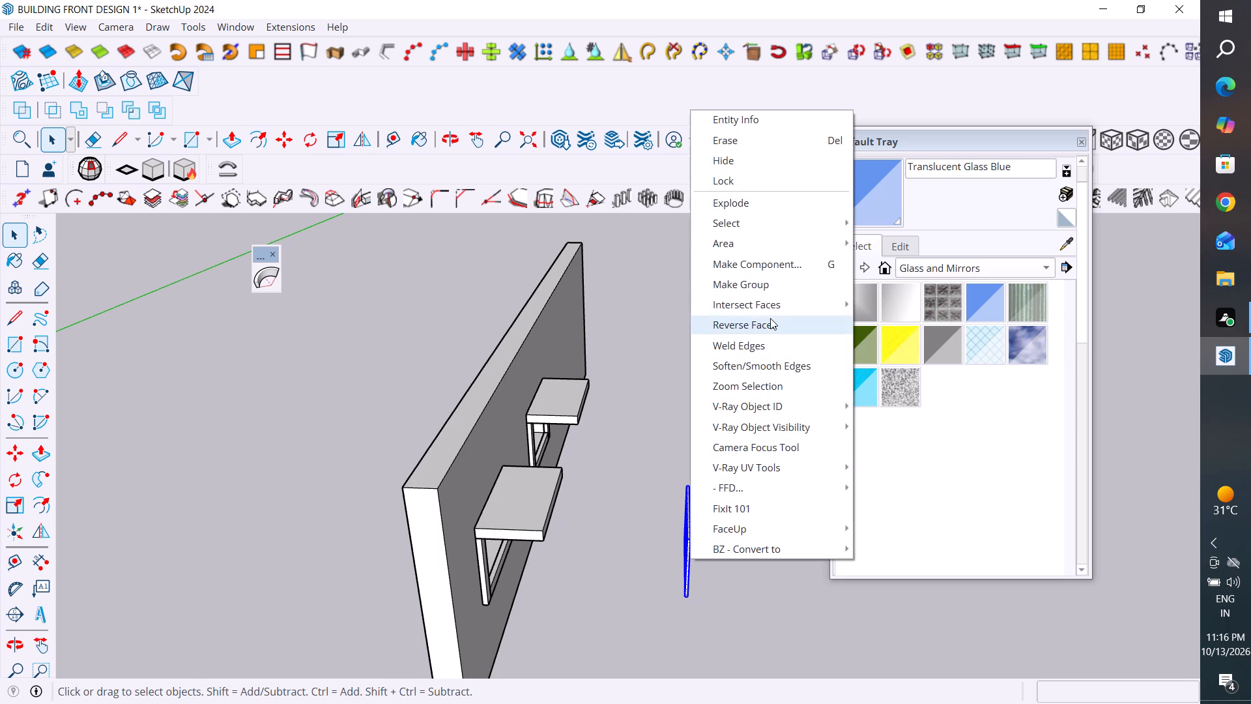
click(780, 285)
click(659, 503)
Copy the grouped window by its bottom corner about 70" into the wall's left framed opening.
middle_drag(733, 466, 670, 475)
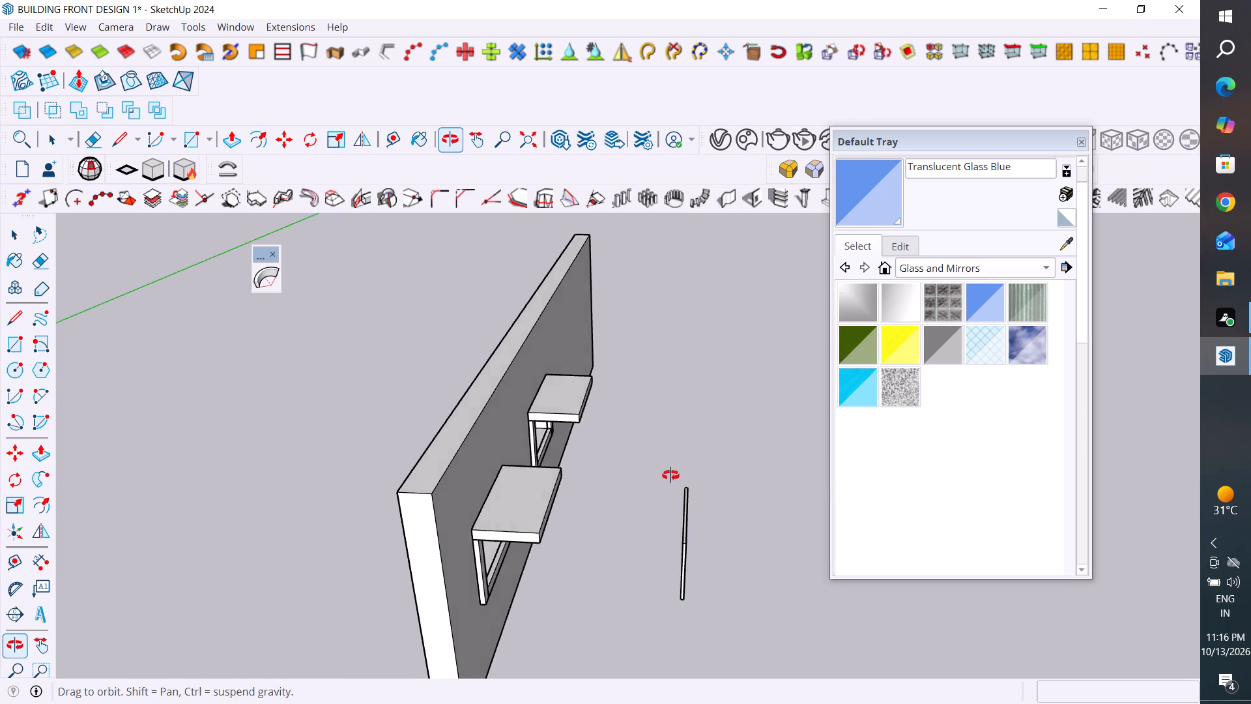
middle_drag(670, 475, 648, 467)
middle_drag(694, 499, 852, 471)
middle_drag(763, 504, 721, 507)
drag(750, 454, 689, 600)
key(m)
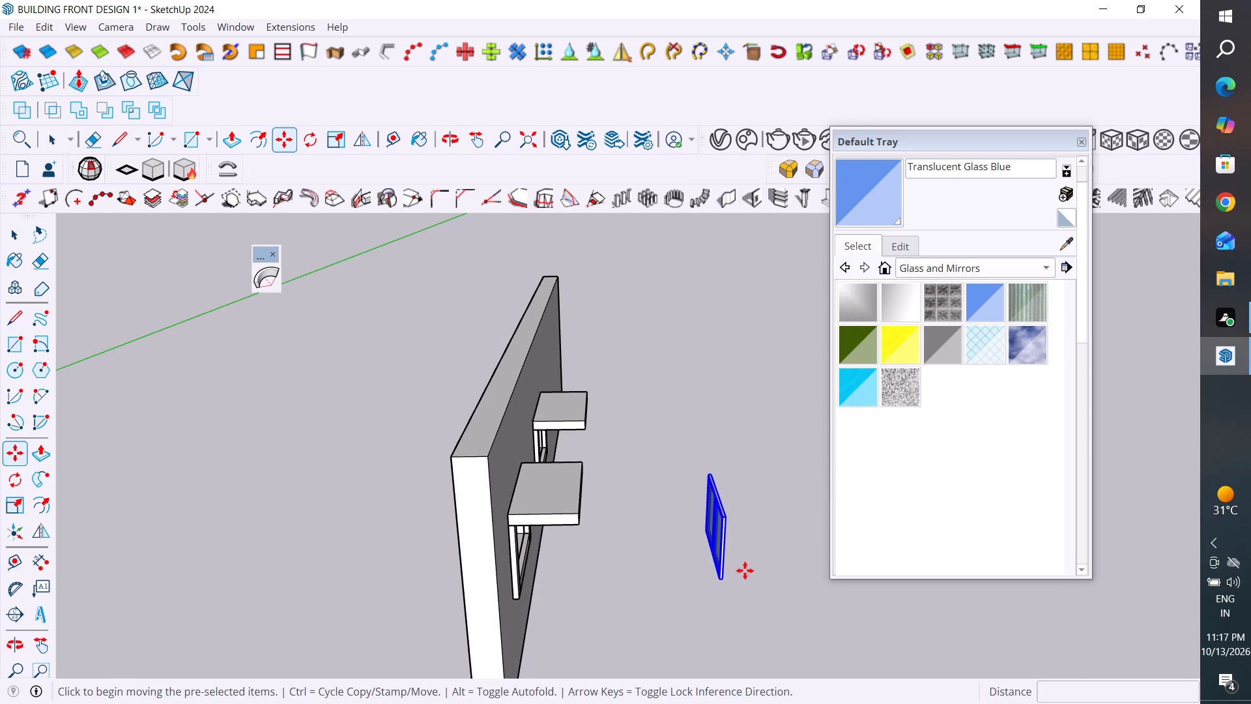
middle_drag(755, 585, 545, 565)
scroll(609, 577, up, 5)
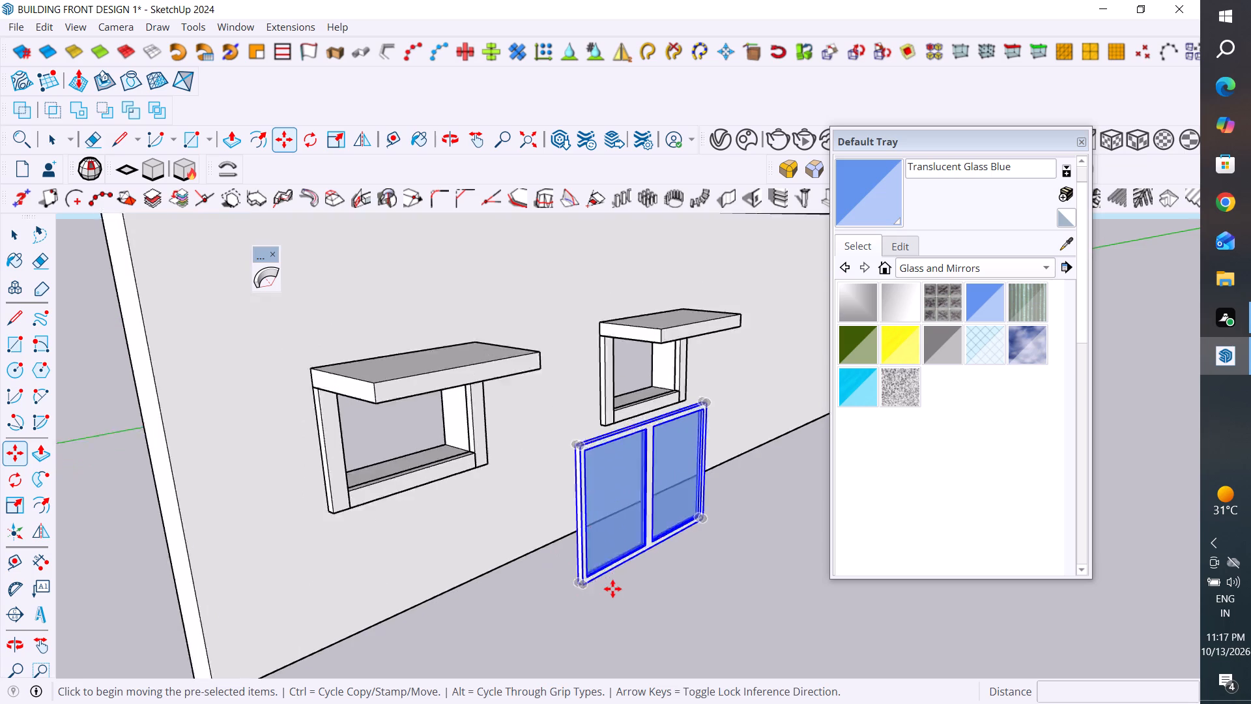
scroll(612, 589, up, 3)
scroll(644, 591, down, 5)
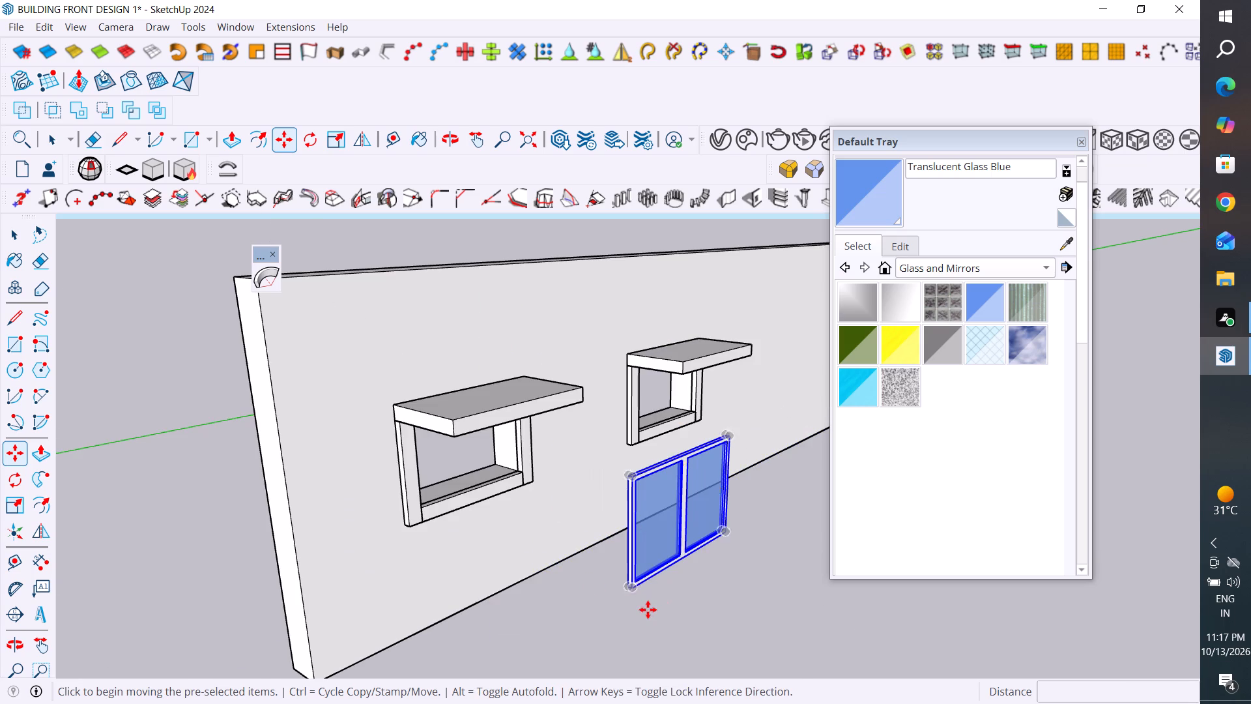
scroll(648, 609, up, 2)
click(609, 549)
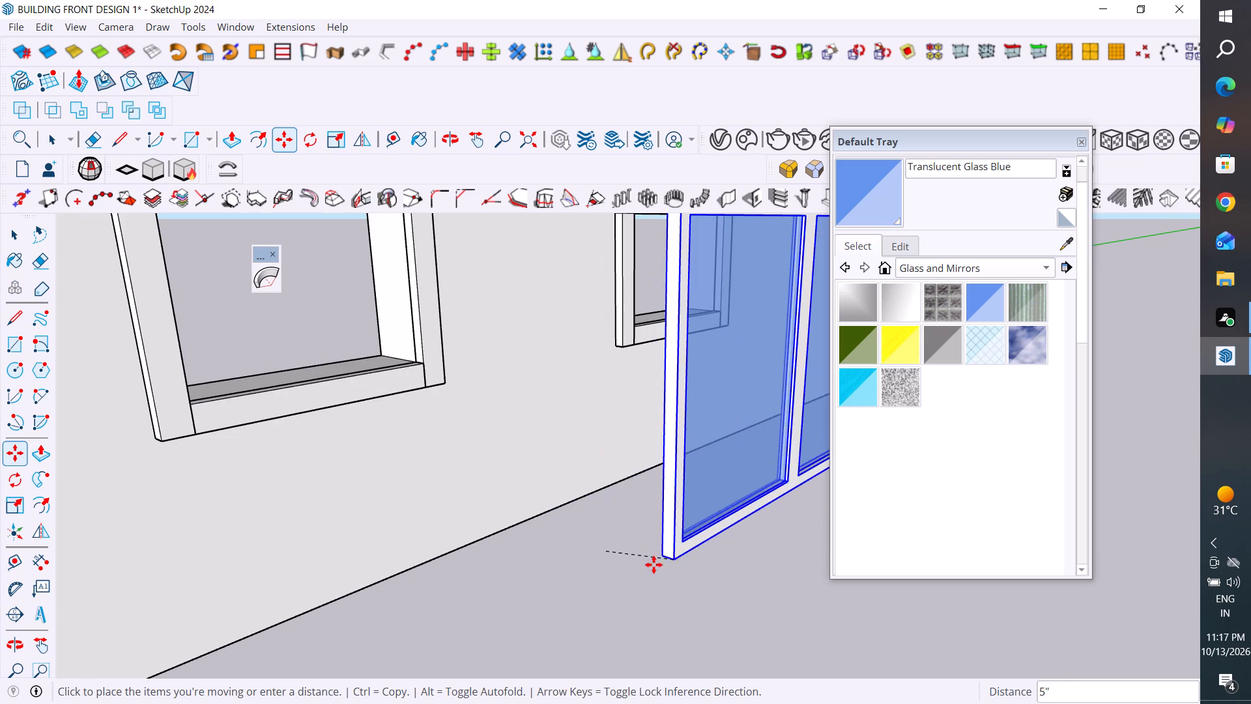
click(196, 405)
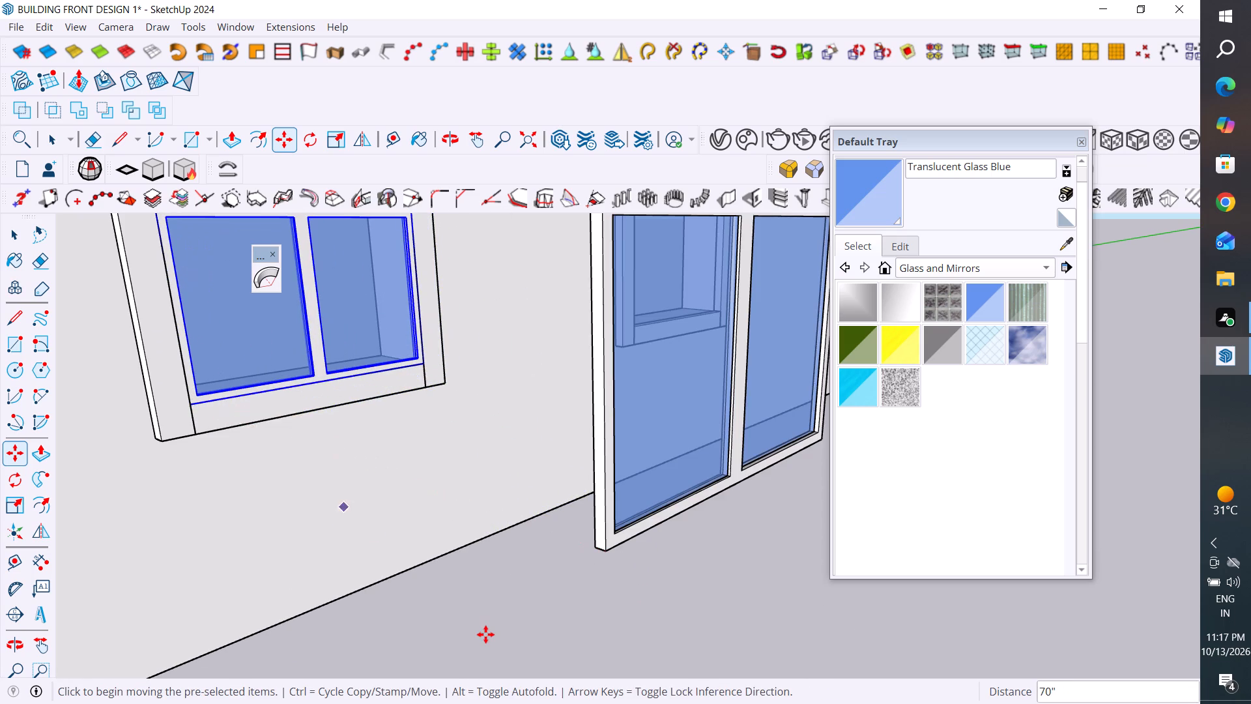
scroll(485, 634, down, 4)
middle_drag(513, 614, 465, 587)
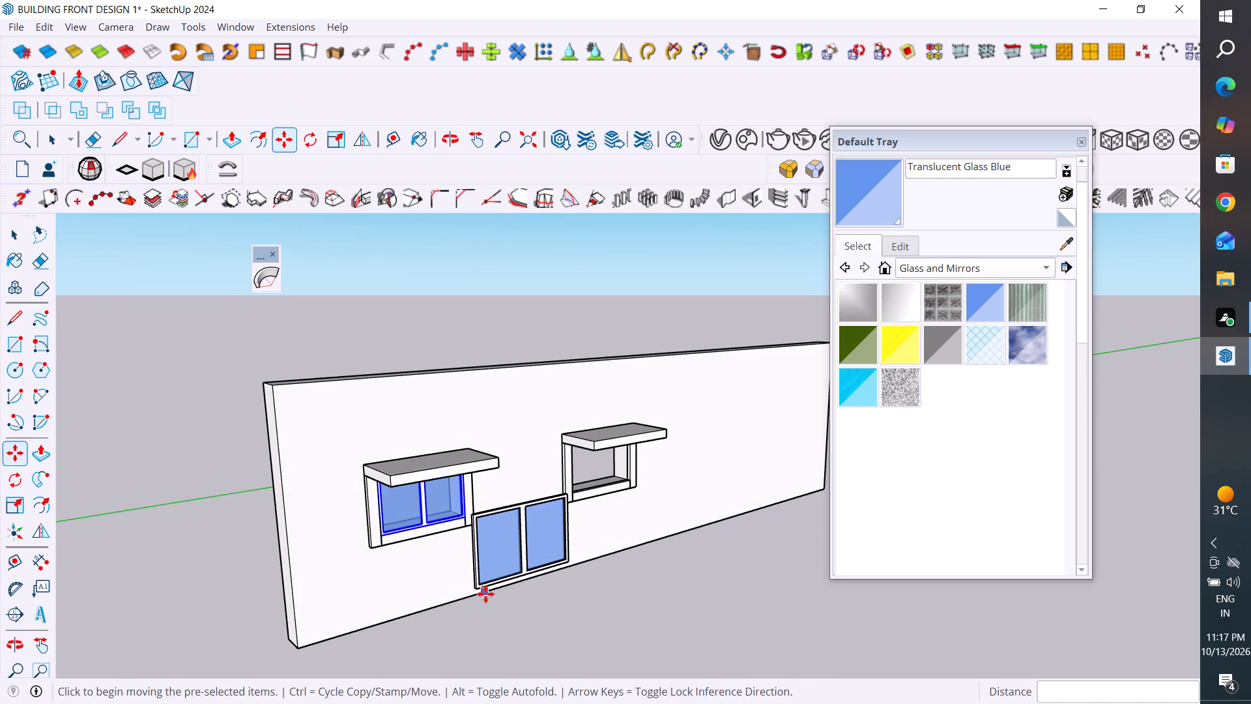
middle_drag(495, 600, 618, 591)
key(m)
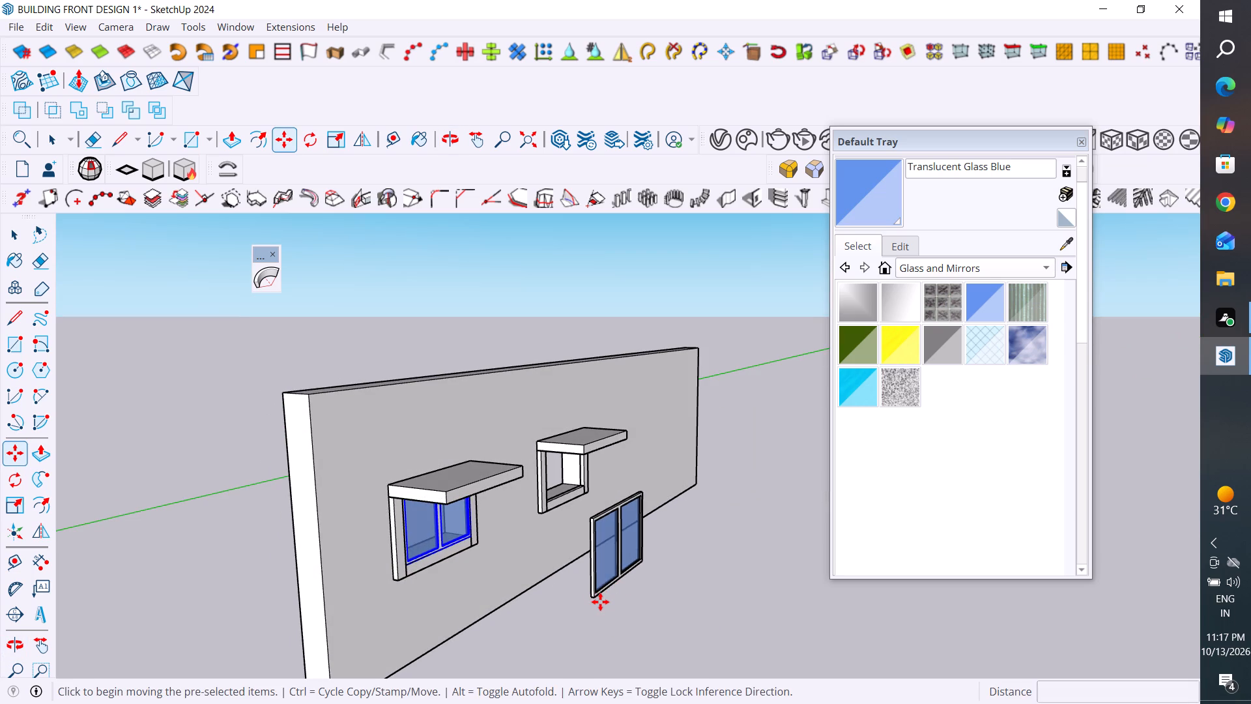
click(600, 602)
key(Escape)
Copy the freestanding window by its bottom corner about 116" into the wall's right framed opening.
click(23, 235)
click(118, 309)
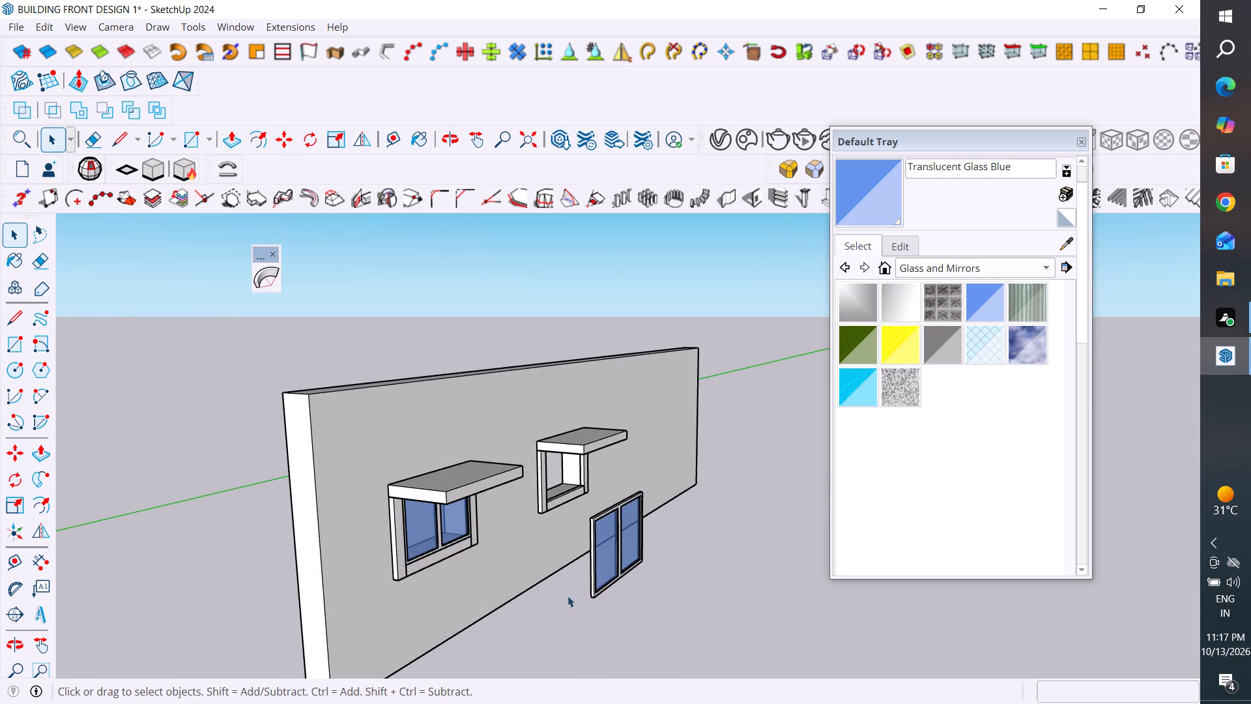
click(597, 574)
key(m)
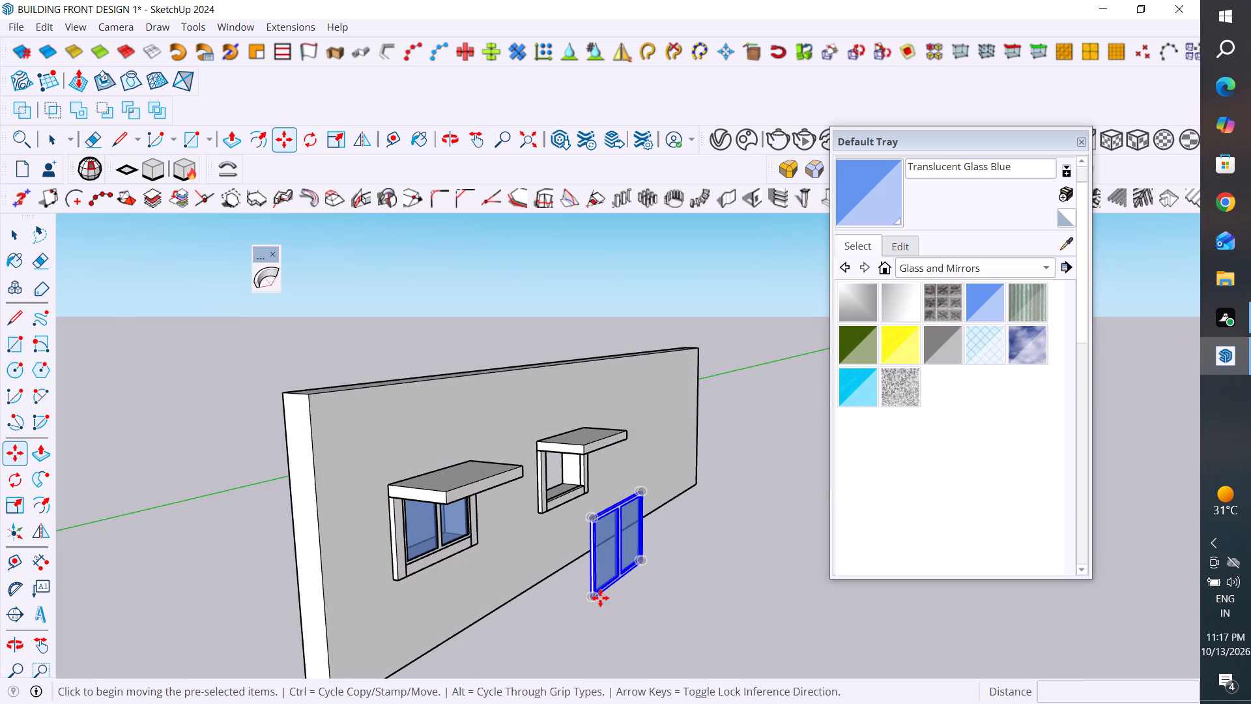
click(595, 596)
scroll(597, 494, up, 2)
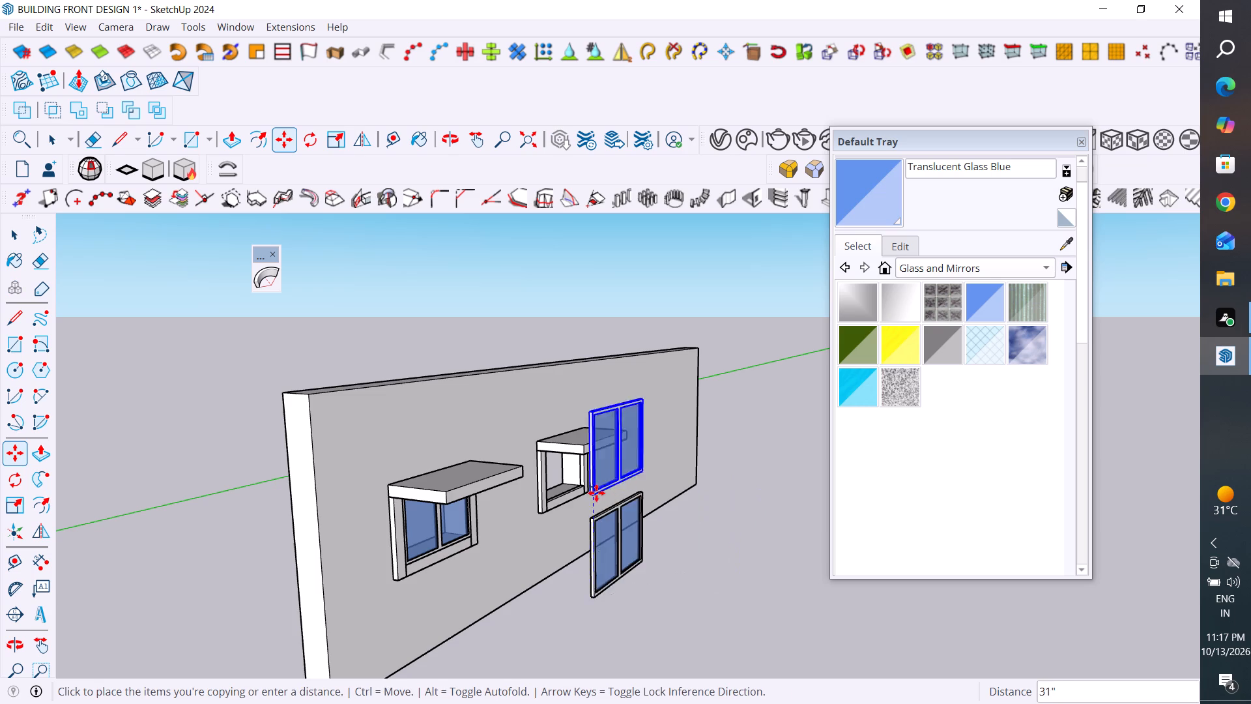
scroll(596, 493, up, 2)
middle_drag(528, 518, 721, 559)
middle_drag(548, 521, 371, 549)
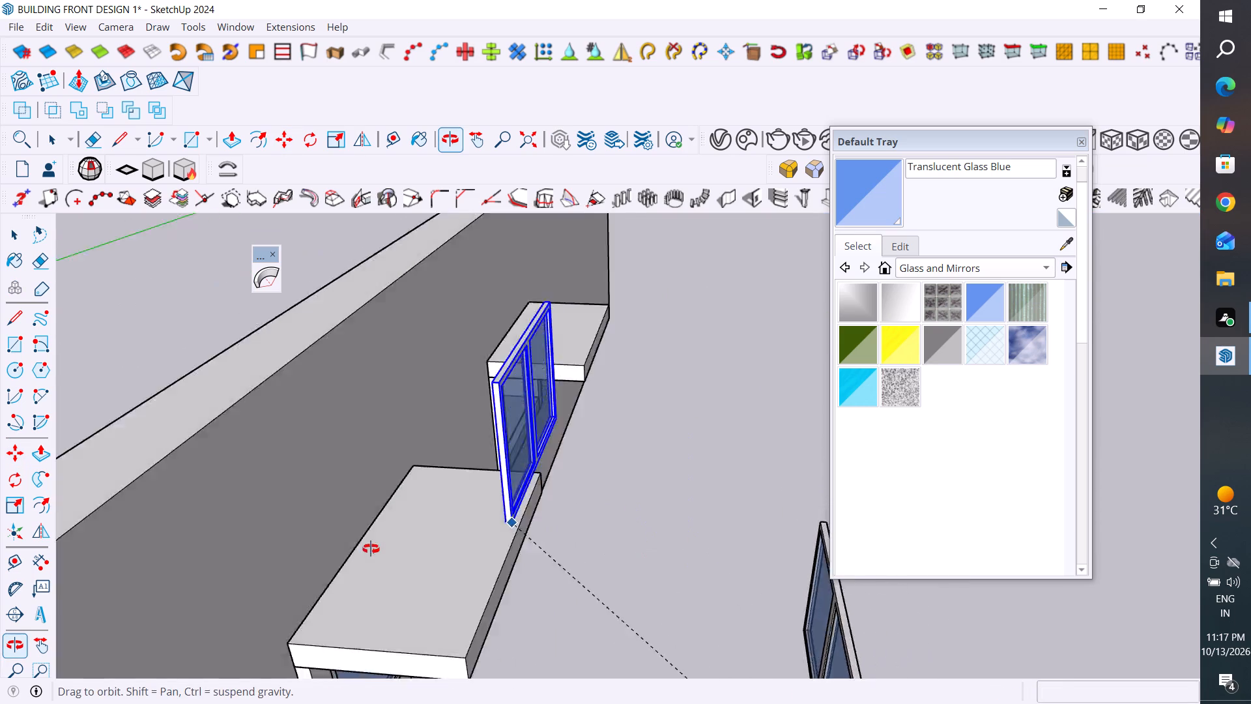
middle_drag(371, 549, 378, 546)
scroll(539, 514, up, 13)
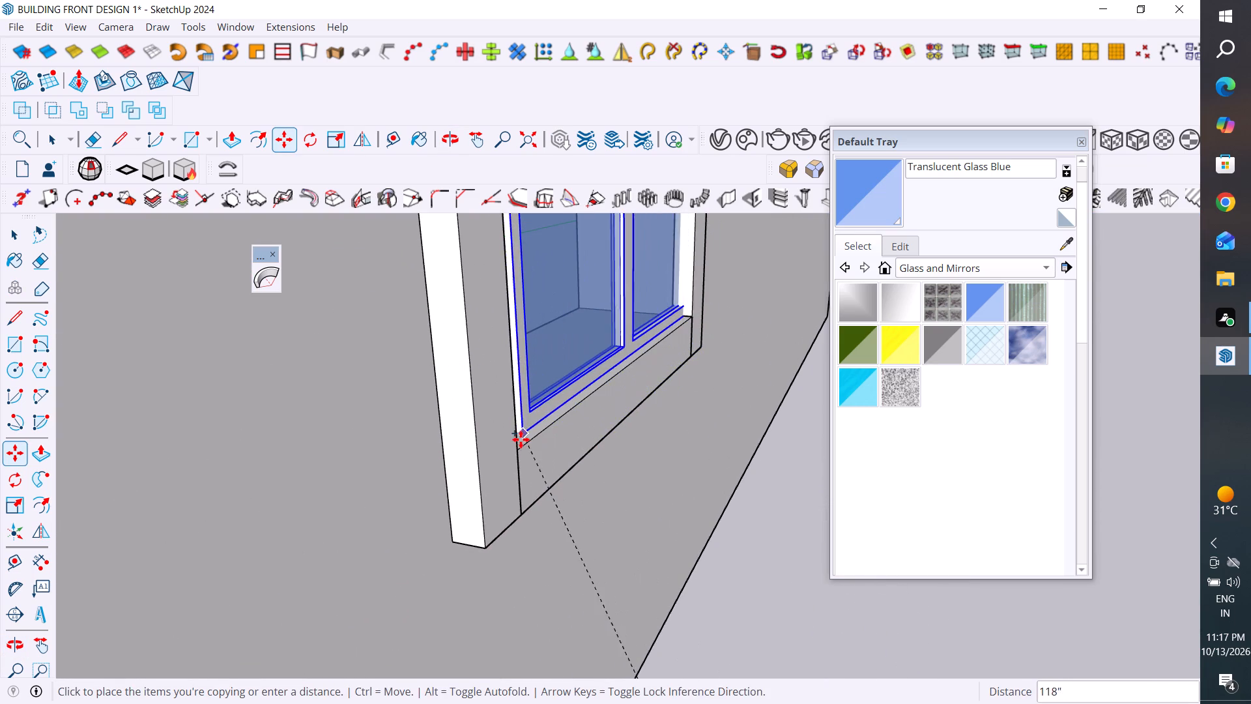
click(519, 441)
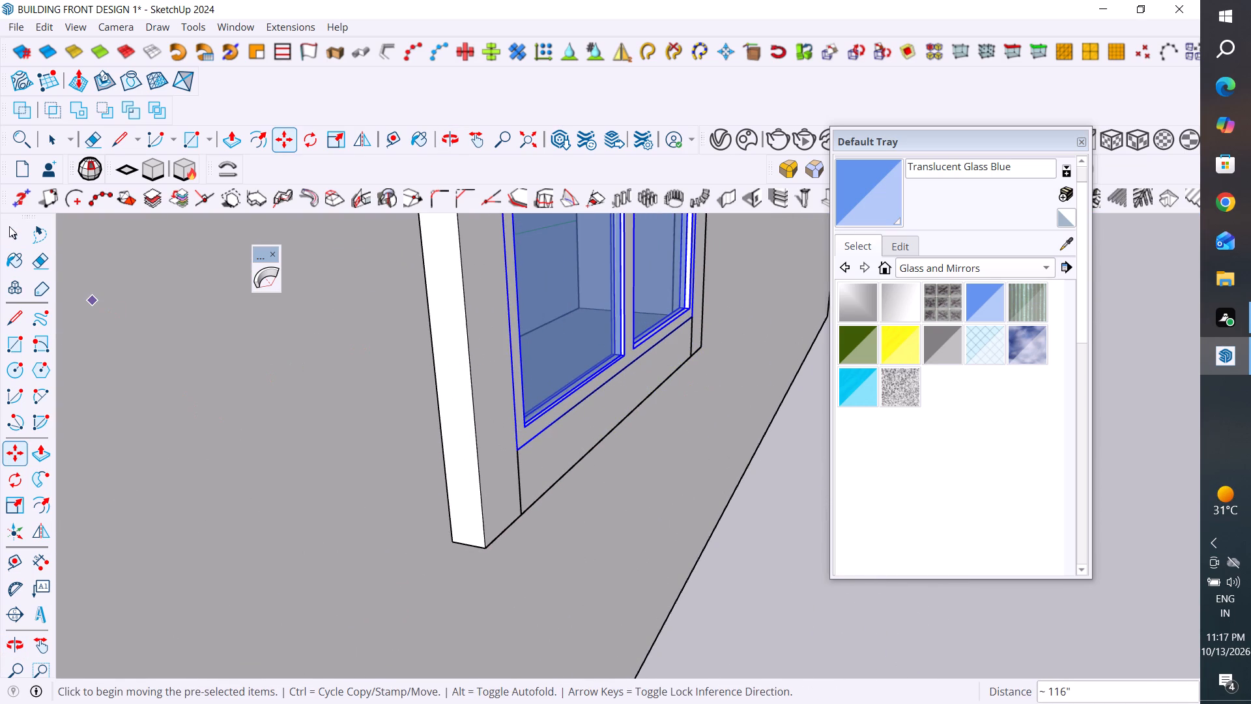
Group the wall with its slab-topped frames and both fitted windows, leaving out the freestanding window.
click(10, 231)
scroll(384, 403, down, 20)
scroll(384, 403, down, 1)
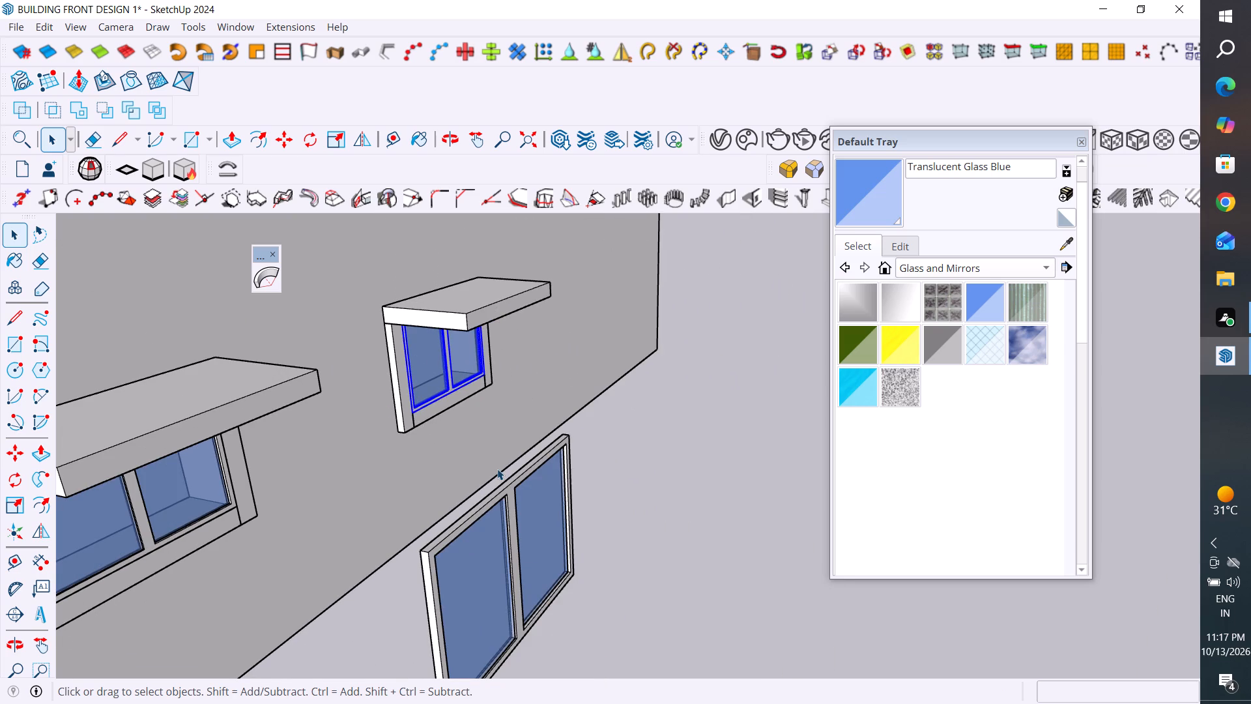
middle_click(573, 450)
scroll(659, 412, down, 5)
middle_drag(637, 455, 702, 482)
drag(682, 409, 627, 487)
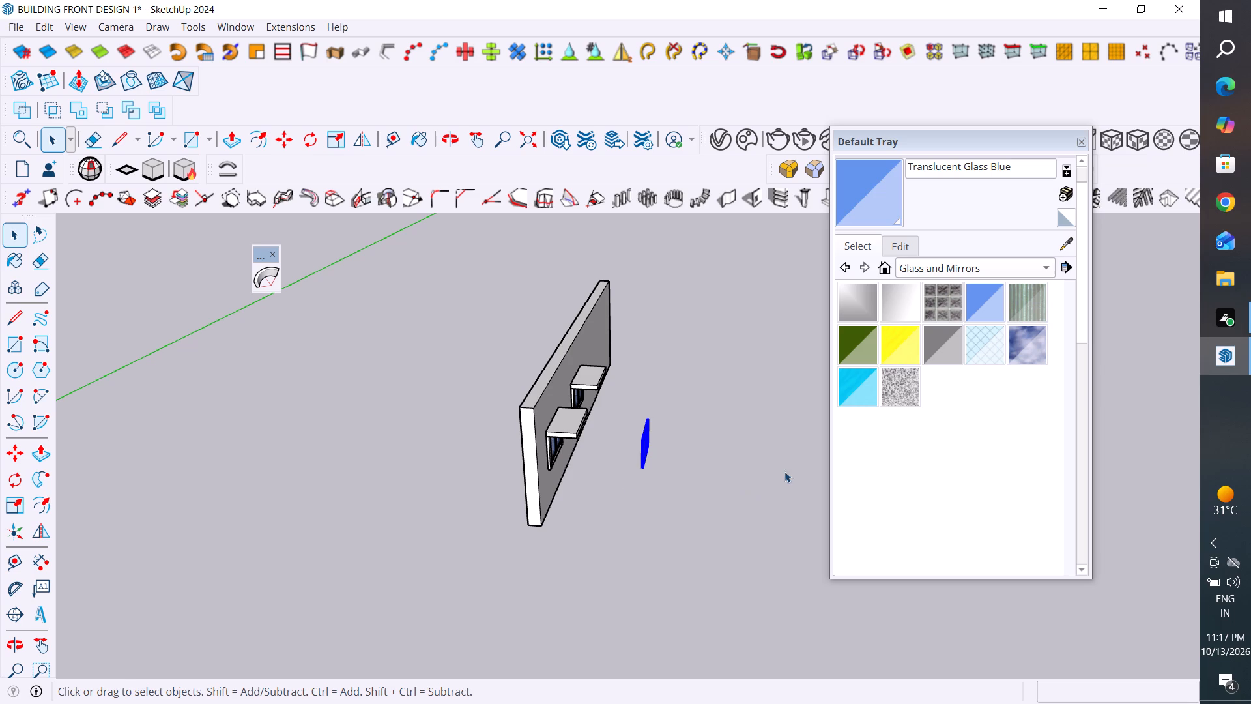
middle_drag(699, 480, 592, 442)
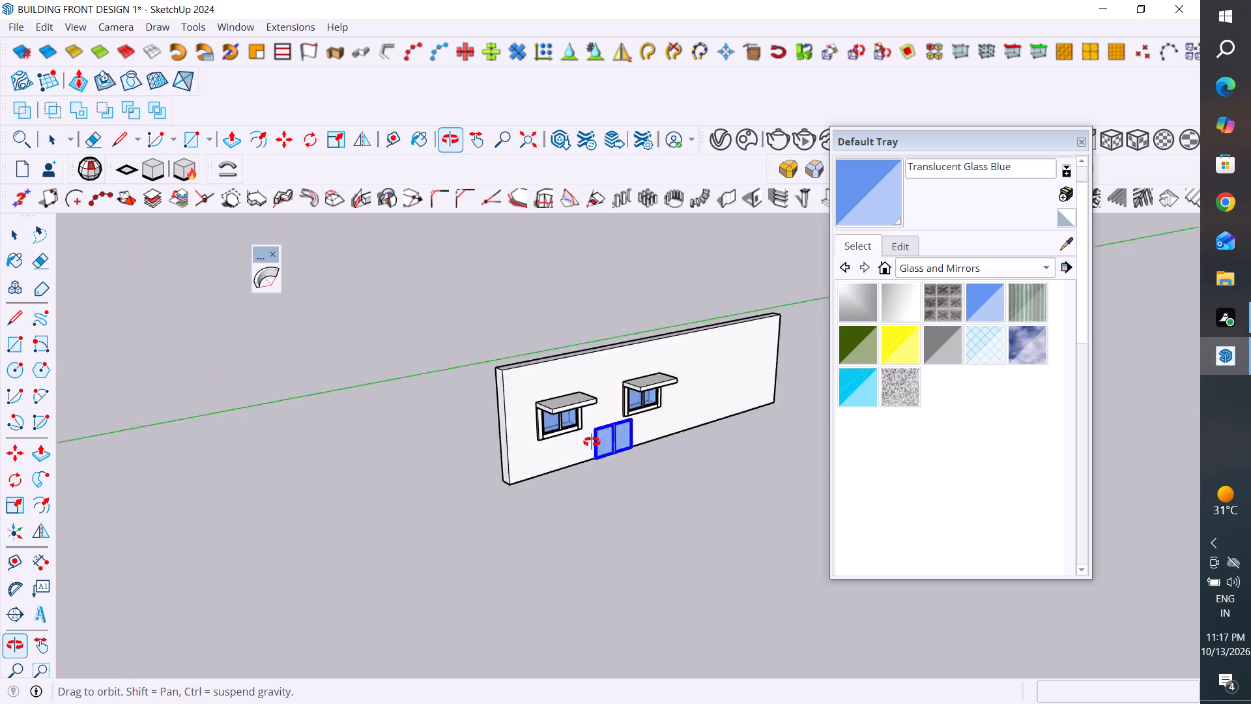
middle_drag(592, 442, 714, 513)
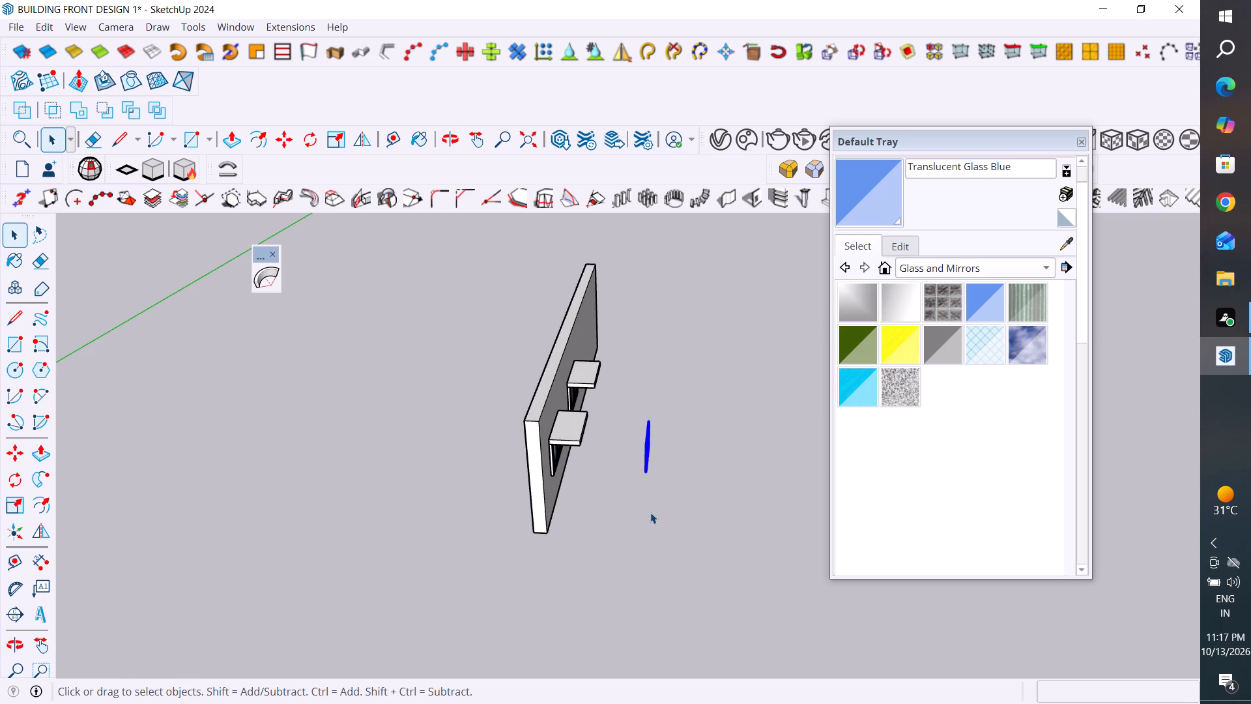
scroll(650, 520, down, 5)
middle_drag(669, 459, 725, 469)
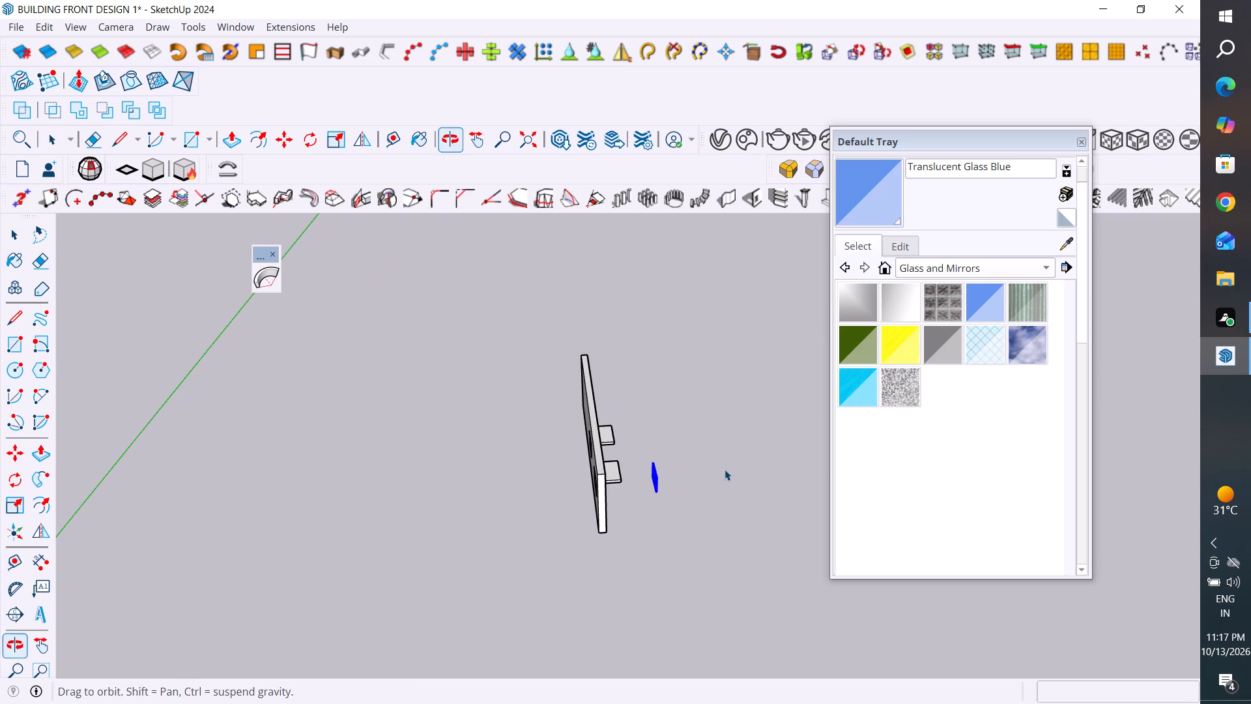
drag(609, 320, 551, 555)
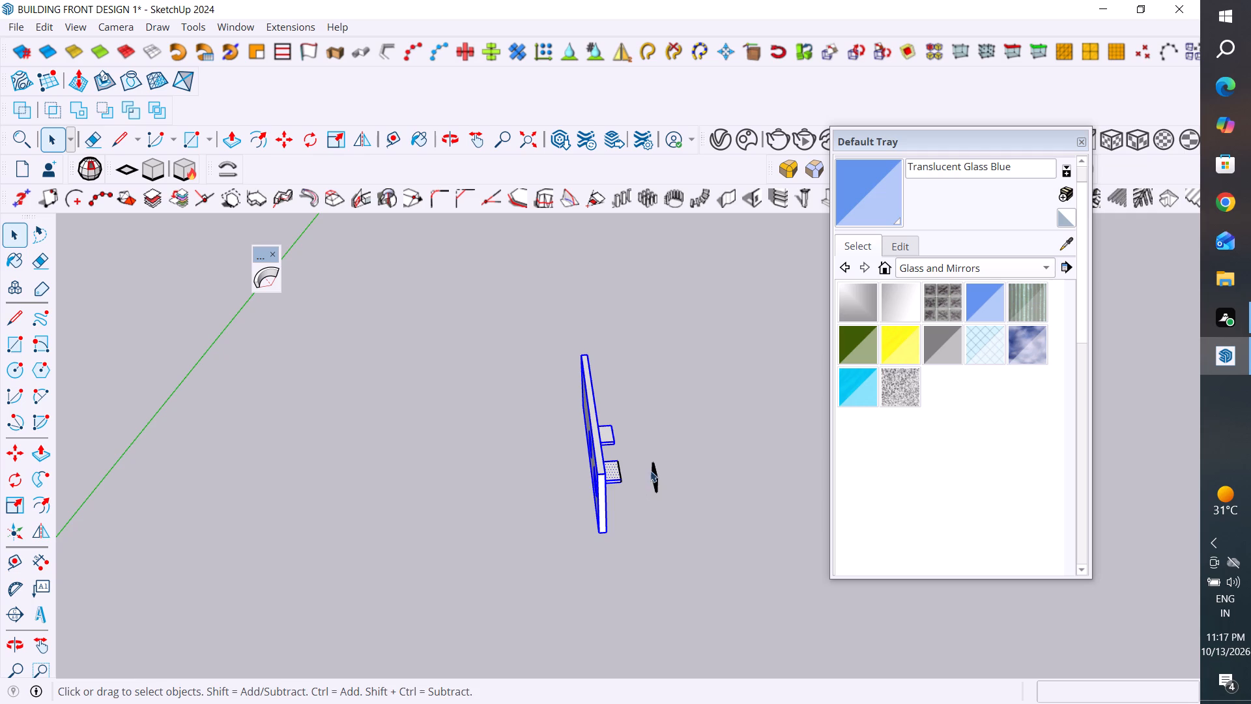
middle_drag(559, 574, 517, 608)
drag(649, 315, 579, 536)
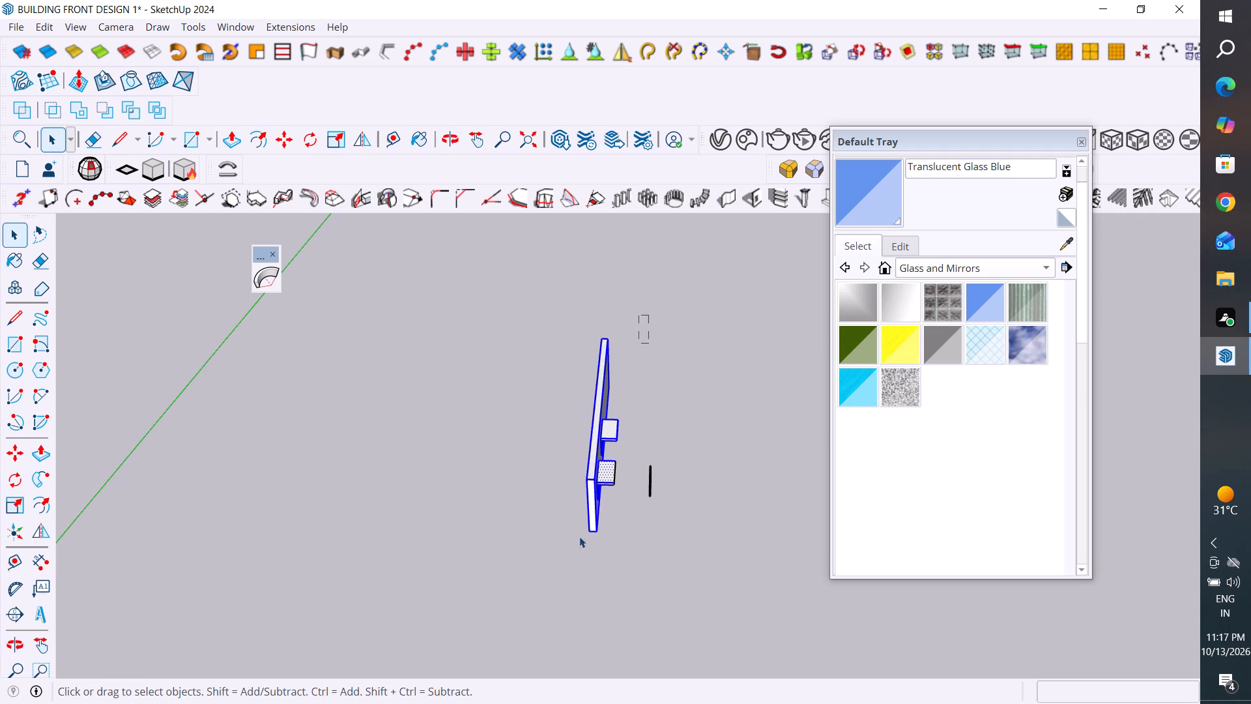
drag(579, 536, 526, 586)
right_click(590, 484)
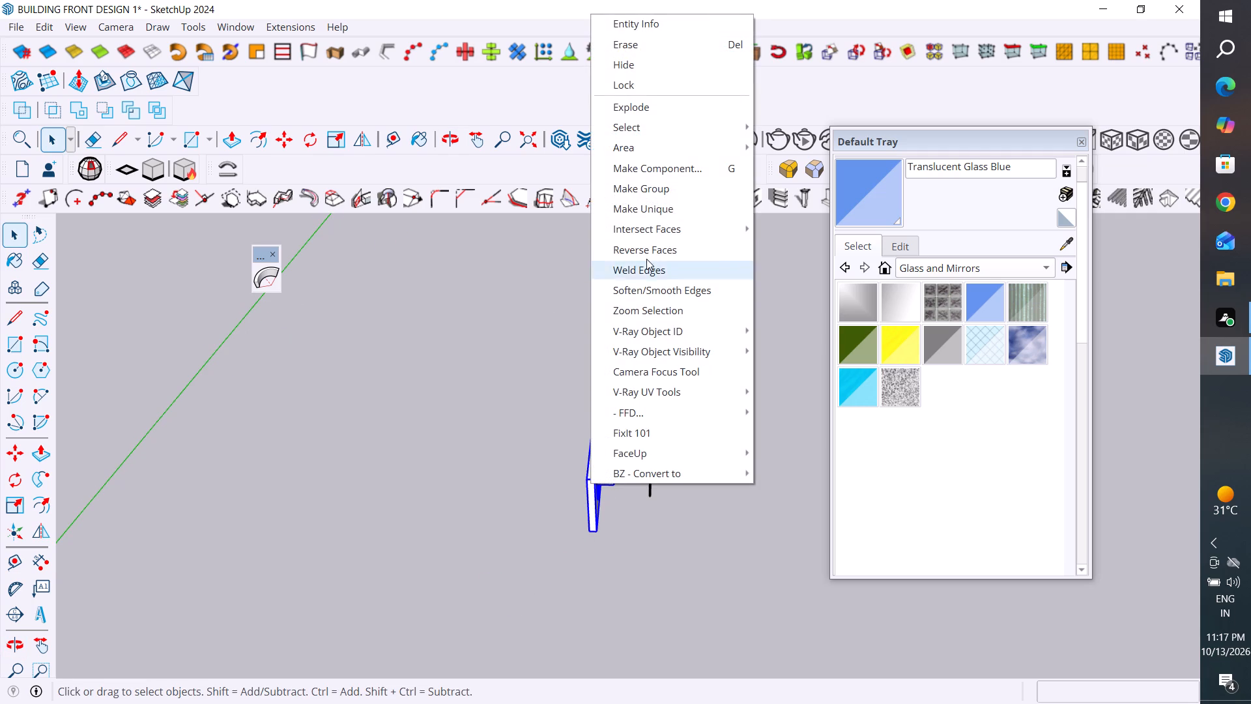
click(664, 192)
click(671, 432)
Delete the outer and inner faces of the plain long side wall on the building's ground floor.
scroll(732, 447, down, 6)
middle_drag(732, 447, 587, 445)
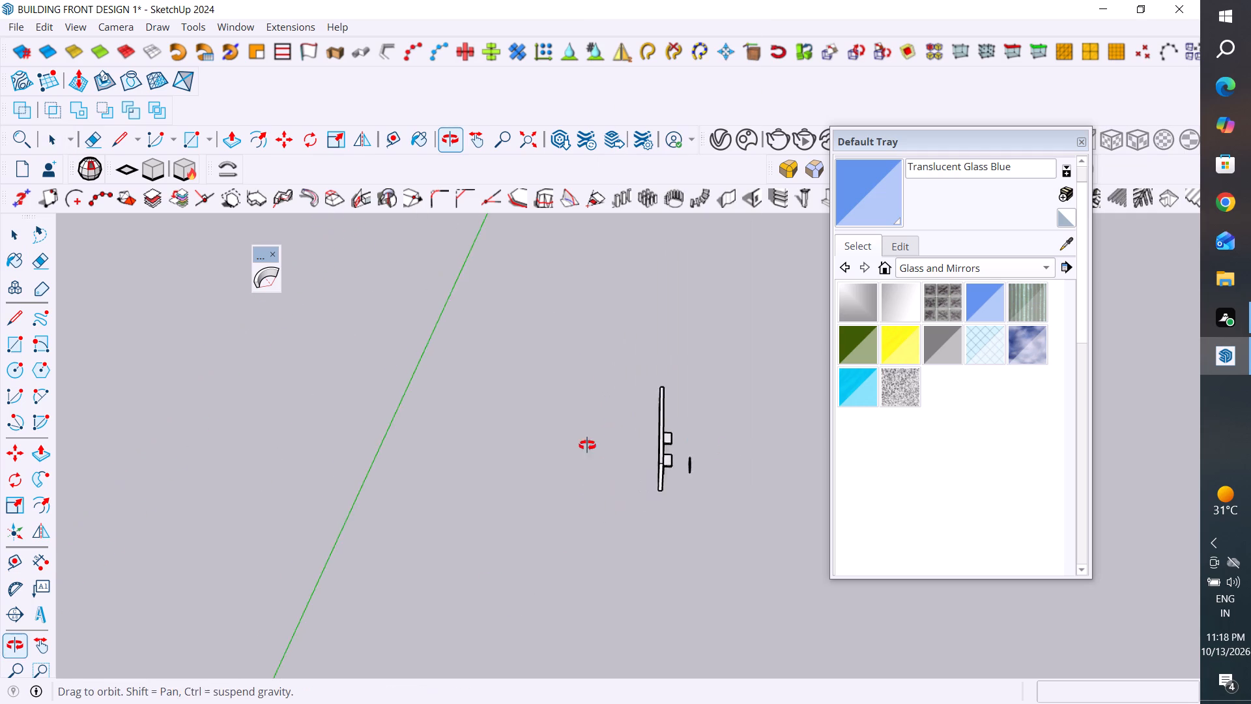
middle_drag(587, 445, 469, 439)
scroll(622, 393, down, 4)
middle_drag(614, 484, 543, 366)
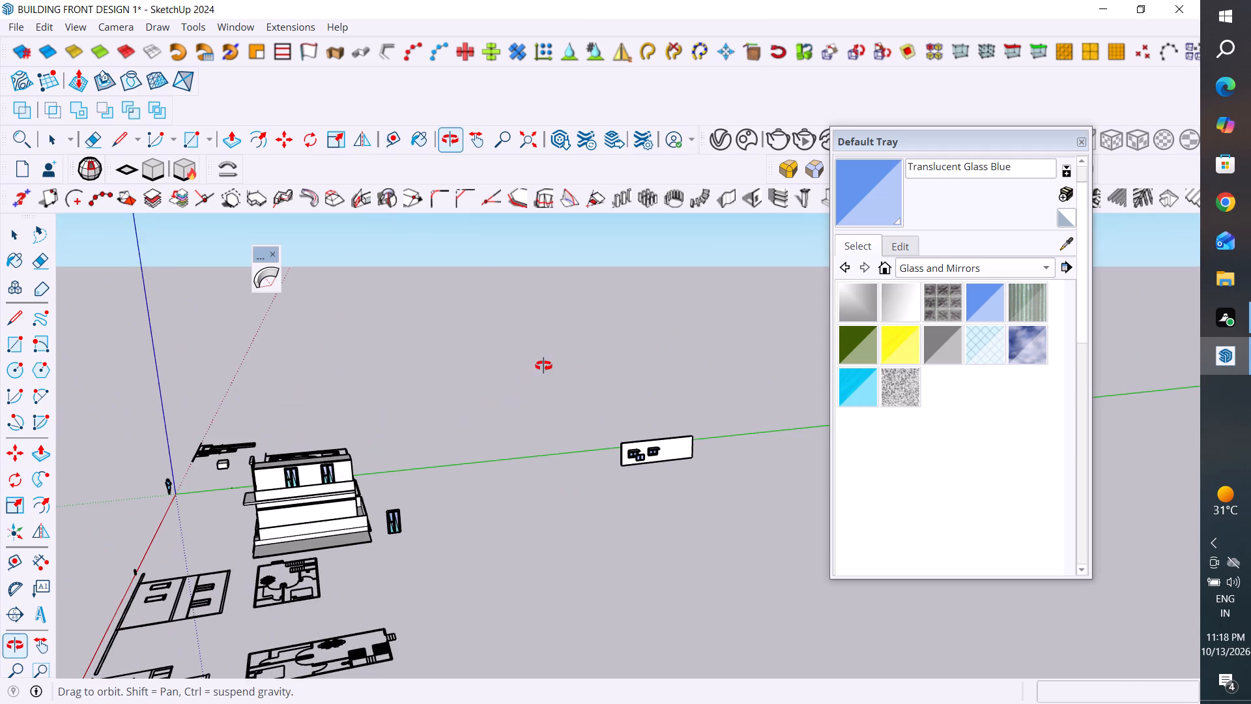
middle_drag(543, 366, 545, 368)
scroll(300, 532, up, 1)
middle_drag(326, 534, 324, 658)
scroll(281, 548, up, 3)
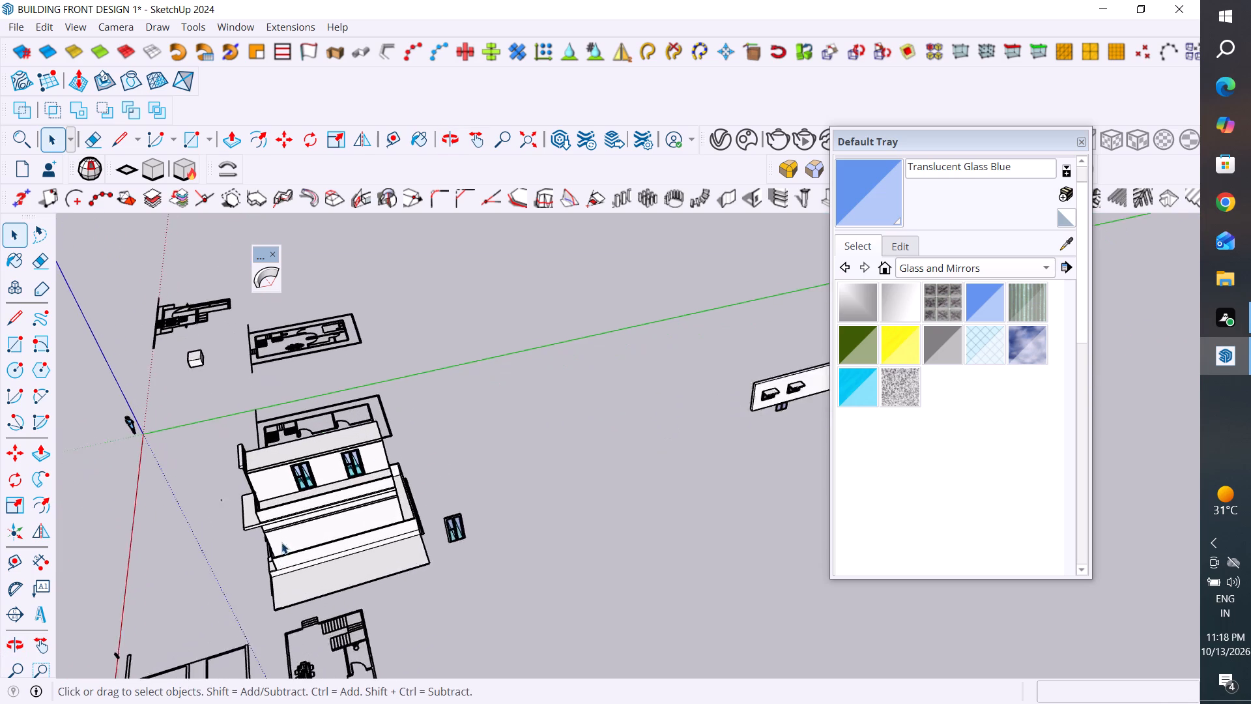
scroll(281, 542, up, 5)
middle_drag(327, 554, 526, 494)
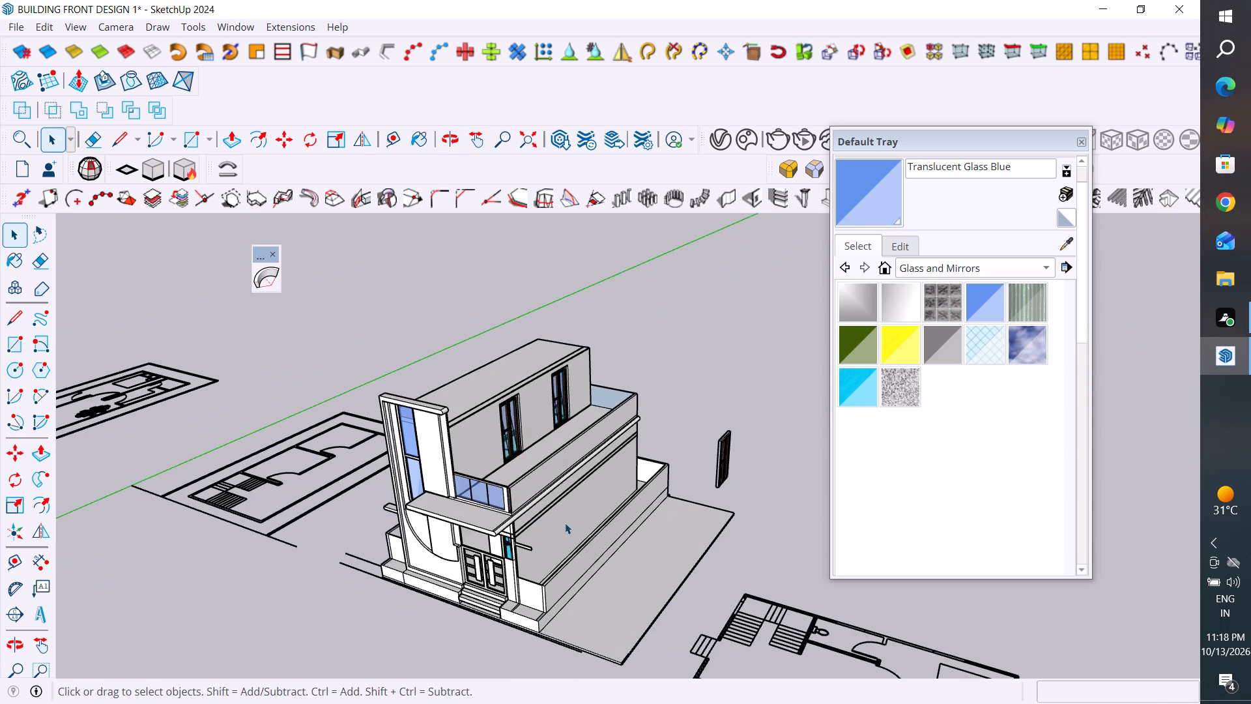
click(573, 523)
key(Delete)
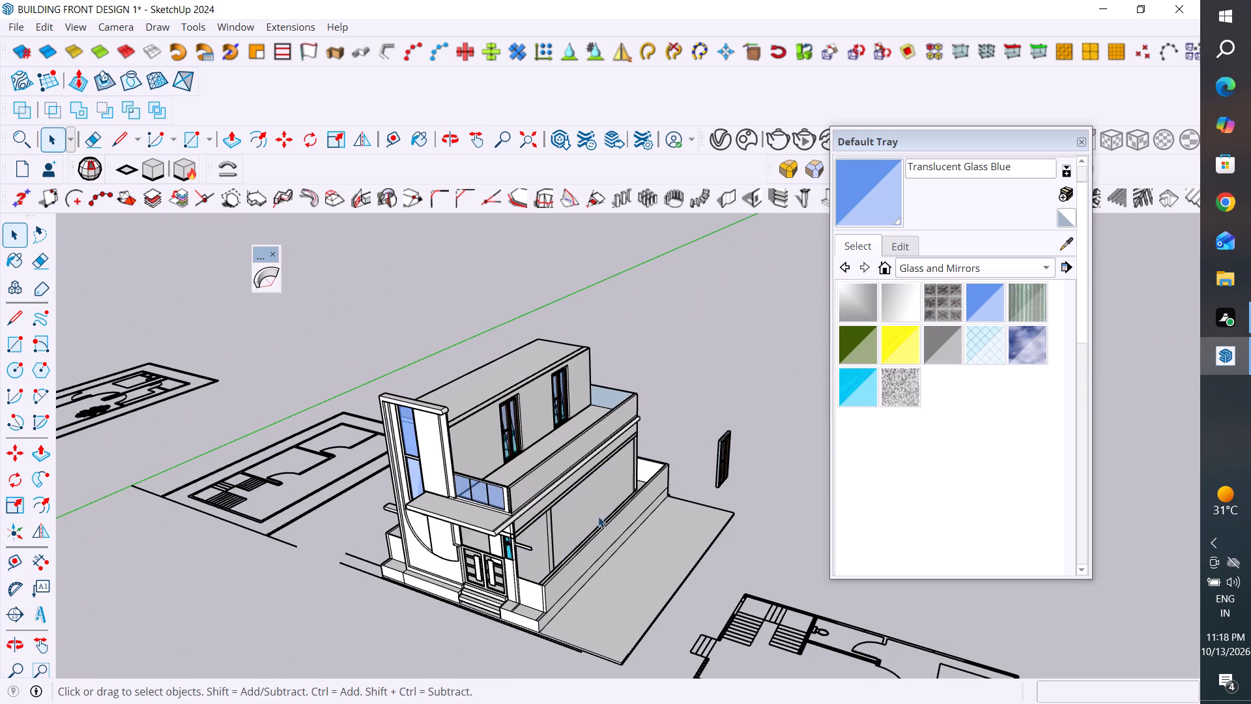
middle_drag(598, 516, 515, 506)
click(556, 506)
key(Delete)
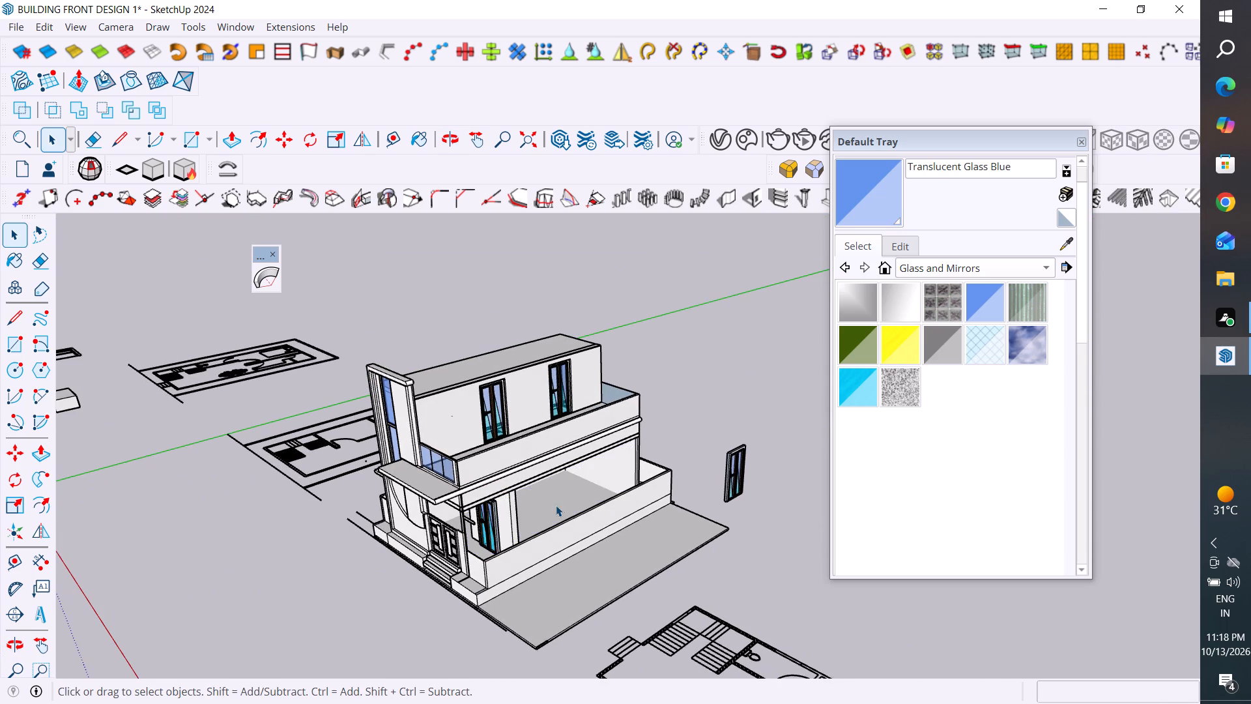
Move the grouped windowed wall by its bottom corner about 1395" onto the building's far side corner, above the open ground-floor side.
scroll(445, 557, down, 4)
middle_drag(538, 508, 331, 525)
scroll(448, 467, down, 5)
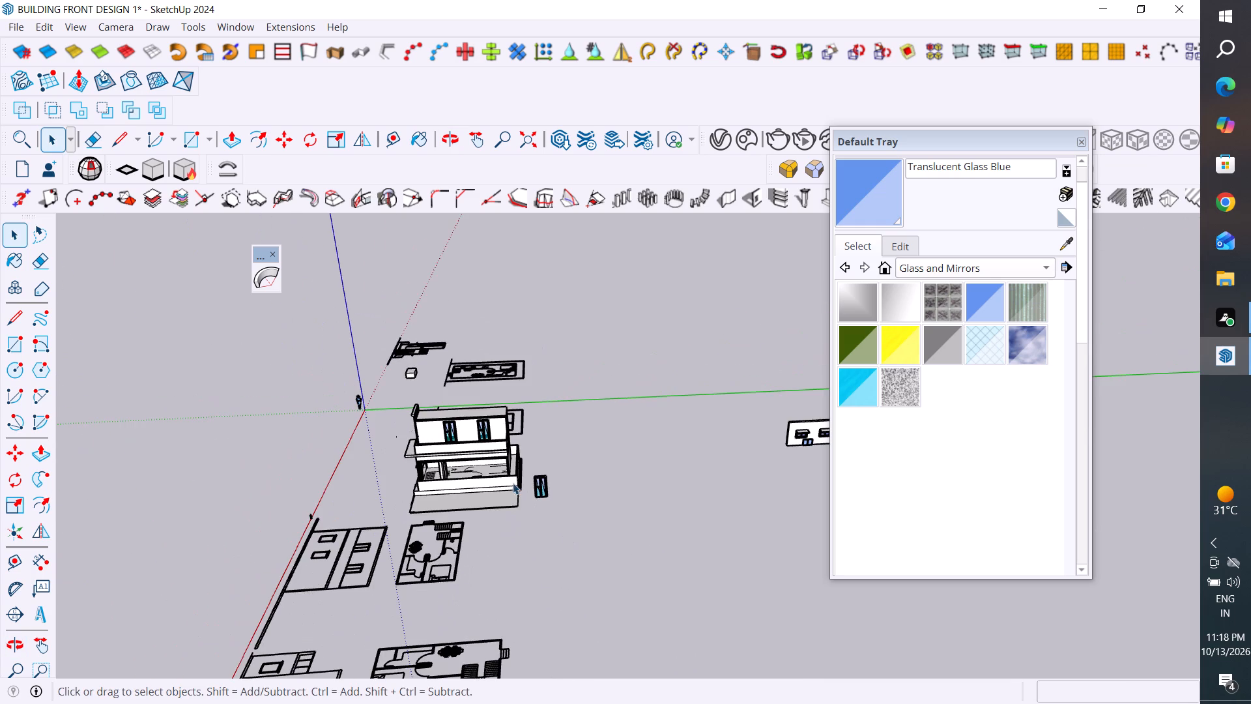
scroll(463, 506, down, 3)
scroll(768, 453, up, 3)
click(777, 454)
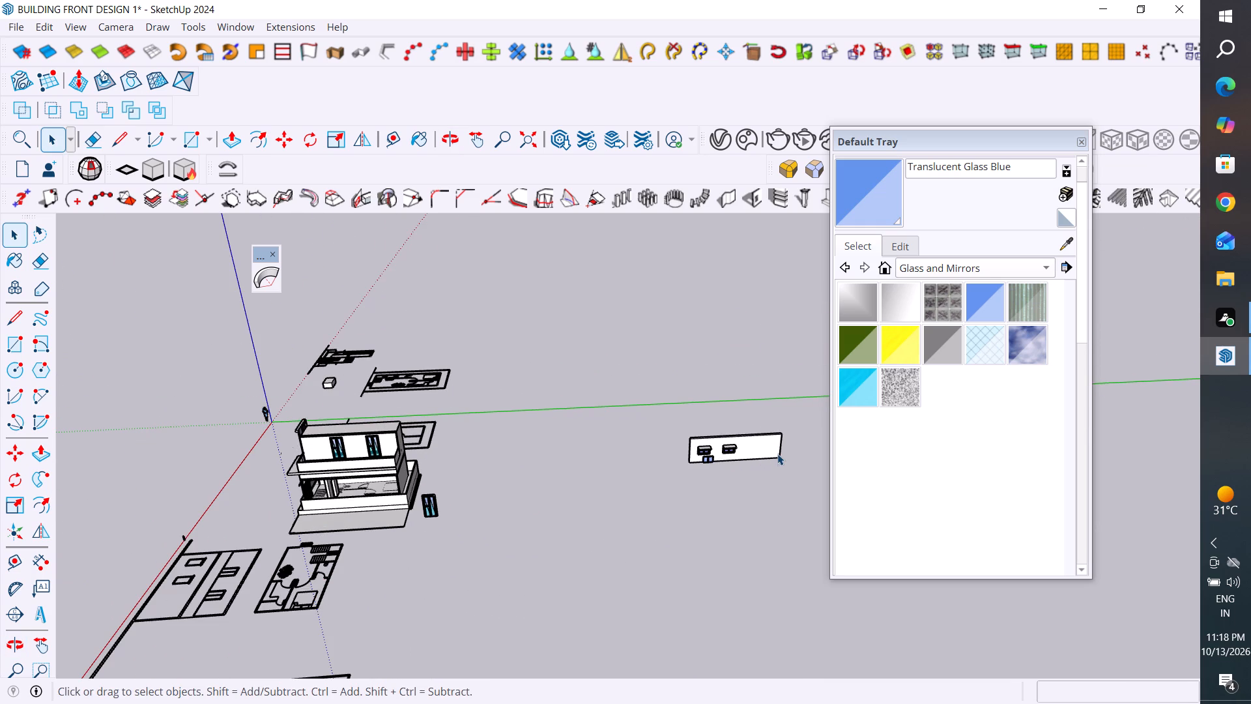
middle_drag(758, 487, 370, 556)
scroll(504, 558, up, 1)
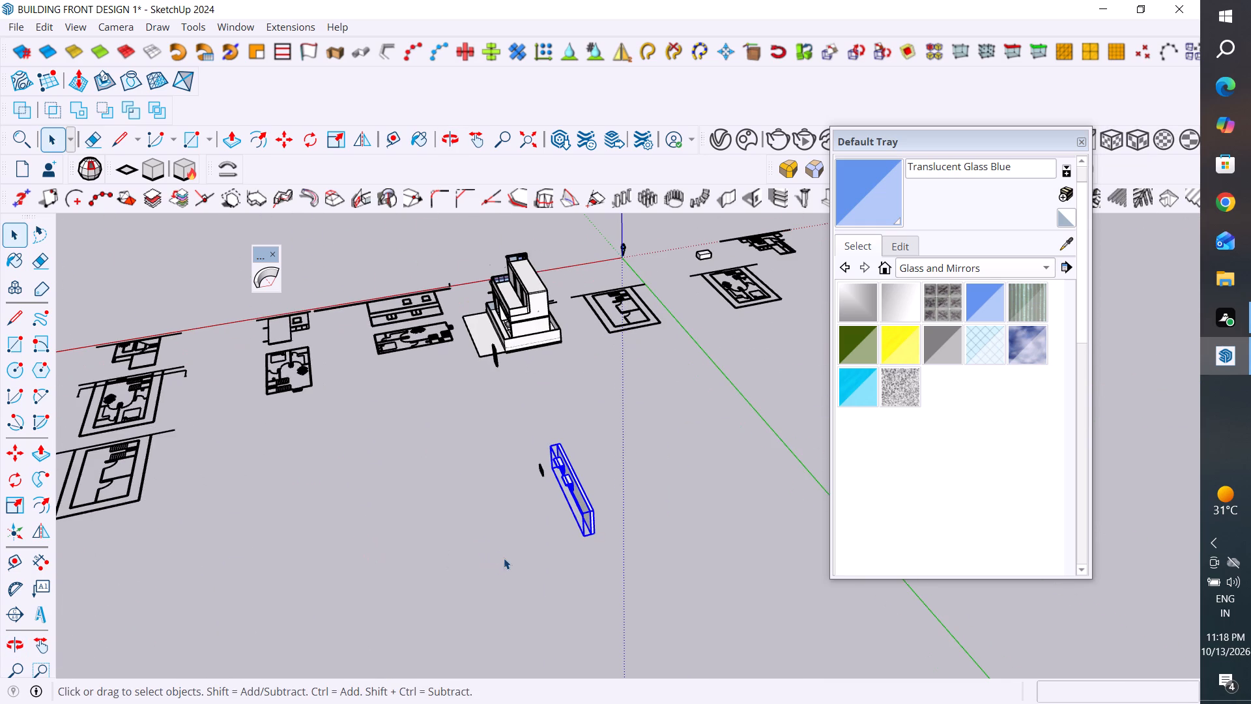
key(m)
scroll(601, 571, up, 6)
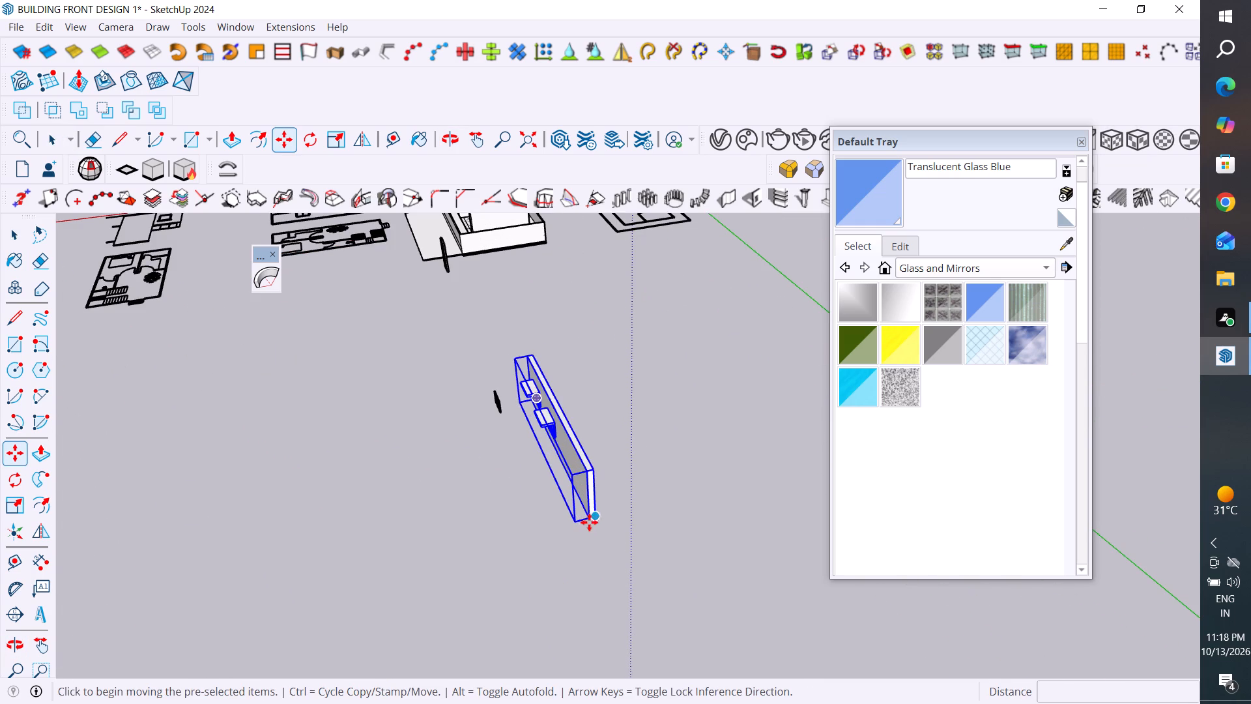
click(590, 521)
scroll(710, 559, down, 5)
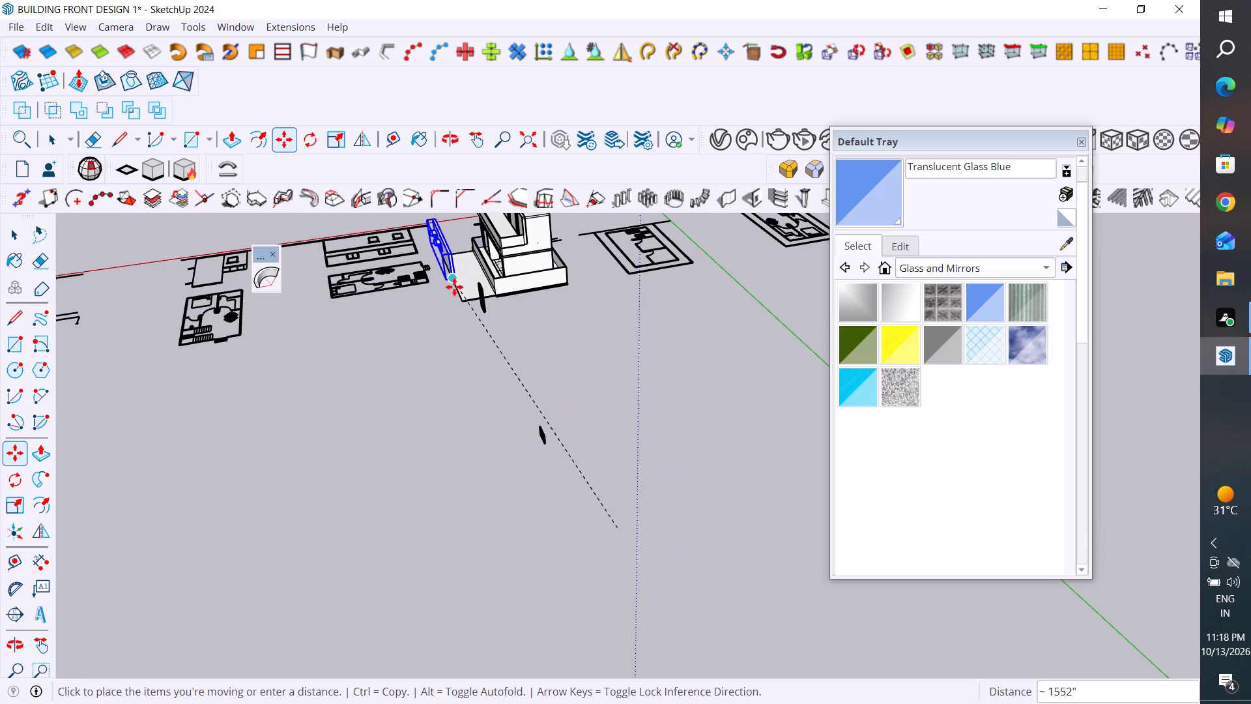
middle_drag(454, 287, 1005, 484)
middle_drag(652, 588, 446, 509)
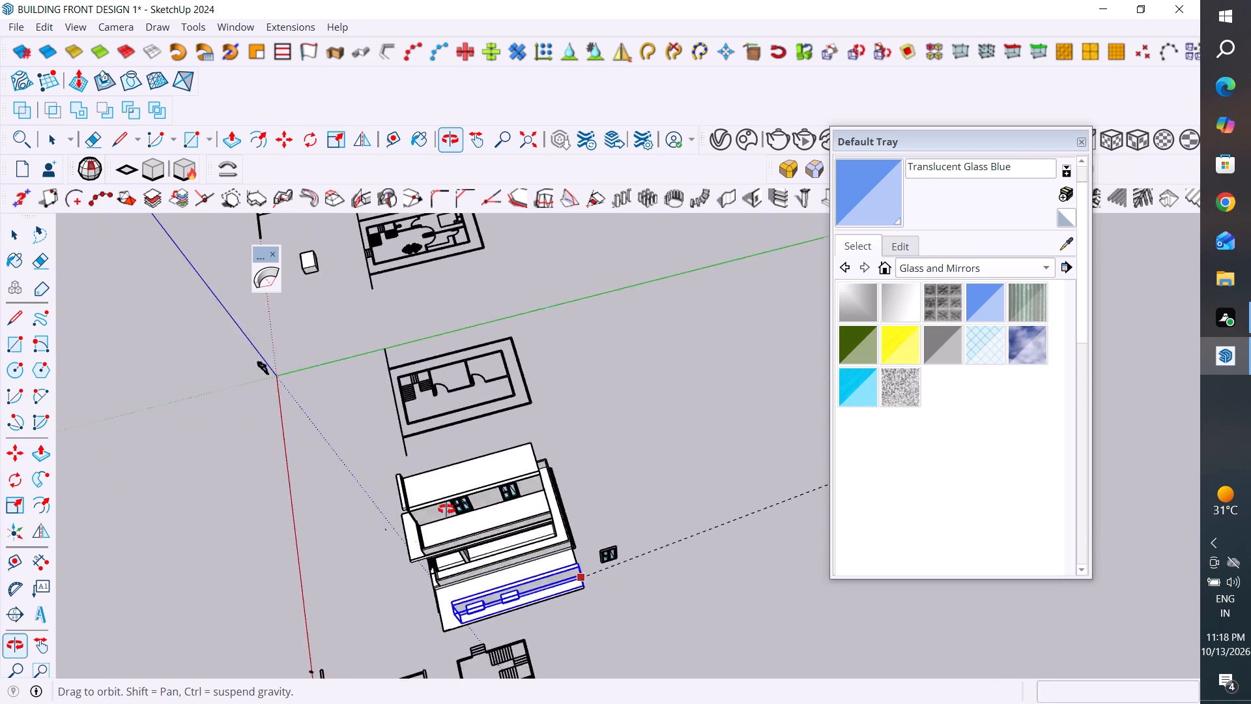
middle_drag(446, 509, 453, 489)
scroll(530, 535, up, 14)
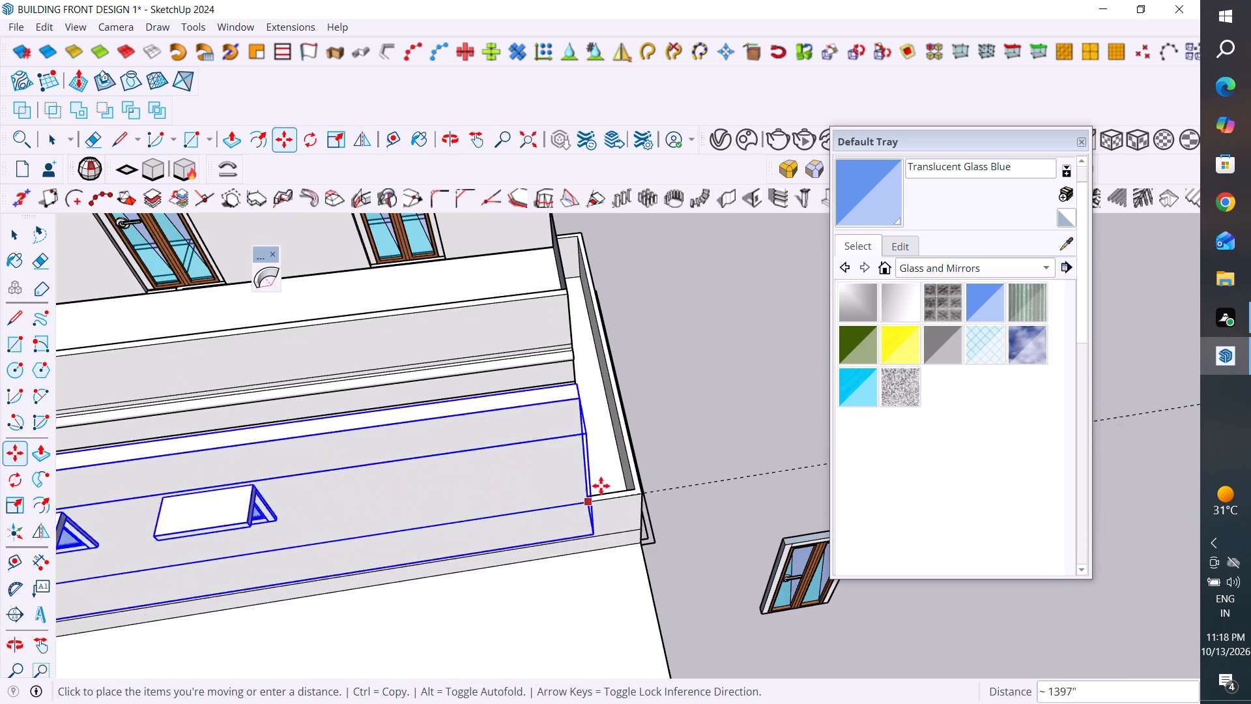
middle_drag(584, 485, 423, 543)
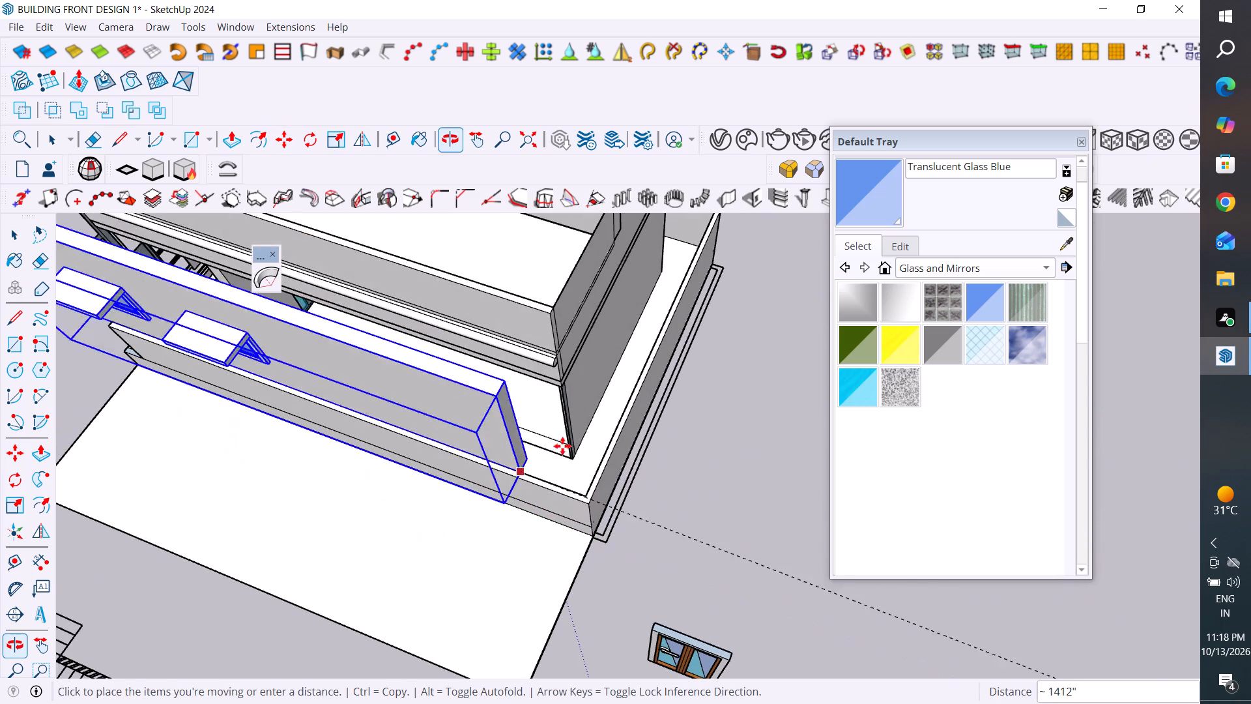
middle_drag(573, 458, 496, 479)
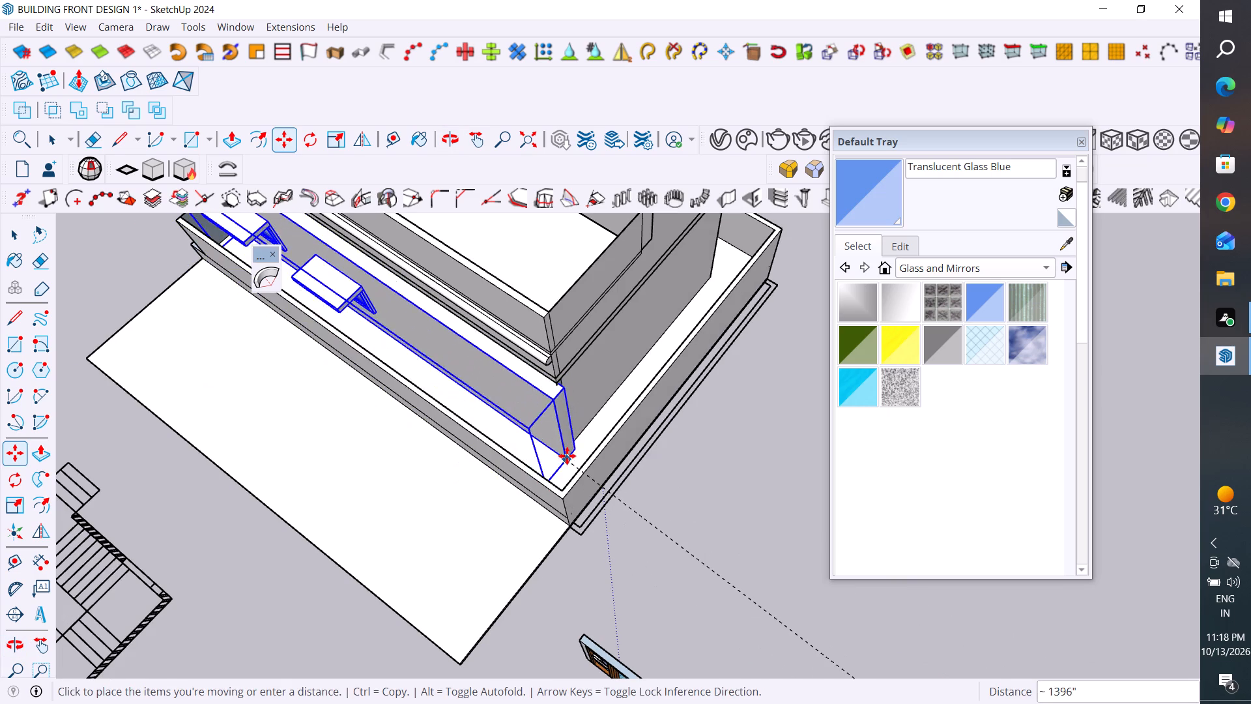
middle_drag(568, 441, 393, 468)
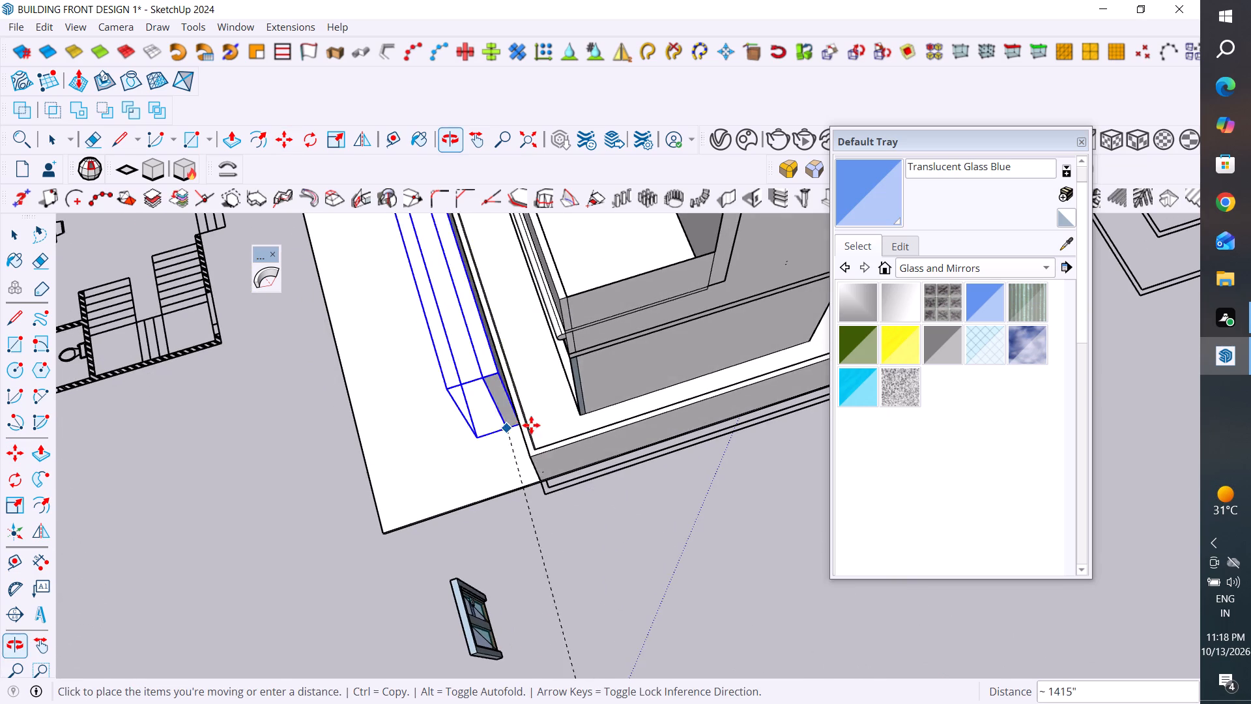
middle_drag(582, 406, 390, 443)
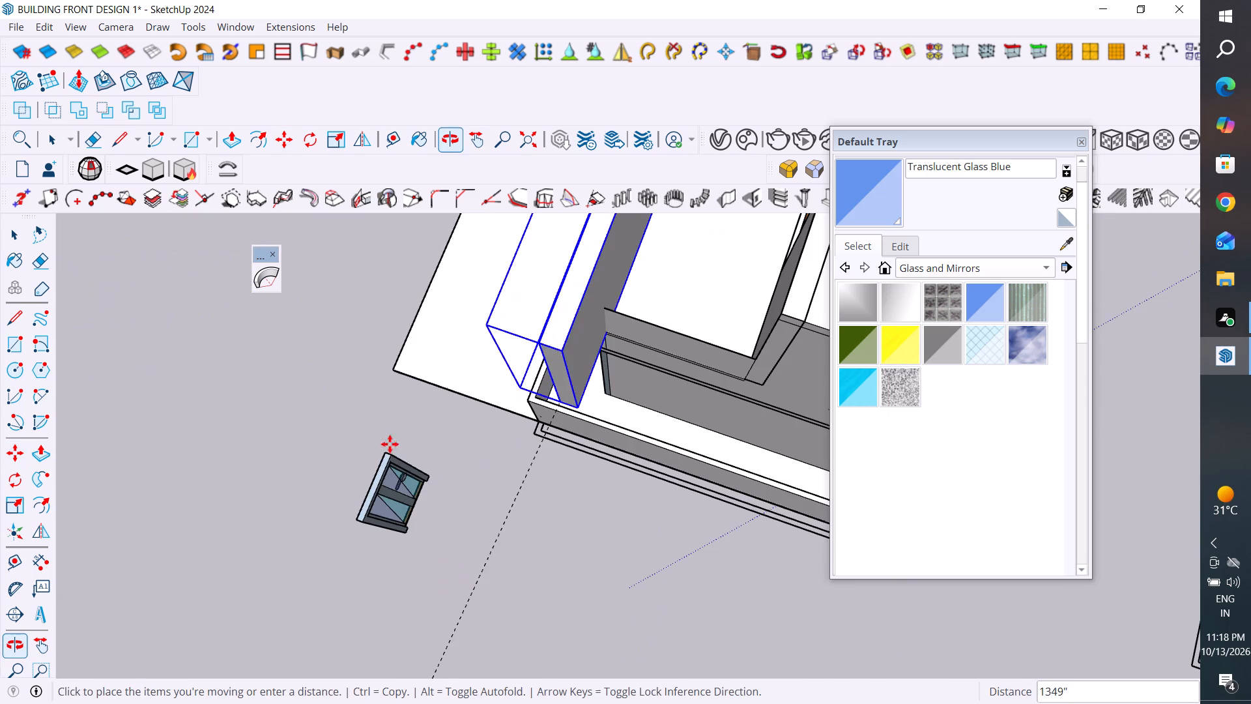
click(591, 314)
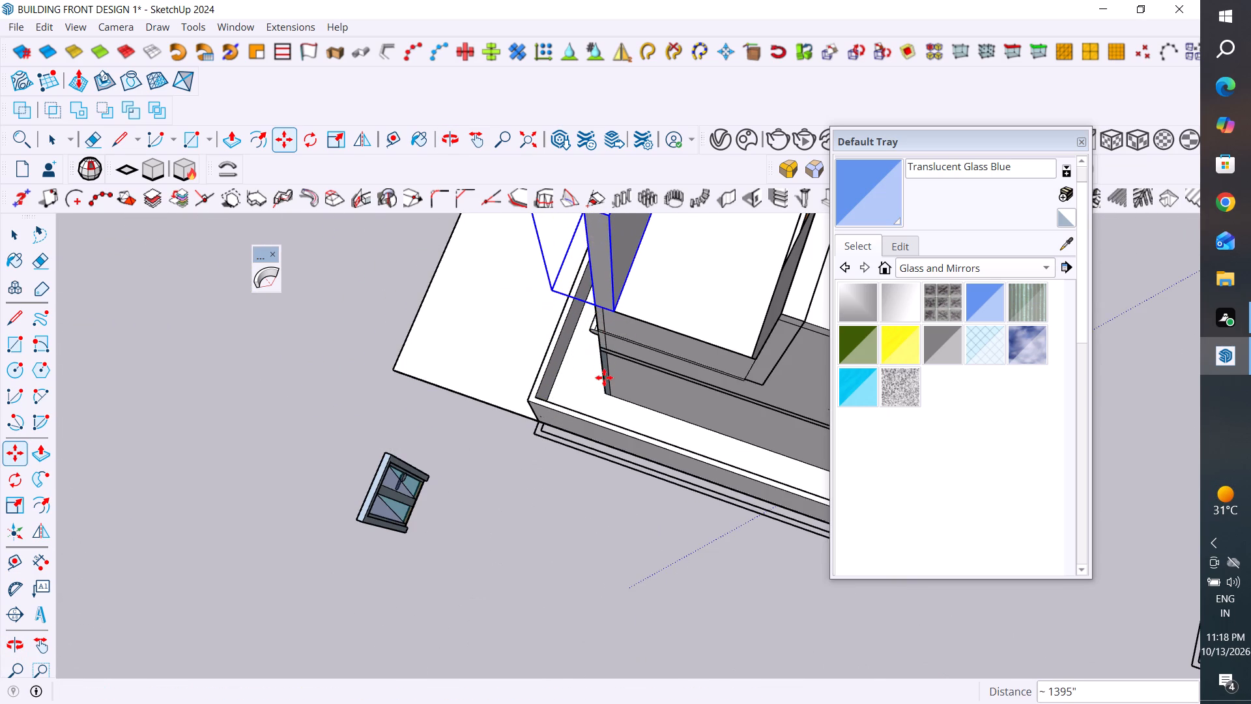
Move the windowed wall by its bottom end corner about 95" down along the building's corner towards the open ground-floor side.
middle_drag(566, 476, 843, 447)
scroll(531, 534, down, 5)
middle_drag(500, 582, 790, 512)
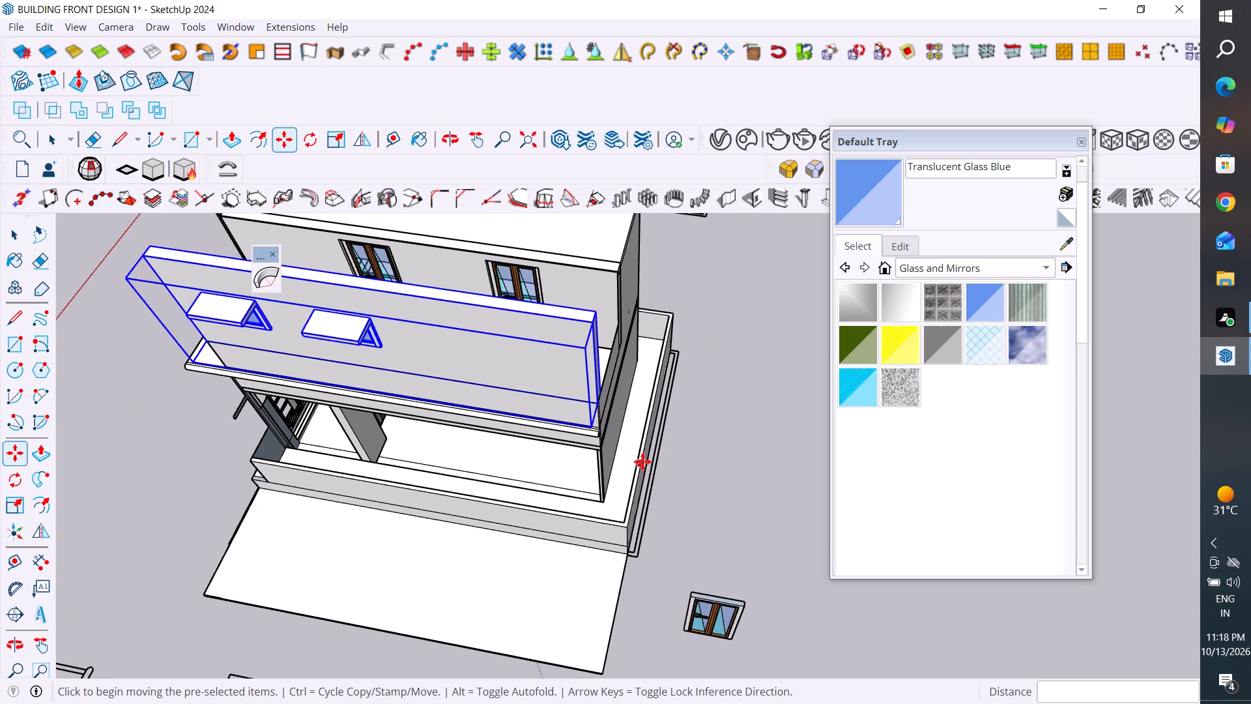
middle_drag(648, 467, 583, 330)
scroll(582, 353, up, 2)
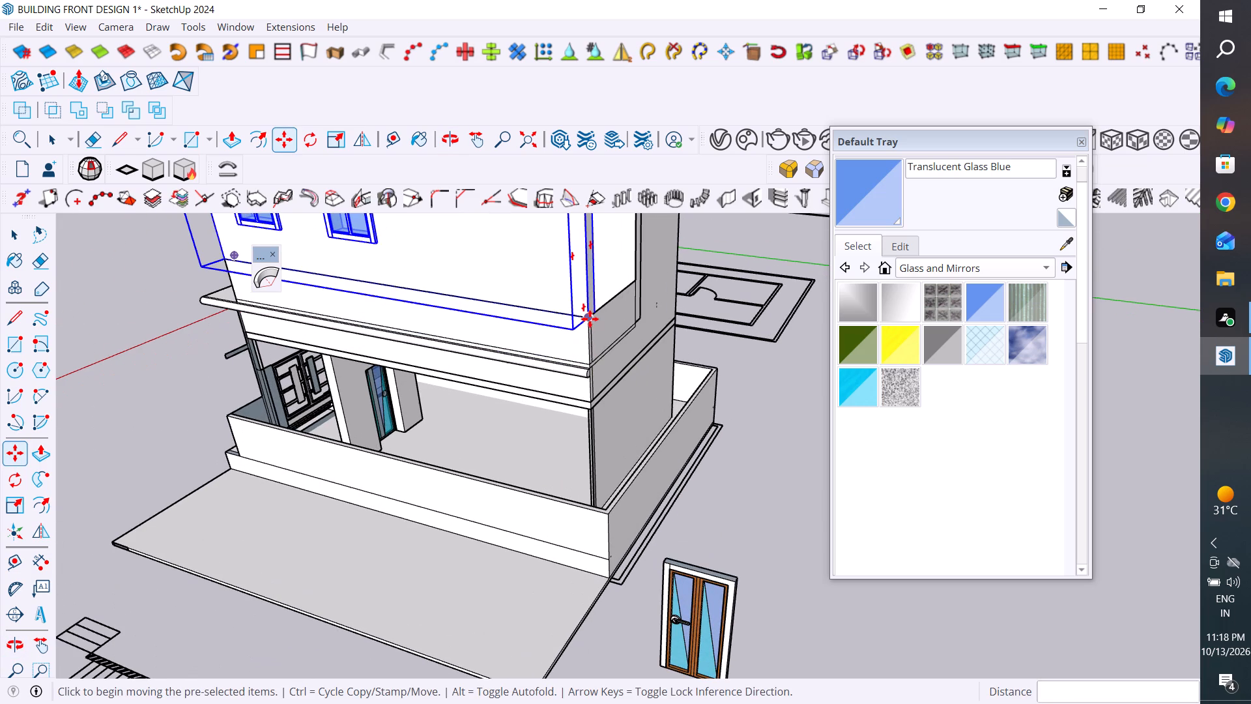
click(590, 319)
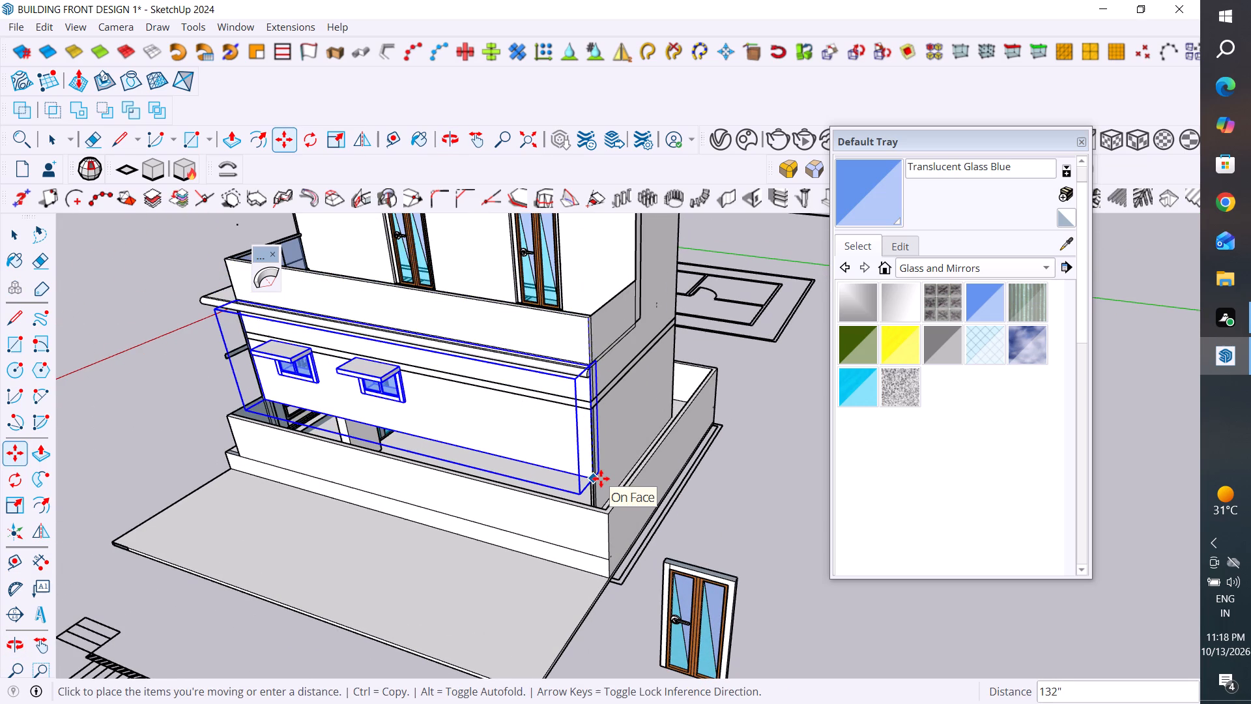
middle_drag(601, 478, 484, 523)
scroll(550, 523, up, 1)
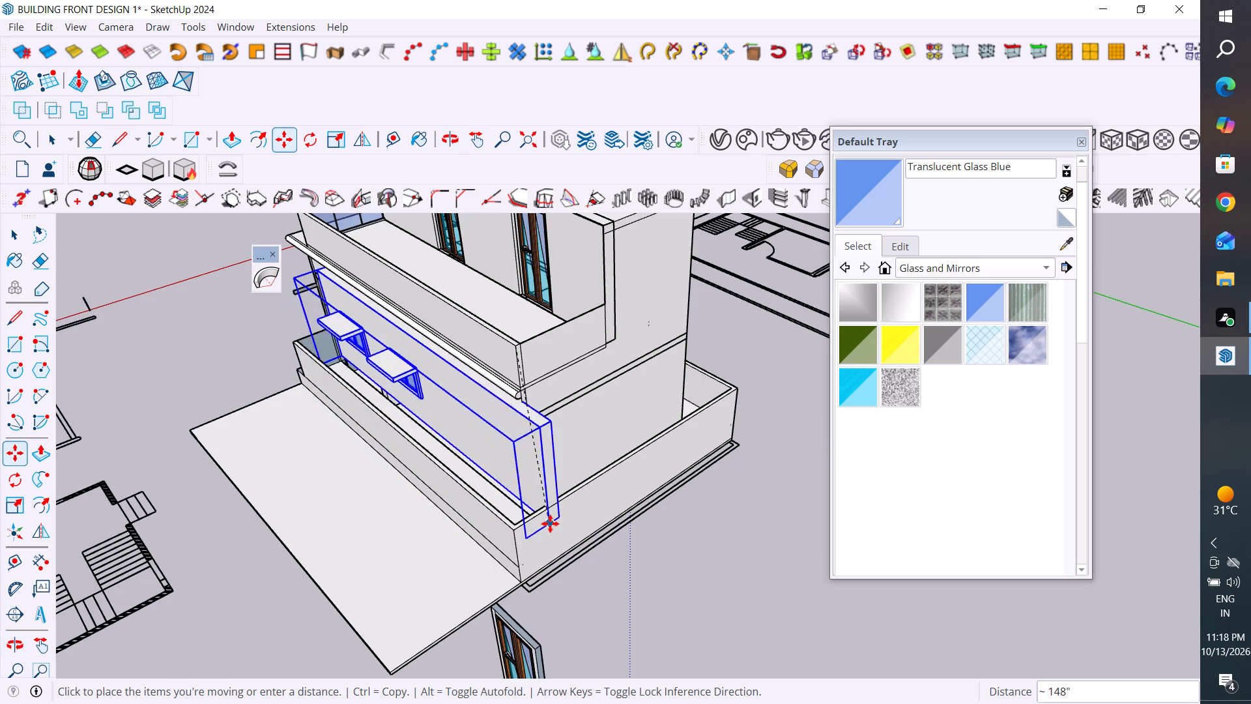
scroll(550, 523, up, 2)
middle_drag(550, 523, 534, 703)
scroll(550, 523, up, 1)
scroll(536, 636, up, 4)
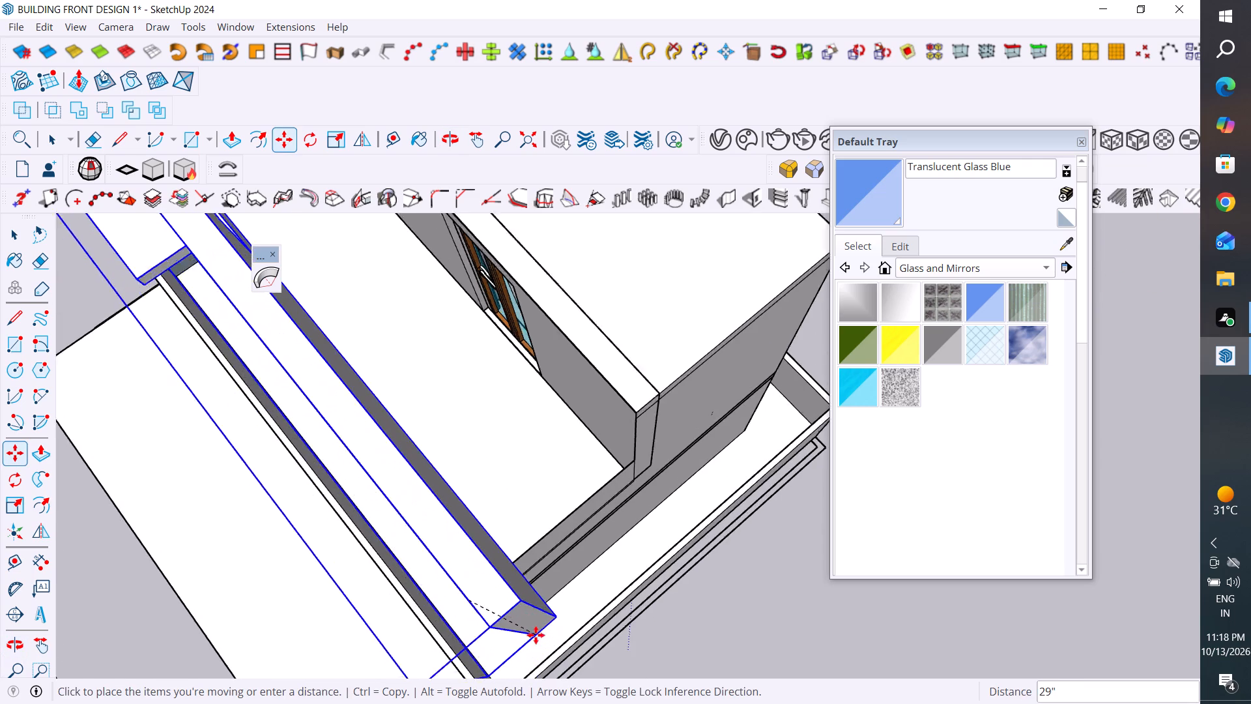
middle_drag(536, 635, 713, 385)
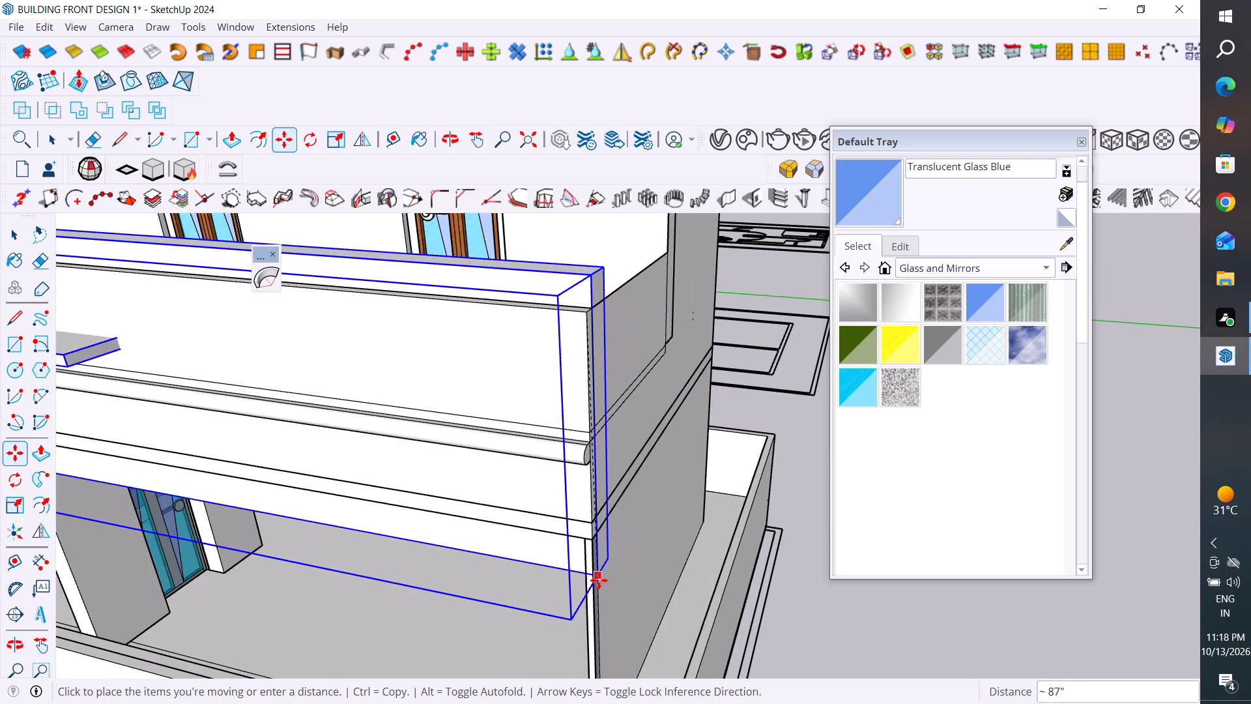
click(596, 604)
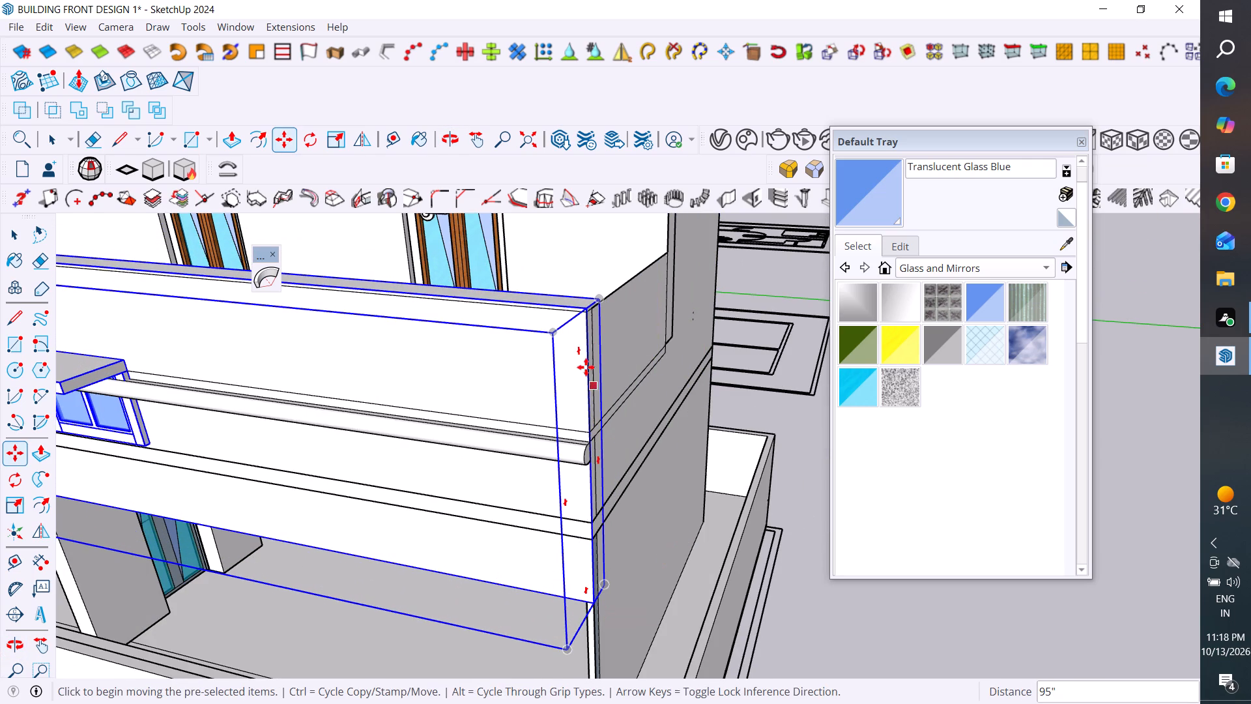
Lower the windowed wall 66" by its top corner to the upper edge of the band above the ground floor.
click(588, 309)
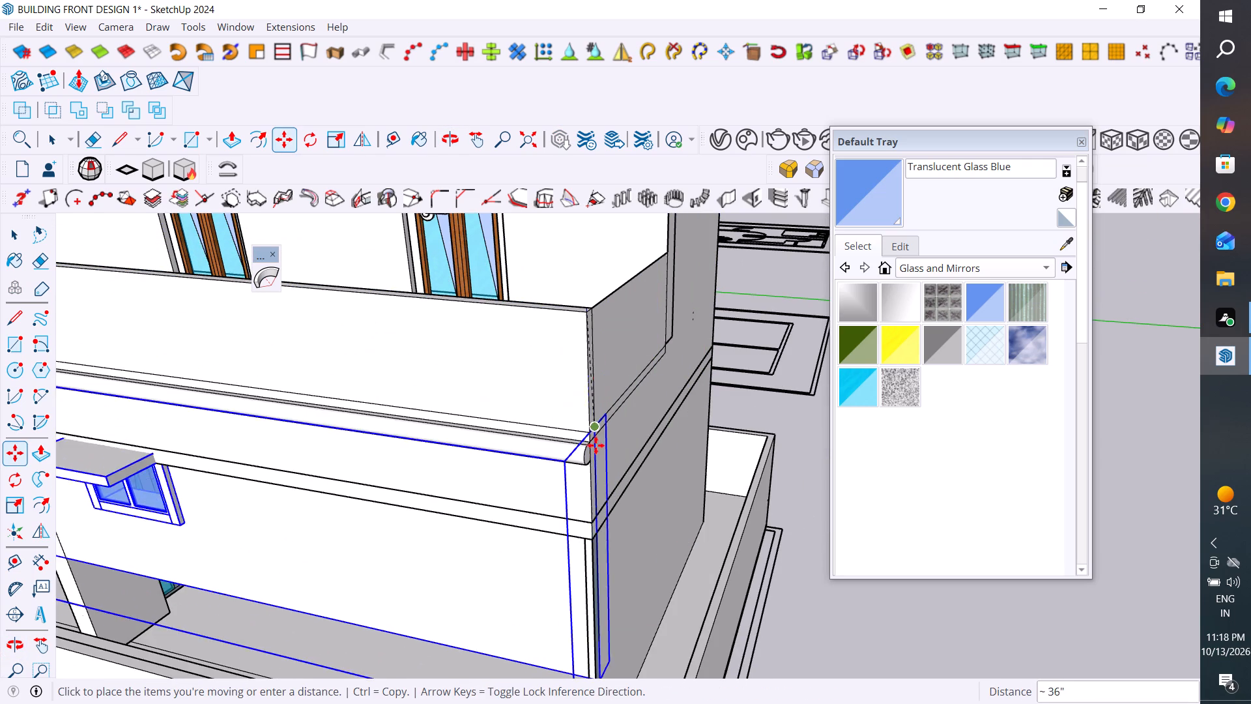
click(594, 530)
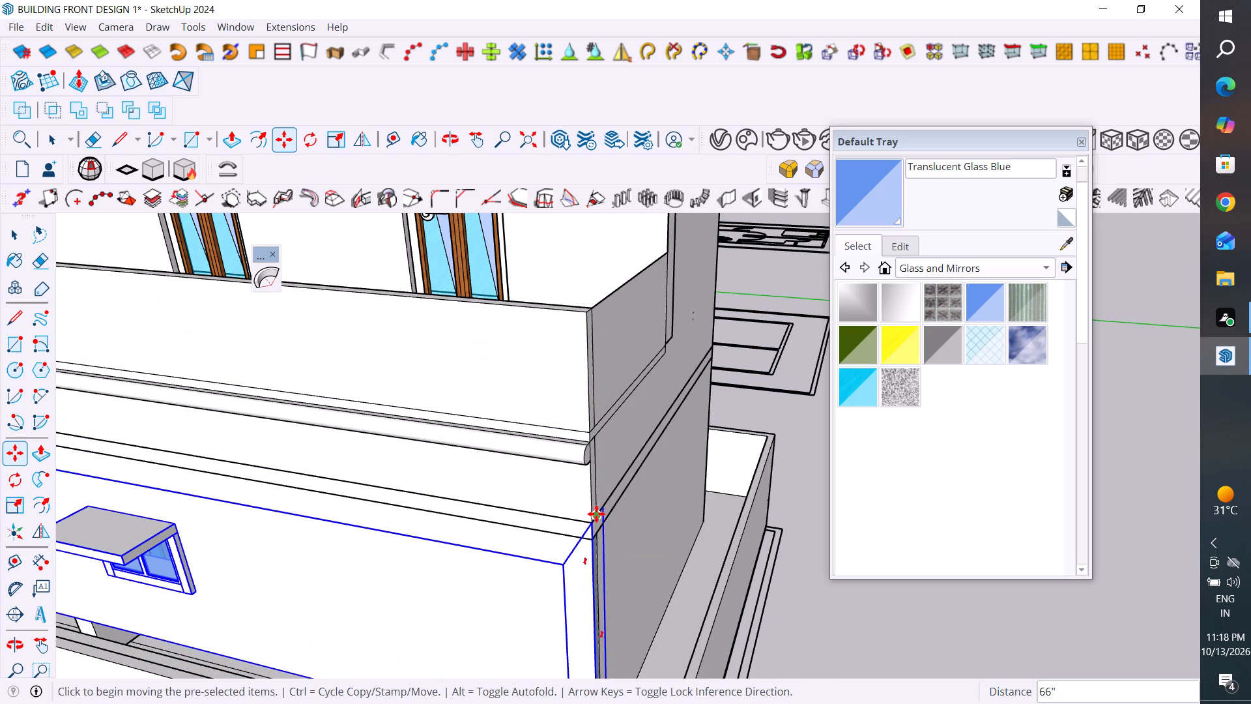
Lower the windowed wall another 6" by its top corner to the band's lower edge at the building corner.
click(603, 505)
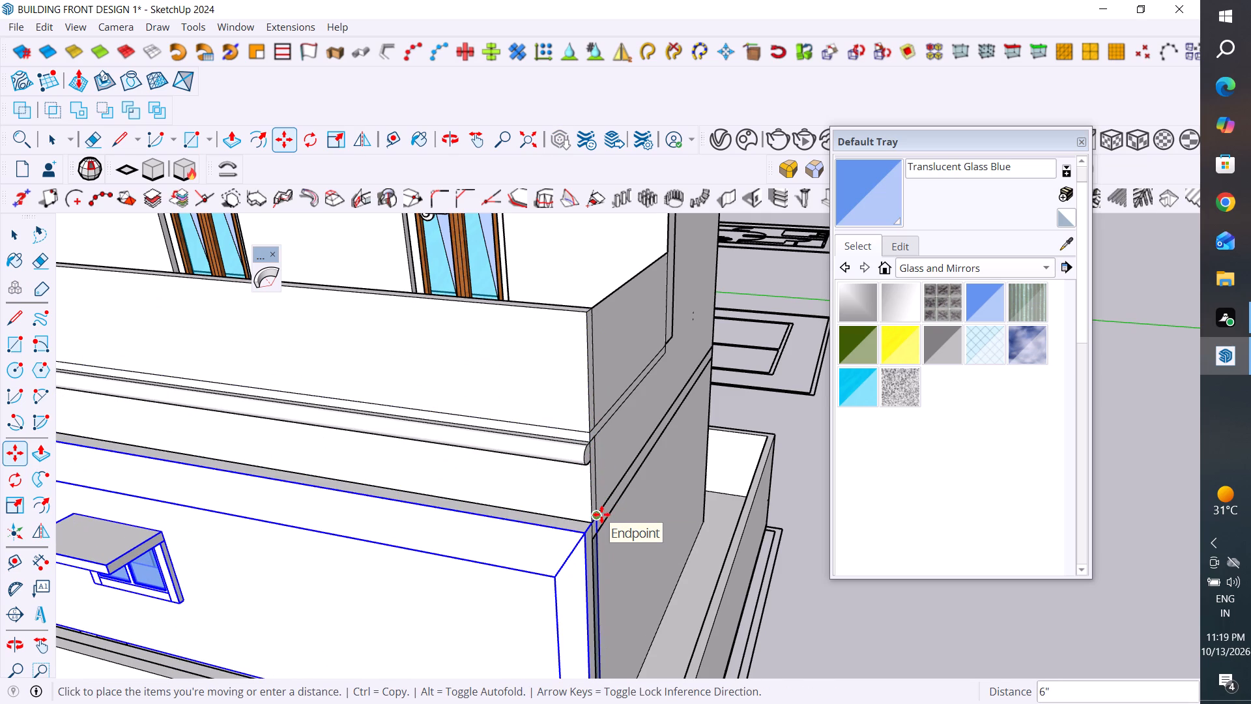
middle_drag(600, 514, 450, 521)
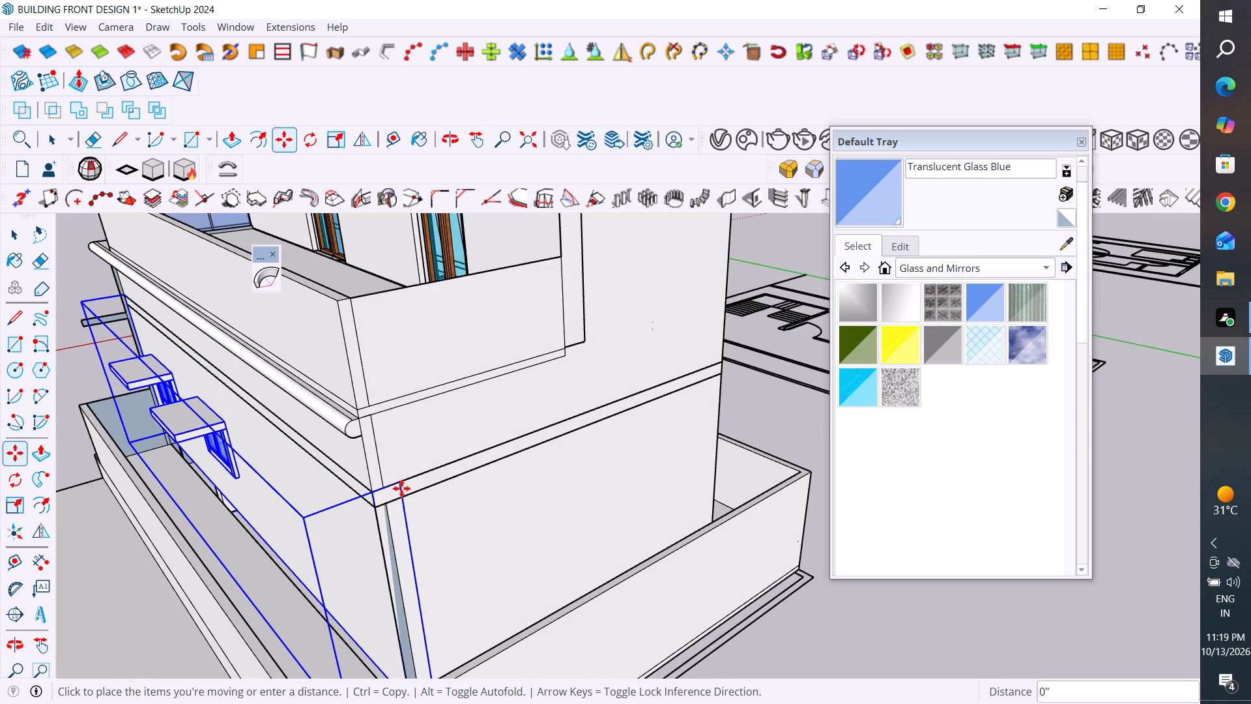
click(403, 498)
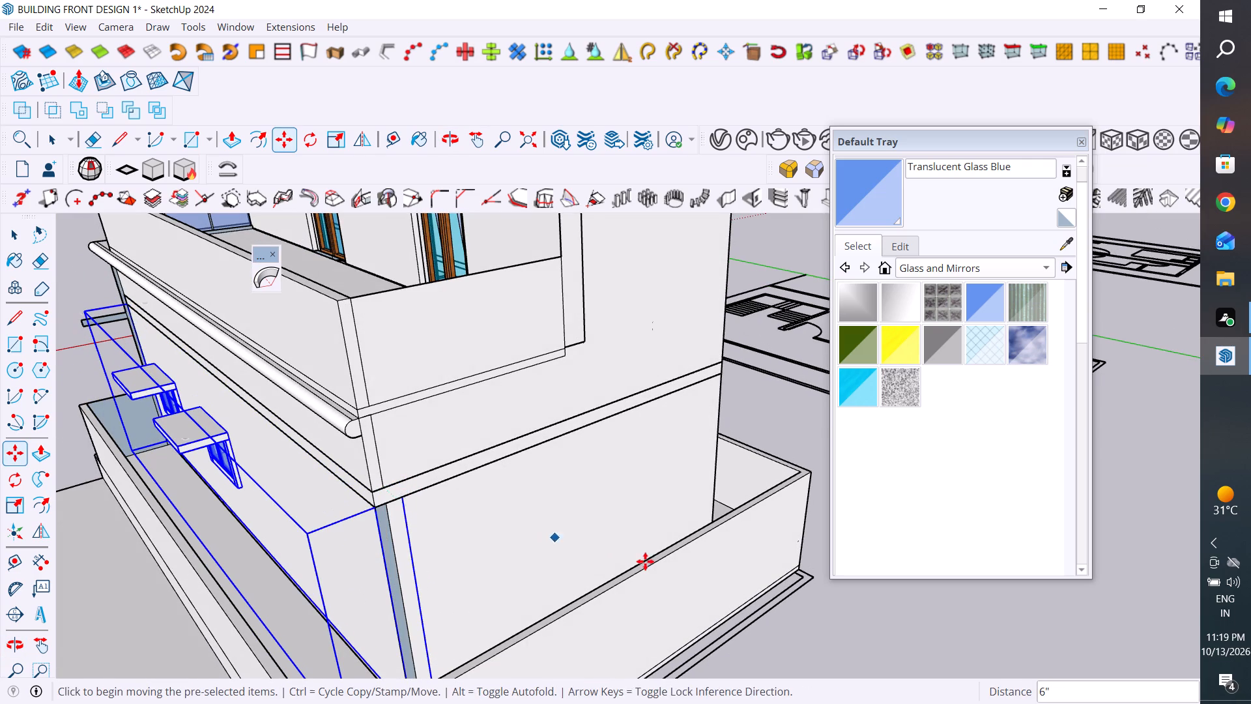
Inspect the fit of the windowed wall in the building's ground-floor side from several angles and clear the selection.
scroll(645, 561, down, 3)
middle_drag(519, 563, 847, 531)
scroll(504, 506, down, 1)
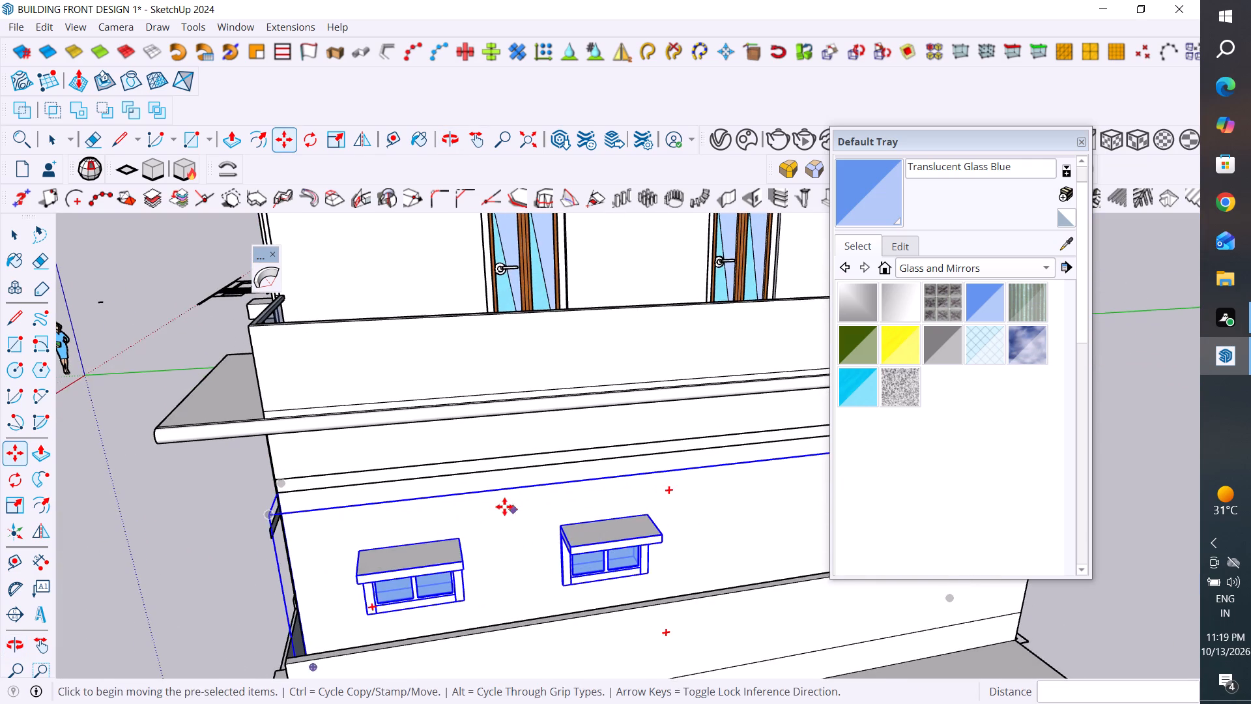
scroll(504, 506, down, 2)
middle_drag(485, 525, 736, 477)
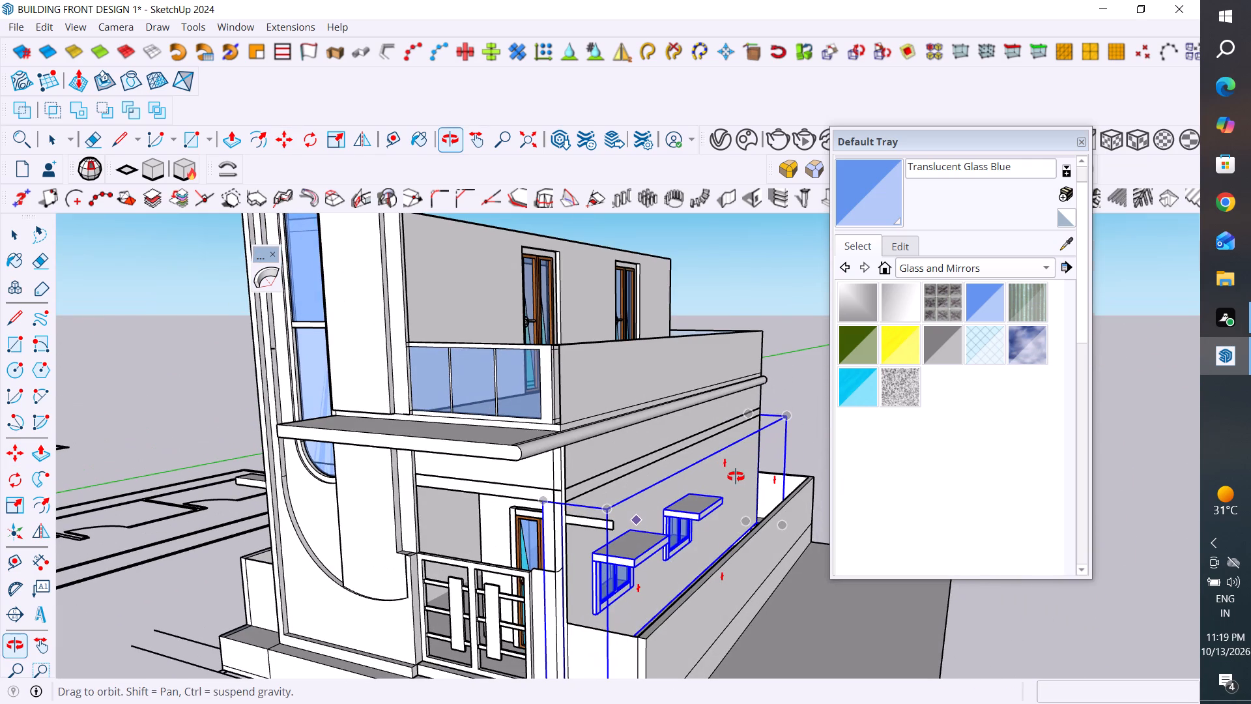
middle_drag(736, 477, 504, 548)
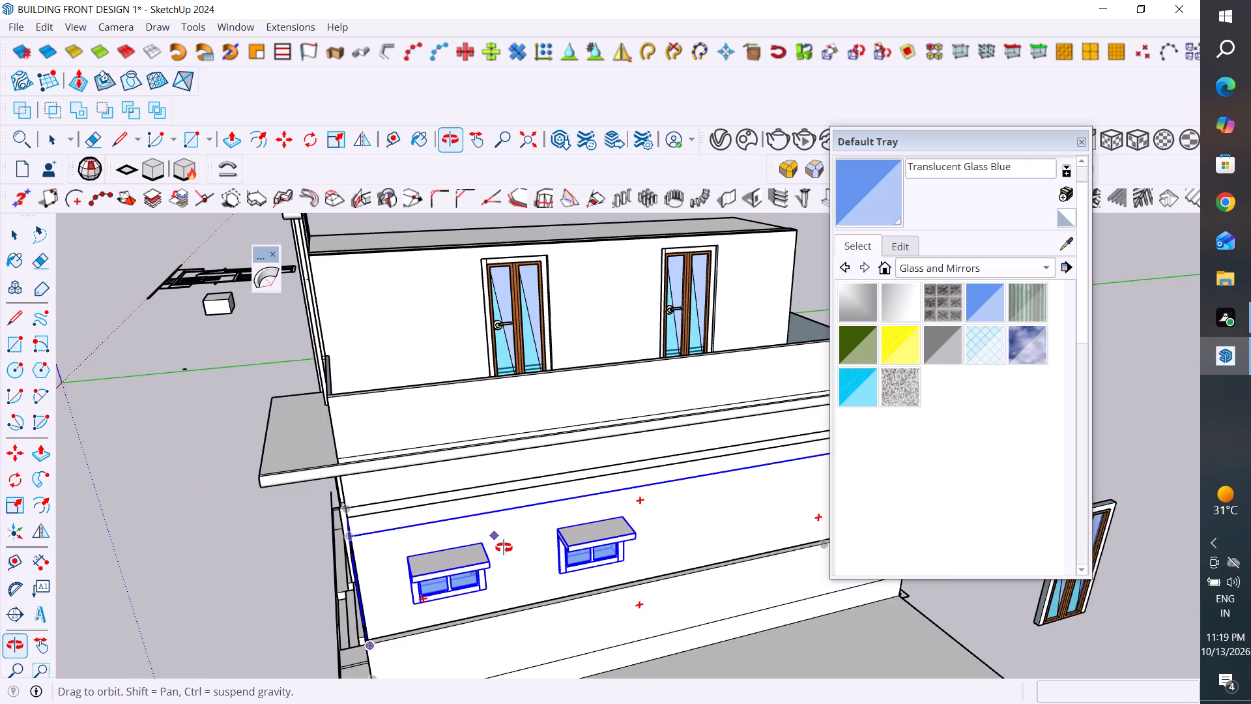
middle_drag(504, 548, 532, 561)
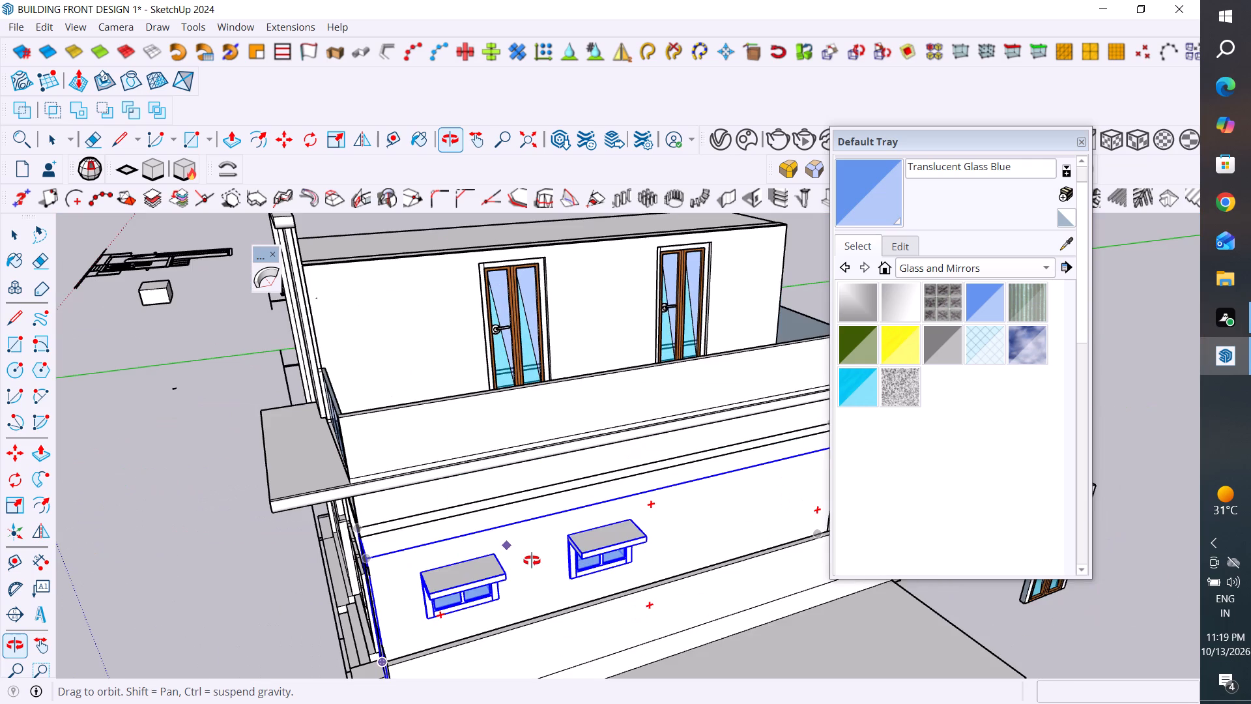
middle_drag(532, 561, 605, 428)
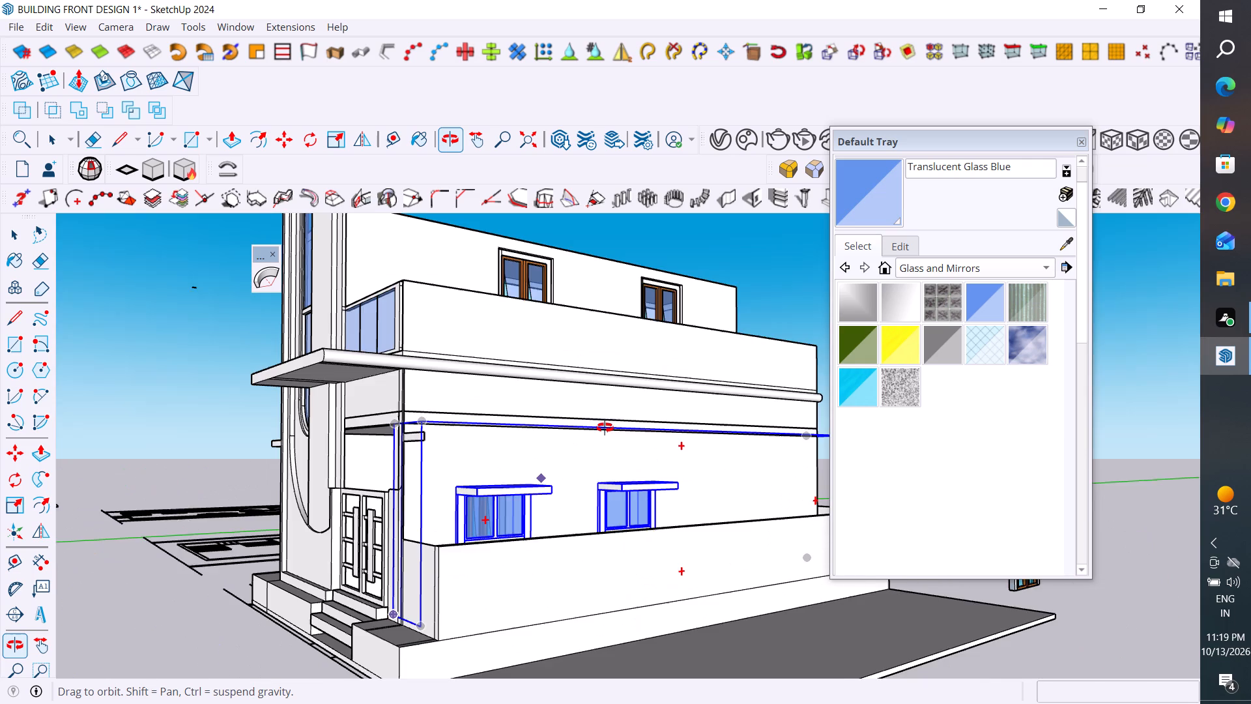
middle_drag(605, 428, 628, 426)
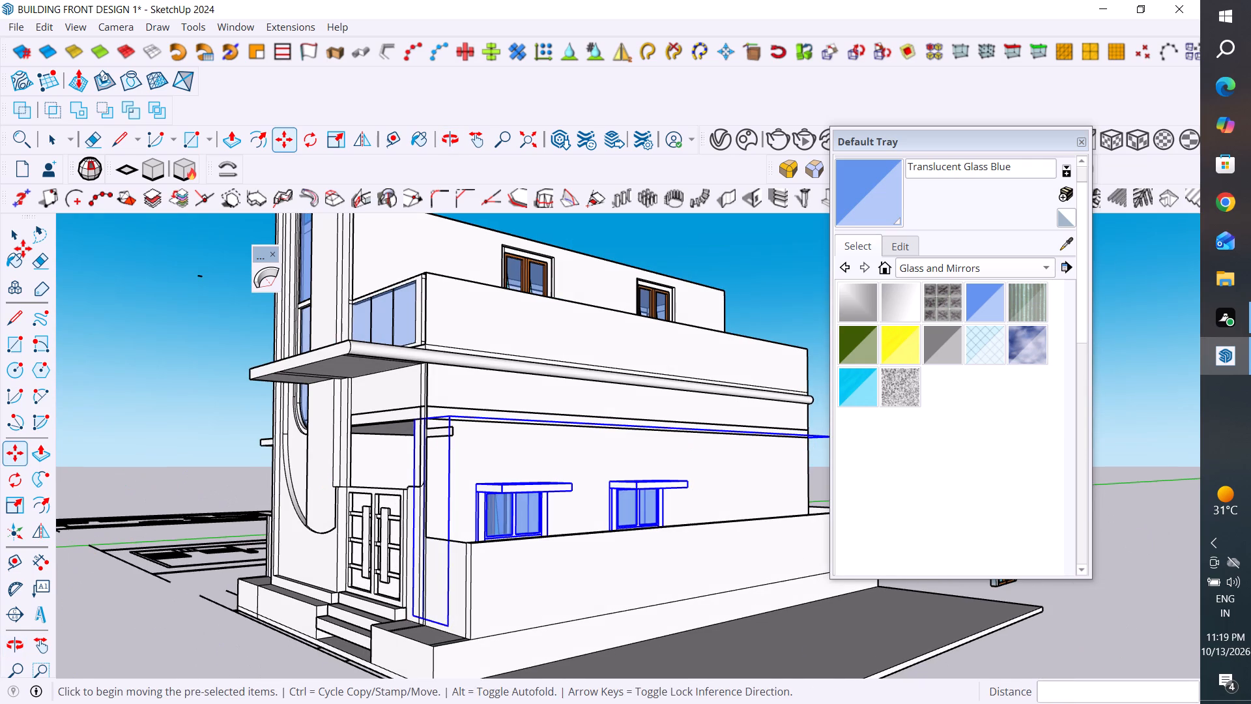
click(15, 240)
click(146, 352)
scroll(545, 463, down, 3)
middle_drag(514, 540, 526, 600)
scroll(515, 566, up, 4)
scroll(541, 540, down, 2)
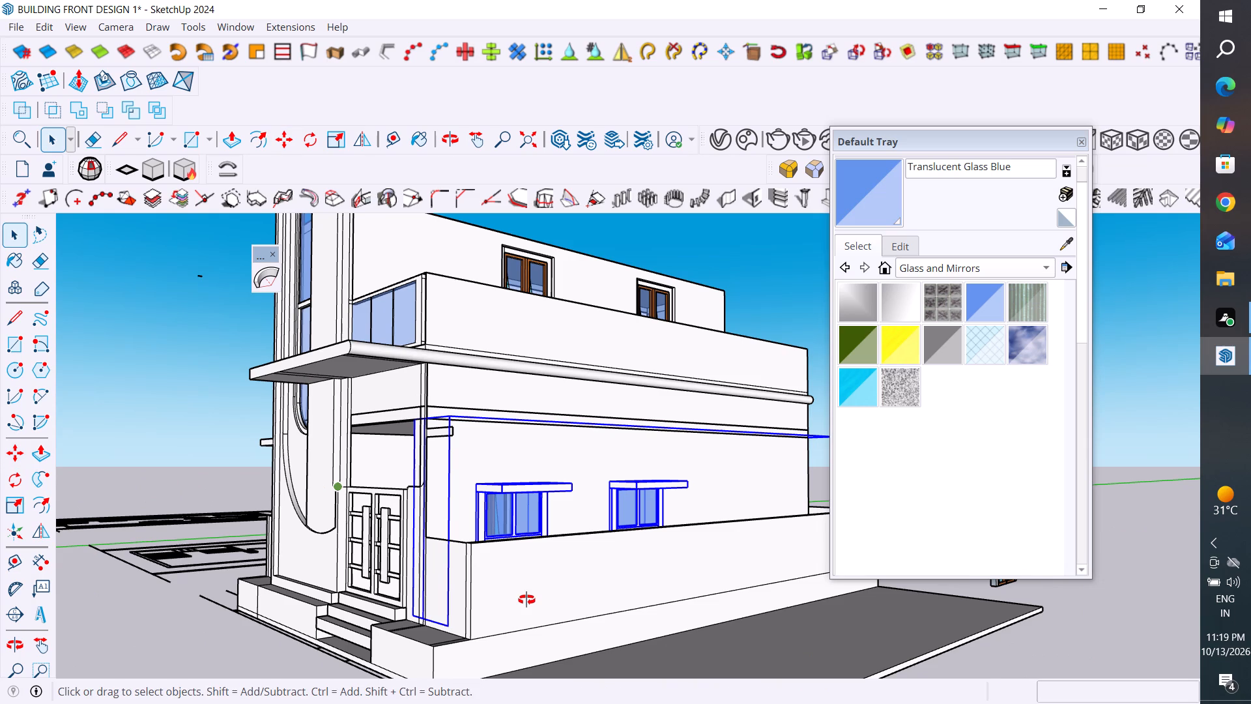
scroll(526, 600, down, 1)
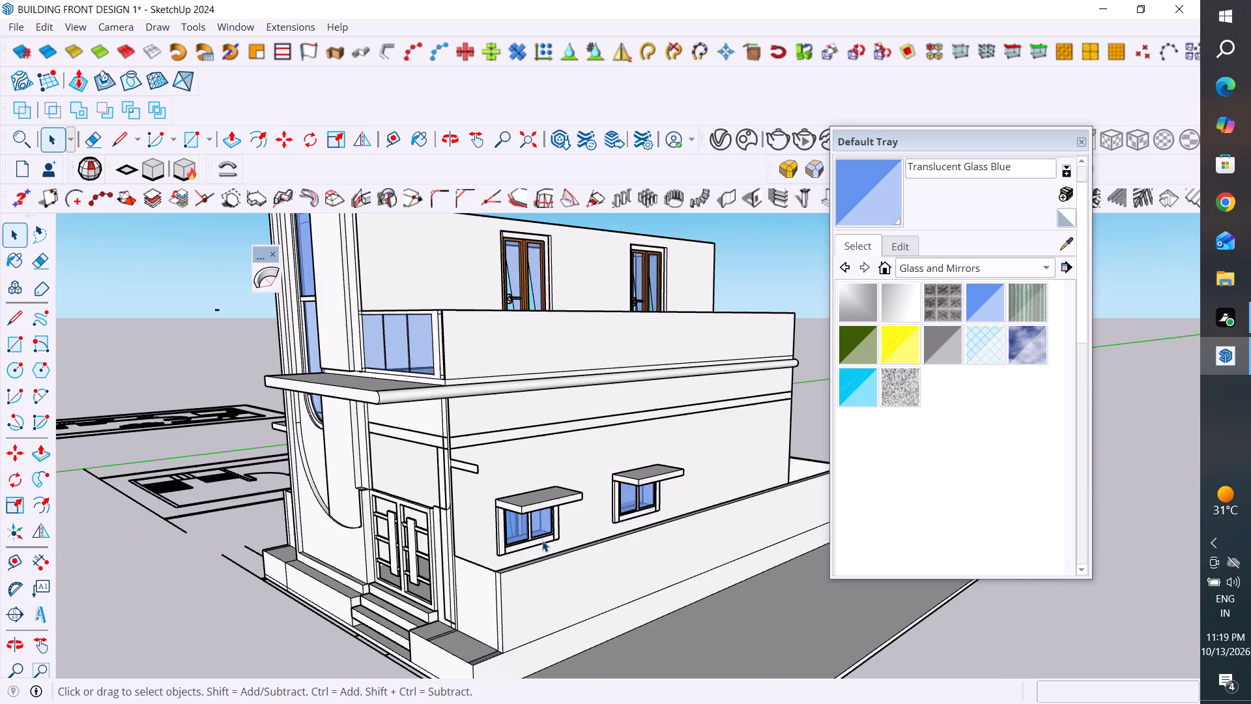
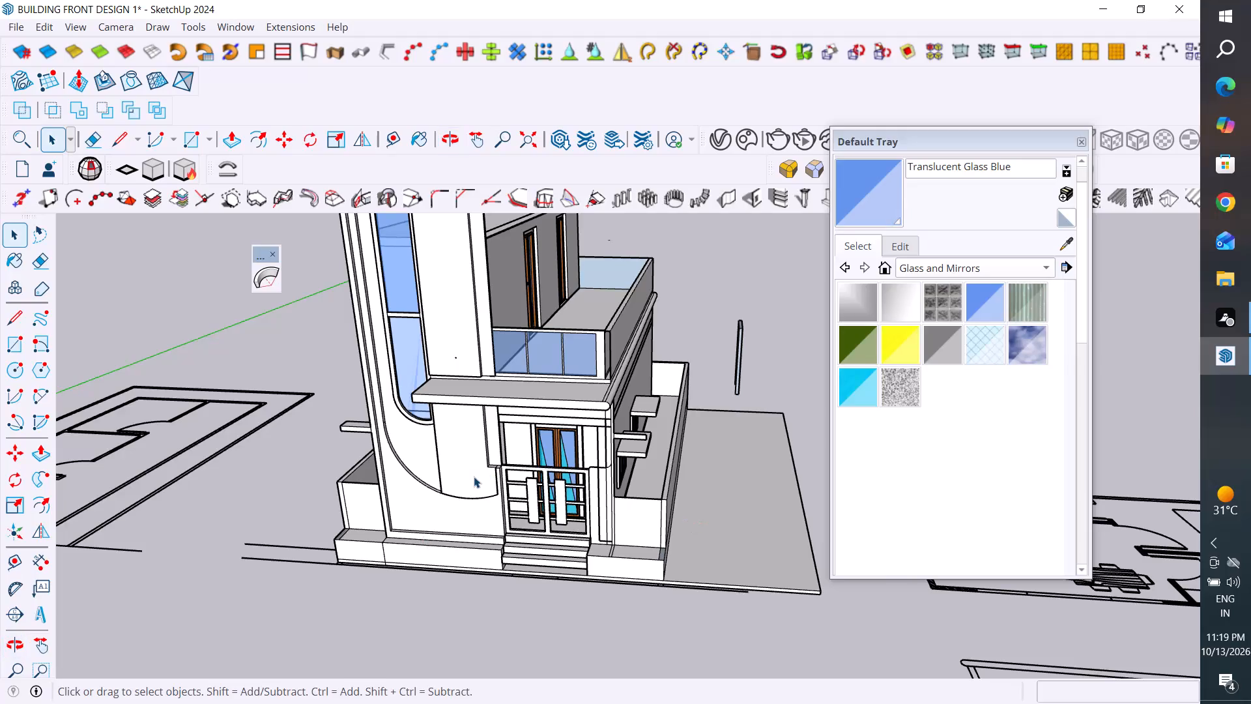
Examine the building model's front facade, entrance steps and side wall from several angles.
scroll(483, 473, down, 4)
middle_drag(493, 506, 483, 473)
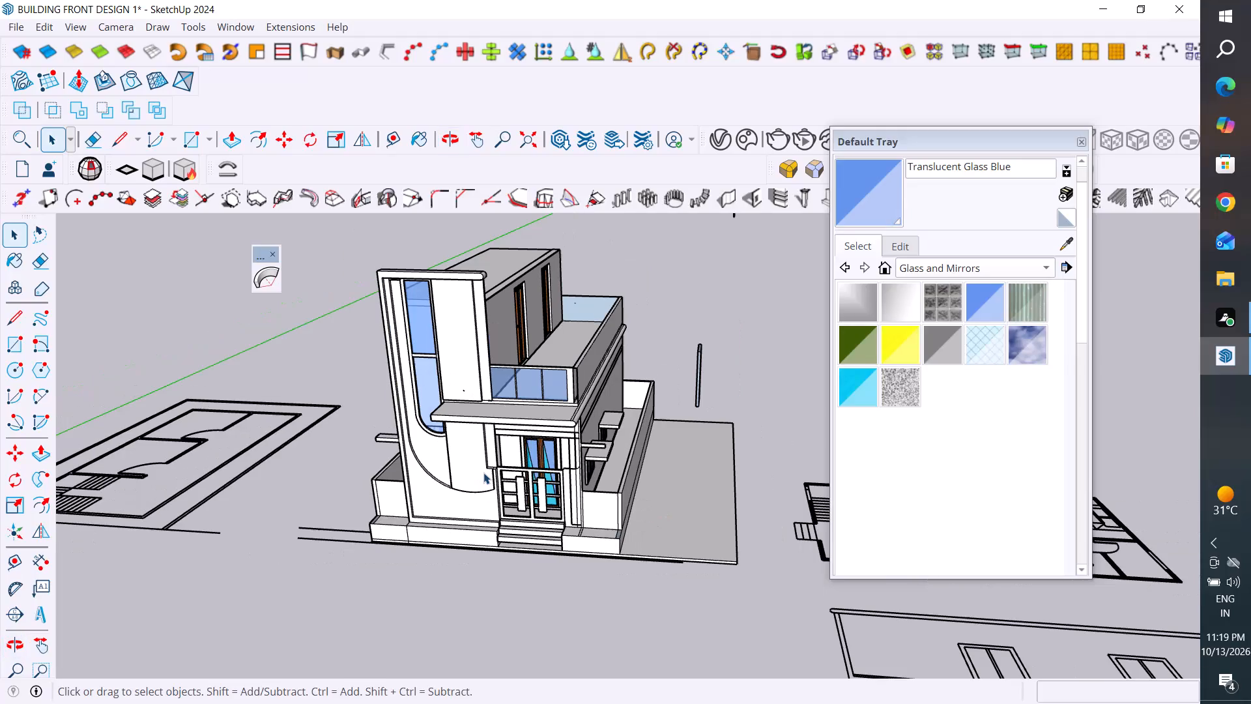
middle_drag(483, 473, 617, 510)
drag(347, 583, 281, 649)
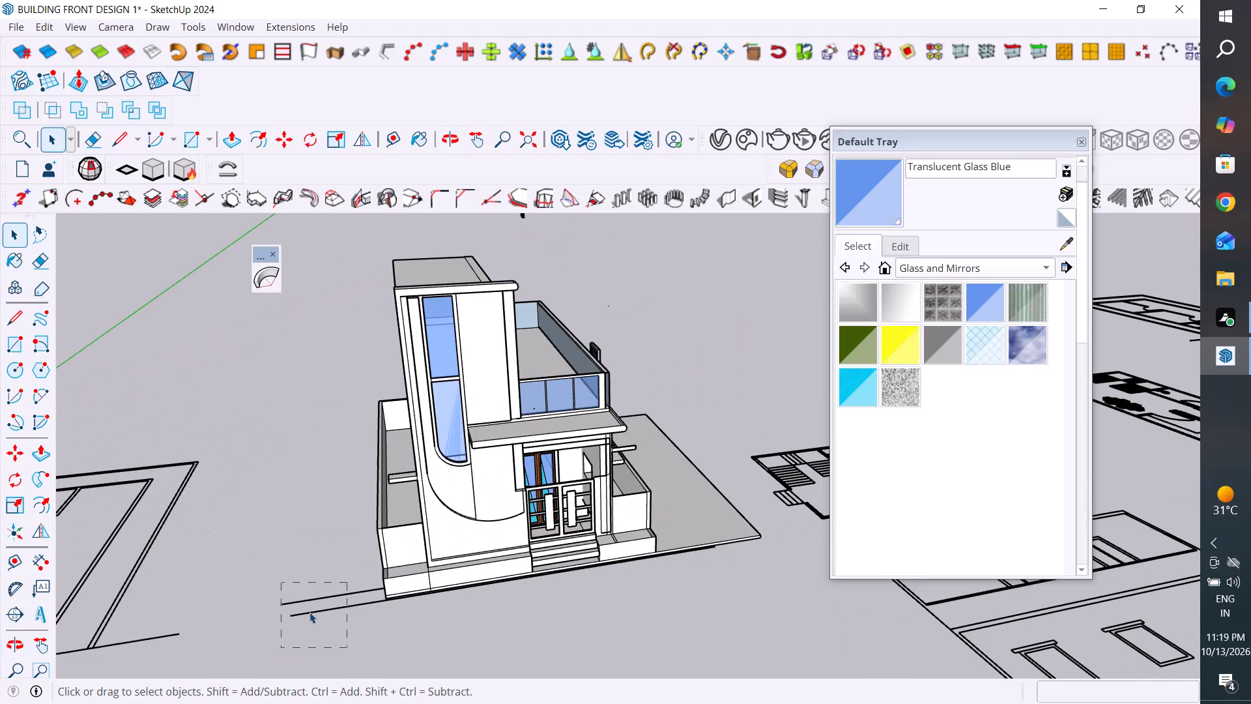
scroll(575, 572, up, 3)
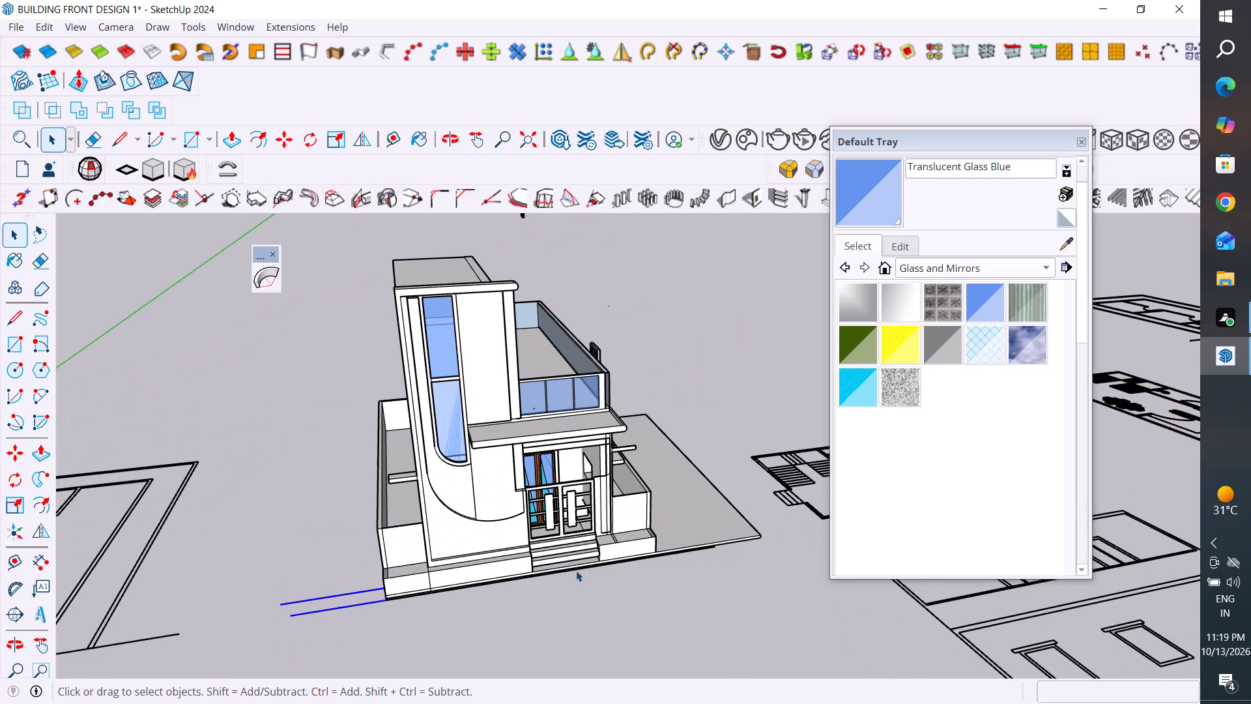
middle_drag(689, 565, 724, 482)
scroll(695, 558, up, 1)
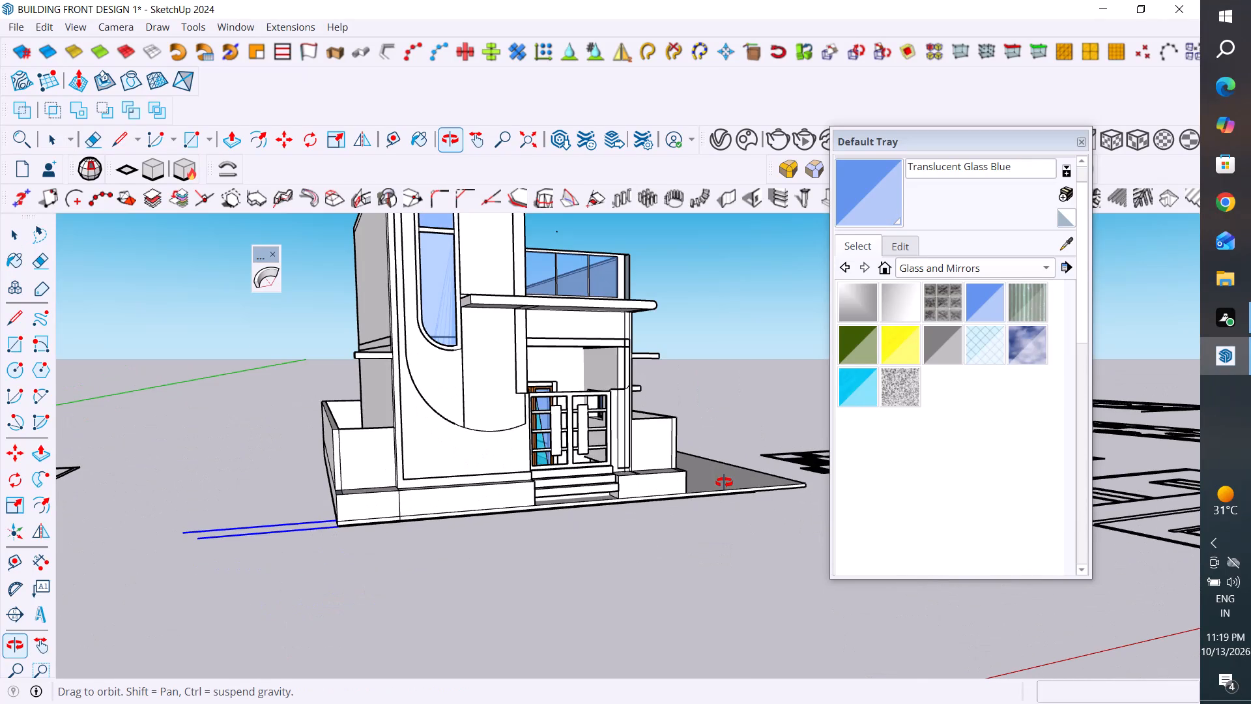
middle_drag(724, 482, 510, 552)
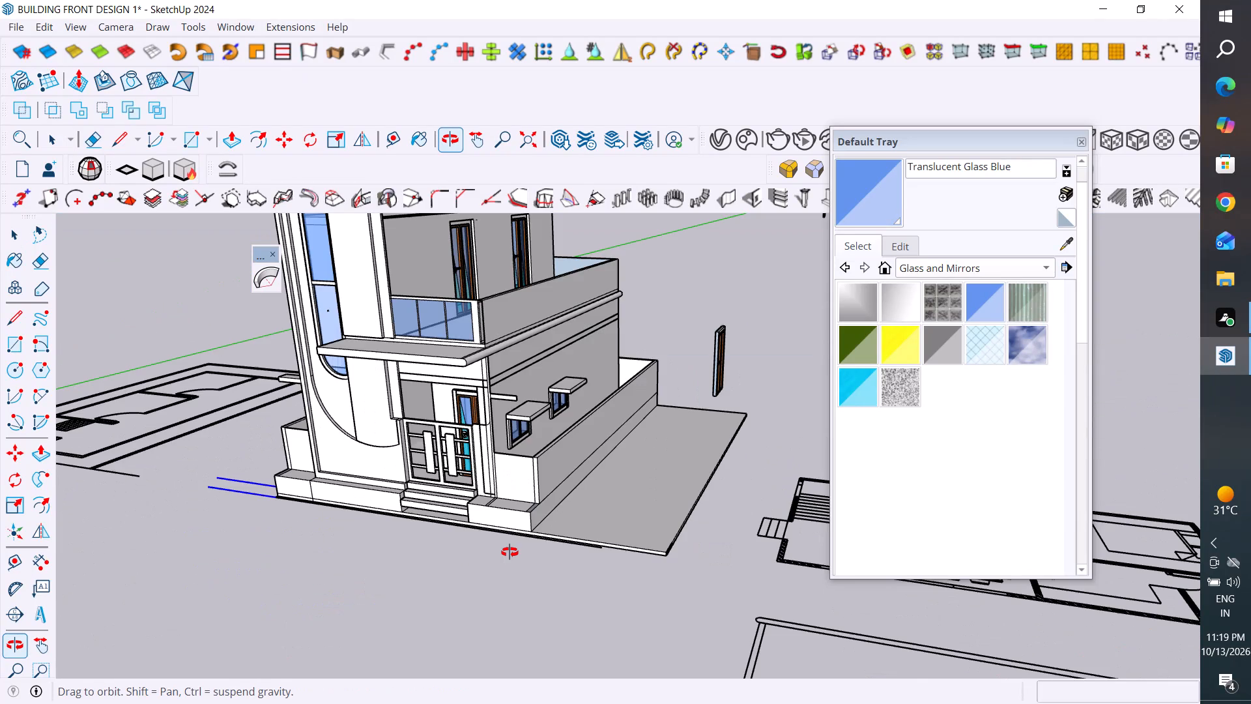
middle_drag(510, 552, 510, 552)
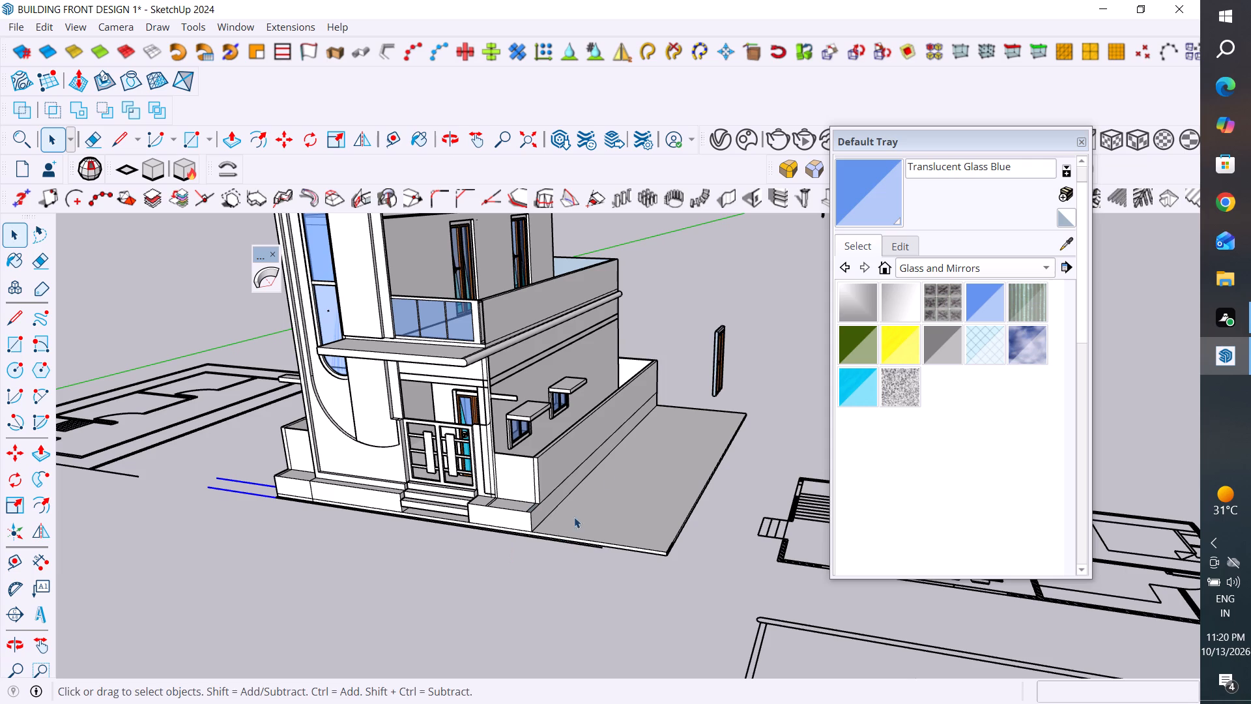
click(539, 390)
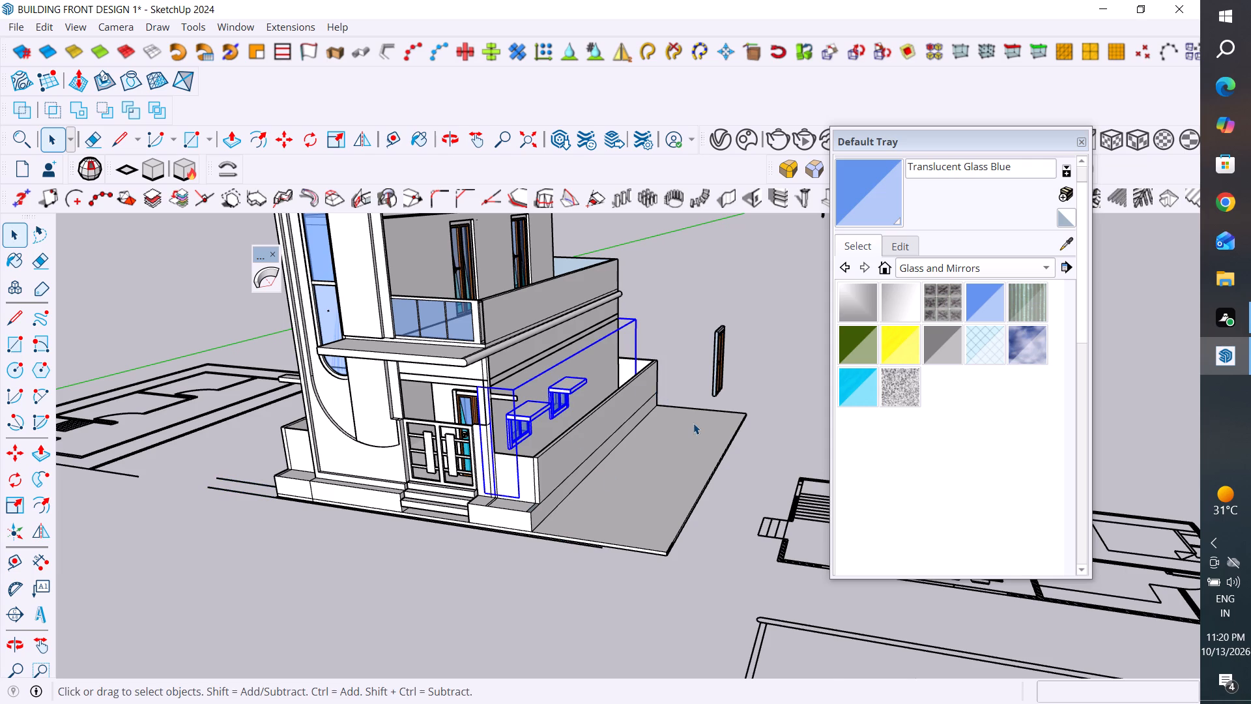
scroll(692, 452, down, 2)
middle_drag(595, 474, 807, 506)
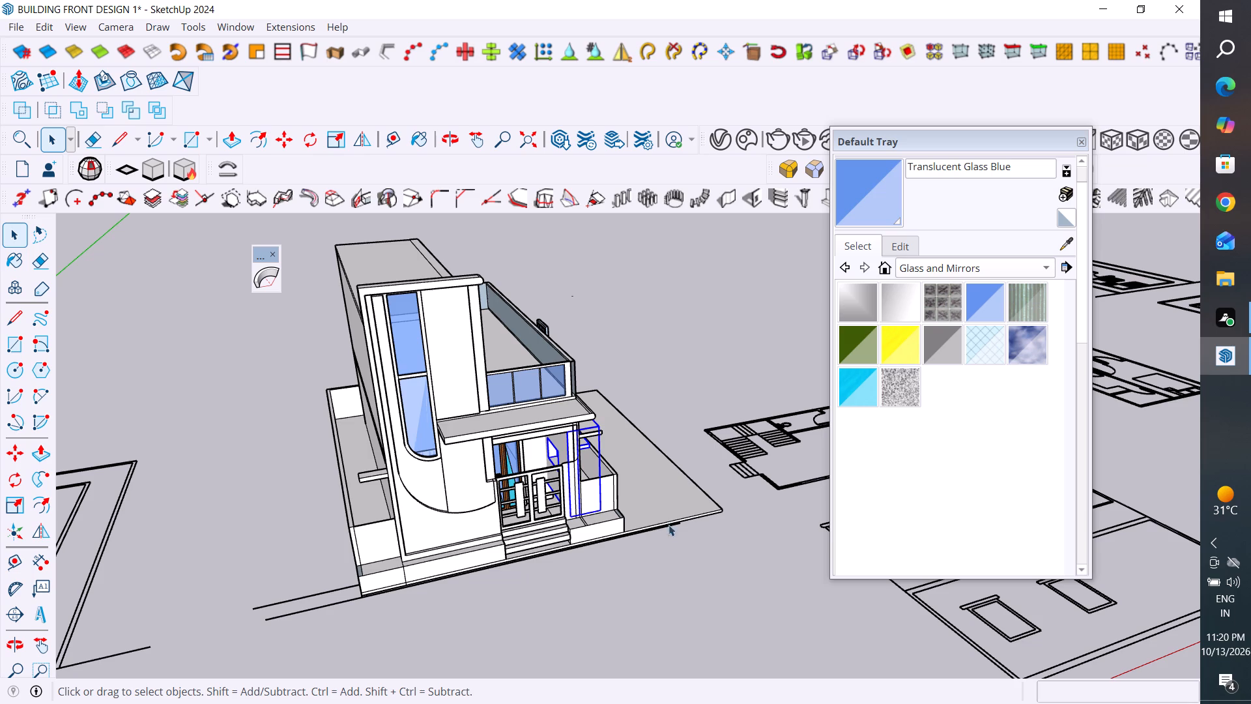
click(680, 570)
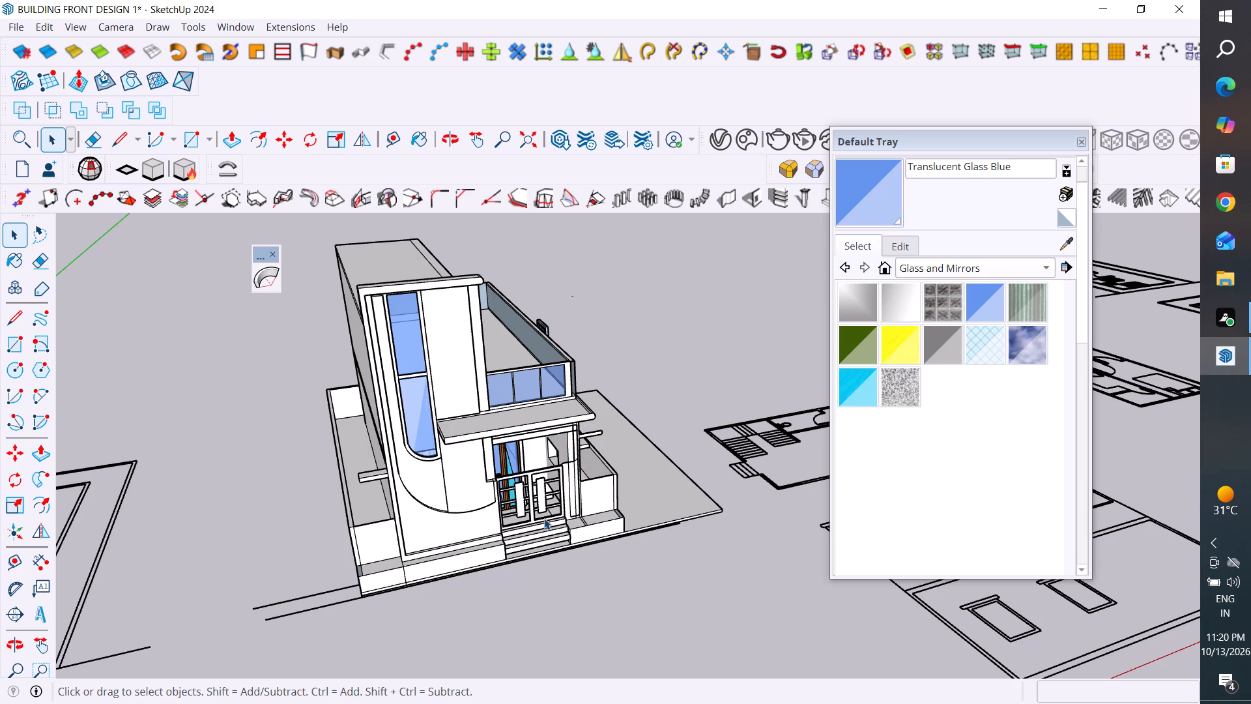
Copy the upper-floor side wall with its two tall windows to open ground beside the building, about 663" away.
middle_drag(588, 445, 280, 538)
scroll(426, 291, up, 2)
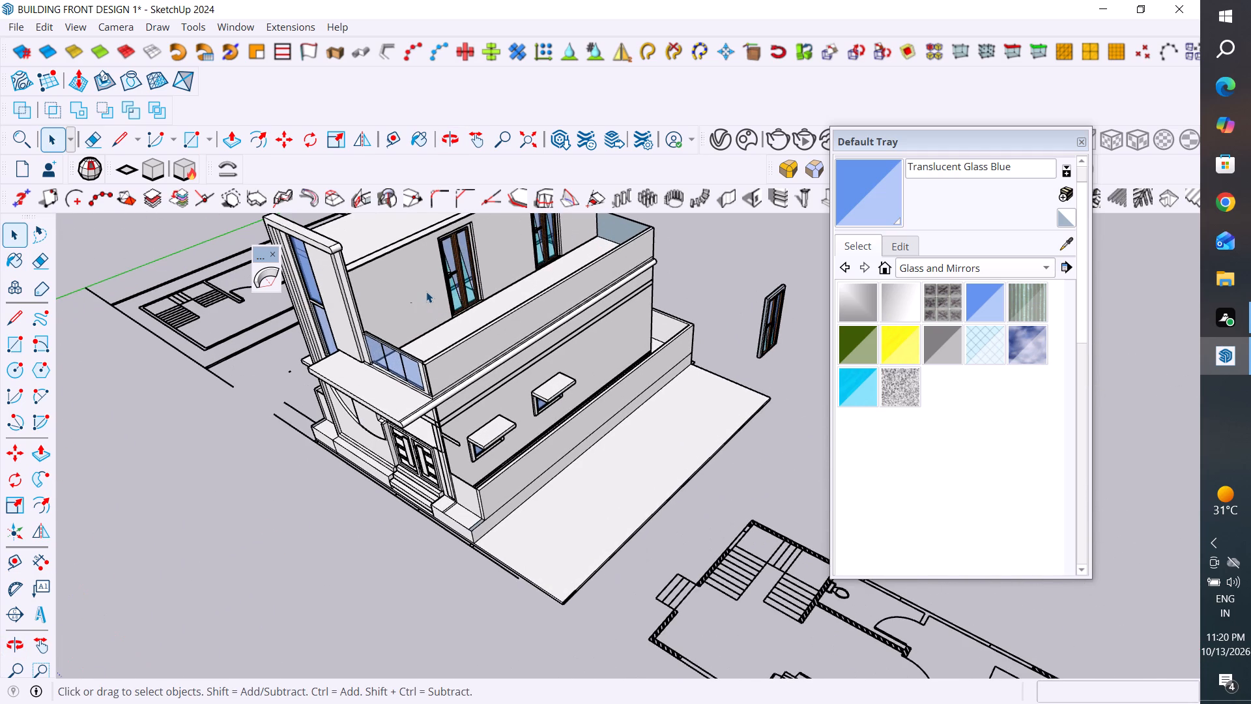
scroll(427, 295, down, 3)
click(427, 295)
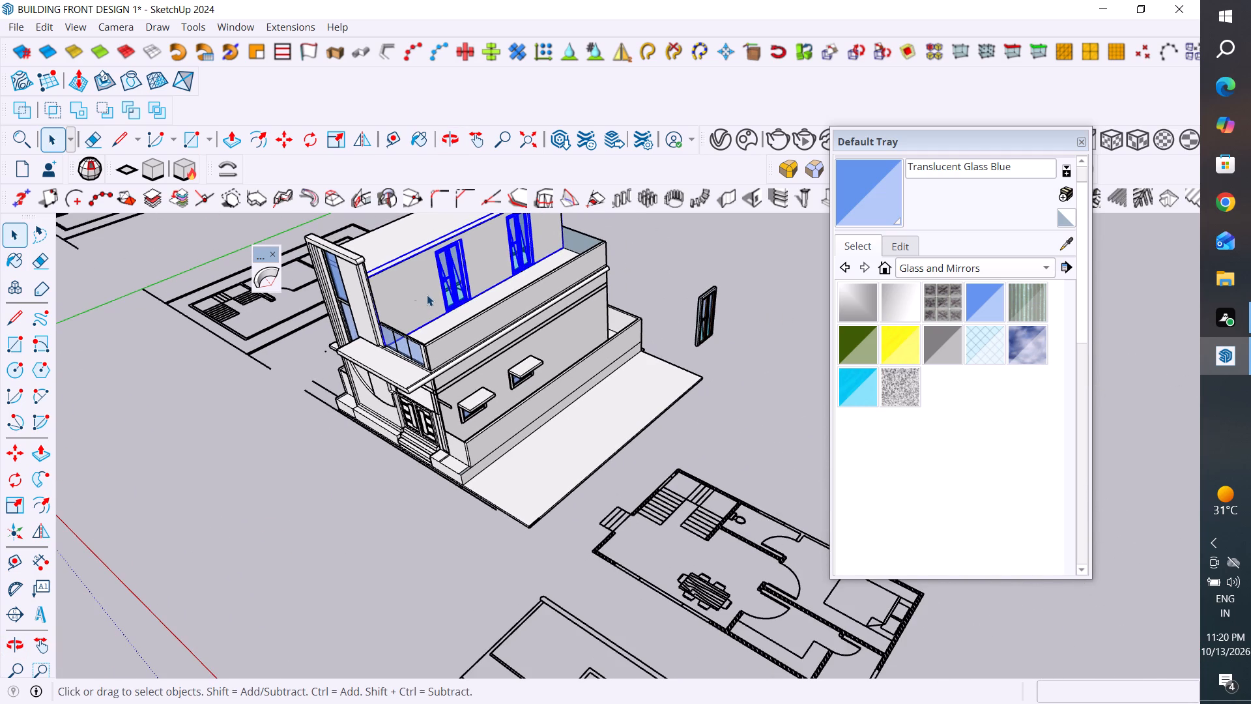
key(m)
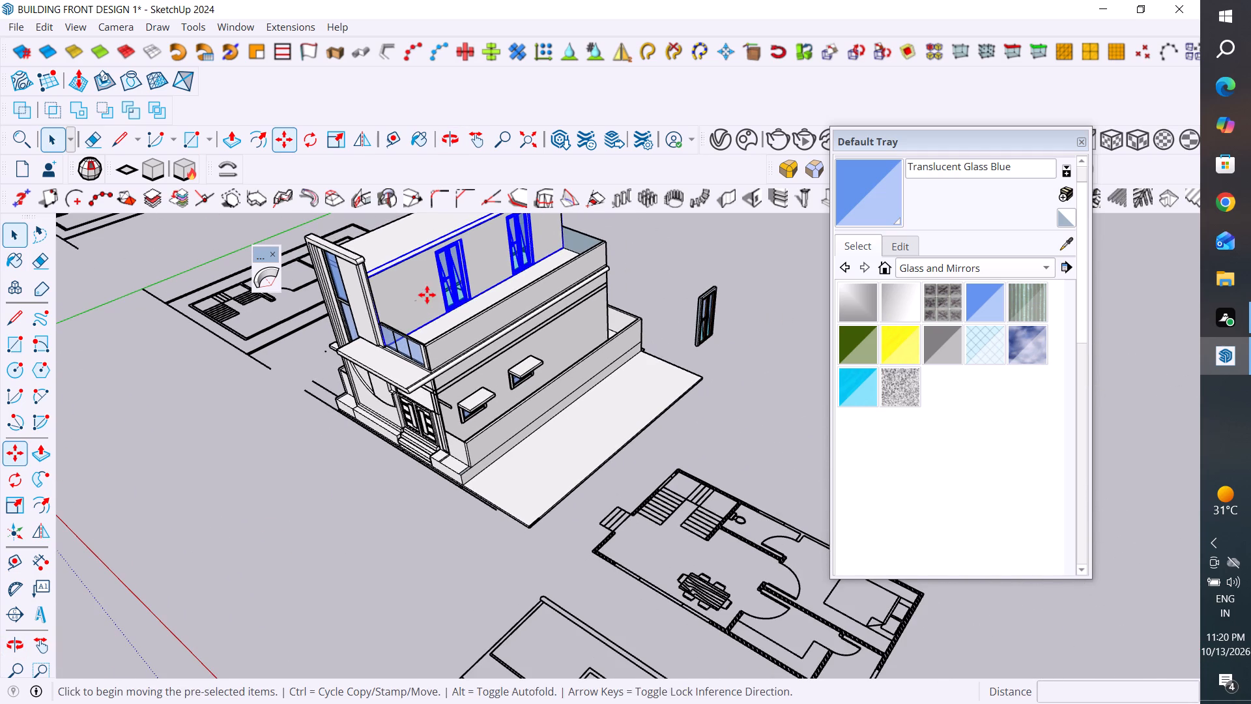
middle_drag(485, 370, 347, 424)
scroll(450, 493, down, 3)
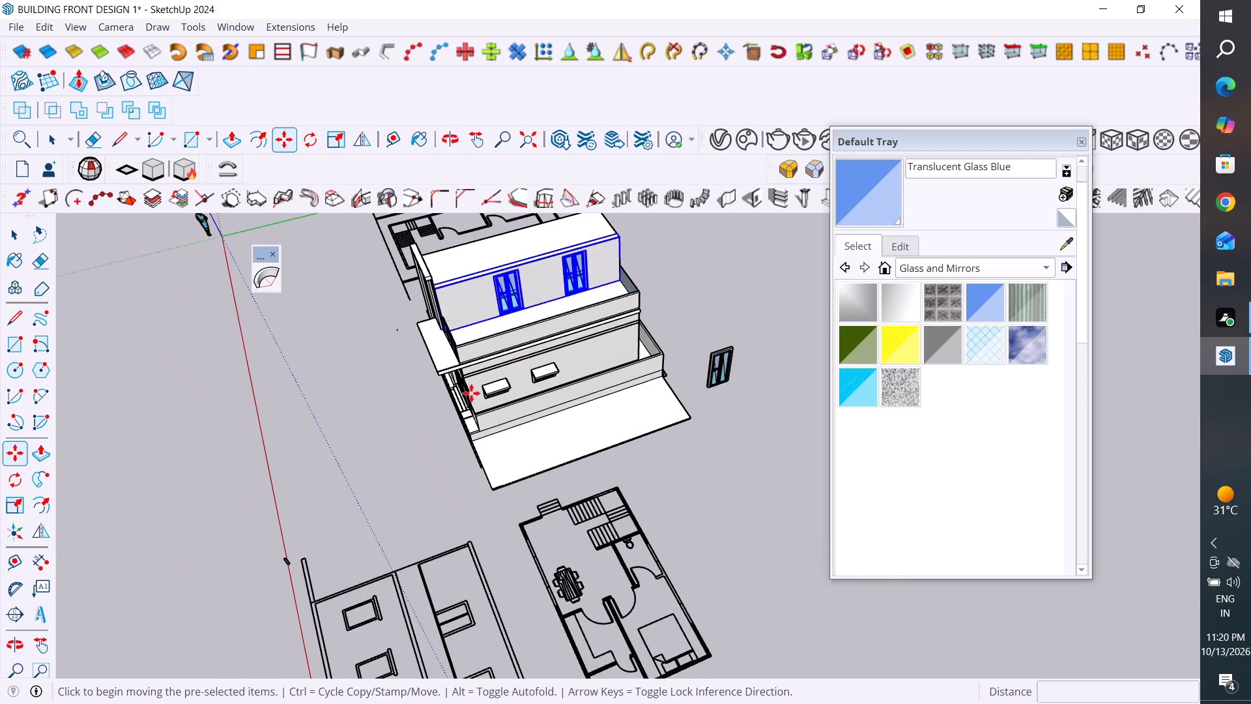
scroll(464, 327, up, 2)
scroll(538, 299, up, 2)
scroll(568, 342, up, 1)
middle_drag(563, 344, 458, 376)
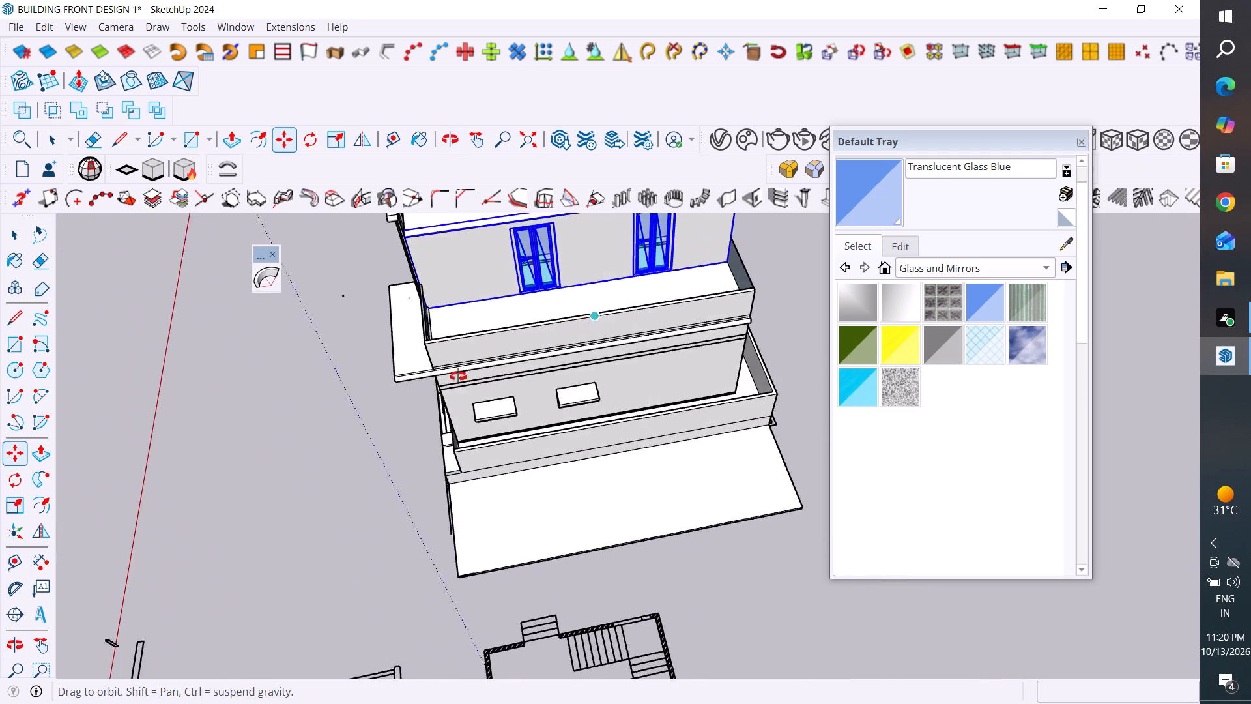
middle_drag(458, 376, 449, 378)
ctrl+click(457, 283)
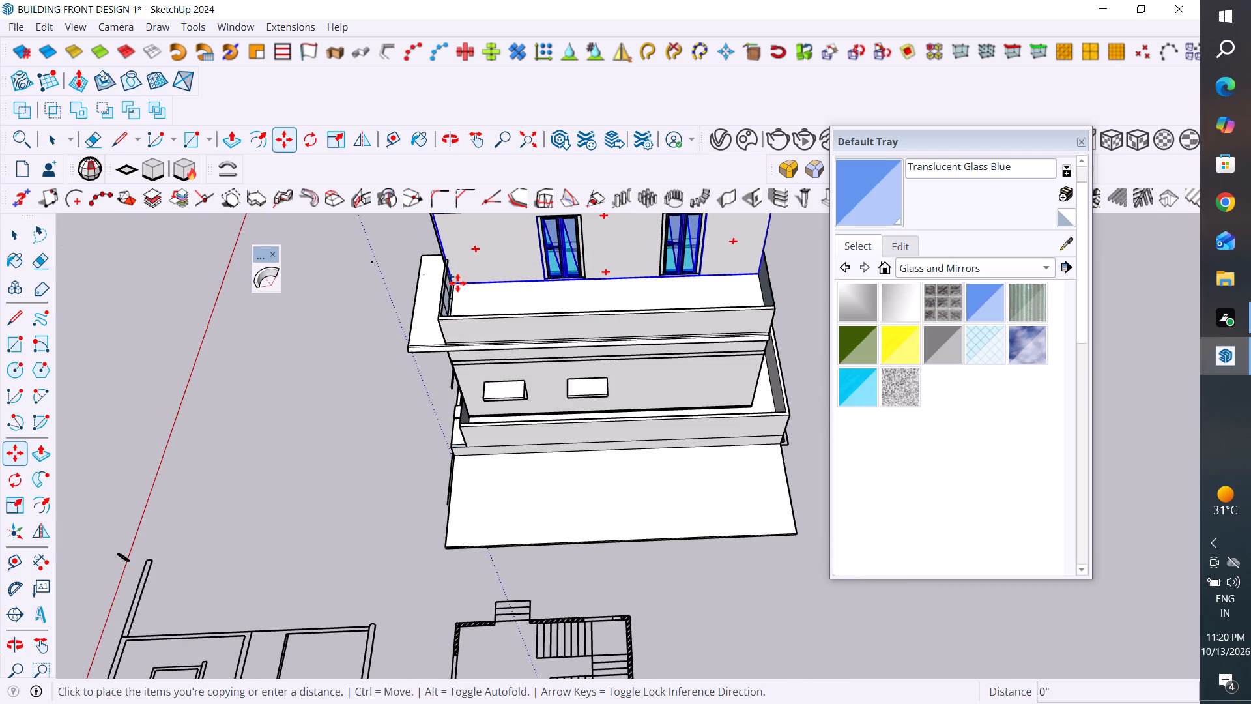
scroll(457, 283, down, 4)
scroll(560, 421, down, 4)
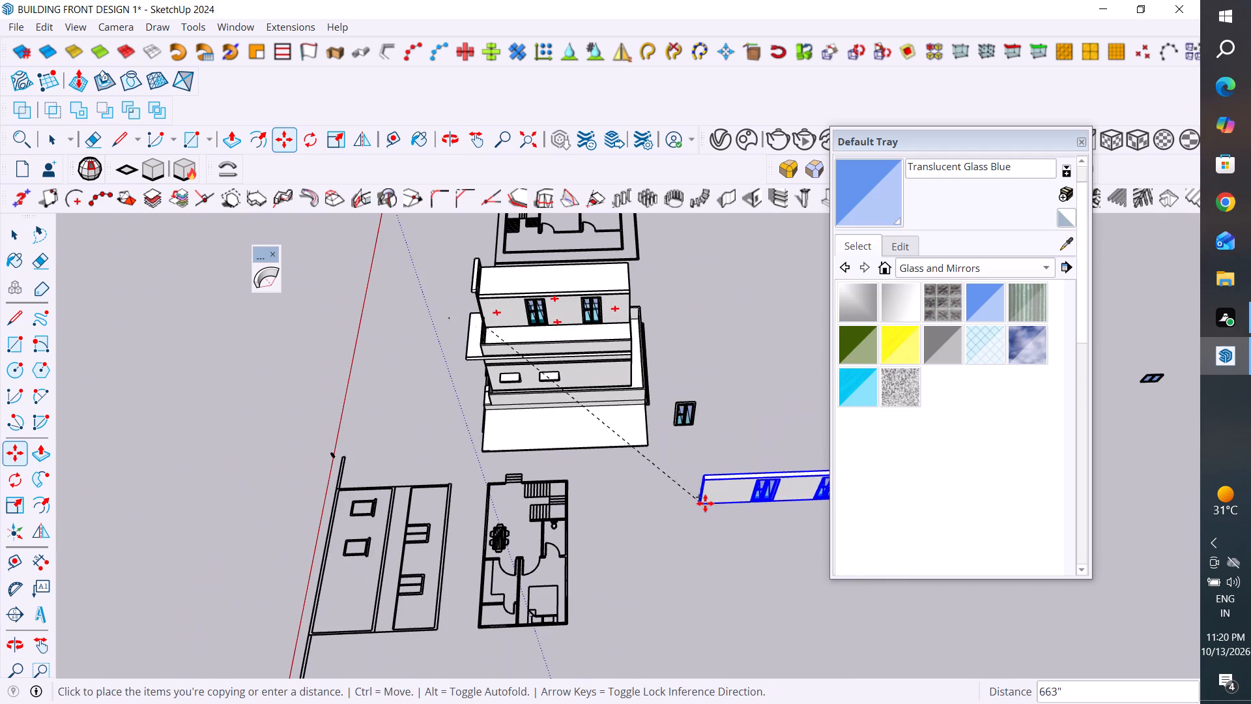
click(705, 503)
click(14, 247)
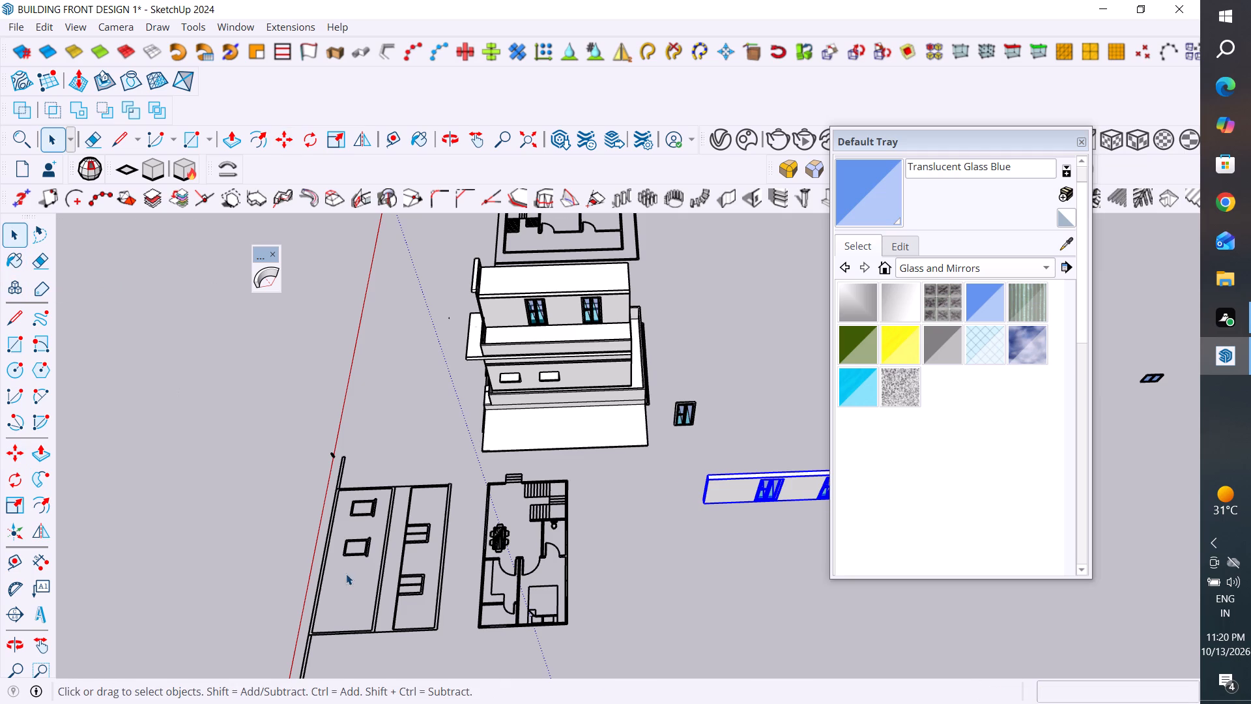
Draw a rectangle about 7" by 36" over the end tread of the shorter stair flight in the two-room floor plan.
scroll(346, 574, down, 6)
scroll(491, 330, up, 9)
scroll(448, 380, up, 8)
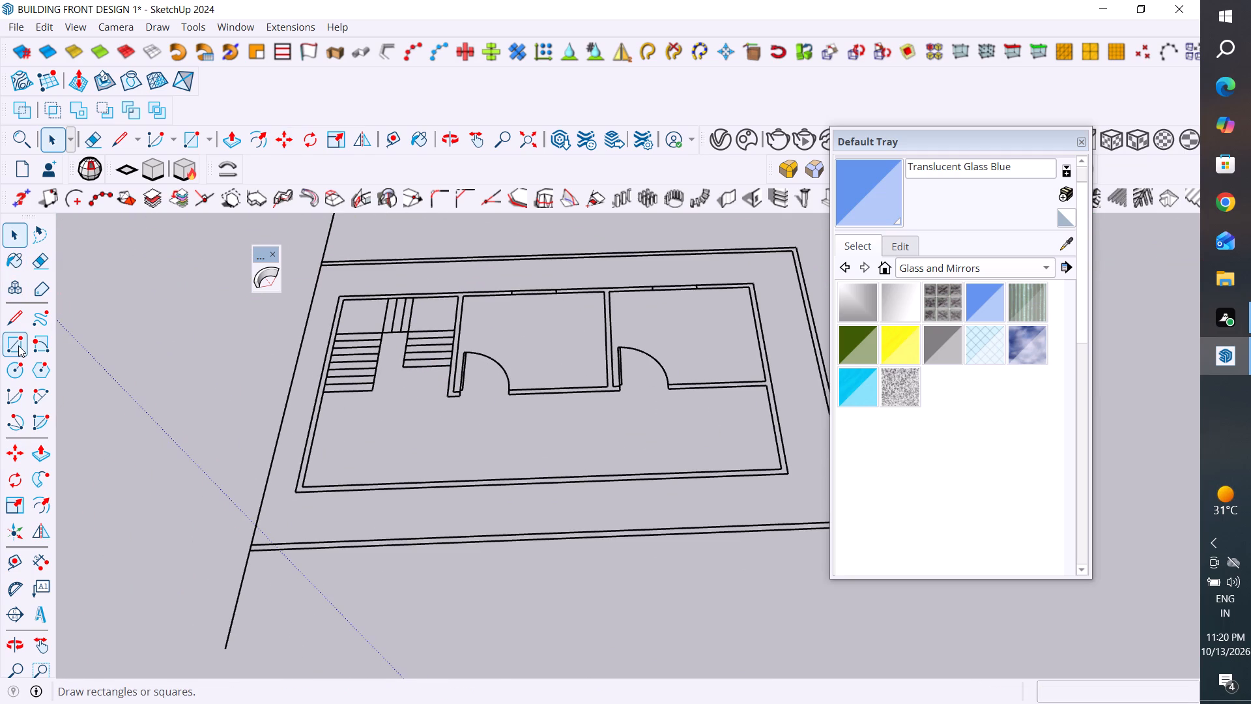
click(18, 345)
scroll(375, 383, up, 2)
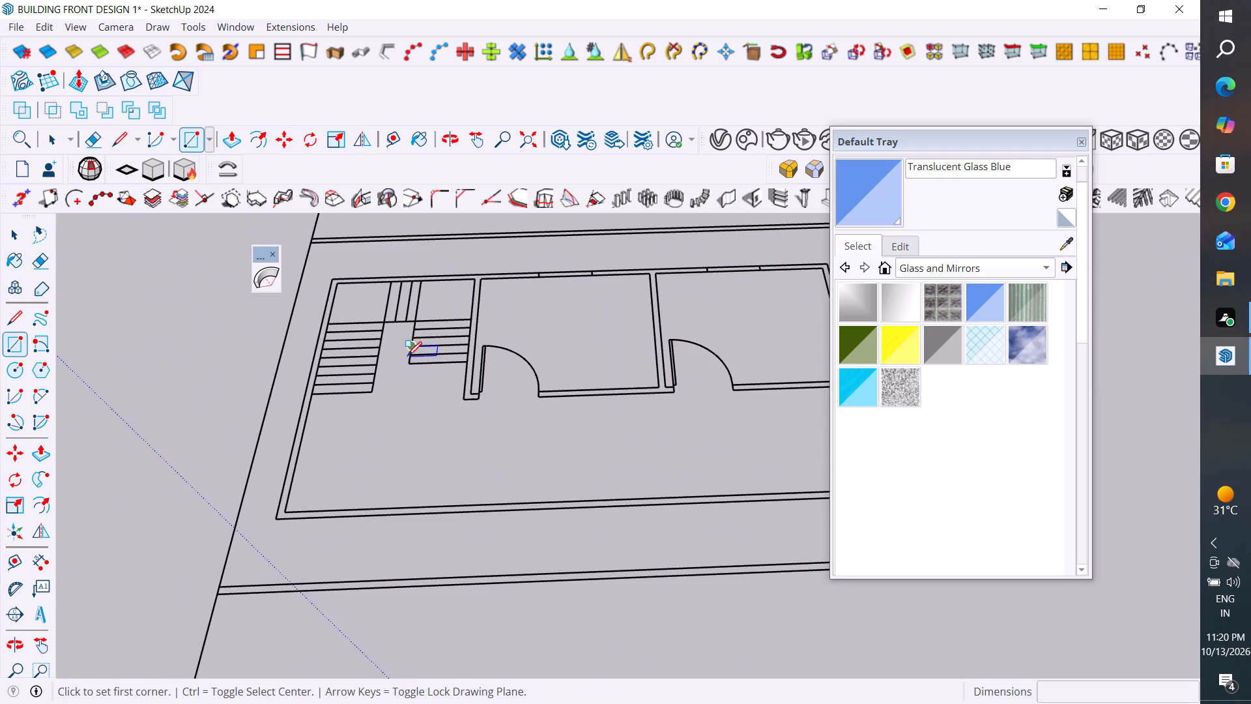
click(407, 359)
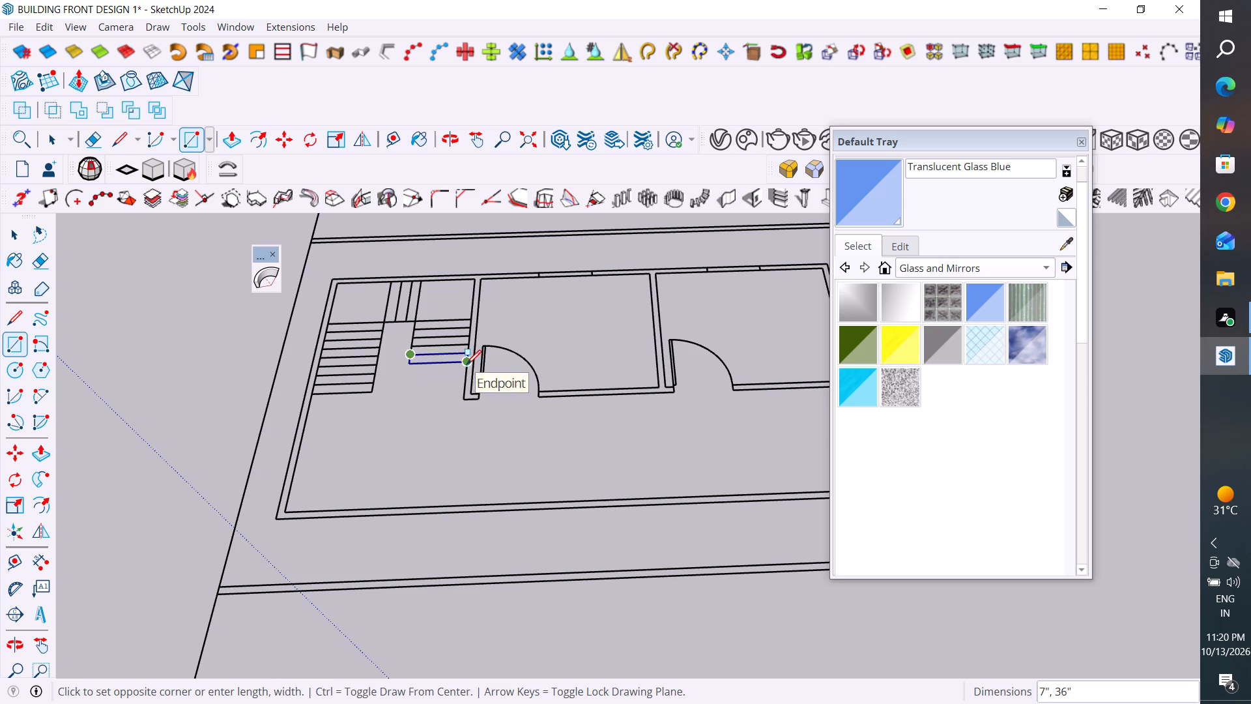
click(467, 363)
Delete the large floor face filling the hall and rooms of that plan, keeping the wall lines.
click(16, 237)
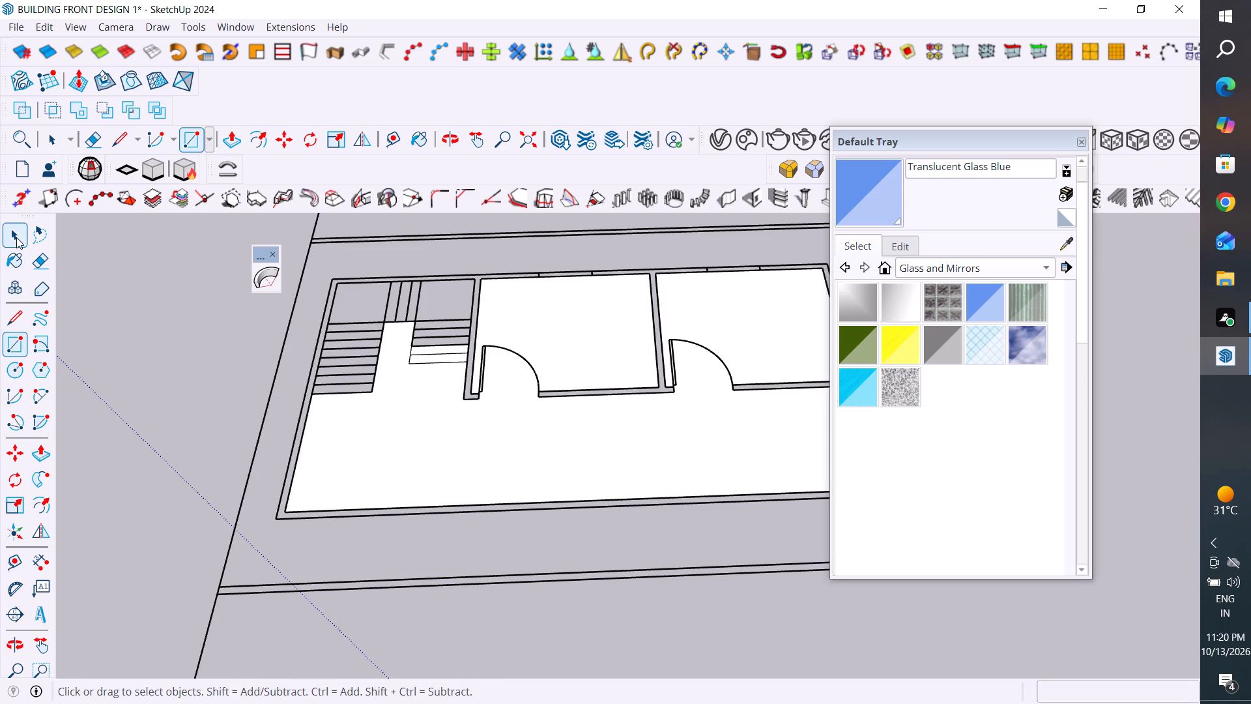
click(437, 440)
key(Delete)
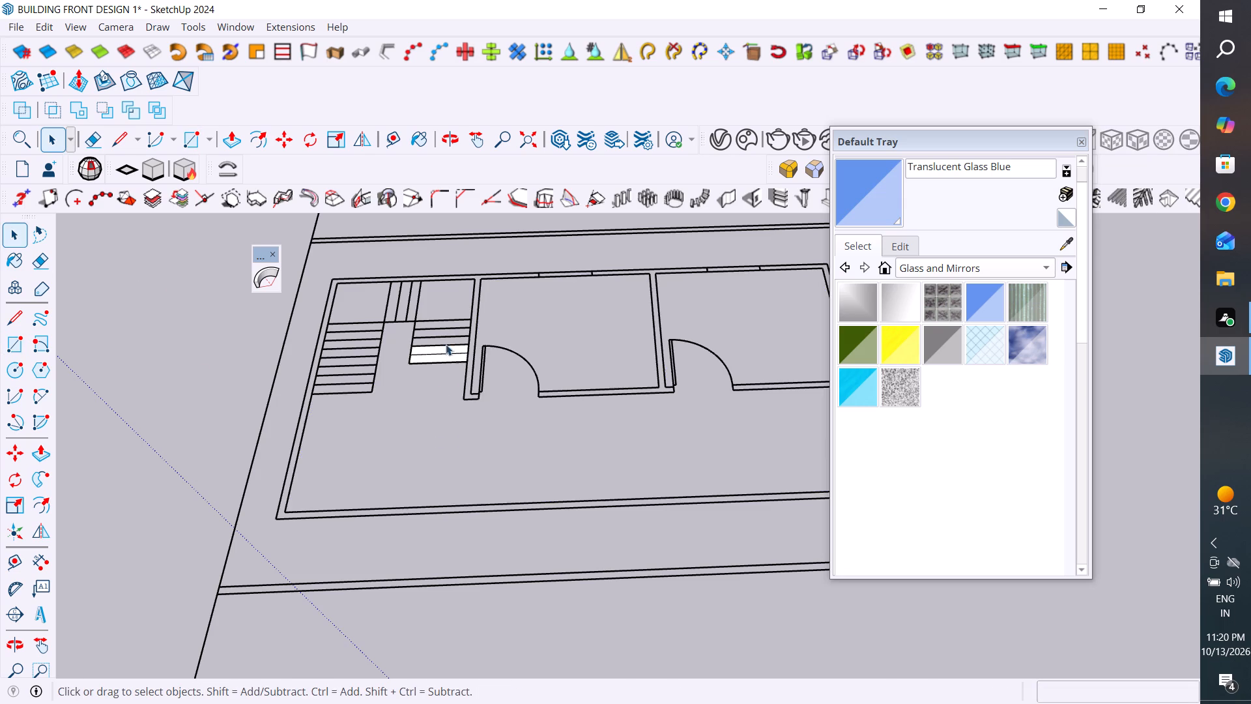
Copy the second-to-last tread face of the shorter stair flight about 142" away, outside the floor plan.
scroll(446, 344, up, 3)
click(453, 349)
scroll(372, 432, down, 3)
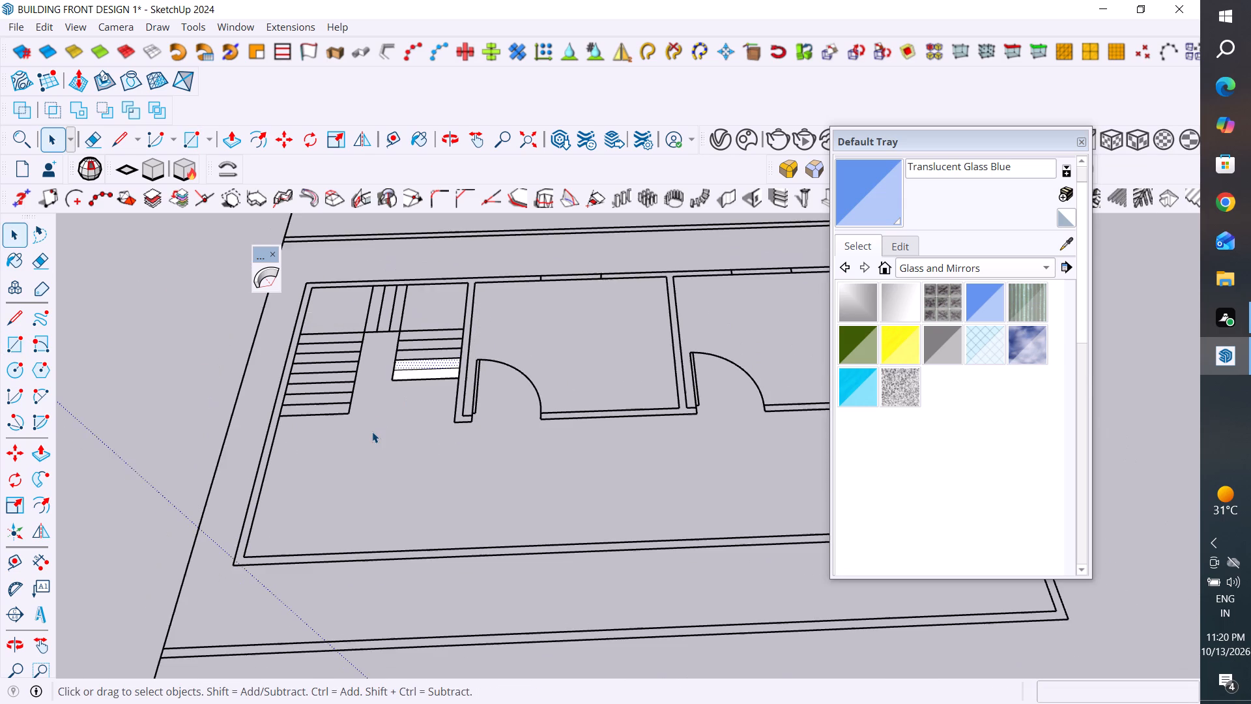
scroll(372, 432, down, 5)
key(m)
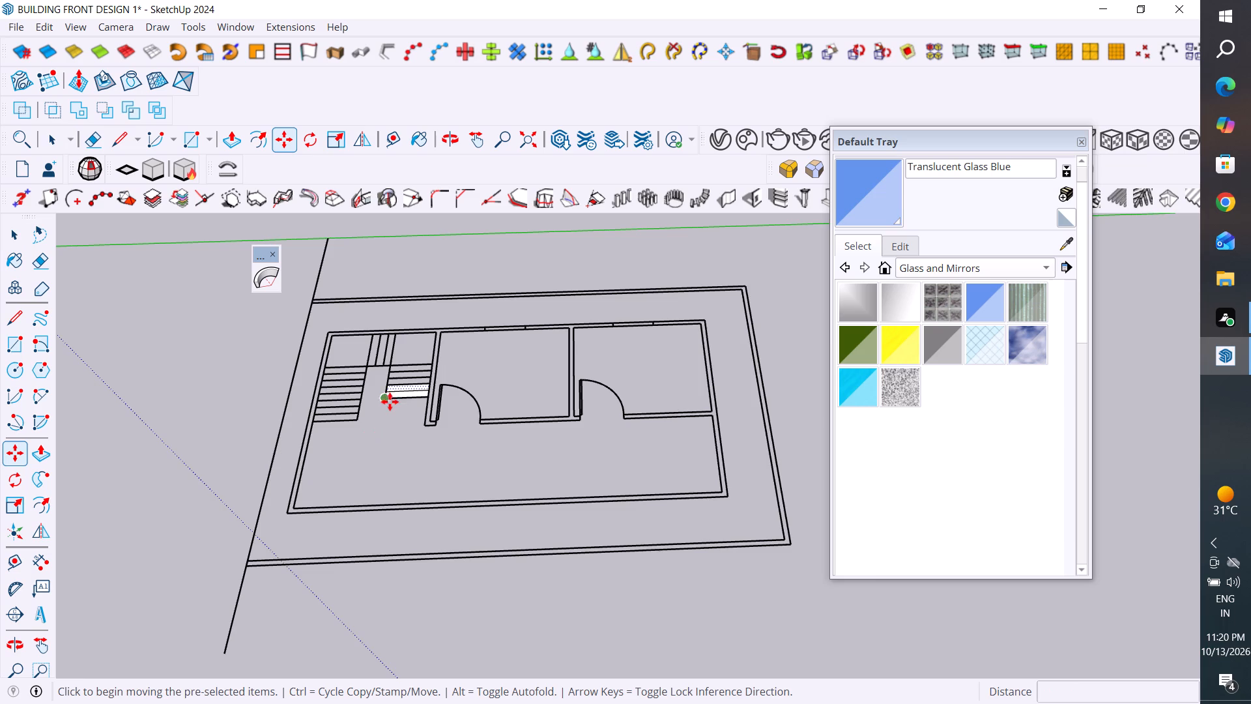
scroll(391, 390, up, 8)
click(382, 391)
scroll(563, 415, down, 3)
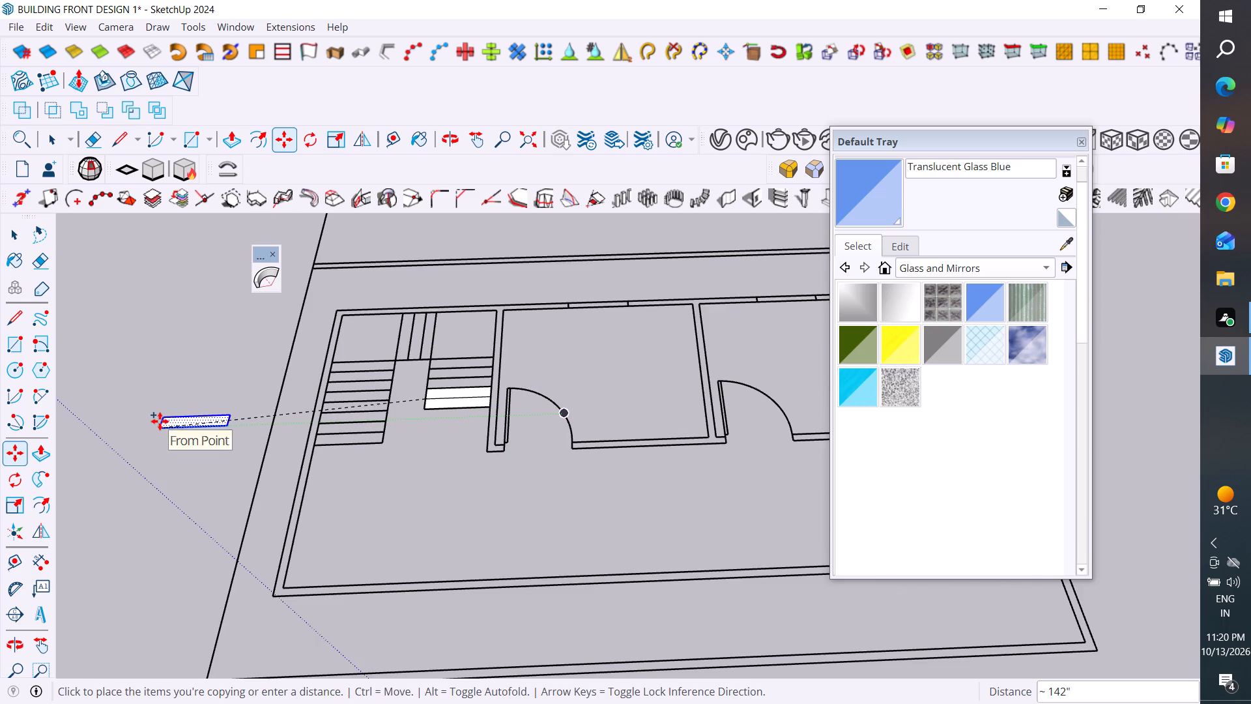
click(160, 421)
click(16, 233)
Delete the two filled tread faces left on the shorter stair flight in the plan.
scroll(465, 383, up, 4)
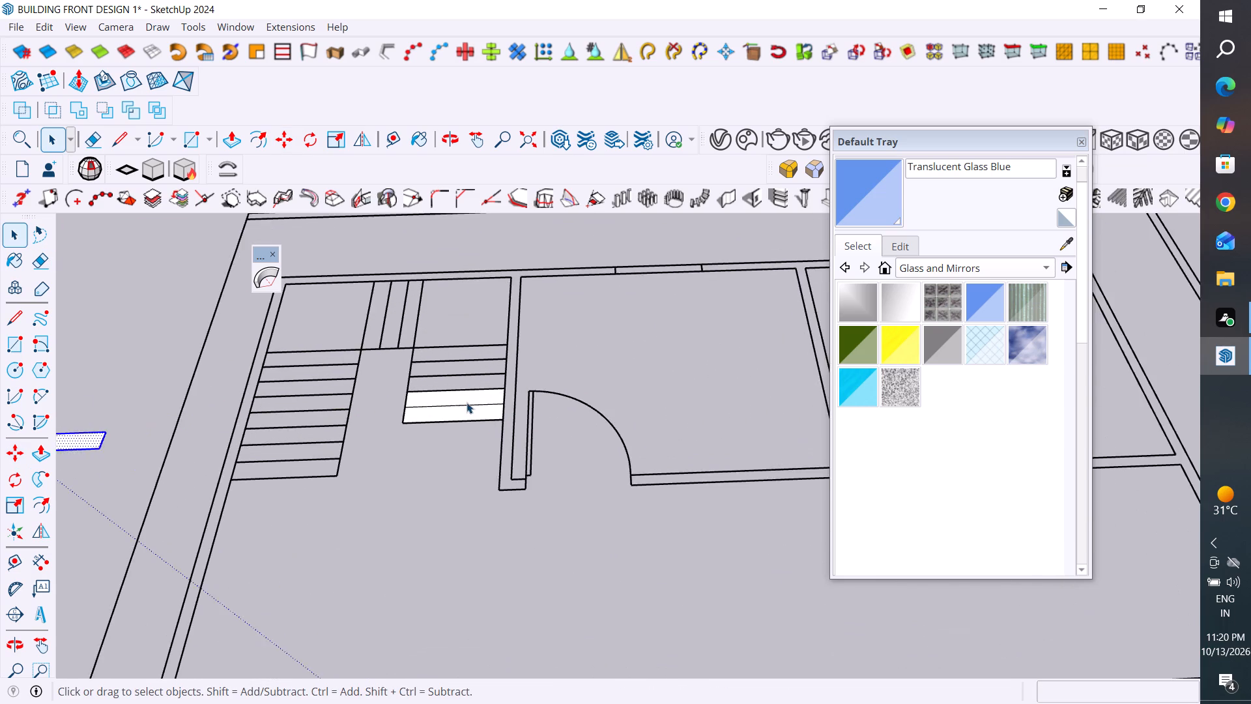
scroll(467, 402, up, 4)
click(476, 421)
key(Delete)
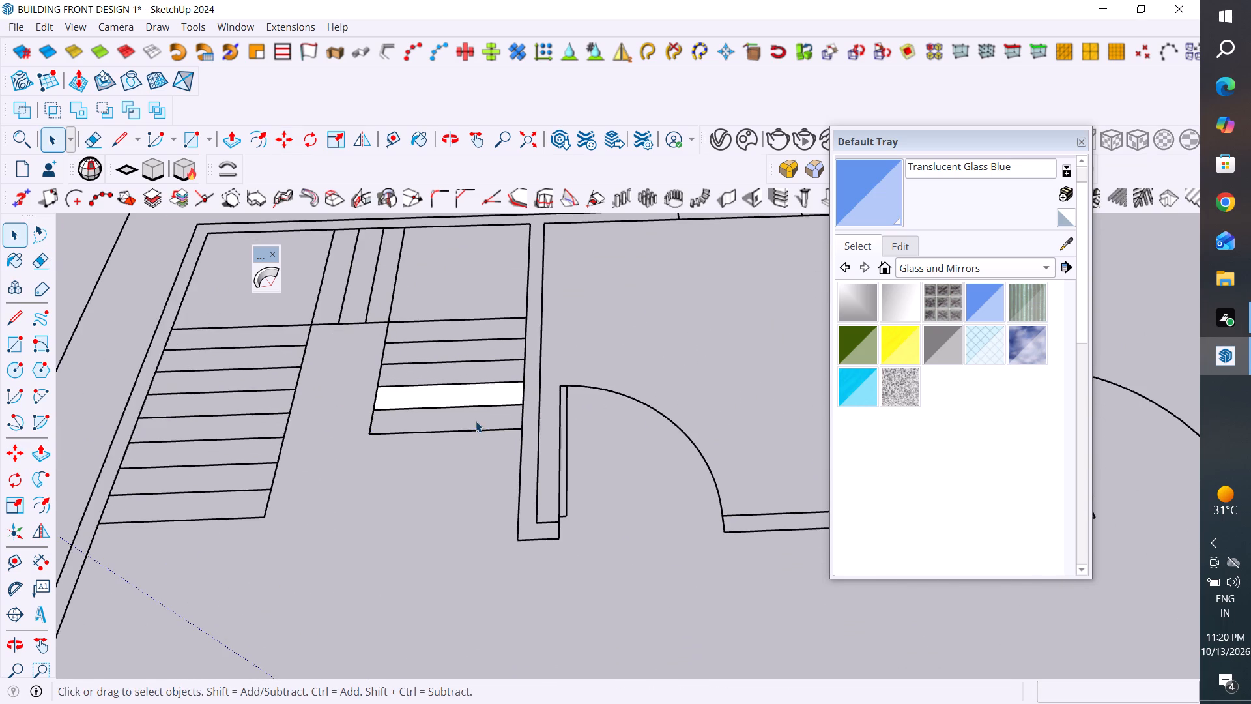
click(495, 393)
key(Delete)
Push/Pull the copied tread face beside the floor plan up to a height of 7'.
scroll(664, 449, down, 12)
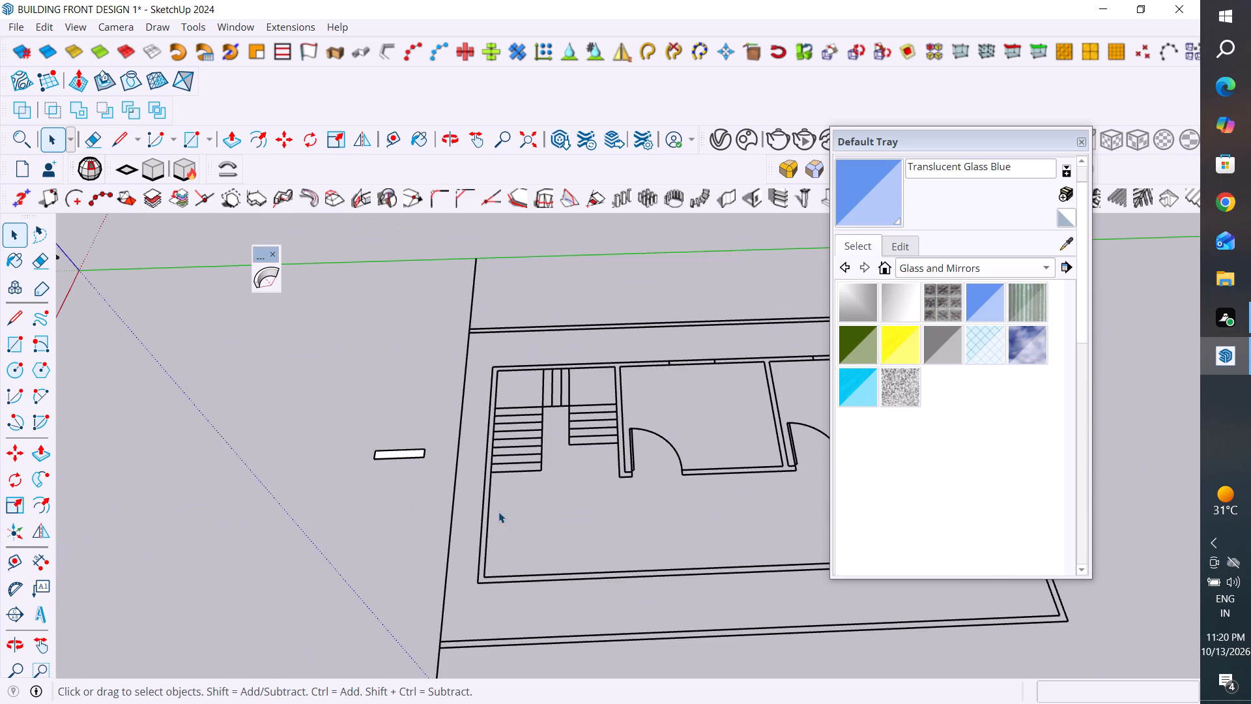
scroll(650, 455, down, 6)
middle_drag(656, 516, 726, 393)
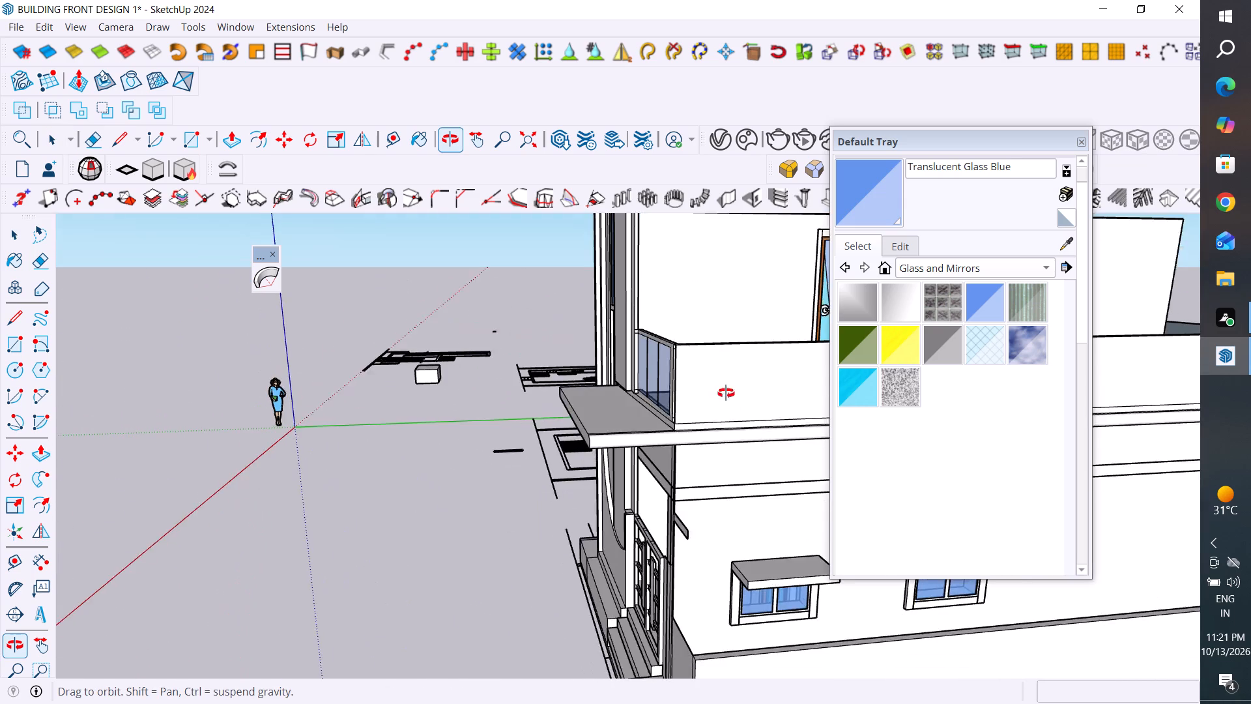
middle_drag(726, 393, 726, 430)
scroll(575, 269, down, 5)
middle_drag(606, 463, 648, 413)
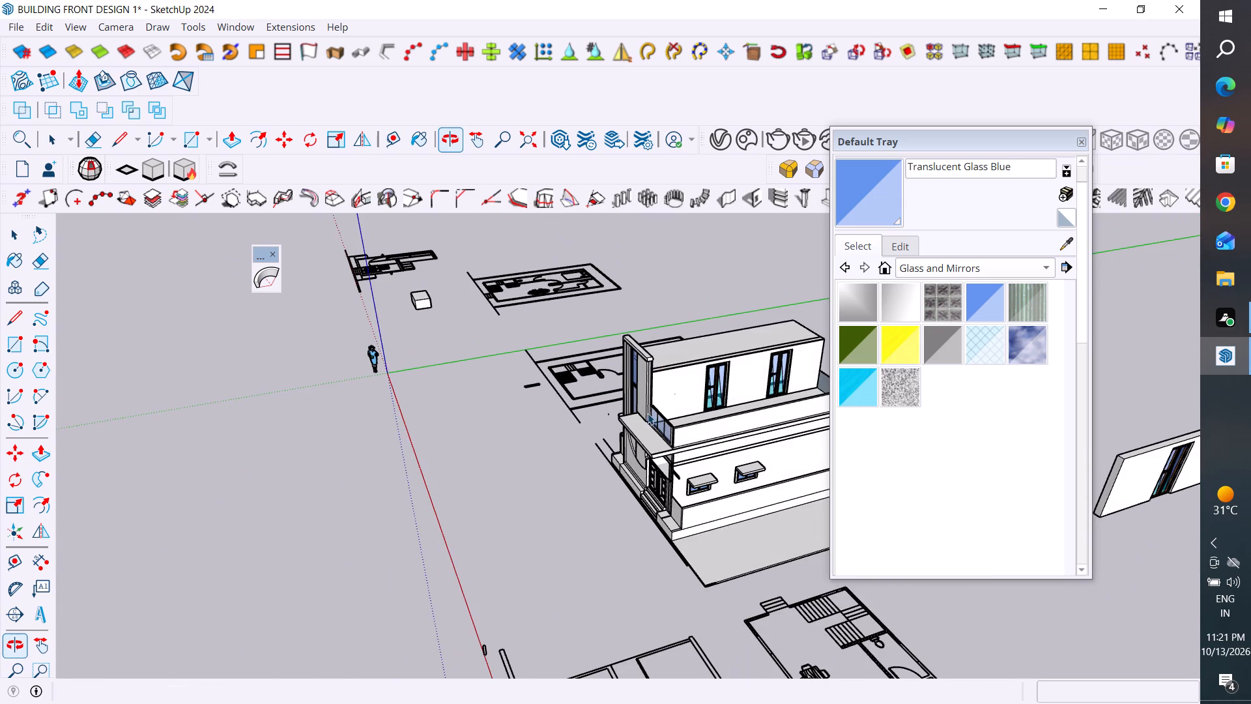
scroll(617, 407, up, 4)
scroll(510, 376, up, 3)
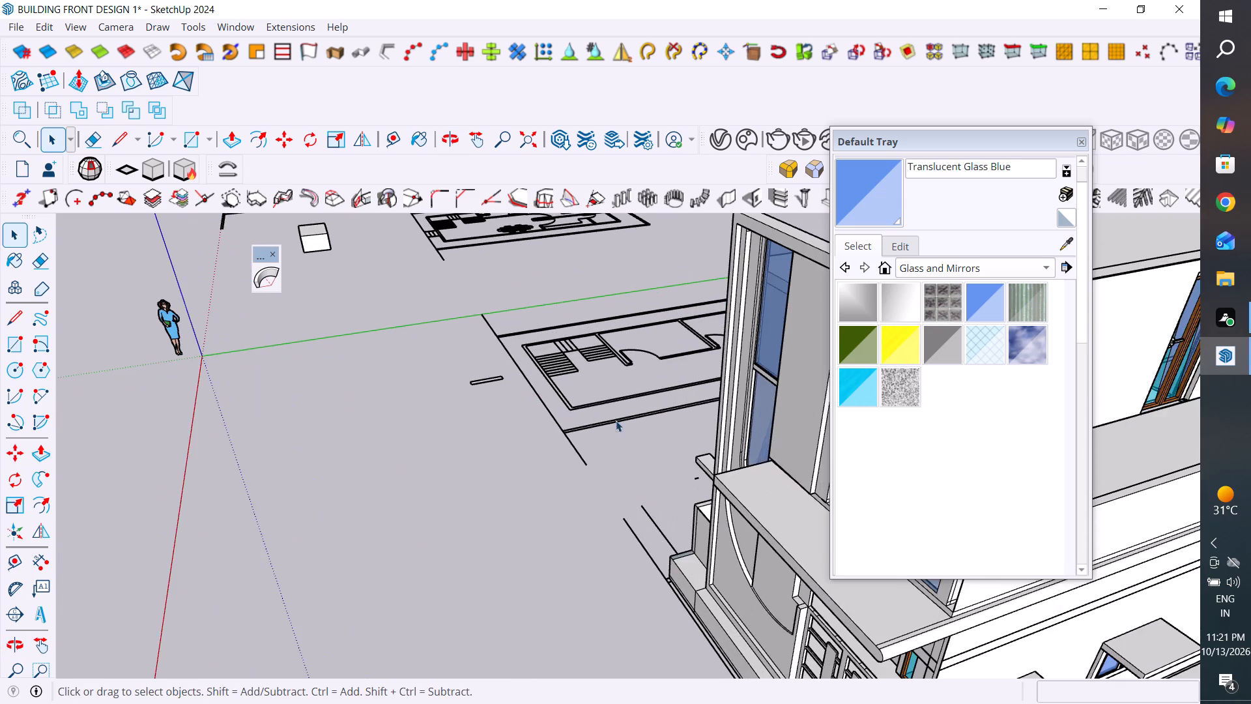
middle_drag(644, 427, 752, 451)
scroll(545, 403, up, 7)
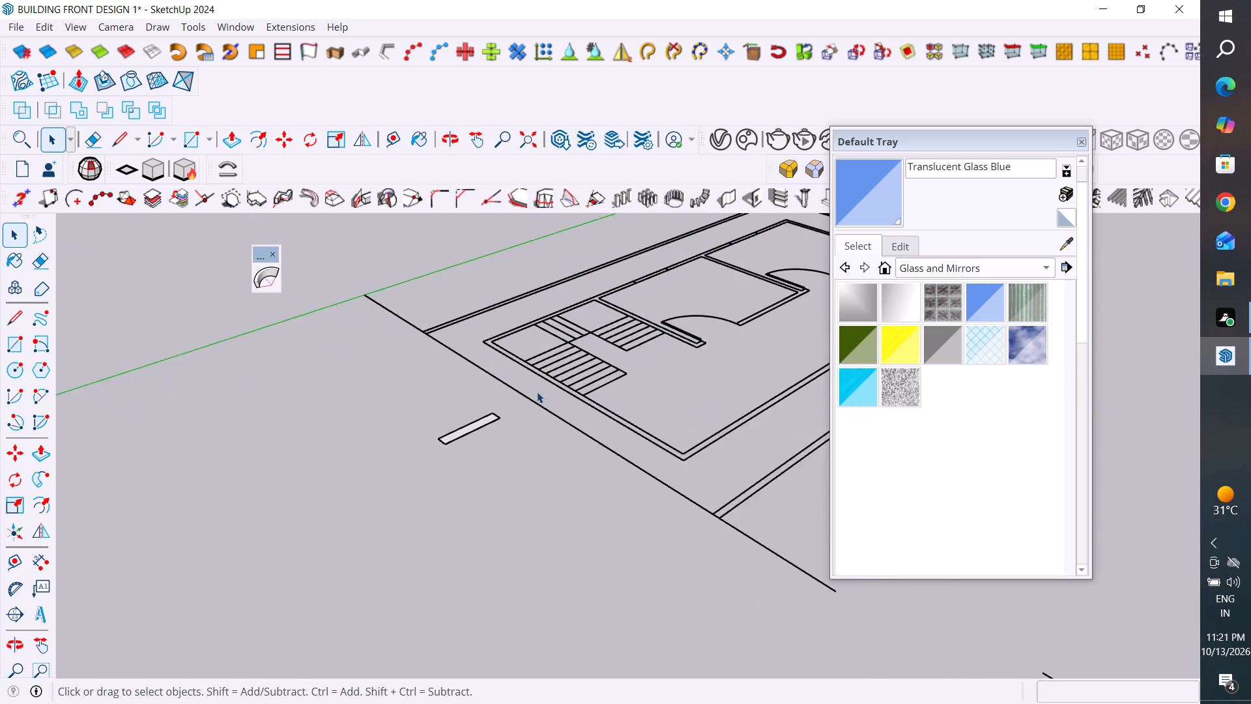
scroll(537, 392, up, 1)
click(233, 139)
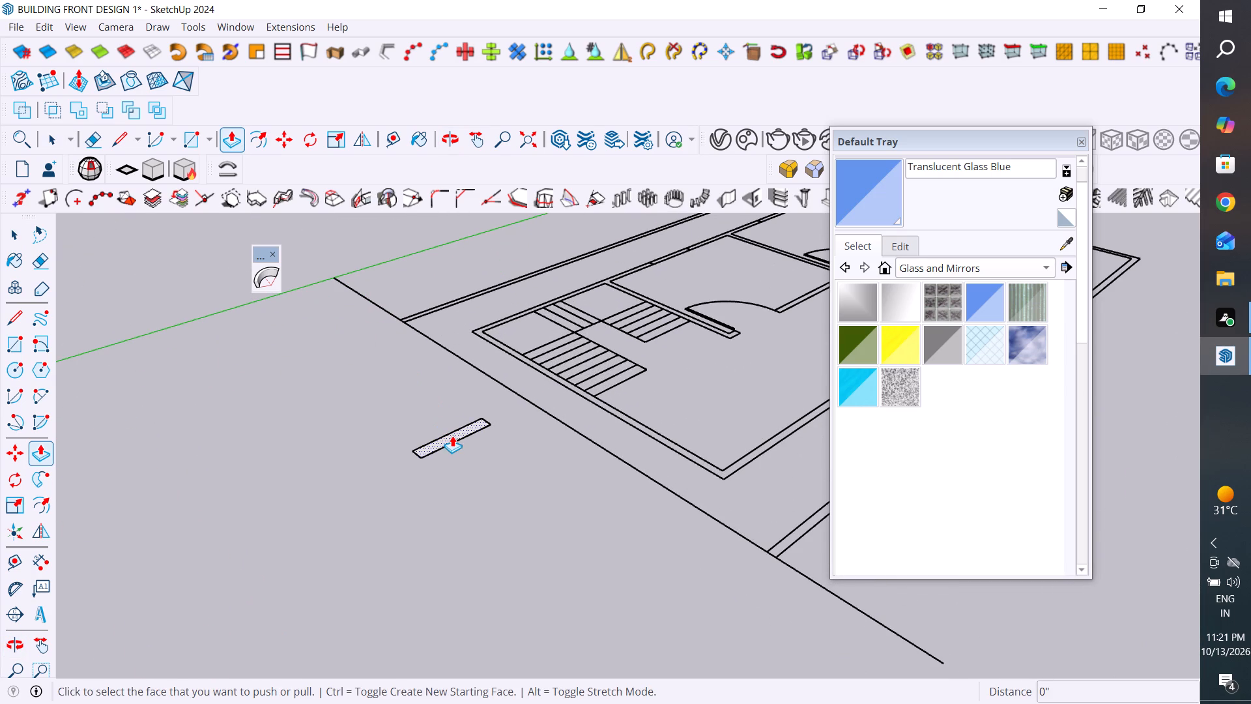
click(452, 435)
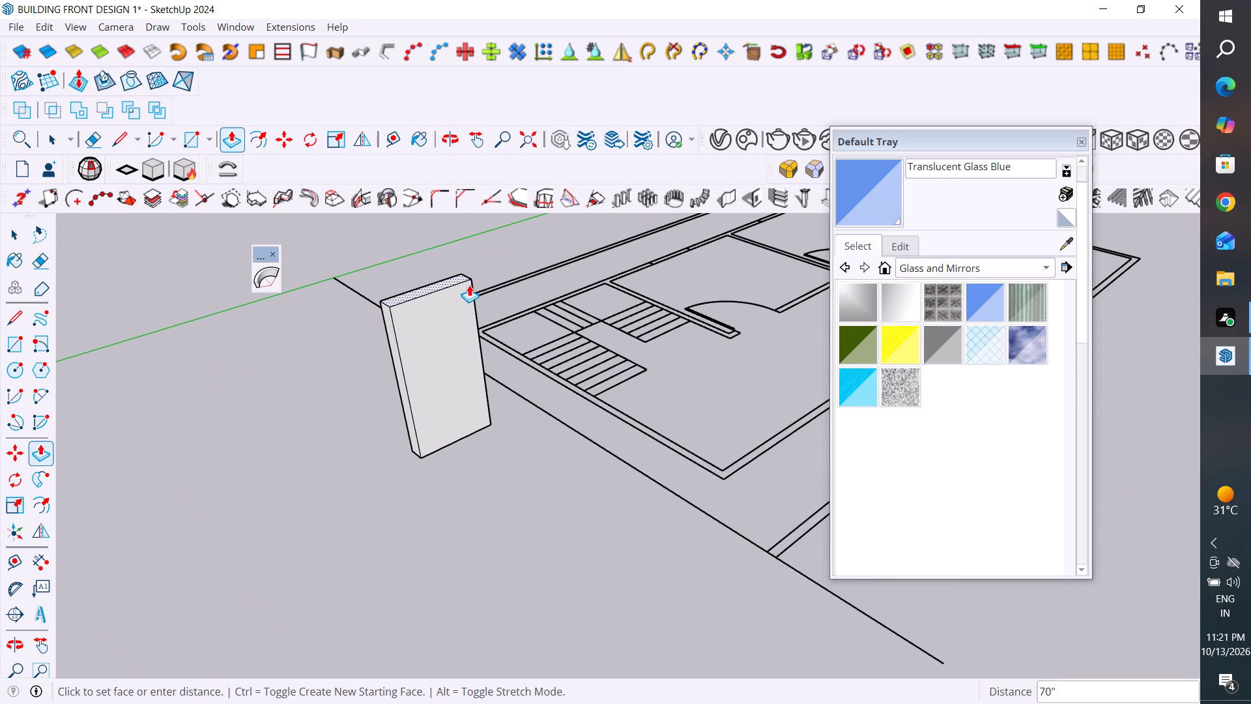
text(7')
key(Return)
scroll(434, 497, down, 16)
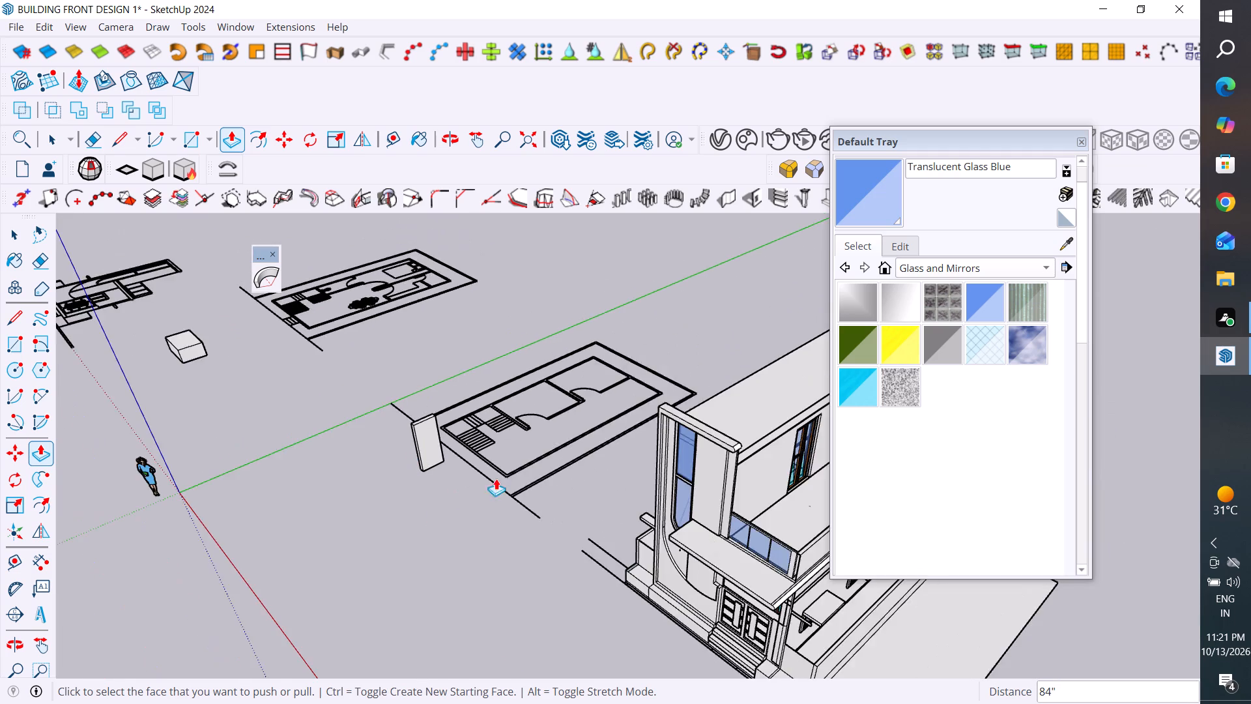
Measure the thickness of the wall end beside the first door swing in the floor plan.
middle_drag(549, 492, 435, 559)
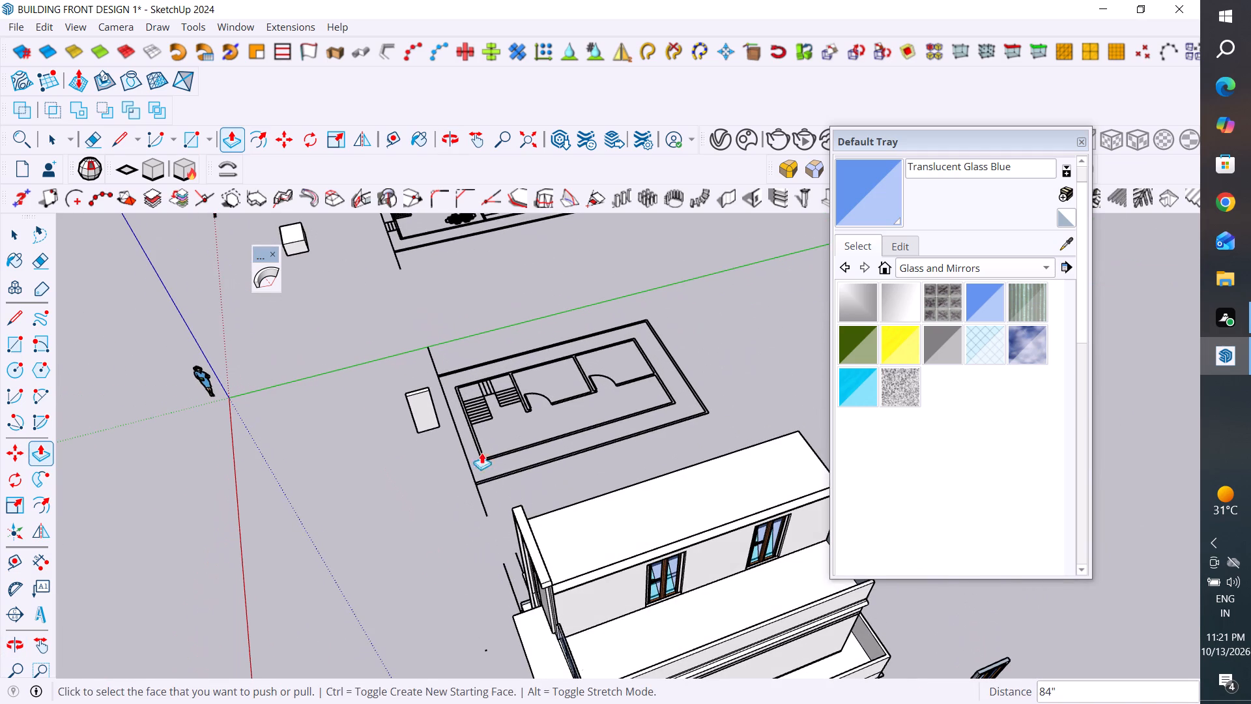
click(18, 557)
scroll(536, 407, up, 20)
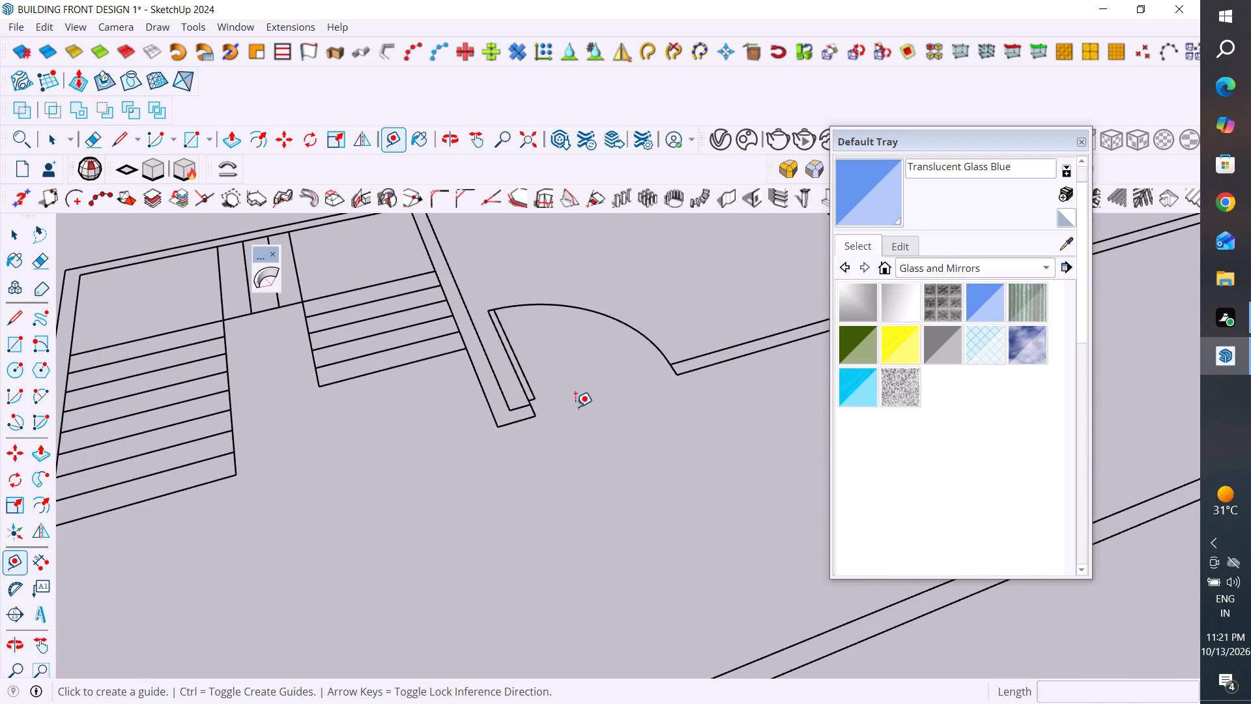
click(531, 415)
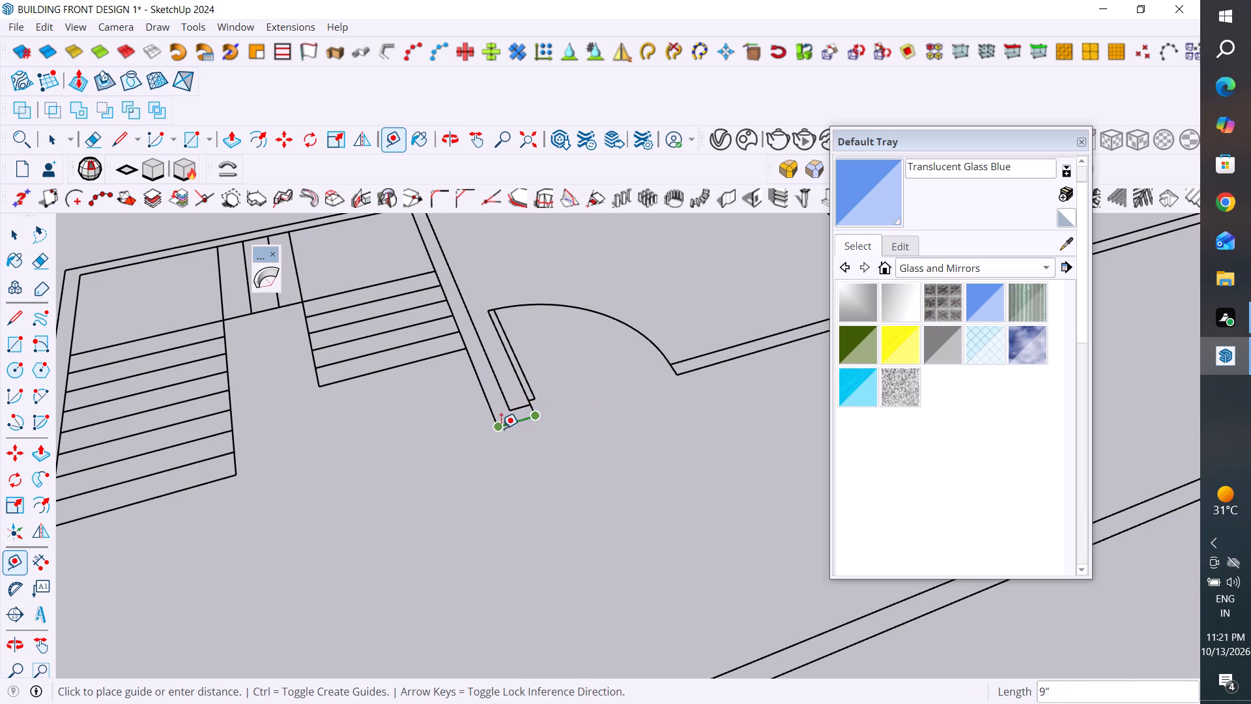
click(497, 425)
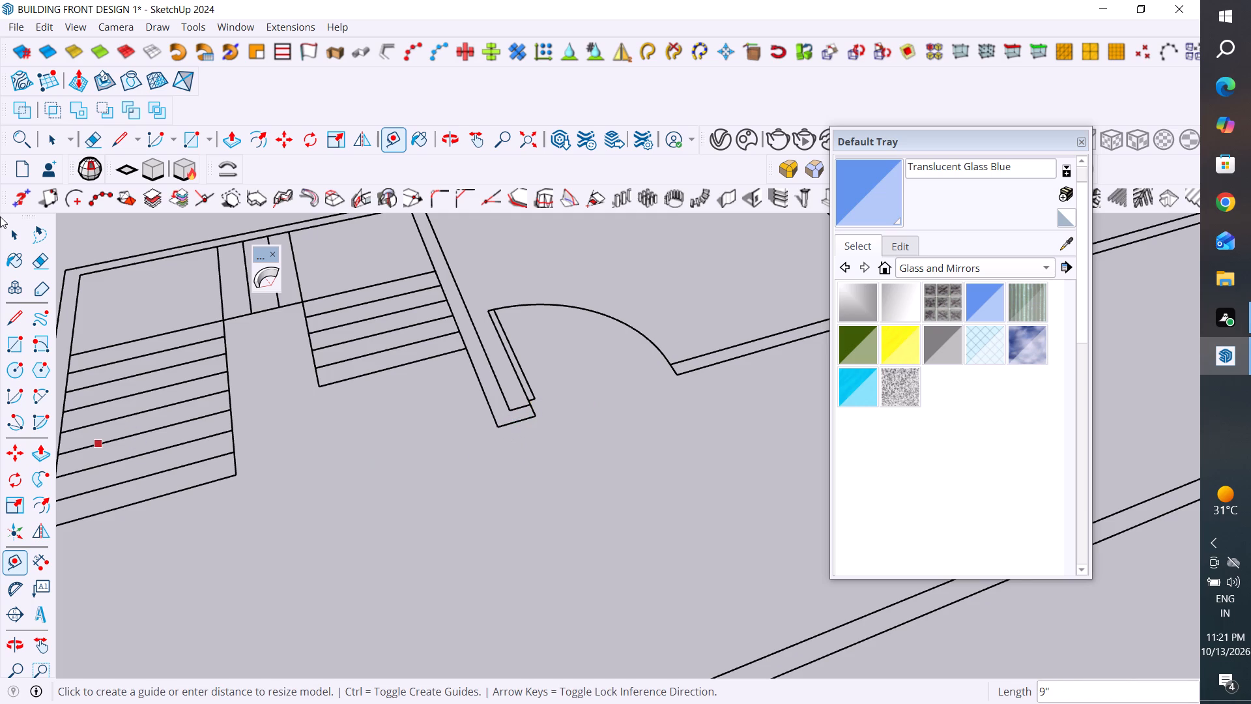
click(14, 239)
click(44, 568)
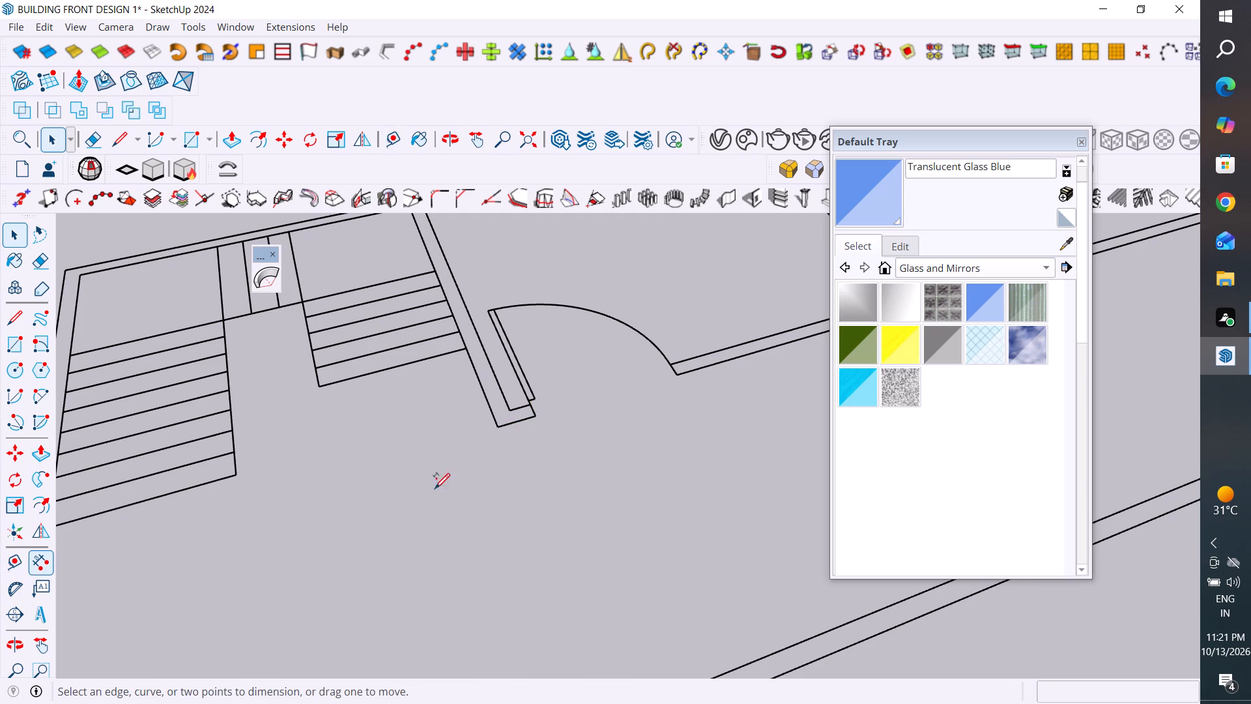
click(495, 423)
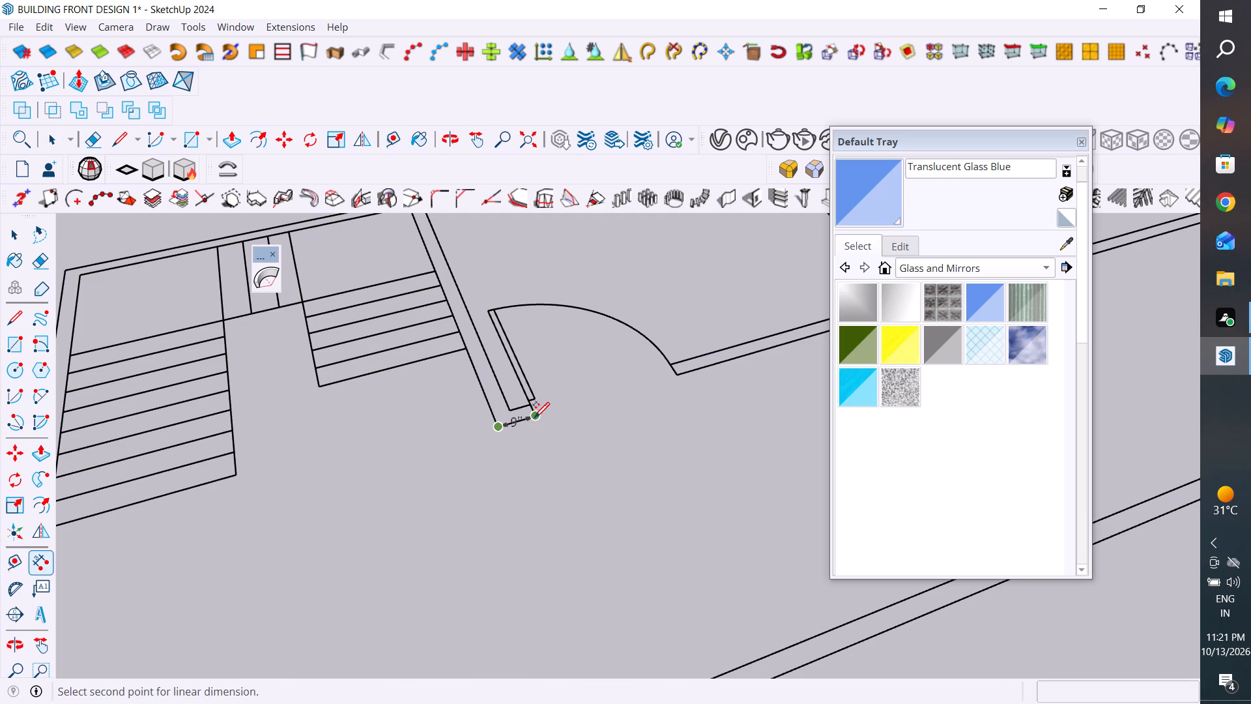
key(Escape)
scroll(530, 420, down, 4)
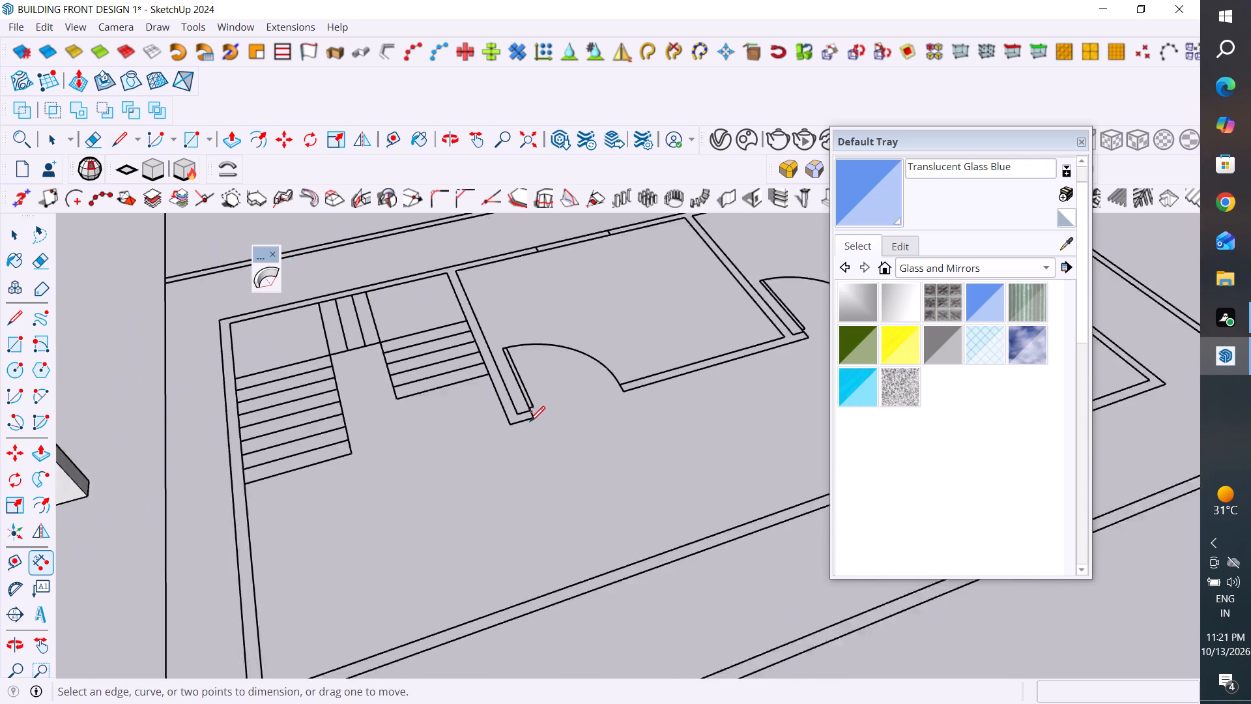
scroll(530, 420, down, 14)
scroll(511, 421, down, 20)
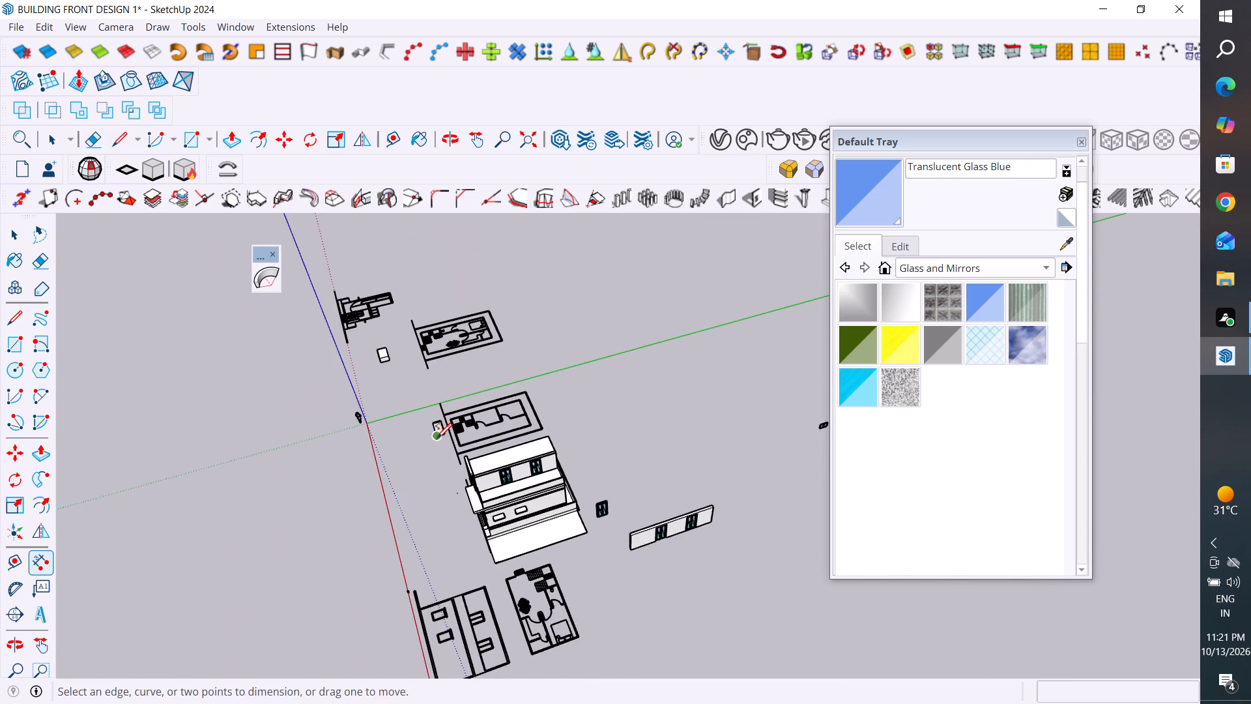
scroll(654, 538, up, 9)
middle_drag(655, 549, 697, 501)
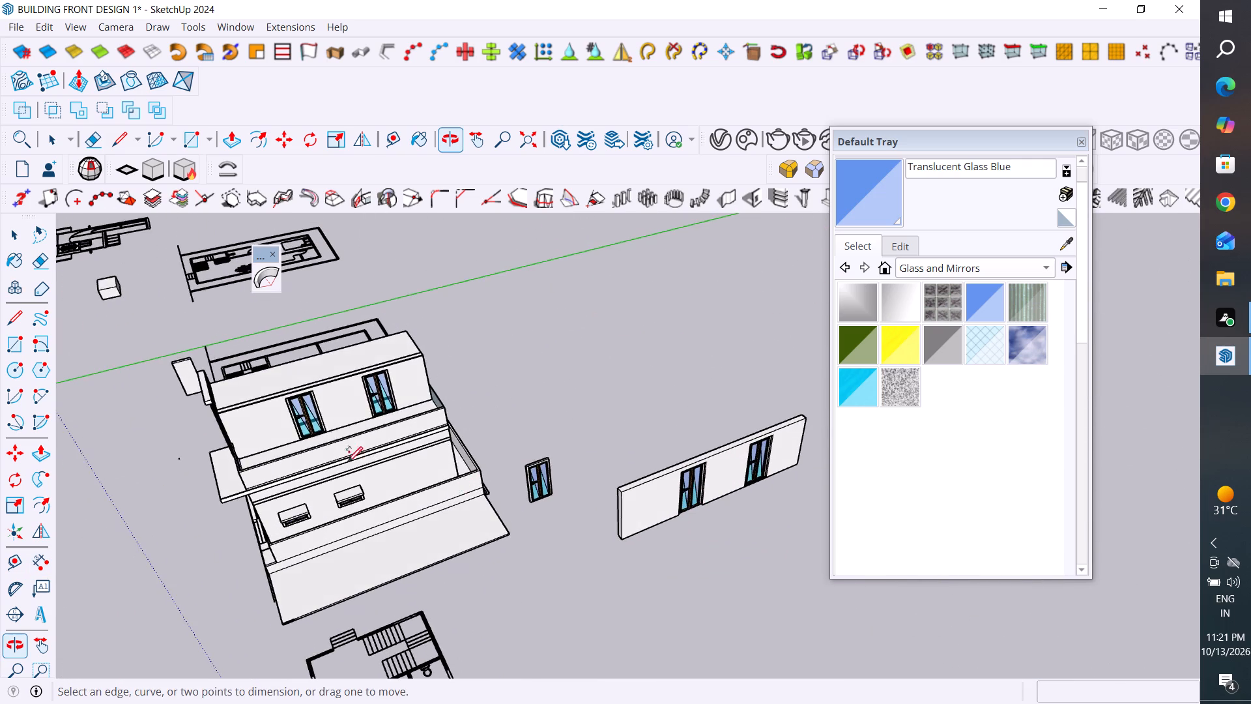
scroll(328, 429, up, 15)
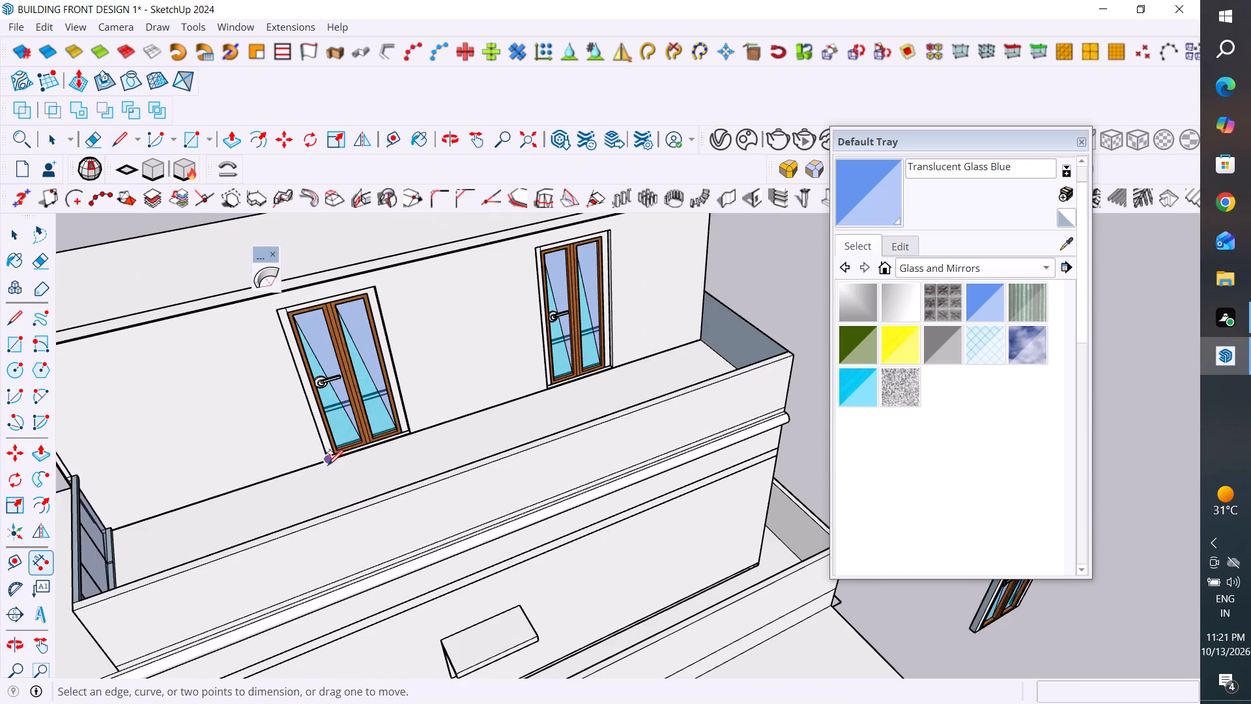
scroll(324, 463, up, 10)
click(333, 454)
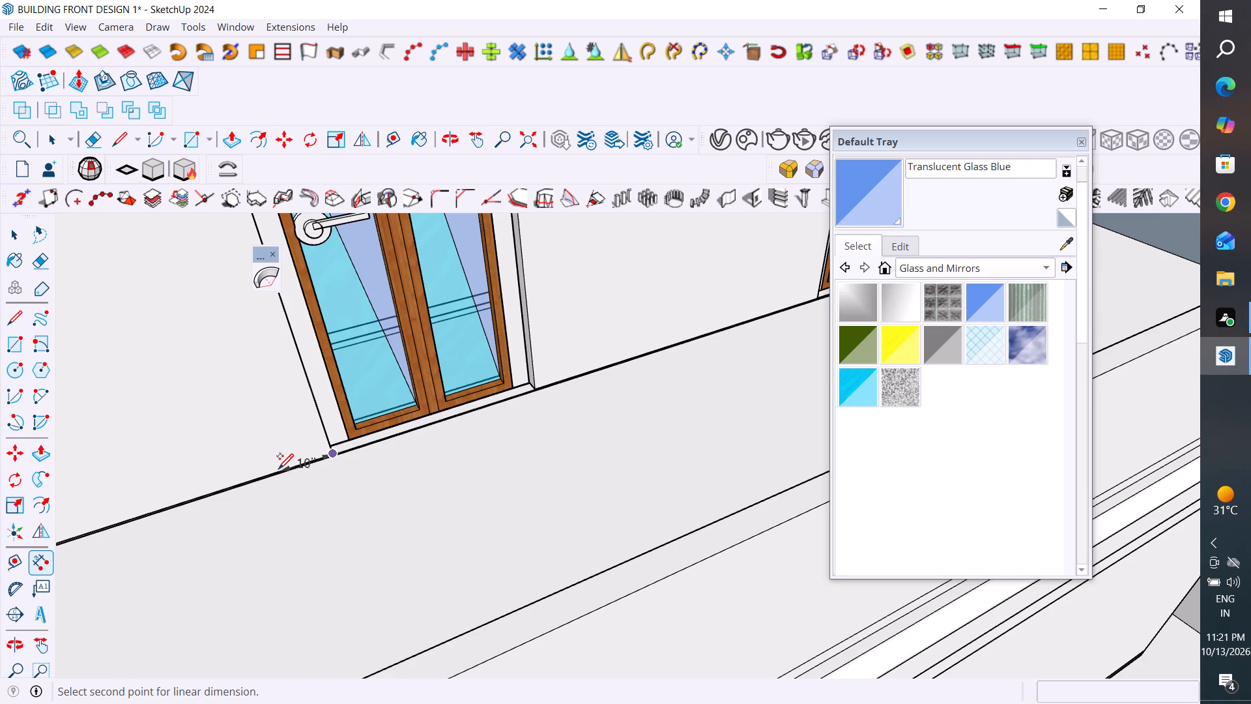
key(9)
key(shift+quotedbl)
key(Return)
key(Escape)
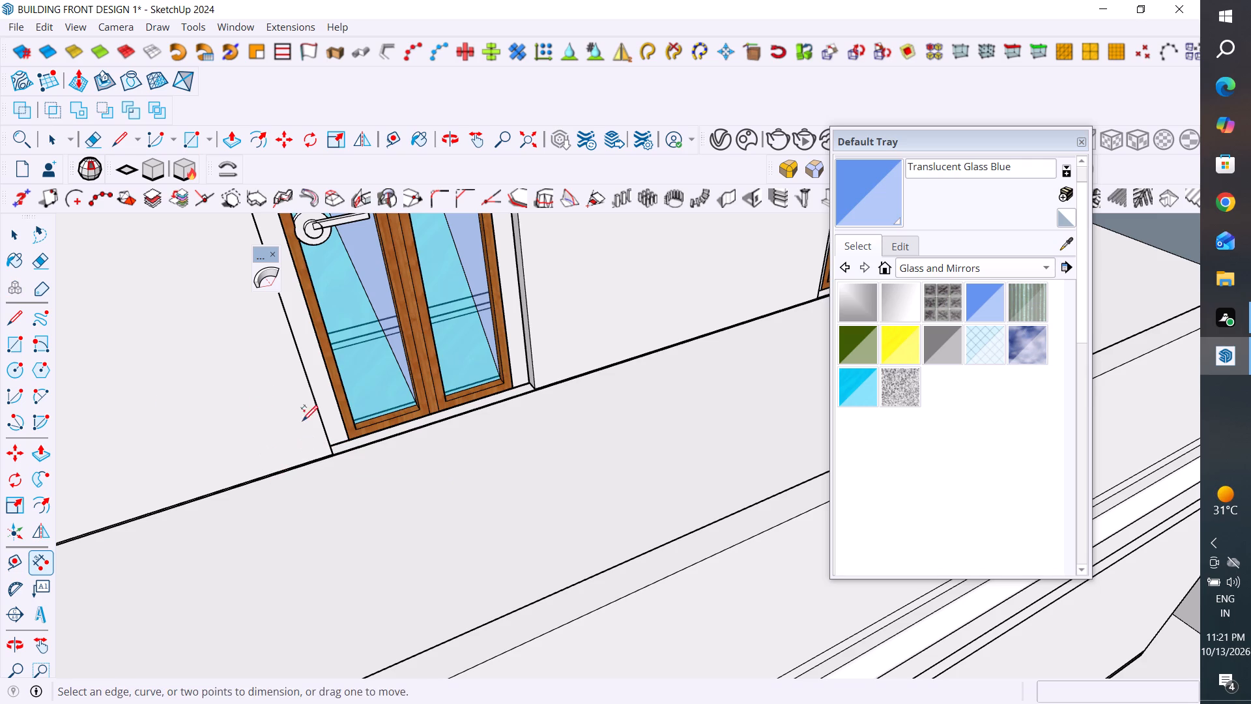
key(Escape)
Place a guide 9" from the outer frame edge of the first glazed door on the upper-floor wall, on the stair-tower side.
click(12, 557)
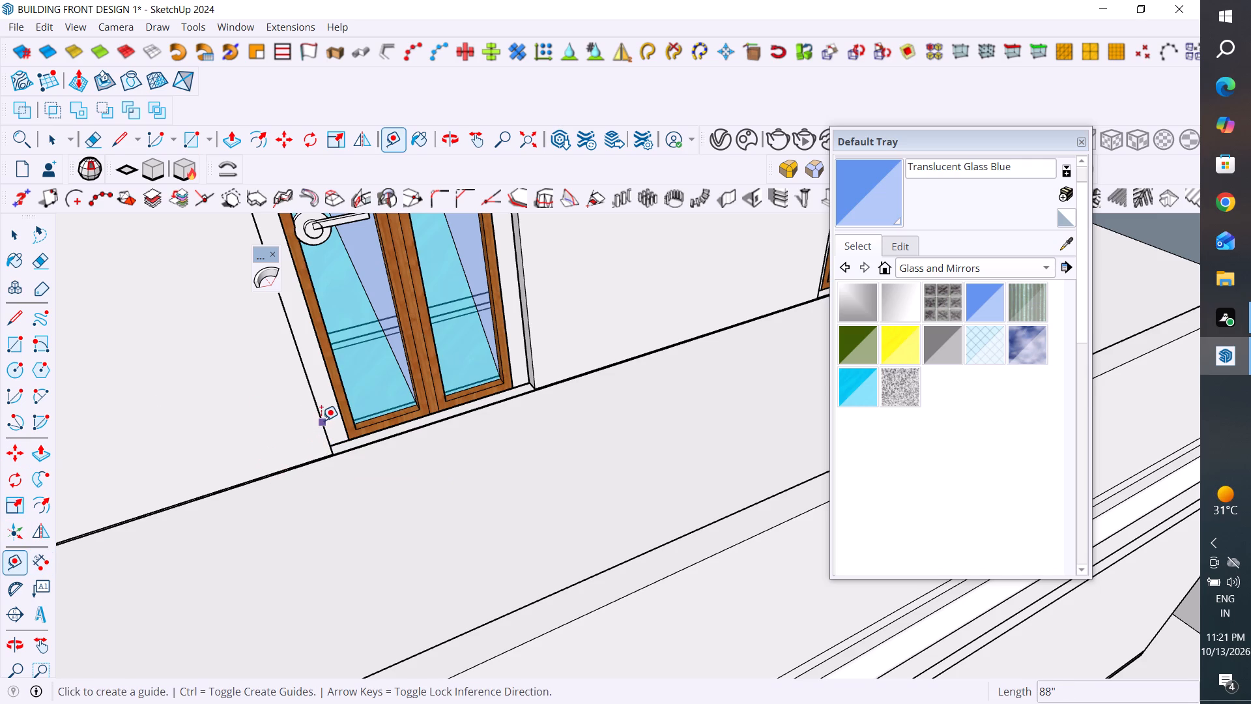
click(321, 419)
text(9")
key(Return)
scroll(504, 521, down, 2)
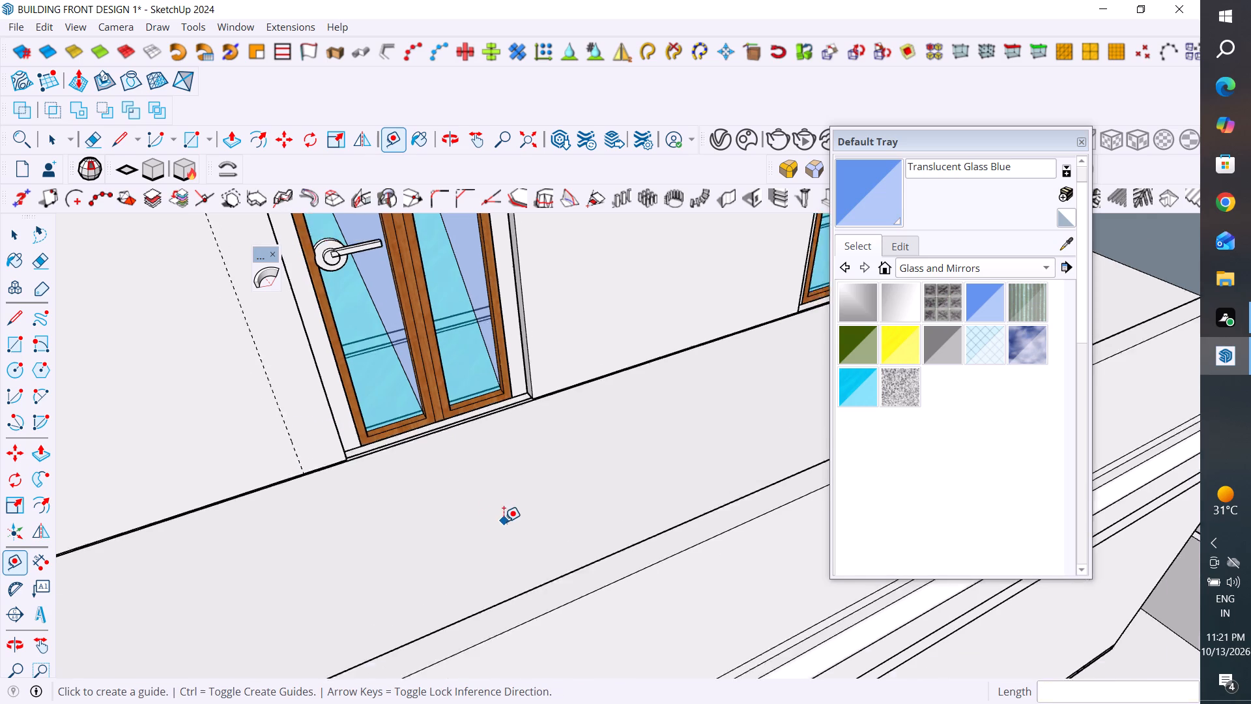
scroll(504, 521, down, 8)
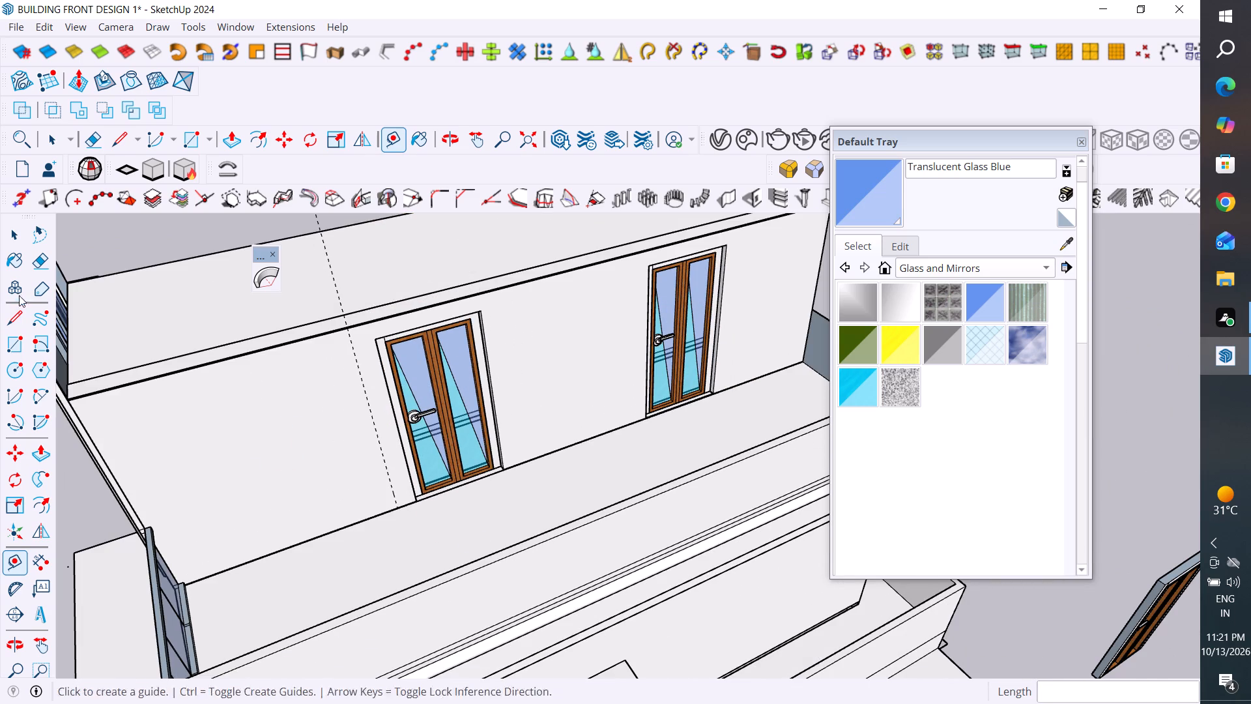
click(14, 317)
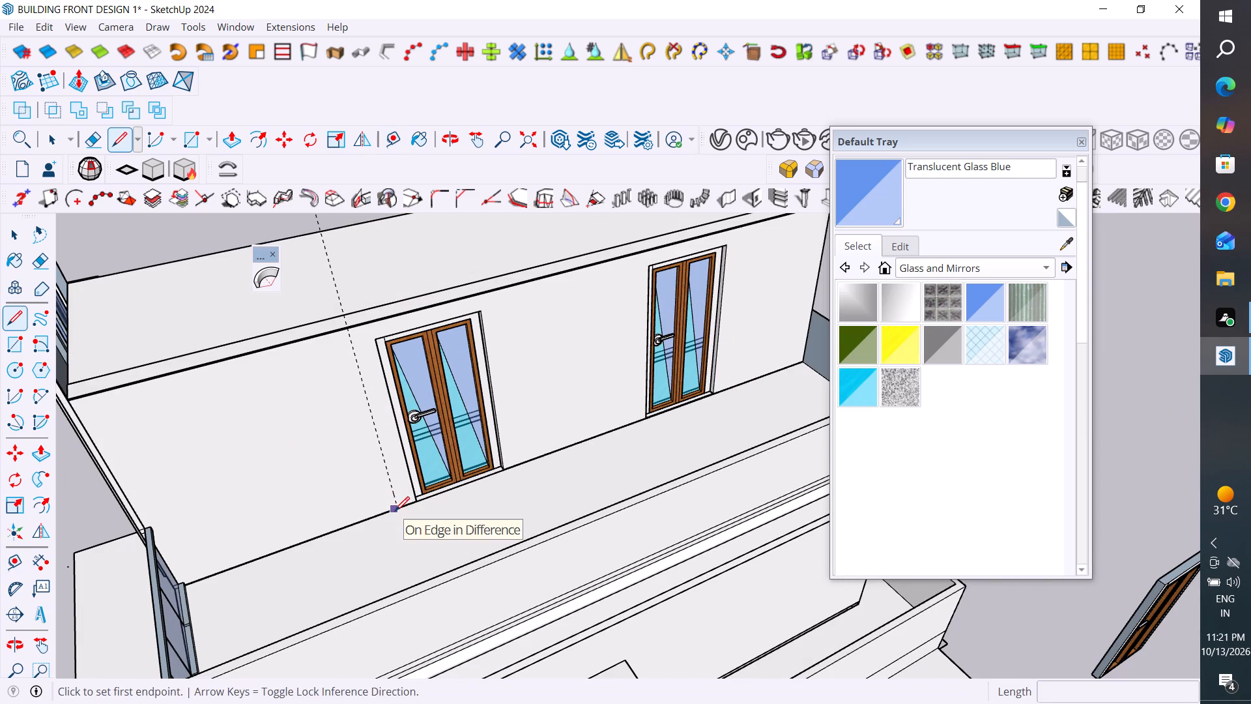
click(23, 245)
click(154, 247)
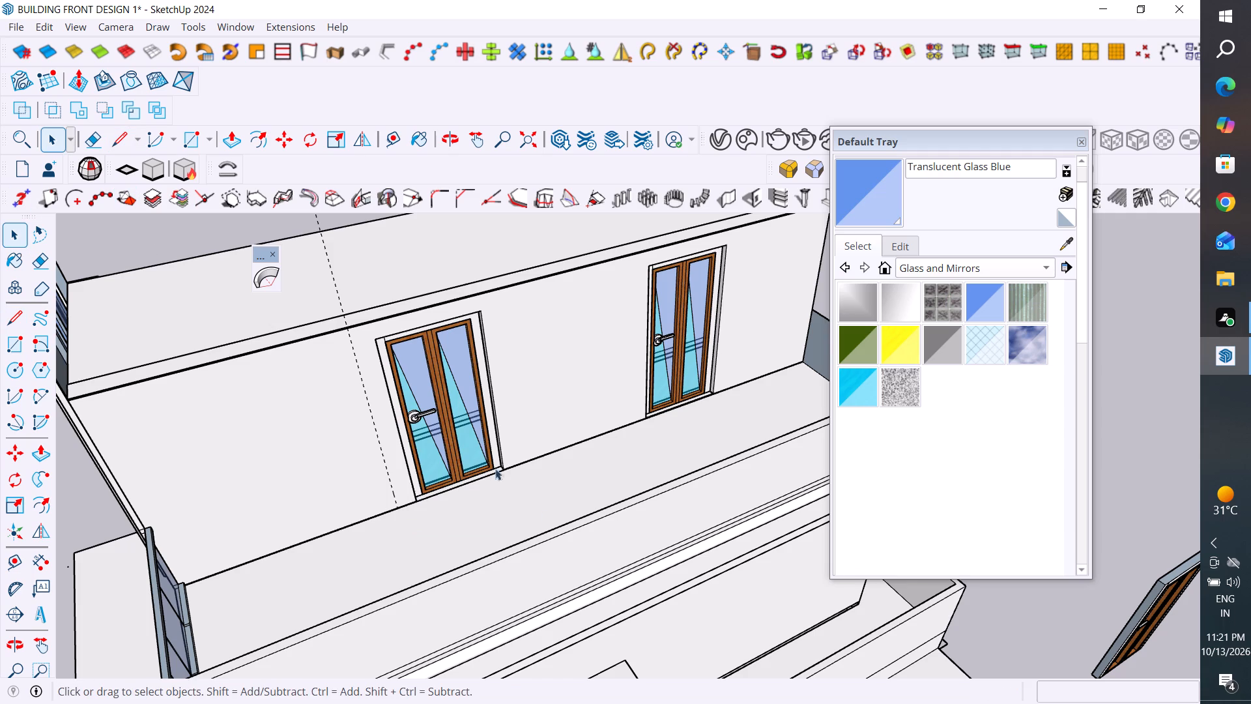
Push/Pull the broad side face of the 7' high block beside the floor plan outward by about 37".
scroll(557, 524, down, 11)
middle_drag(547, 530, 594, 522)
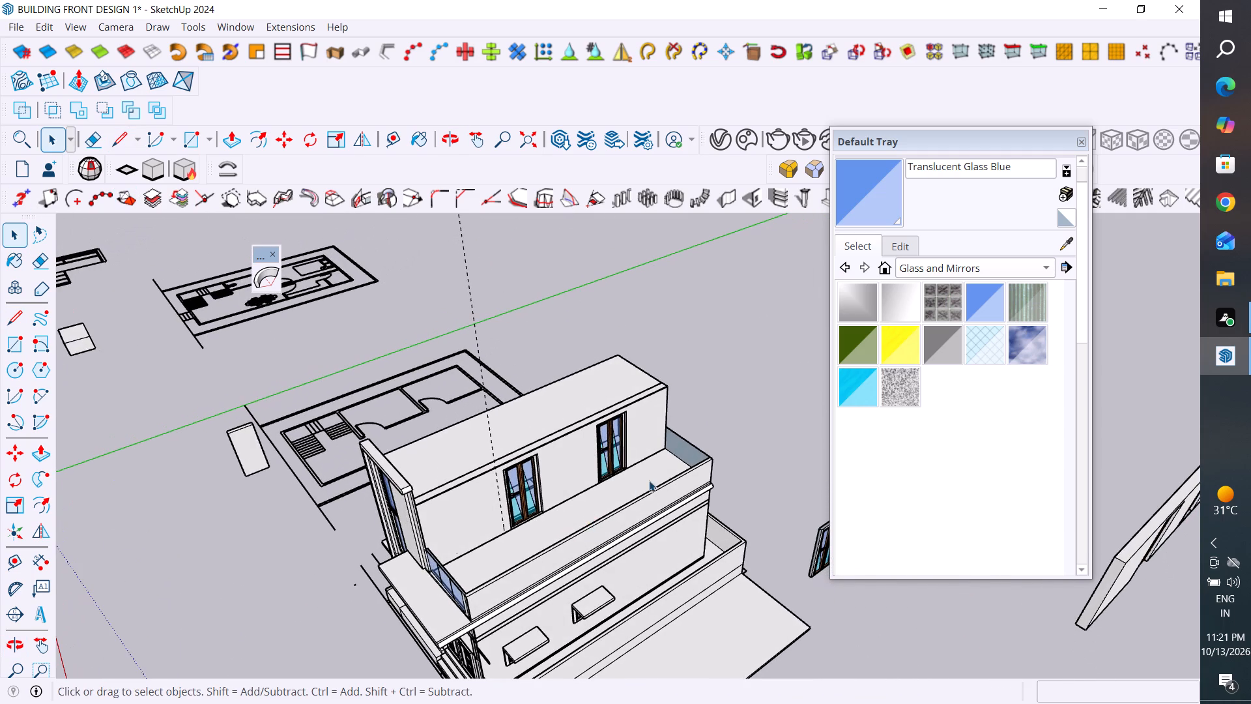
scroll(649, 480, down, 3)
click(334, 455)
middle_drag(391, 527, 544, 532)
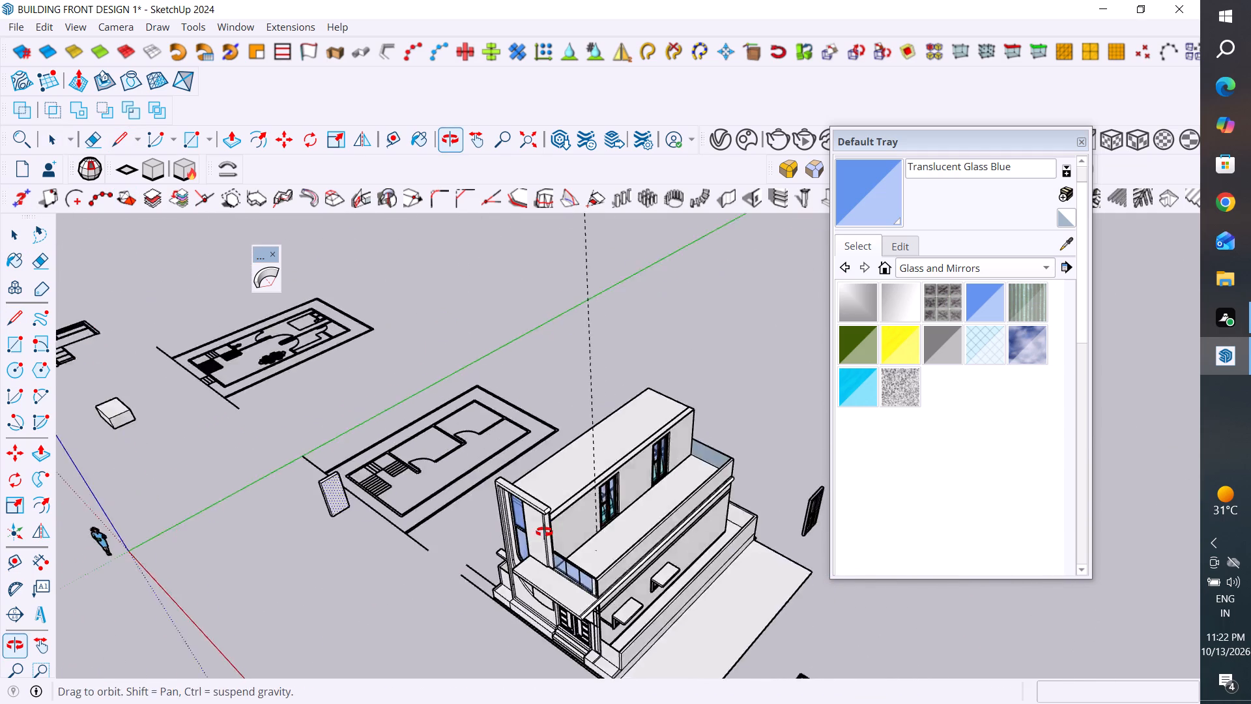
middle_drag(544, 532, 594, 520)
scroll(412, 637, up, 3)
scroll(443, 583, up, 7)
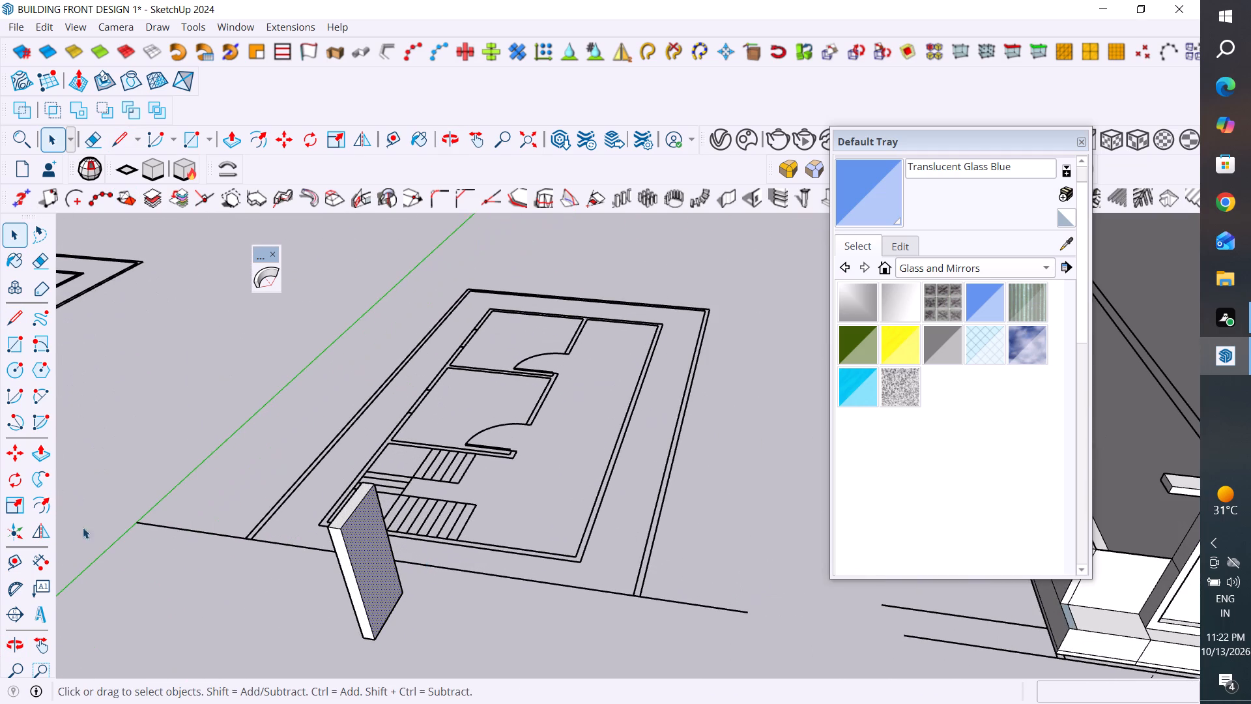
click(44, 452)
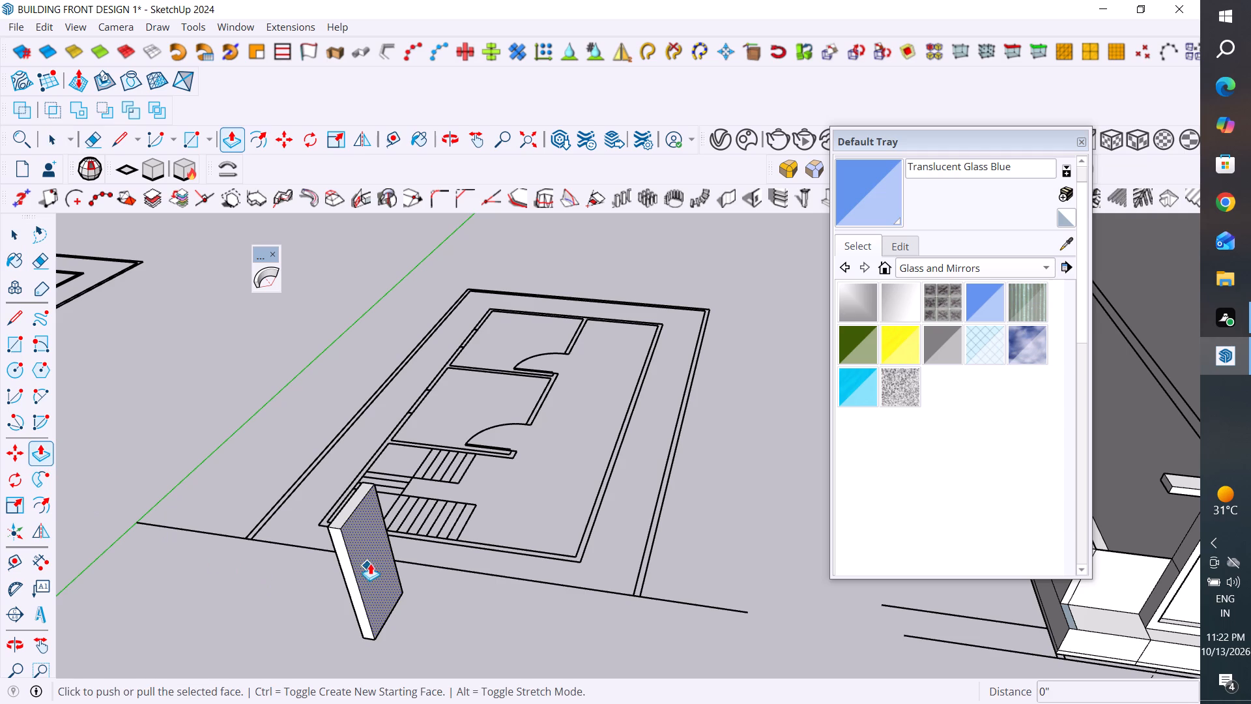
click(371, 563)
click(433, 582)
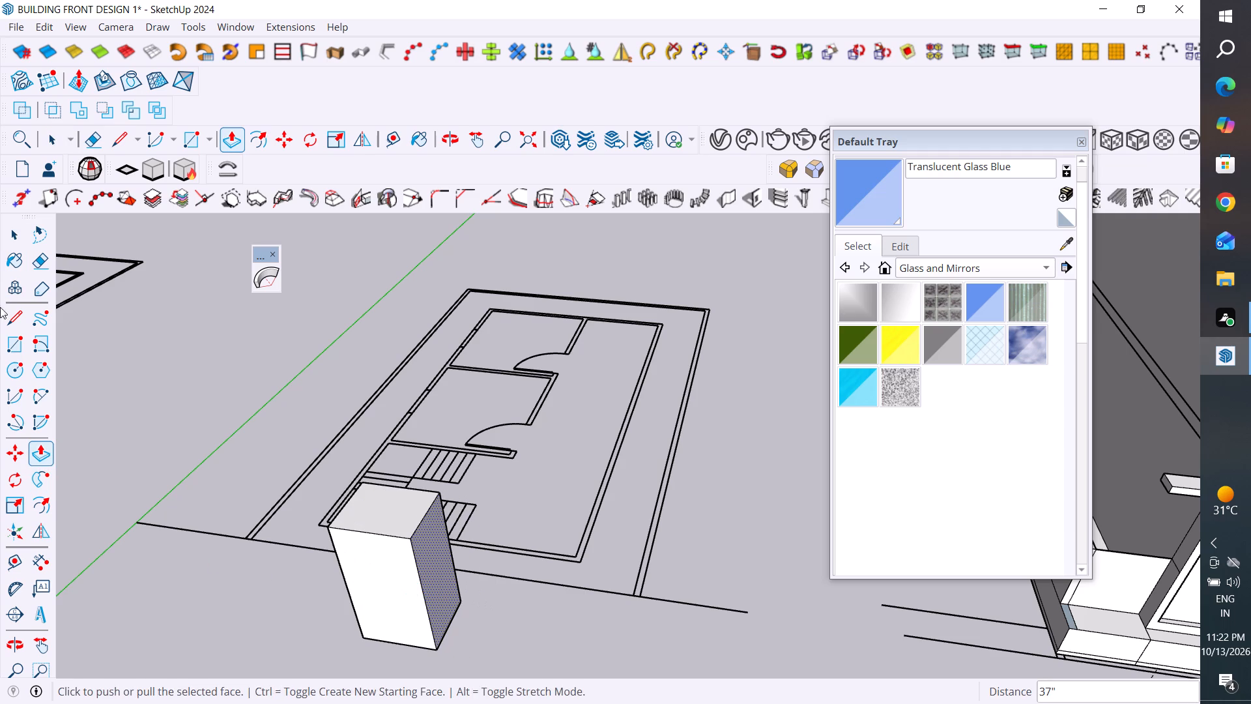
Select all the geometry of the thickened block and make it a group.
click(16, 229)
triple_click(375, 567)
click(375, 567)
right_click(375, 567)
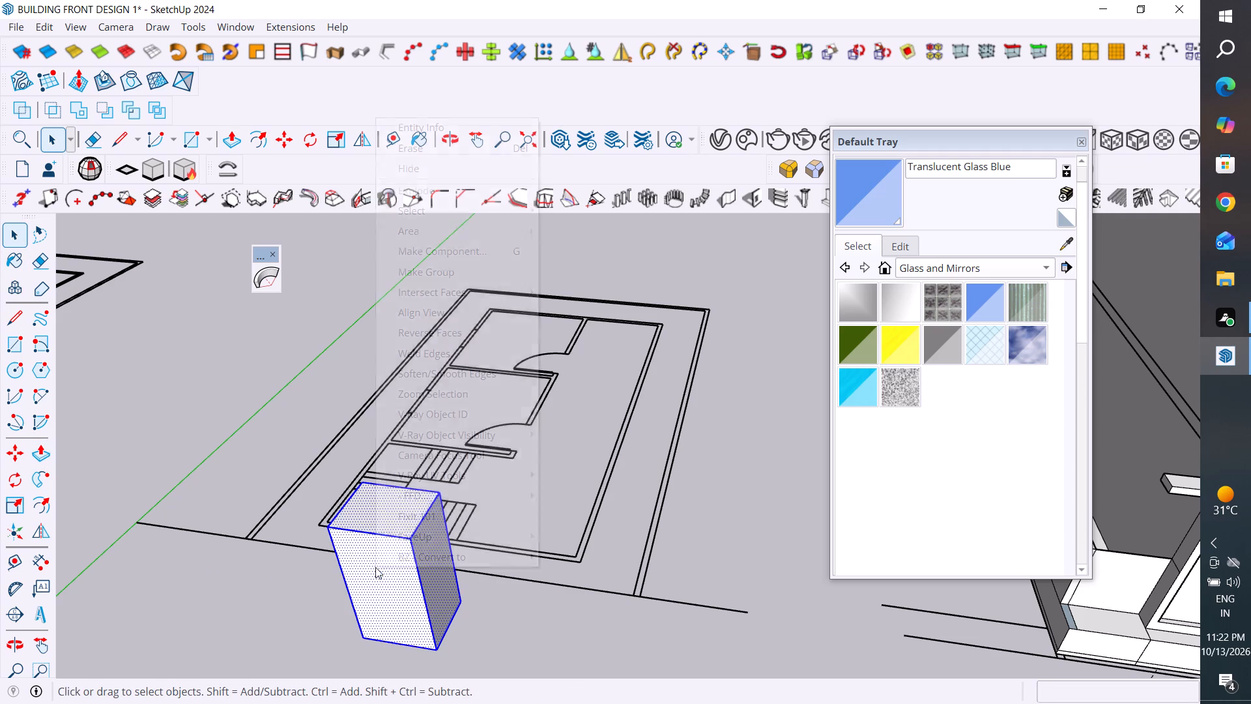
click(442, 275)
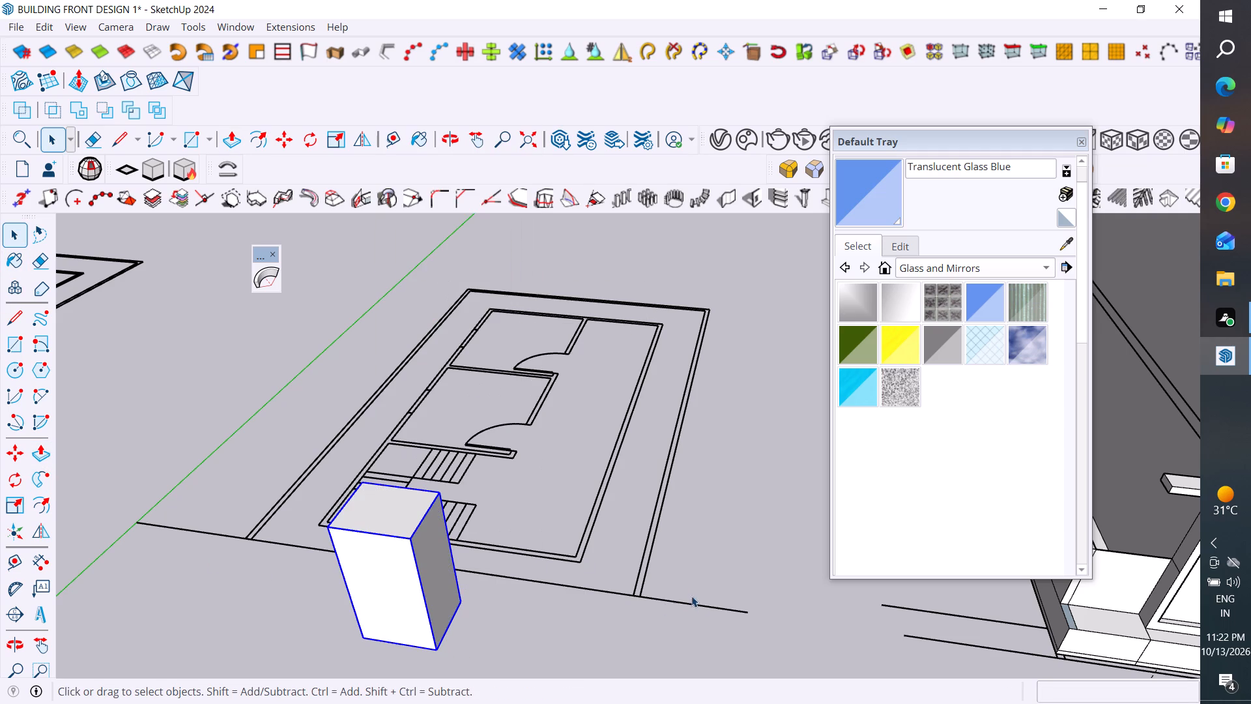
click(484, 603)
Move the block group by its bottom corner to where the guide meets the base of the upper-floor wall.
scroll(538, 530, down, 6)
middle_drag(578, 536, 323, 579)
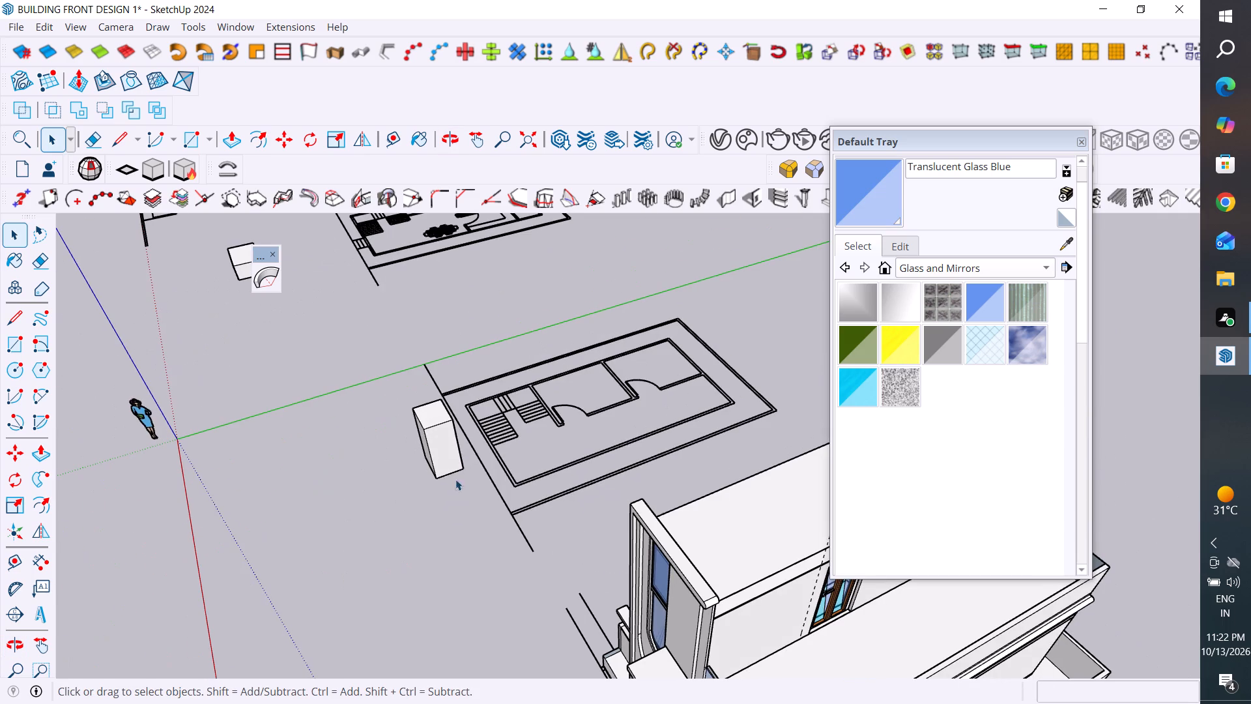
click(448, 469)
key(m)
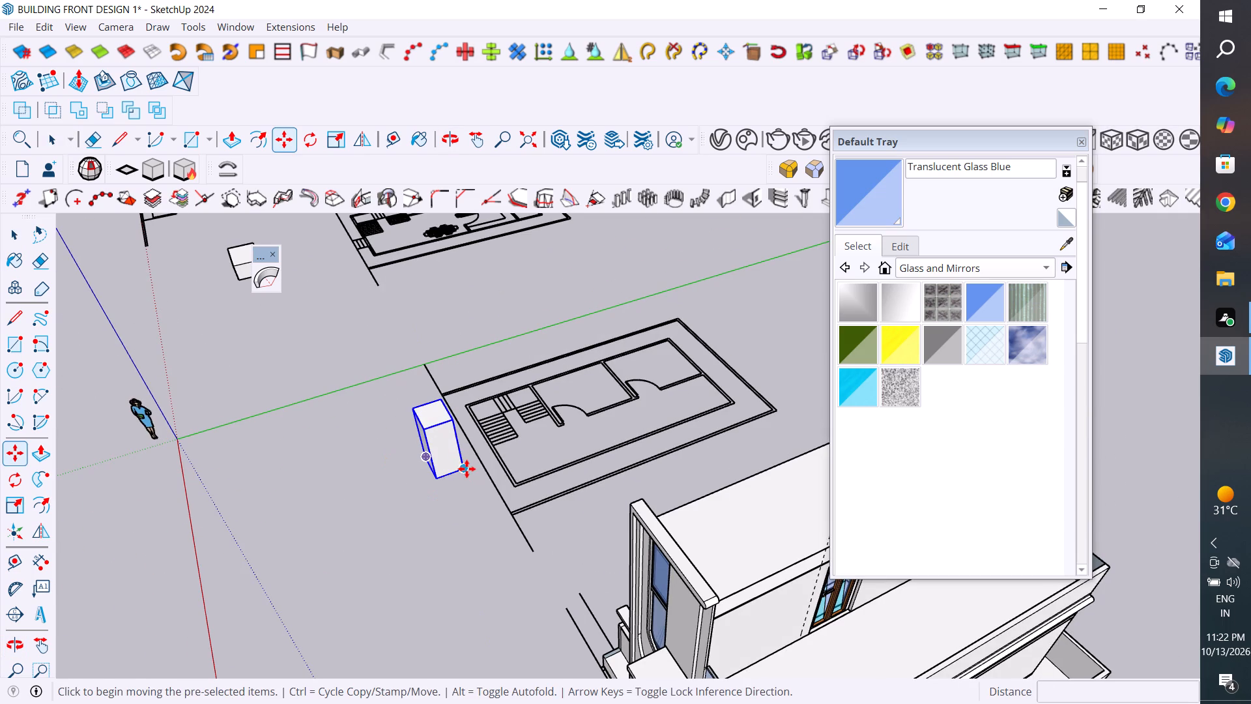
click(467, 469)
scroll(203, 433, down, 5)
scroll(651, 572, up, 8)
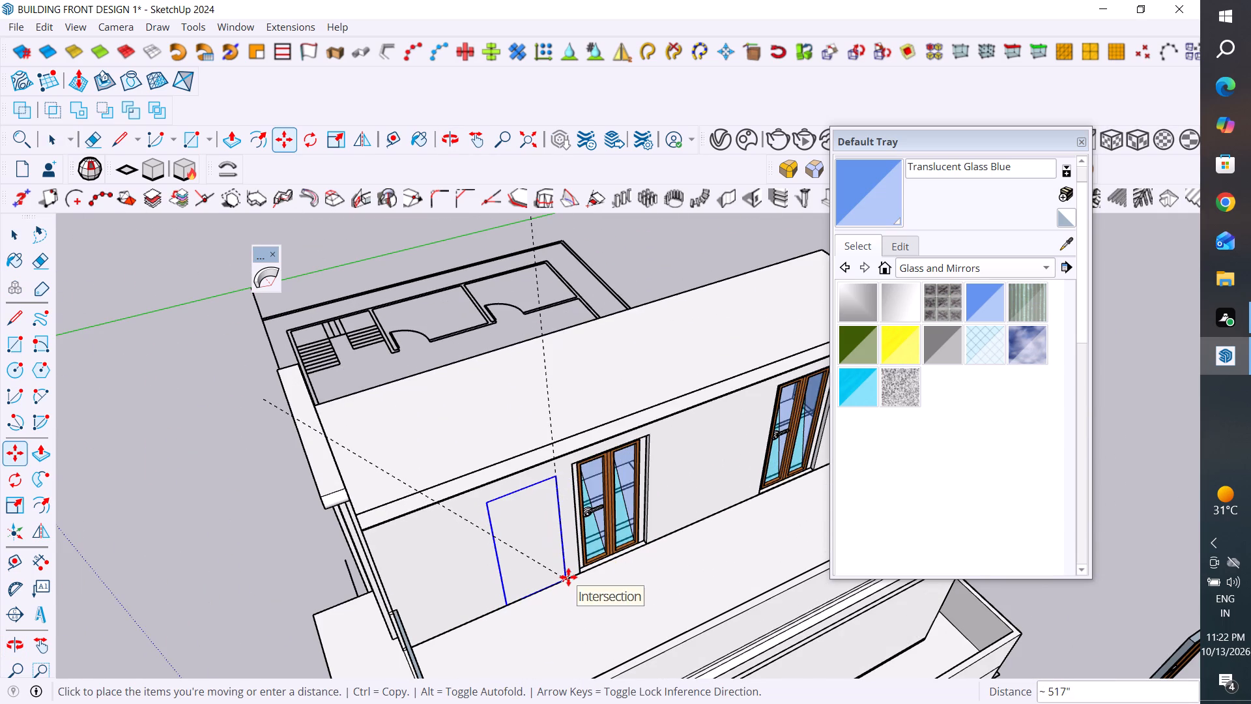
click(568, 577)
click(18, 233)
scroll(594, 434, down, 4)
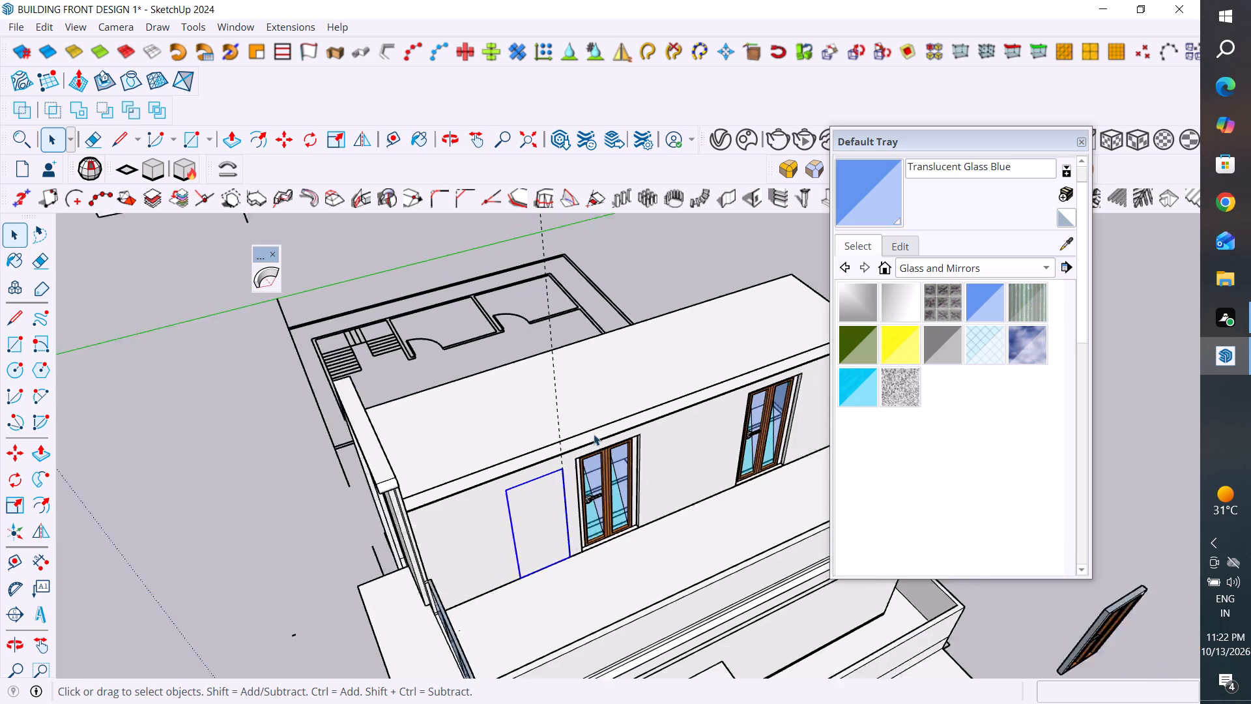
Move the block group about 13" out from the wall face over the terrace, so it passes through the wall.
middle_drag(554, 487, 606, 550)
click(575, 554)
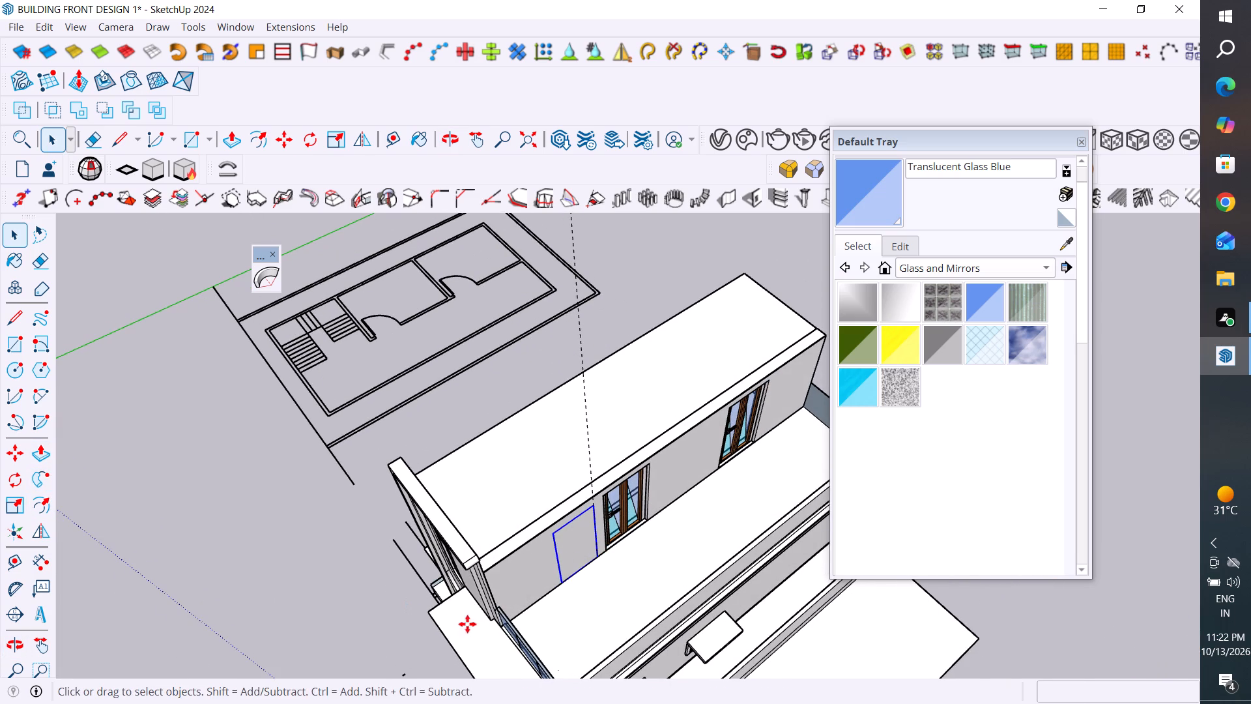
key(m)
click(564, 578)
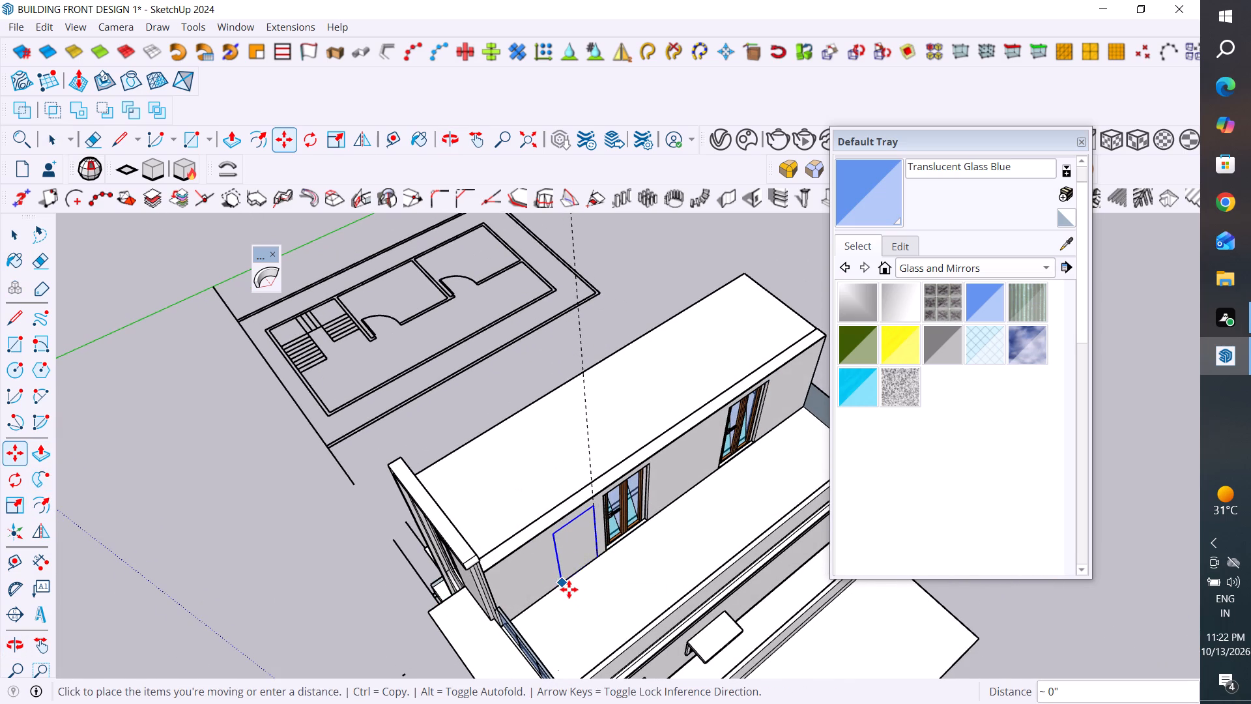
click(574, 592)
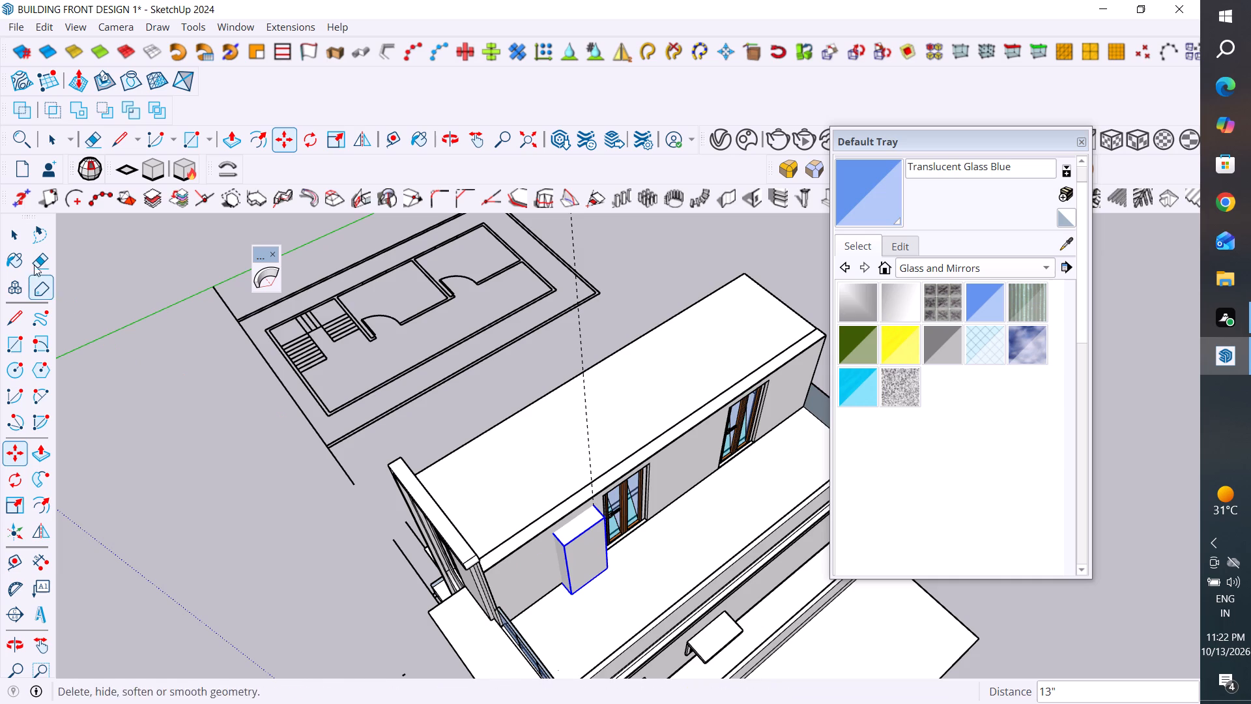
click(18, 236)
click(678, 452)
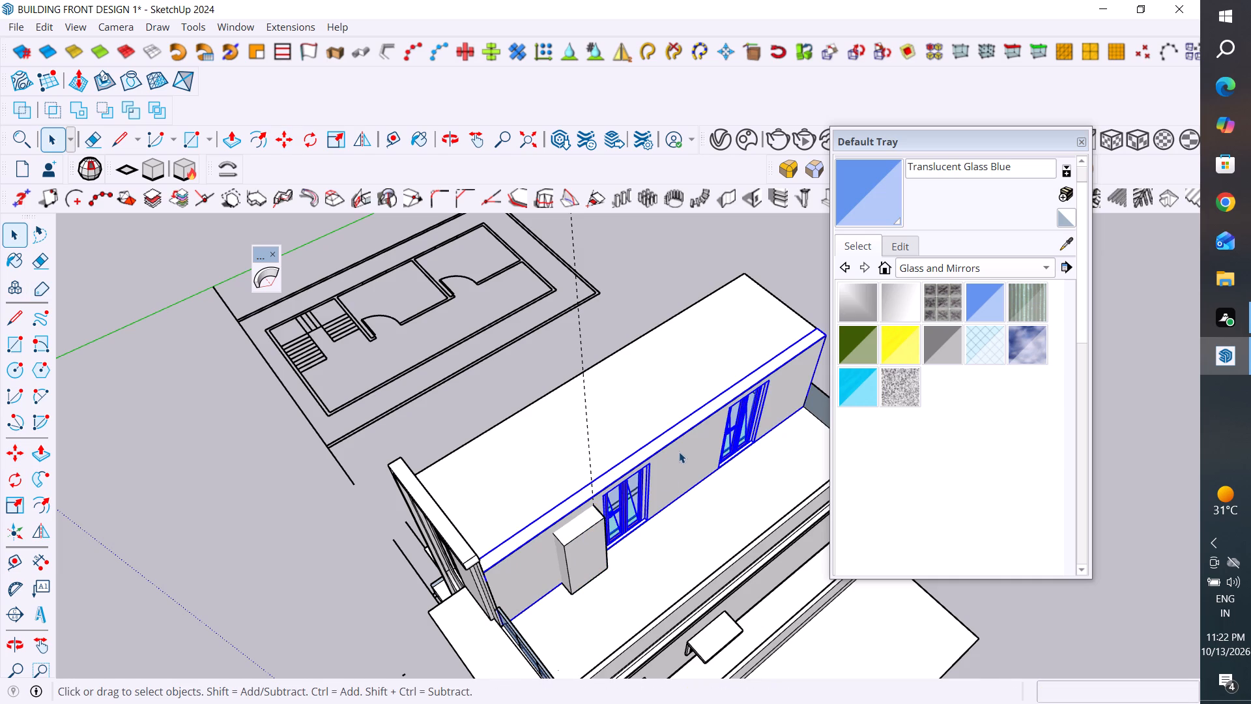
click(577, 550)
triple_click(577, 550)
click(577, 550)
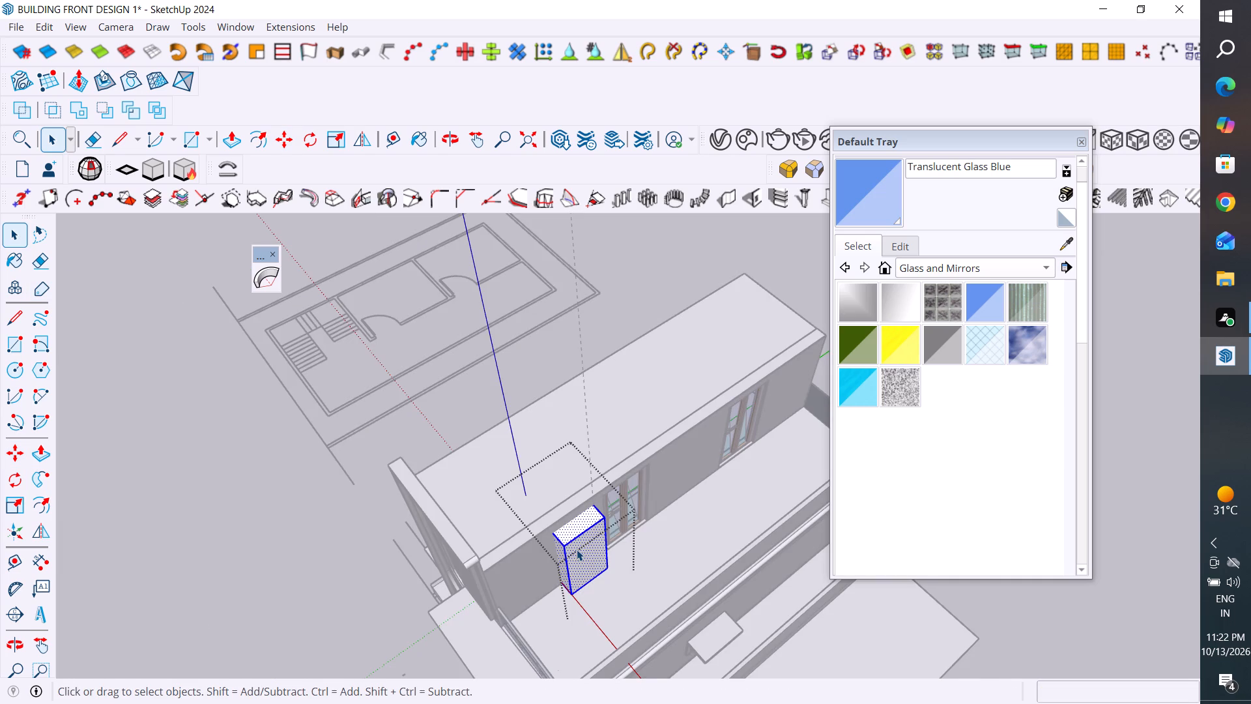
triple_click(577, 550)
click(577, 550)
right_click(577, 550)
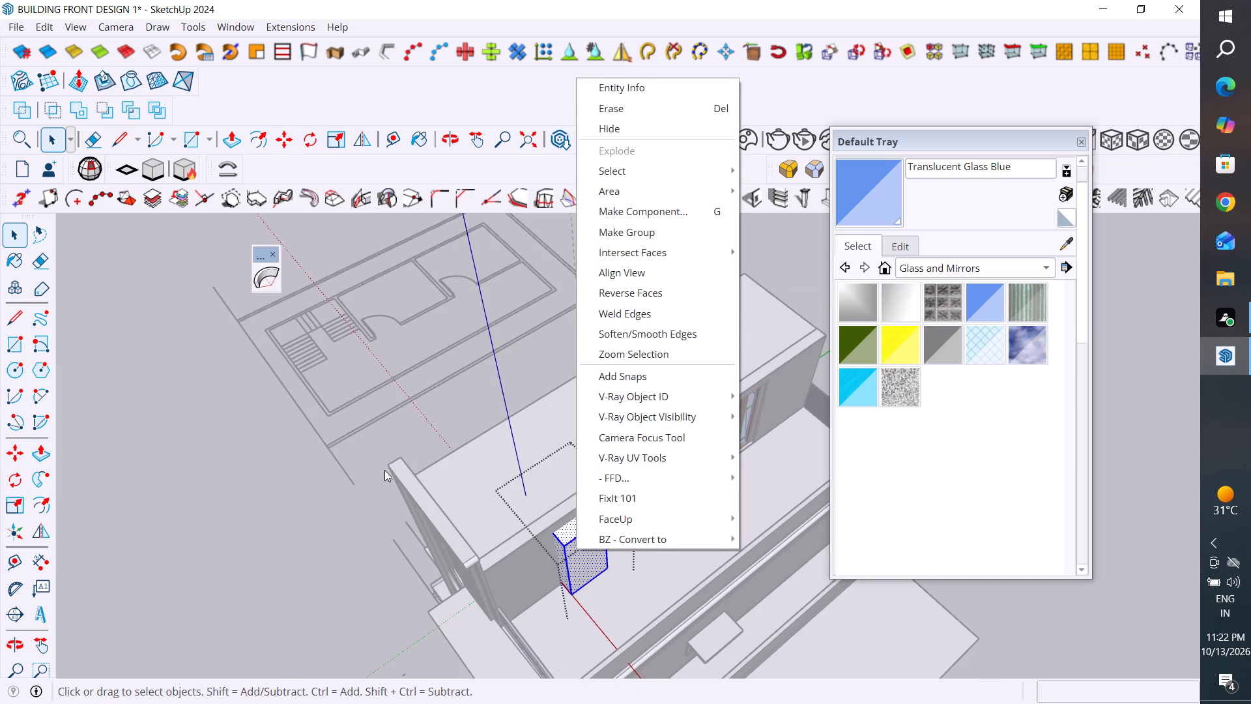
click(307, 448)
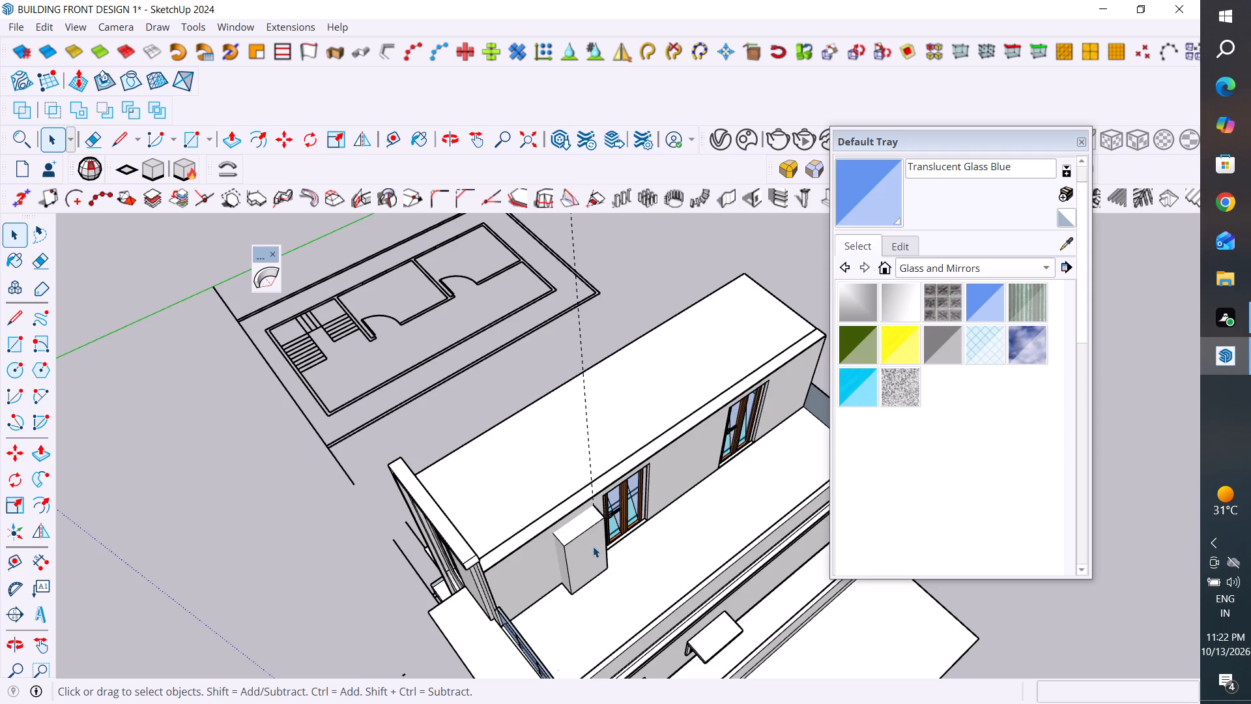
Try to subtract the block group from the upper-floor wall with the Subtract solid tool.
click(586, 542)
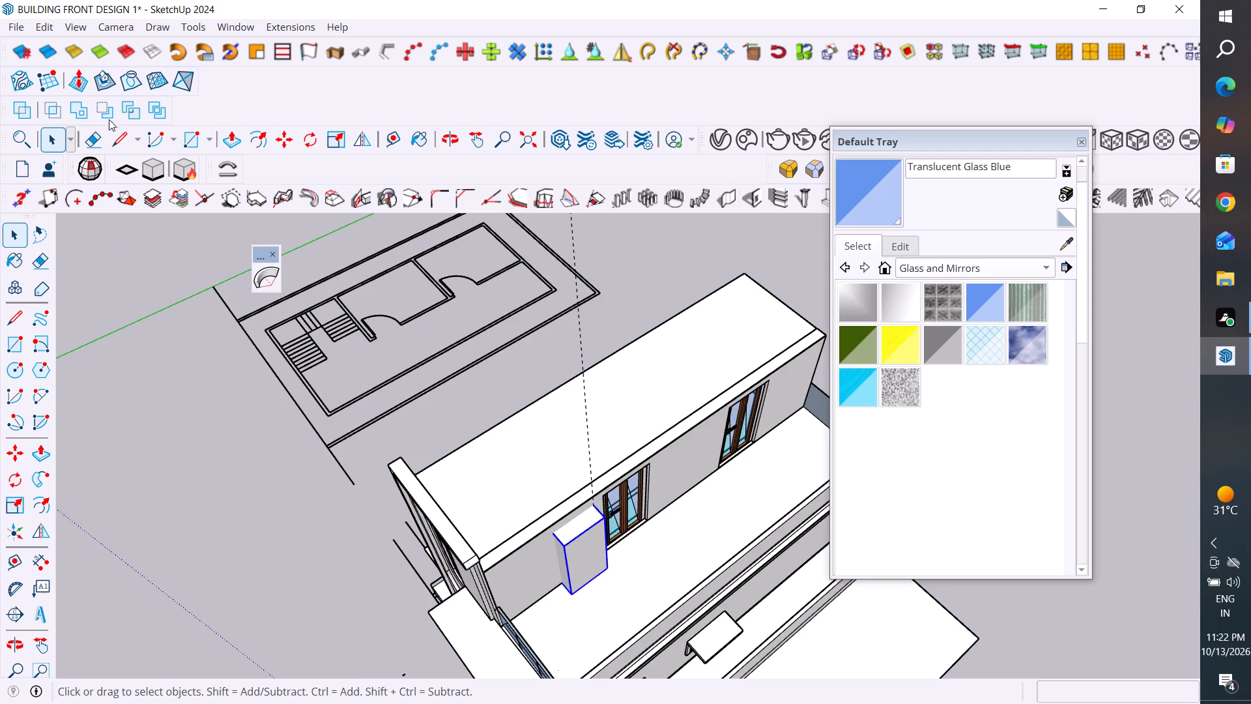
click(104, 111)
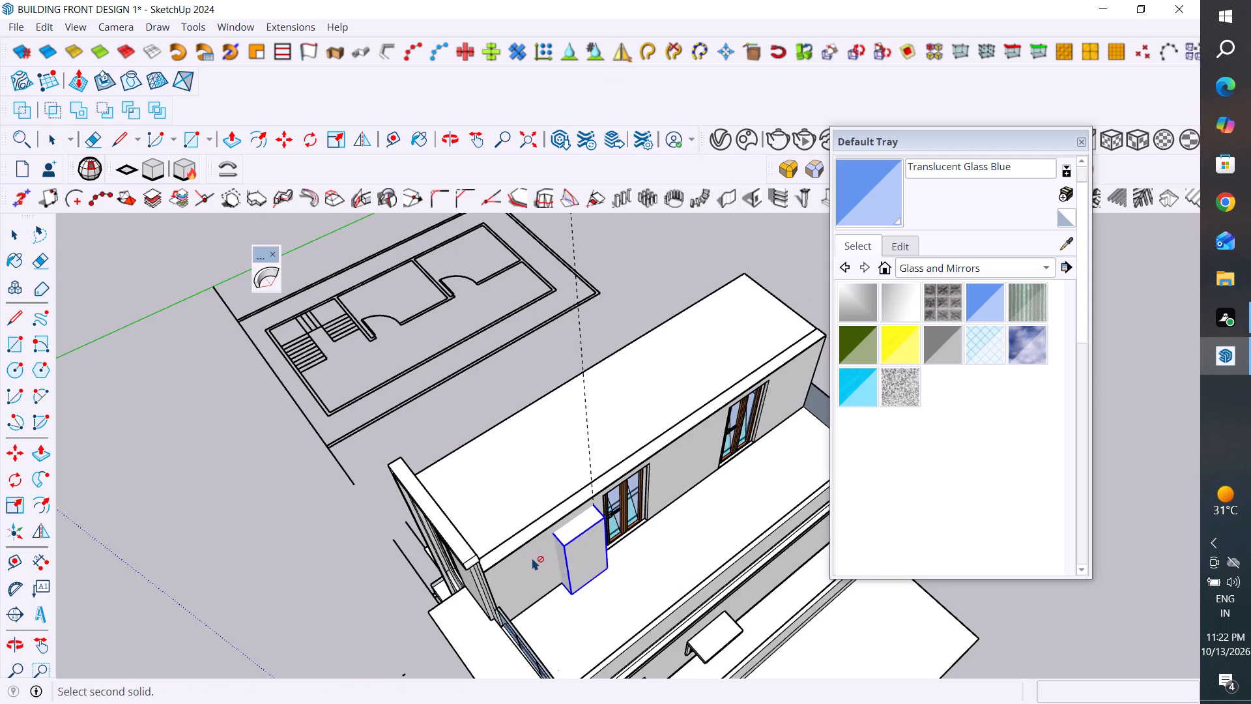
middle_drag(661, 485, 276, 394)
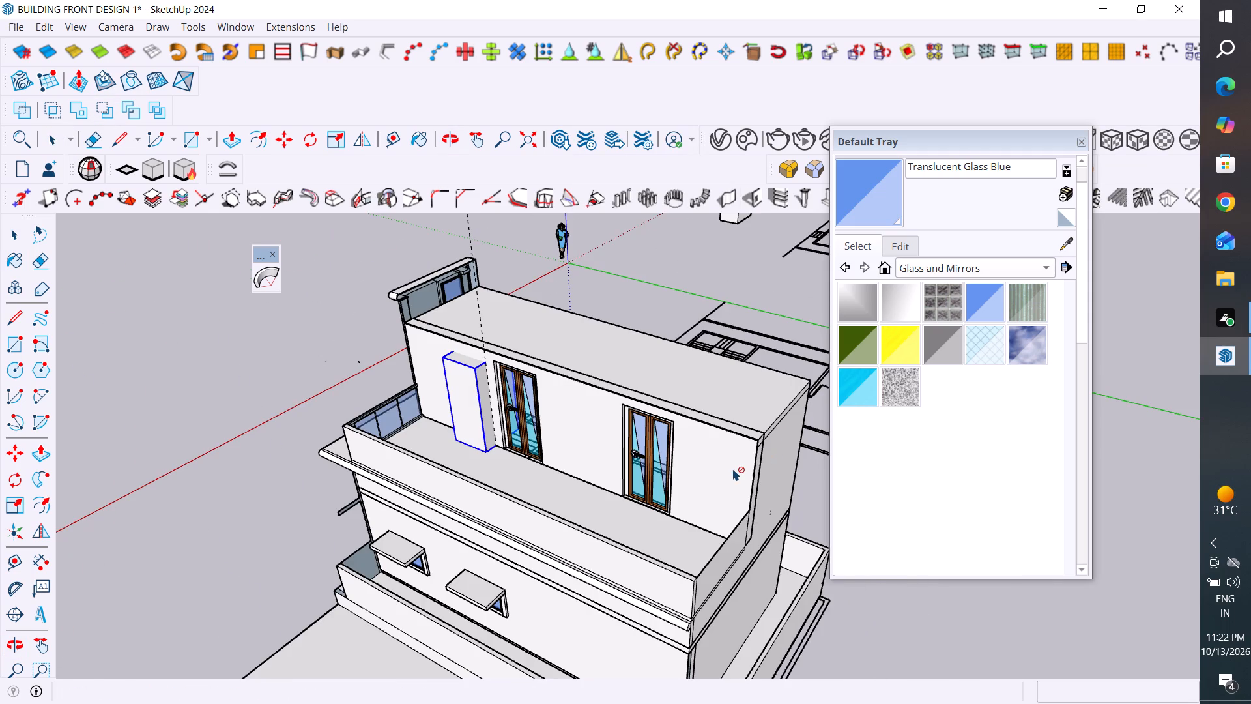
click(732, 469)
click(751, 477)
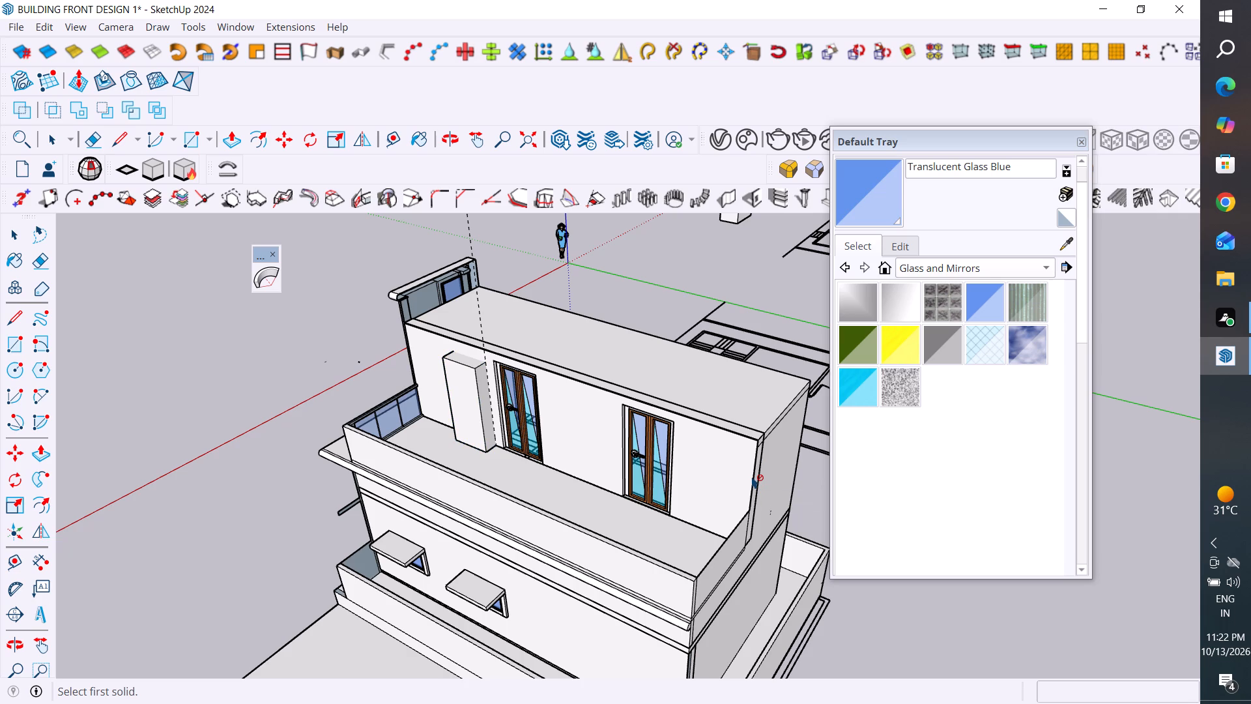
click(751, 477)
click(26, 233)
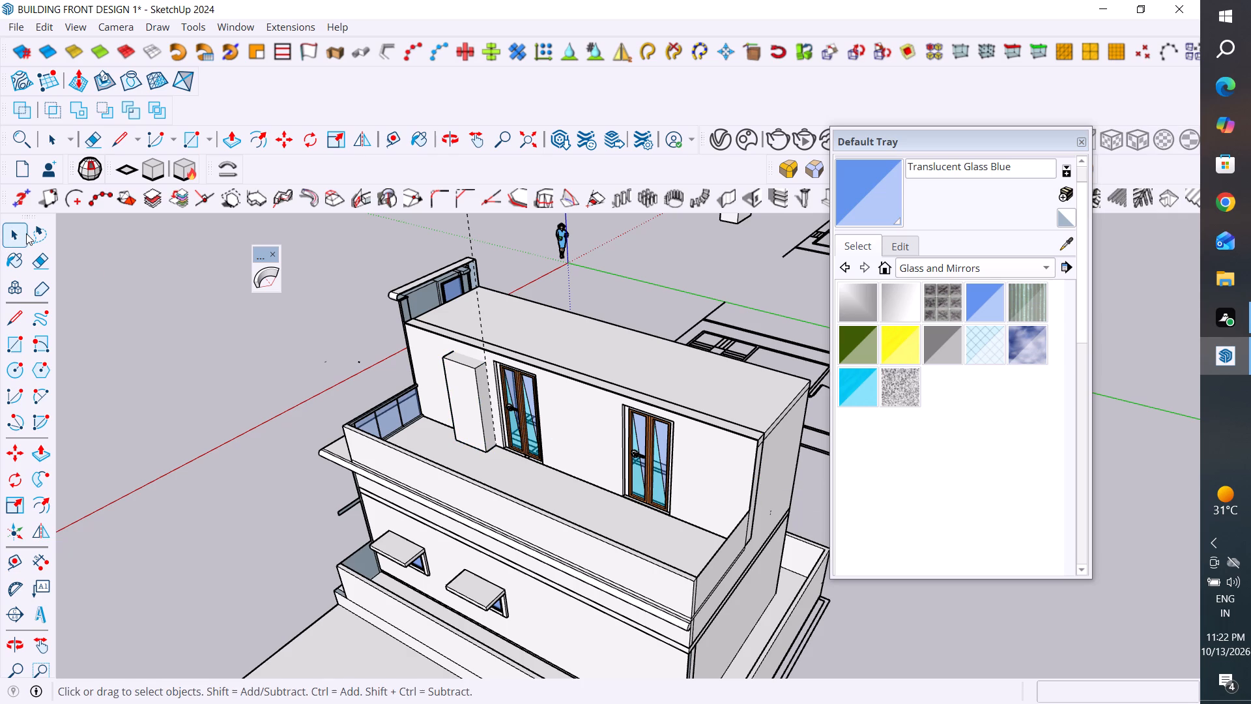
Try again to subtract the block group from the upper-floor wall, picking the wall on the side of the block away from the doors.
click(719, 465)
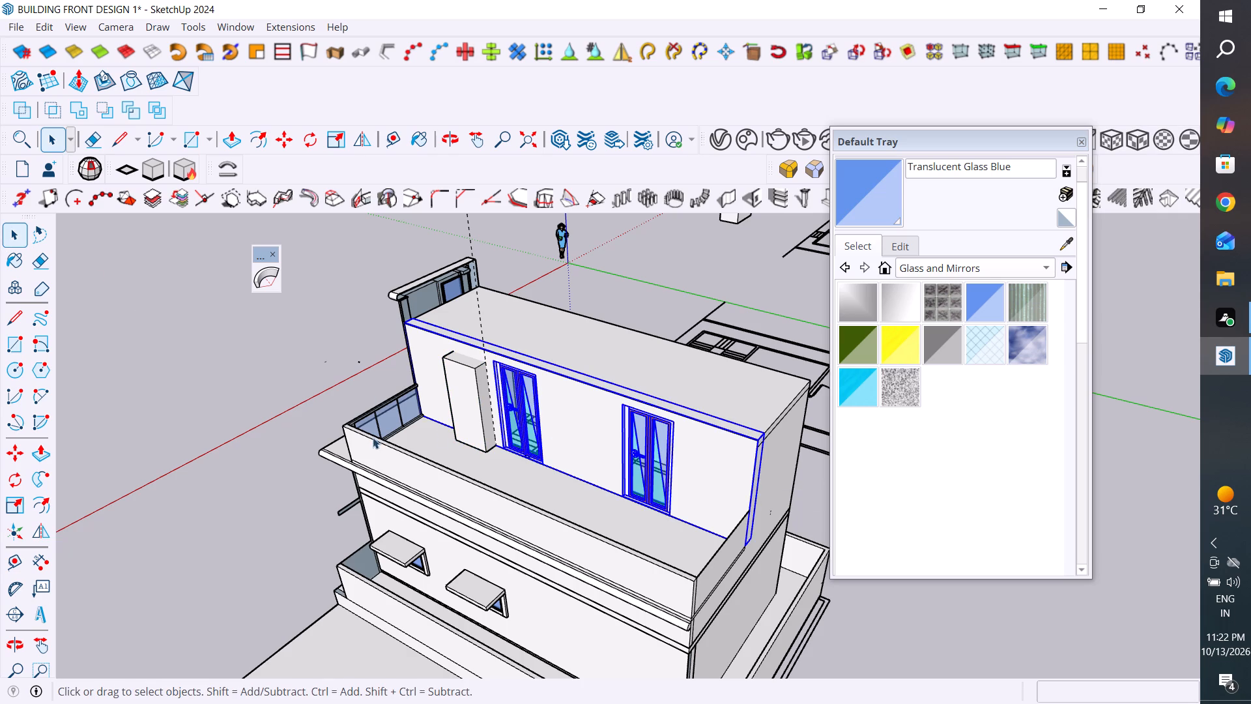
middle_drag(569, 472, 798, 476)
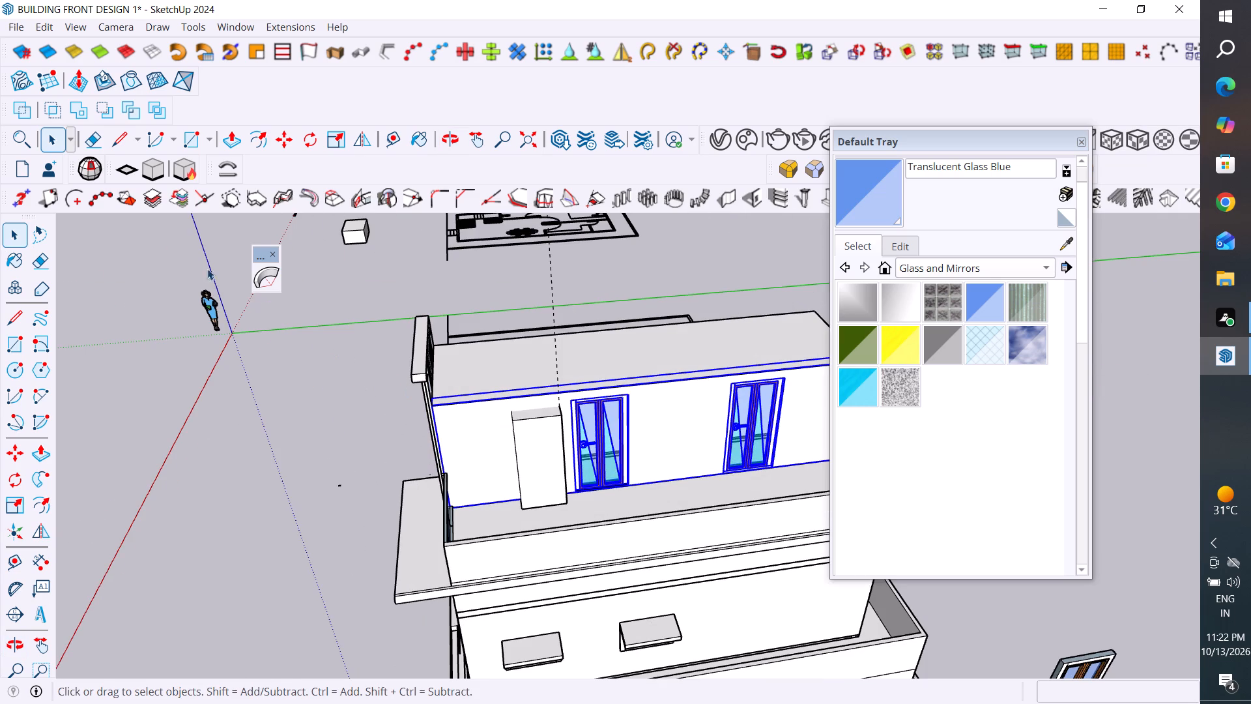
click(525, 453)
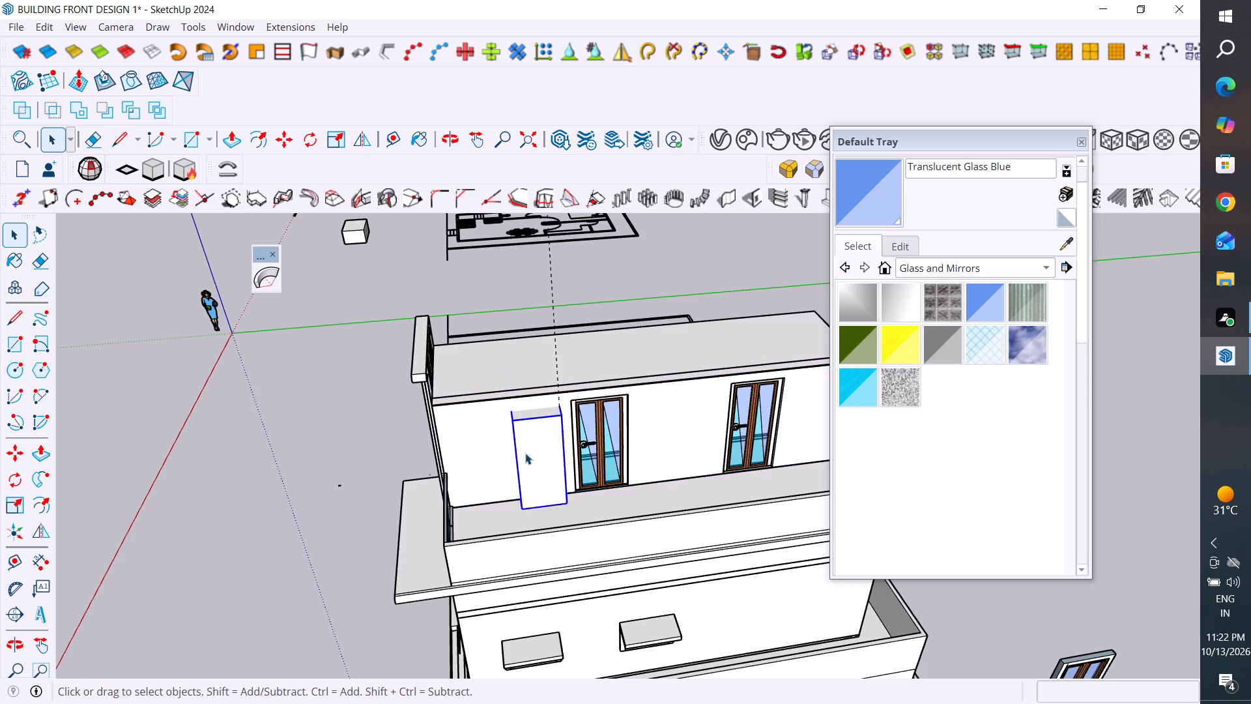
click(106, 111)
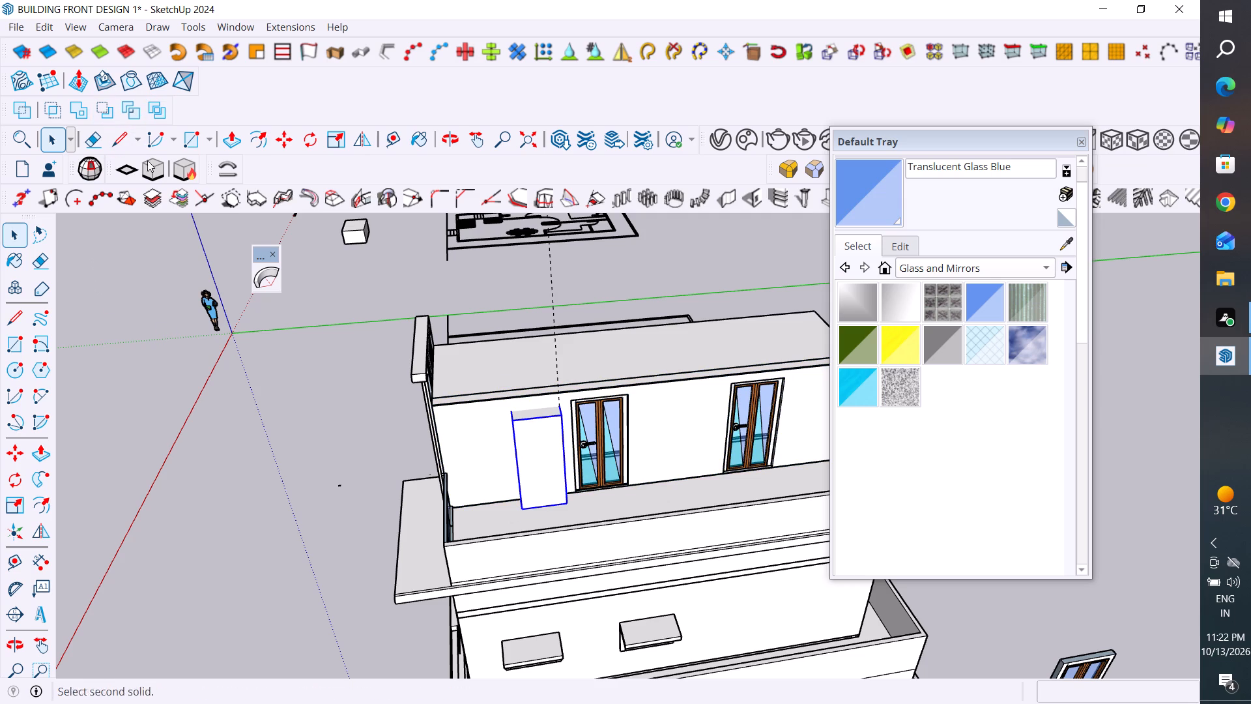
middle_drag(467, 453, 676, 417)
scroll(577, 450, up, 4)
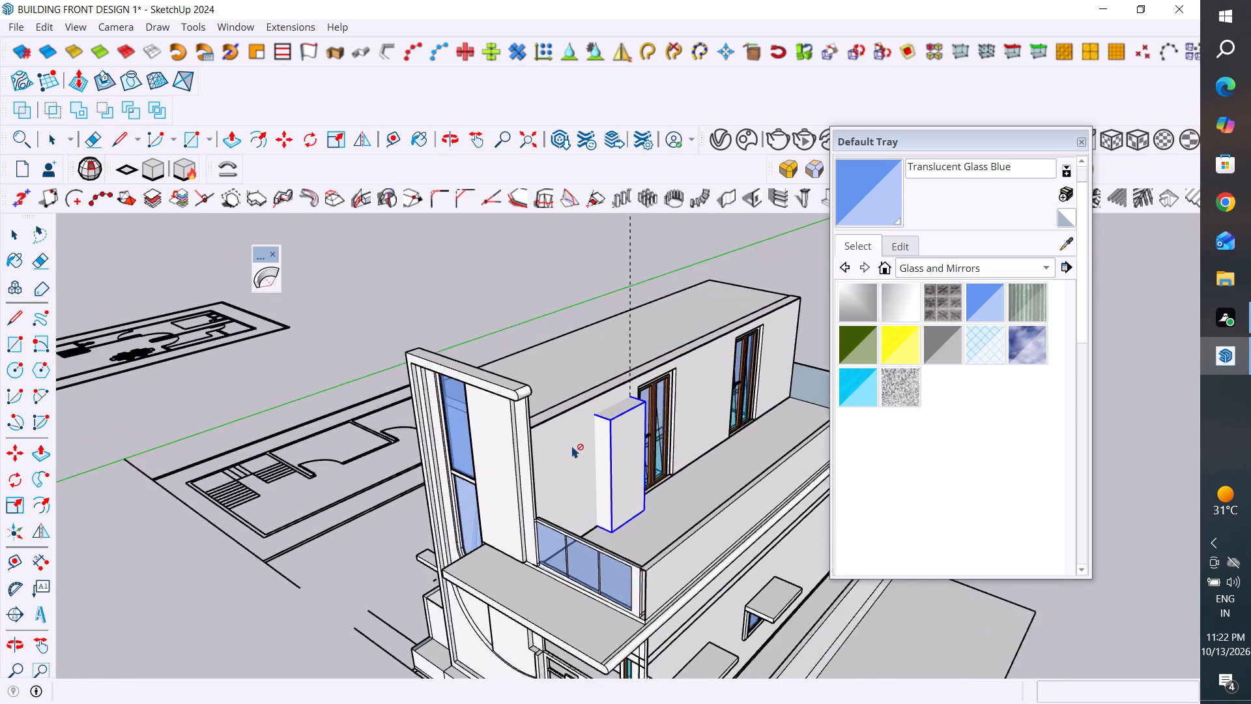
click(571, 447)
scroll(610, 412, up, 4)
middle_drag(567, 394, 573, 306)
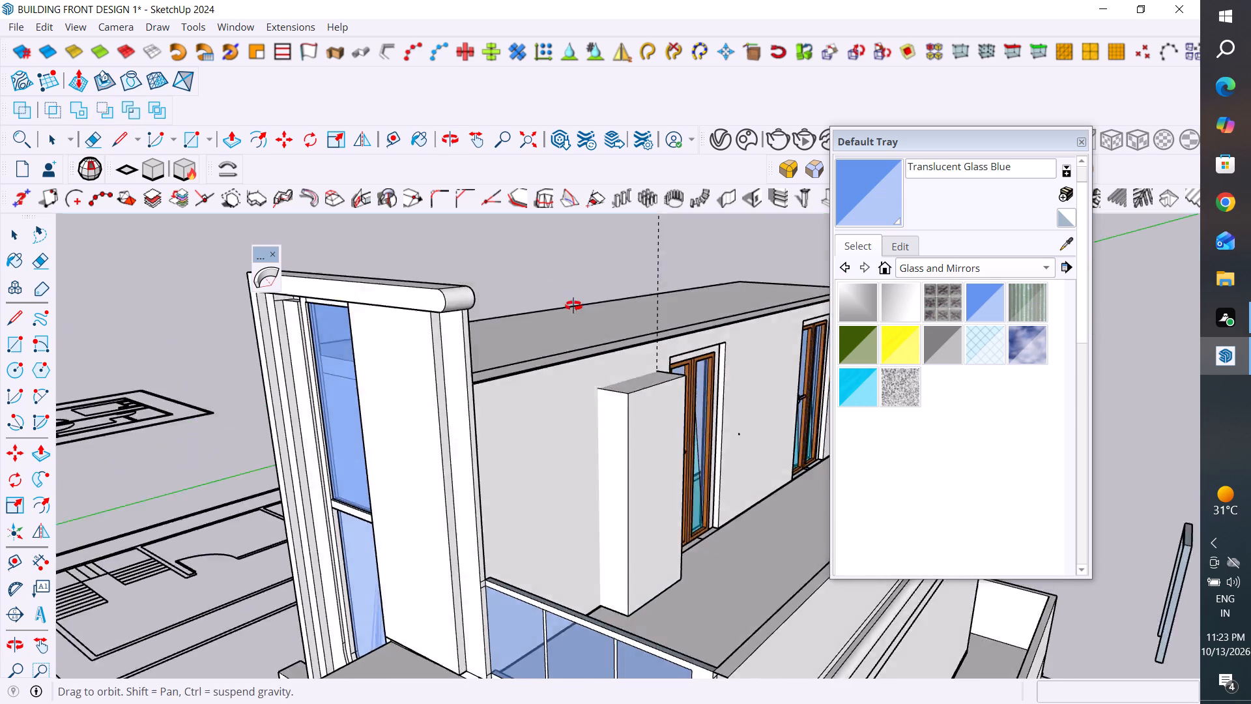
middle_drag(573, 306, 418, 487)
On the detached wall beside the building, place a vertical guide 9" outside the near edge of the first glazed door's opening.
scroll(365, 366, down, 5)
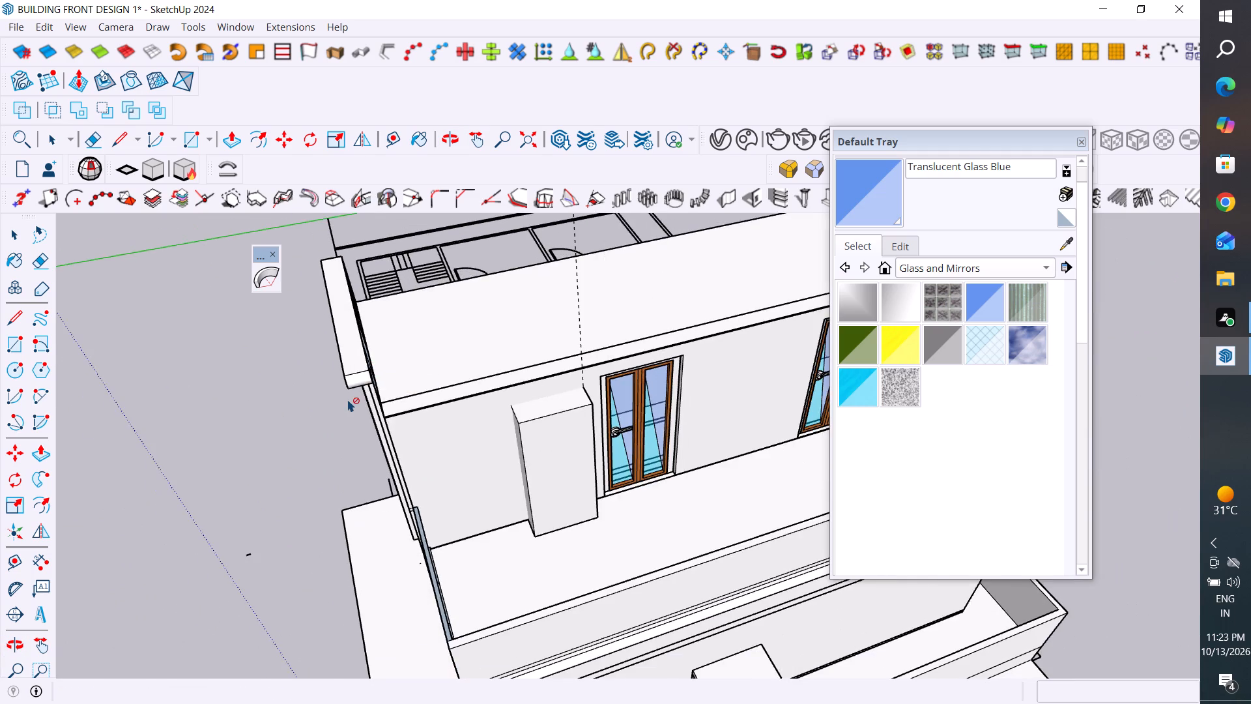
scroll(347, 400, down, 10)
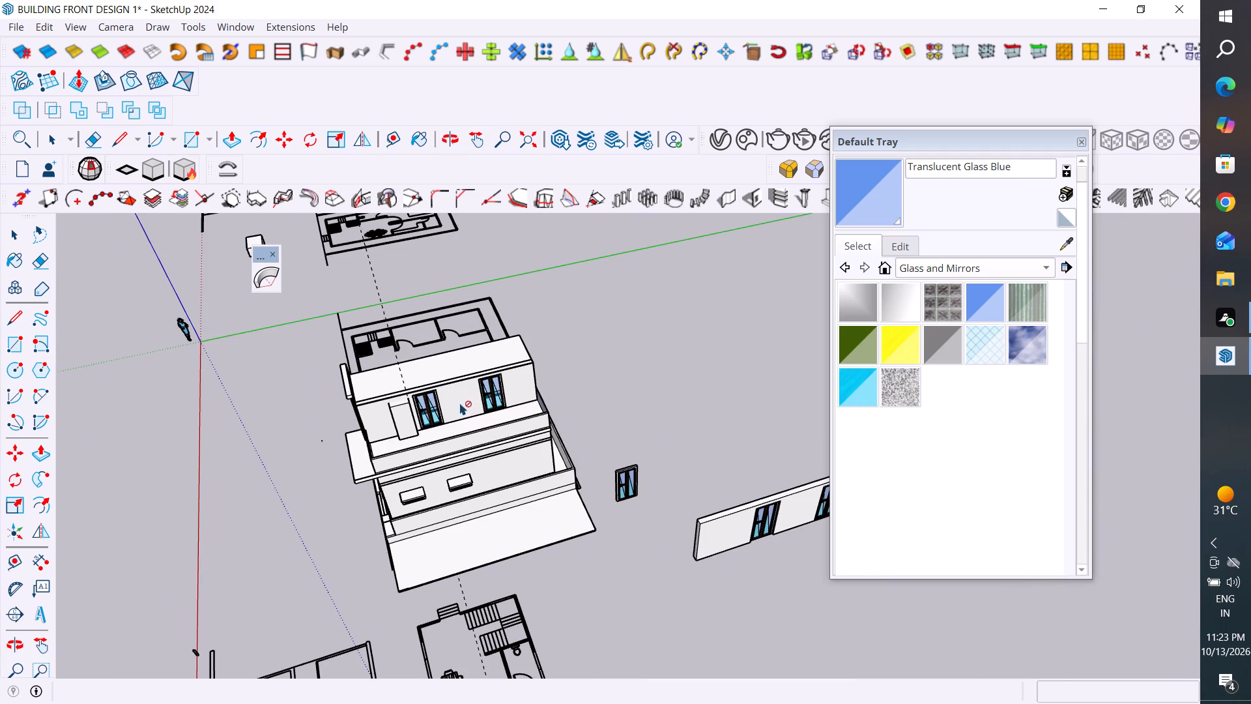
click(5, 229)
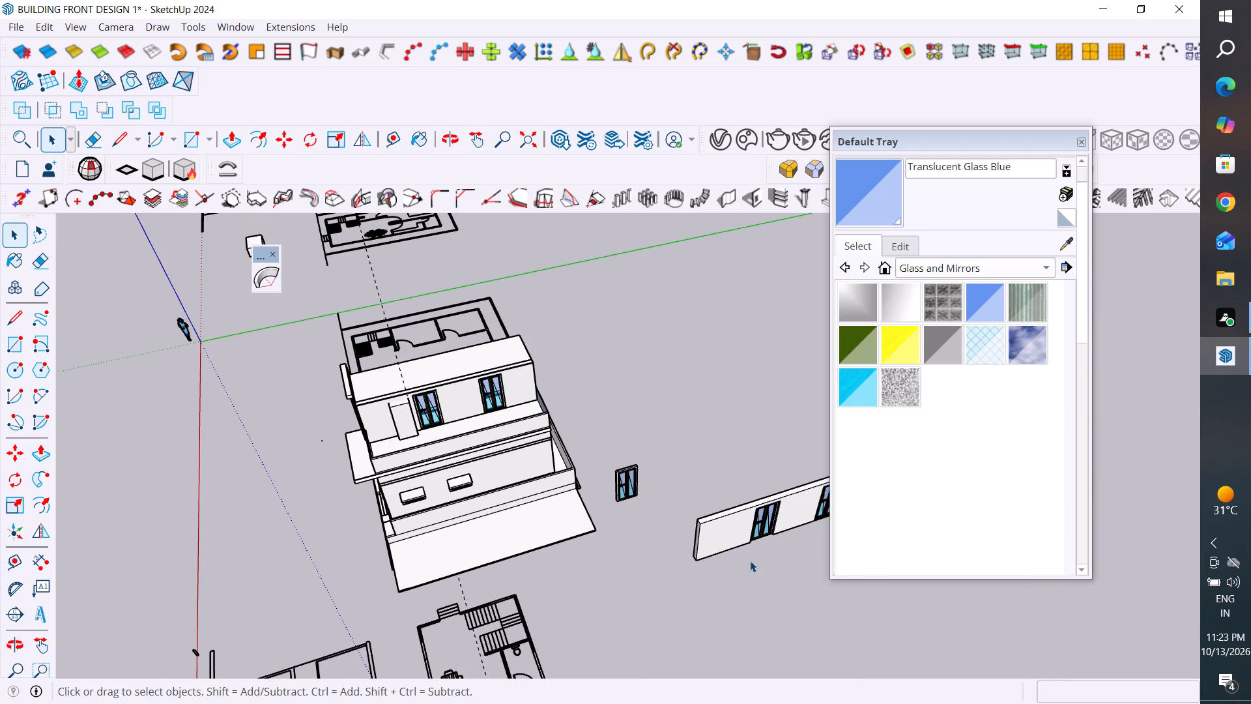
scroll(542, 419, down, 5)
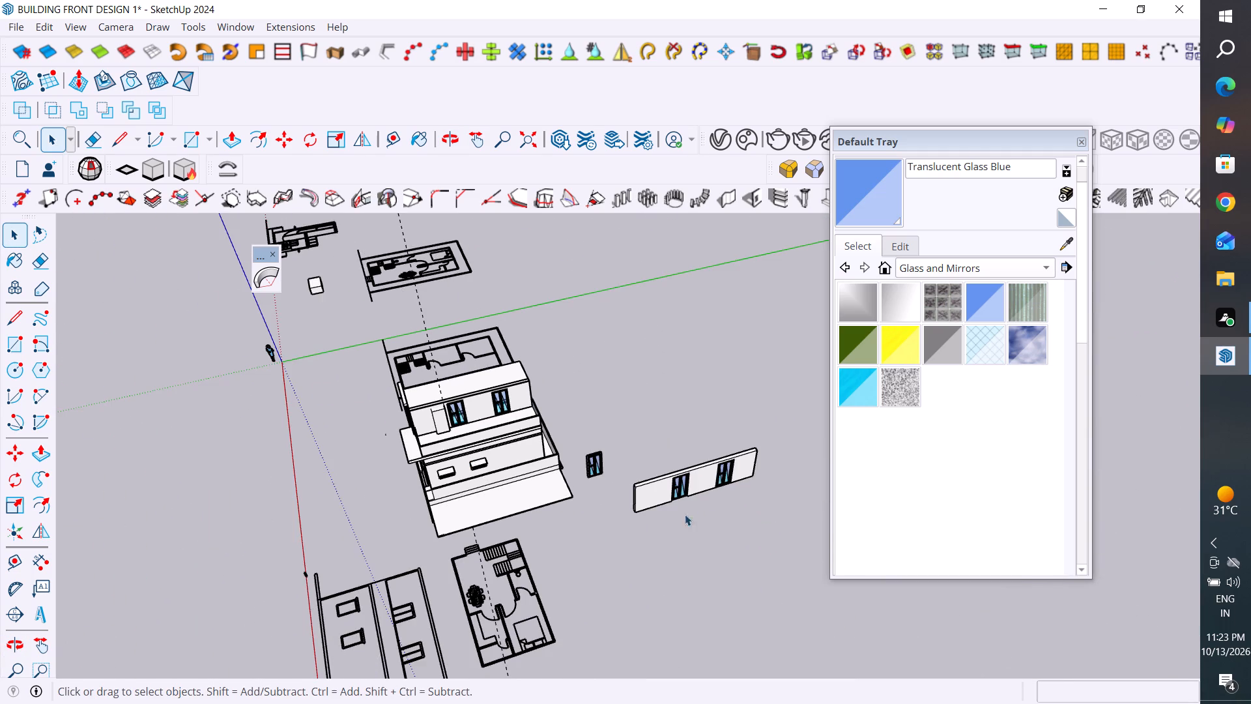
middle_drag(784, 504, 742, 411)
scroll(636, 428, up, 12)
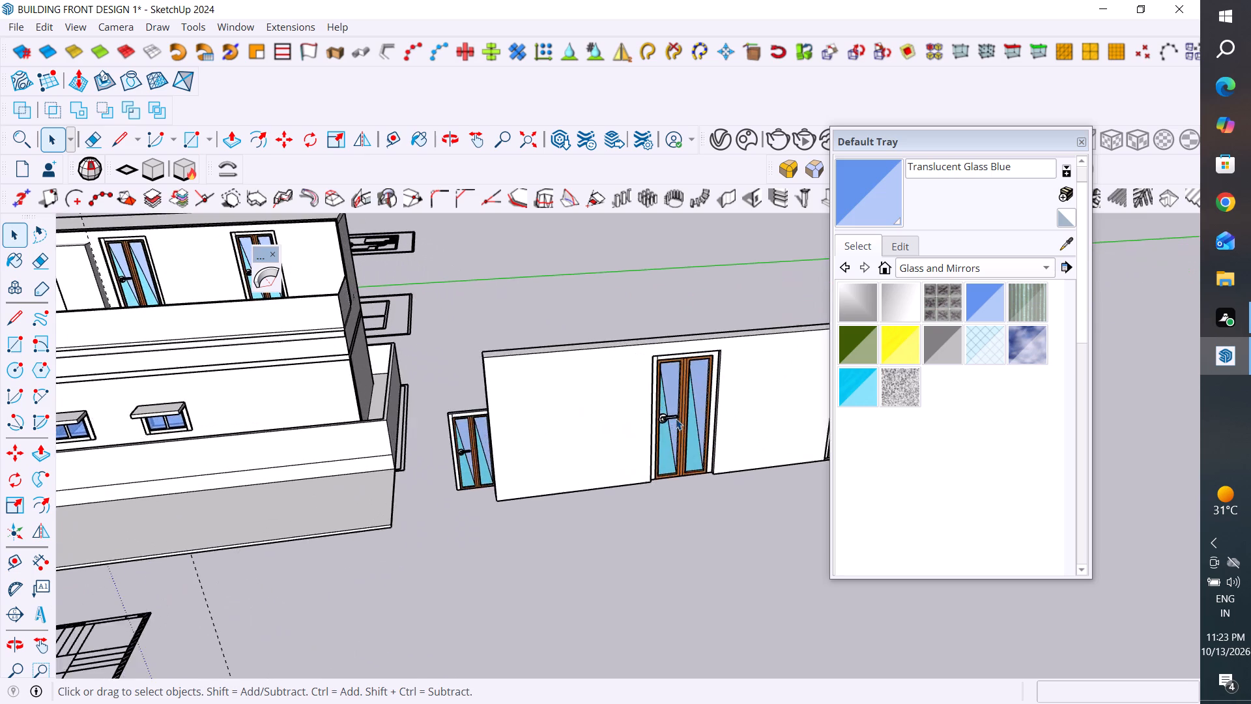
scroll(676, 418, up, 10)
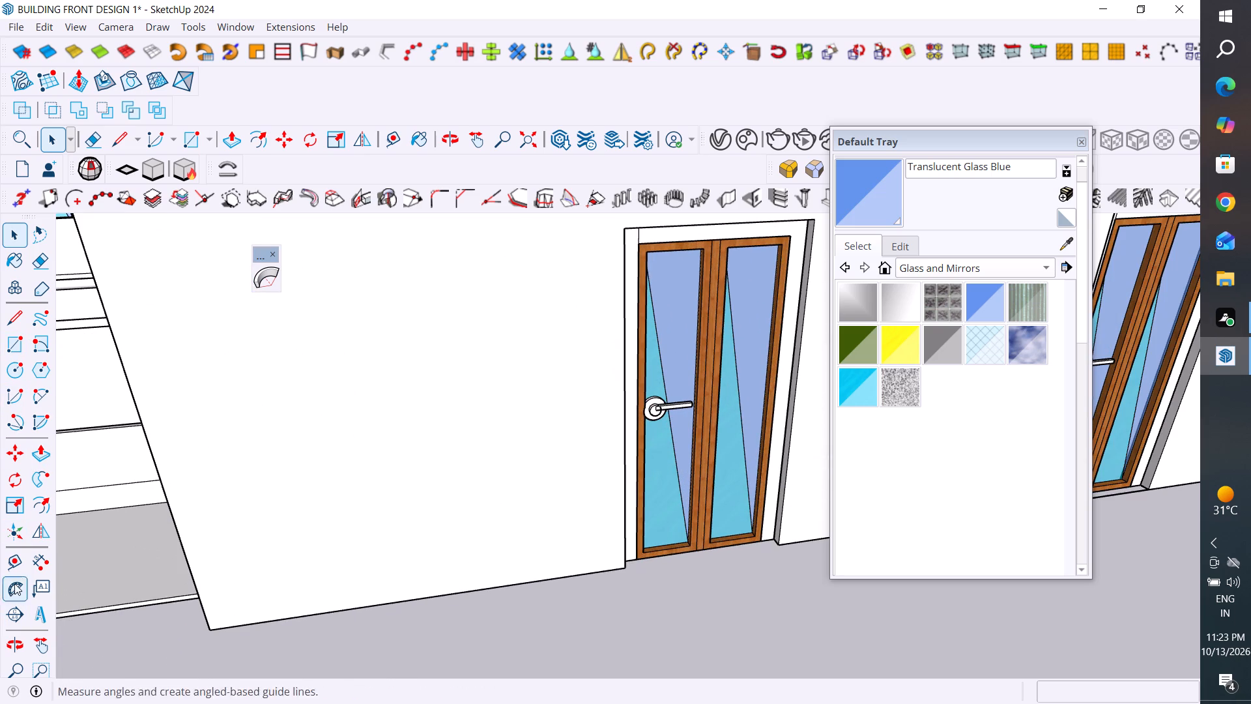
click(14, 561)
click(624, 473)
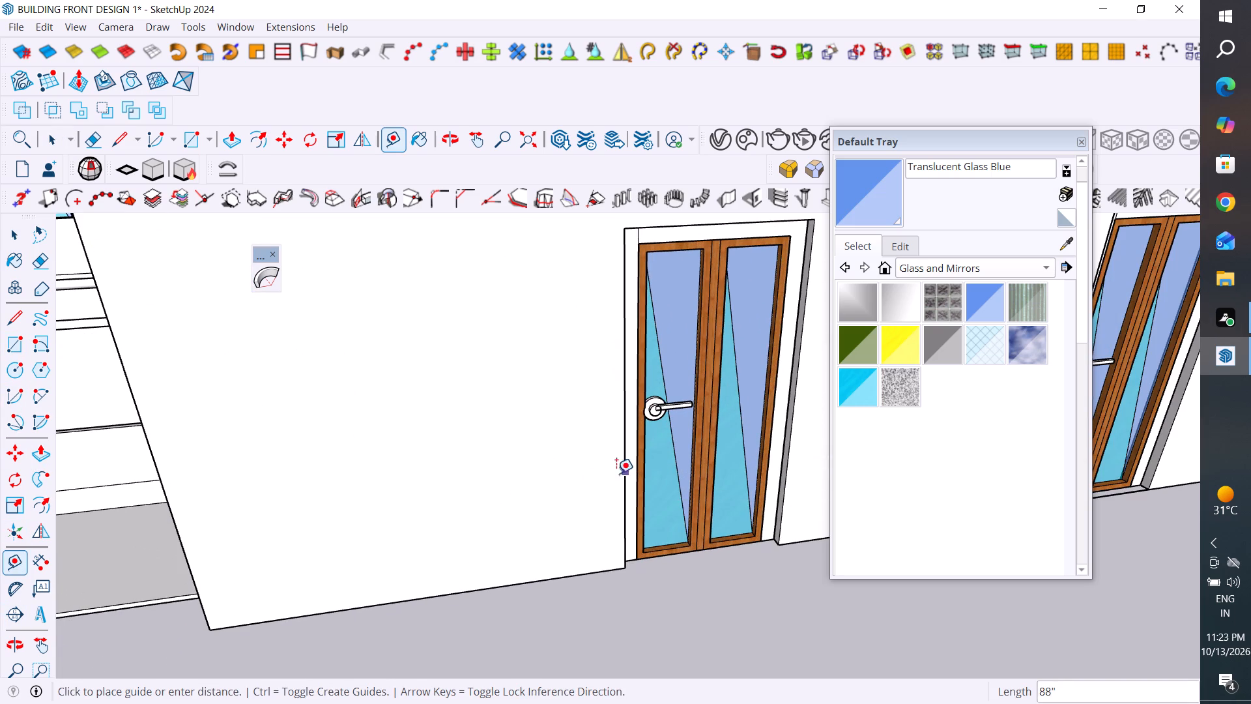
key(9)
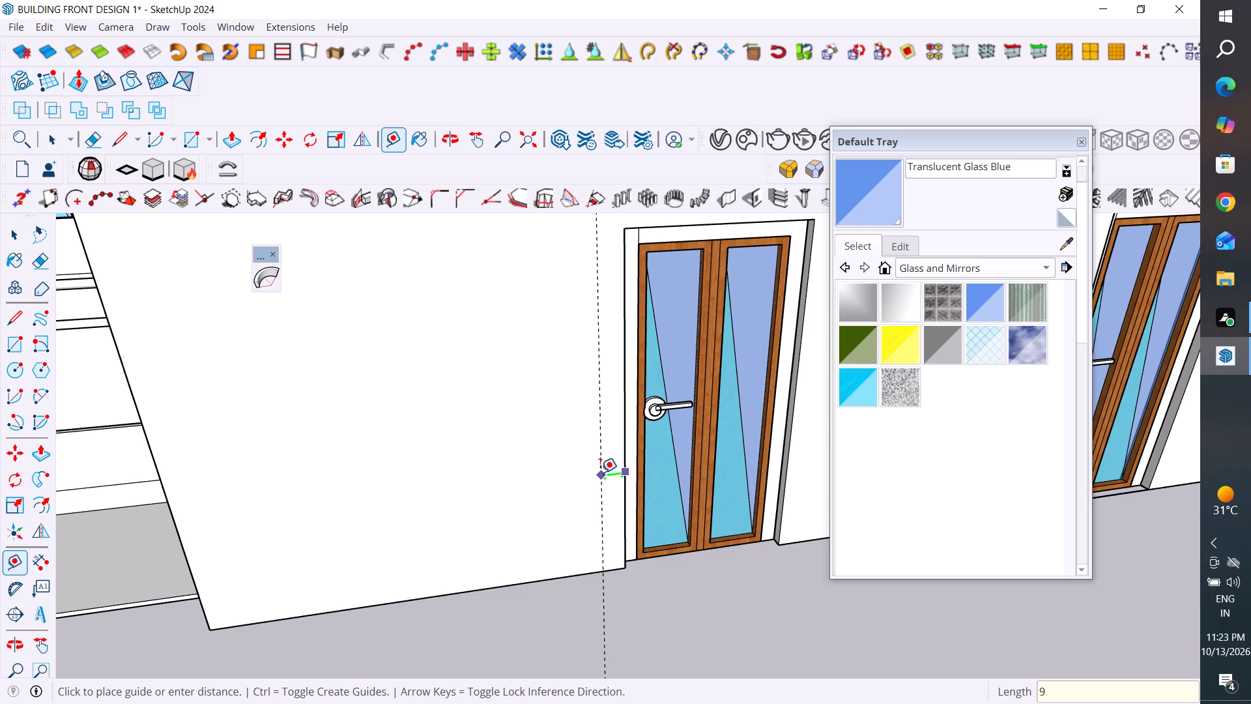
key(shift+quotedbl)
key(Return)
Move the block group by its bottom corner about 671" to where the guide meets the base of the detached wall.
scroll(697, 626, down, 6)
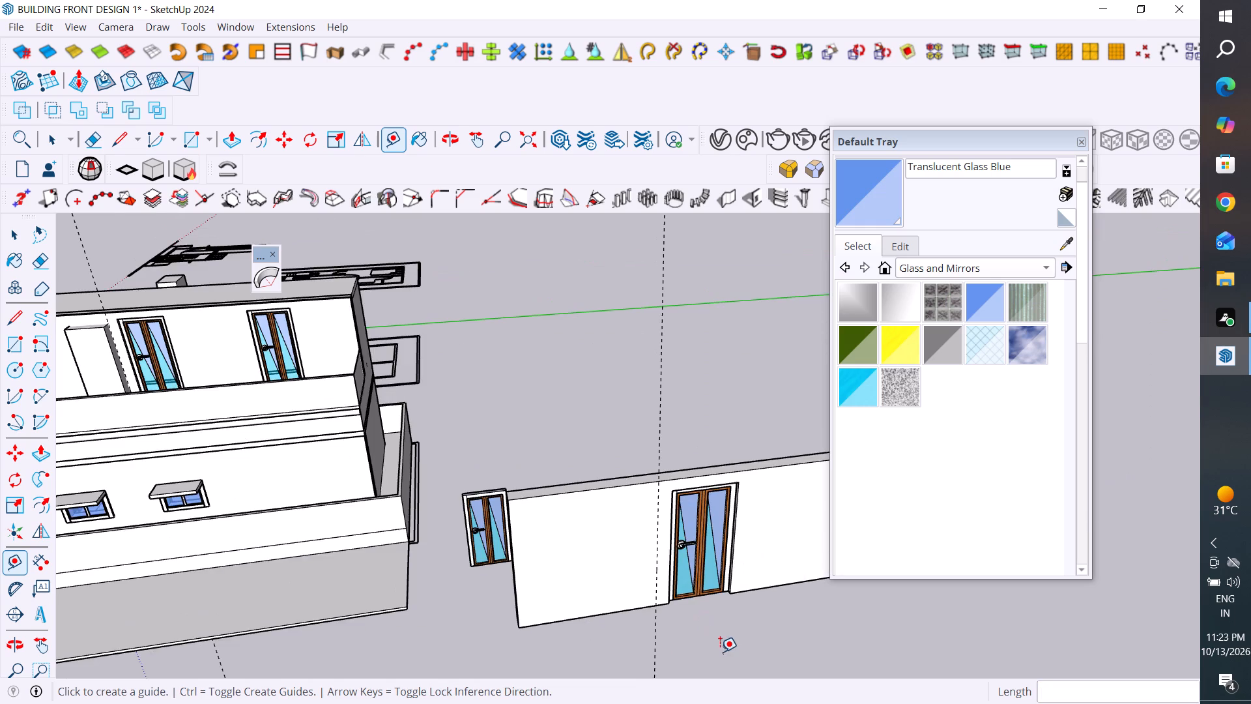
scroll(721, 652, down, 5)
click(15, 241)
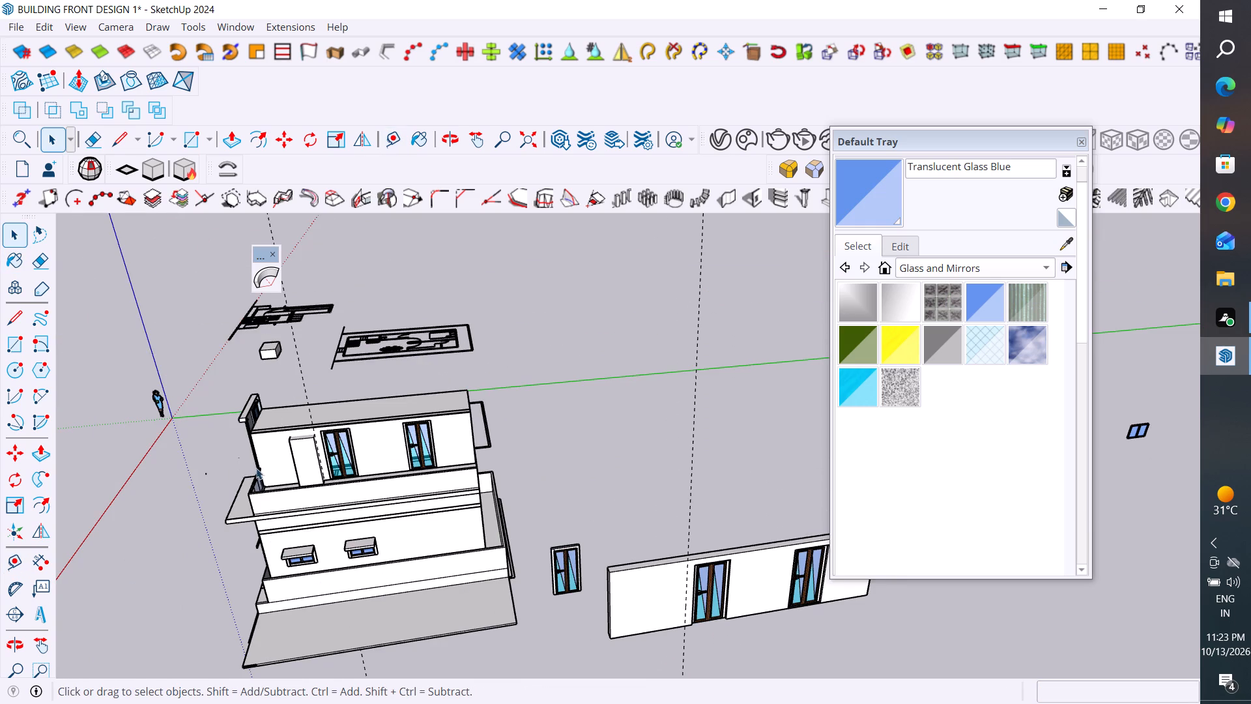
click(300, 471)
middle_drag(619, 459, 485, 558)
scroll(272, 480, up, 2)
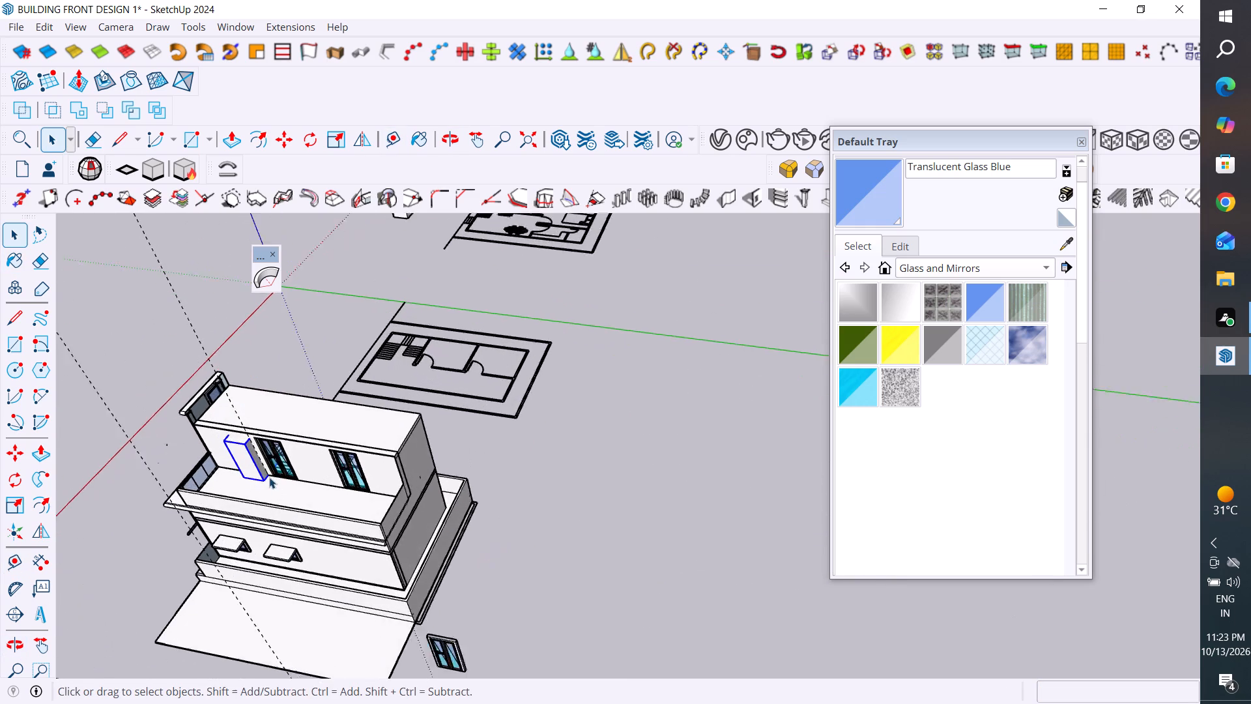
scroll(269, 477, up, 5)
key(m)
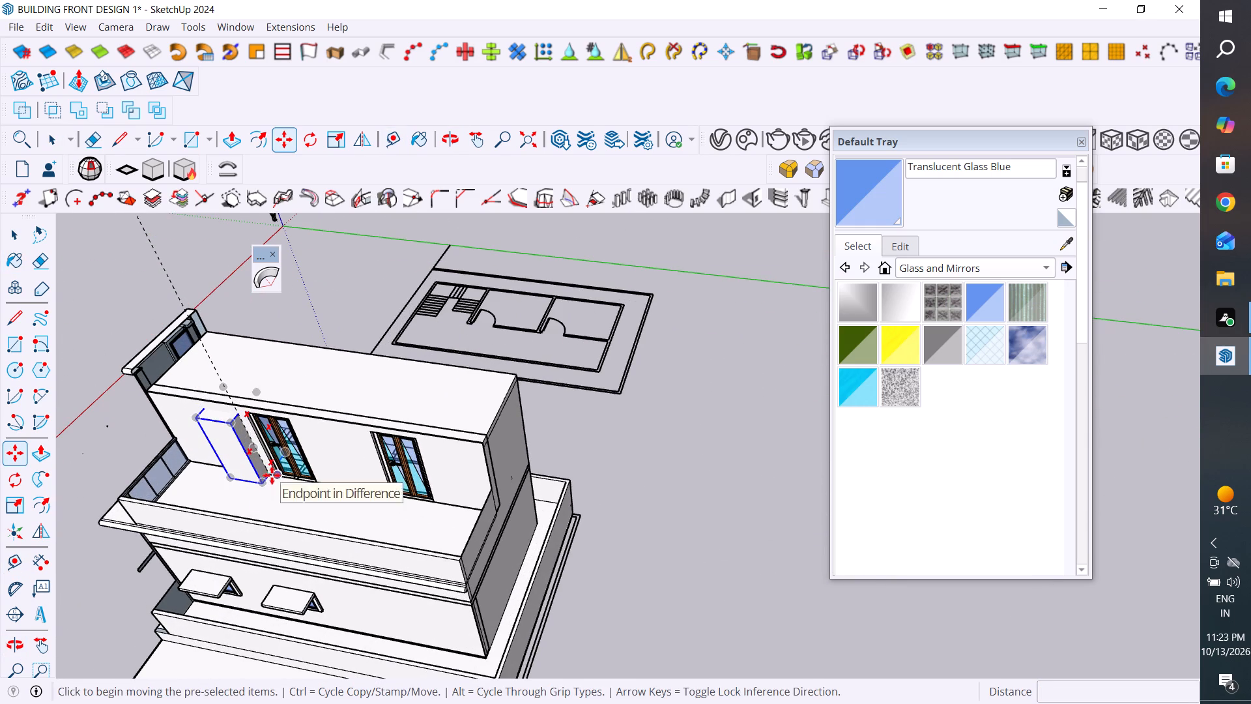
scroll(258, 477, up, 8)
click(272, 469)
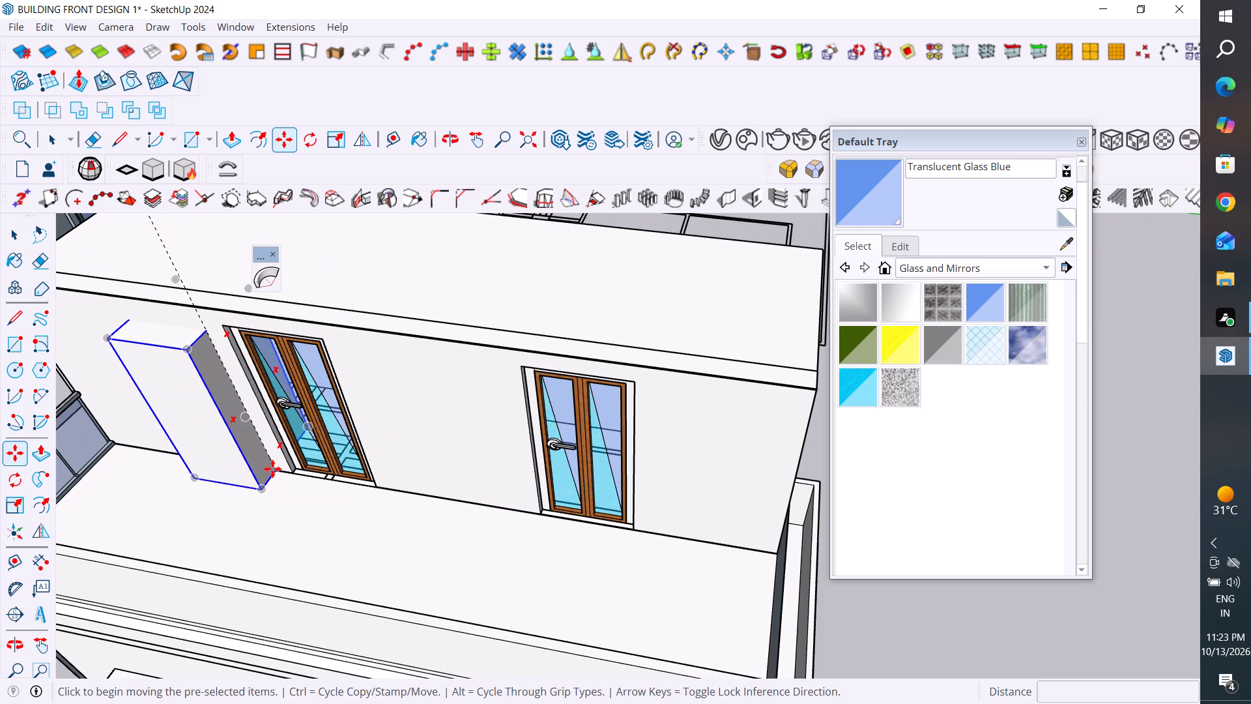
scroll(289, 444, down, 20)
scroll(289, 444, down, 6)
scroll(352, 664, up, 2)
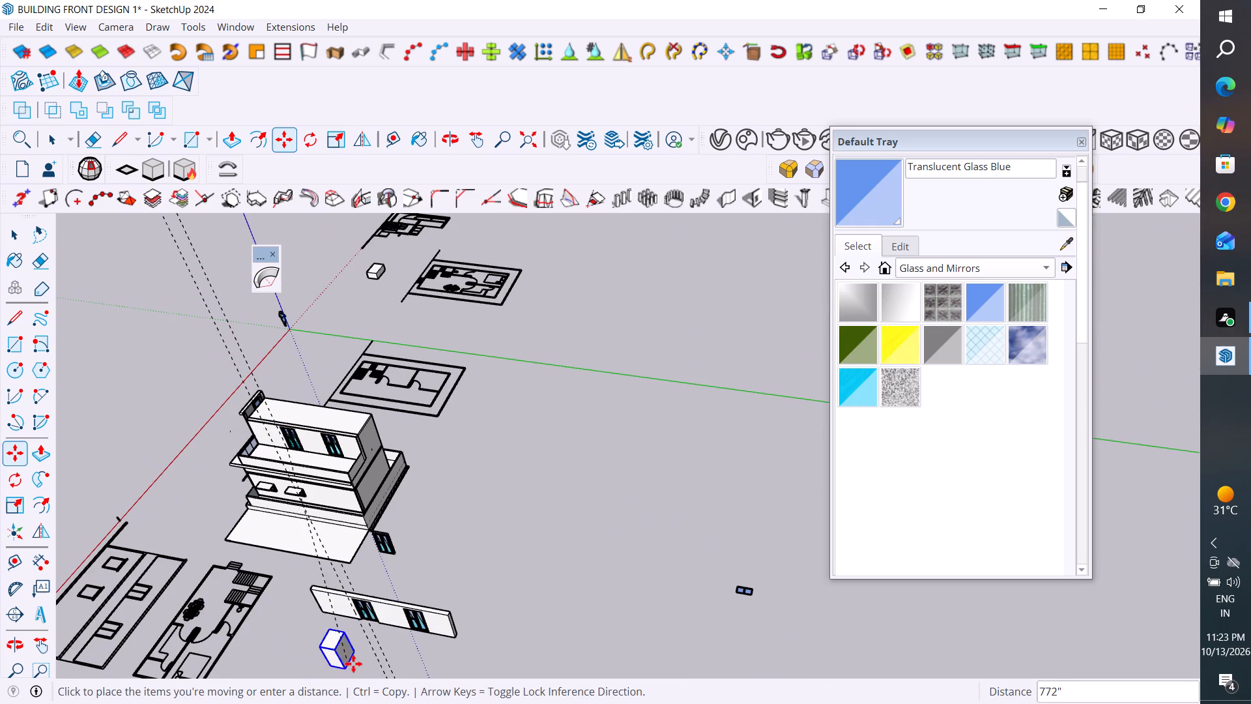
scroll(353, 664, up, 20)
scroll(353, 664, up, 1)
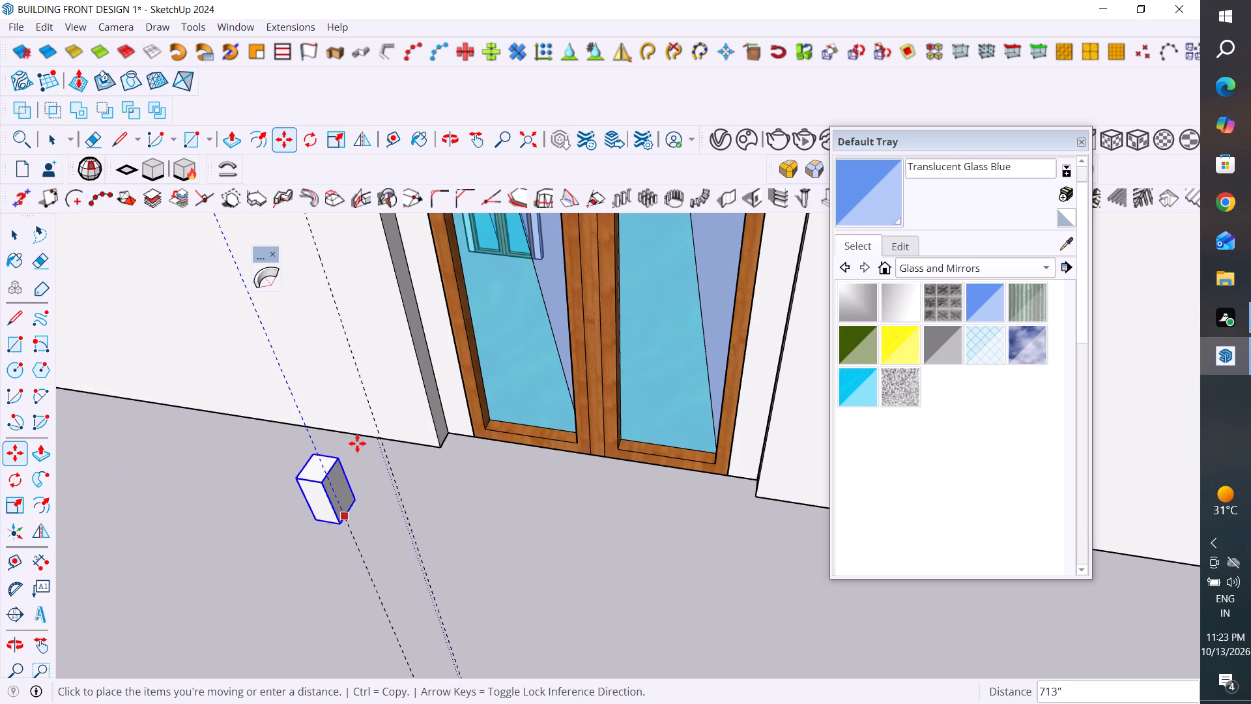
scroll(515, 514, down, 3)
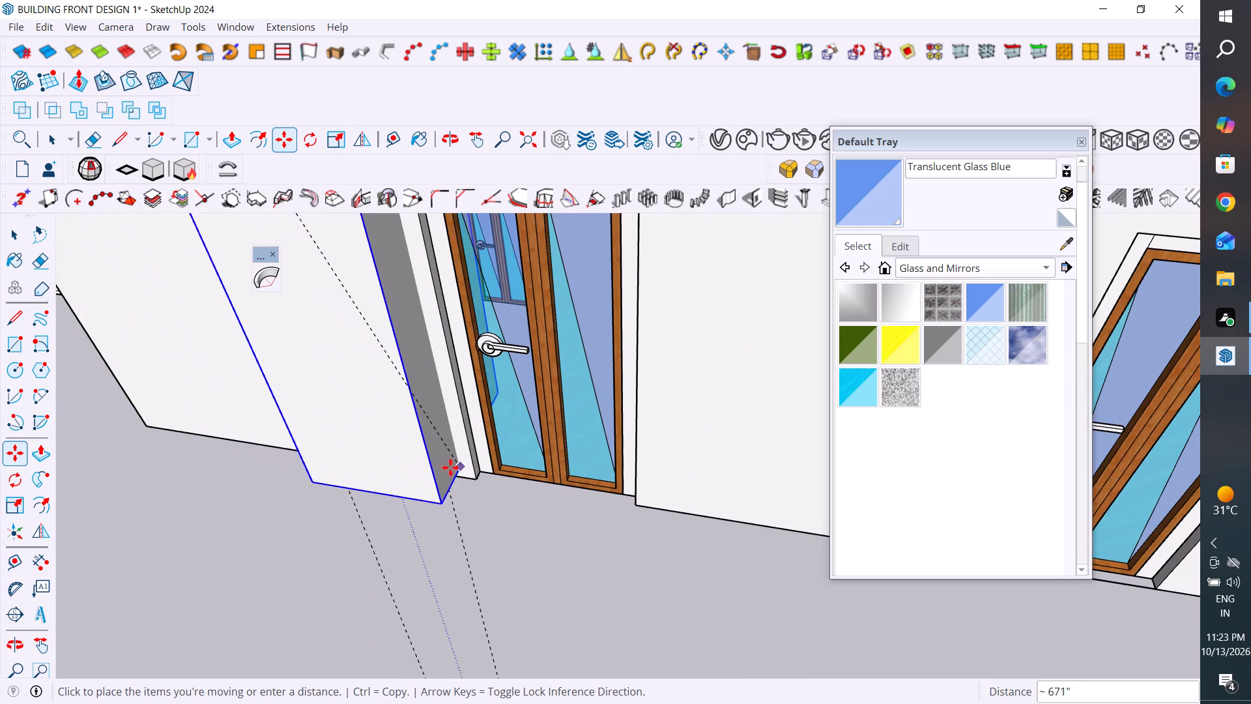
click(444, 471)
scroll(680, 527, down, 6)
middle_drag(571, 555, 831, 534)
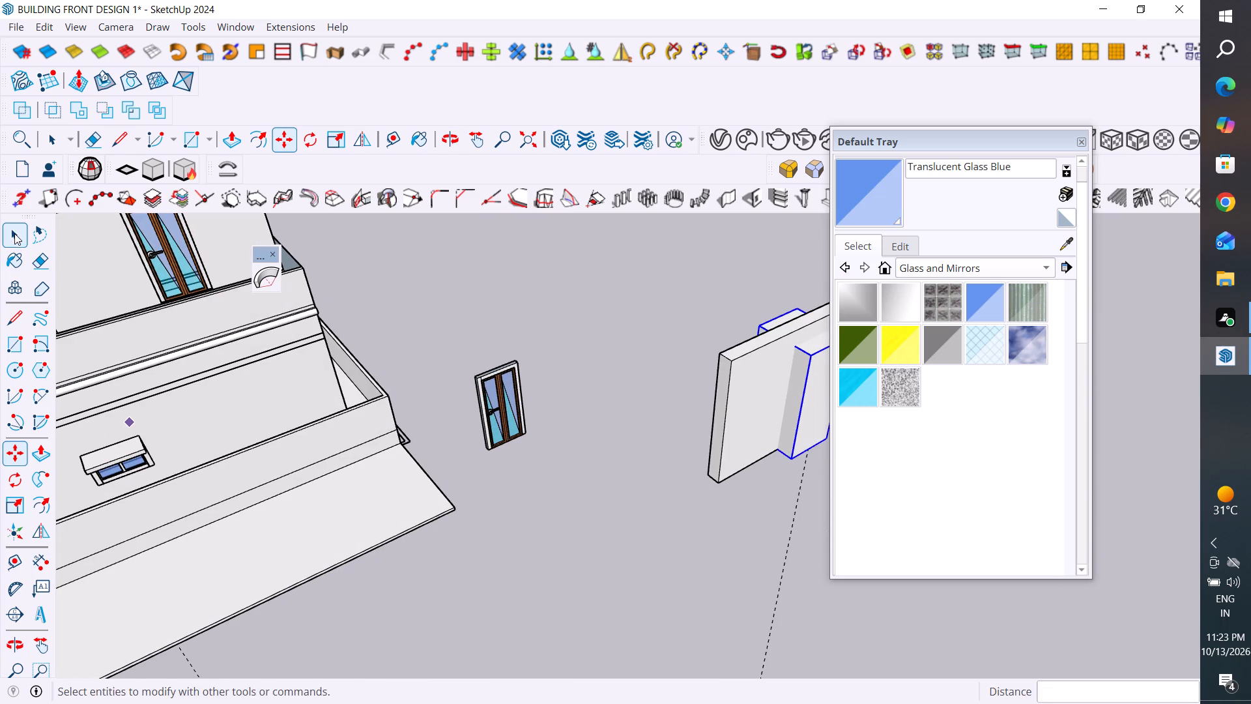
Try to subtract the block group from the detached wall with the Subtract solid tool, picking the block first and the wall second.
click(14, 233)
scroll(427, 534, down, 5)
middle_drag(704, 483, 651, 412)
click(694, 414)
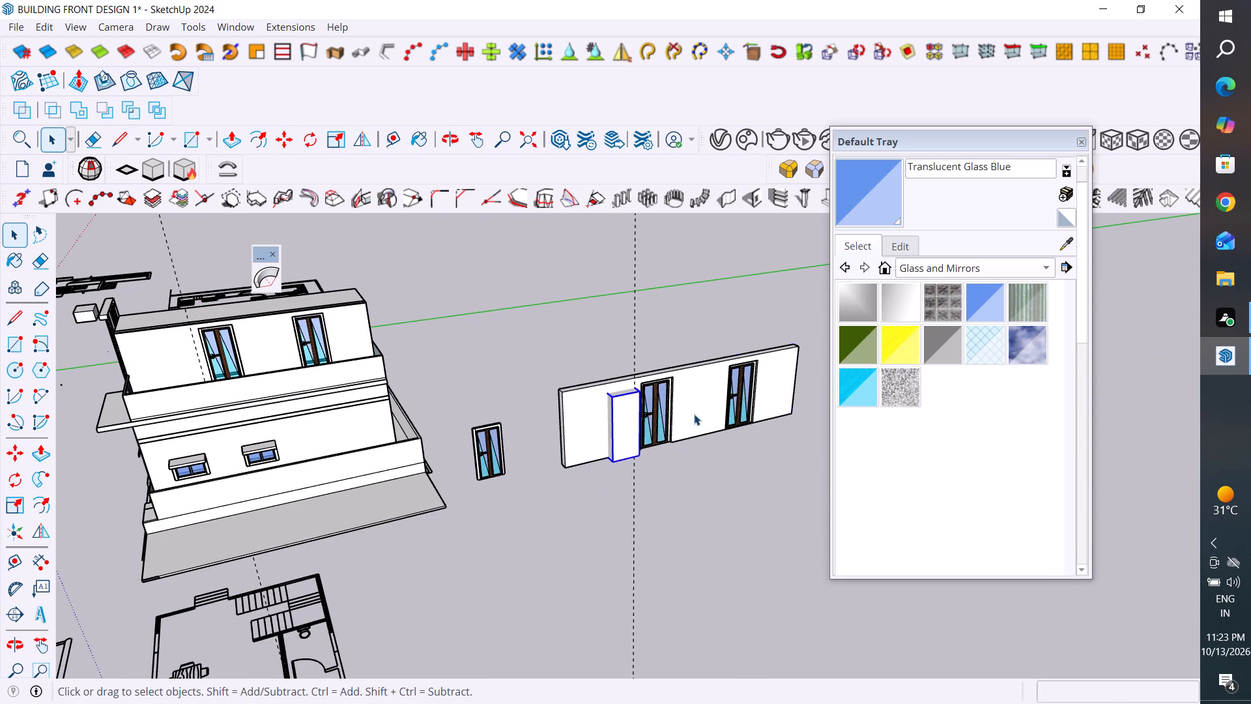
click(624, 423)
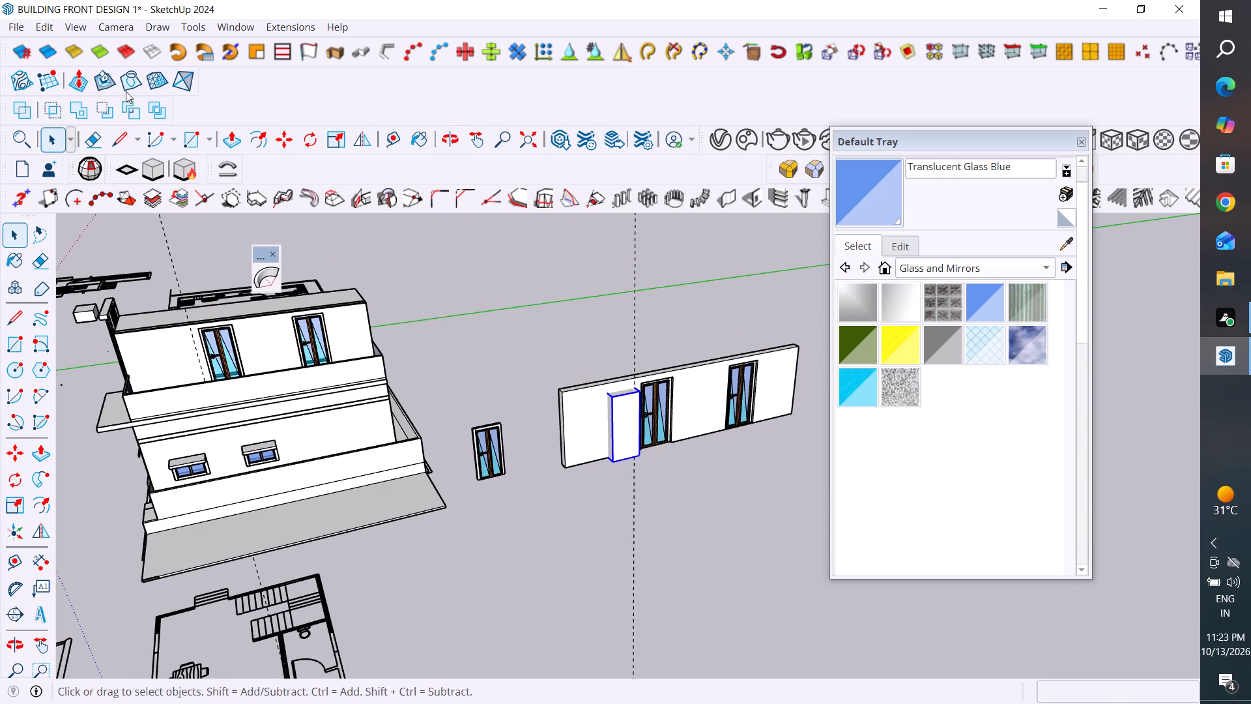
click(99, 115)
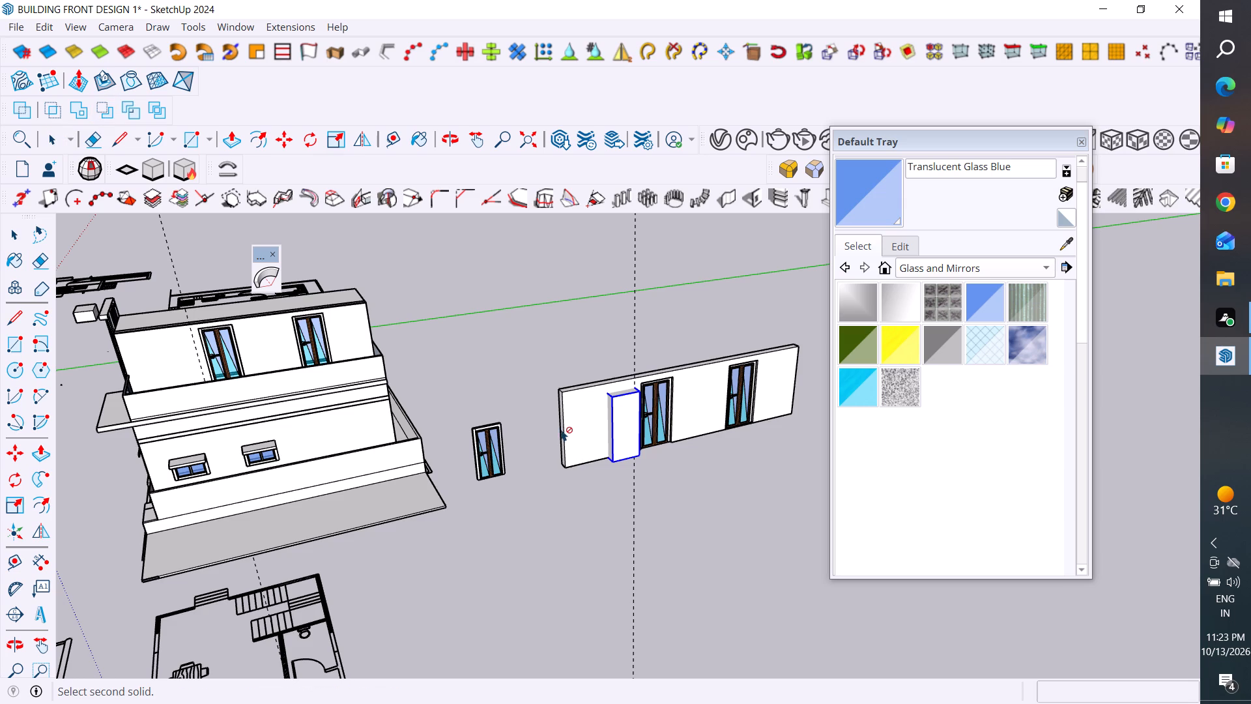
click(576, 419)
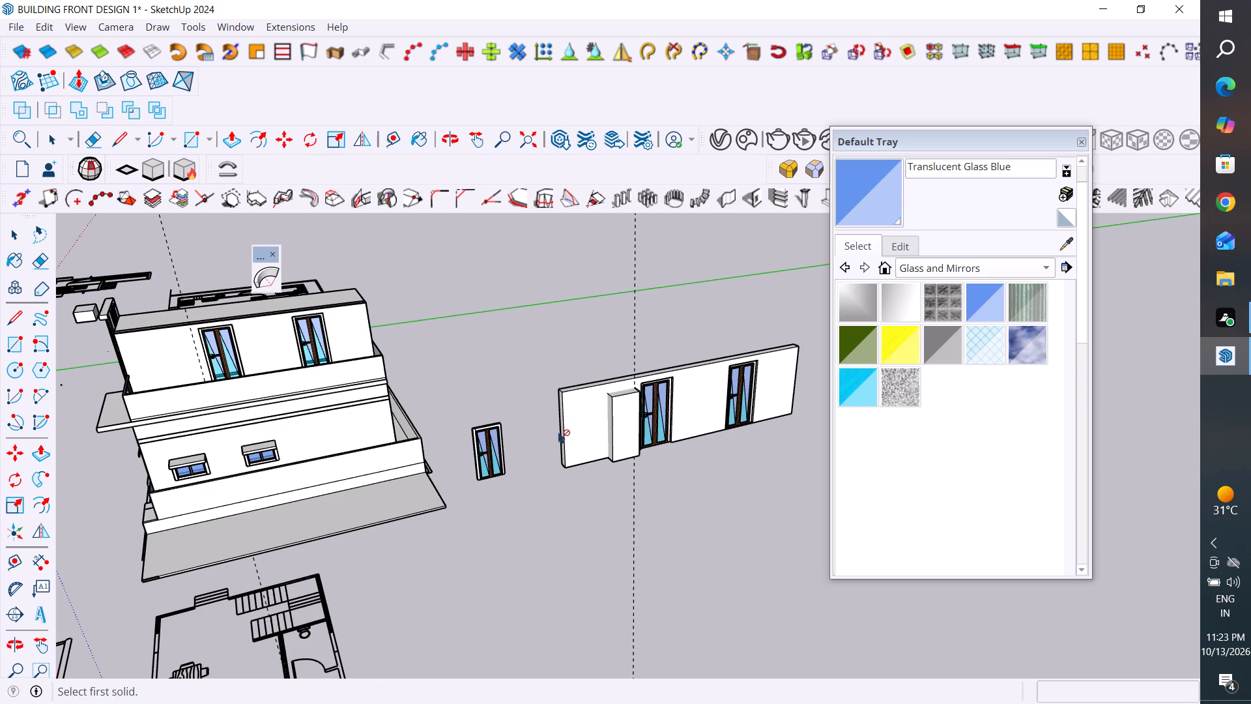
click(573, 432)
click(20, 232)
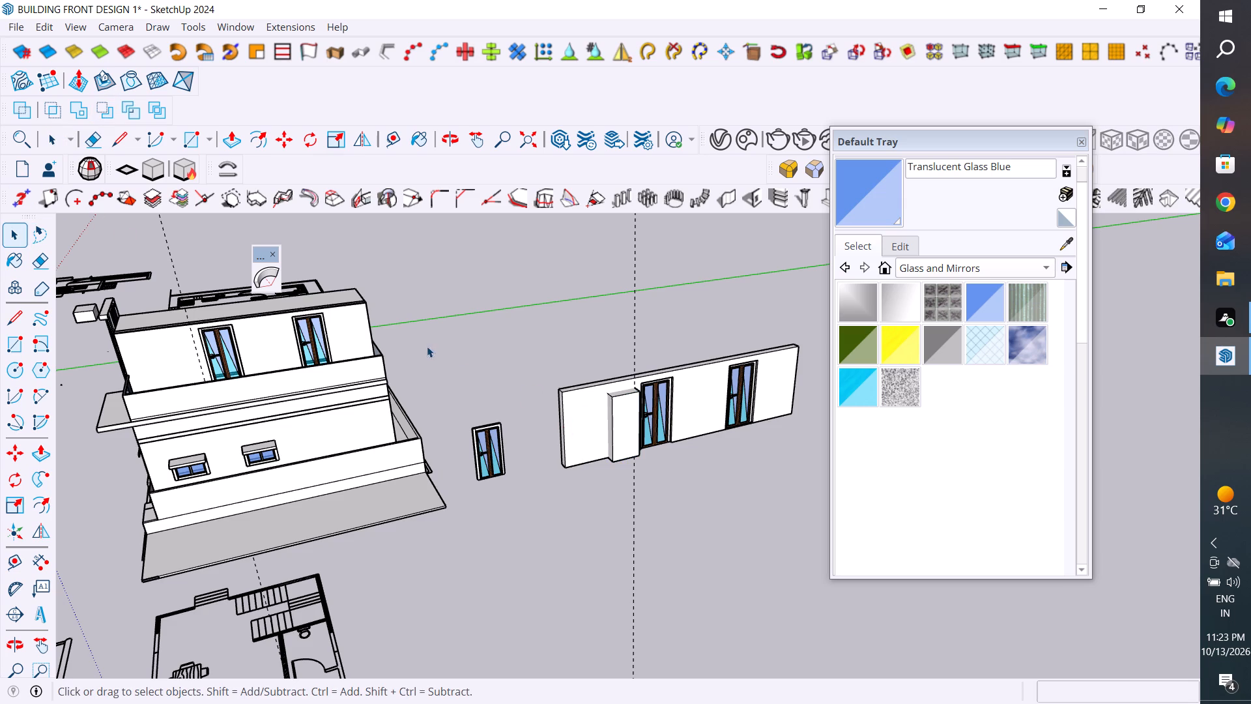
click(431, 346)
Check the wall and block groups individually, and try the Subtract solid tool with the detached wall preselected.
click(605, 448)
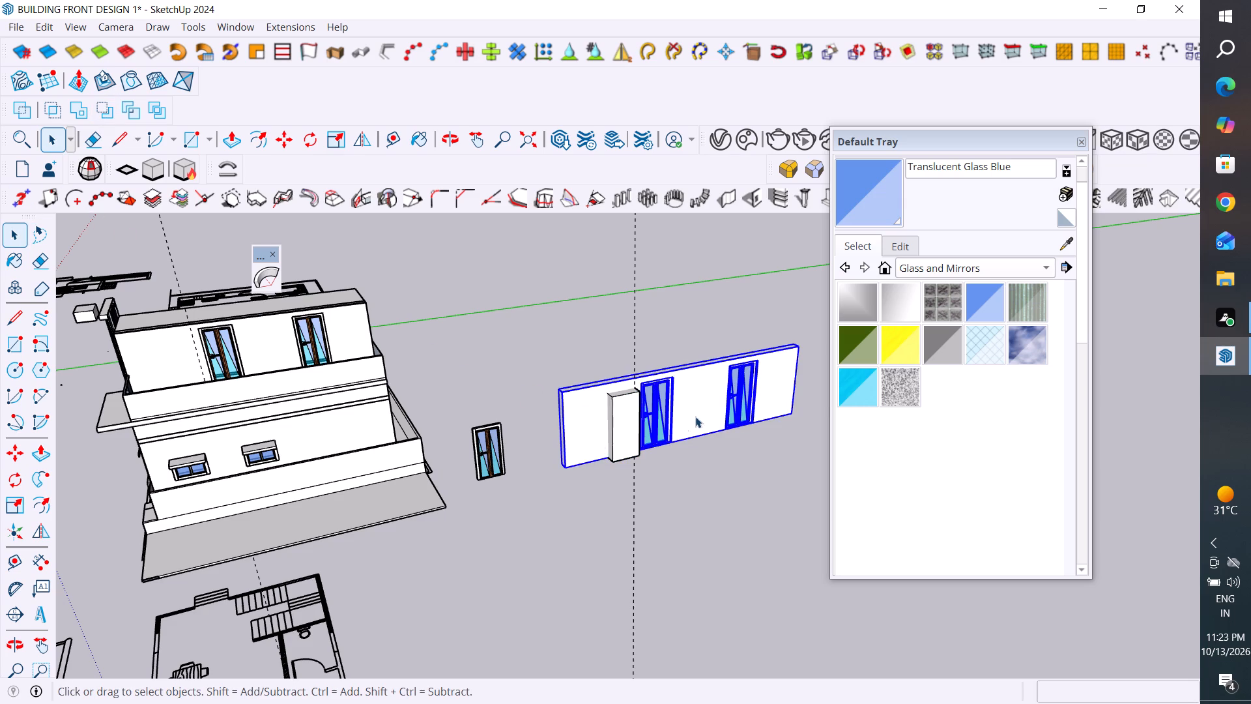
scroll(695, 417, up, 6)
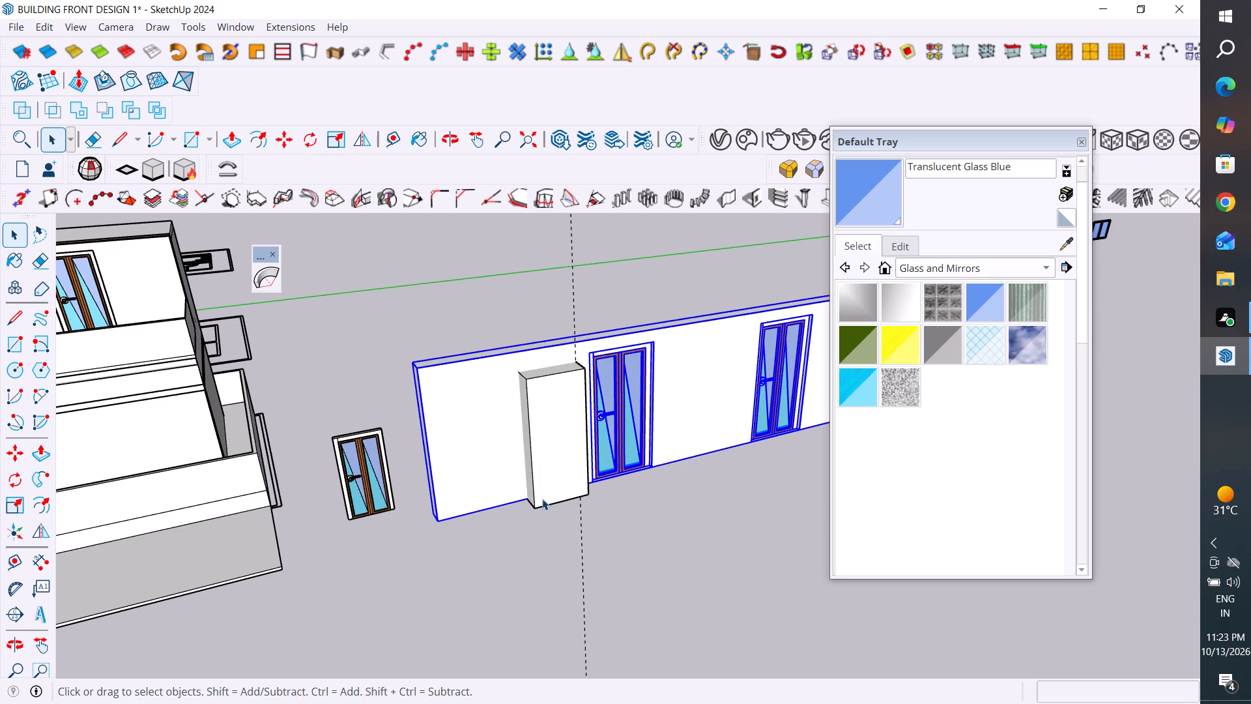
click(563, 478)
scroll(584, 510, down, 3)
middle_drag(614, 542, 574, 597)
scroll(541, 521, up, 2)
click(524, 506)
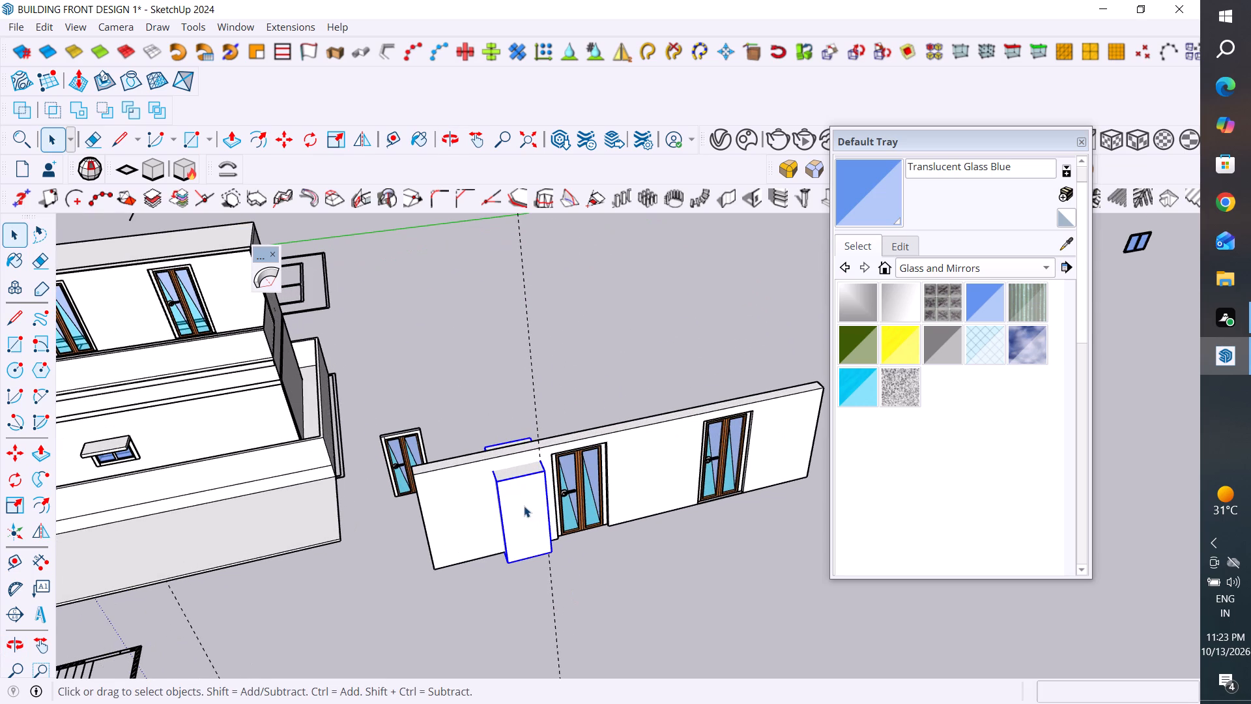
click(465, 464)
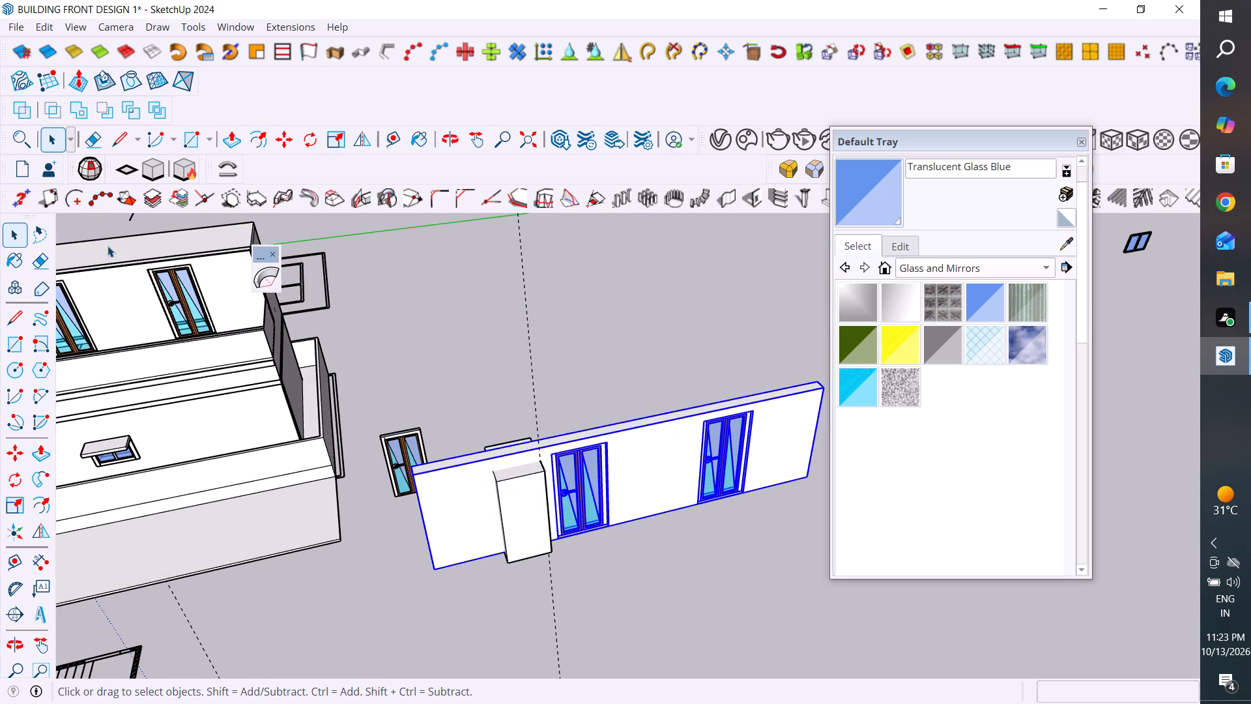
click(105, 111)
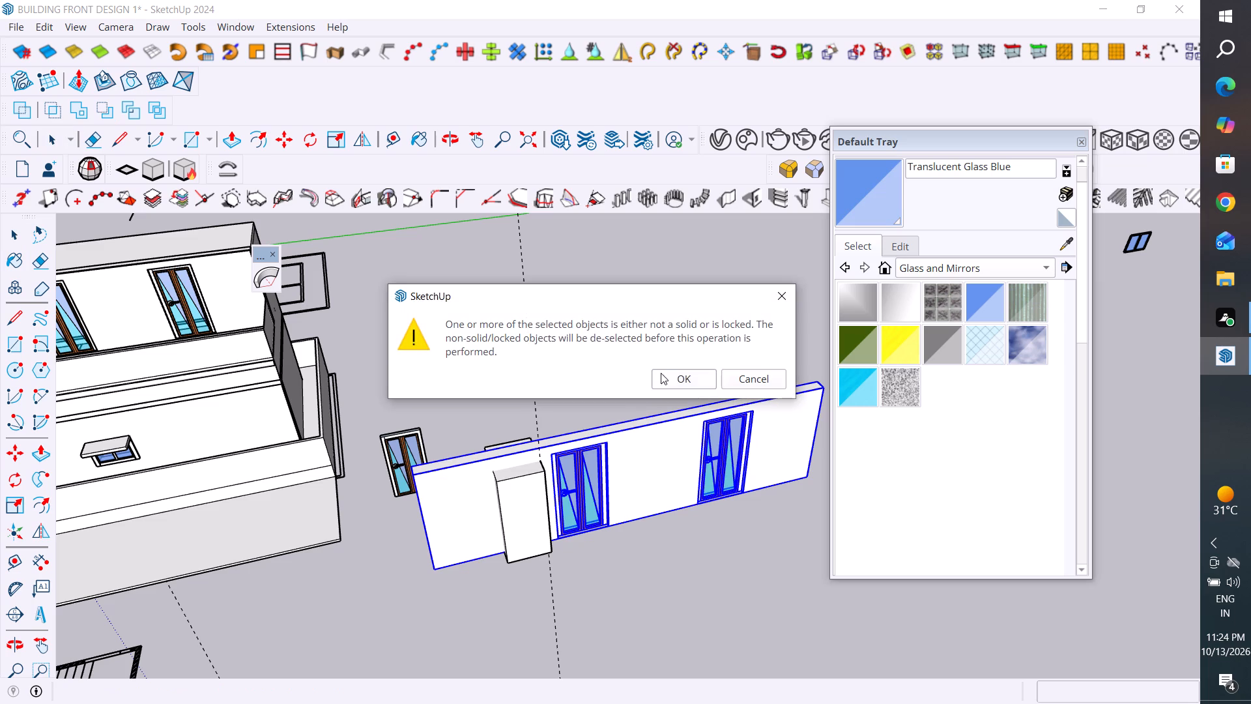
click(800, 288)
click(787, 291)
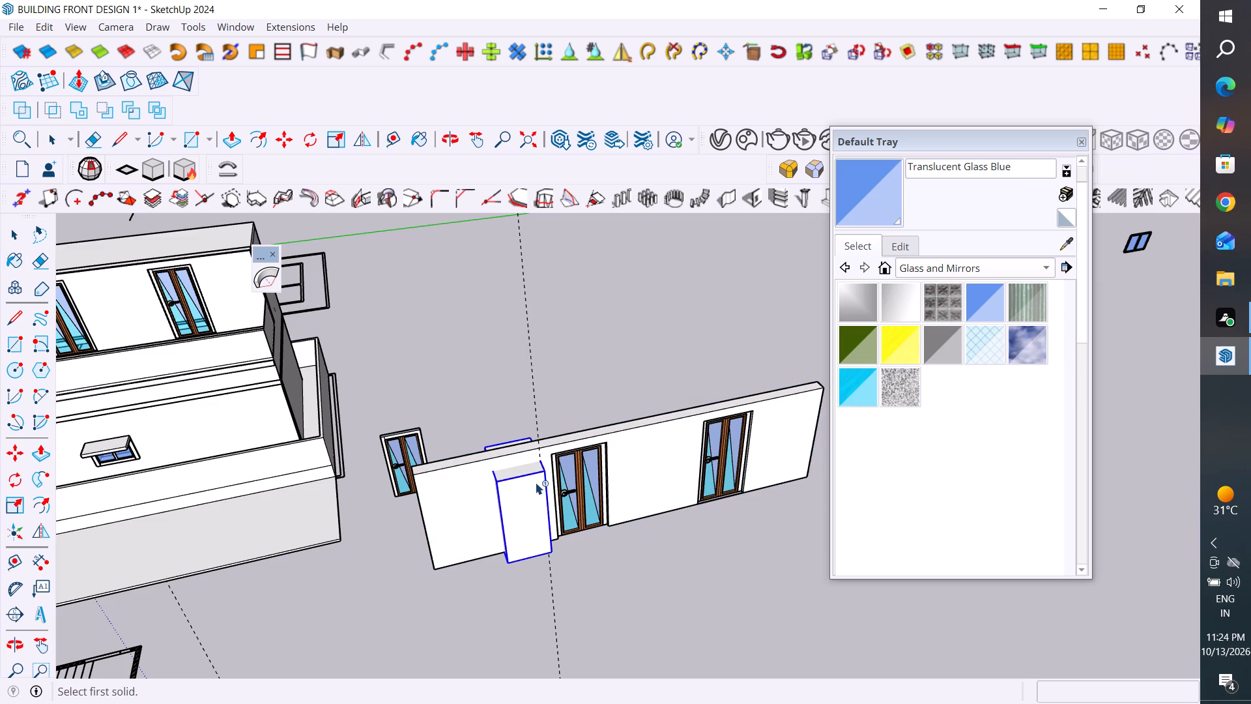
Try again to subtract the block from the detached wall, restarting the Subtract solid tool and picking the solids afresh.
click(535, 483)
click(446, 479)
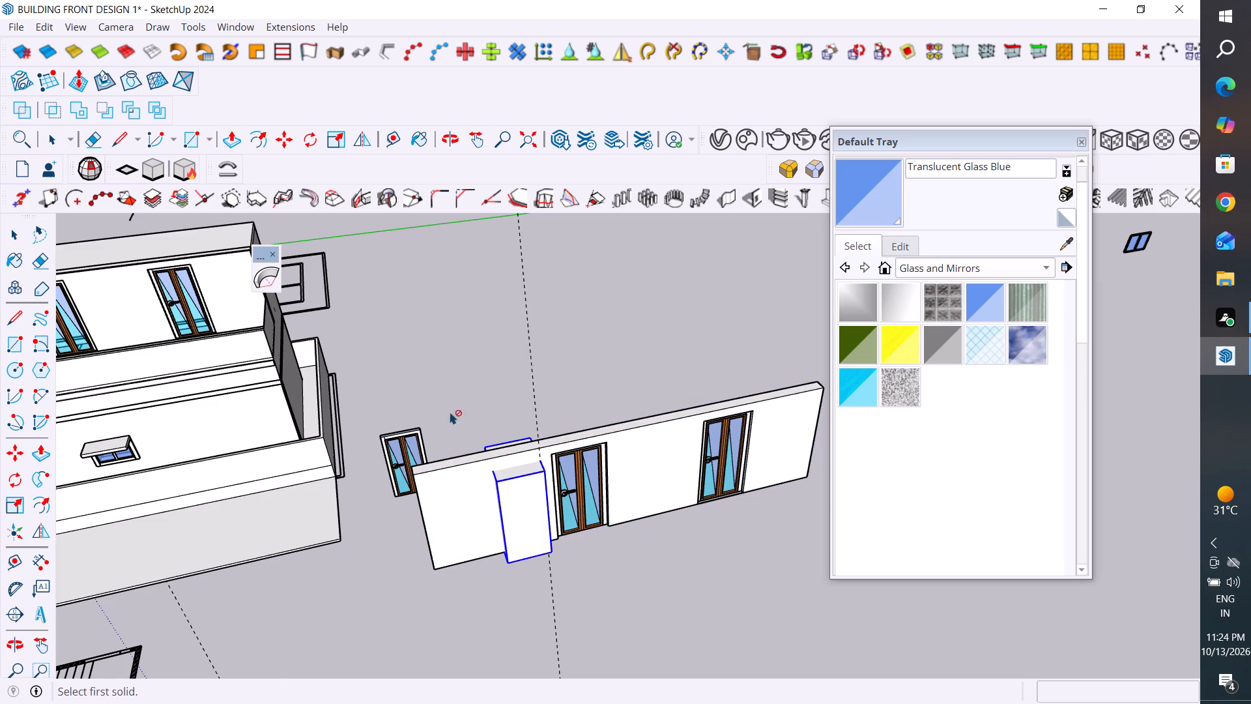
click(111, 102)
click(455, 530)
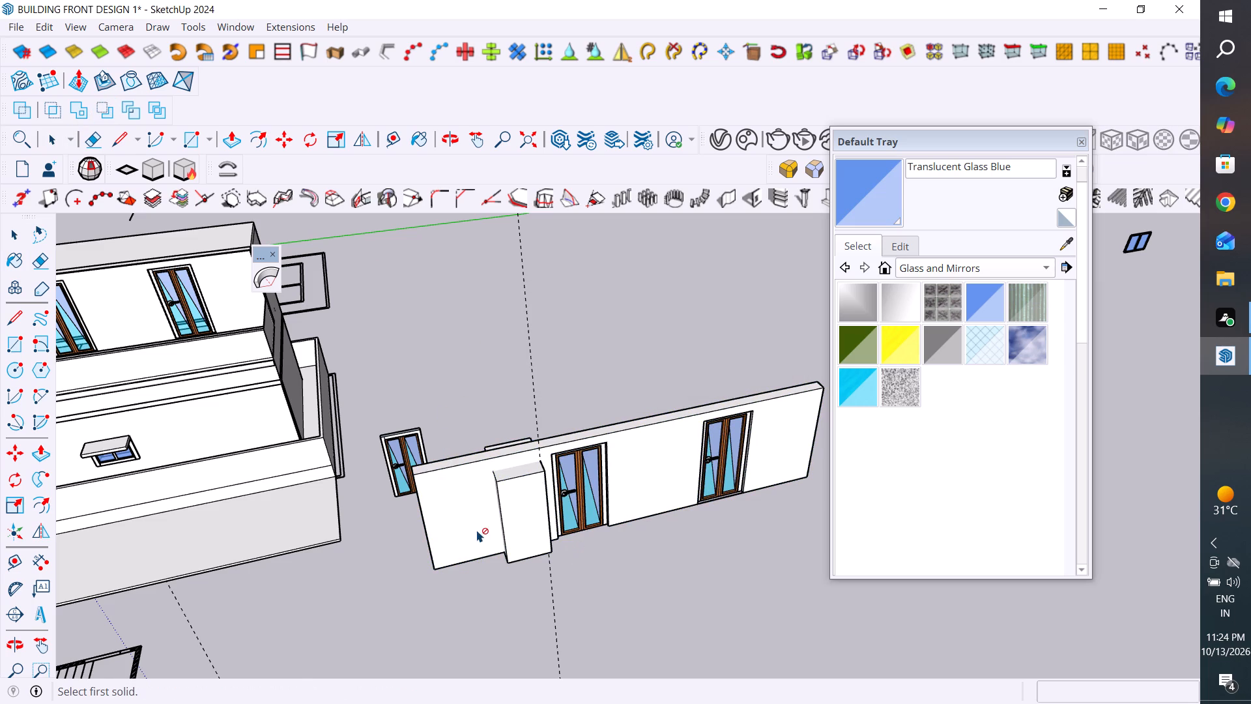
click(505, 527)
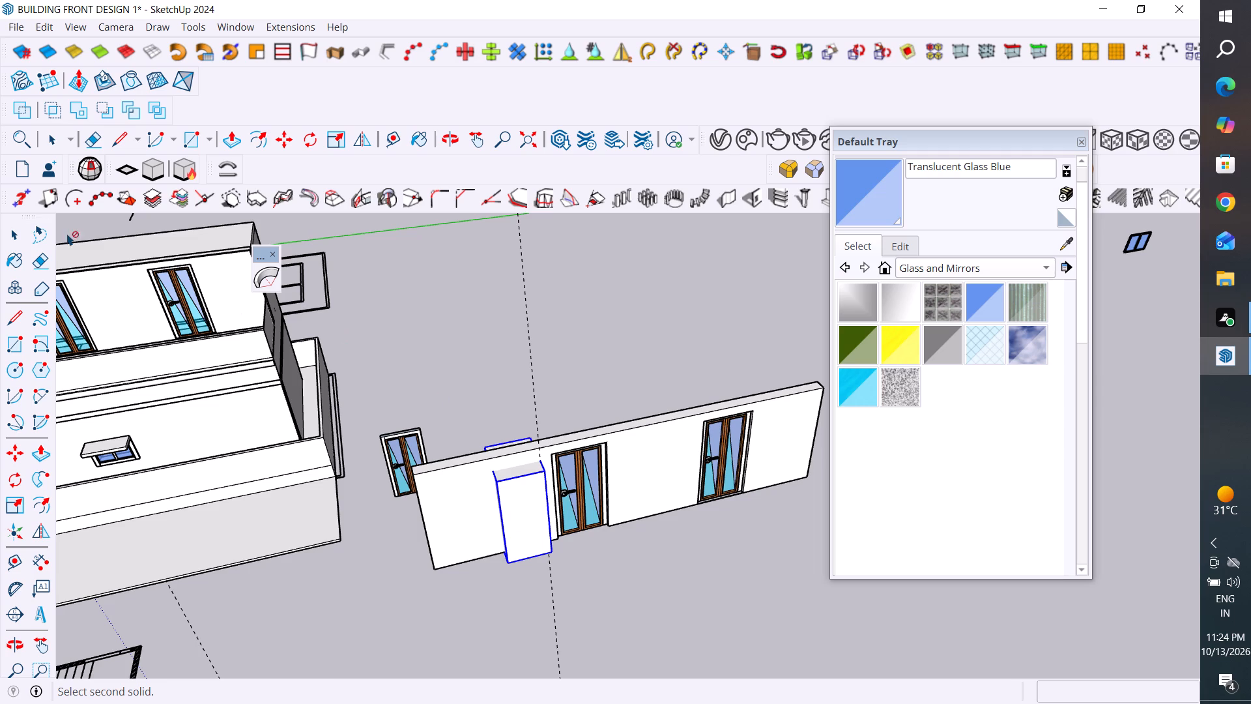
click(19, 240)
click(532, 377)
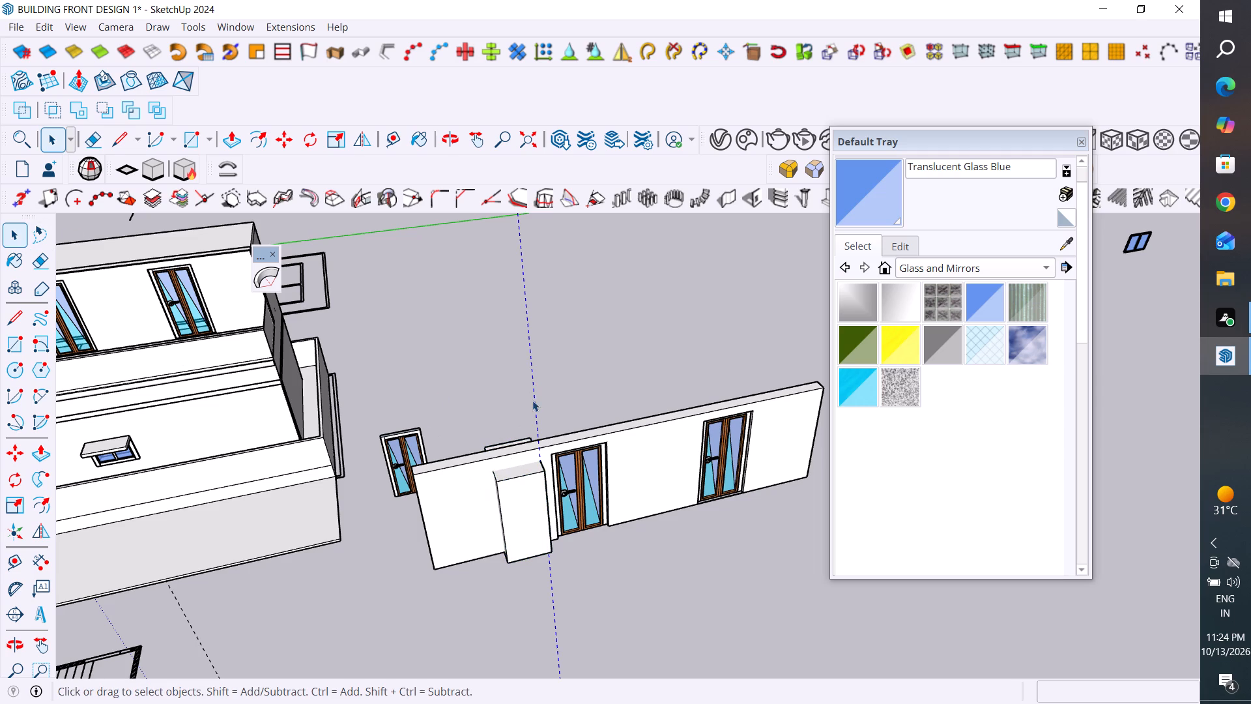
Place a vertical guide on the detached wall 56" from its end edge, along the block's side away from the doors.
click(21, 560)
click(428, 540)
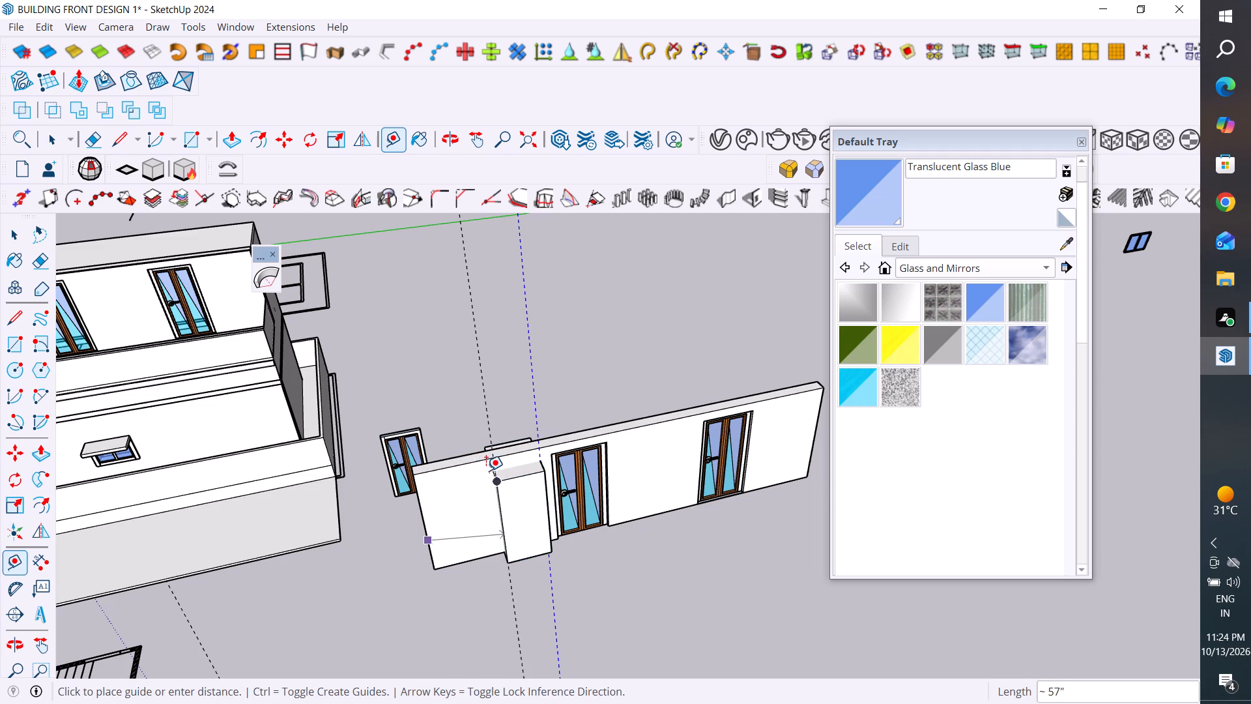
scroll(486, 471, up, 4)
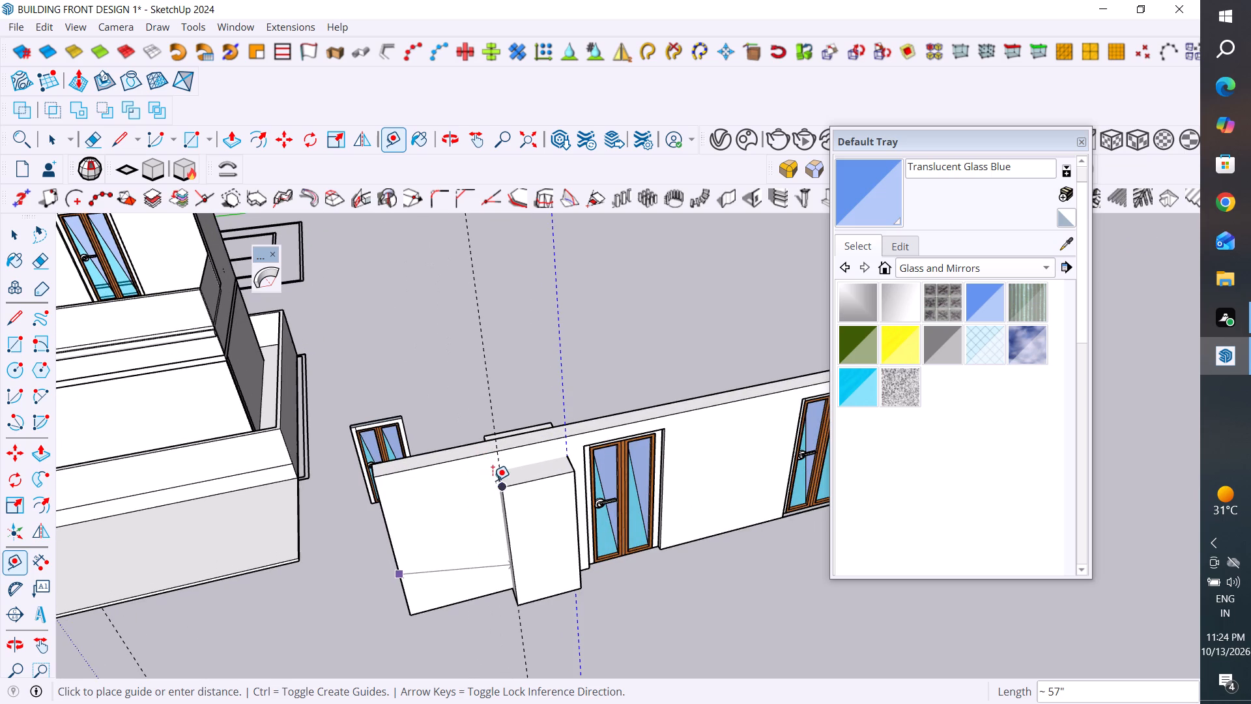
middle_drag(493, 480, 667, 523)
scroll(667, 522, up, 1)
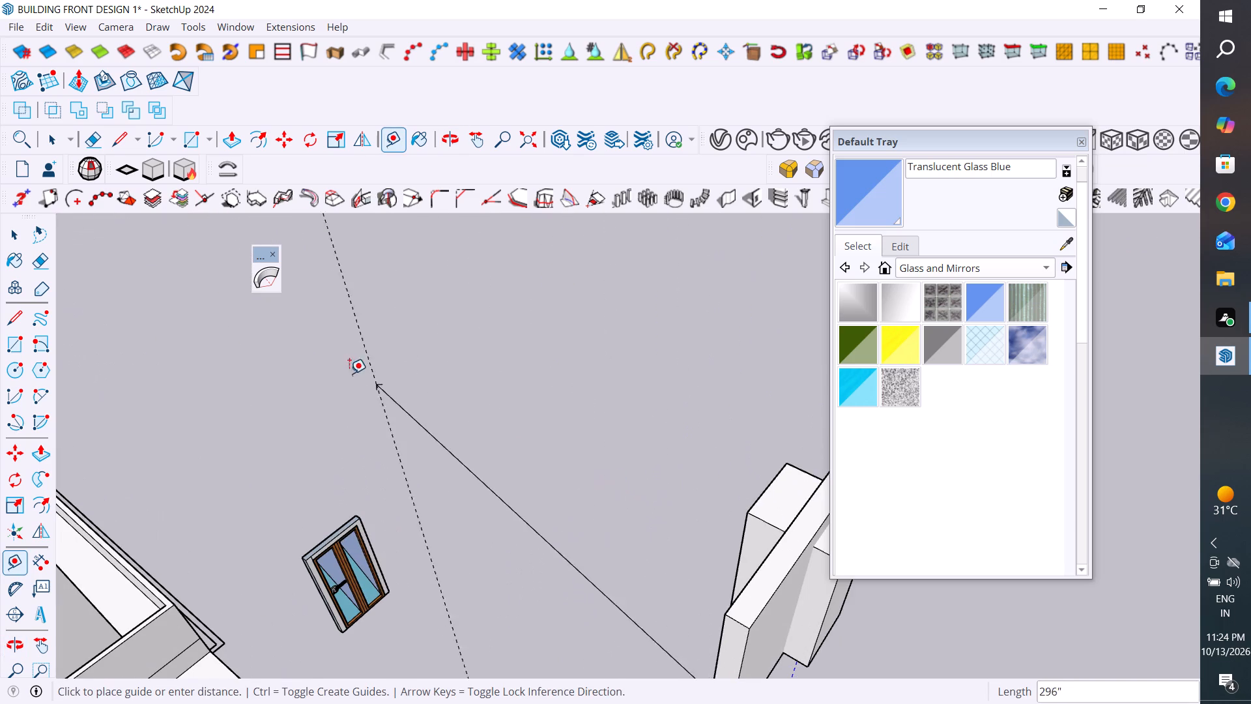
scroll(342, 370, down, 4)
scroll(568, 502, up, 2)
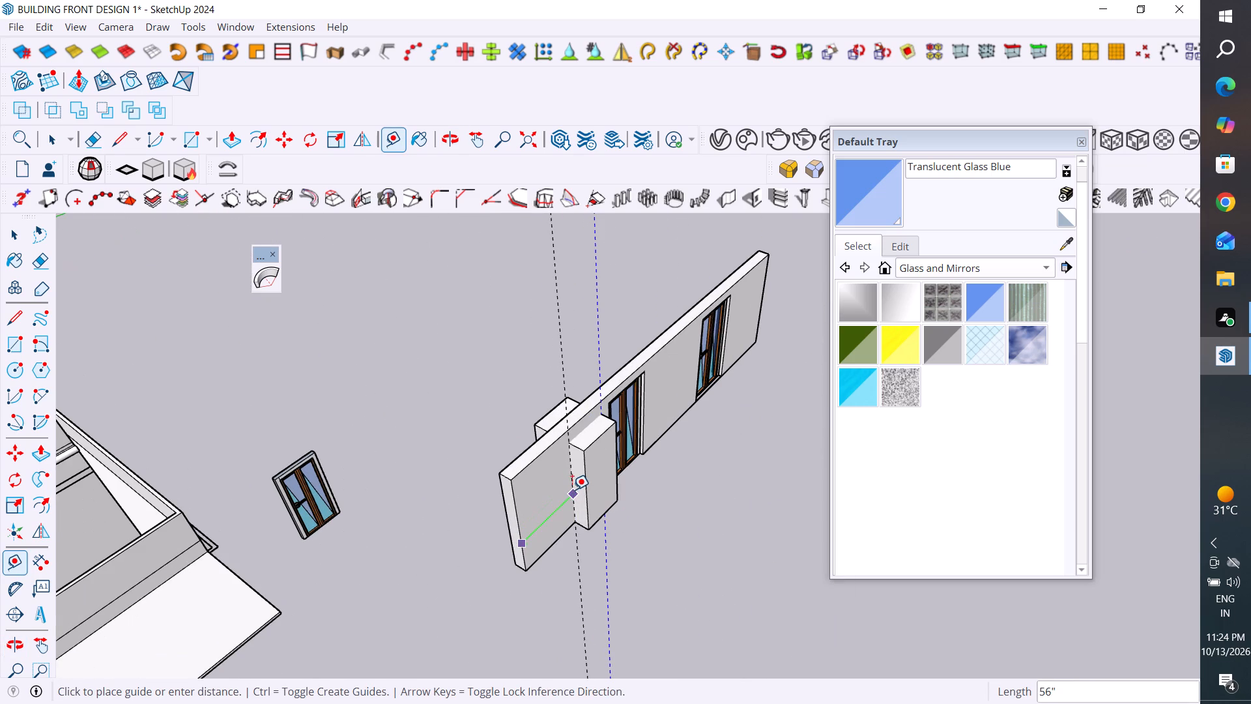
click(573, 487)
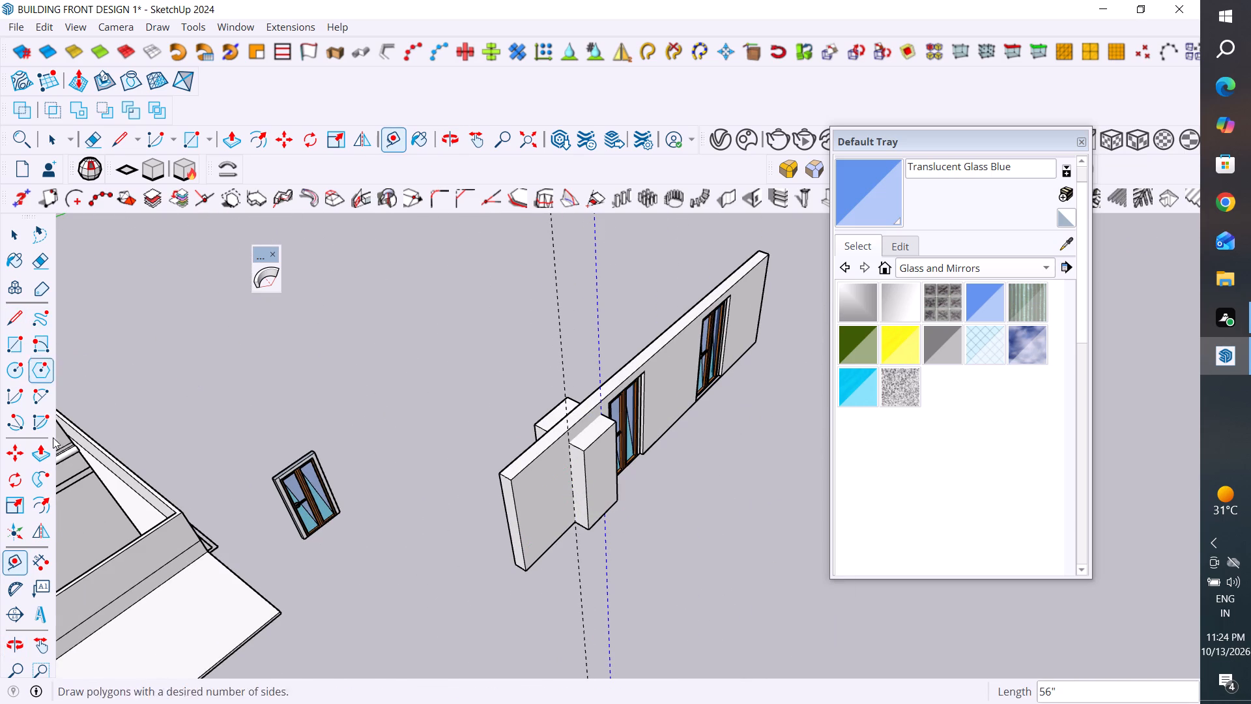
Place a horizontal guide on the detached wall 12" below its top edge, level with the top of the block.
middle_drag(388, 555, 330, 437)
scroll(523, 301, up, 3)
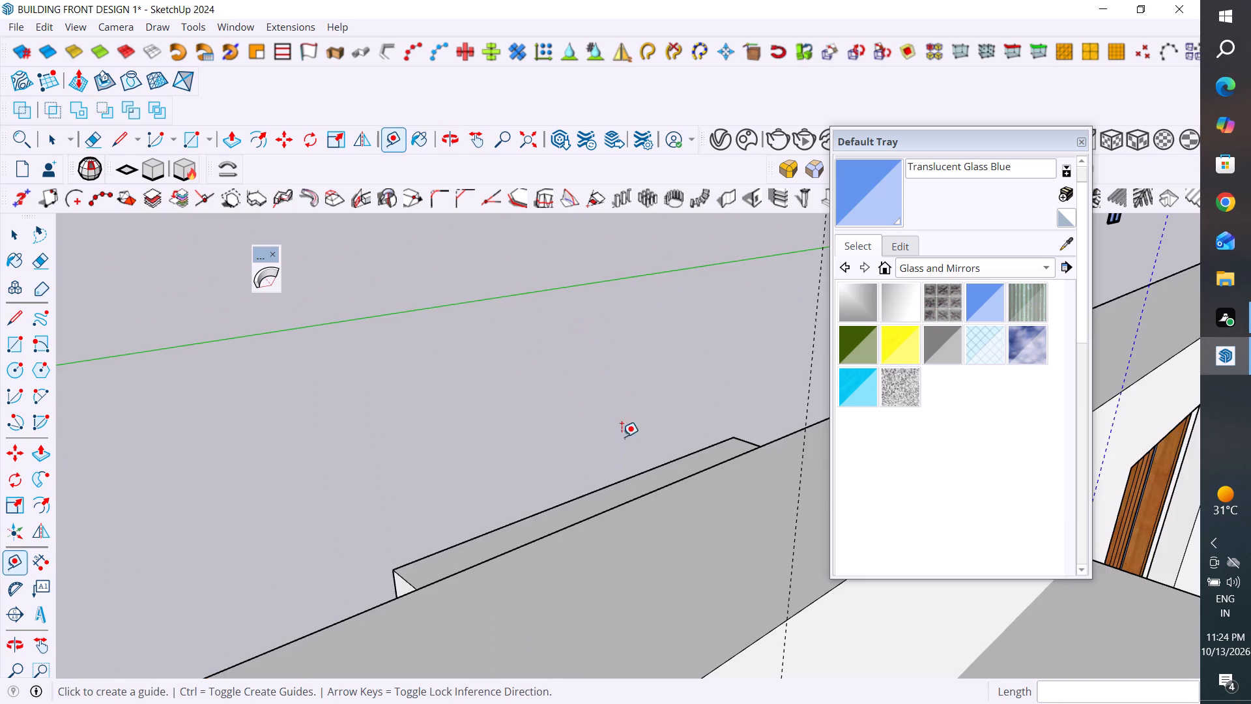
scroll(554, 396, down, 4)
middle_drag(534, 422, 545, 400)
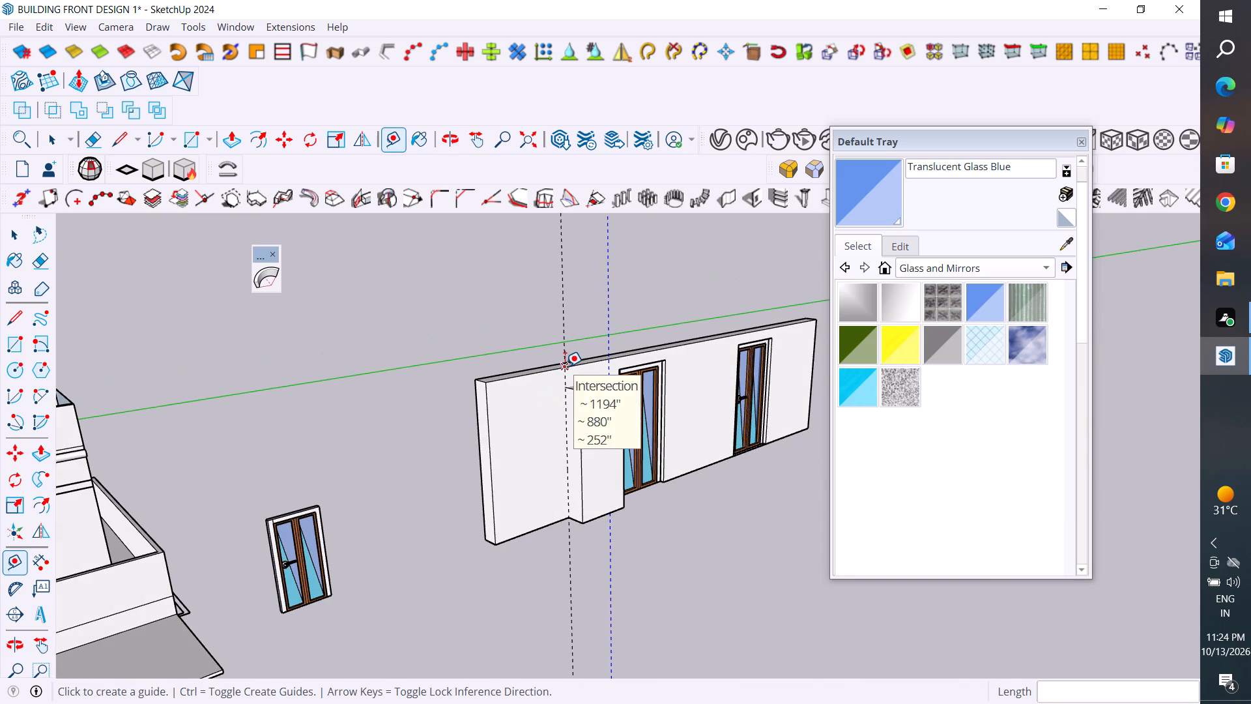
click(565, 366)
key(Escape)
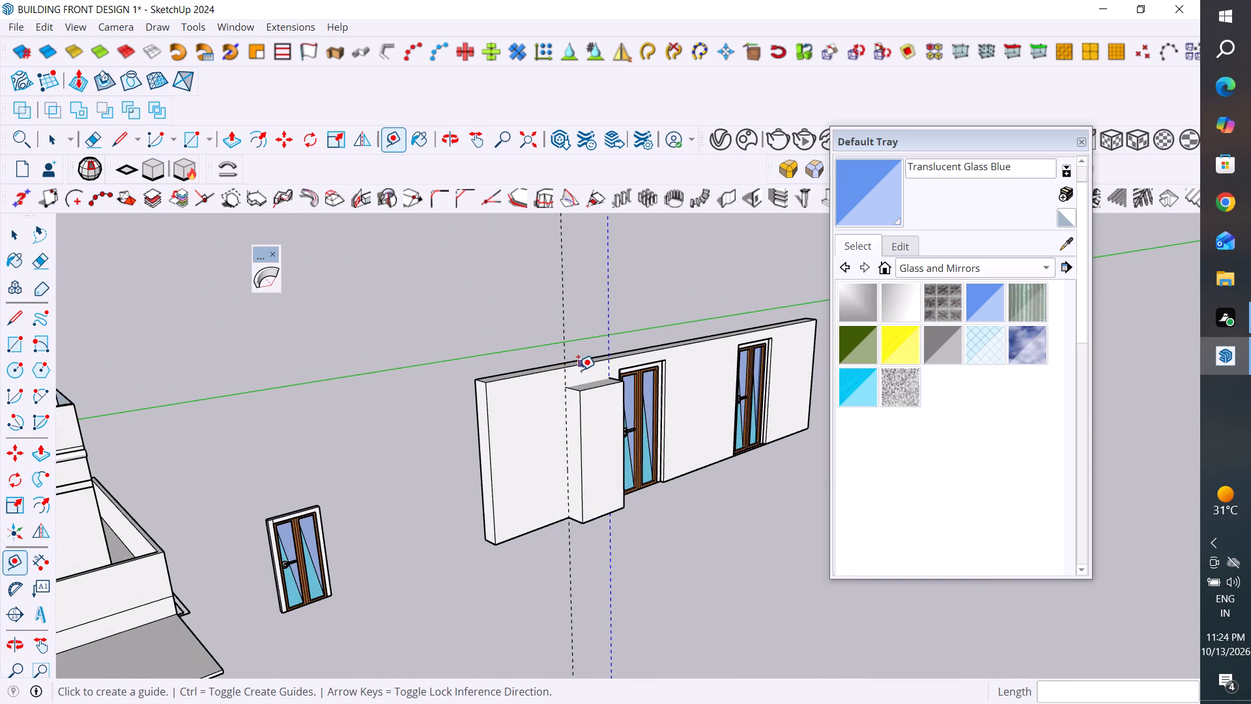
click(586, 361)
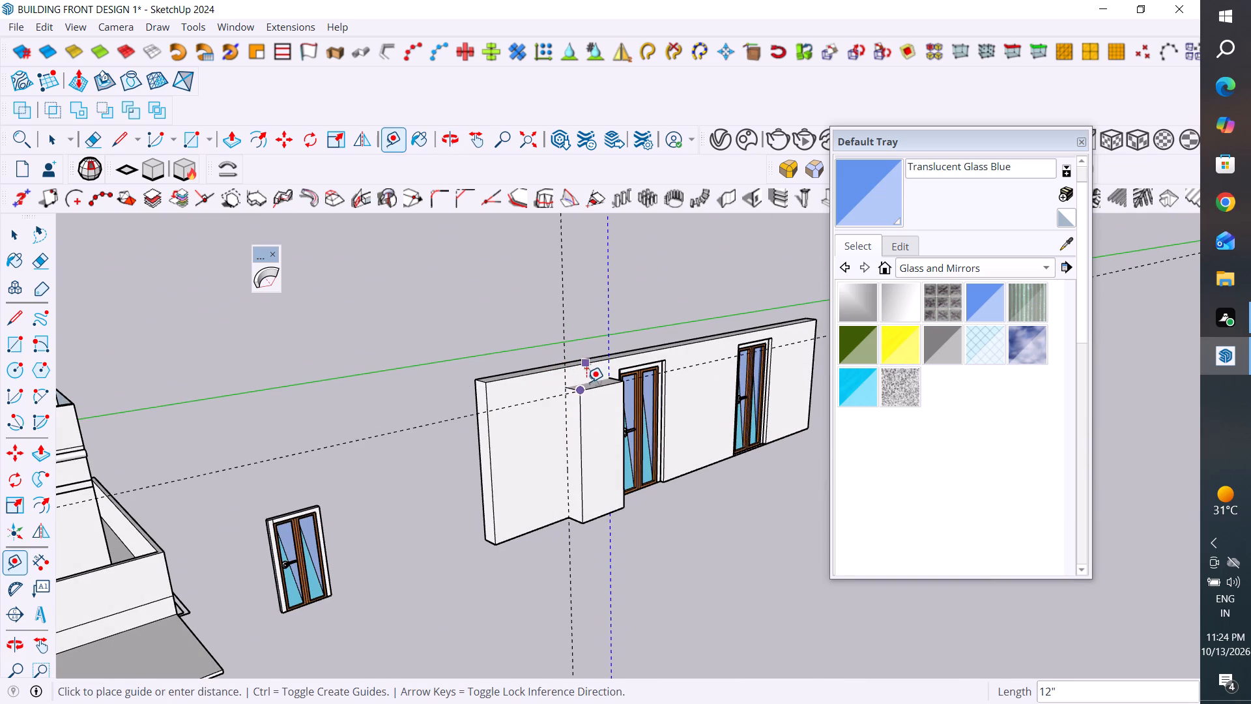
scroll(583, 385, up, 8)
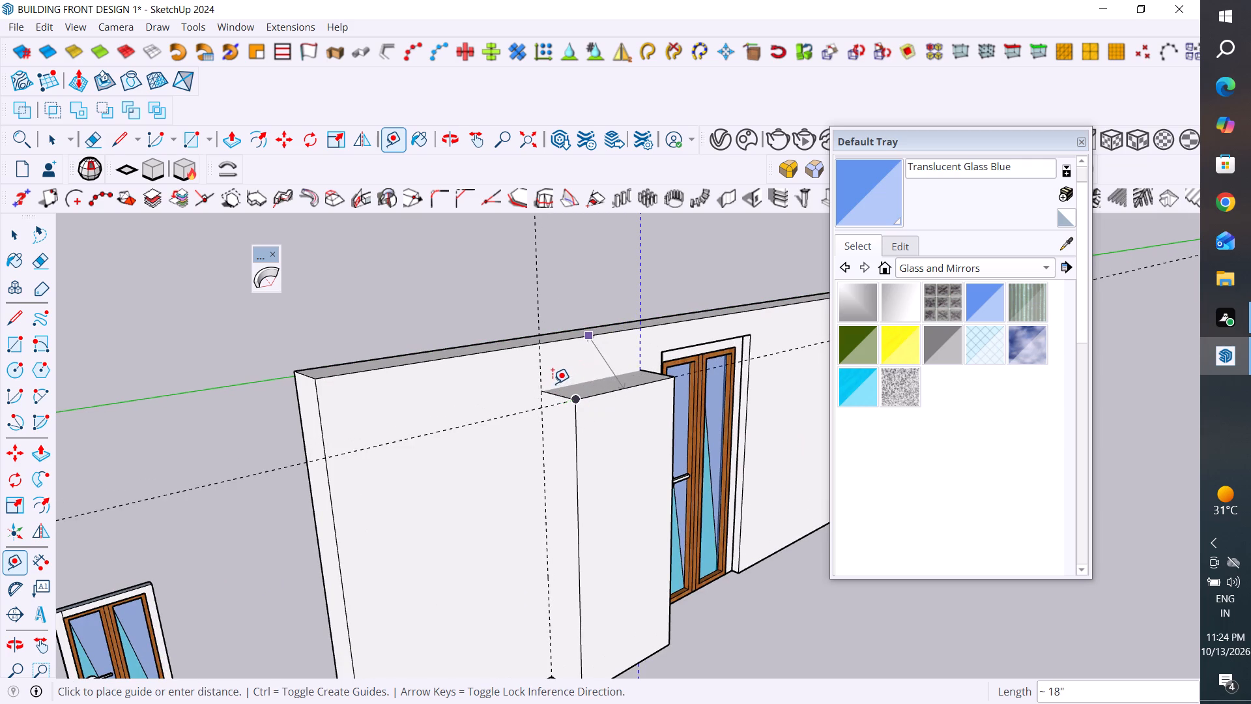
middle_drag(538, 396, 584, 428)
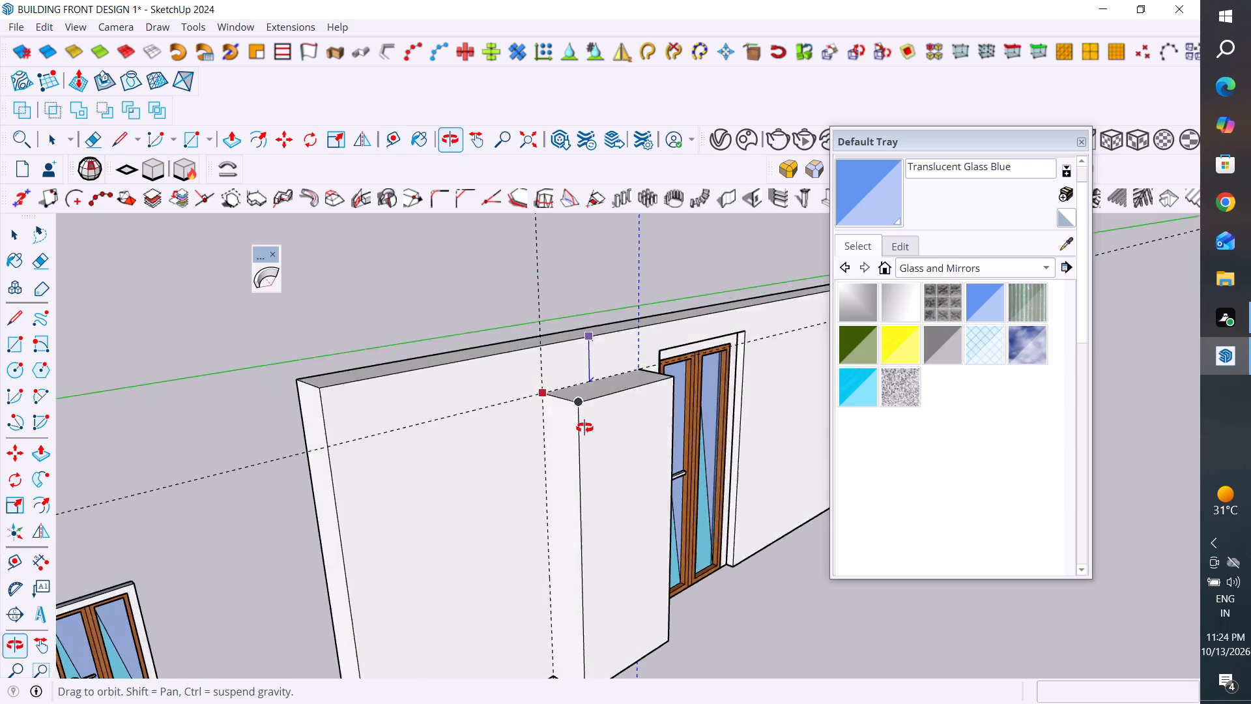
middle_drag(584, 428, 667, 448)
click(566, 419)
Delete the block group from the detached wall, keeping the guides that mark its outline.
scroll(572, 261, down, 3)
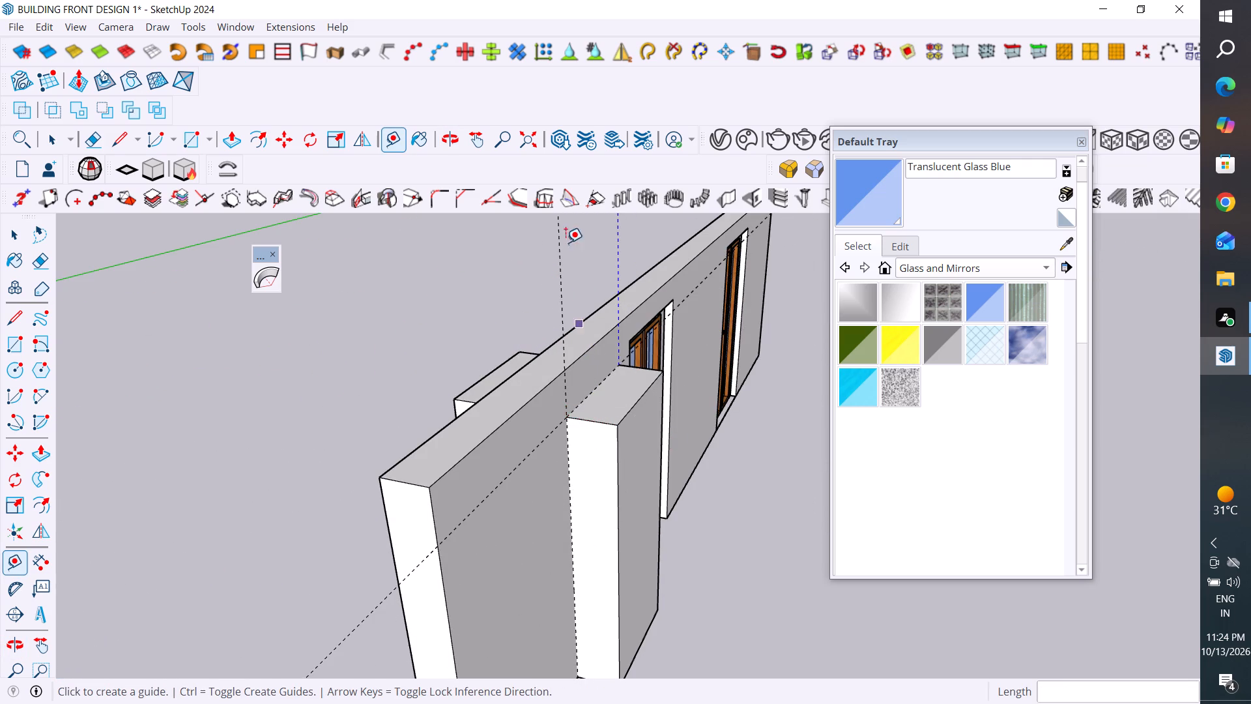
scroll(566, 242, down, 2)
middle_drag(575, 373, 475, 221)
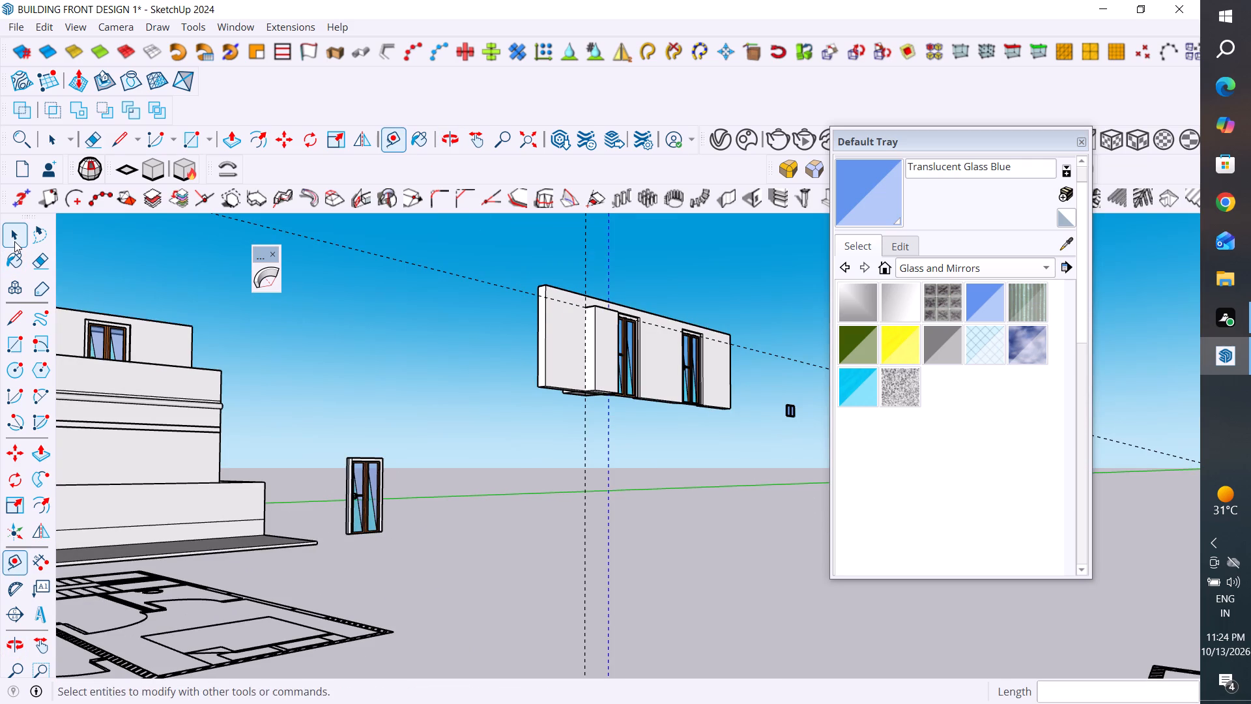
click(14, 241)
middle_drag(450, 435, 418, 666)
scroll(581, 578, down, 6)
scroll(616, 302, up, 2)
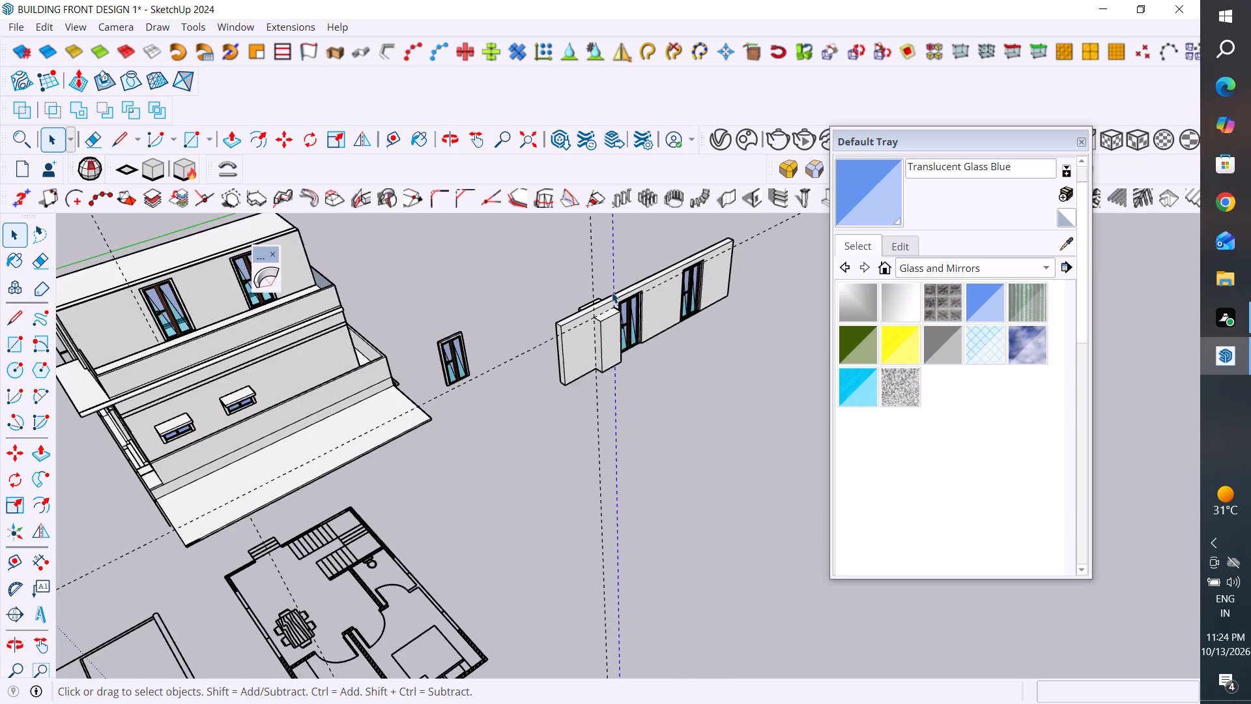
scroll(612, 292, up, 7)
click(588, 419)
key(Delete)
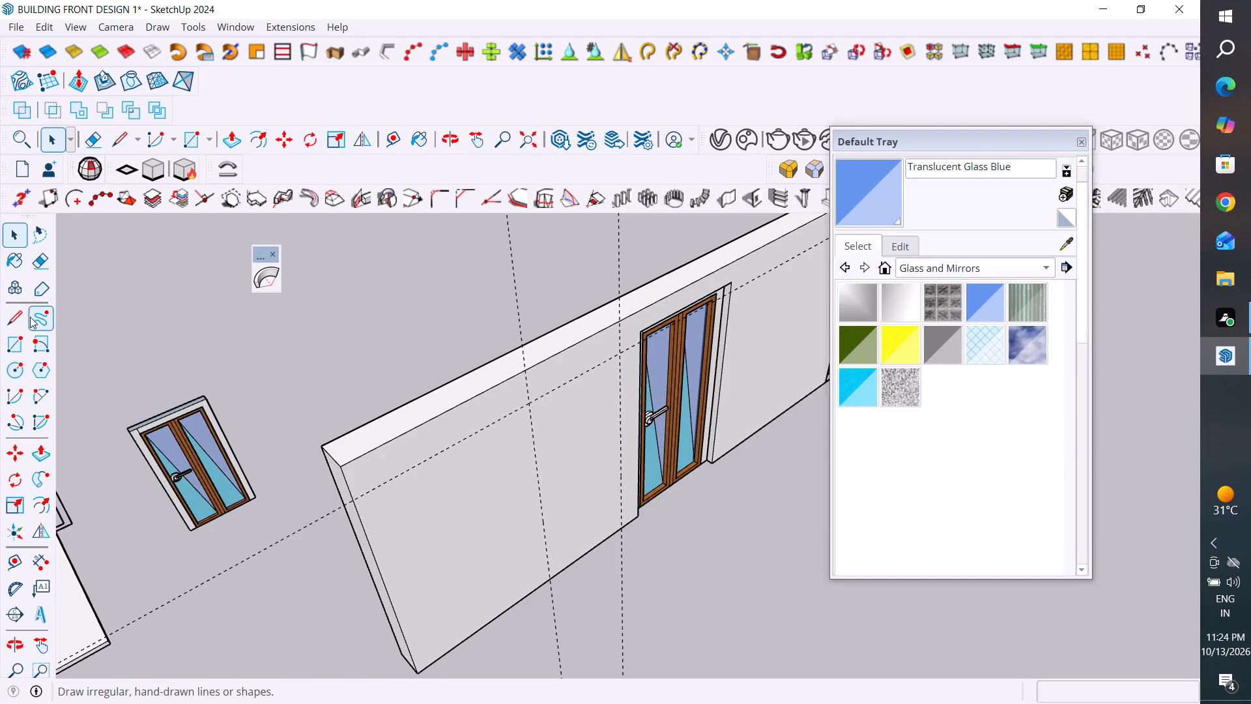
Outline the opening on the detached wall with lines along the guides, 84" high and 36" wide, starting and ending at the base edge.
click(7, 317)
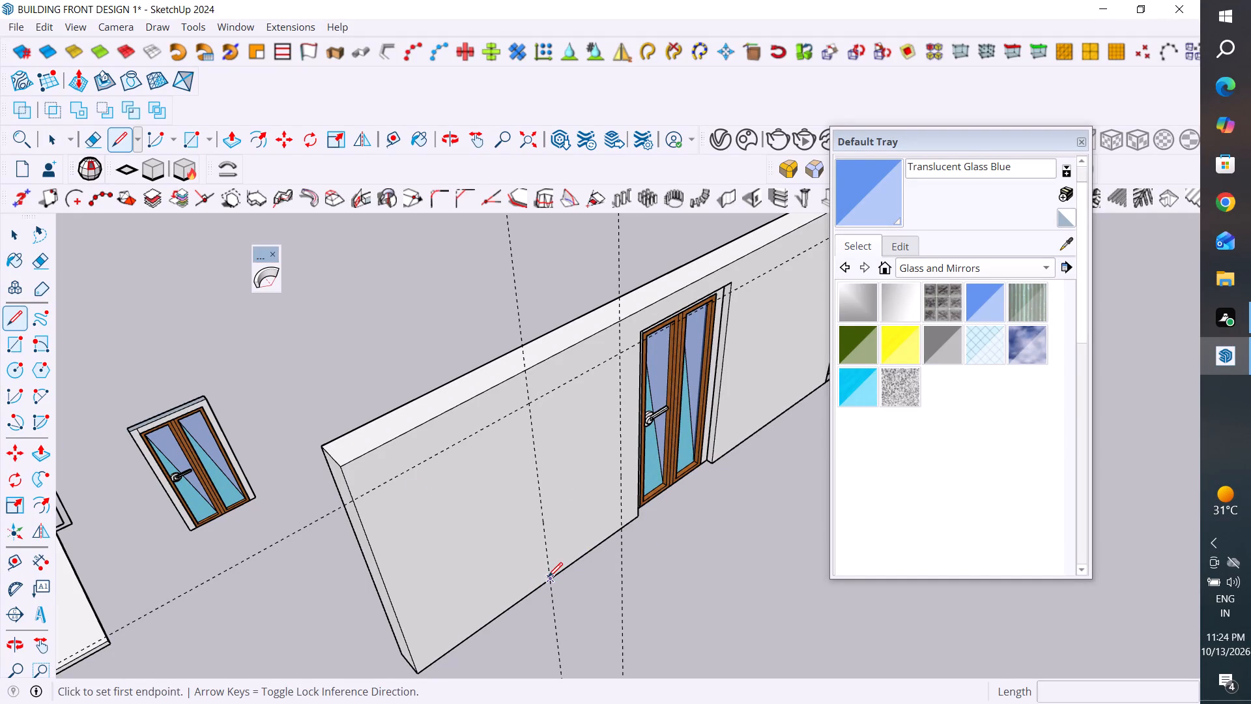
click(549, 579)
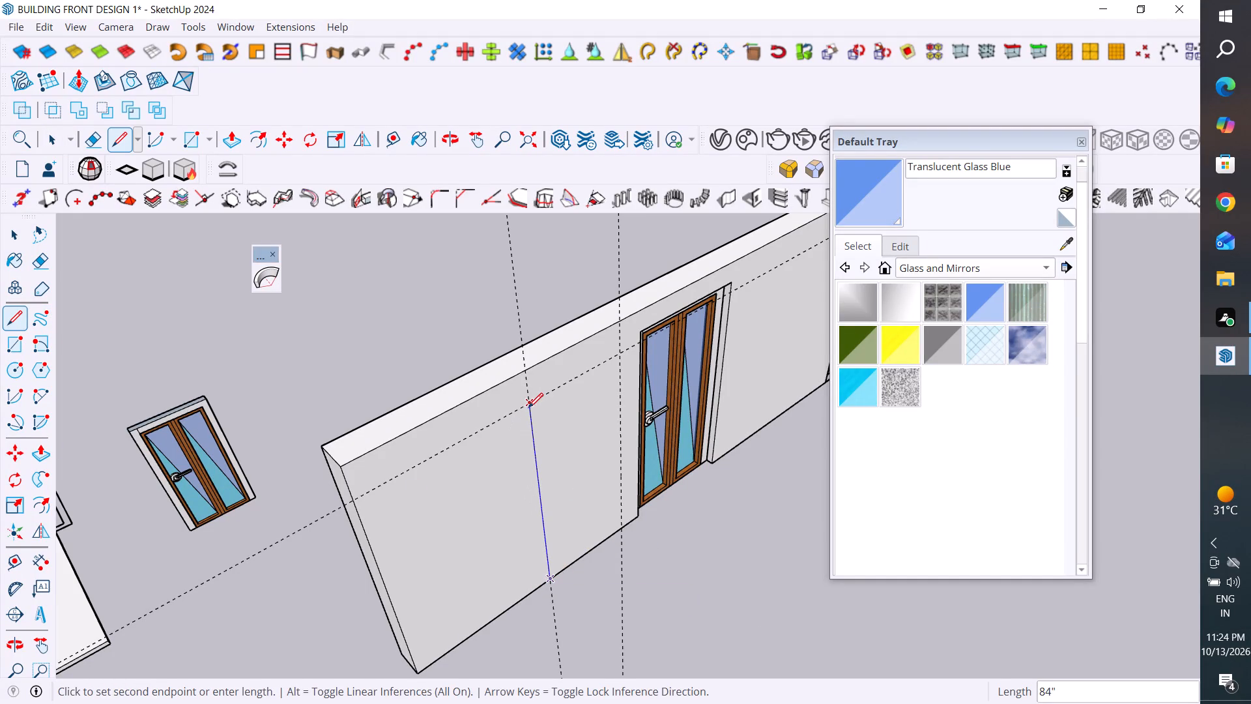
click(529, 406)
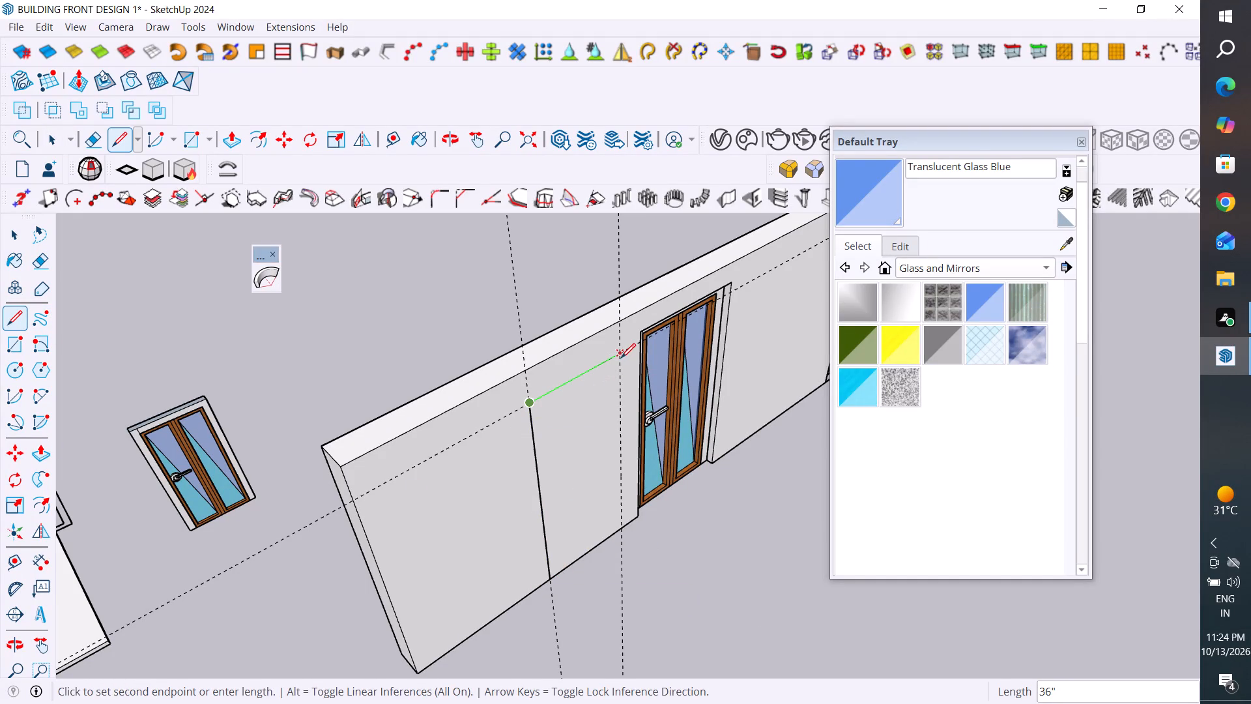
click(621, 358)
click(624, 526)
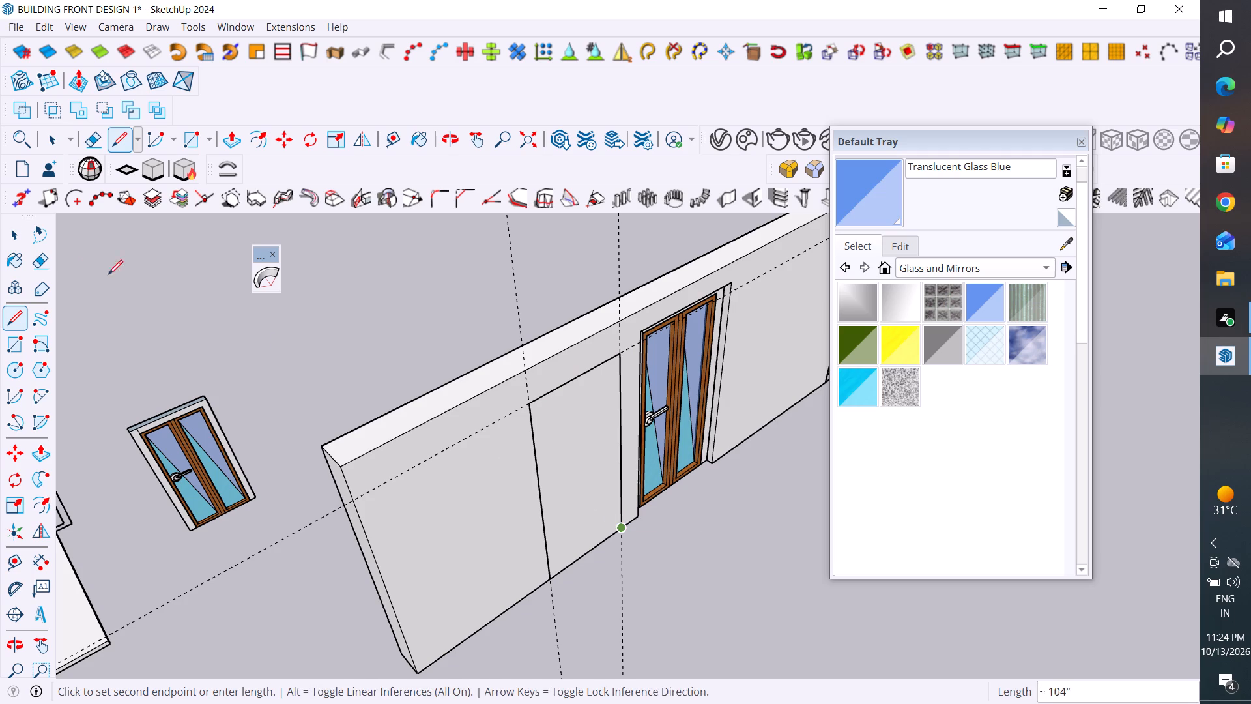
click(18, 235)
click(575, 475)
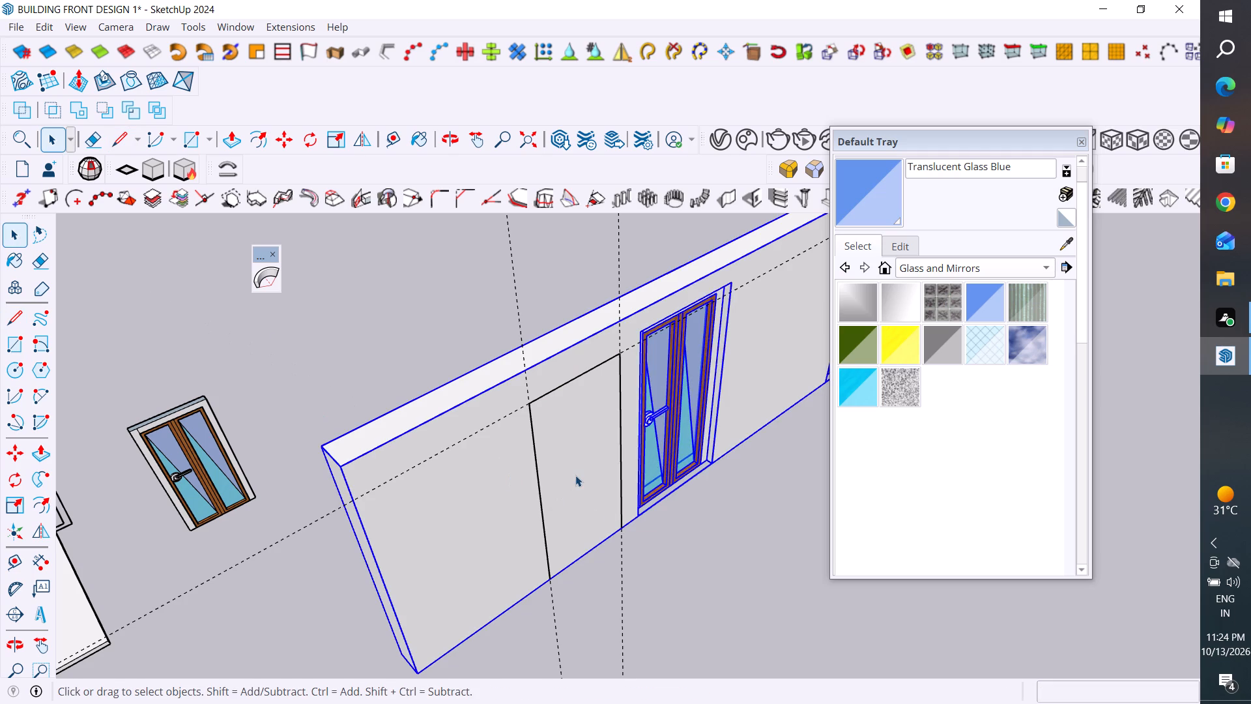
Explode the detached wall's group so the outlined opening becomes a separate face.
right_click(575, 475)
click(631, 157)
click(585, 470)
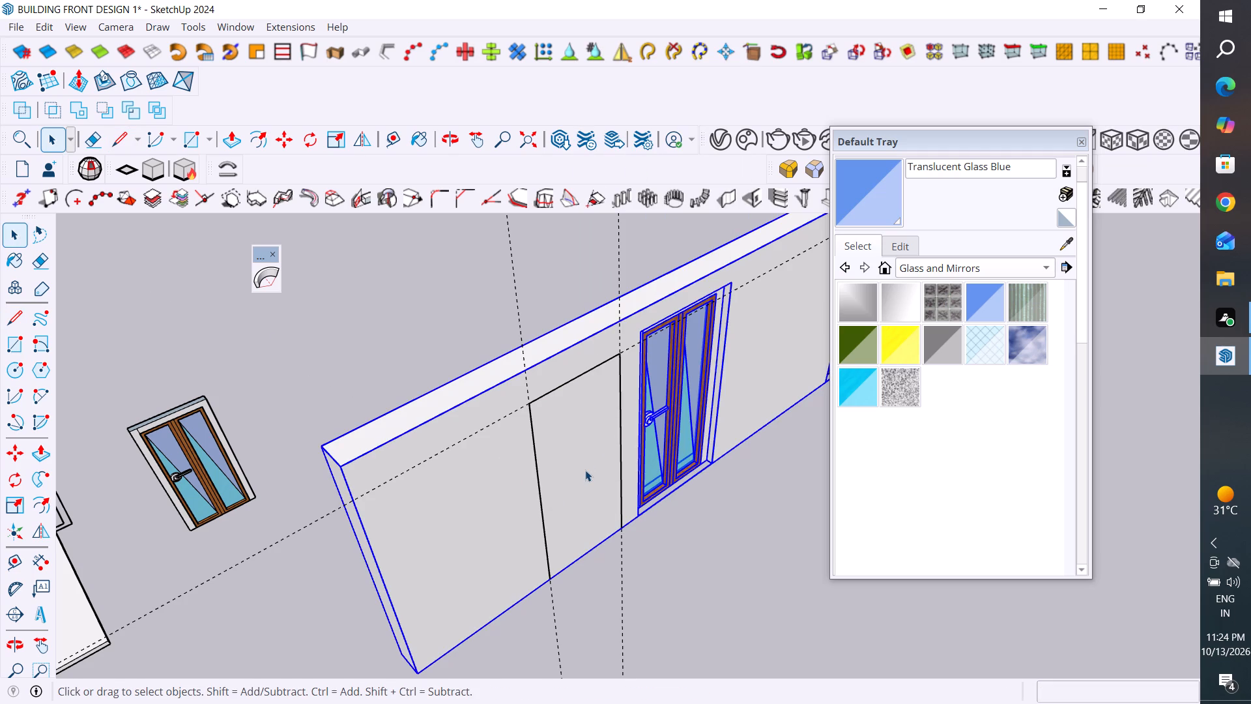
click(560, 428)
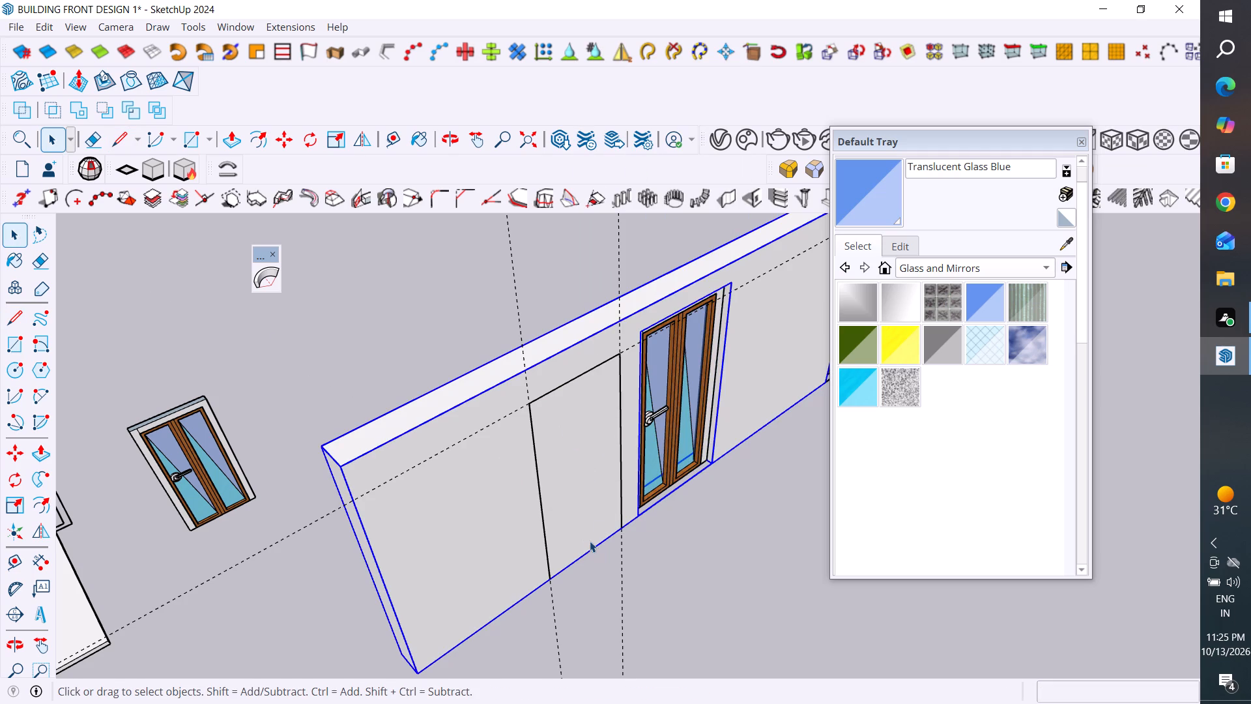
triple_click(598, 509)
click(594, 495)
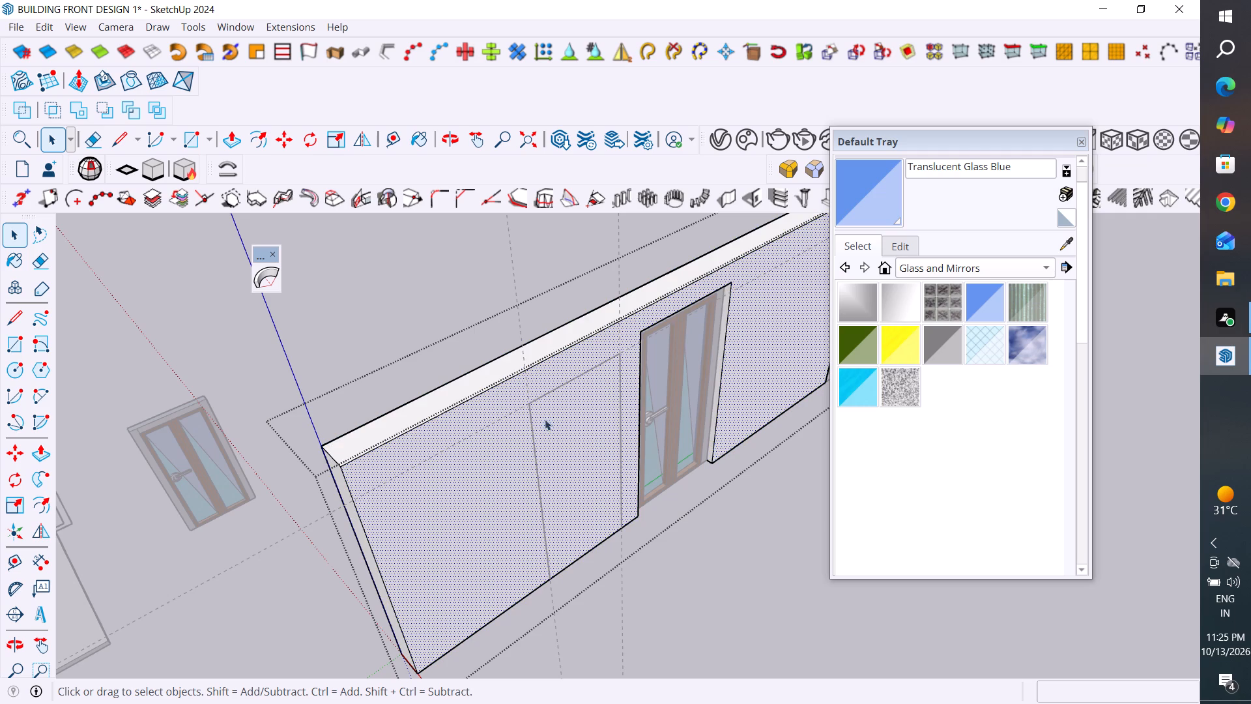
click(372, 329)
click(478, 450)
right_click(478, 450)
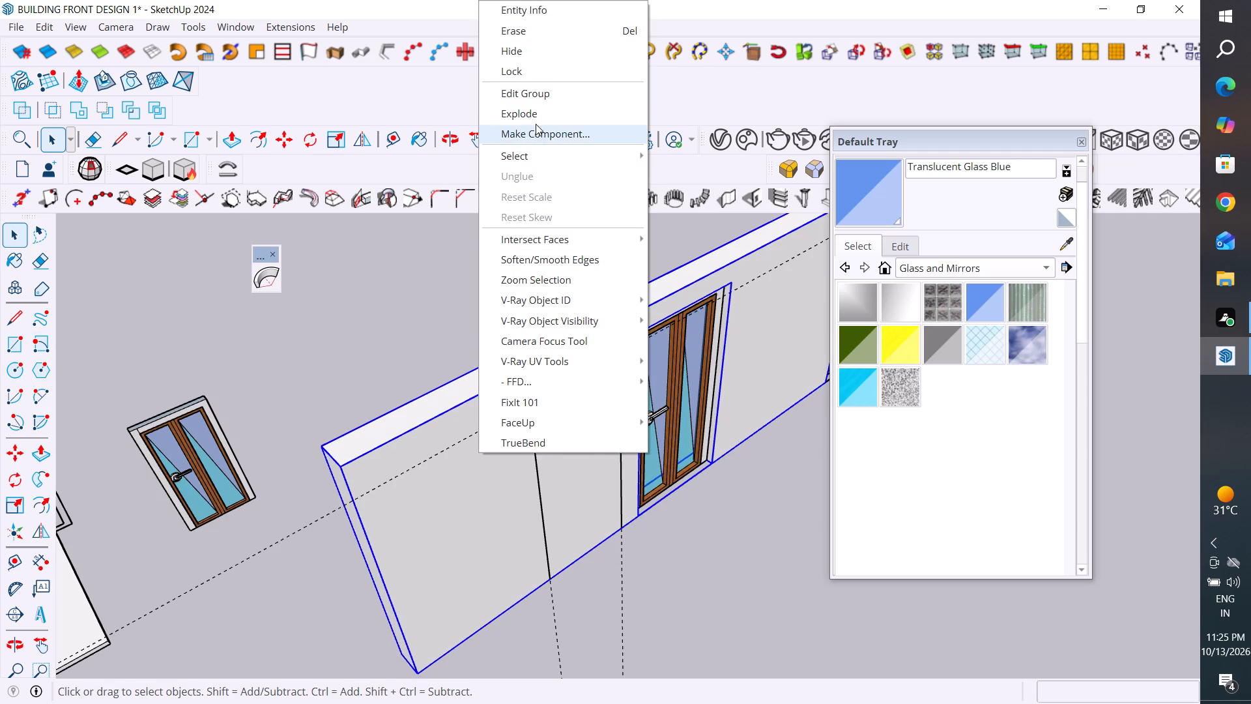
click(536, 122)
click(721, 592)
Push the outlined face 10" through the detached wall to cut the door opening.
click(594, 497)
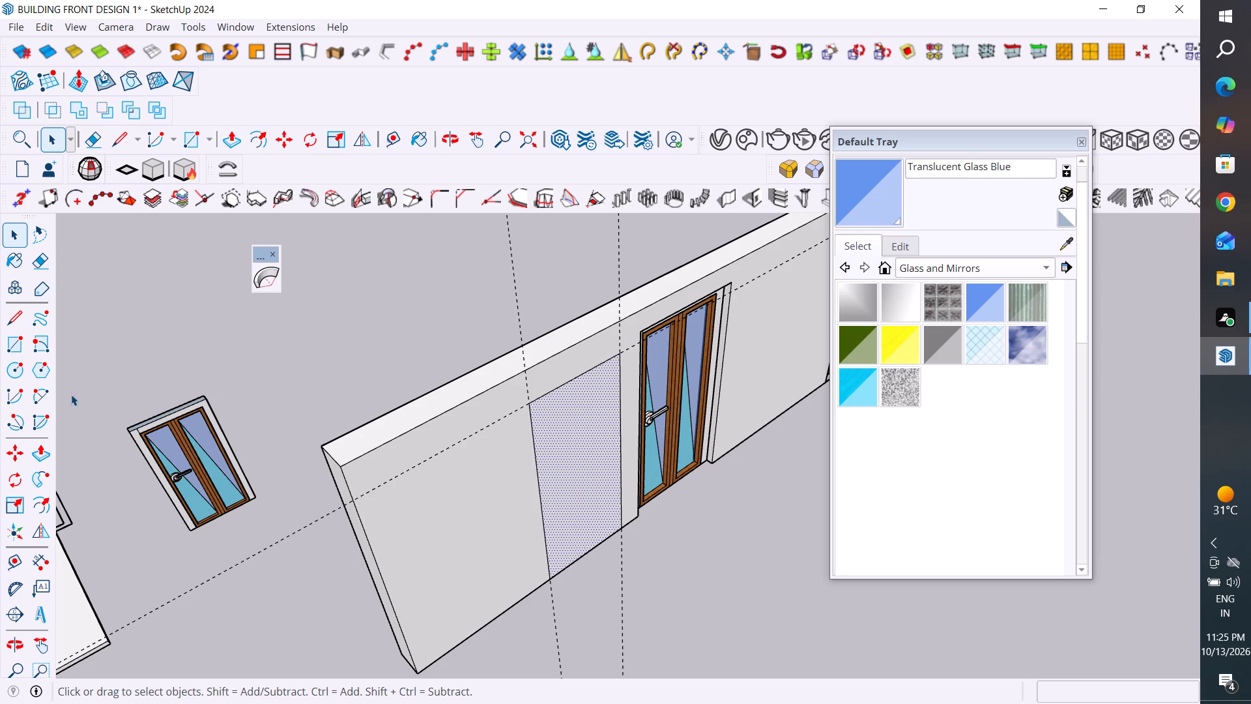
click(238, 141)
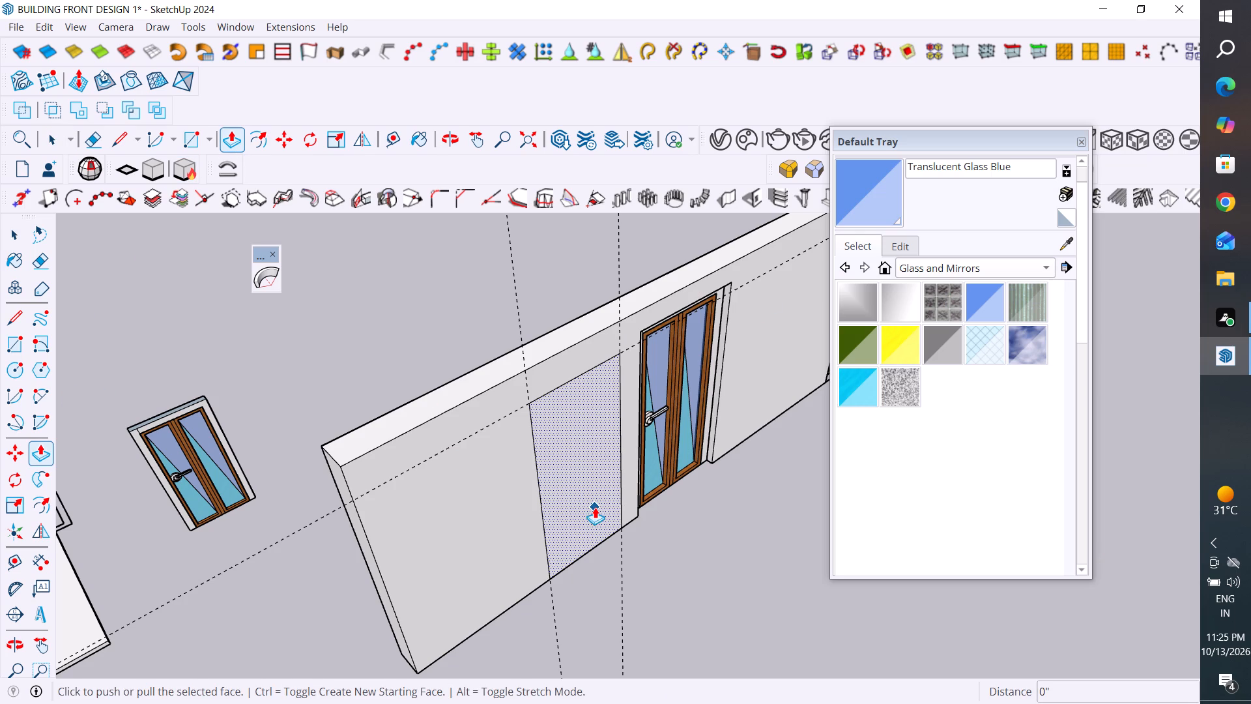
click(595, 507)
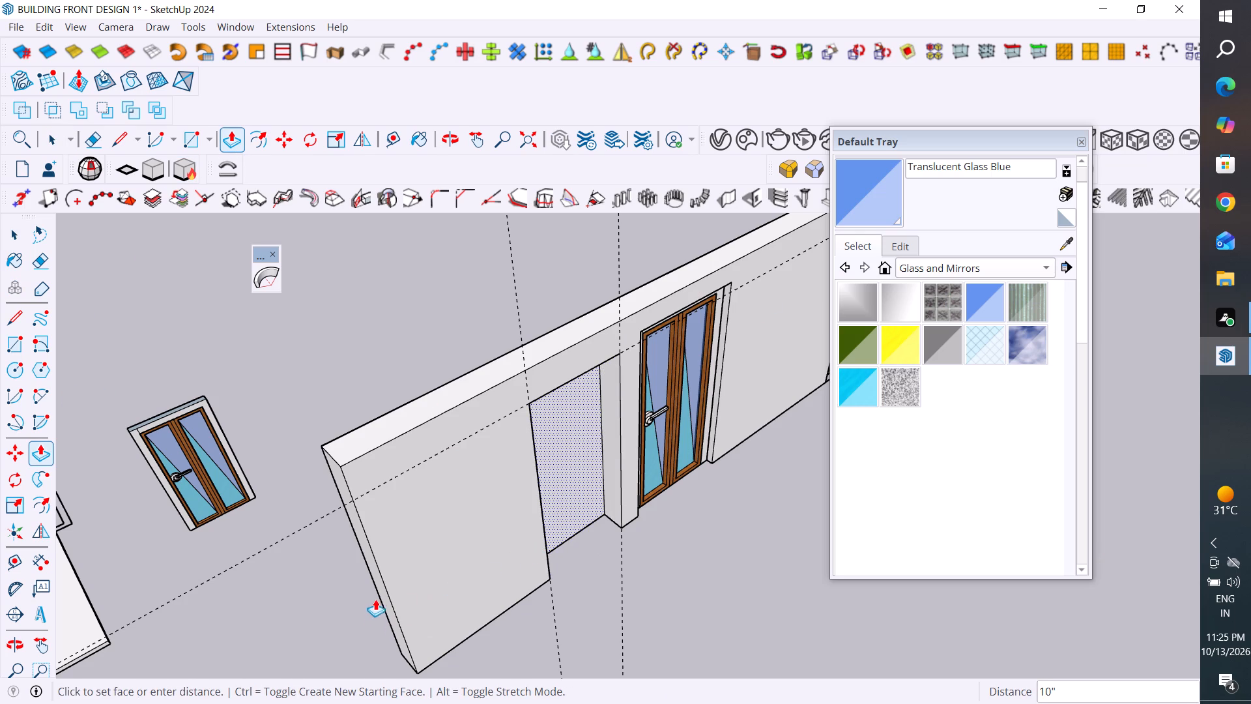
click(376, 590)
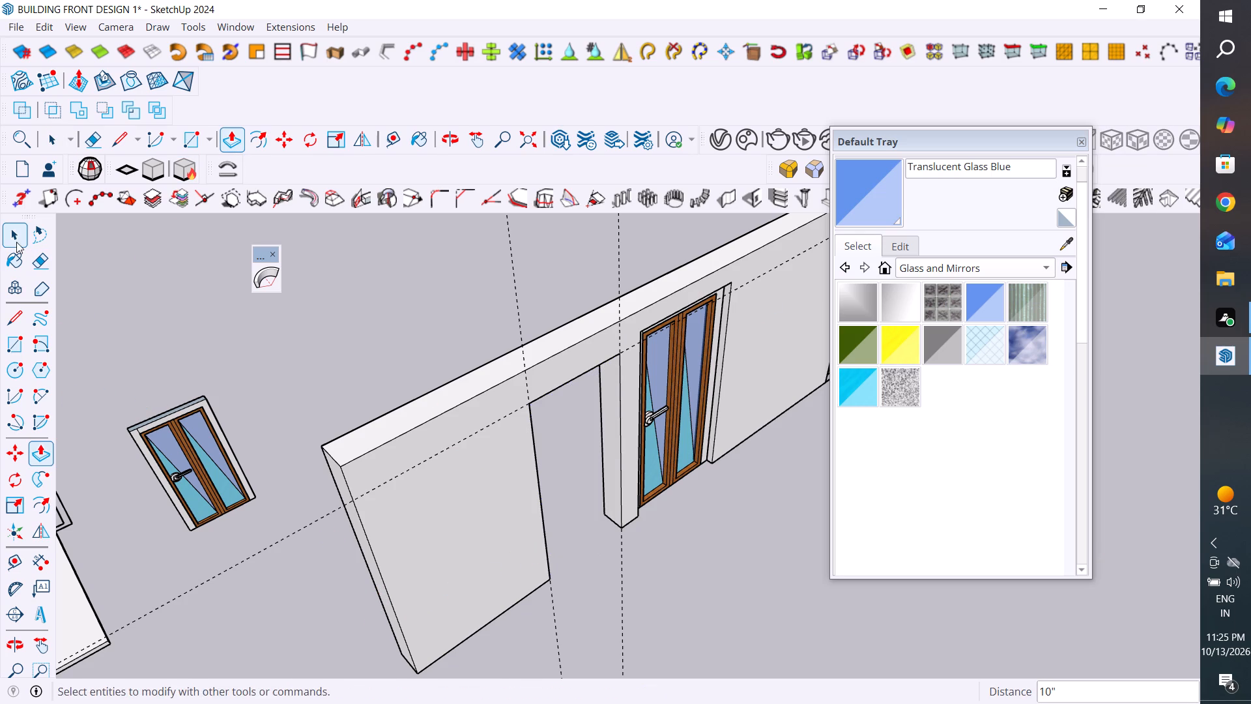
Move the loose glazed door to the new opening, placing its lower outer corner on the opening's base corner farthest from the neighbouring door.
click(14, 239)
click(188, 510)
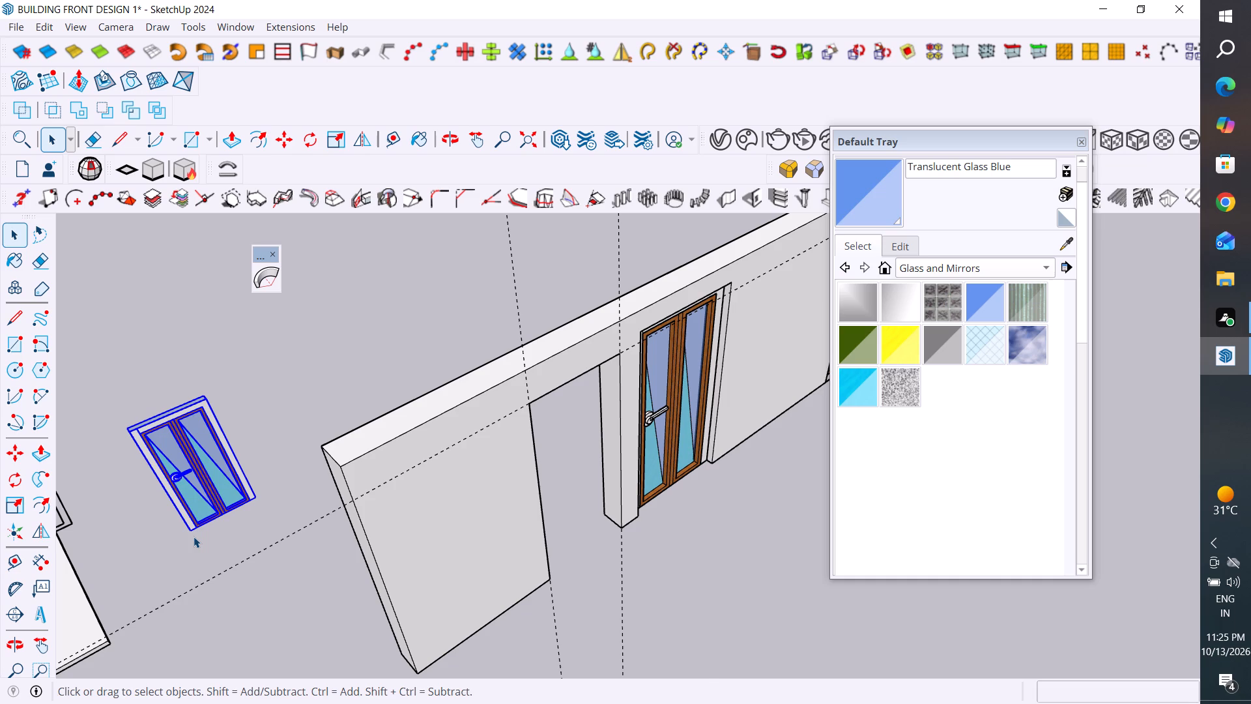
key(m)
click(188, 536)
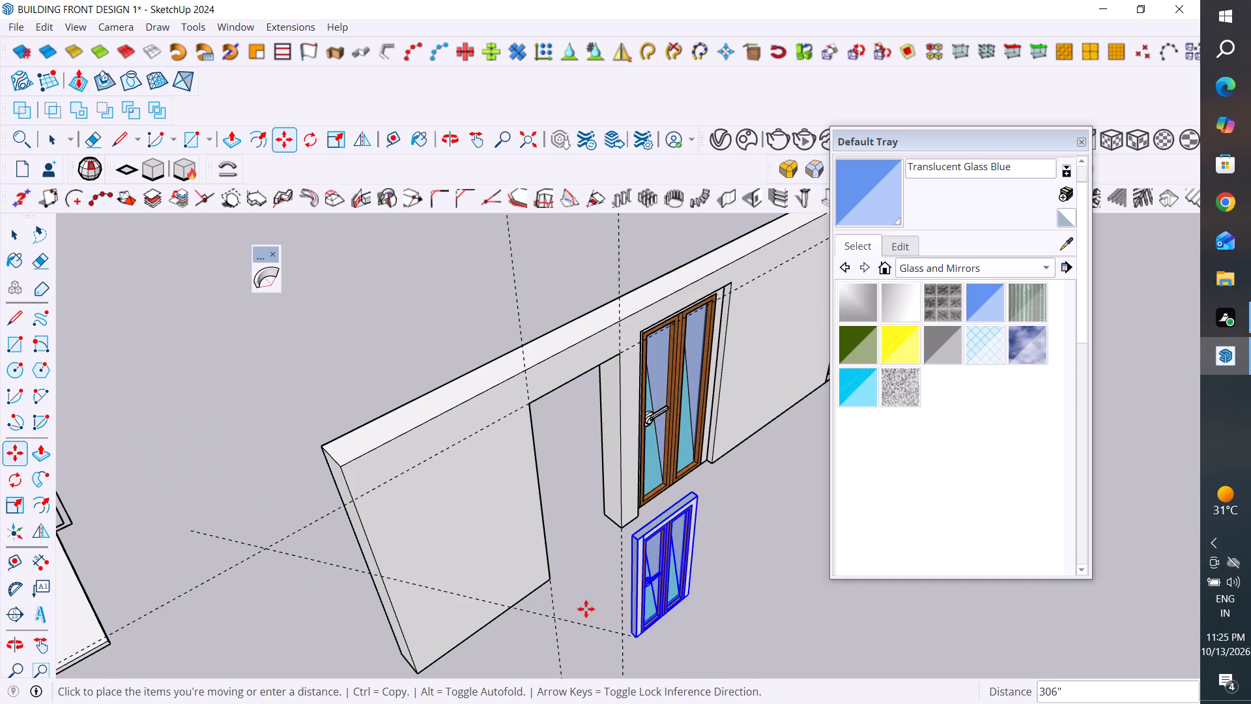
click(551, 583)
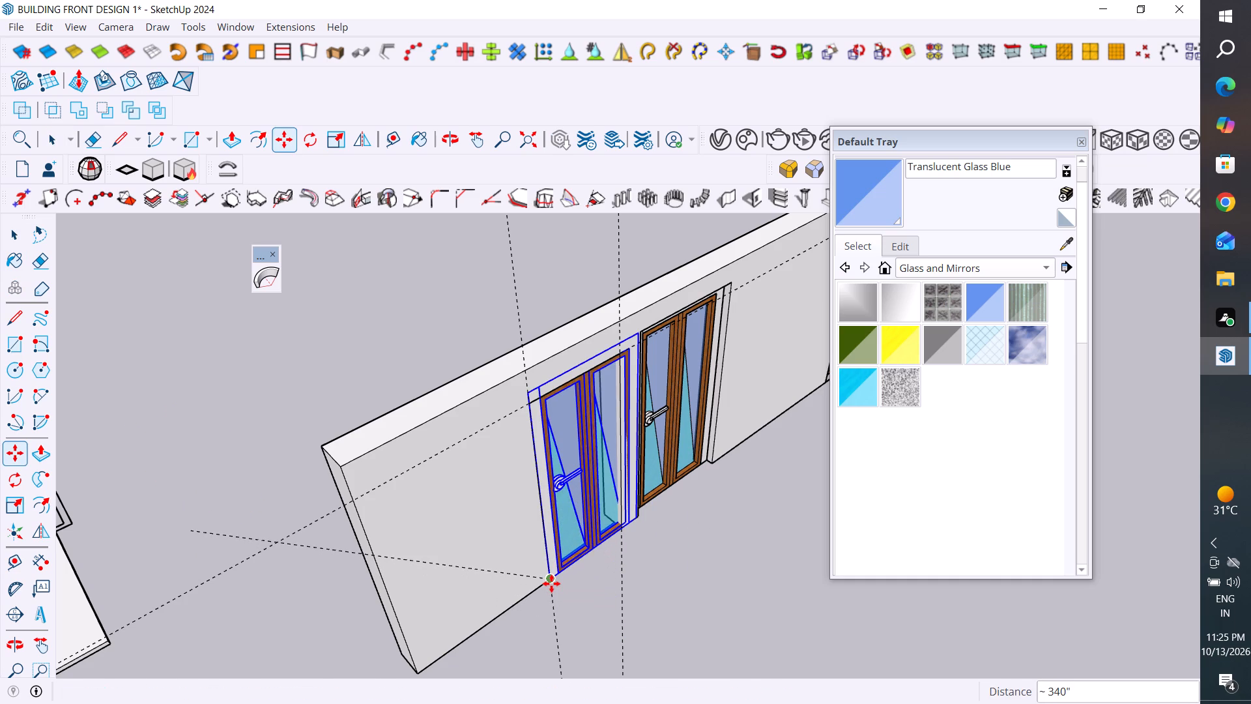
Shift the door 5" along the wall so its wooden frame's lower corner meets the opening's base corner.
middle_drag(622, 556, 538, 231)
scroll(492, 443, up, 2)
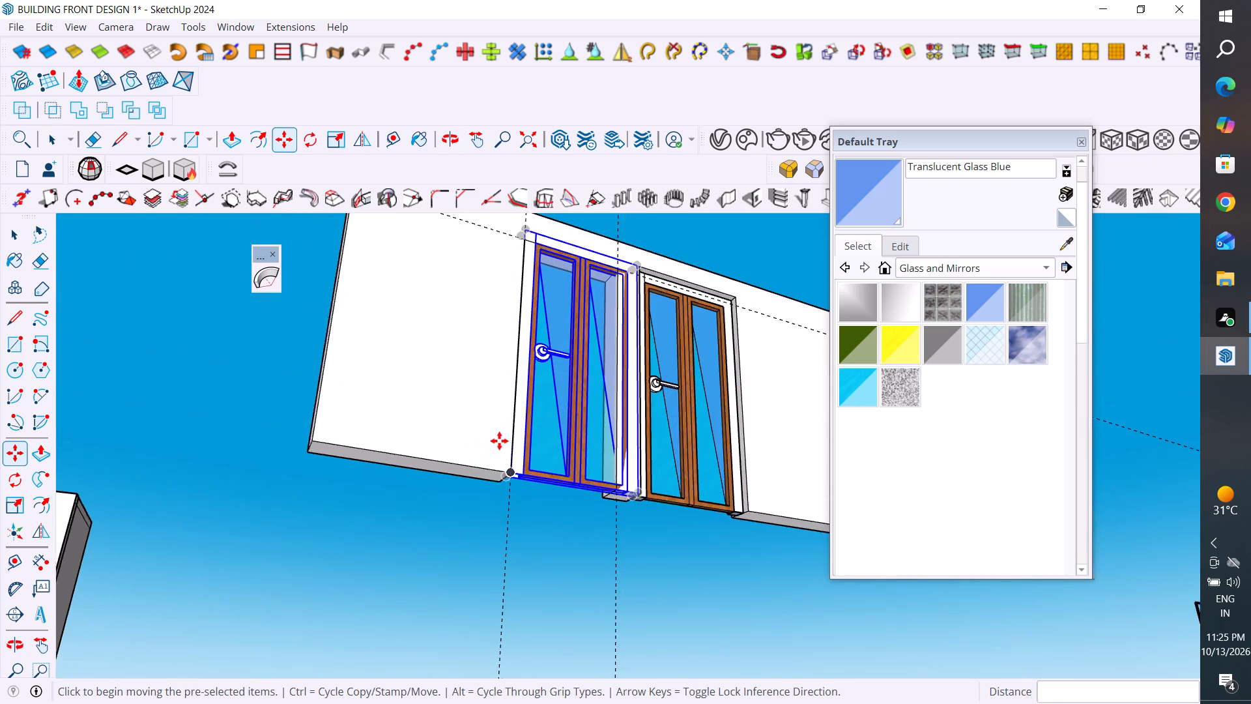
scroll(499, 441, up, 1)
middle_drag(604, 473, 440, 315)
scroll(511, 439, up, 2)
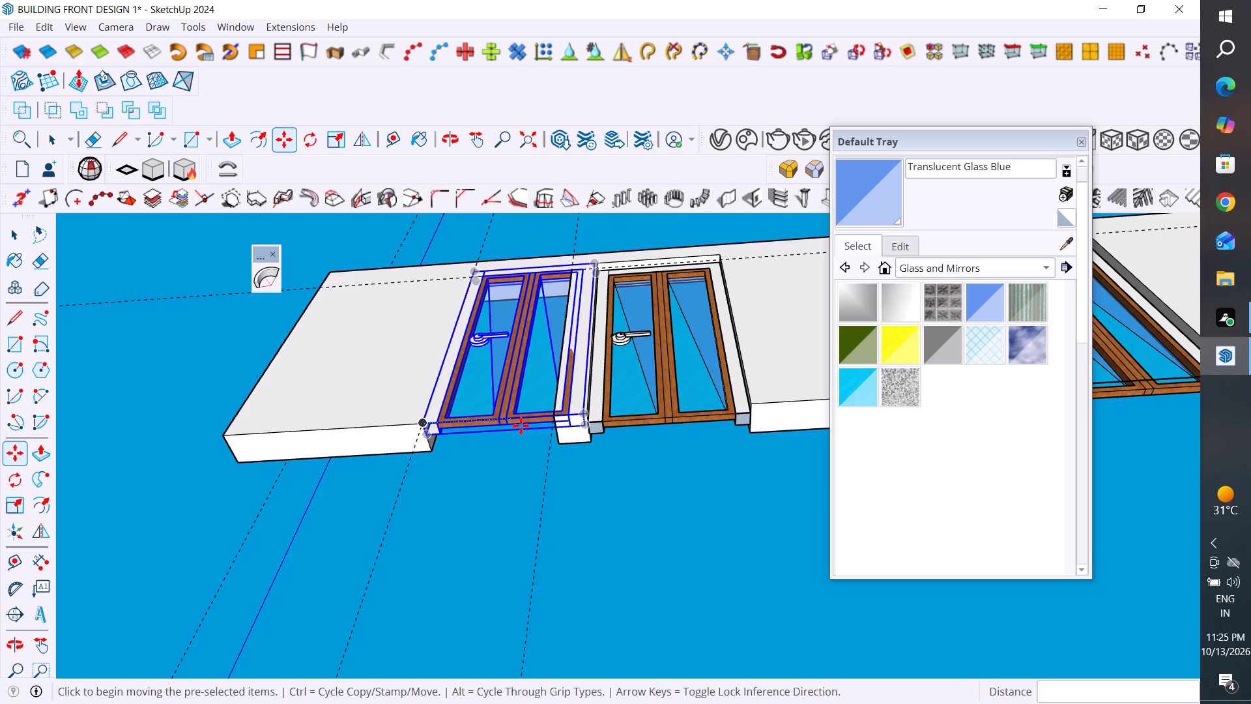
scroll(553, 429, up, 3)
scroll(395, 437, up, 7)
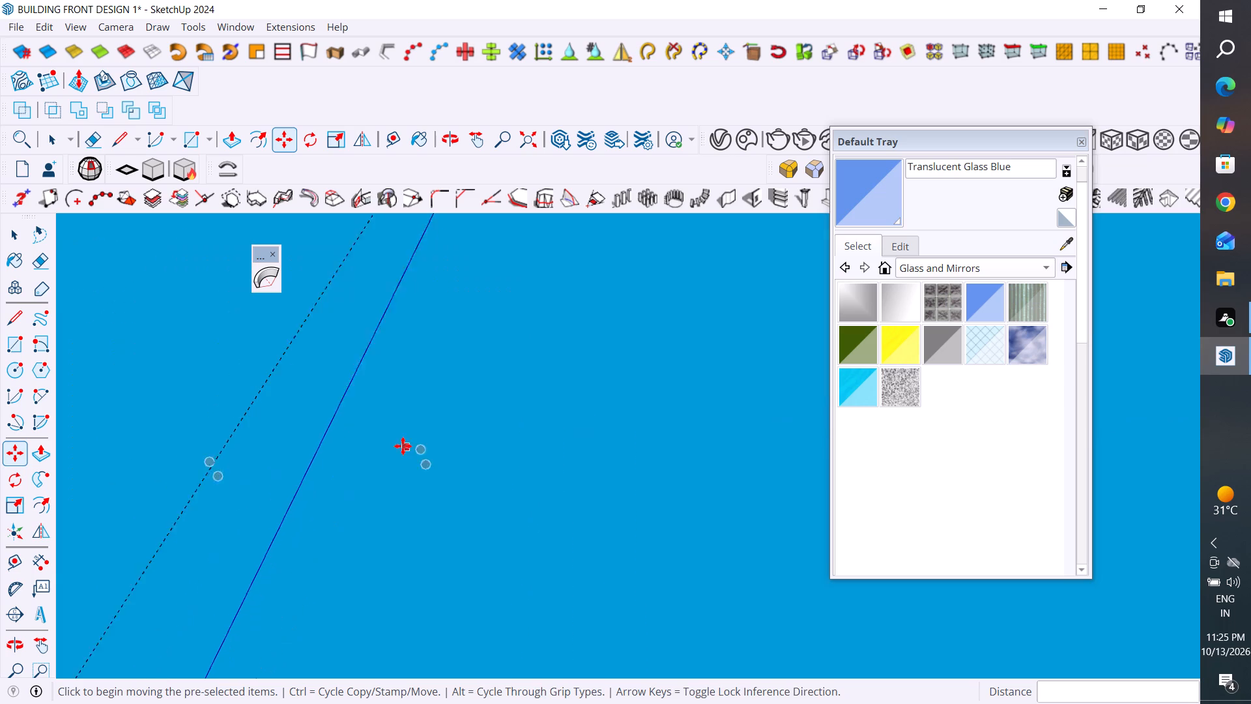
scroll(405, 466, down, 3)
click(415, 525)
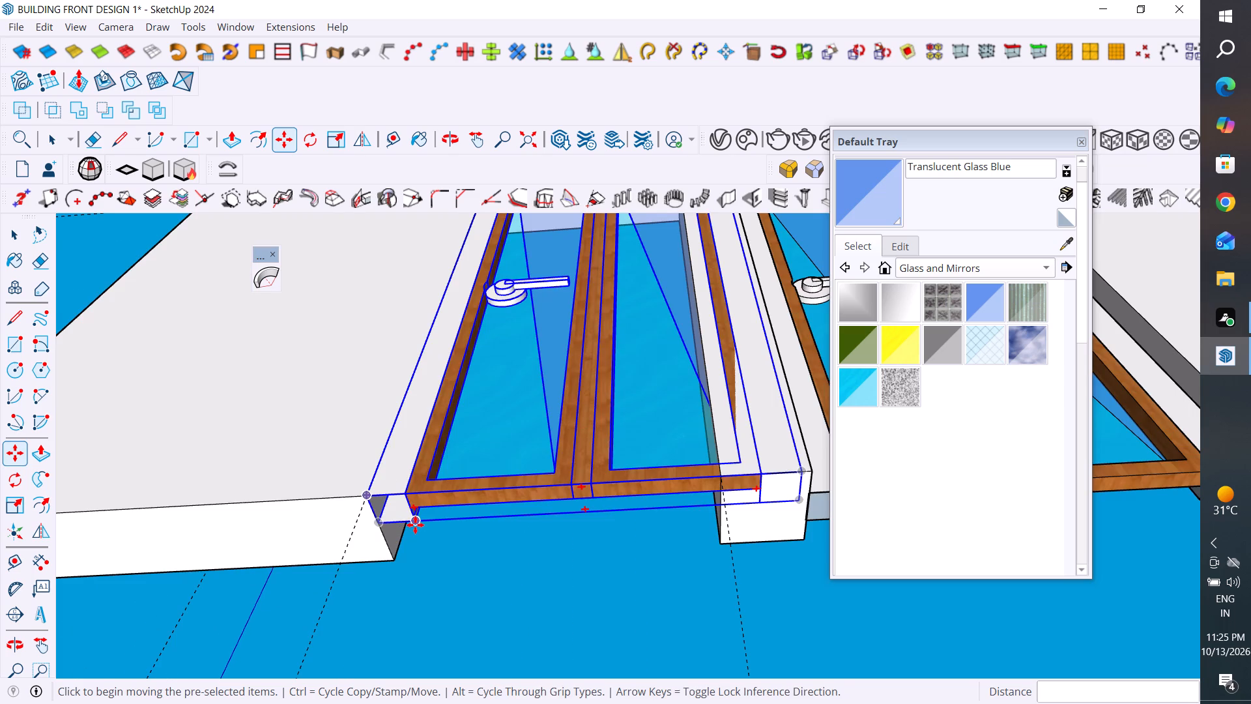
click(365, 493)
Move the door 5" into the wall's thickness, placing its wooden frame's lower corner on the midpoint of the opening's base edge.
scroll(580, 556, down, 7)
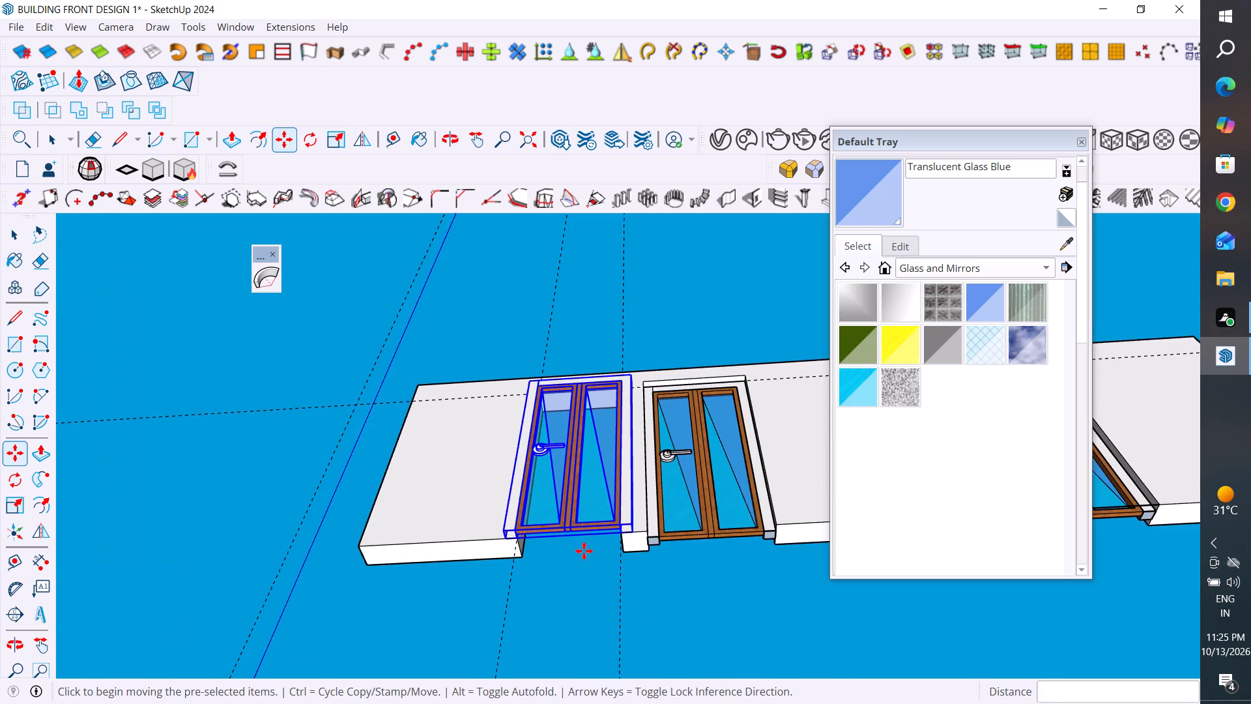
middle_drag(591, 551, 678, 703)
middle_drag(612, 313, 616, 443)
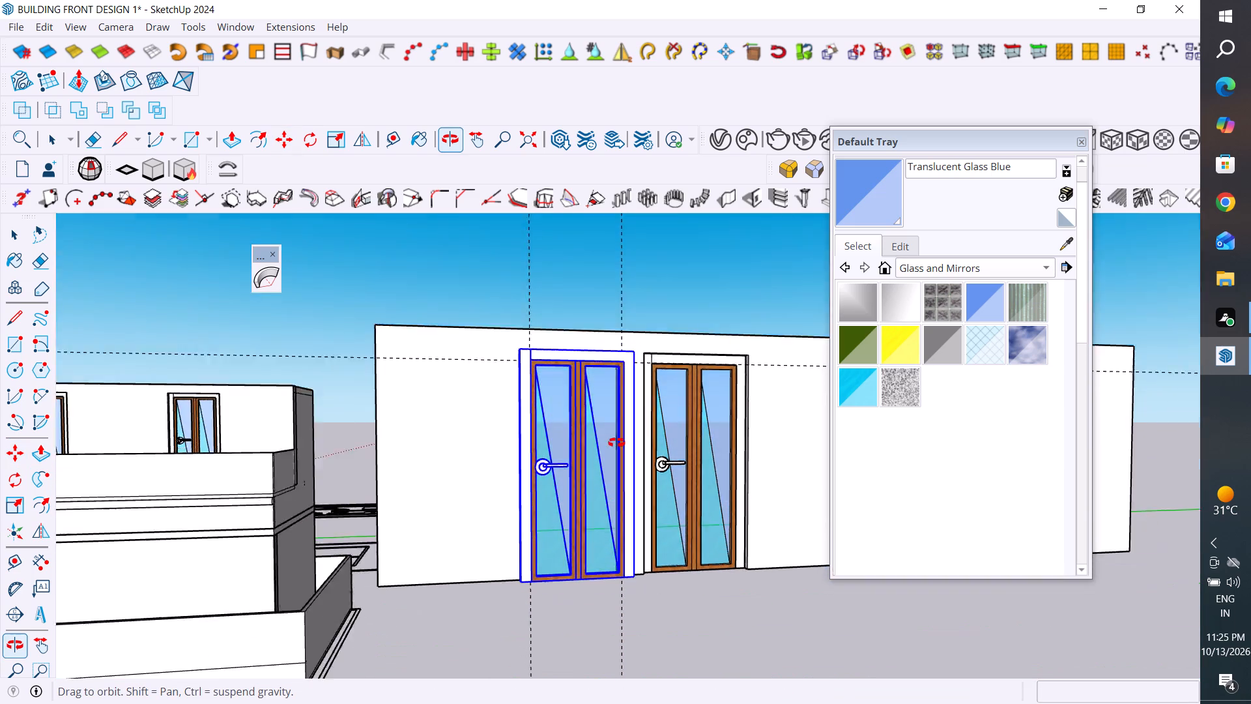
middle_drag(616, 443, 540, 555)
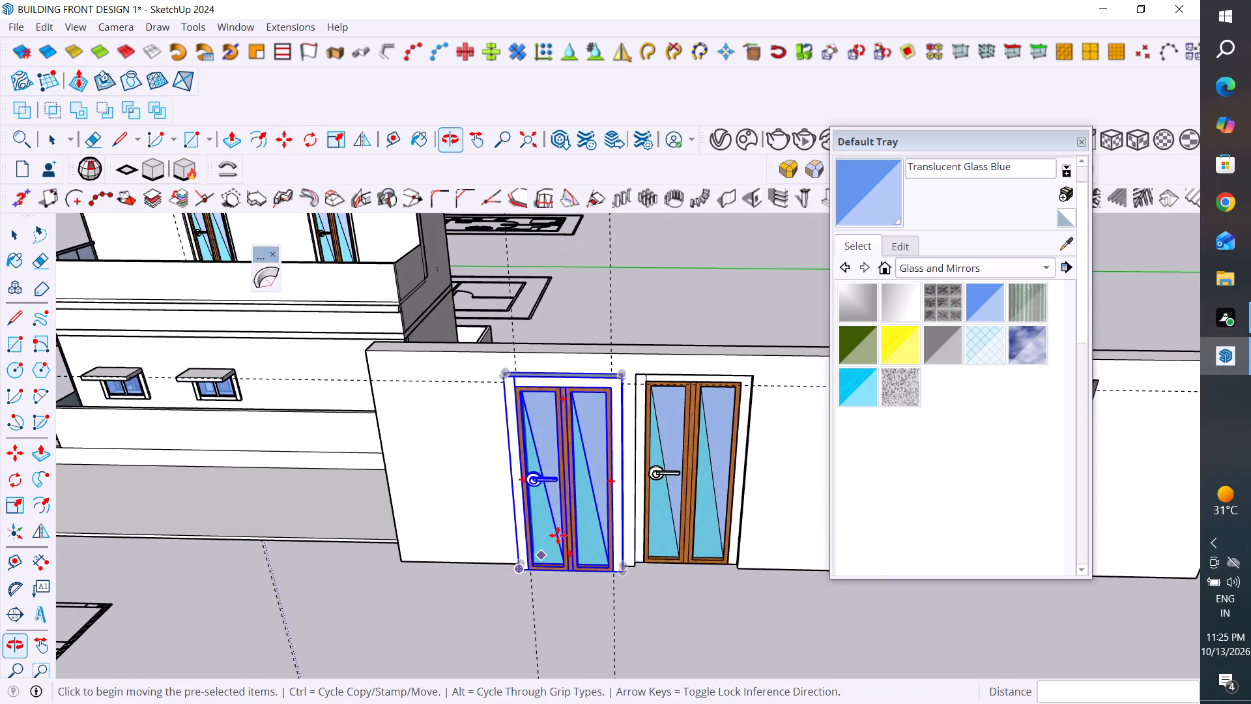
middle_drag(556, 541, 623, 568)
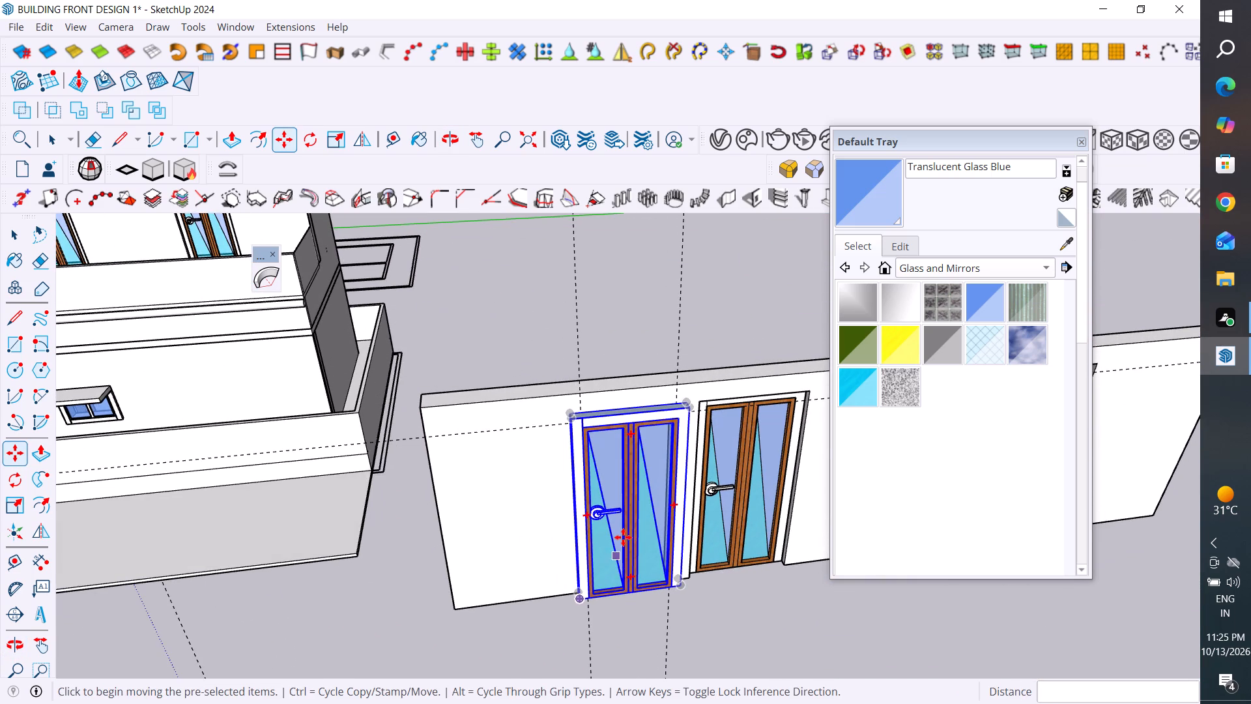
scroll(623, 537, up, 2)
middle_drag(611, 589, 615, 219)
scroll(544, 554, up, 3)
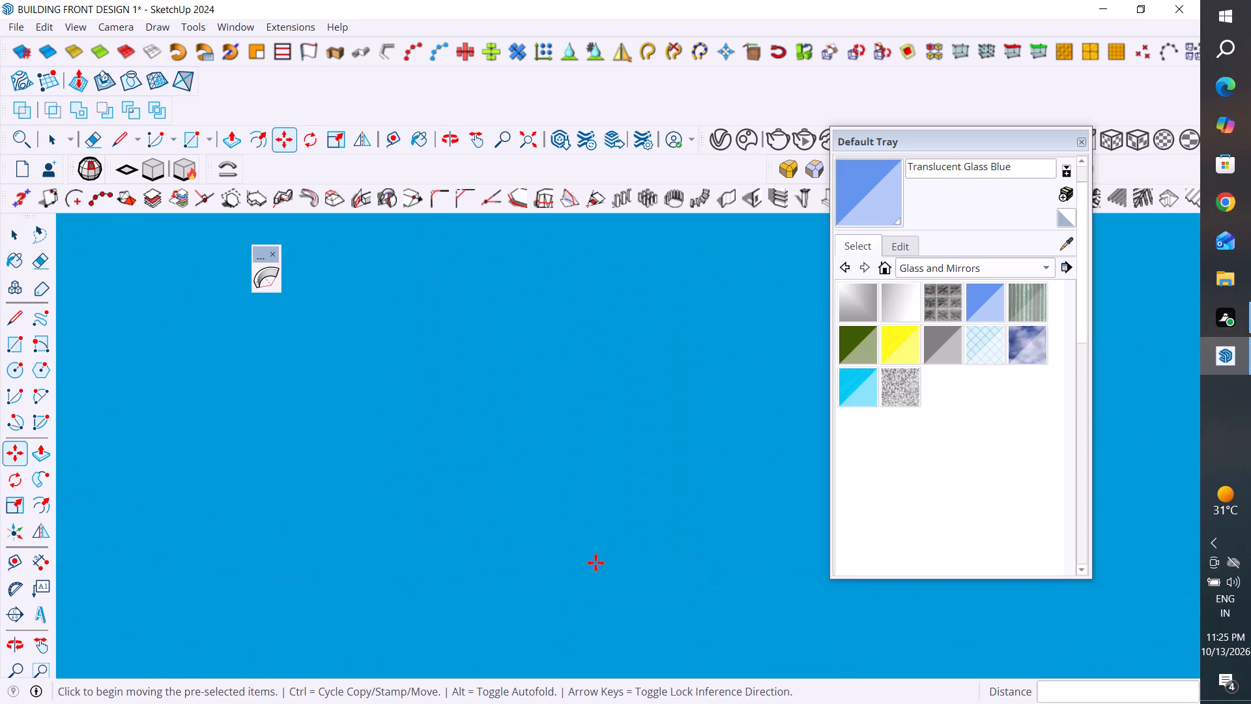
scroll(596, 565, down, 3)
middle_drag(639, 548, 538, 484)
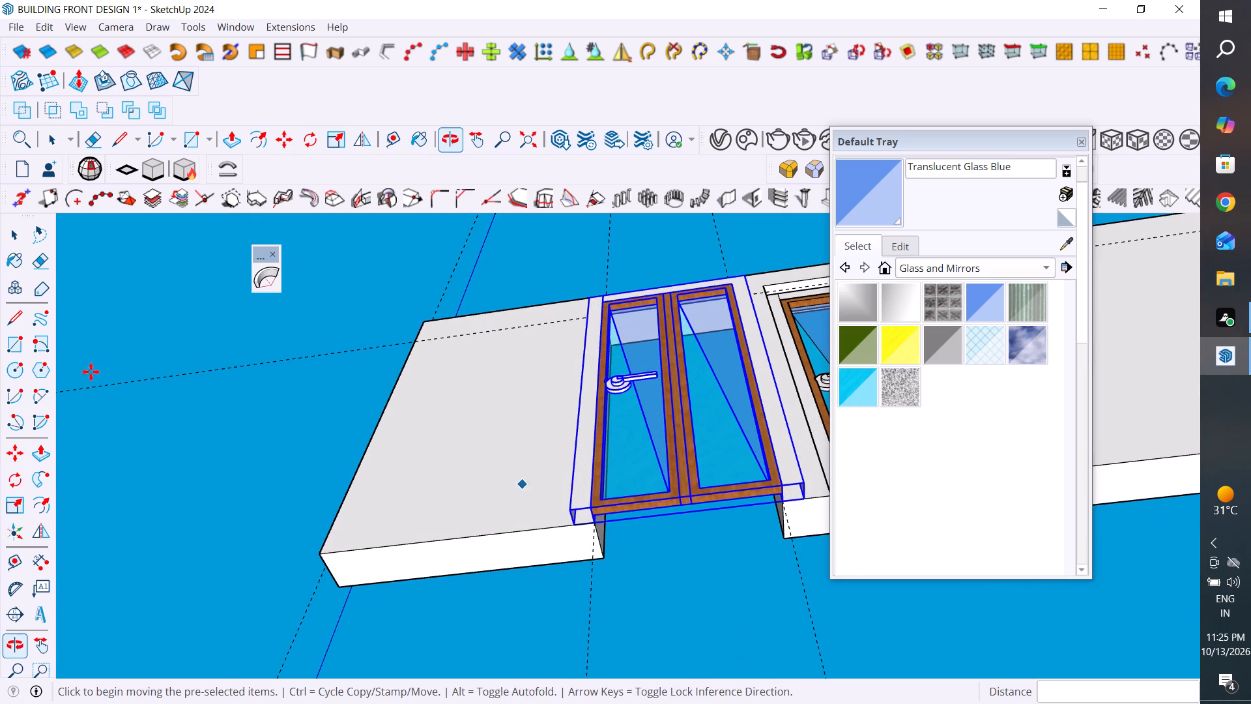
click(9, 235)
click(238, 403)
click(618, 507)
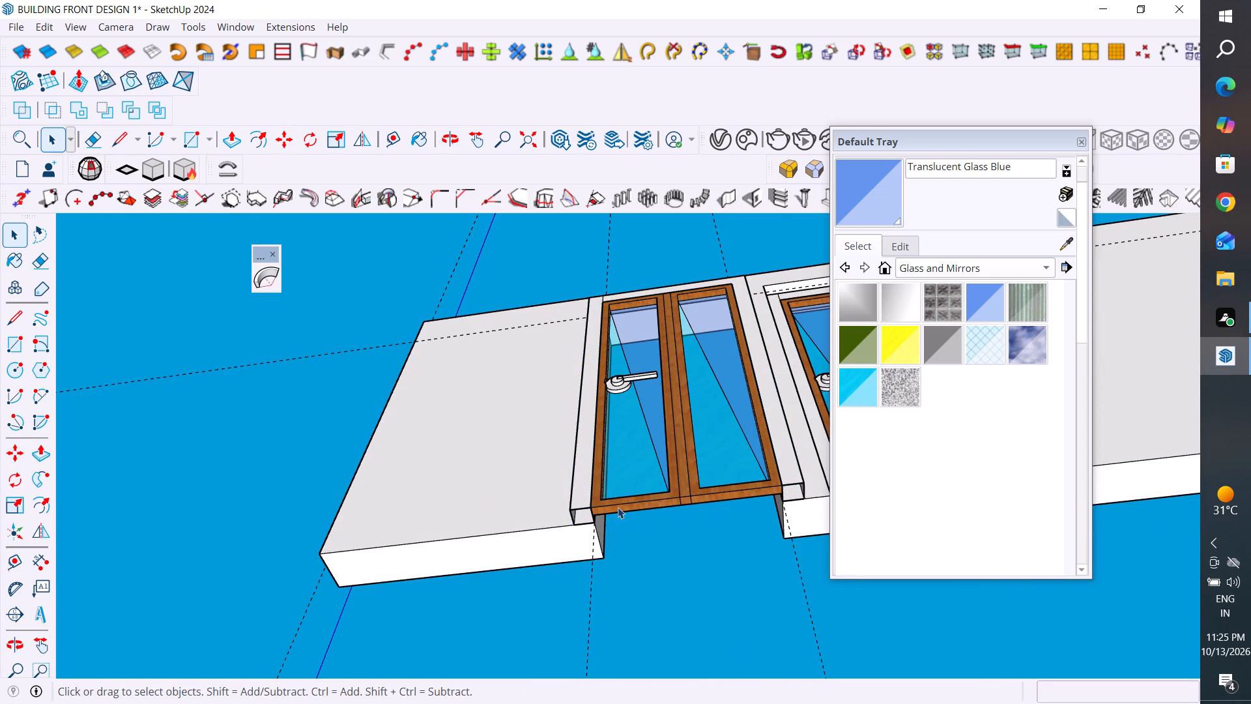
key(m)
middle_drag(668, 537, 646, 479)
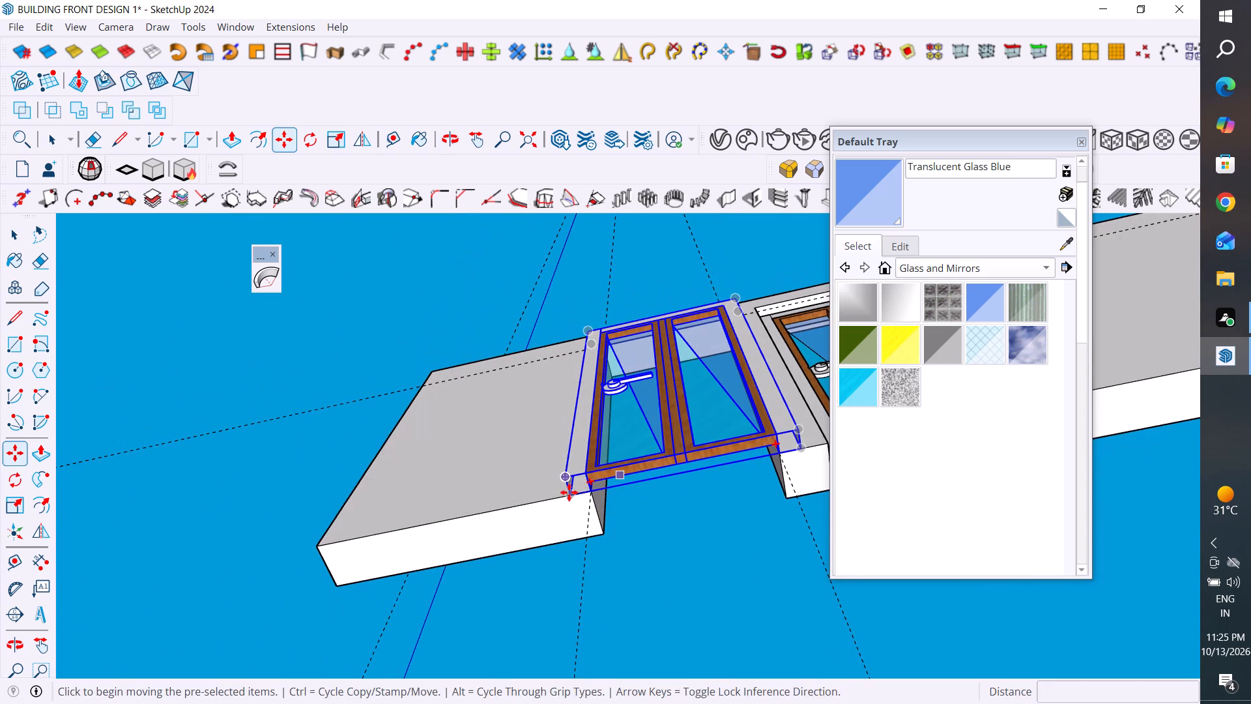
click(589, 494)
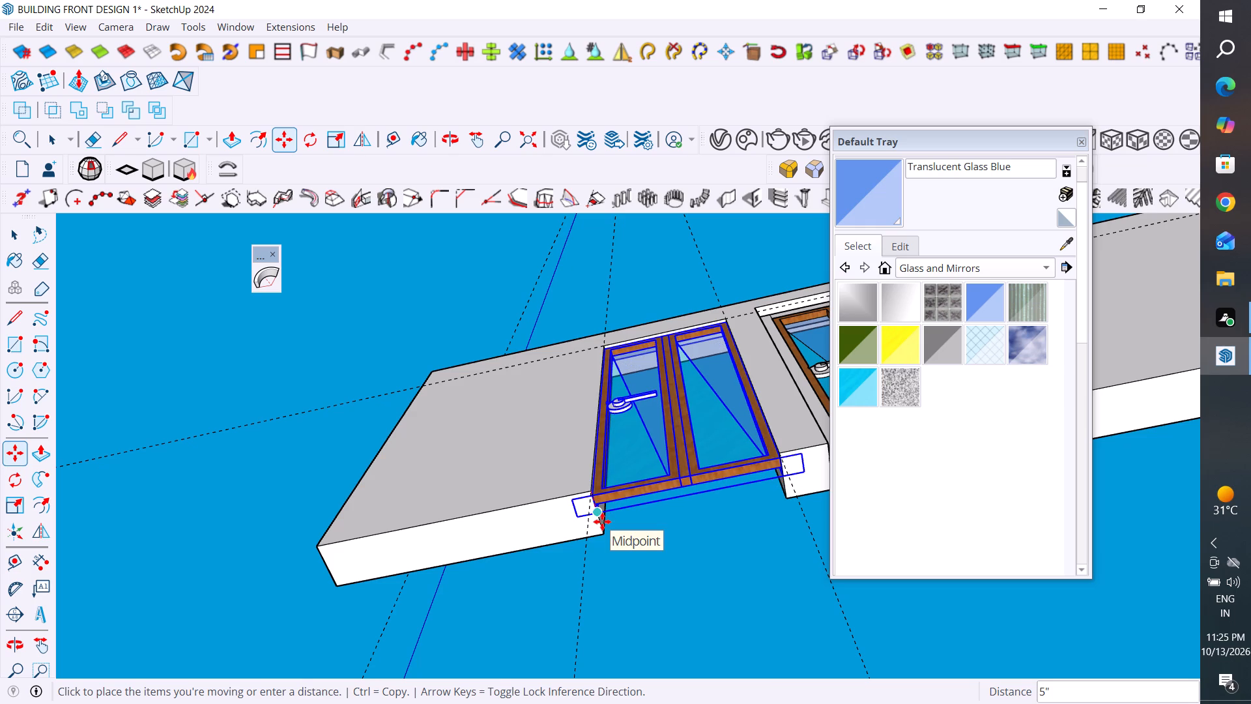
click(602, 521)
Nudge the door slightly at the opening's jamb nearest the neighbouring door.
scroll(424, 480, down, 4)
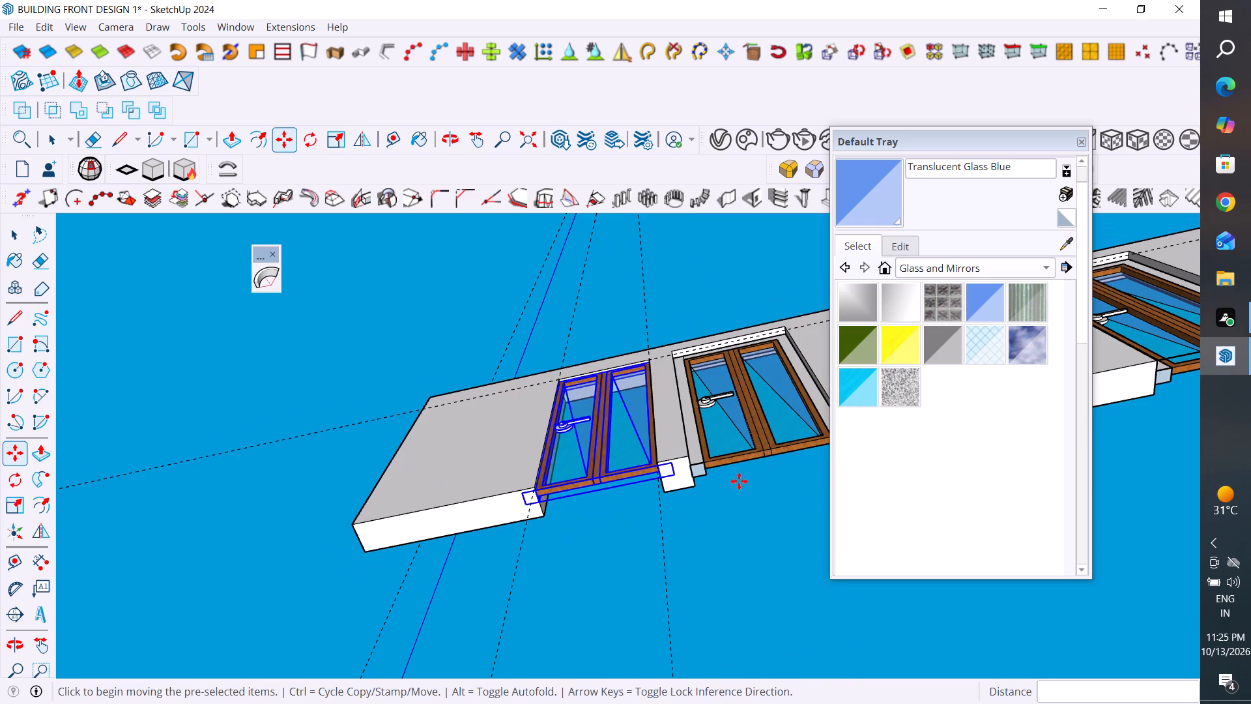
scroll(738, 473, up, 3)
middle_drag(701, 461, 695, 364)
scroll(661, 426, up, 3)
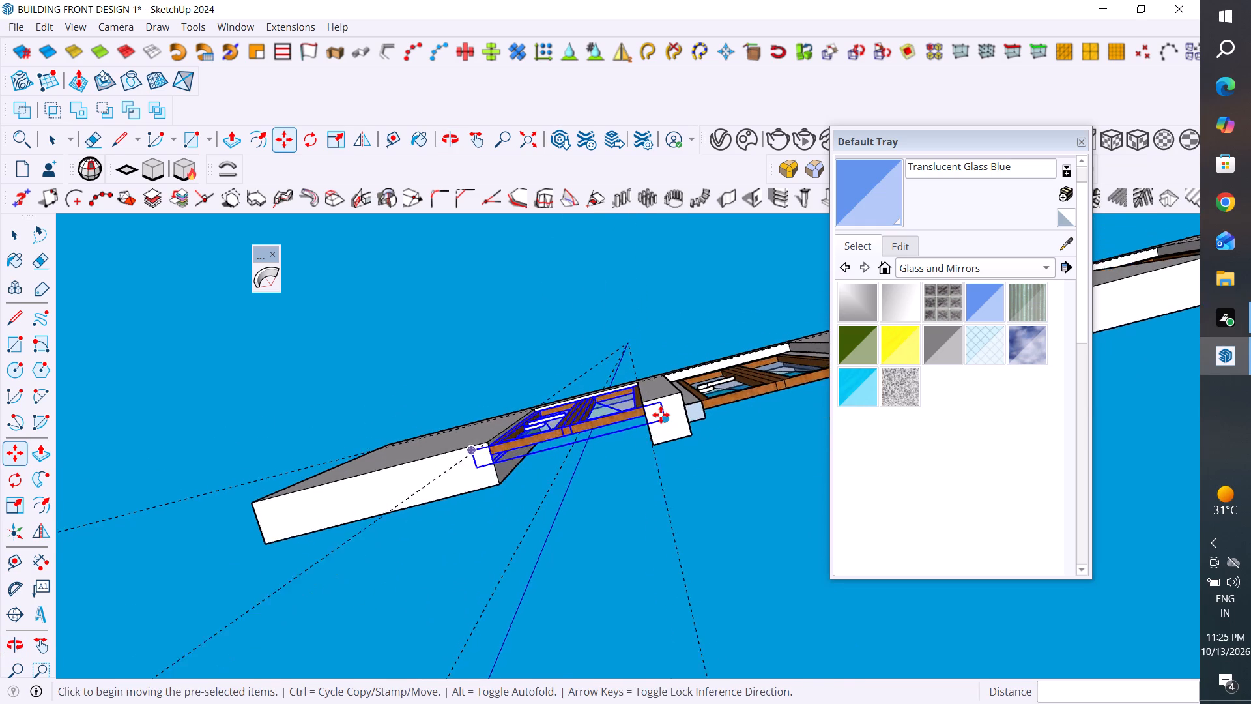
scroll(661, 415, up, 1)
middle_drag(676, 424, 655, 374)
click(639, 389)
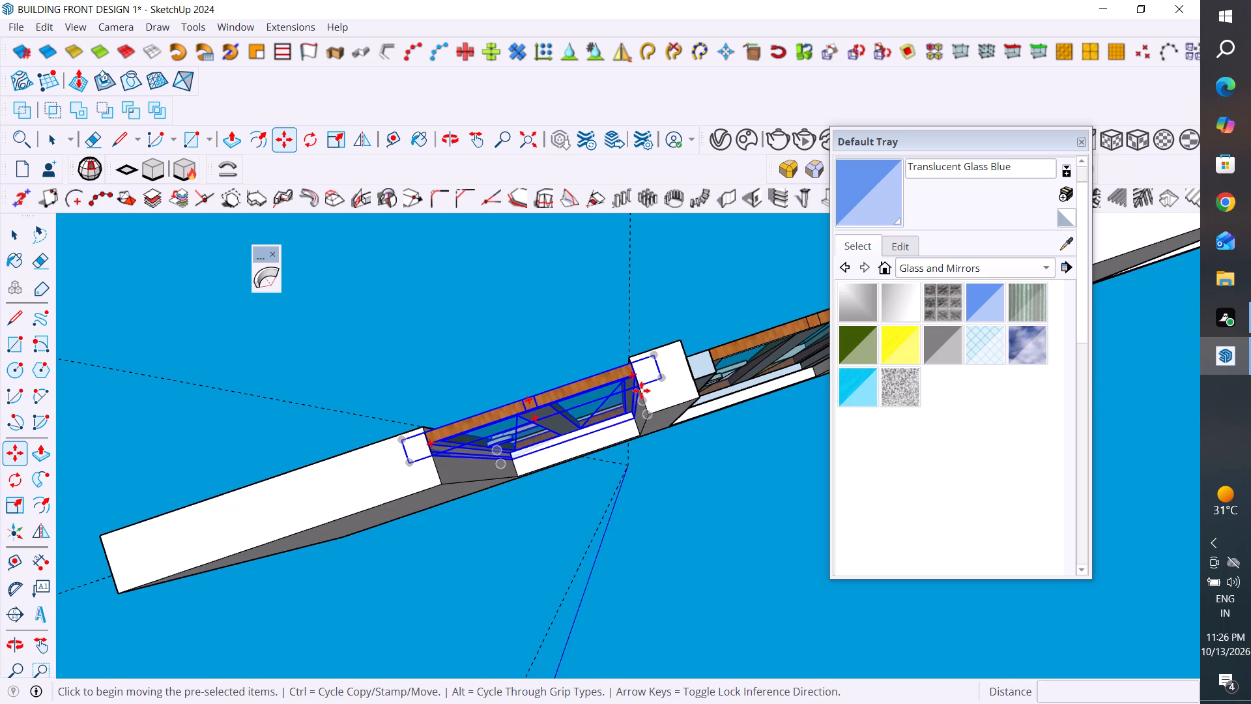
click(643, 399)
scroll(639, 415, down, 5)
scroll(629, 358, down, 1)
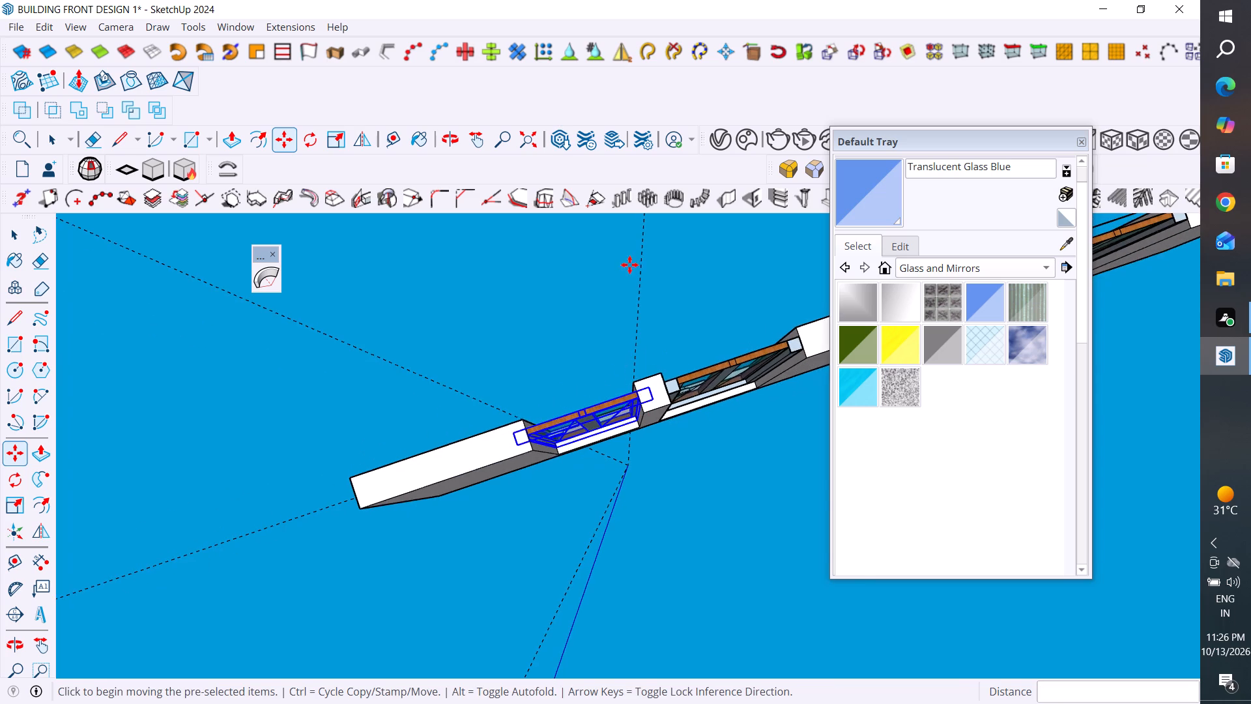
middle_drag(635, 276, 741, 628)
scroll(401, 447, down, 5)
middle_drag(503, 410, 355, 581)
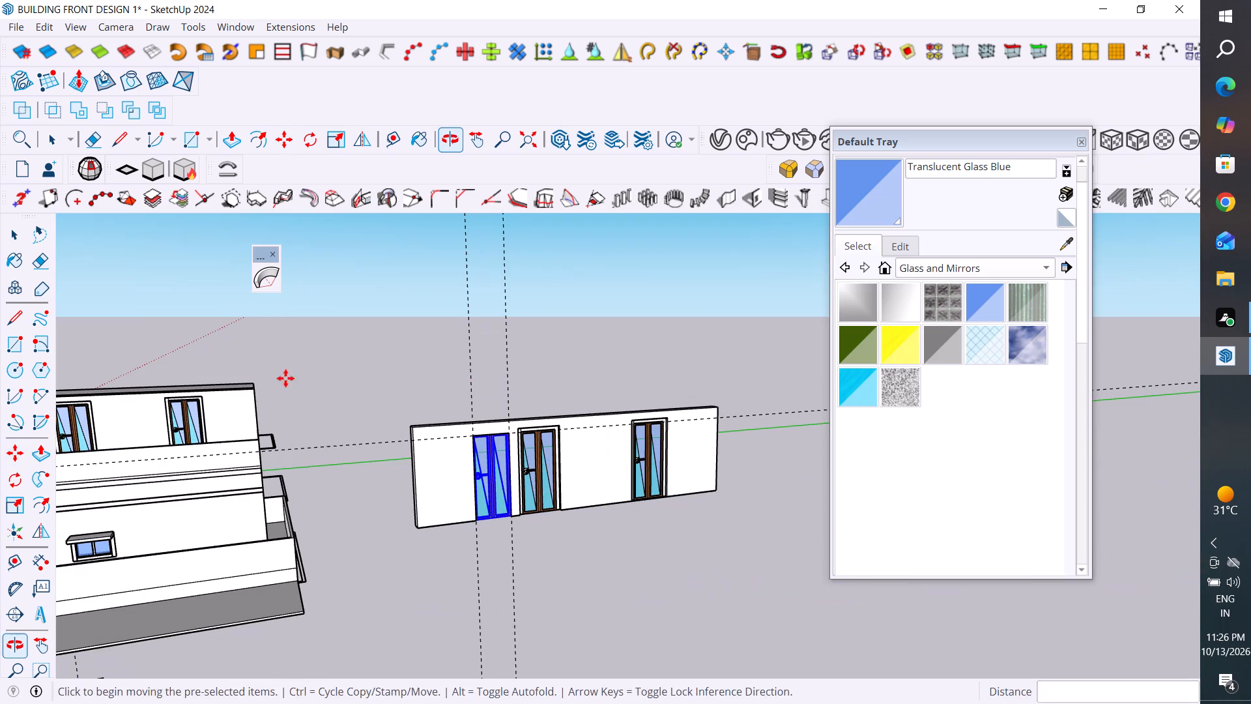
Delete the two vertical guides and the horizontal guide around the detached wall.
click(19, 239)
click(292, 338)
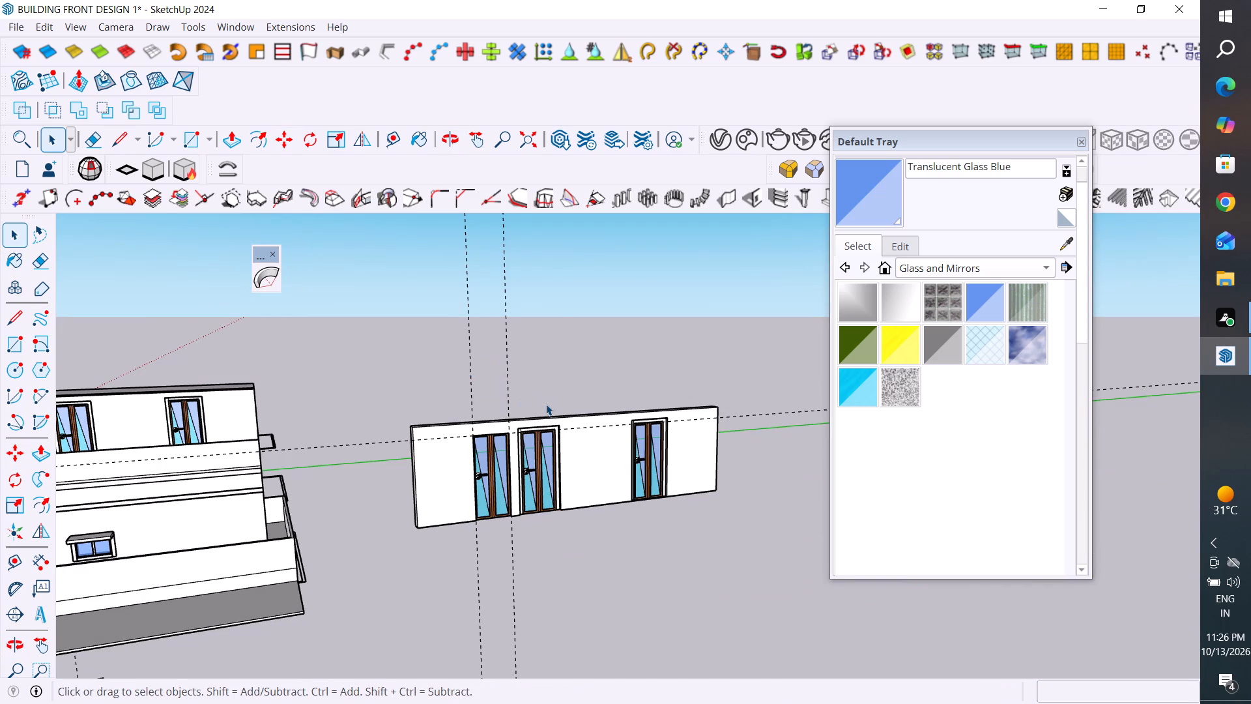
drag(554, 321, 433, 379)
key(Delete)
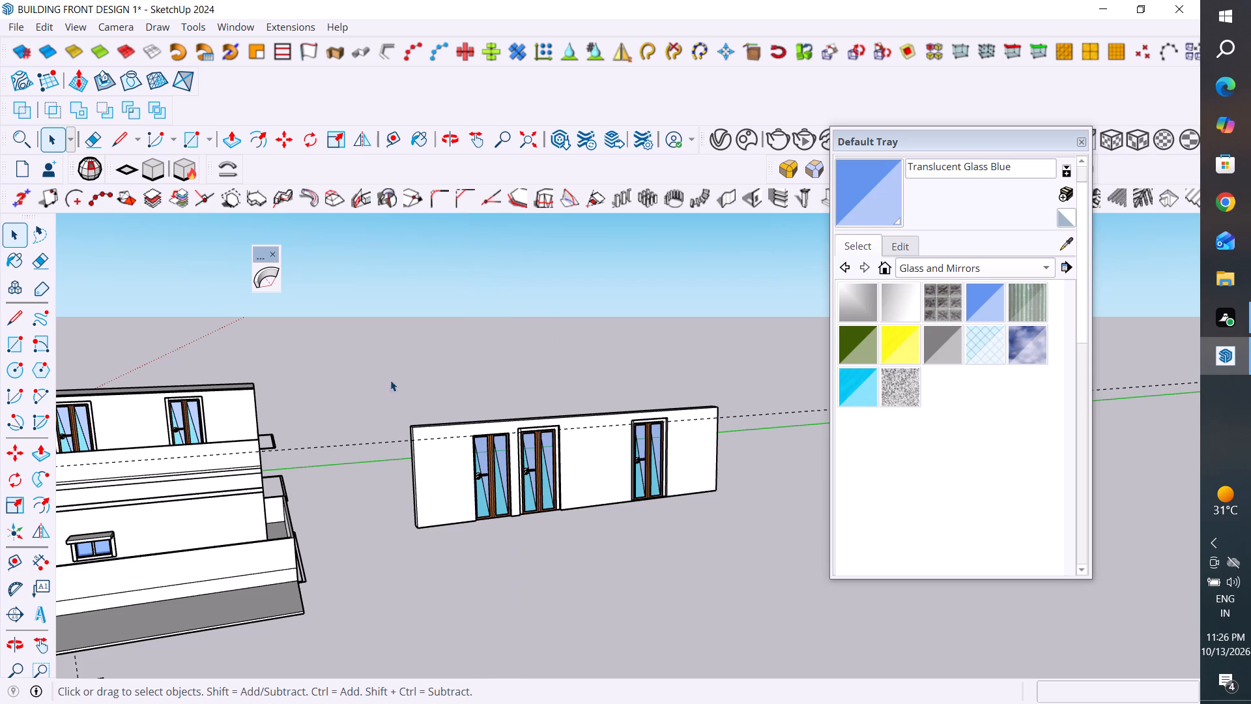
drag(399, 374, 358, 466)
key(Delete)
Move the building's upper-floor front wall with its two doors about 902" along the green axis, clear of the building.
scroll(560, 494, down, 5)
middle_drag(644, 530, 569, 556)
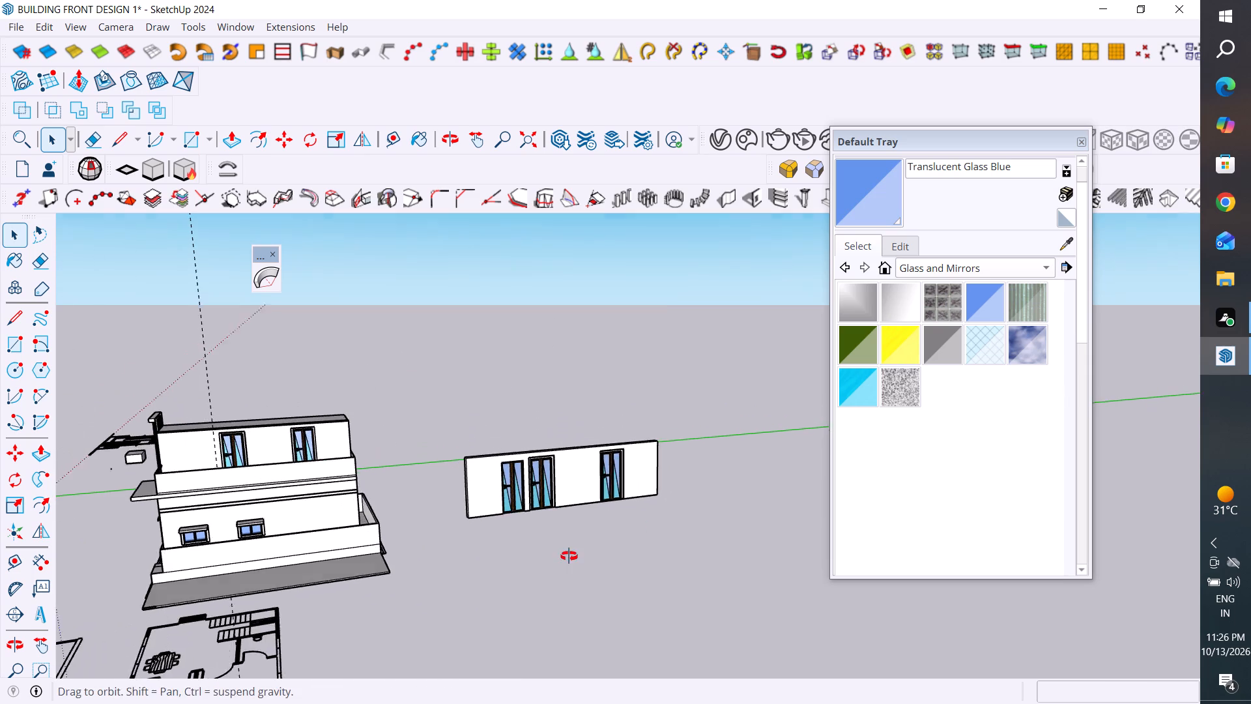
middle_drag(569, 556, 567, 559)
click(285, 435)
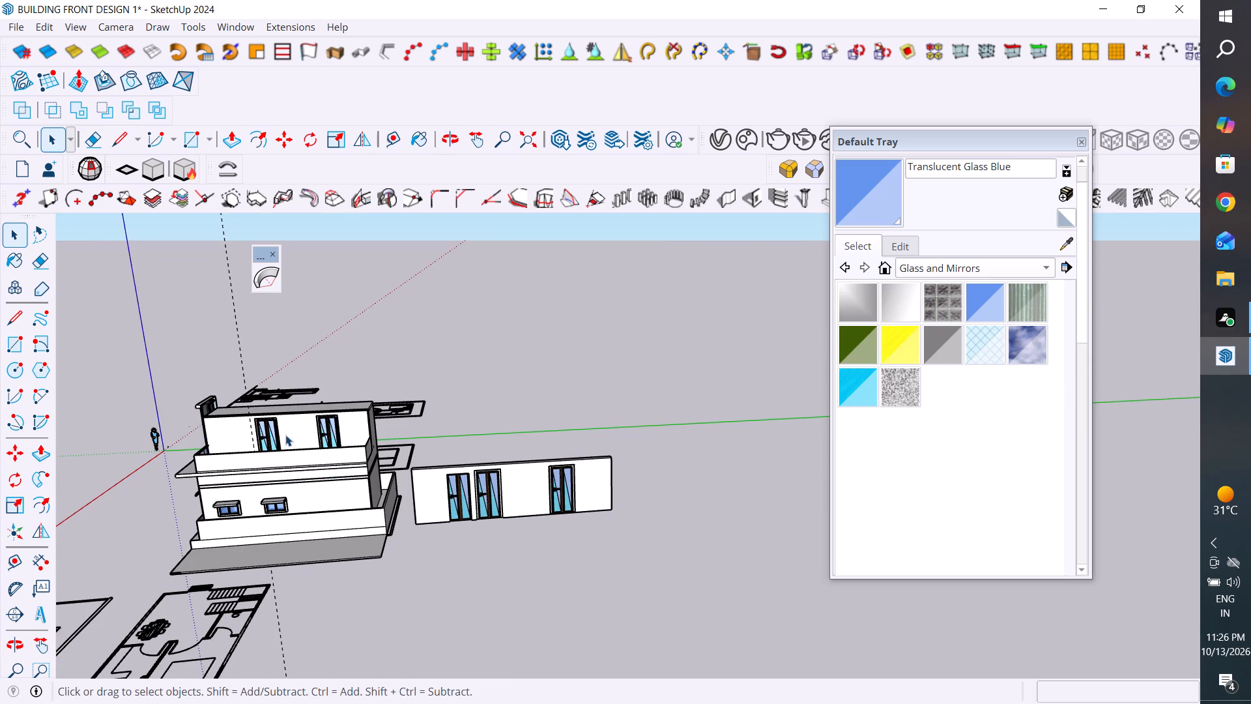
key(m)
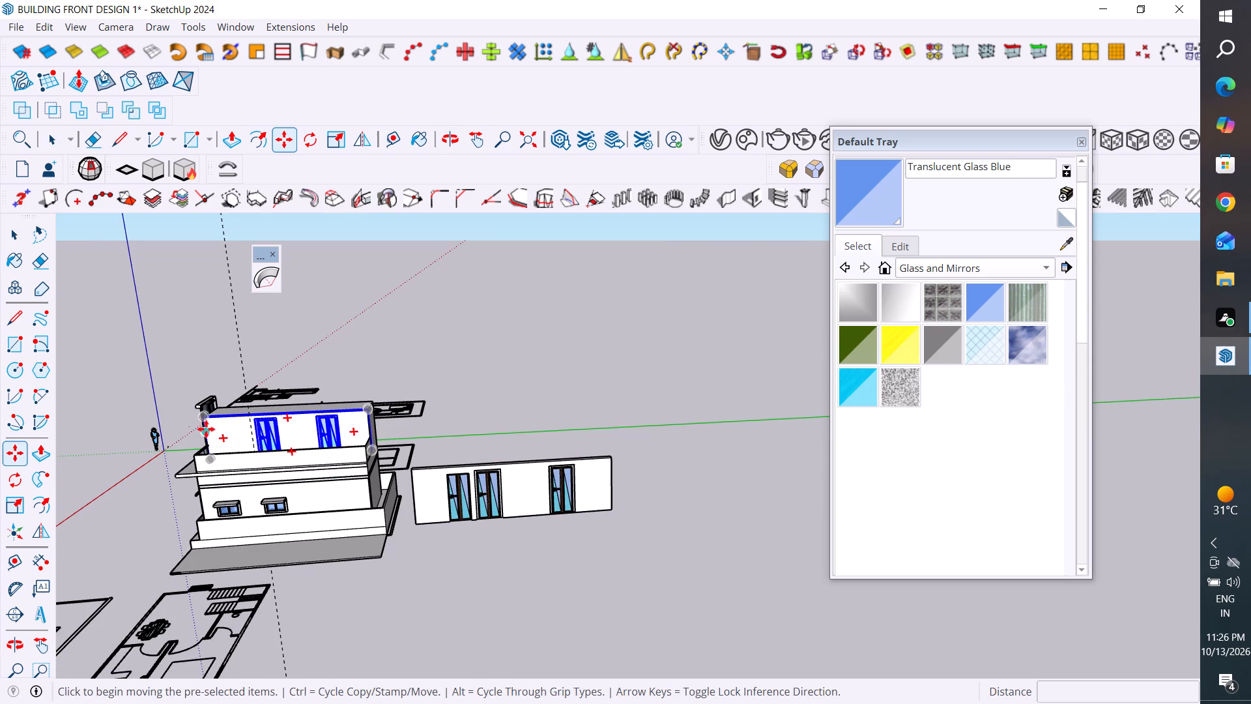
click(205, 420)
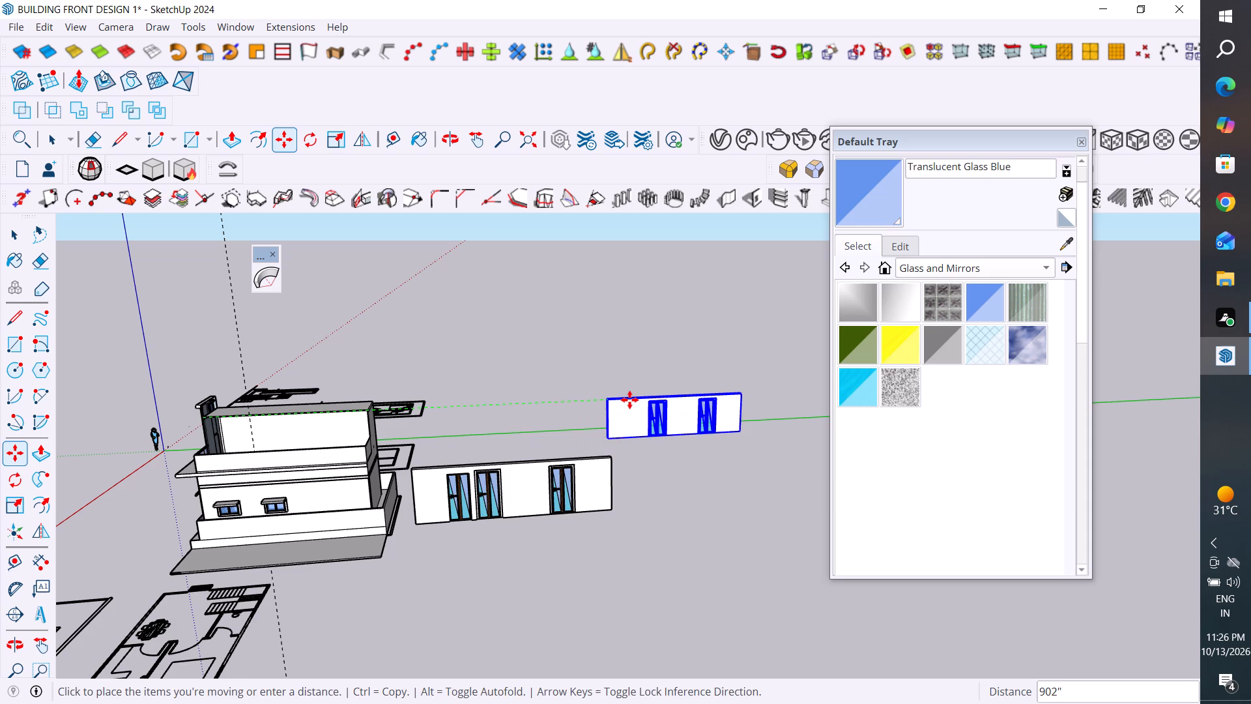
click(629, 400)
Examine how the new glazed door sits in the detached wall's opening, comparing its frame with the neighbouring door's.
scroll(453, 522, up, 7)
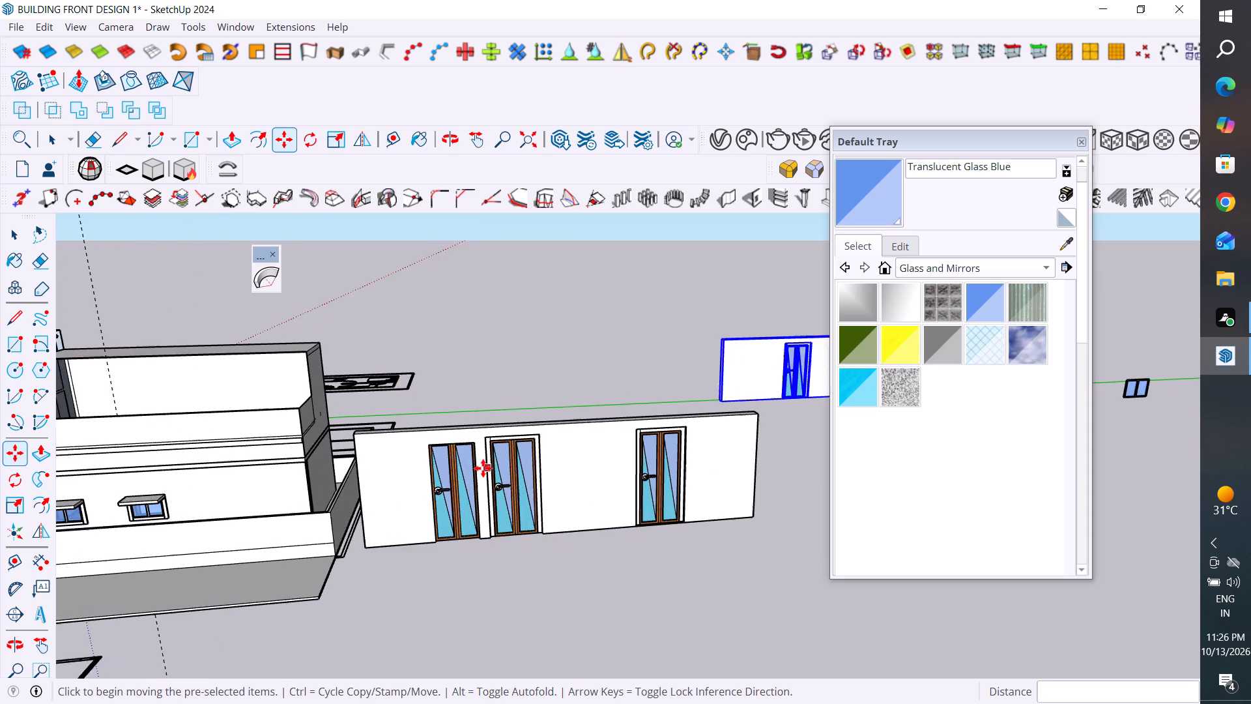
scroll(483, 468, up, 1)
middle_drag(445, 465, 477, 398)
scroll(488, 465, up, 1)
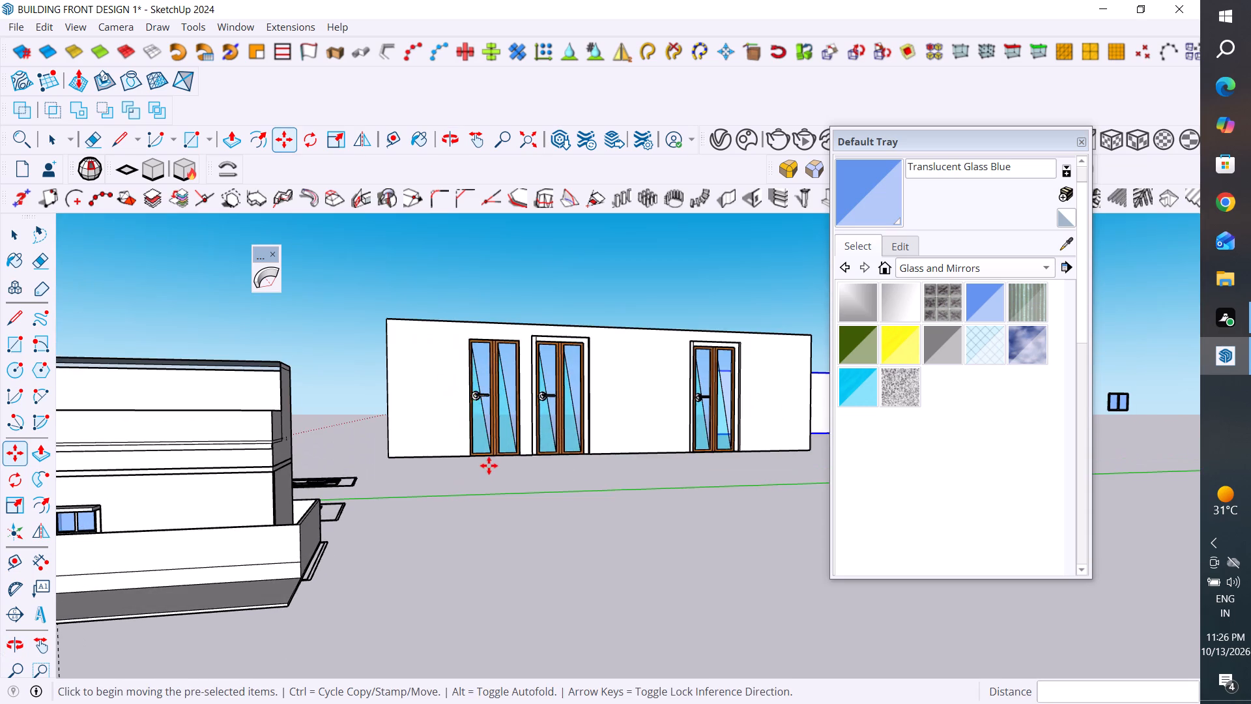
scroll(489, 465, up, 1)
scroll(486, 536, down, 3)
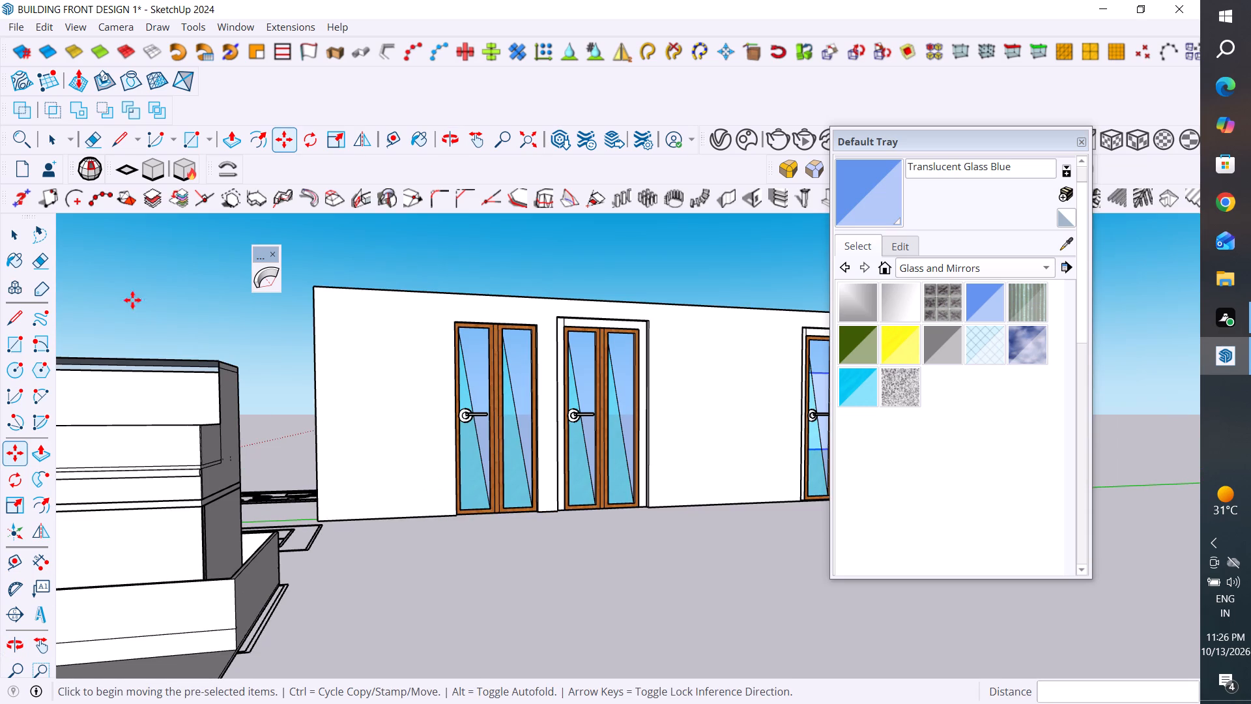
click(14, 241)
middle_drag(624, 547, 509, 389)
scroll(509, 389, down, 1)
middle_drag(426, 319, 465, 289)
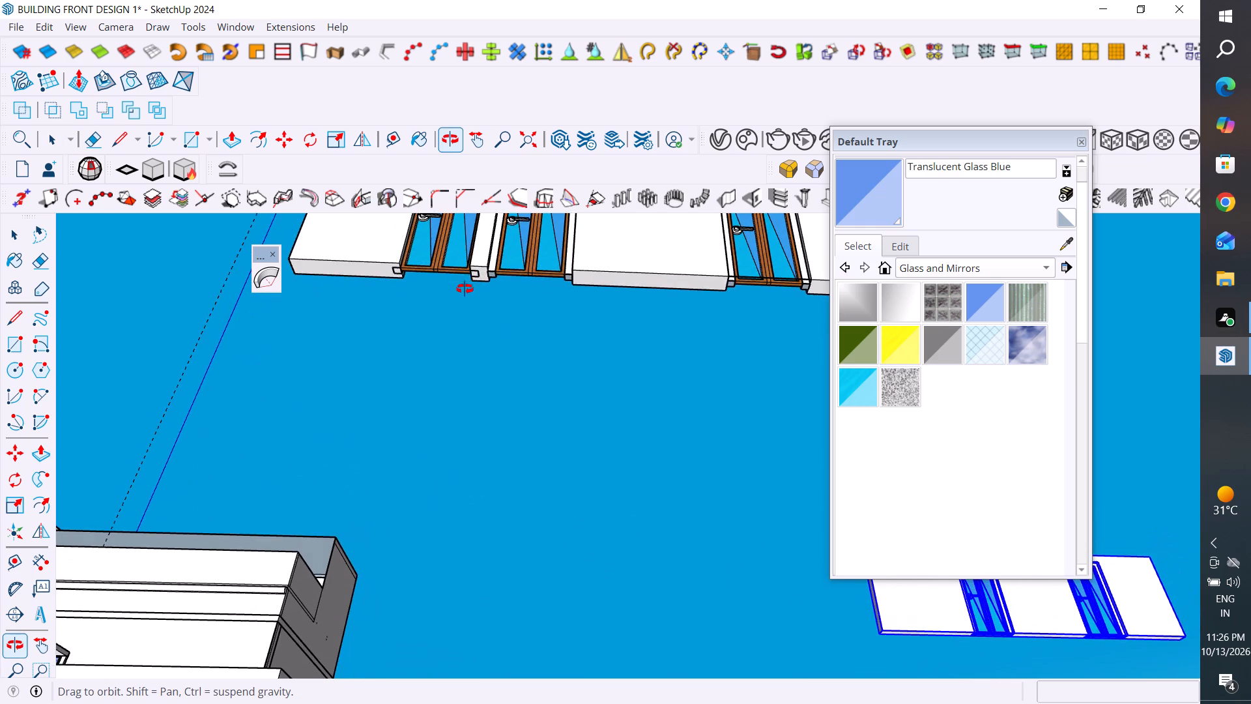
middle_drag(465, 289, 483, 381)
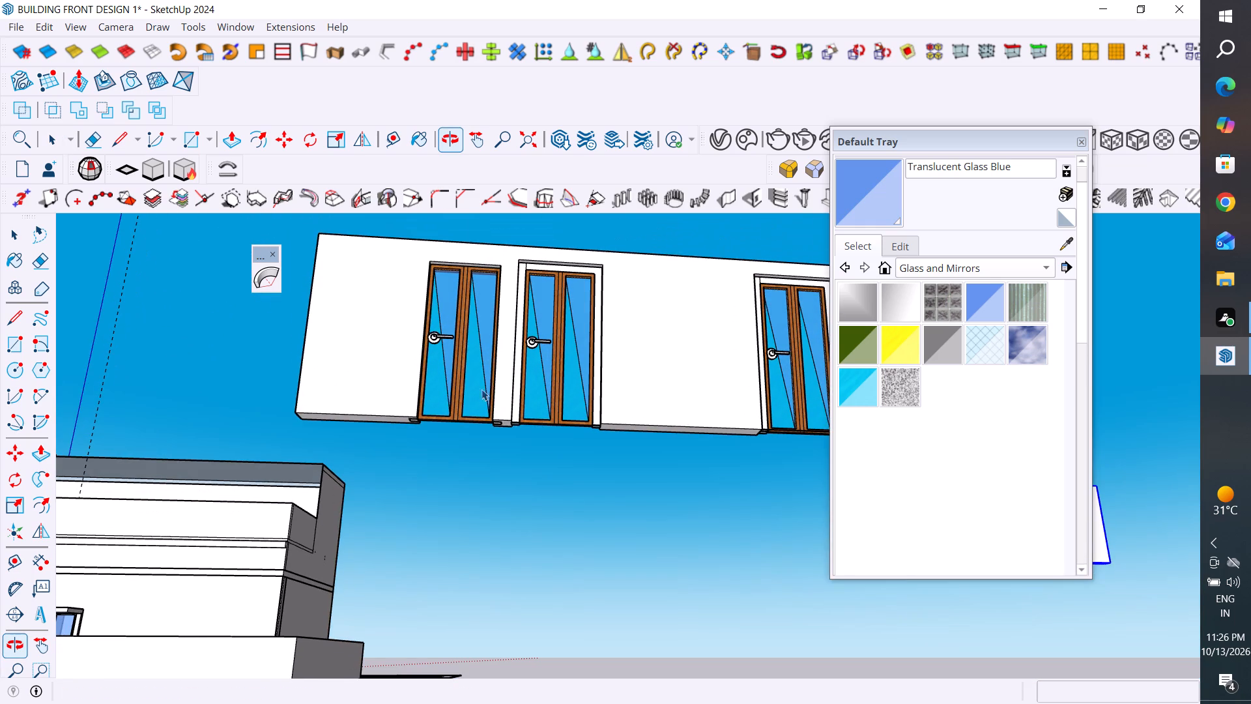
middle_drag(504, 405, 538, 465)
scroll(480, 396, up, 2)
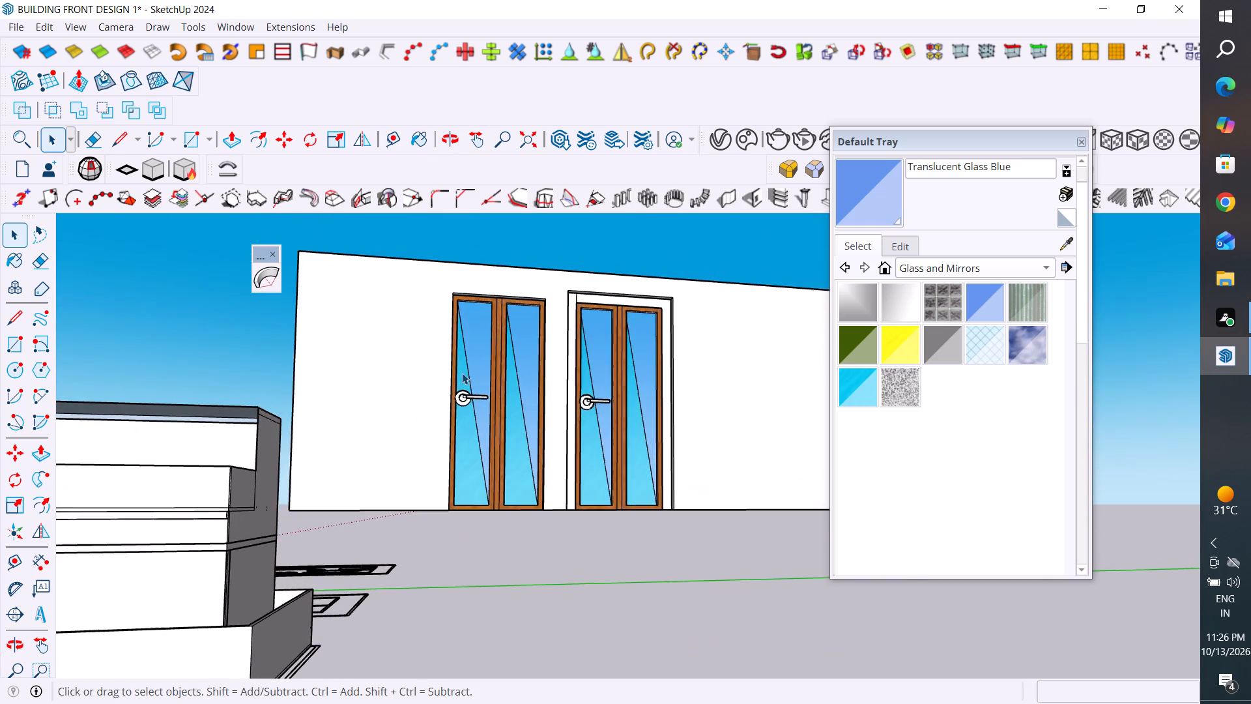
scroll(462, 373, up, 2)
middle_drag(449, 413, 315, 620)
scroll(445, 447, up, 2)
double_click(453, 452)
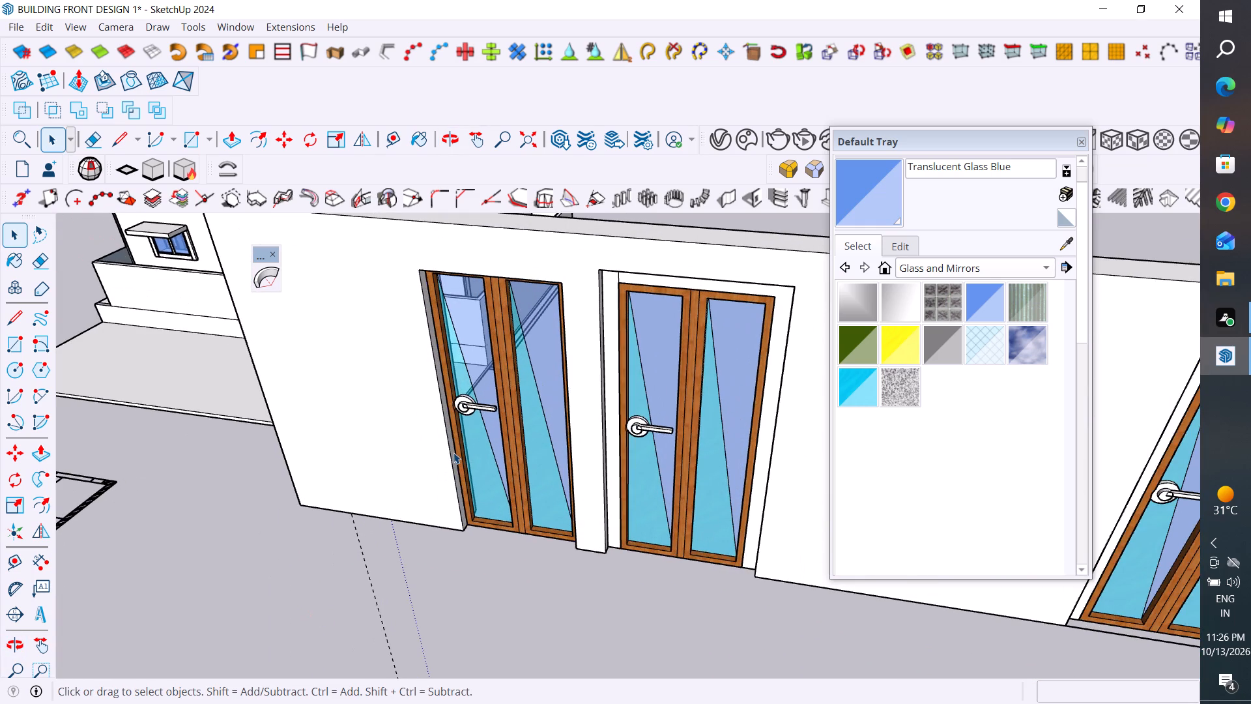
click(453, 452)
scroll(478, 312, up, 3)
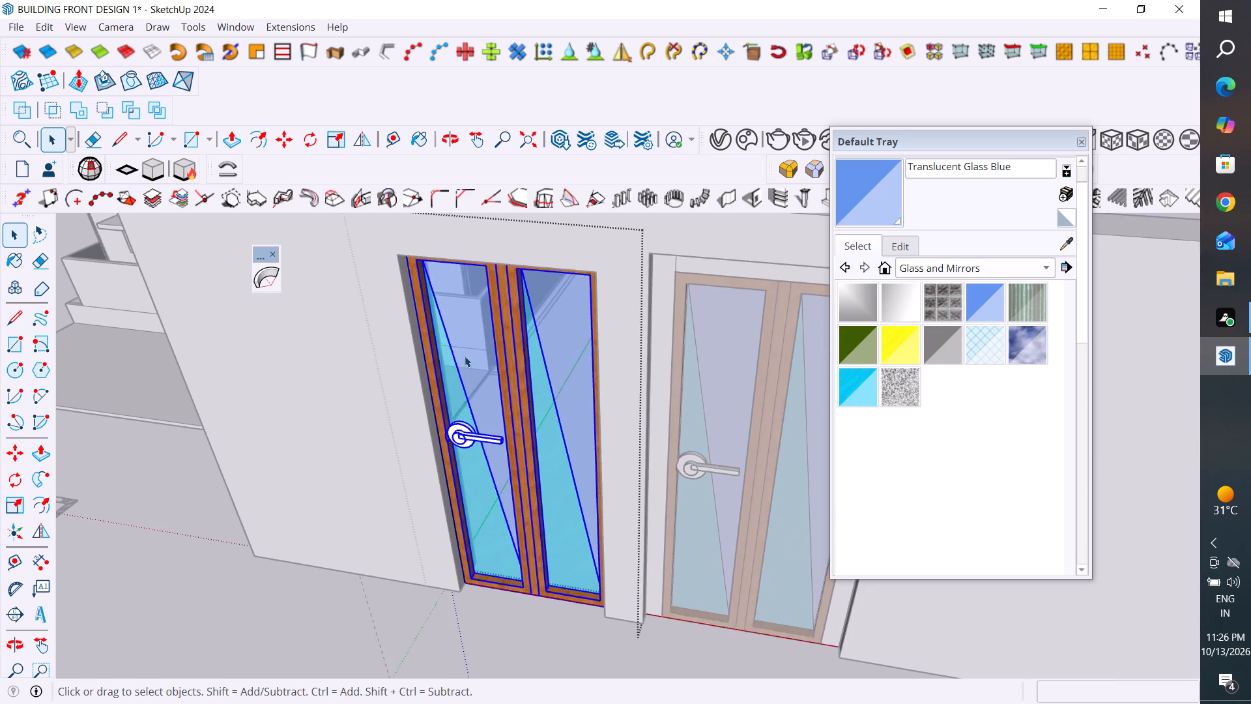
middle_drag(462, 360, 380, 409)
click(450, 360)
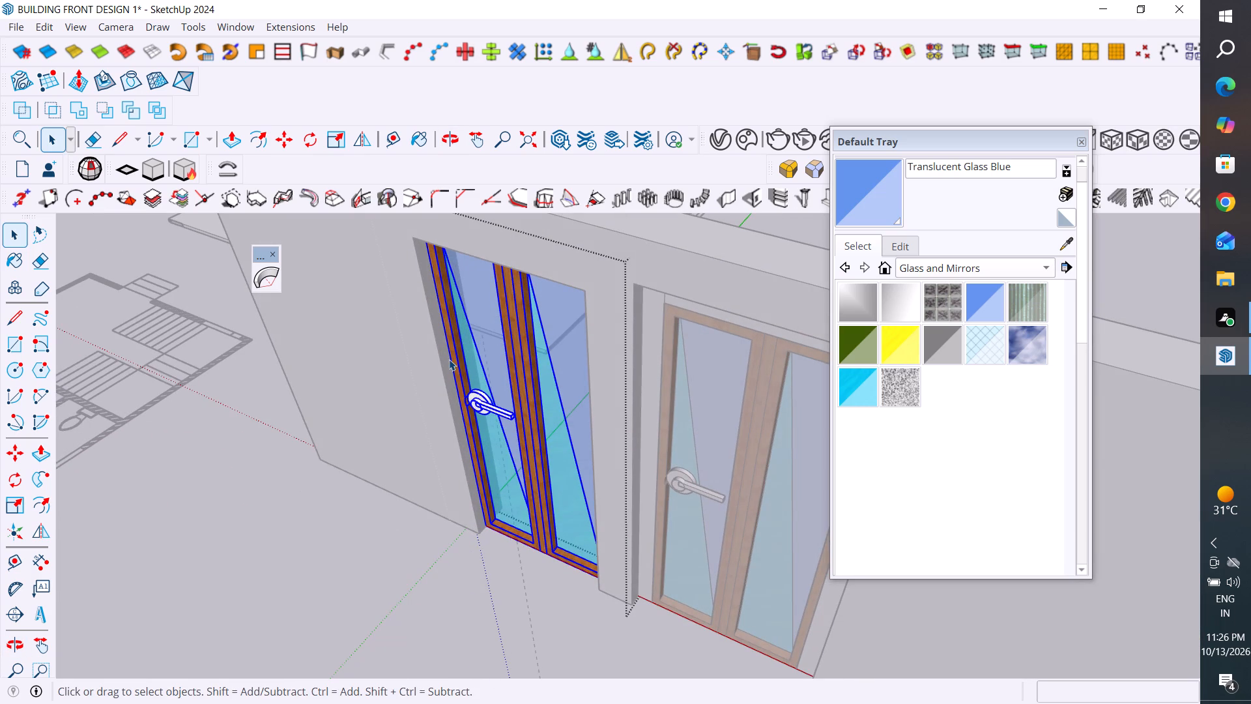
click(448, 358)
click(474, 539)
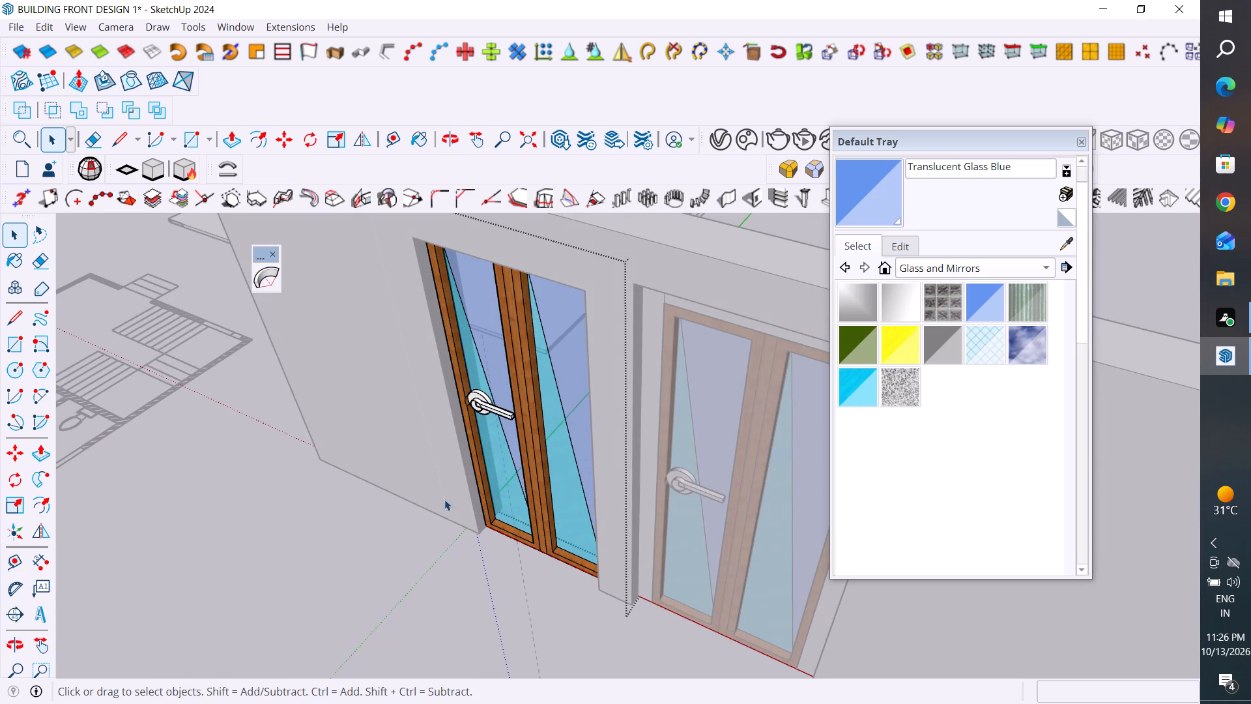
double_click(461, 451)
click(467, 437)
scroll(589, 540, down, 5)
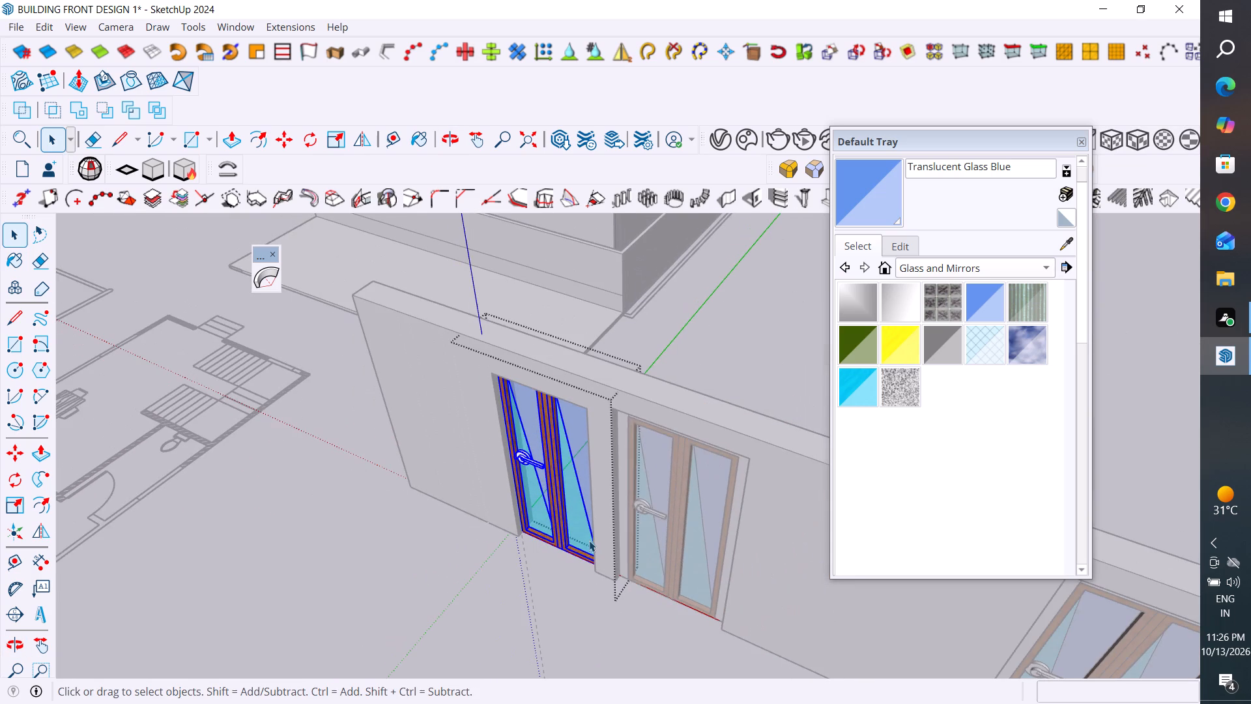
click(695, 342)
Push the opening's jamb face on the new door's handle side back 4" to the outer corner of the embedded frame.
middle_drag(581, 329, 496, 327)
middle_drag(354, 303, 469, 375)
scroll(470, 371, up, 1)
scroll(323, 473, down, 4)
middle_drag(359, 550, 399, 439)
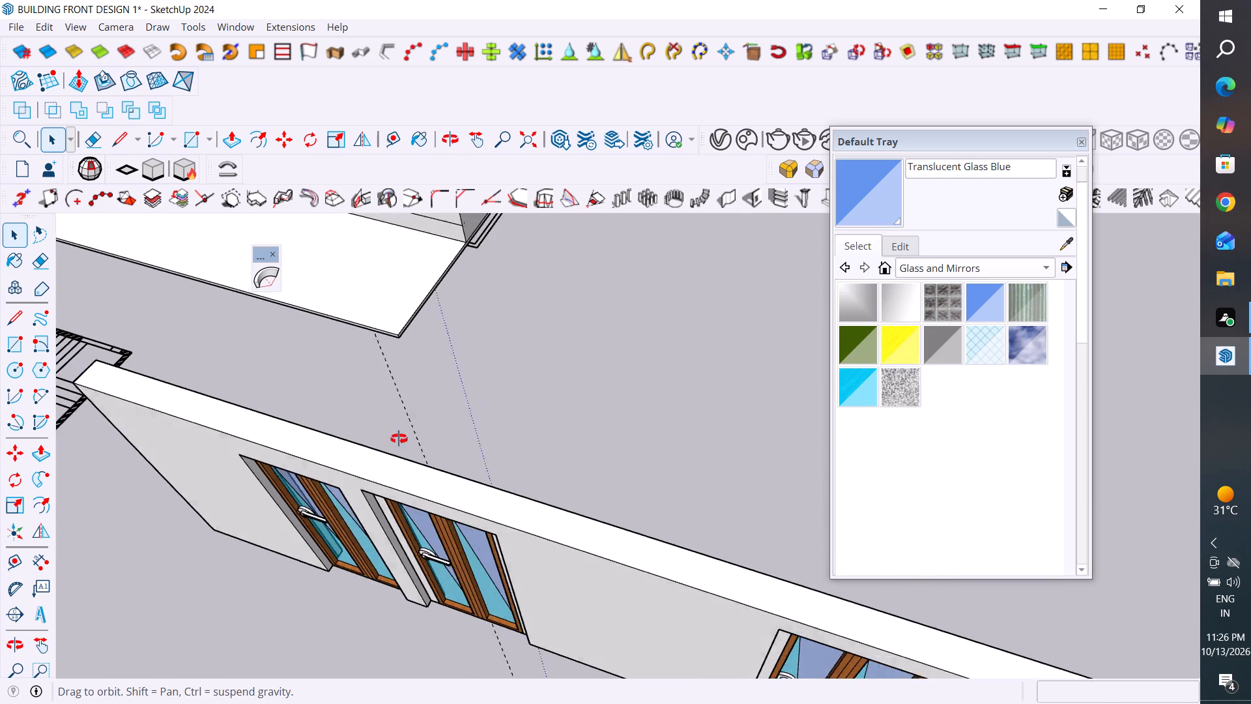
middle_drag(399, 439, 335, 363)
scroll(513, 586, down, 10)
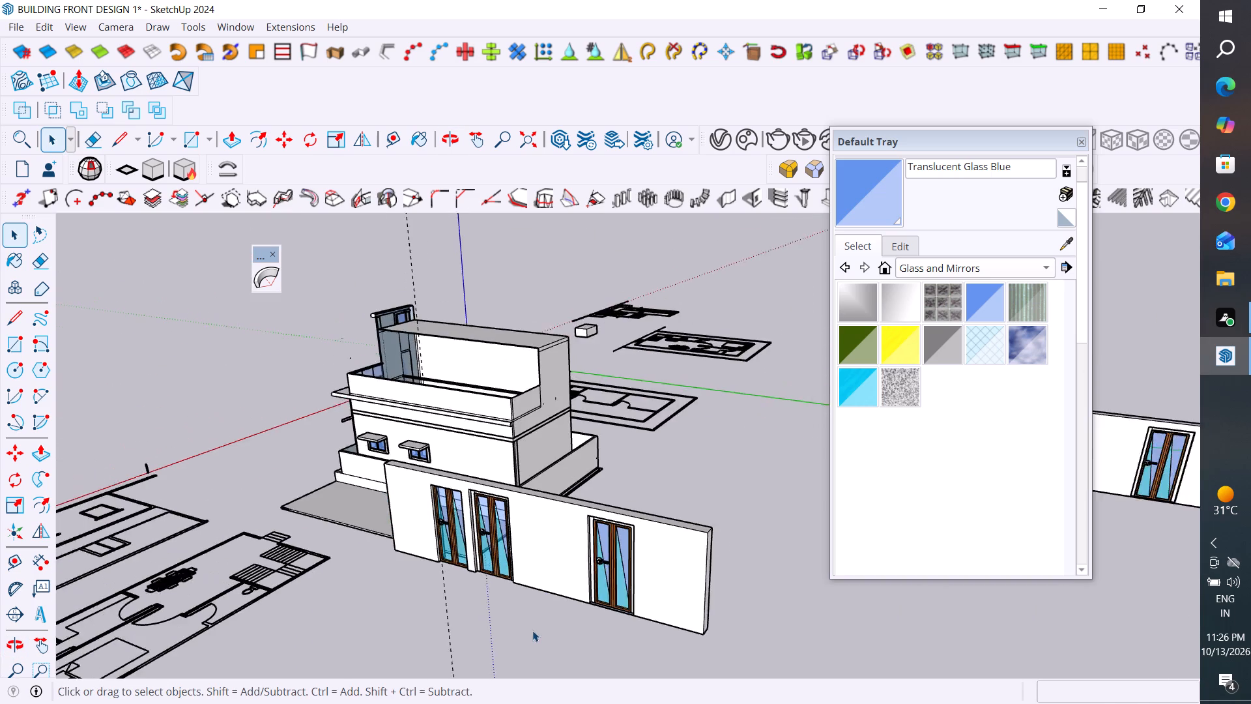
scroll(477, 501, up, 7)
middle_drag(469, 553, 403, 490)
scroll(469, 553, up, 1)
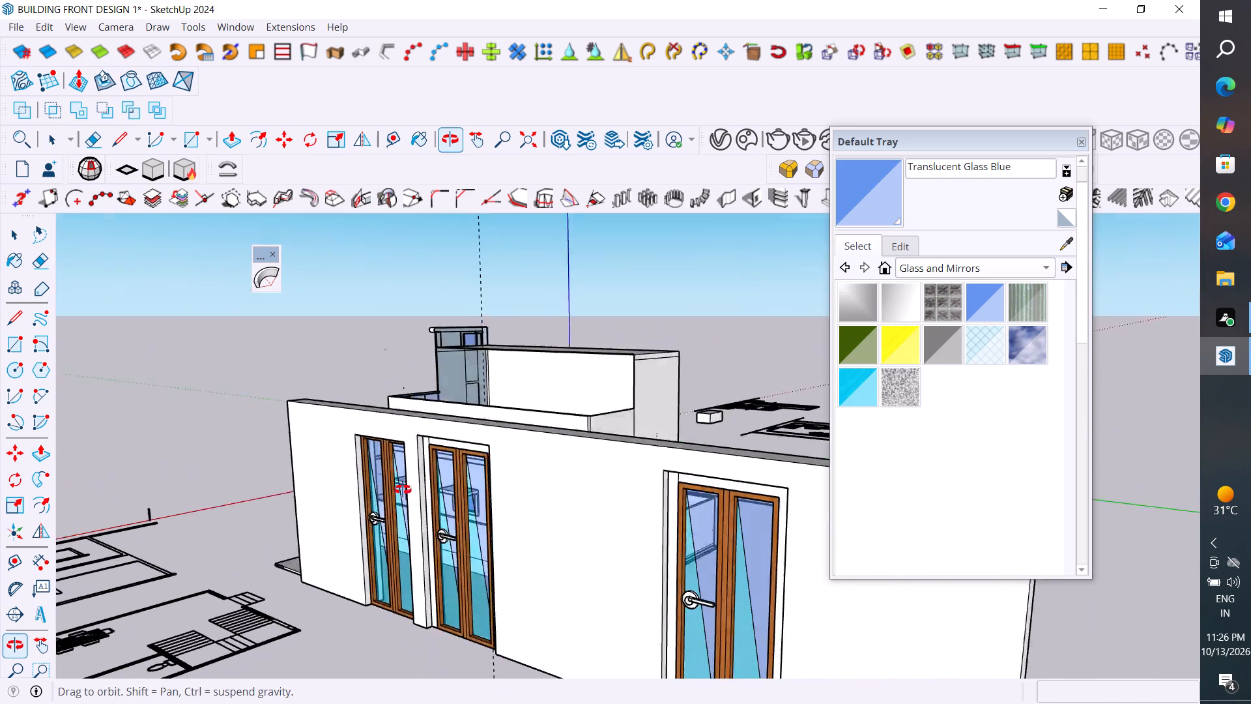
middle_drag(403, 490, 393, 488)
scroll(356, 478, up, 15)
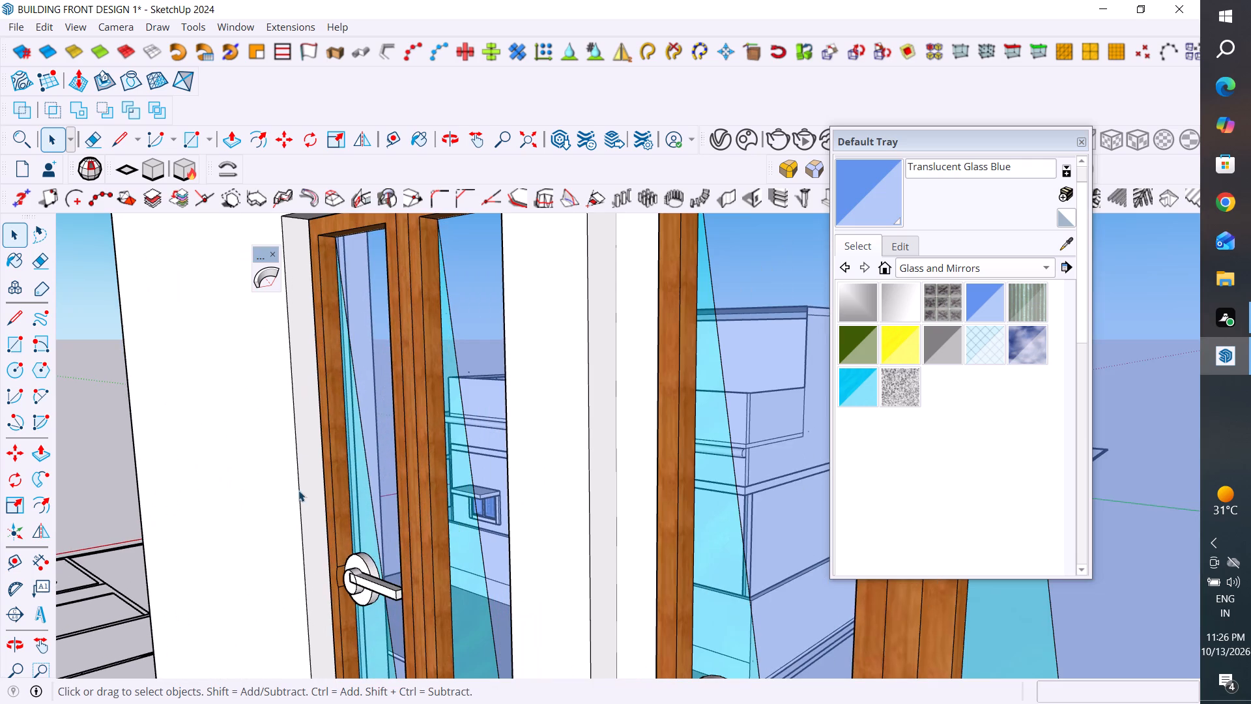
double_click(316, 473)
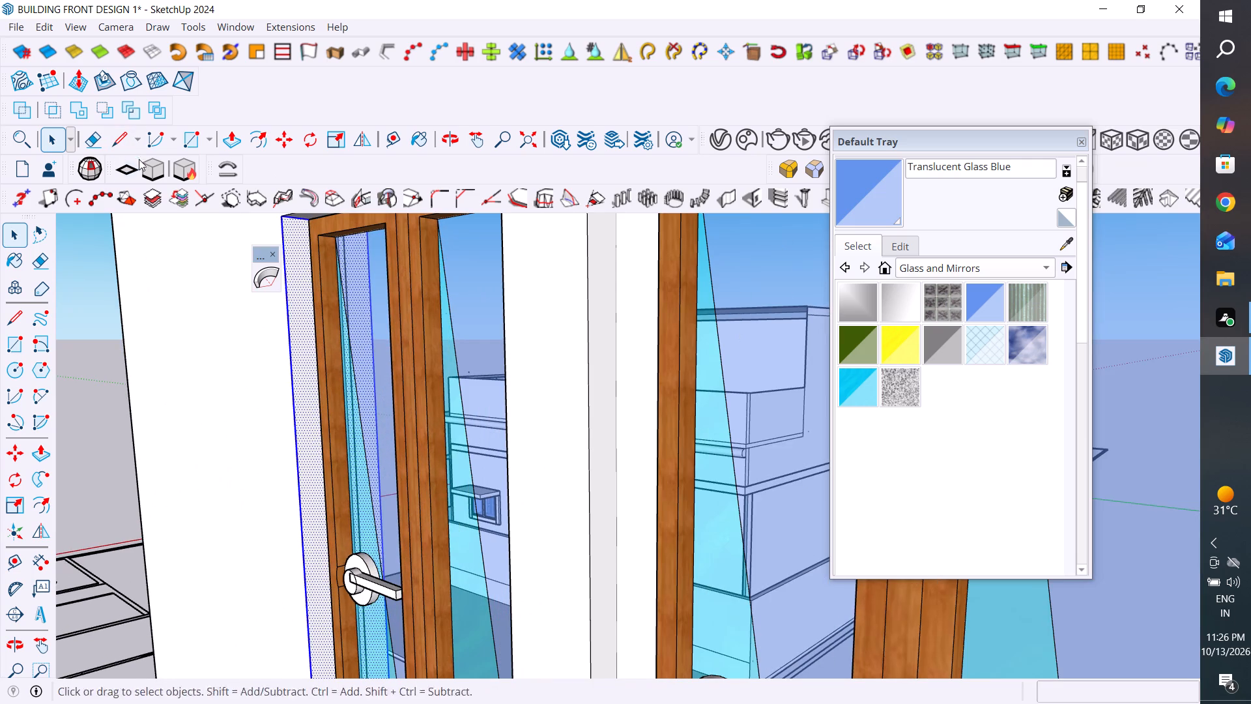
click(41, 448)
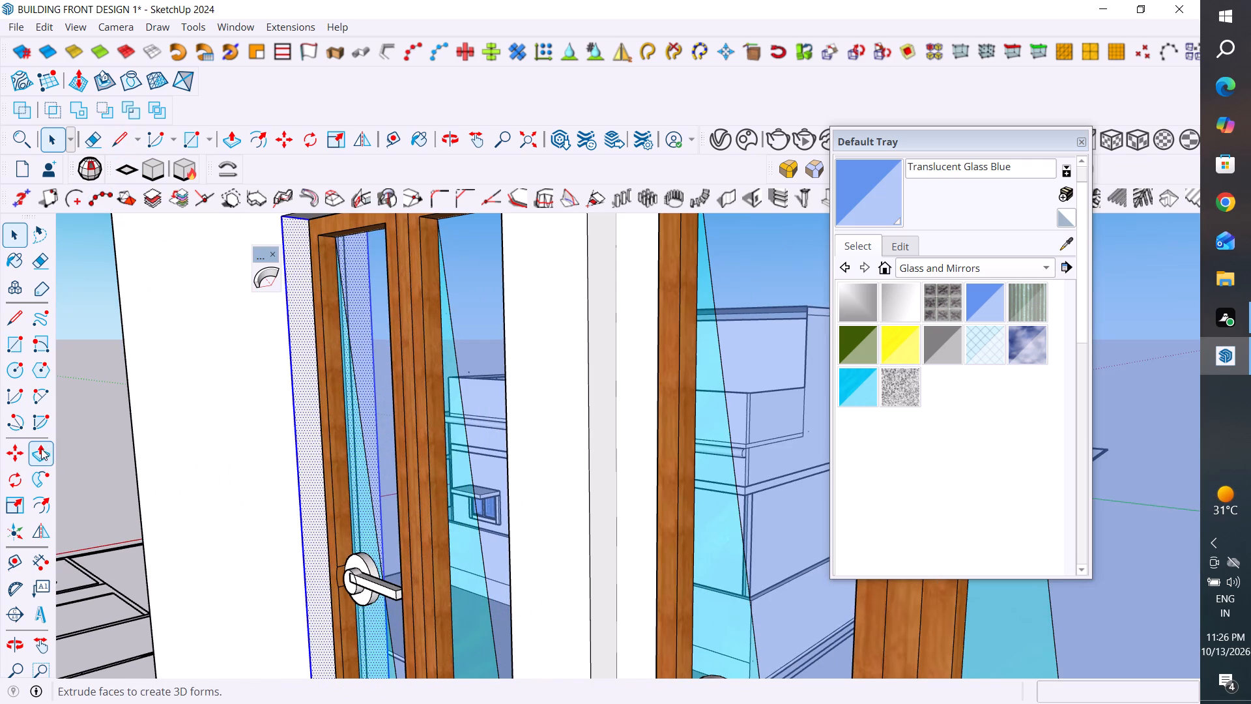
click(314, 581)
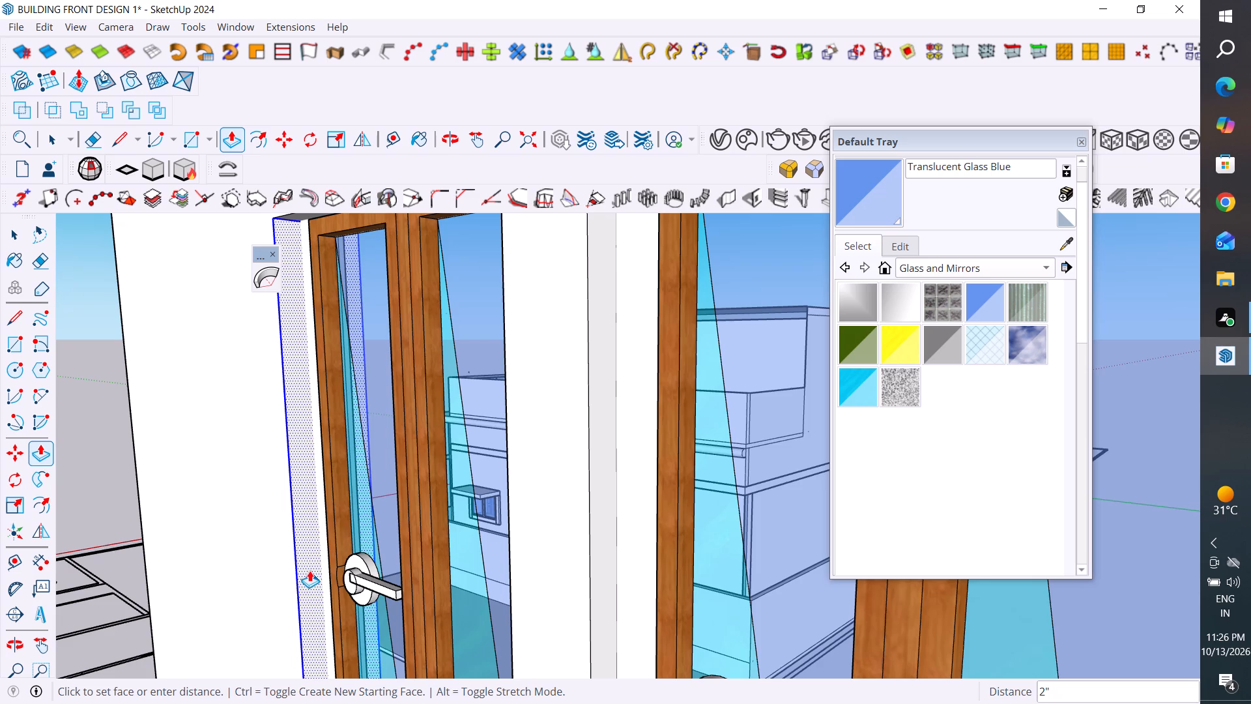
middle_drag(309, 570, 640, 258)
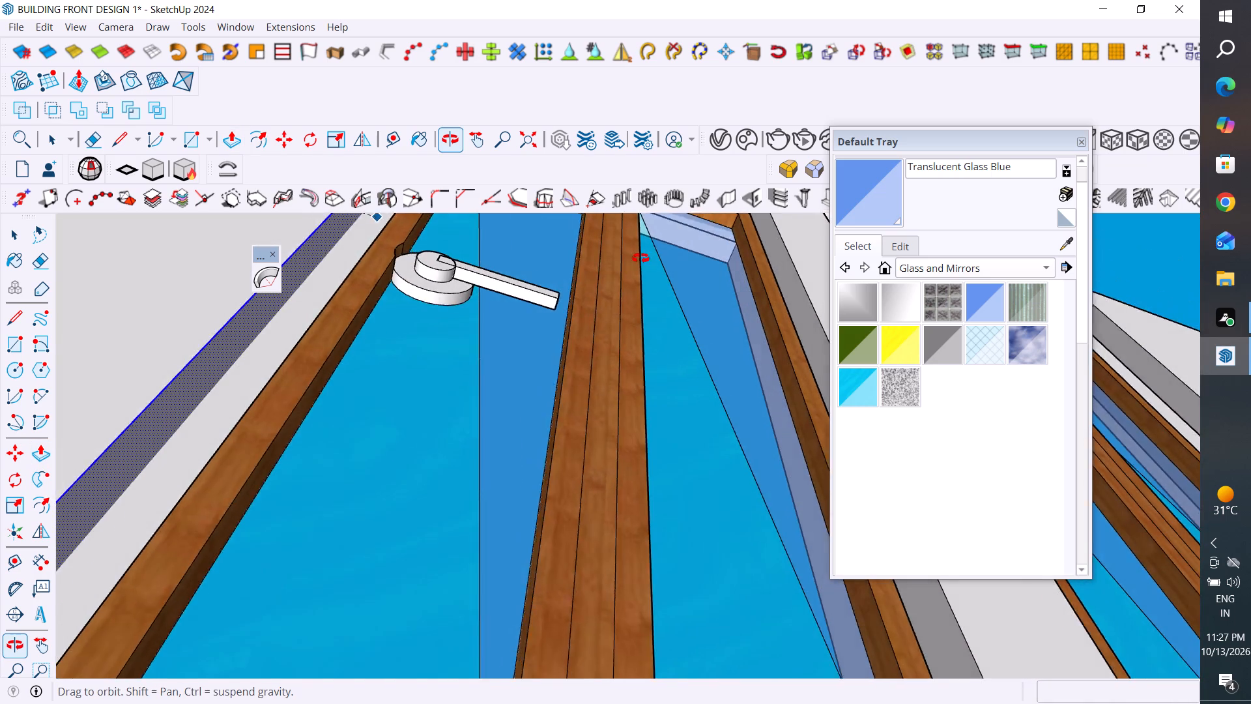
middle_drag(640, 258, 642, 258)
scroll(642, 258, up, 1)
scroll(586, 336, down, 9)
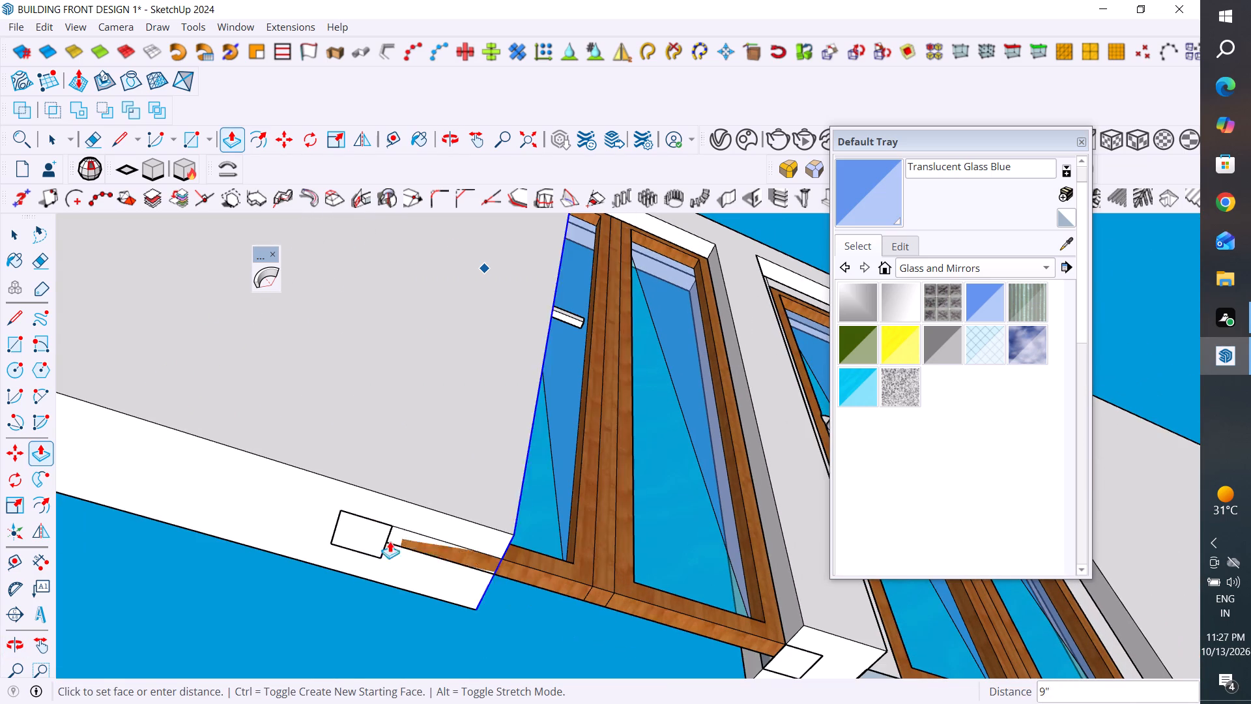
click(341, 506)
scroll(420, 452, down, 4)
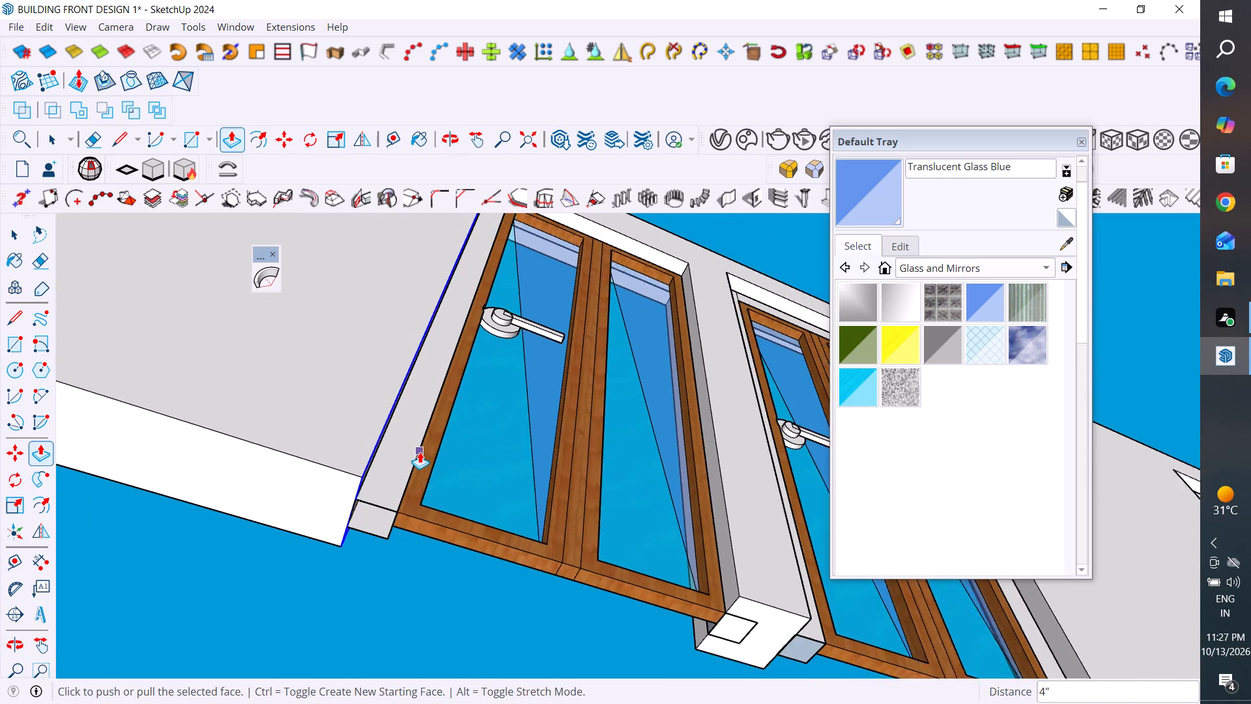
Push the opposite jamb face, beside the neighbouring door, back 4" so the opening clears the embedded door frame.
click(12, 238)
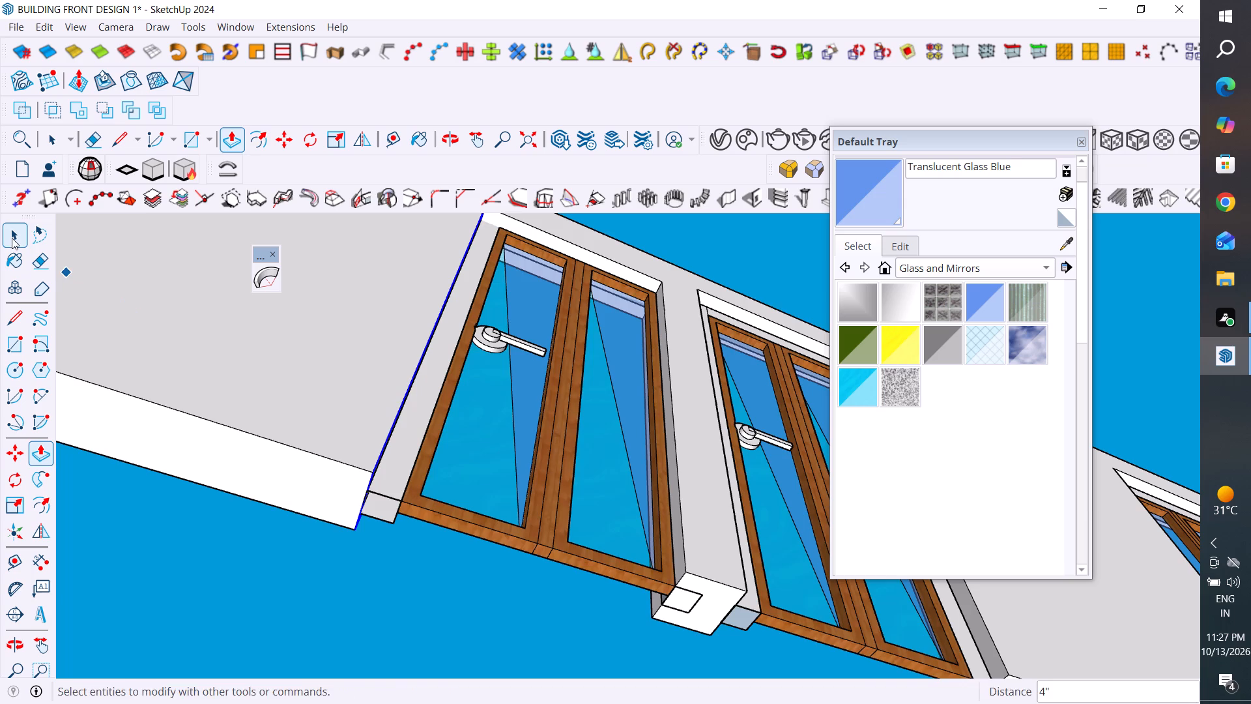
middle_drag(680, 524, 773, 526)
double_click(703, 574)
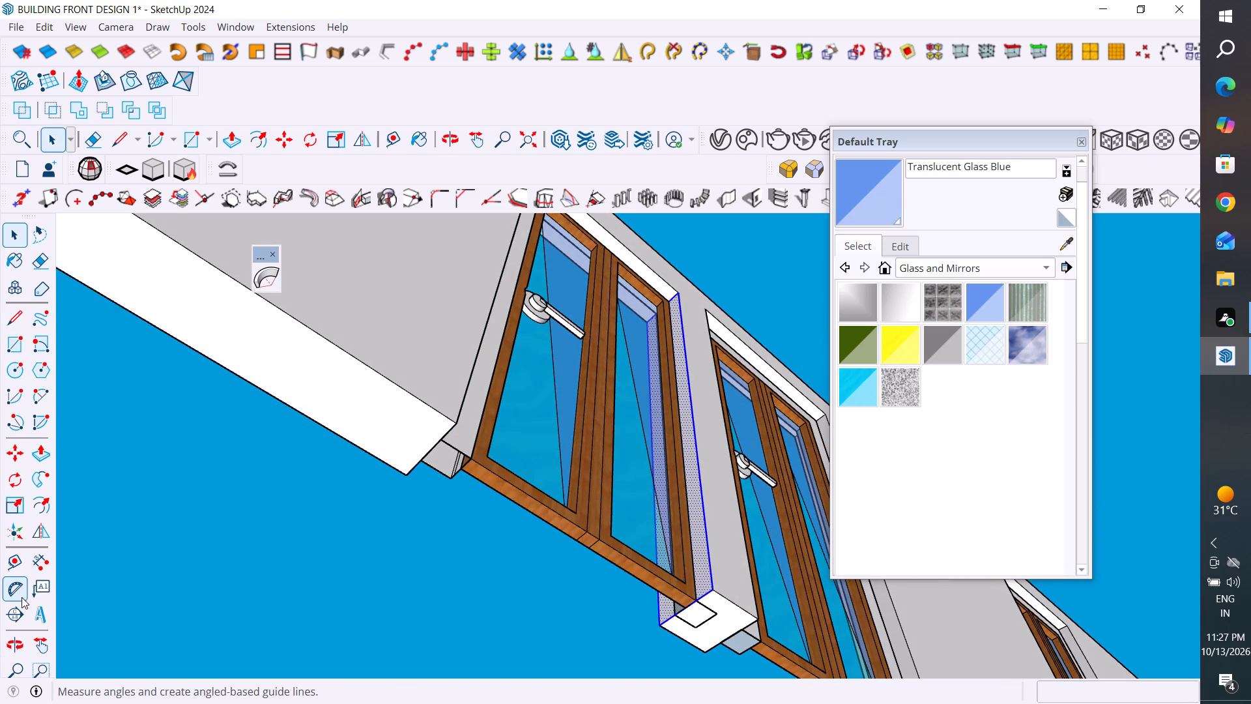
click(36, 460)
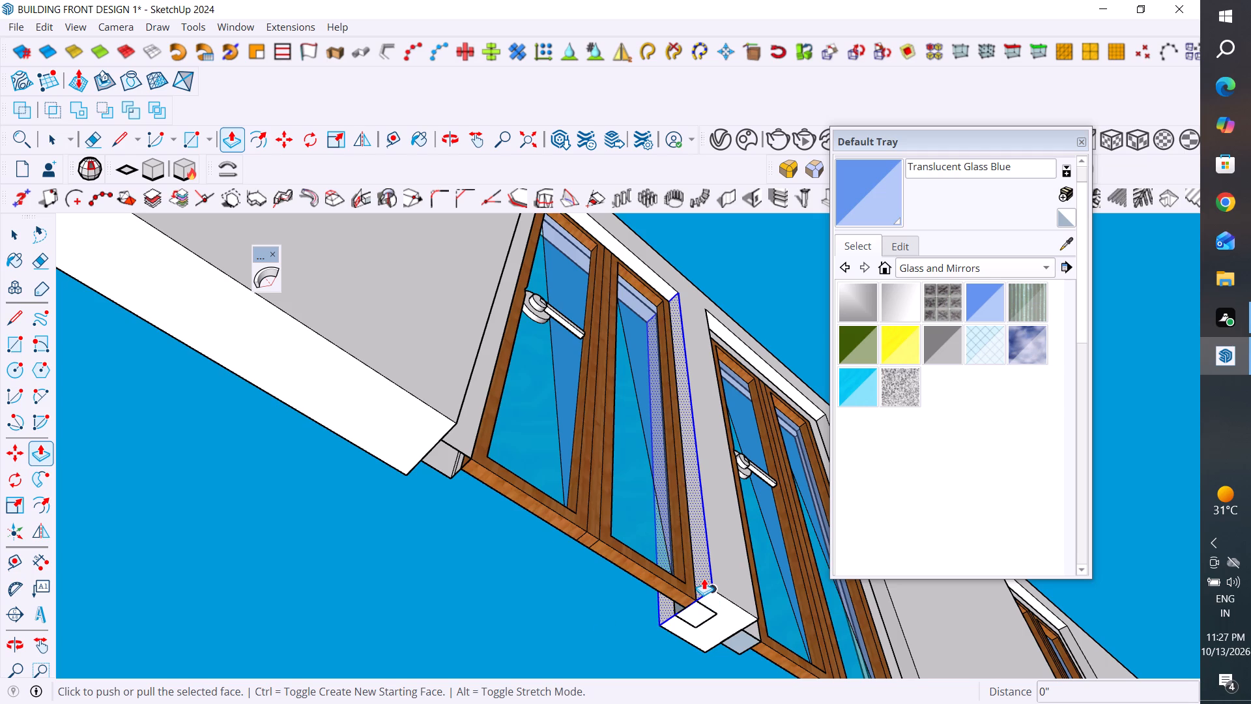
click(704, 578)
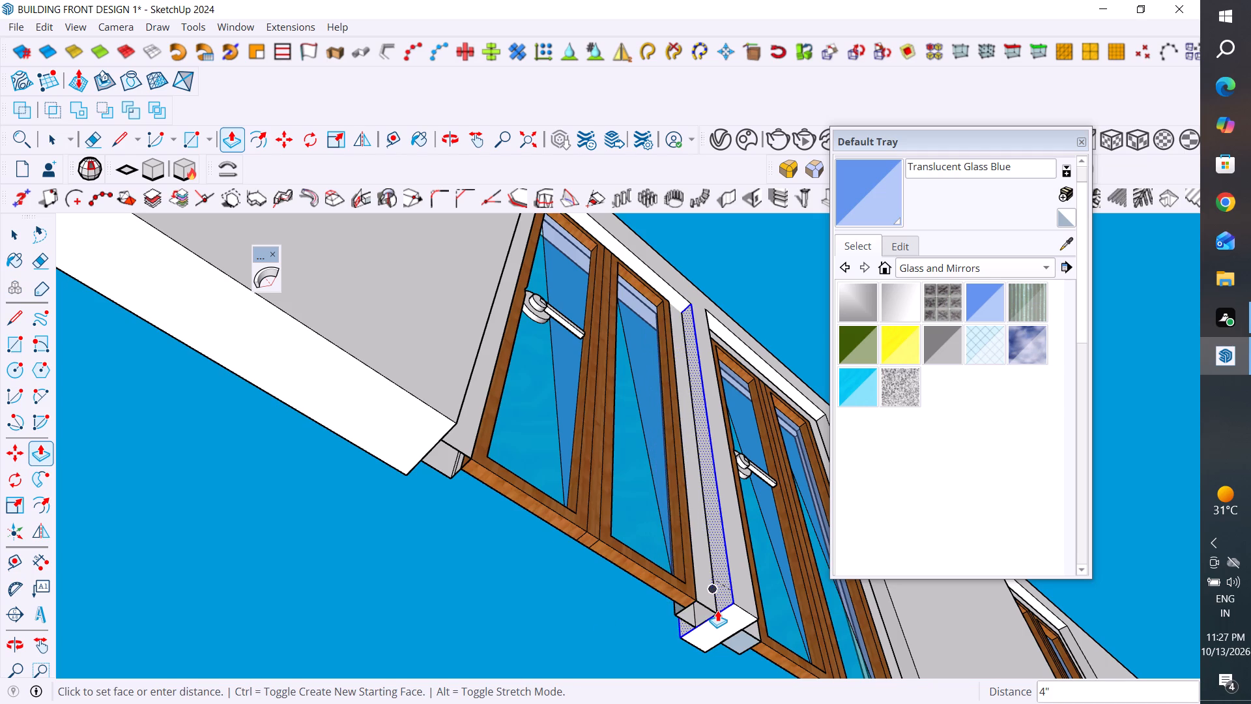
click(717, 610)
Draw a 4" by 4" rectangle closing the open base of the new door's outer frame on the handle side.
middle_drag(661, 583, 564, 628)
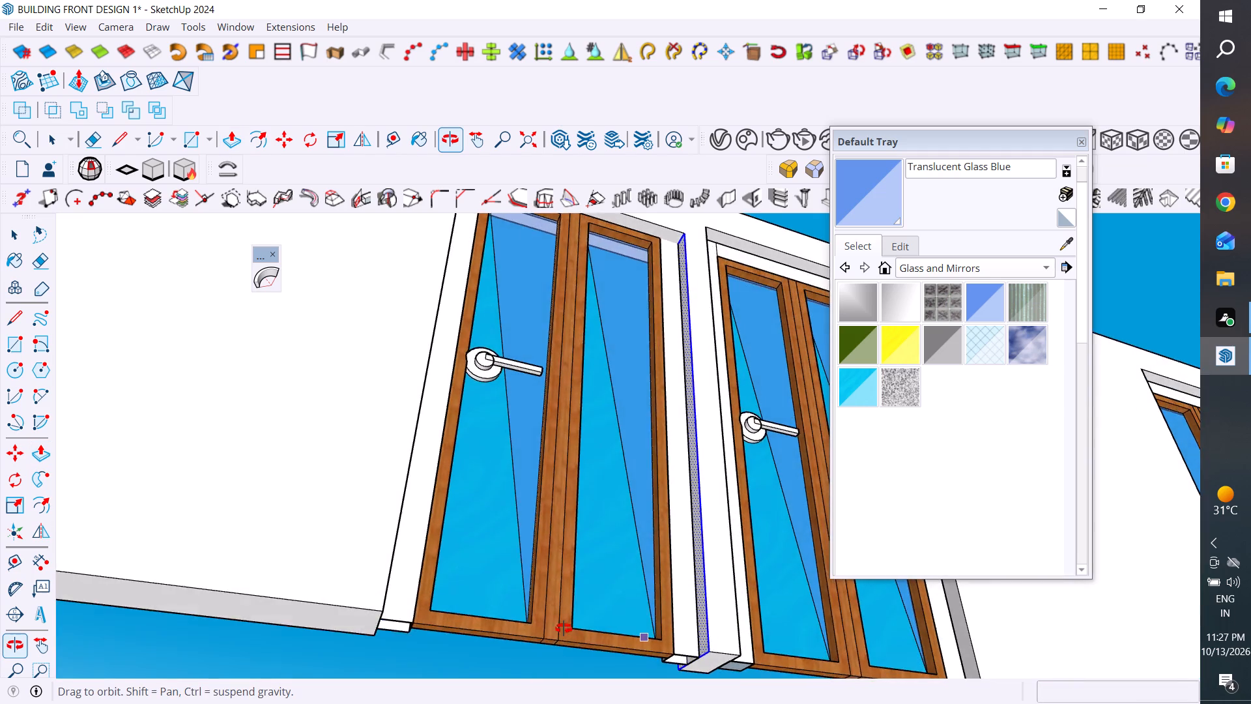
middle_drag(564, 628, 435, 450)
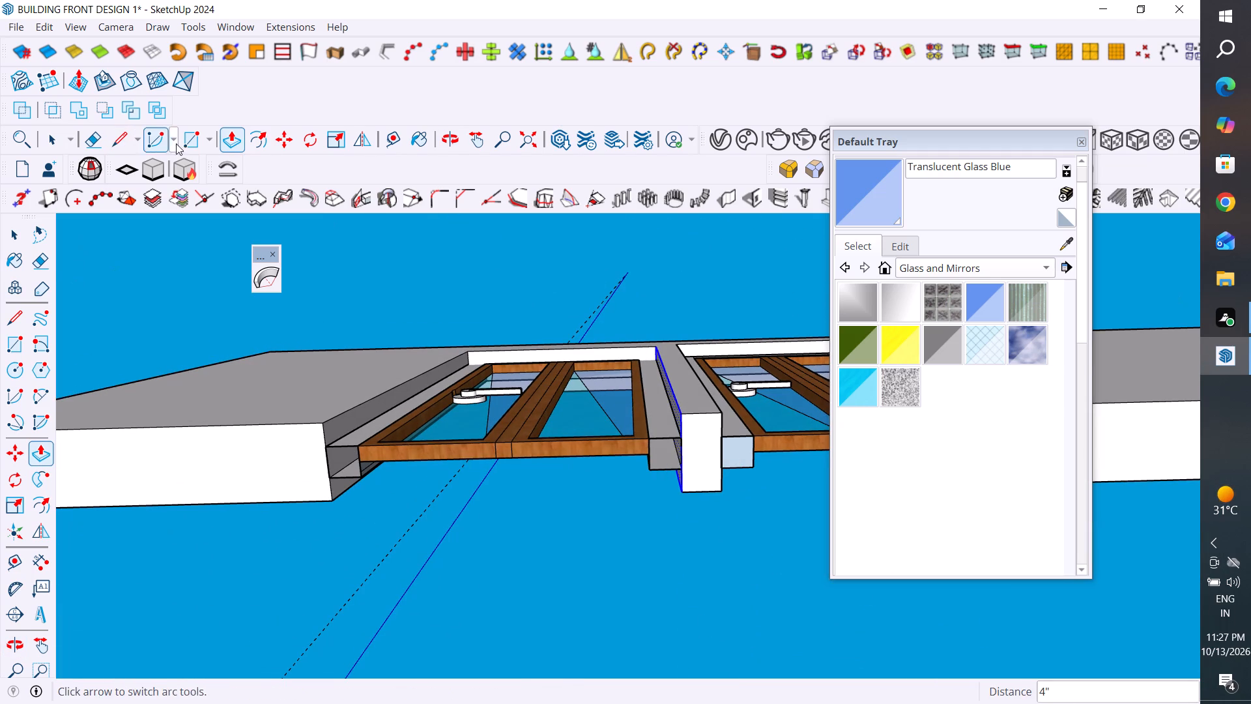
click(190, 143)
click(358, 479)
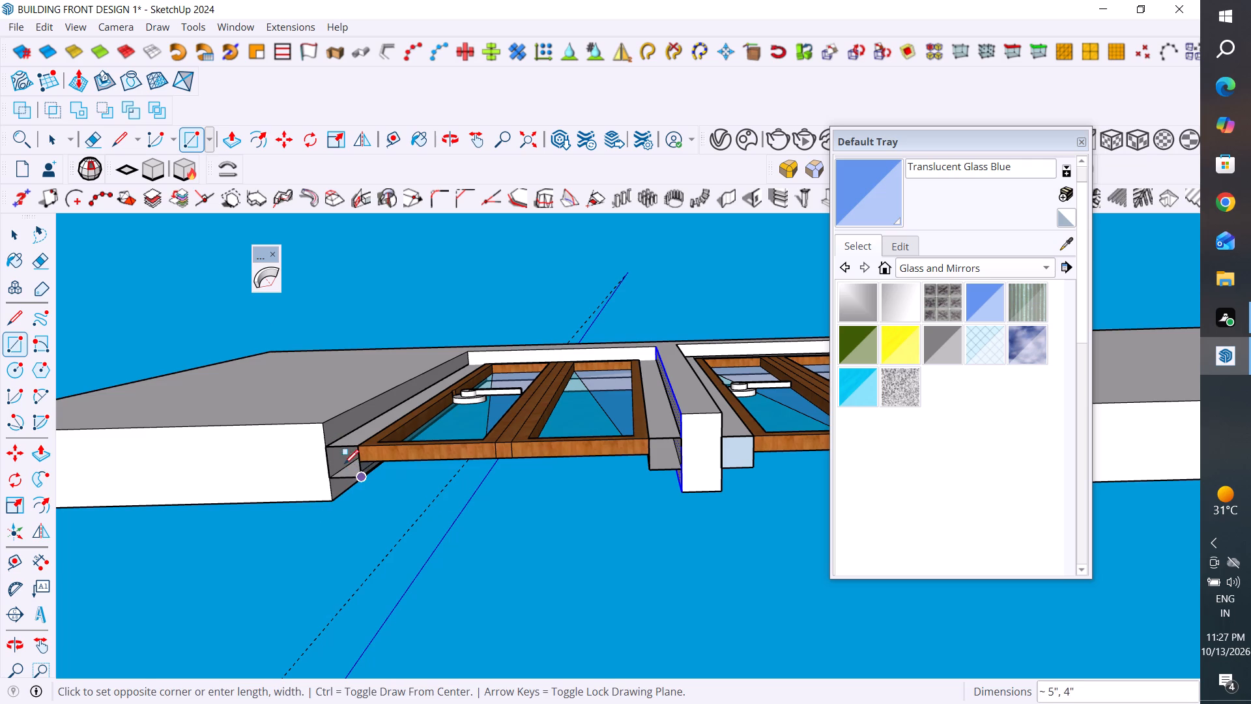
click(326, 450)
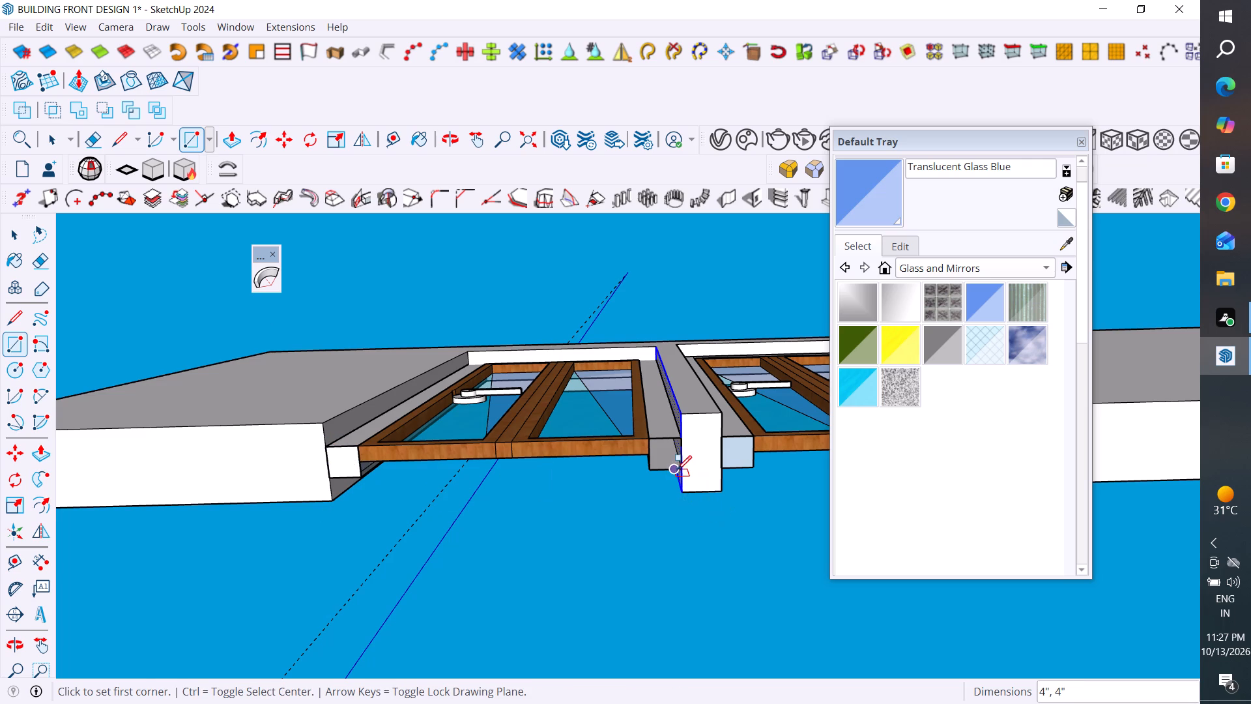
Draw a 4" by 4" rectangle closing the open base of the new door's outer frame on the neighbouring door's side.
scroll(676, 470, up, 7)
middle_drag(704, 461, 748, 477)
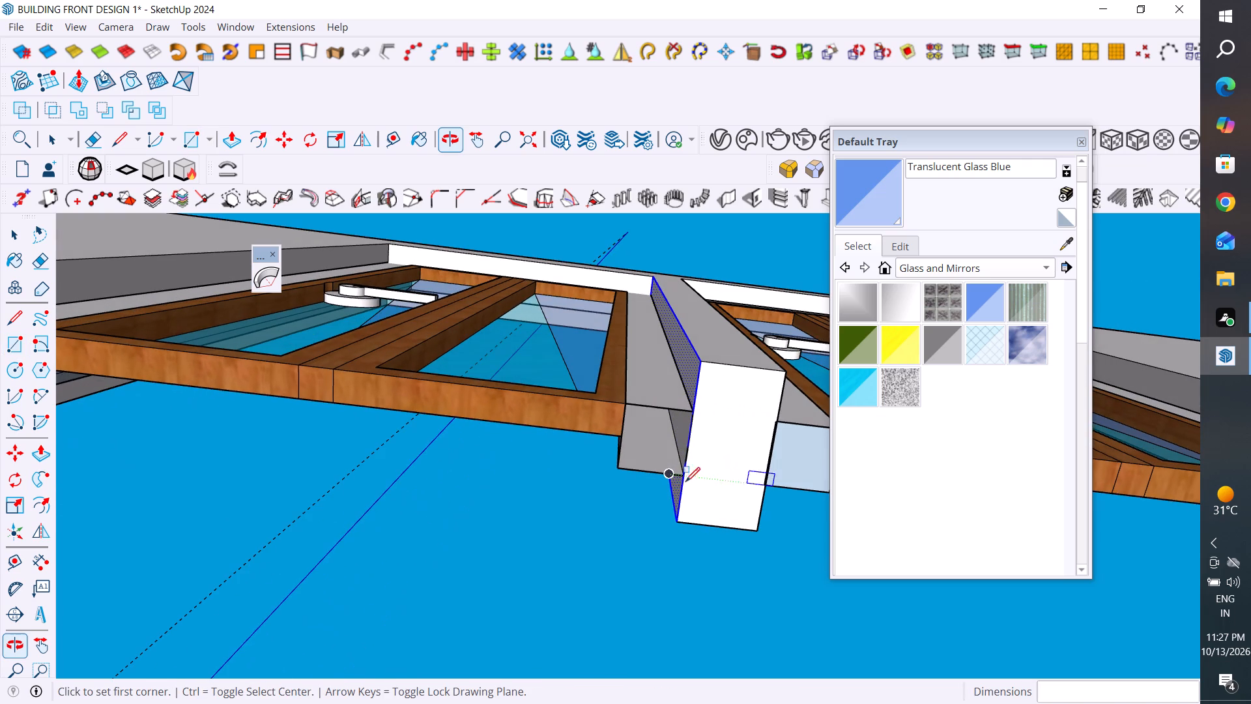
click(682, 477)
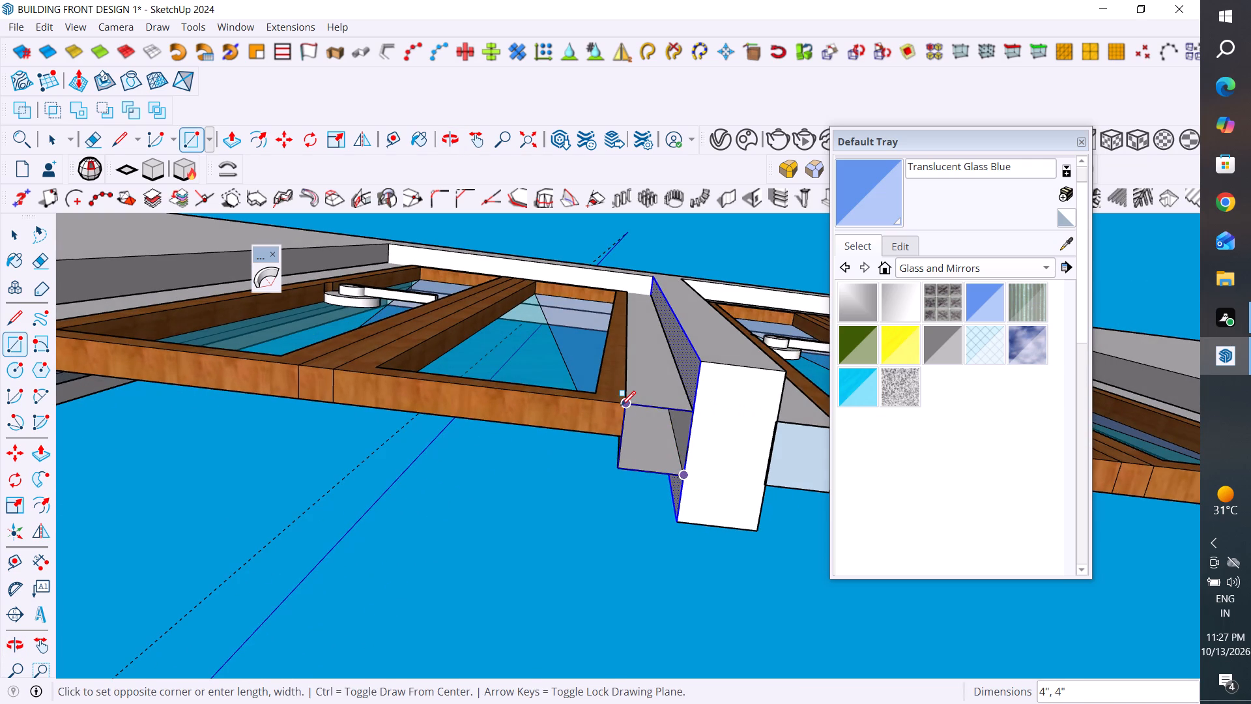
click(621, 405)
scroll(621, 405, down, 5)
middle_drag(596, 485, 542, 684)
scroll(558, 554, down, 4)
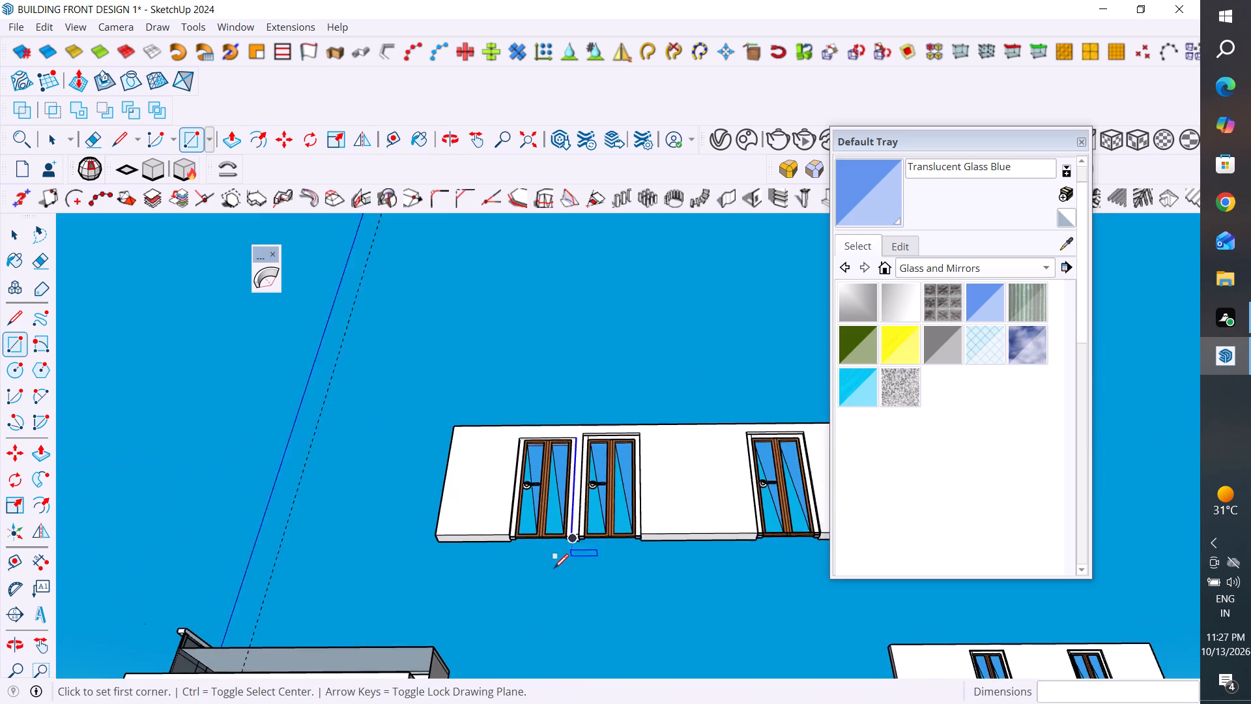
scroll(554, 568, down, 6)
middle_drag(581, 525, 567, 666)
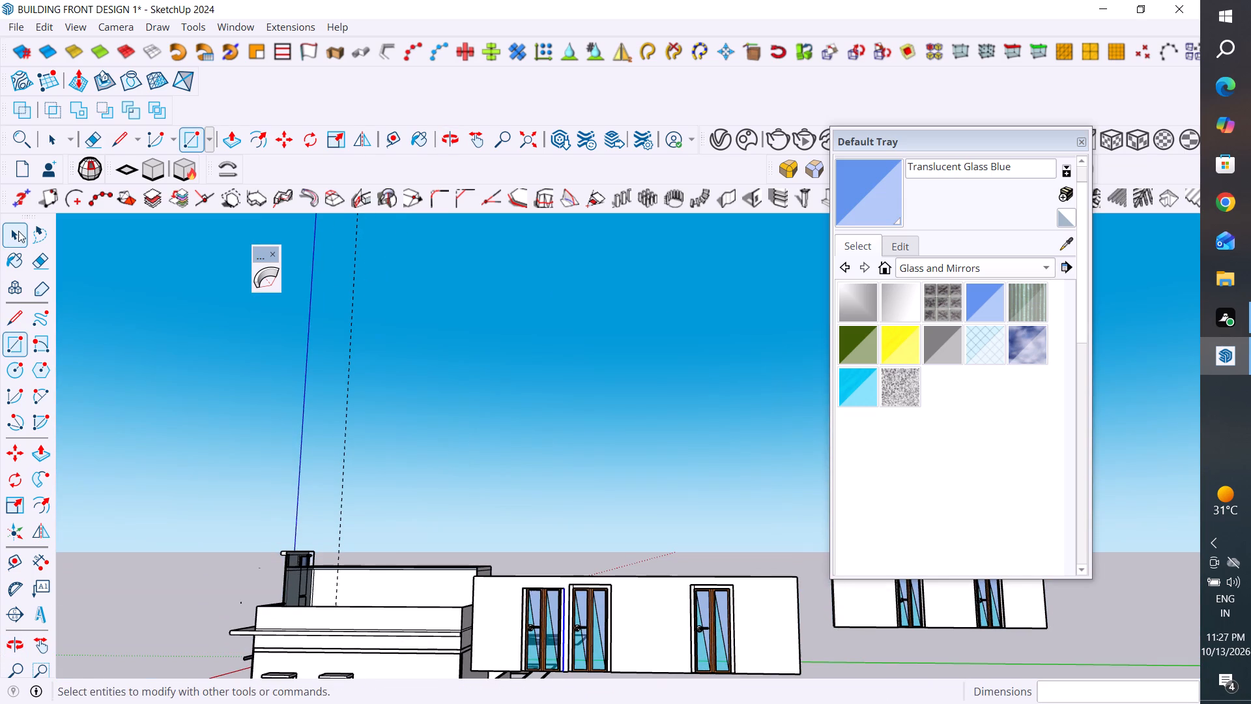
click(18, 231)
Examine the detached wall from the front and from below, checking how both adjacent doors sit in their openings.
scroll(444, 375, down, 5)
middle_drag(570, 488, 634, 662)
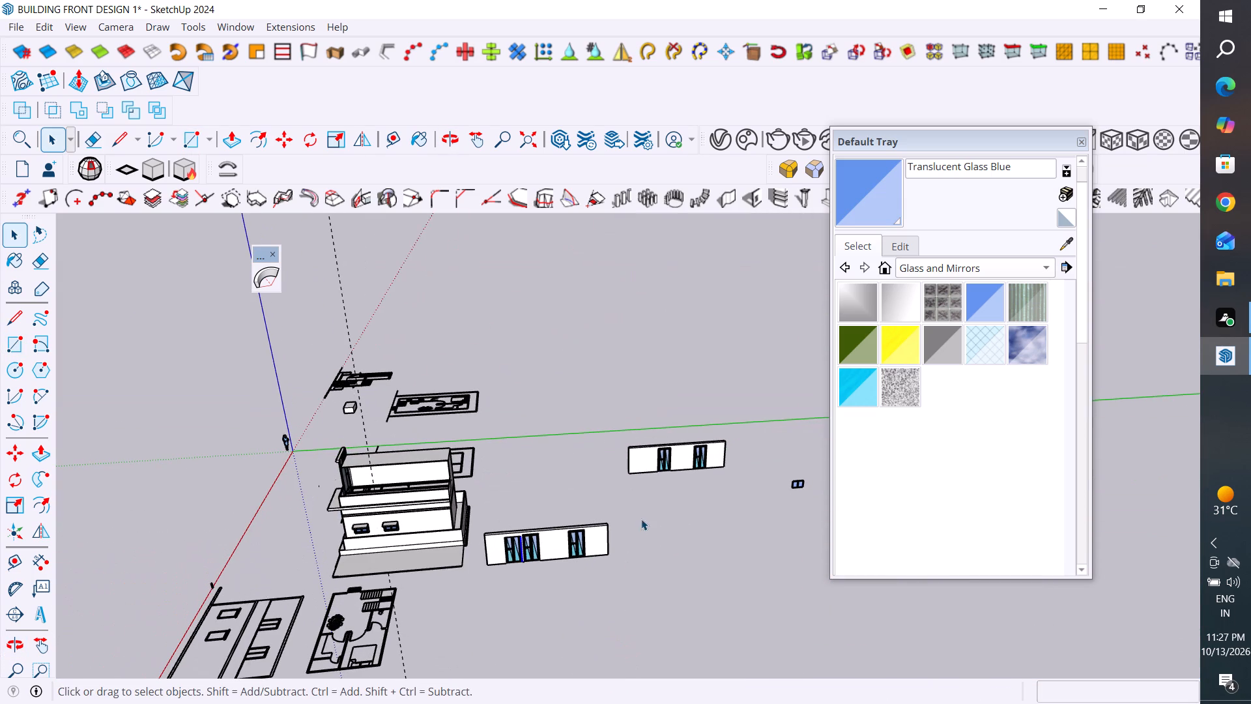
middle_drag(583, 589, 562, 624)
scroll(474, 591, up, 3)
middle_drag(485, 591, 539, 593)
middle_drag(588, 585, 606, 472)
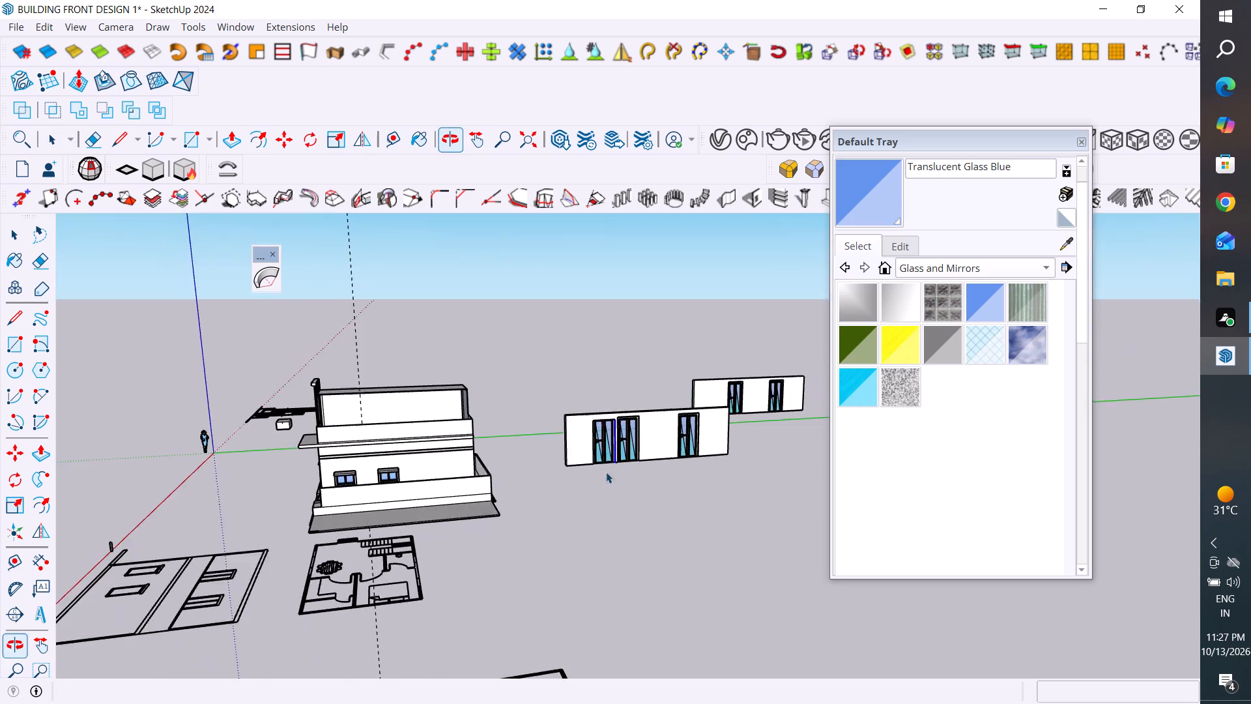
scroll(605, 457, up, 16)
middle_drag(627, 375, 610, 345)
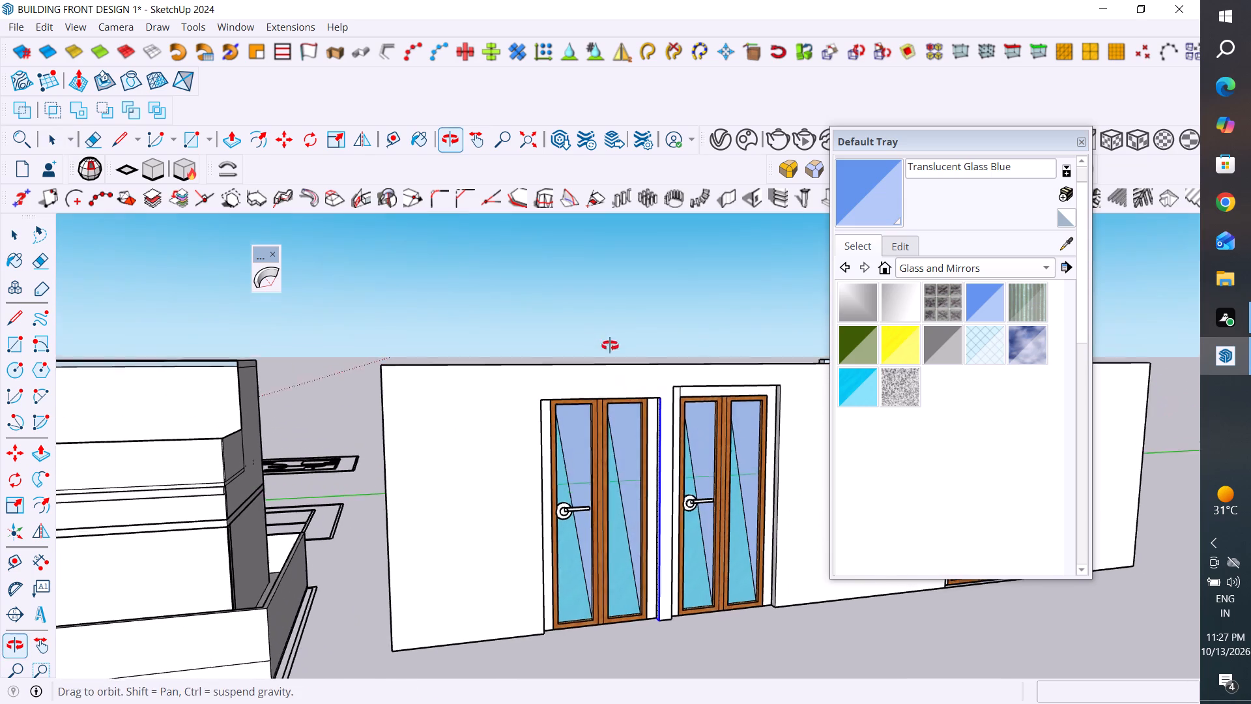
middle_drag(610, 345, 605, 342)
middle_drag(601, 366, 558, 285)
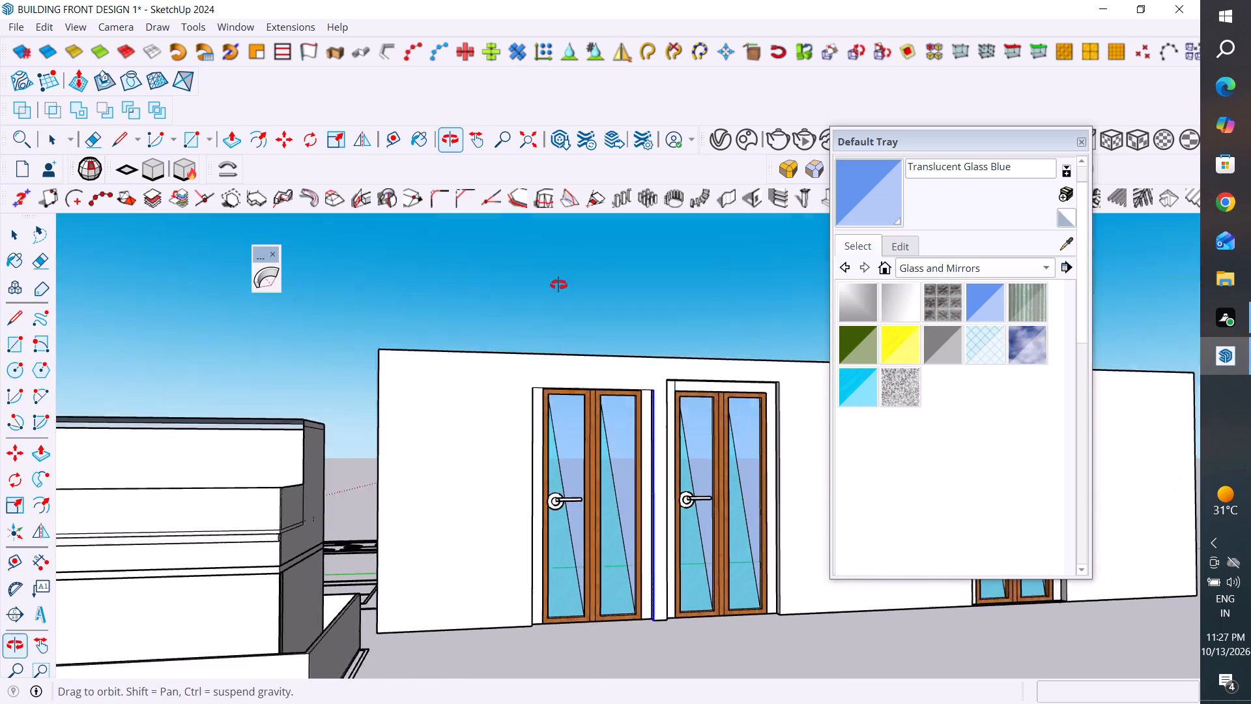
middle_drag(558, 285, 544, 229)
scroll(597, 322, up, 3)
scroll(605, 389, down, 5)
middle_drag(607, 435, 605, 409)
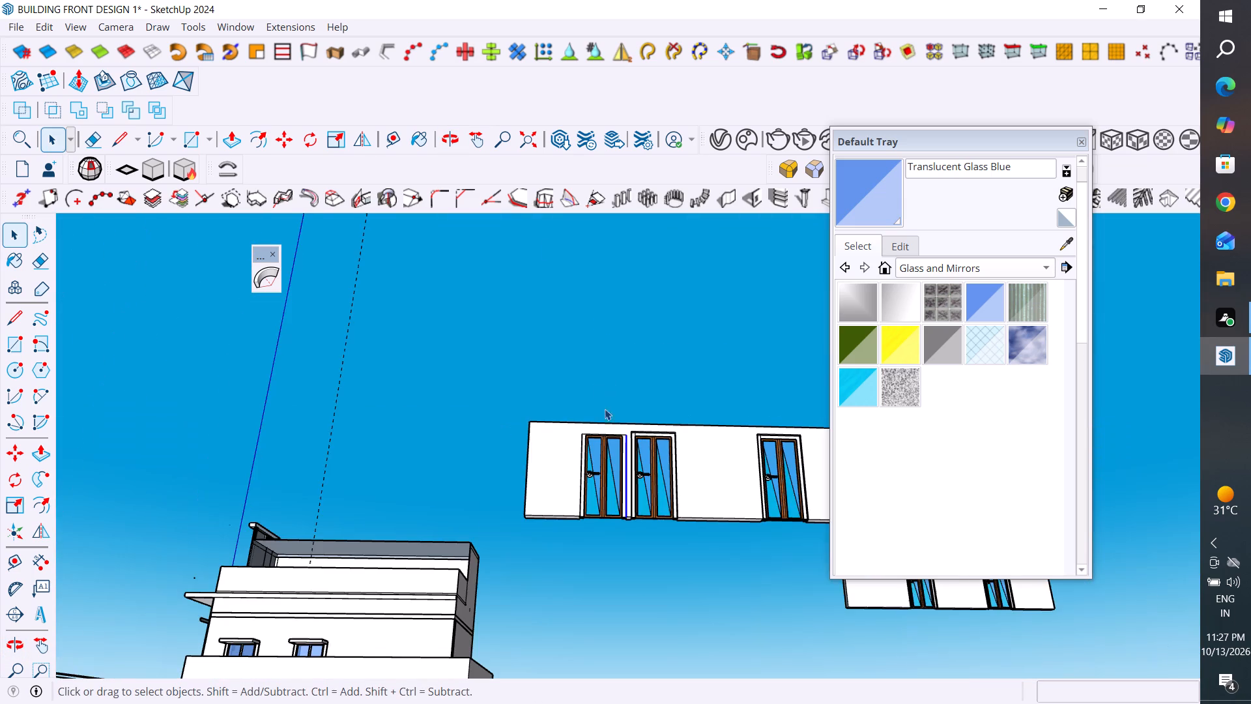
middle_drag(605, 409, 600, 385)
Push the head face of the new door's opening up 5", and bring it back down 1" to the frame's top edge.
scroll(581, 346, up, 8)
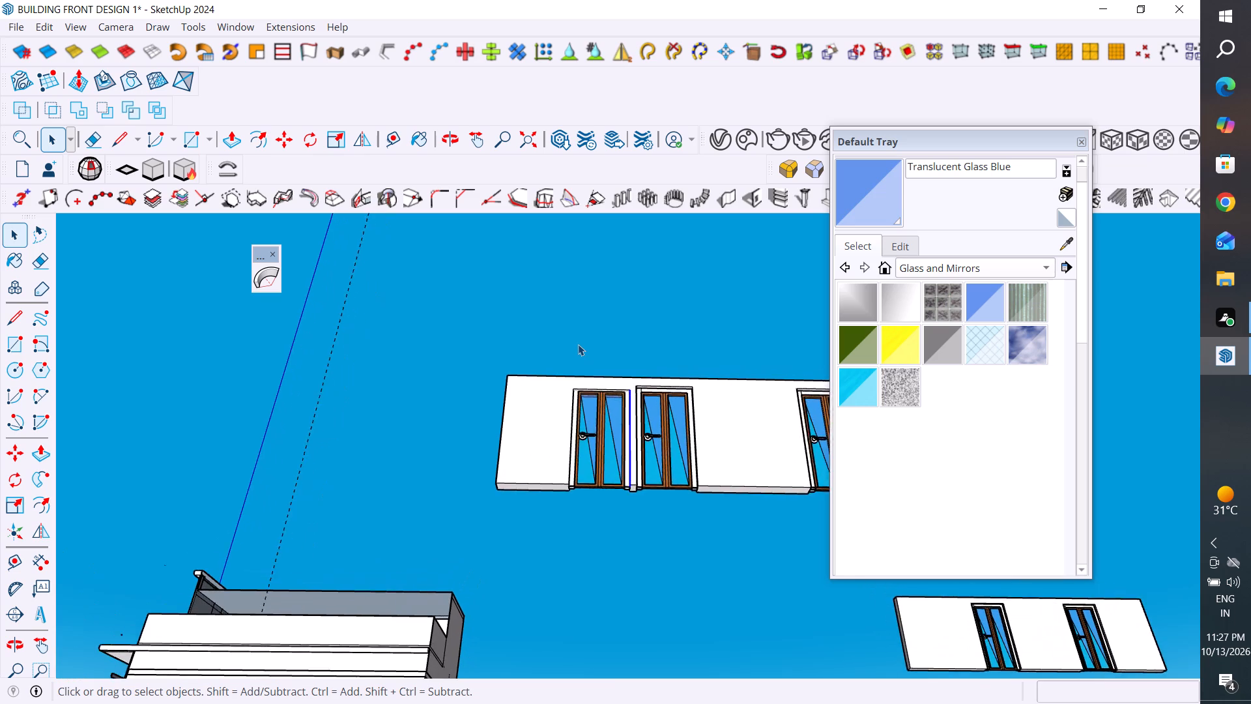
scroll(578, 344, up, 20)
scroll(578, 344, up, 5)
scroll(611, 355, down, 4)
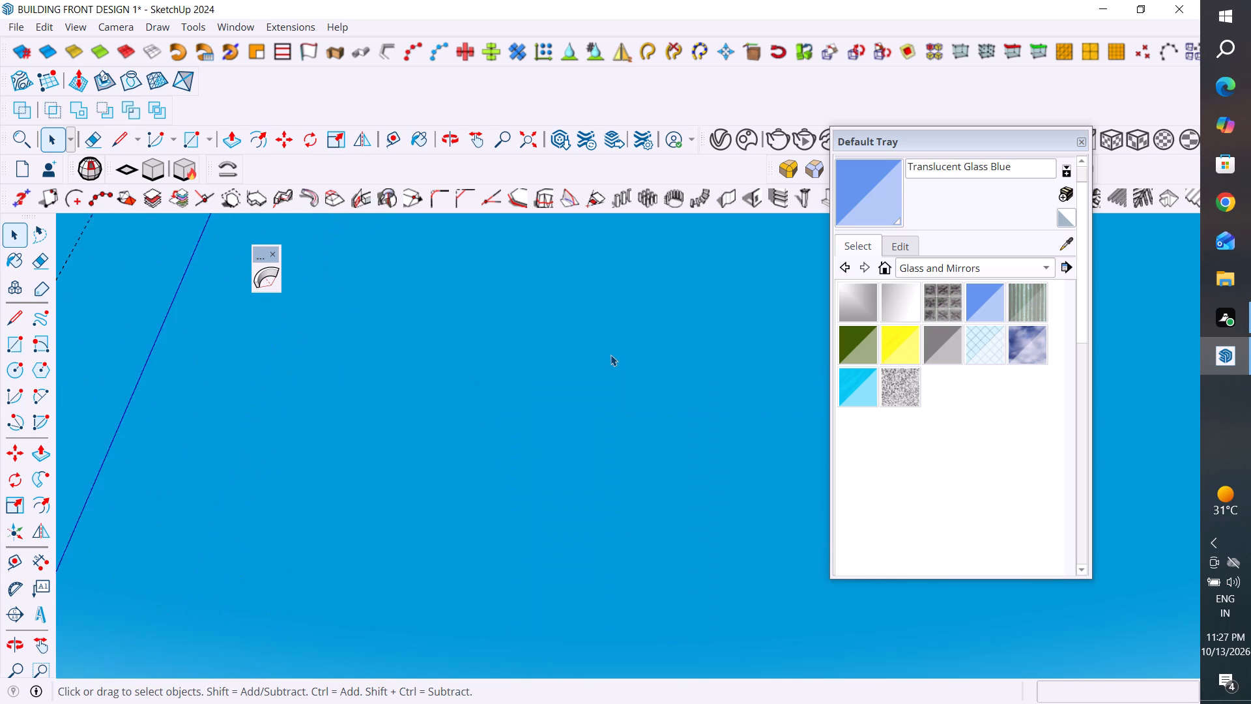
scroll(611, 355, down, 1)
middle_drag(584, 471, 554, 402)
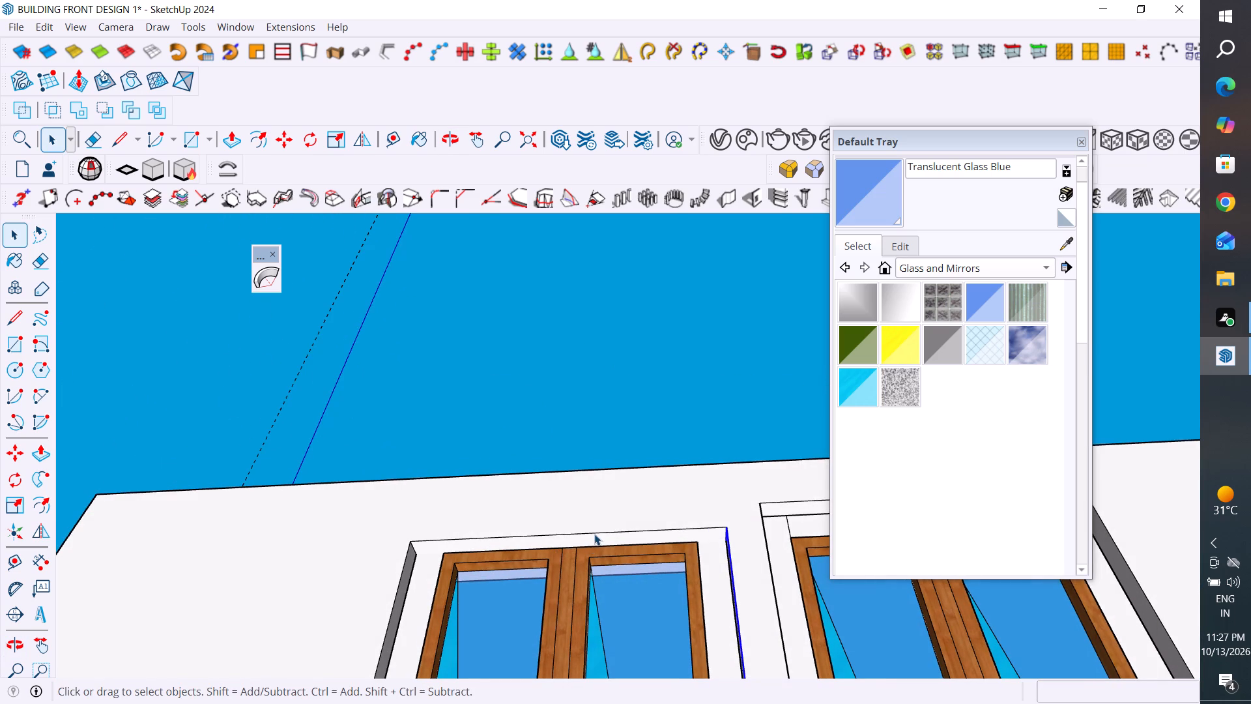
click(594, 534)
middle_drag(595, 540, 611, 409)
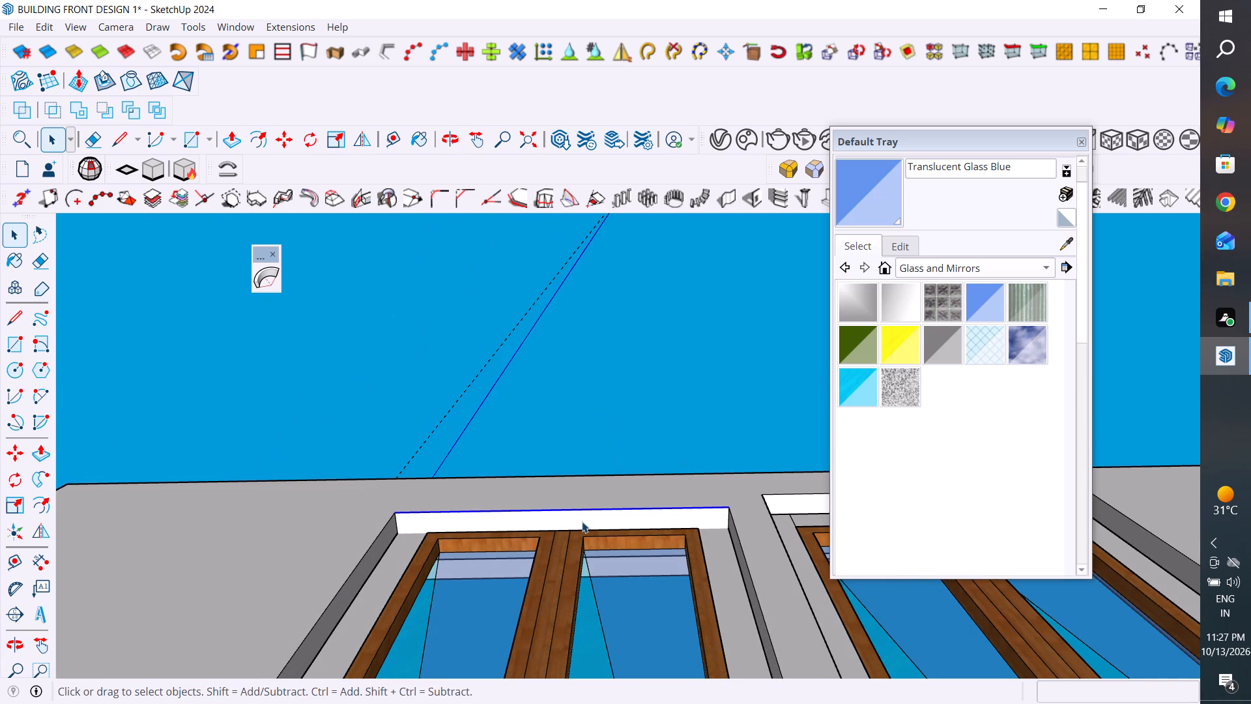
click(583, 519)
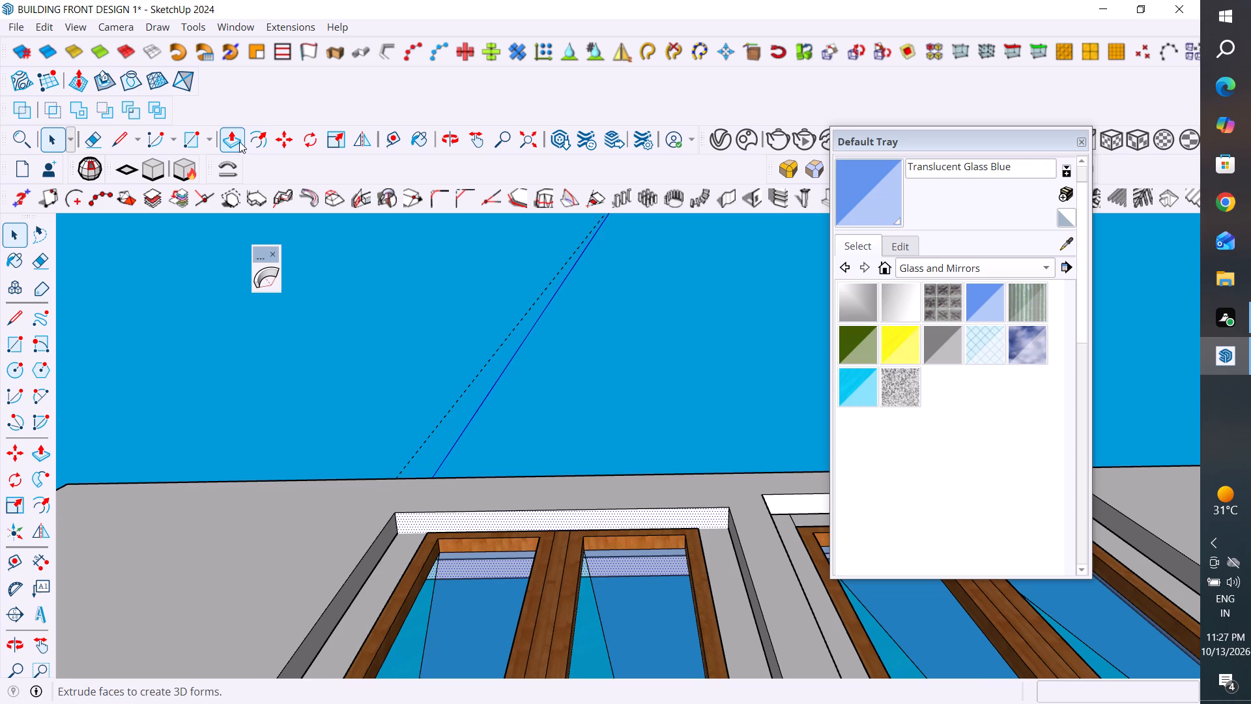
click(232, 144)
middle_drag(569, 399, 581, 557)
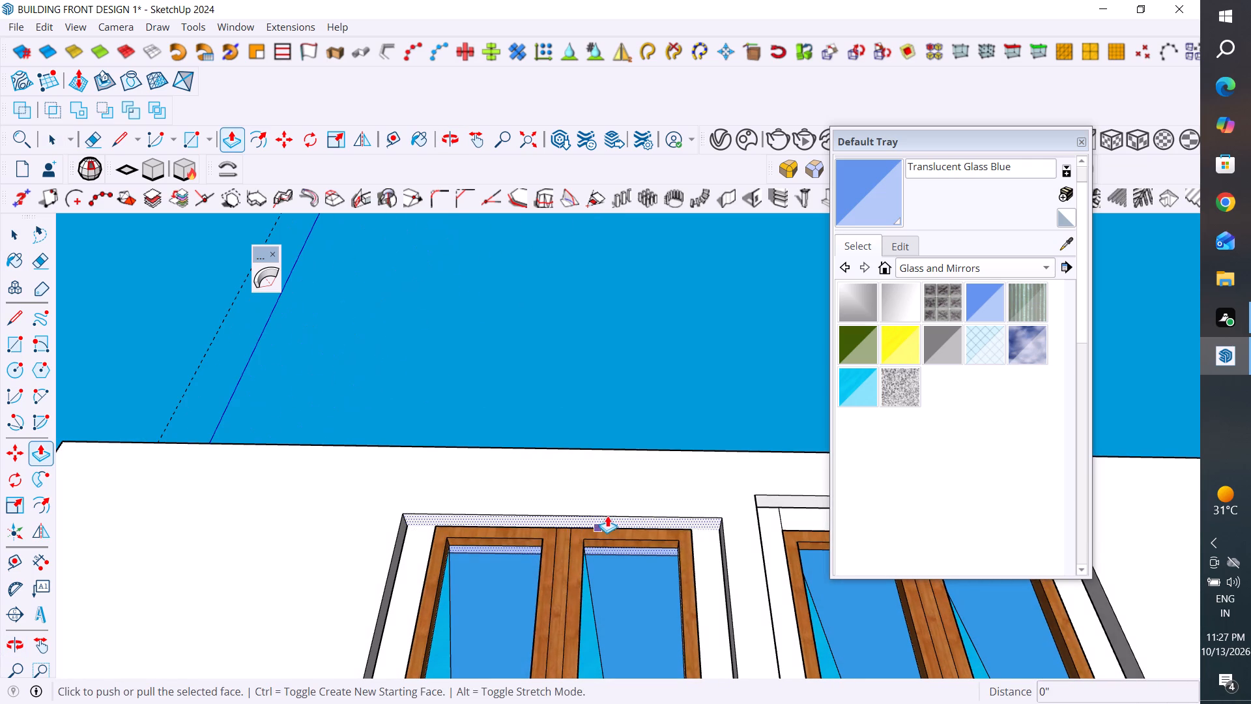
click(608, 514)
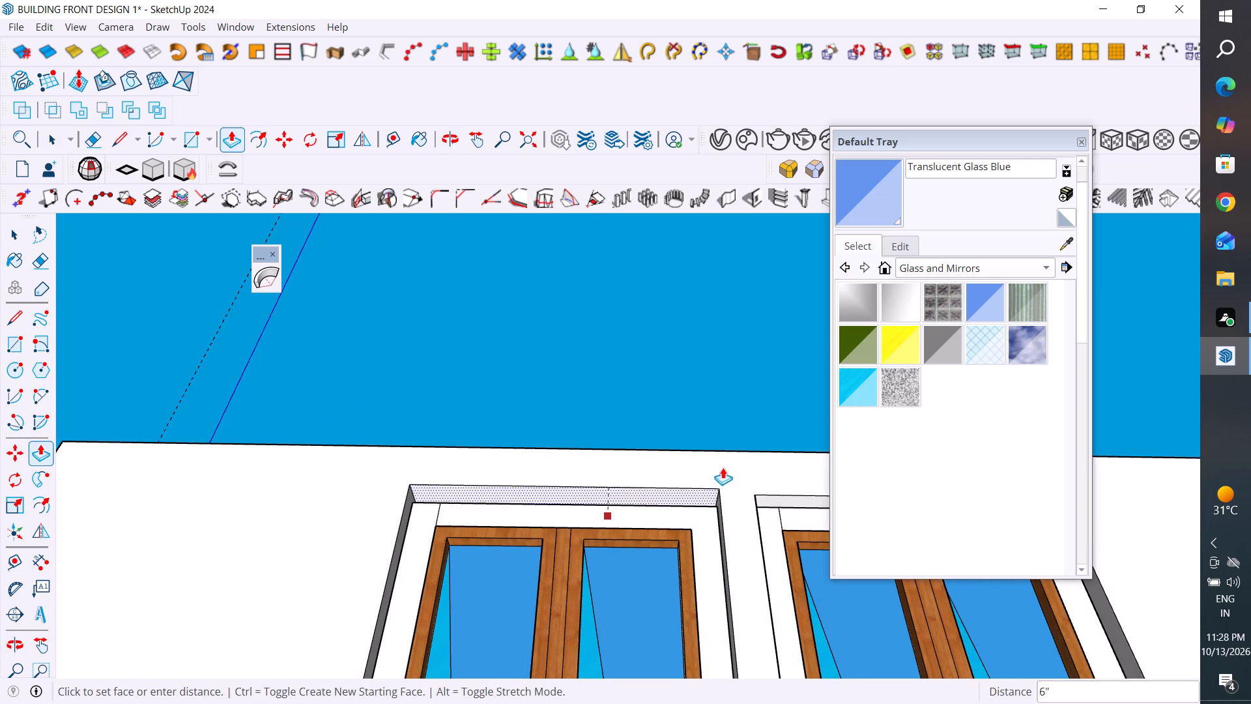
middle_drag(723, 467, 710, 621)
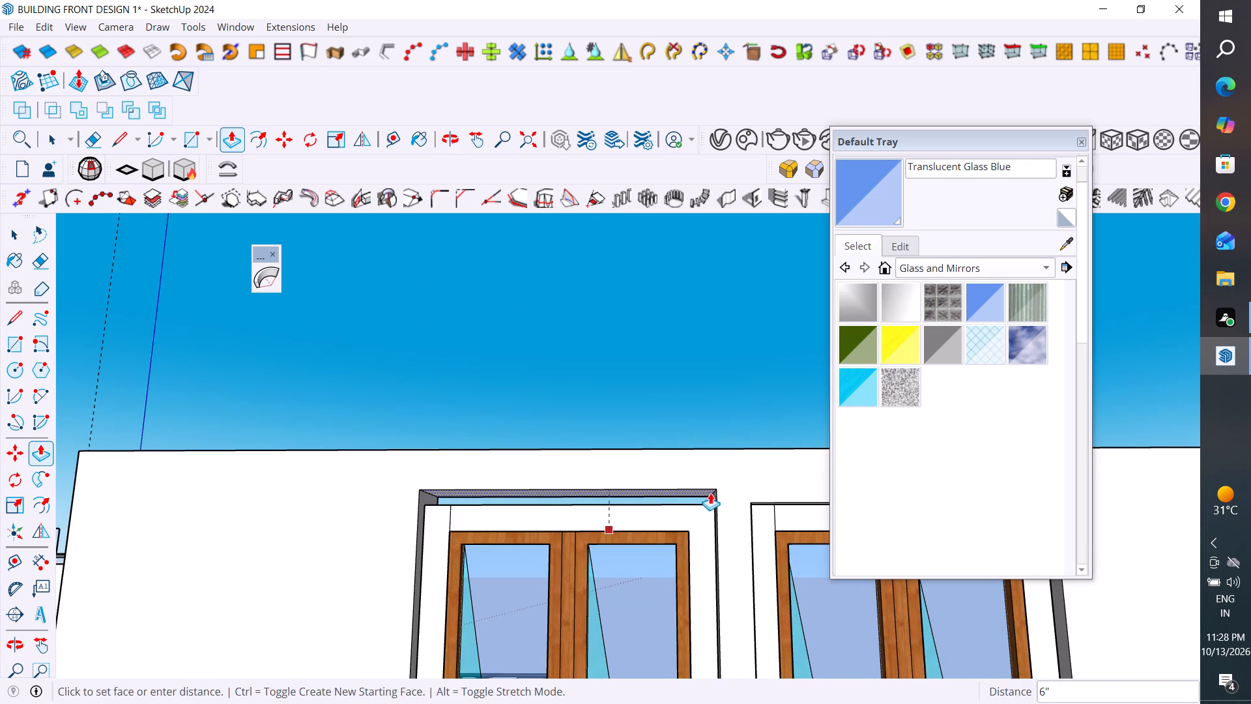
scroll(711, 499, up, 4)
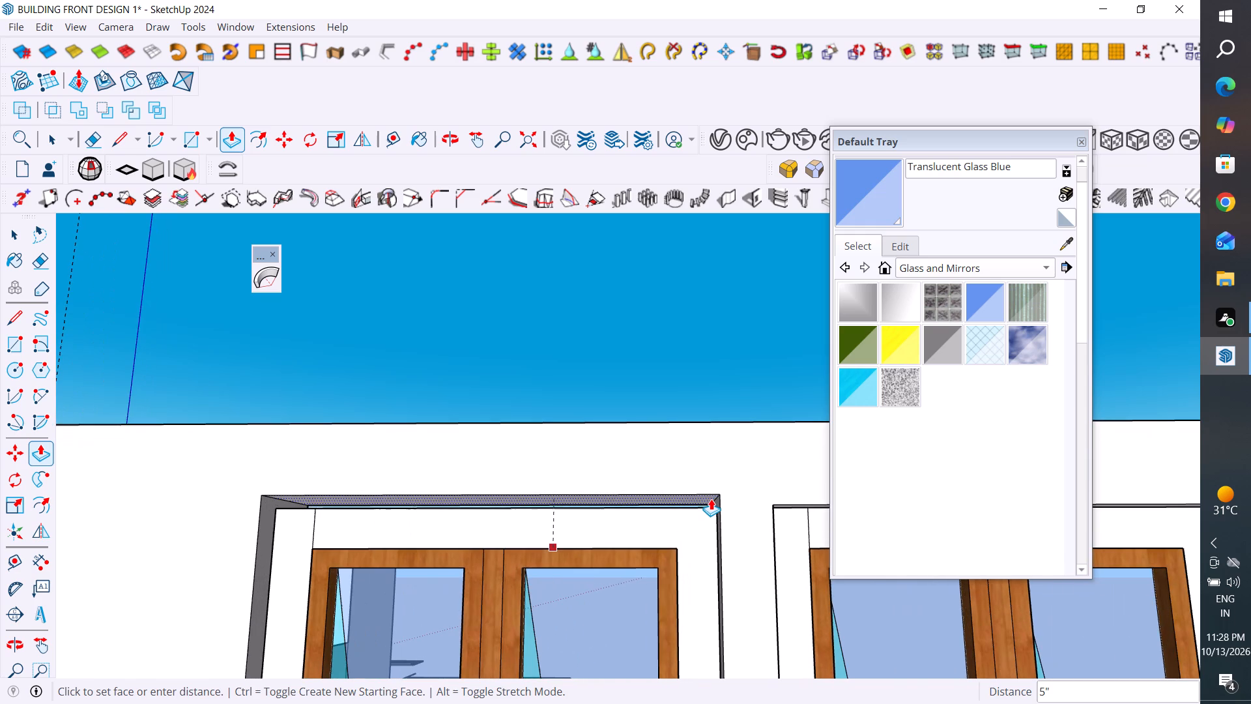
click(711, 499)
scroll(693, 522, up, 4)
click(712, 490)
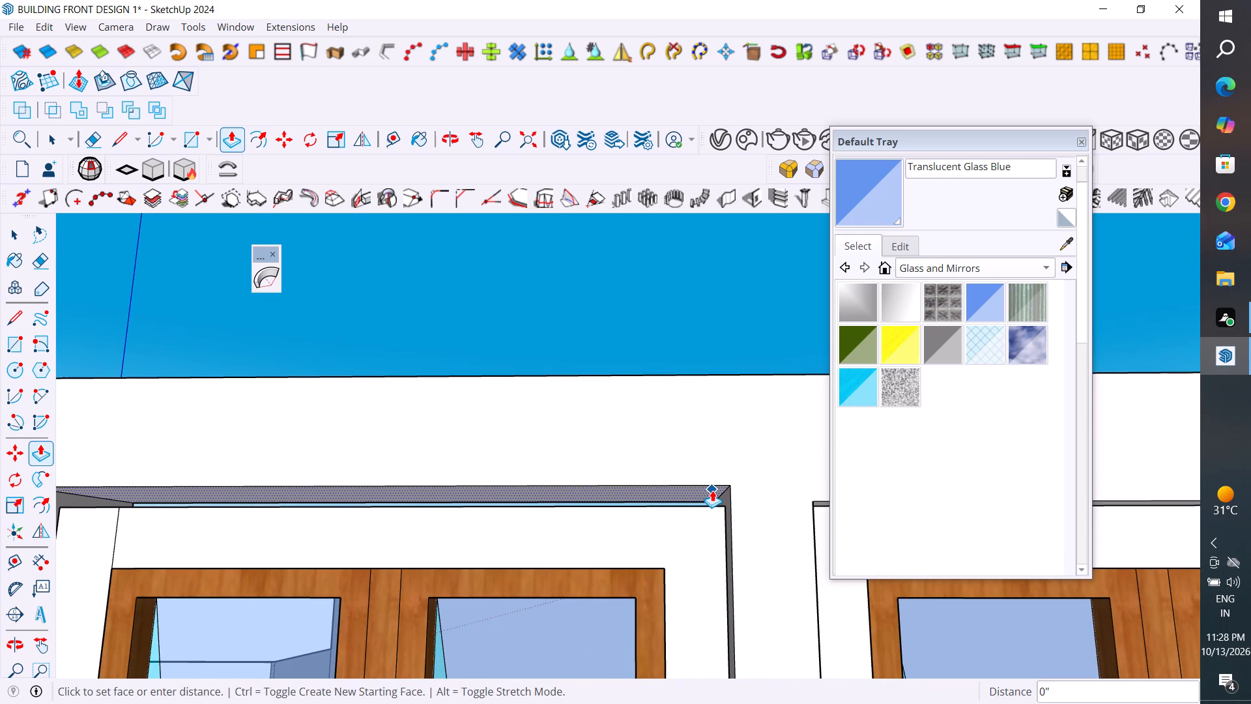
click(721, 502)
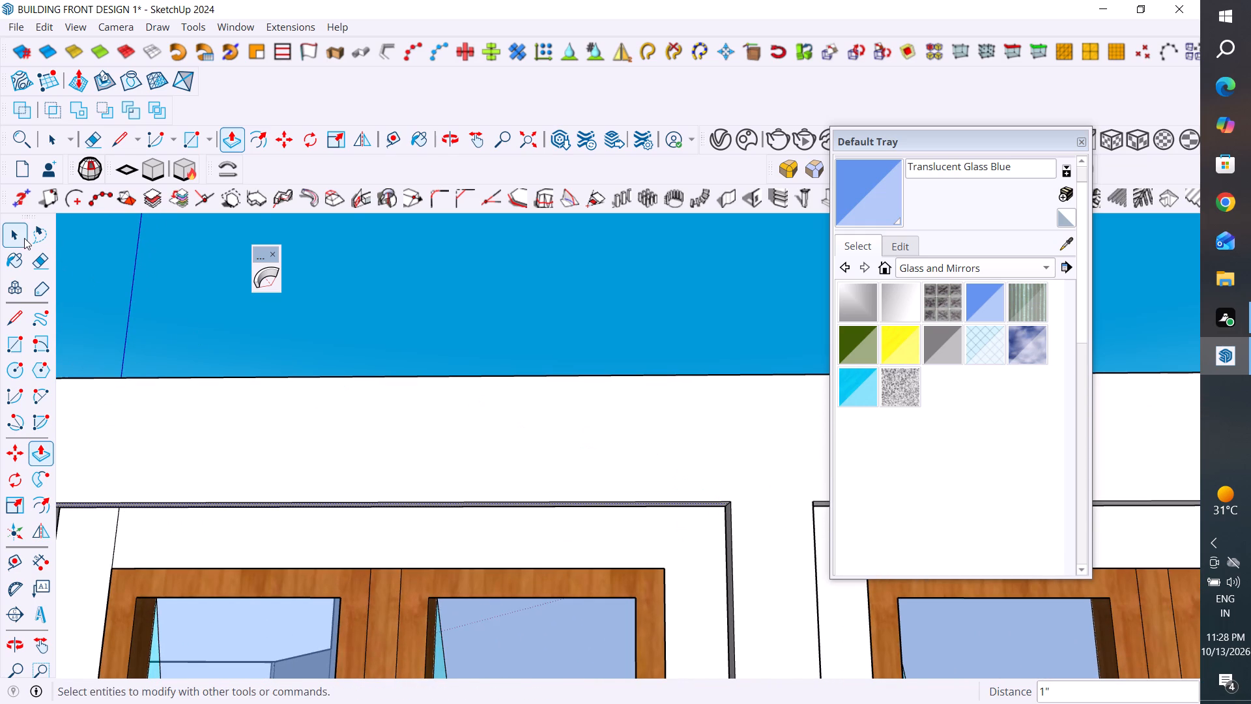
click(24, 238)
click(364, 344)
Group the entire detached three-door wall together with its doors and outer frames.
scroll(761, 417, down, 12)
middle_drag(620, 385, 651, 551)
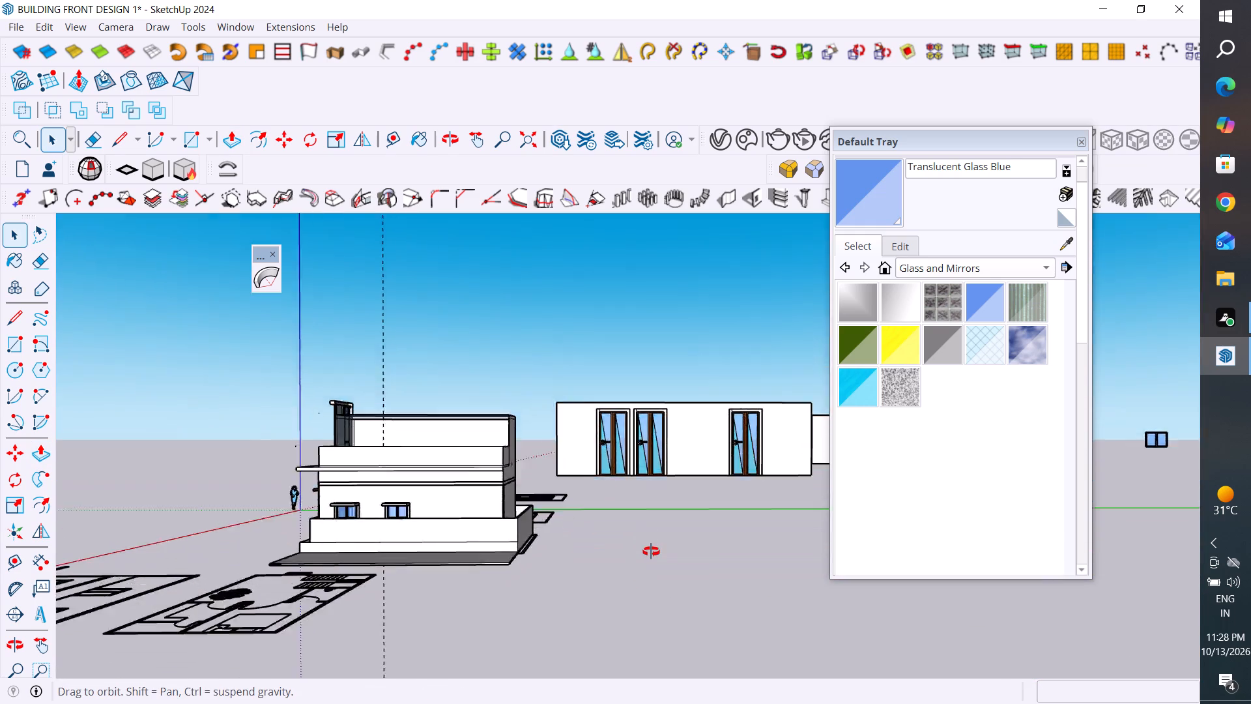
middle_drag(651, 551, 655, 630)
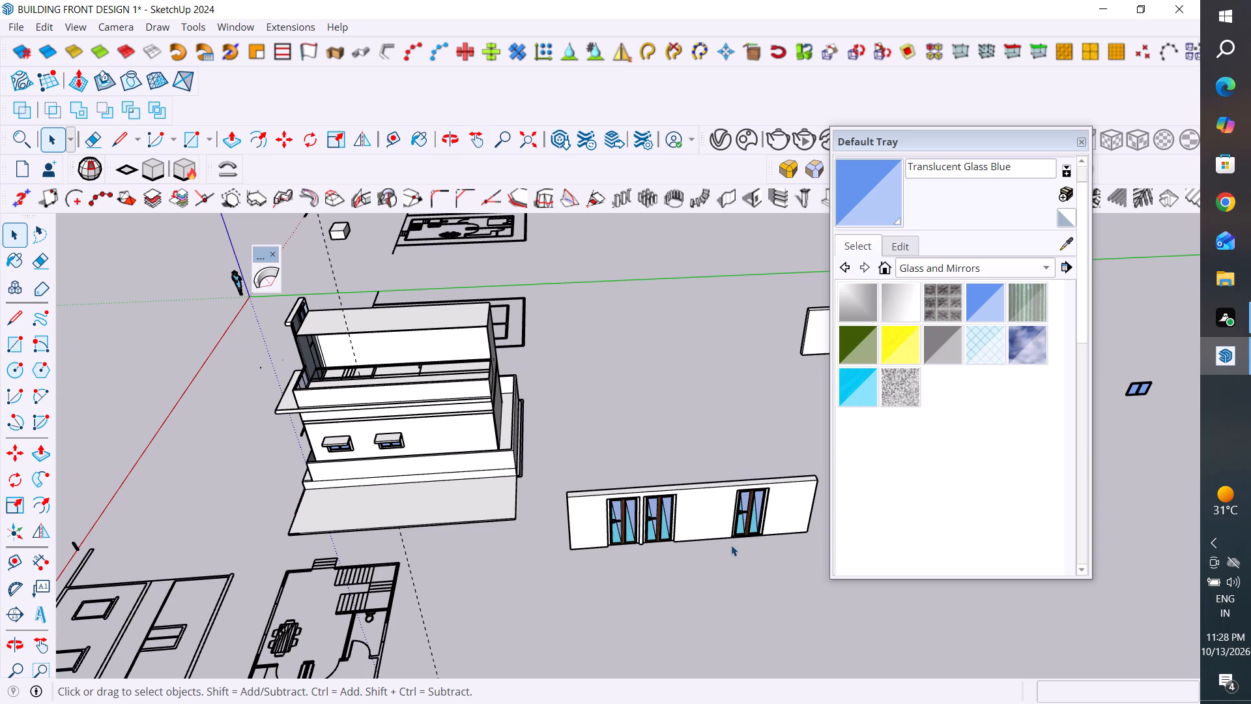
middle_drag(740, 559, 703, 534)
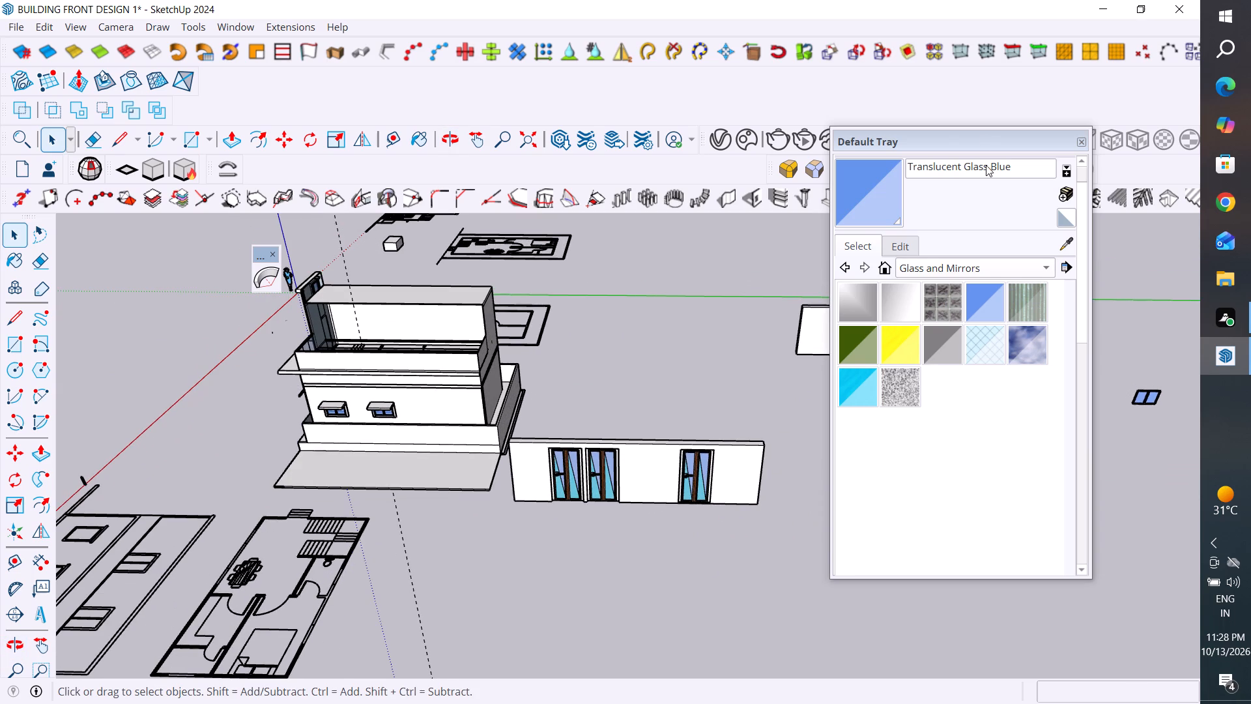
drag(958, 133, 1140, 143)
middle_drag(560, 557, 608, 548)
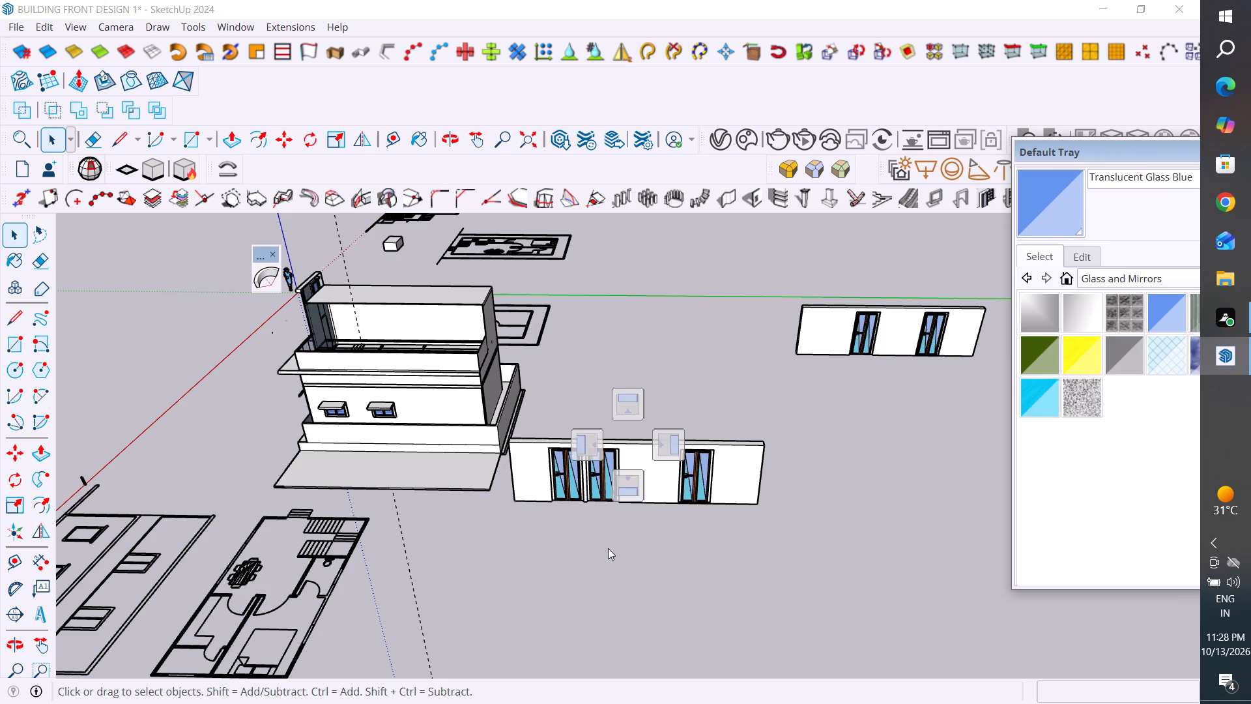
middle_drag(608, 548, 616, 553)
middle_drag(584, 525, 654, 514)
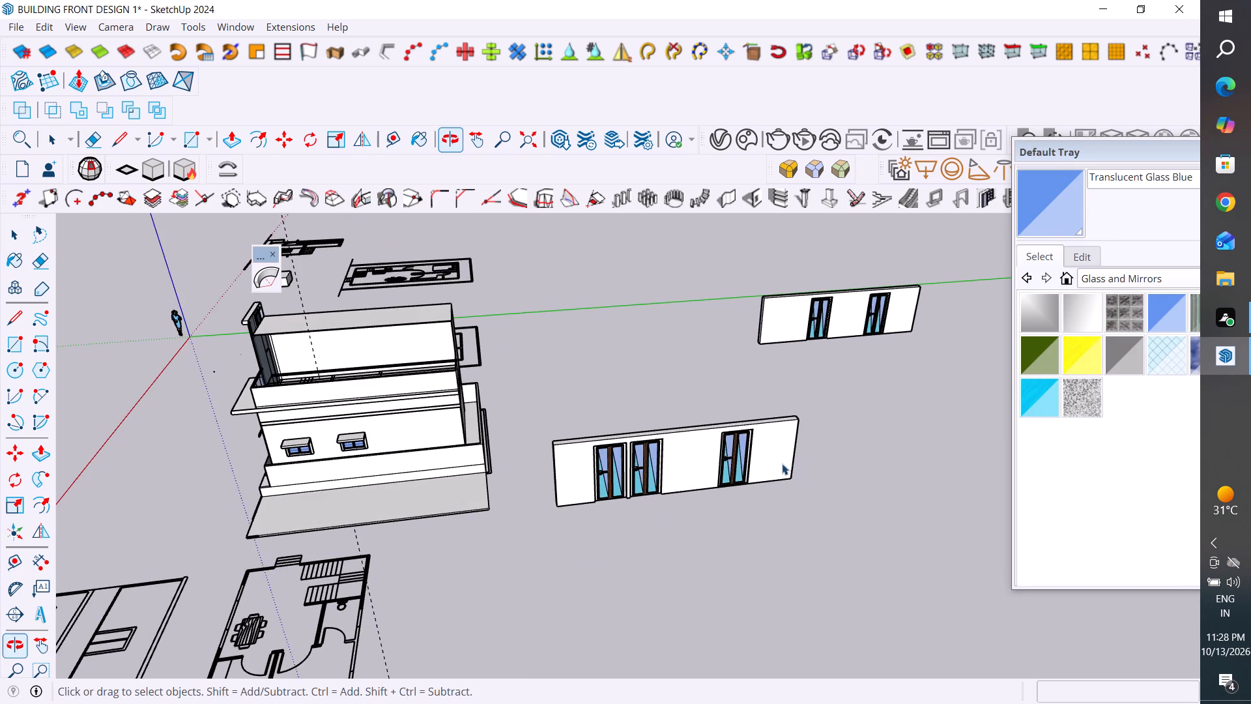
scroll(792, 445, up, 4)
drag(839, 378, 500, 577)
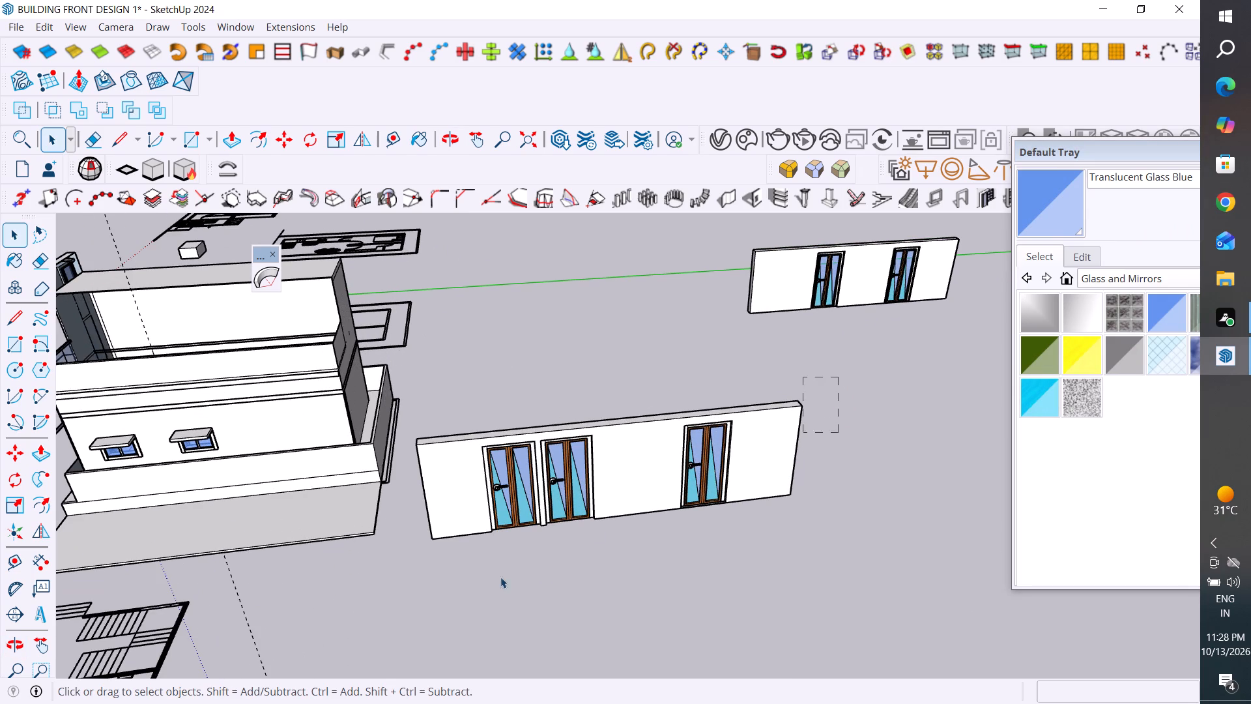
drag(500, 577, 416, 593)
right_click(455, 495)
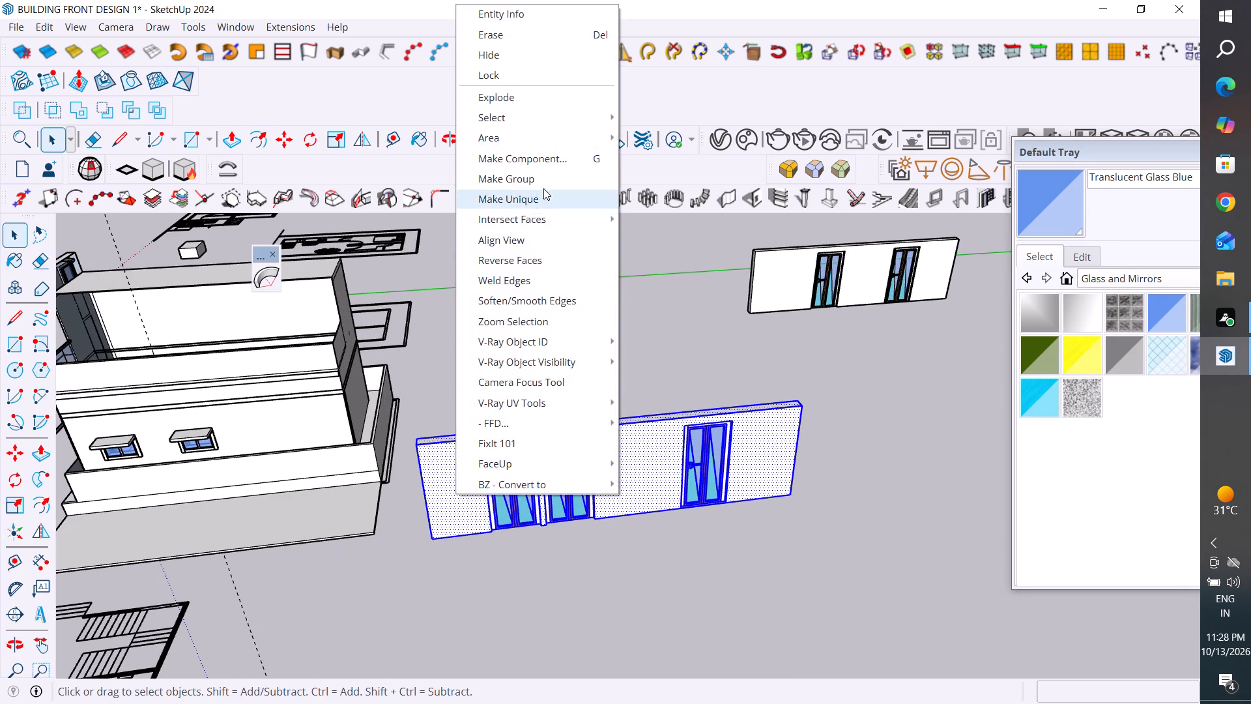
click(539, 182)
click(698, 512)
Inspect the bases and frames of the two adjacent doors in the grouped wall up close.
scroll(826, 563, down, 2)
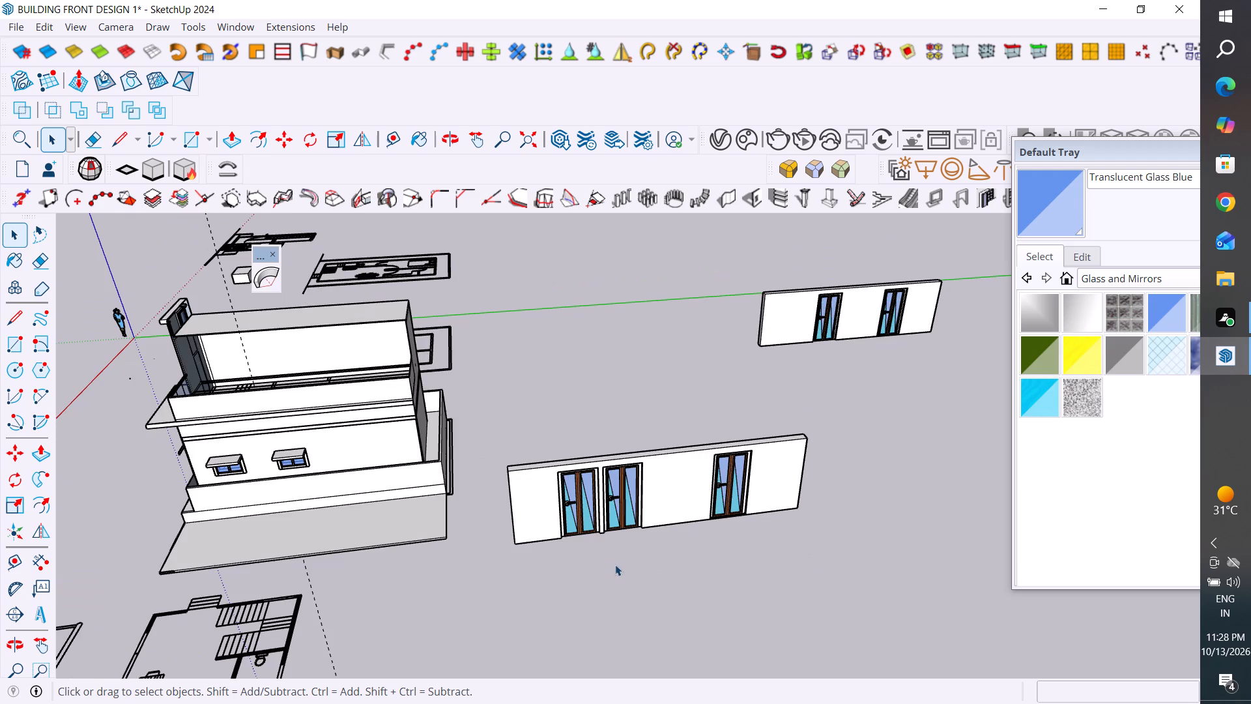
middle_drag(618, 576, 640, 564)
scroll(657, 475, up, 3)
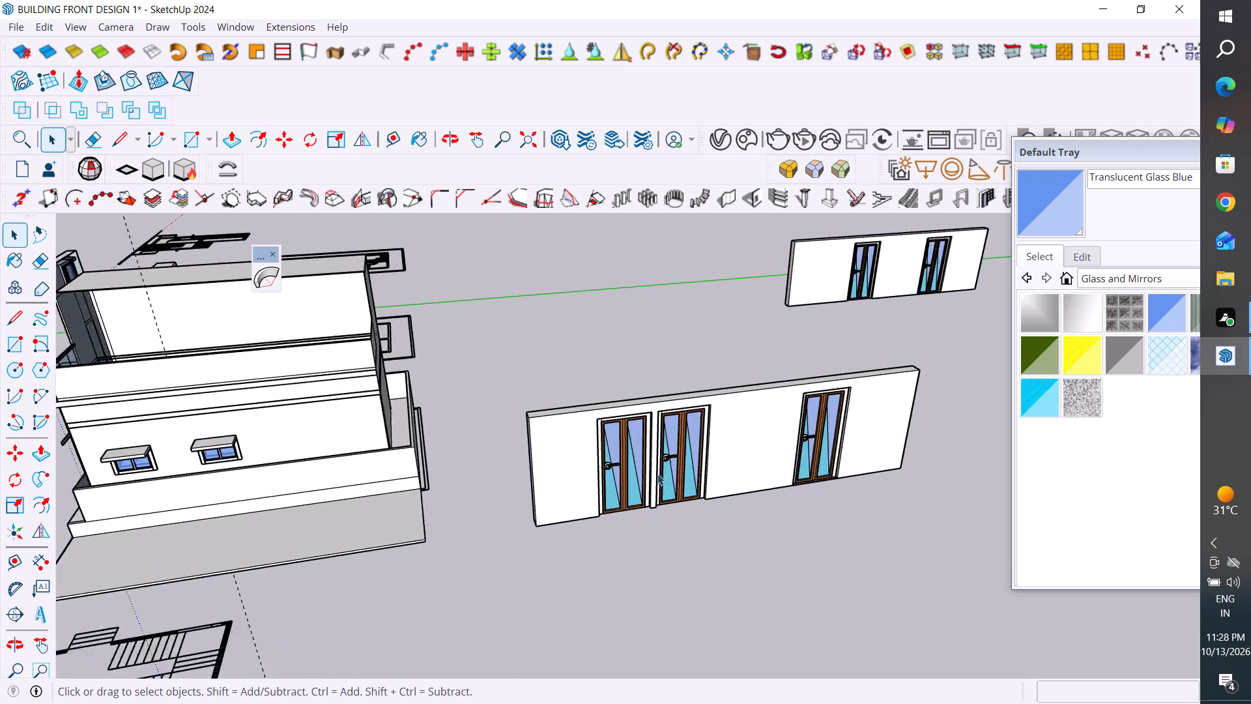
scroll(657, 474, up, 11)
scroll(650, 552, up, 4)
middle_drag(657, 561, 739, 566)
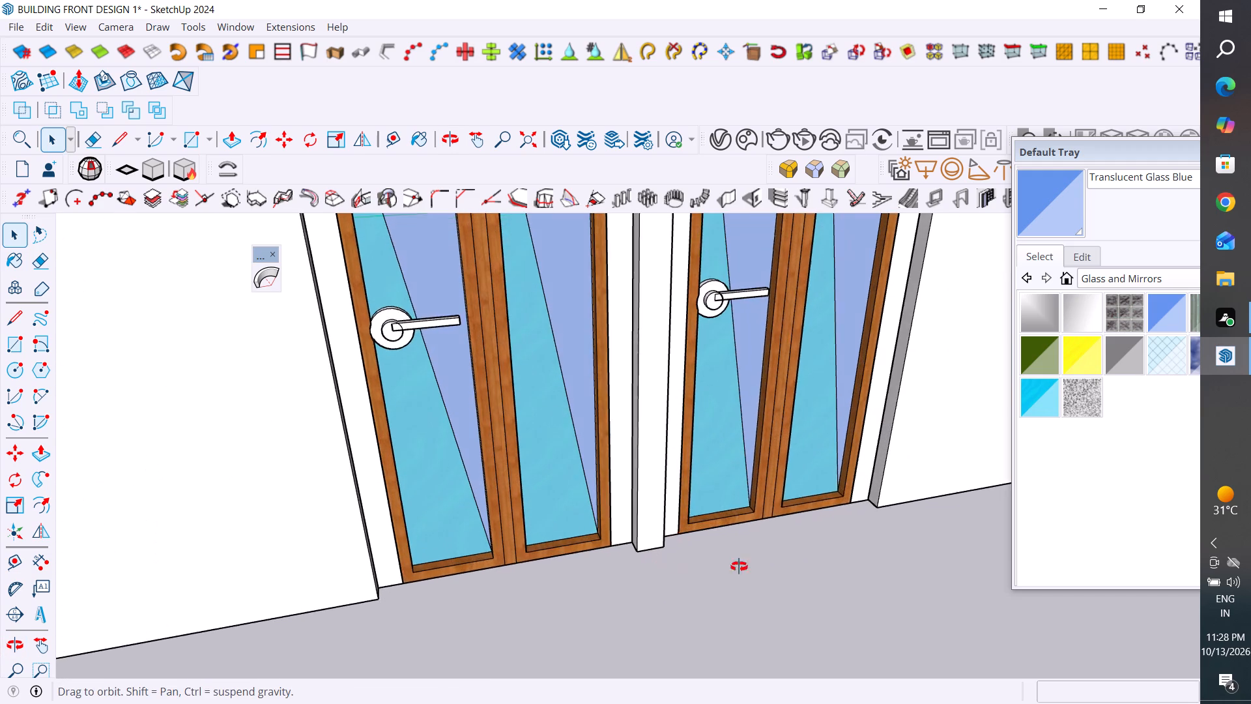
middle_drag(739, 566, 710, 563)
Move the grouped three-door wall 668" by its bottom outer corner back onto the building's upper floor, snapping to the matching corner endpoint.
scroll(693, 553, down, 11)
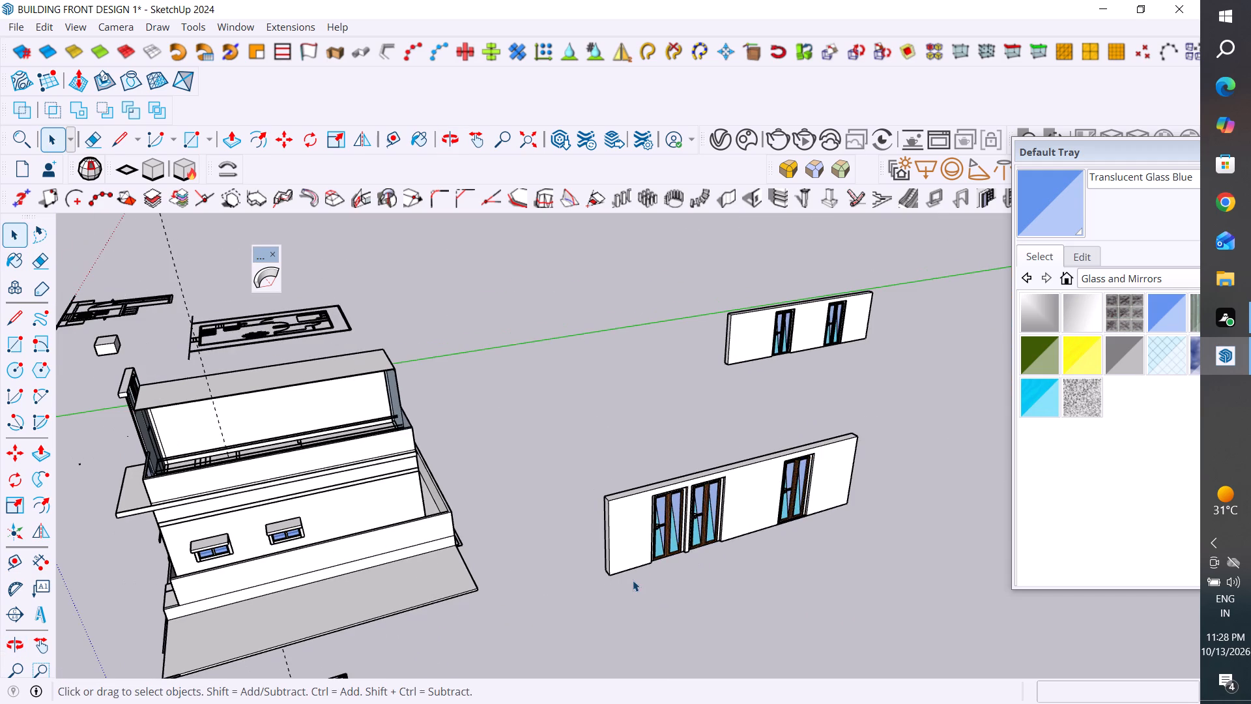
key(m)
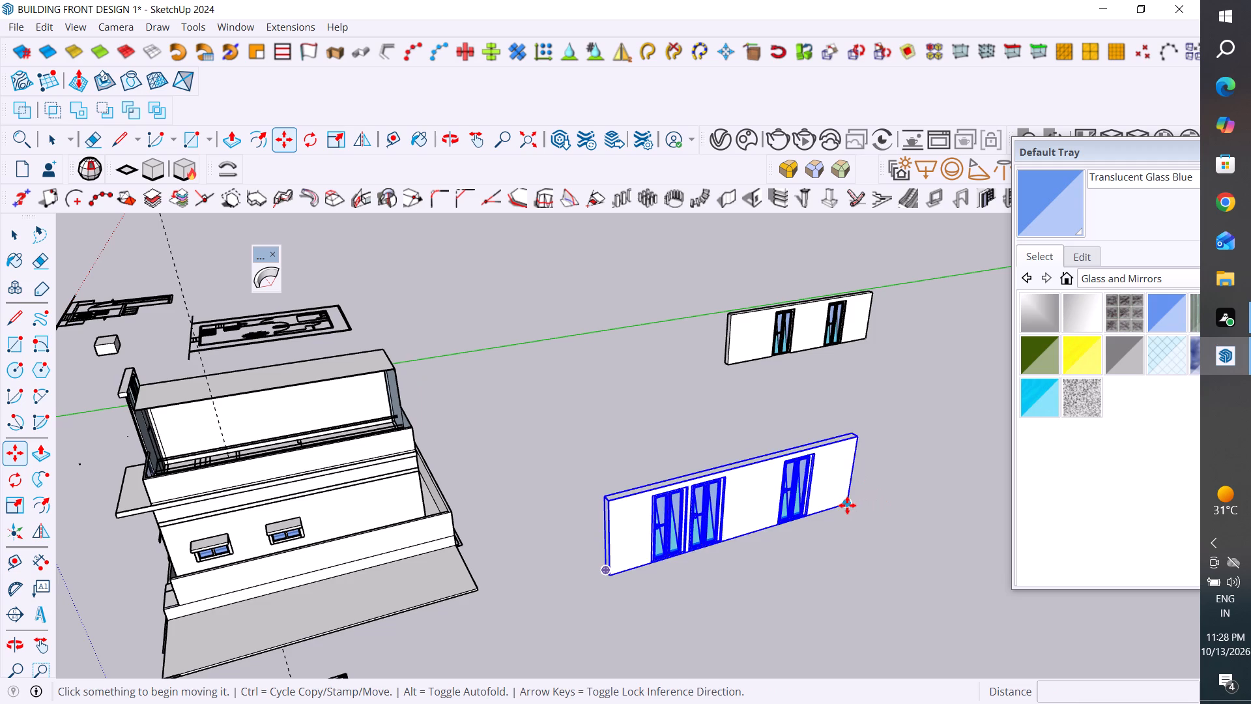
click(847, 505)
scroll(344, 418, up, 5)
middle_drag(356, 428, 404, 551)
scroll(407, 555, up, 4)
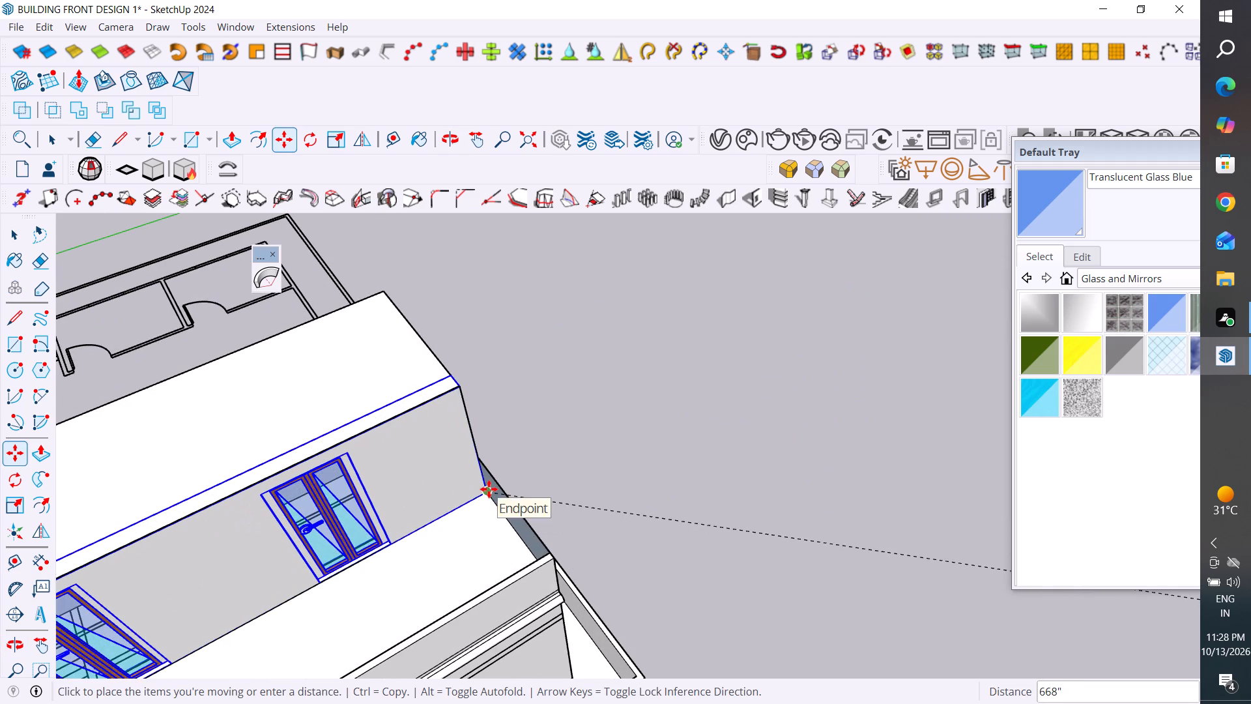
click(489, 489)
scroll(659, 439, down, 5)
middle_drag(660, 453, 591, 241)
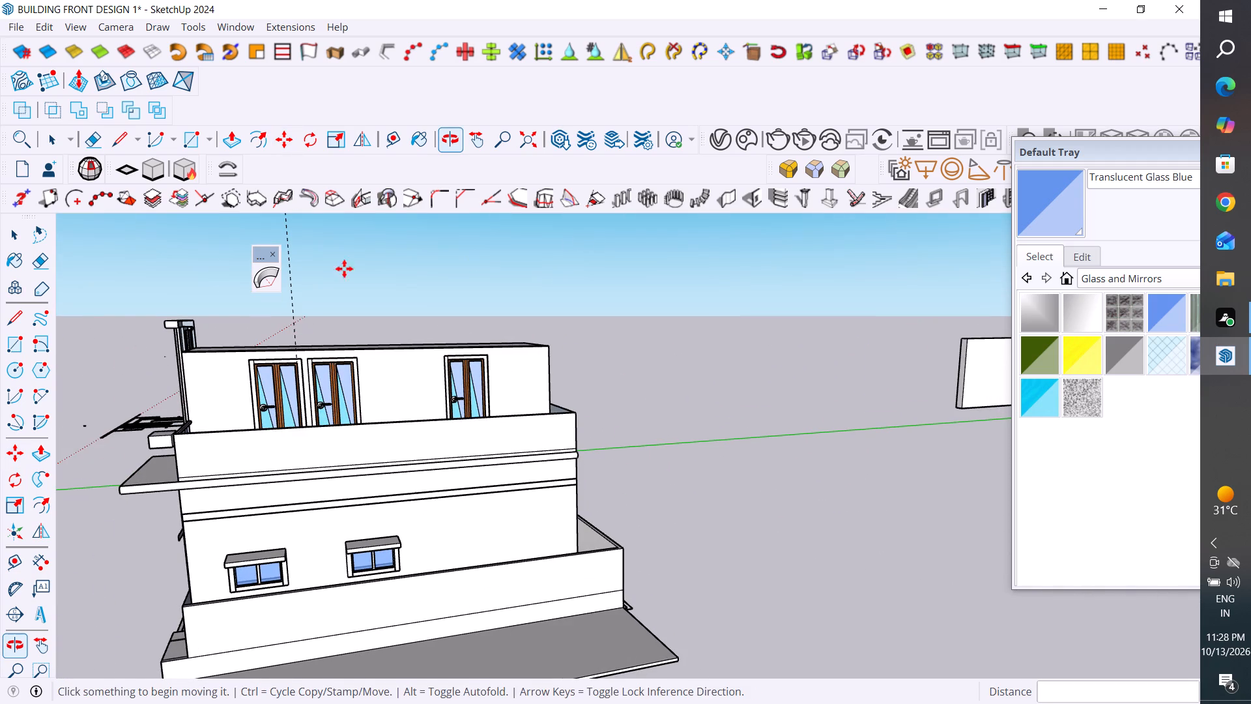
click(16, 235)
click(326, 257)
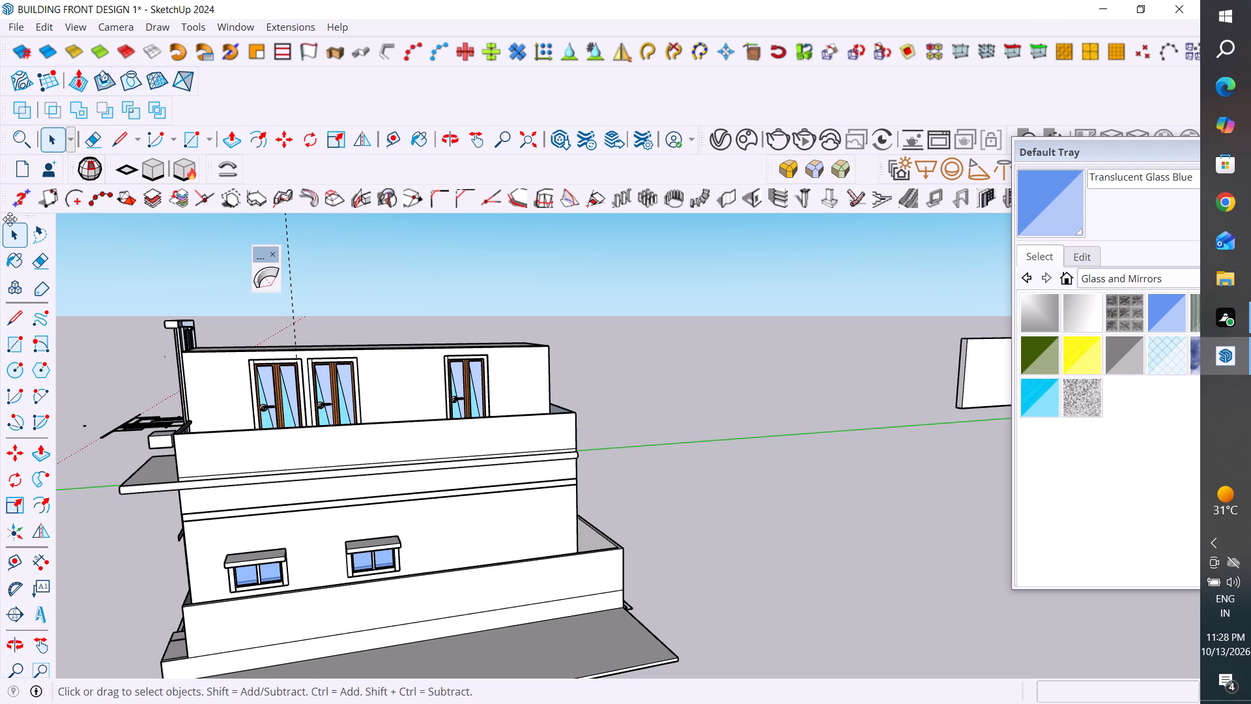
Examine the returned three-door wall and the rest of the building from several angles, down to the ground-floor windows.
click(28, 244)
click(22, 239)
click(164, 248)
scroll(358, 334, down, 5)
middle_drag(371, 368, 415, 488)
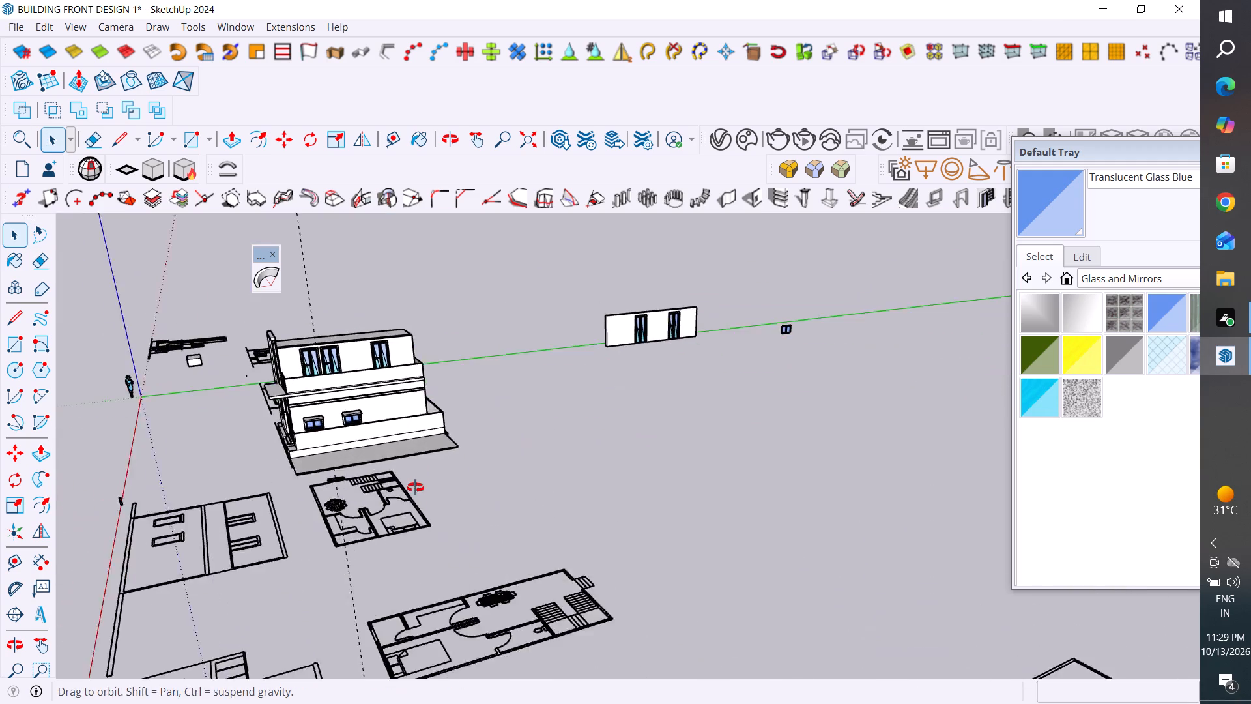
middle_drag(415, 488, 415, 508)
scroll(339, 460, up, 5)
middle_drag(339, 454, 524, 366)
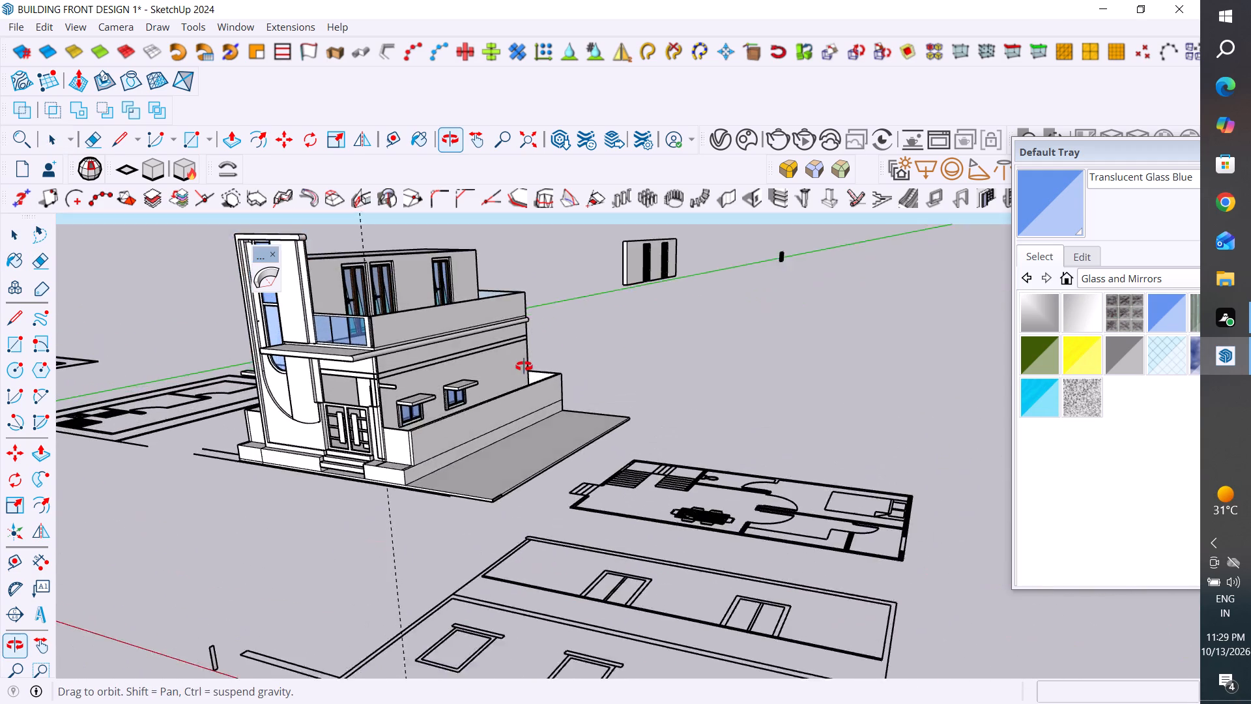
middle_drag(524, 366, 548, 377)
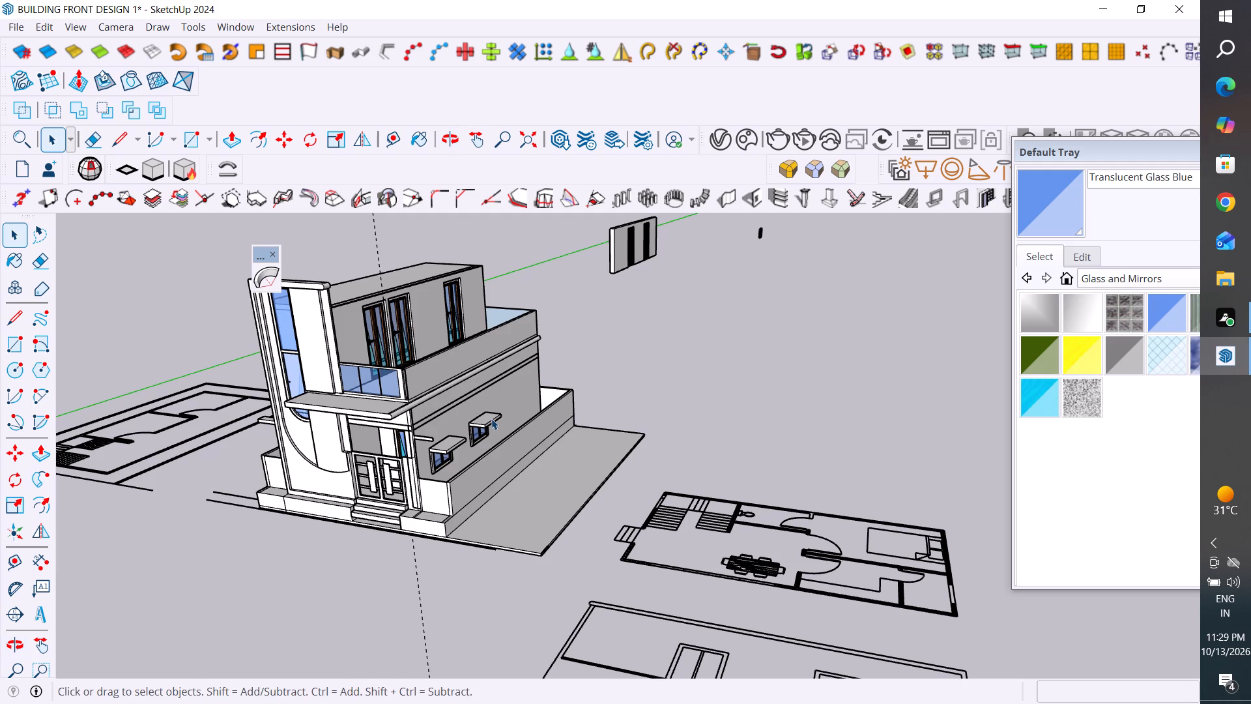
middle_drag(534, 433, 488, 454)
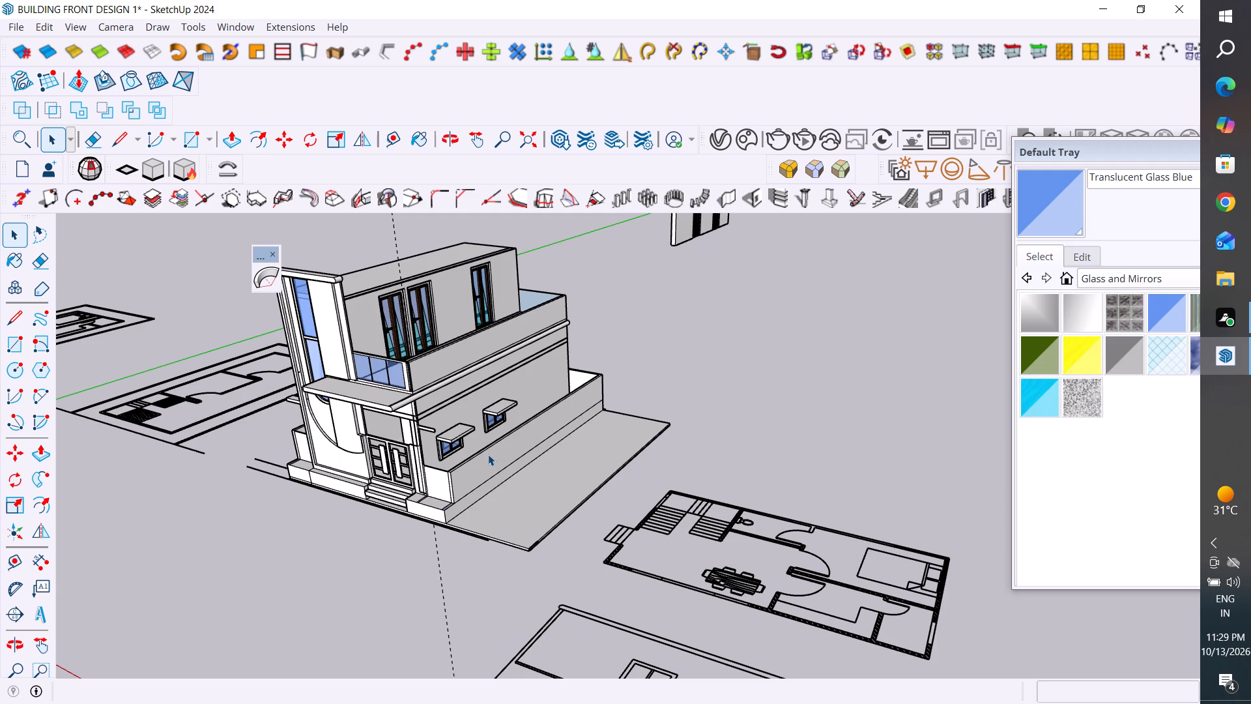
middle_drag(423, 415, 472, 321)
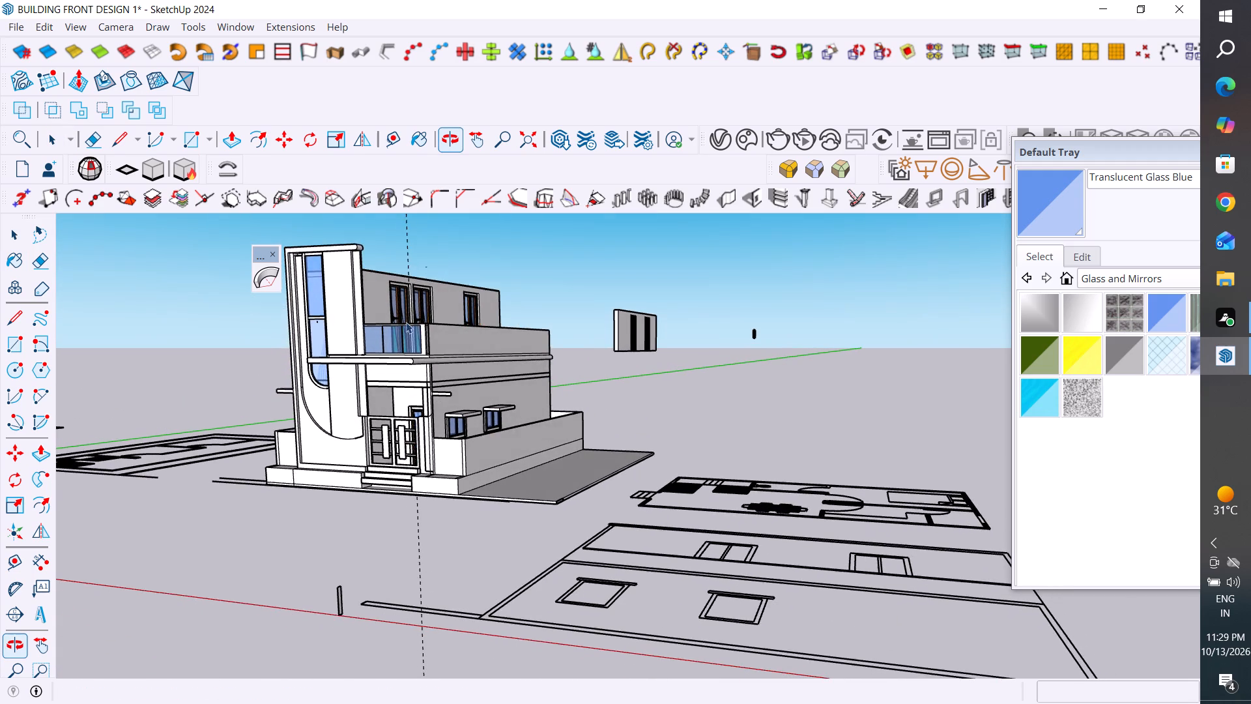
scroll(403, 320, up, 4)
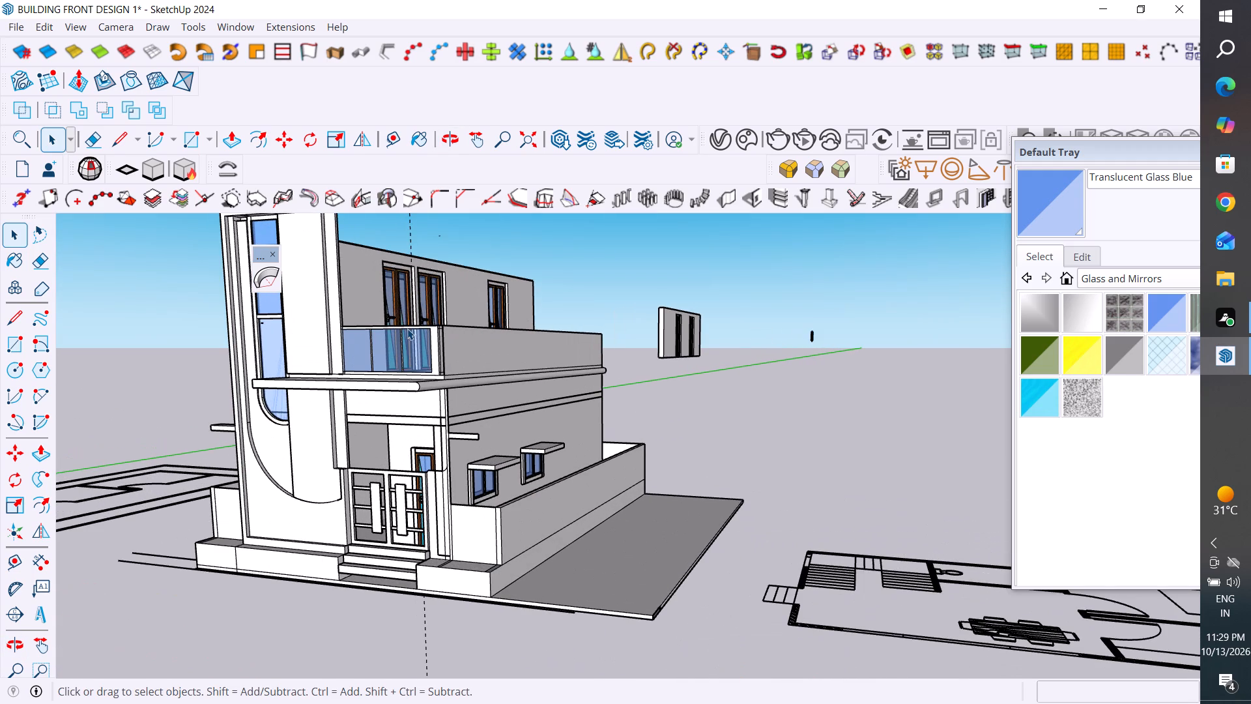
scroll(491, 374, up, 1)
middle_drag(491, 374, 448, 314)
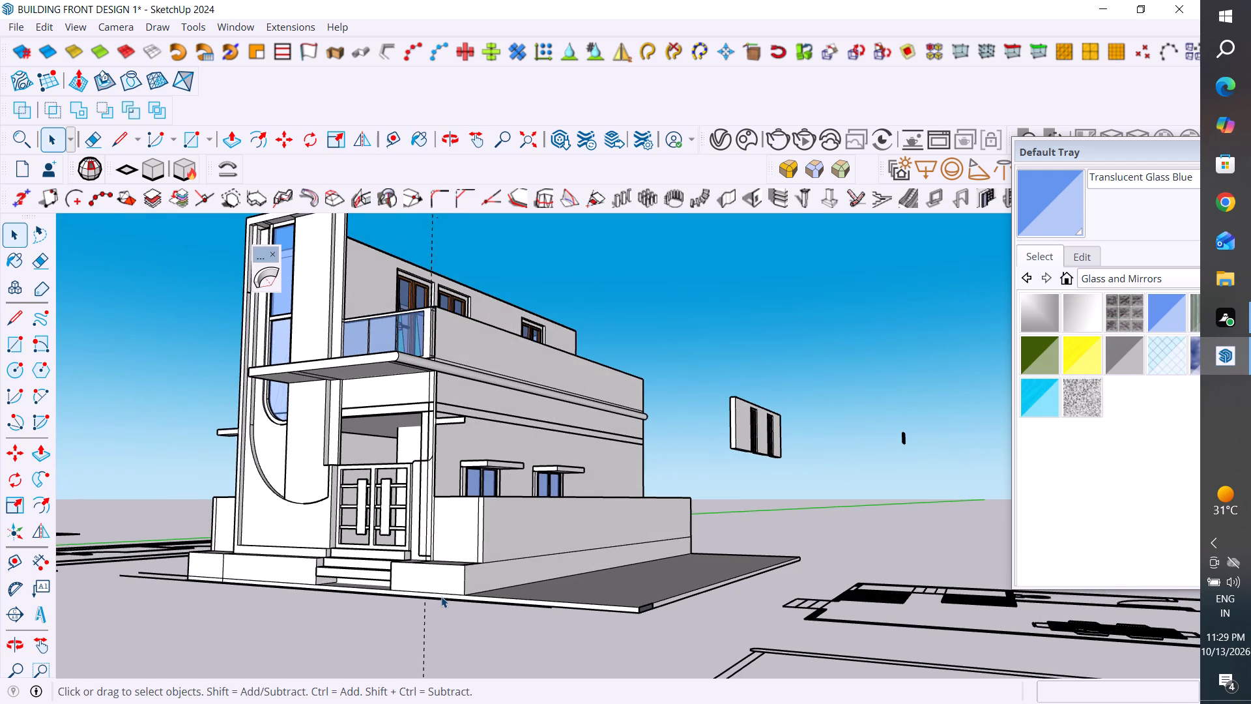
middle_drag(506, 561, 498, 696)
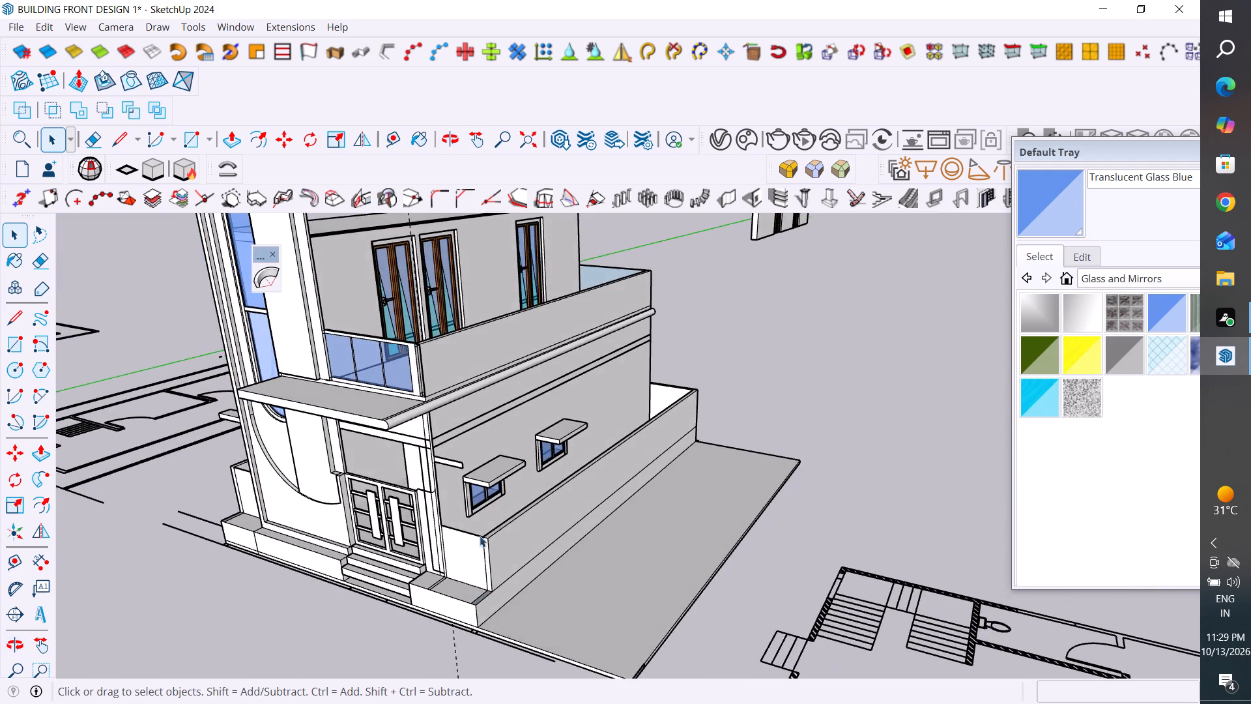
Copy the grouped ground-floor side wall with its two canopied windows 281" across to outside the building's opposite side.
scroll(470, 521, up, 14)
click(491, 491)
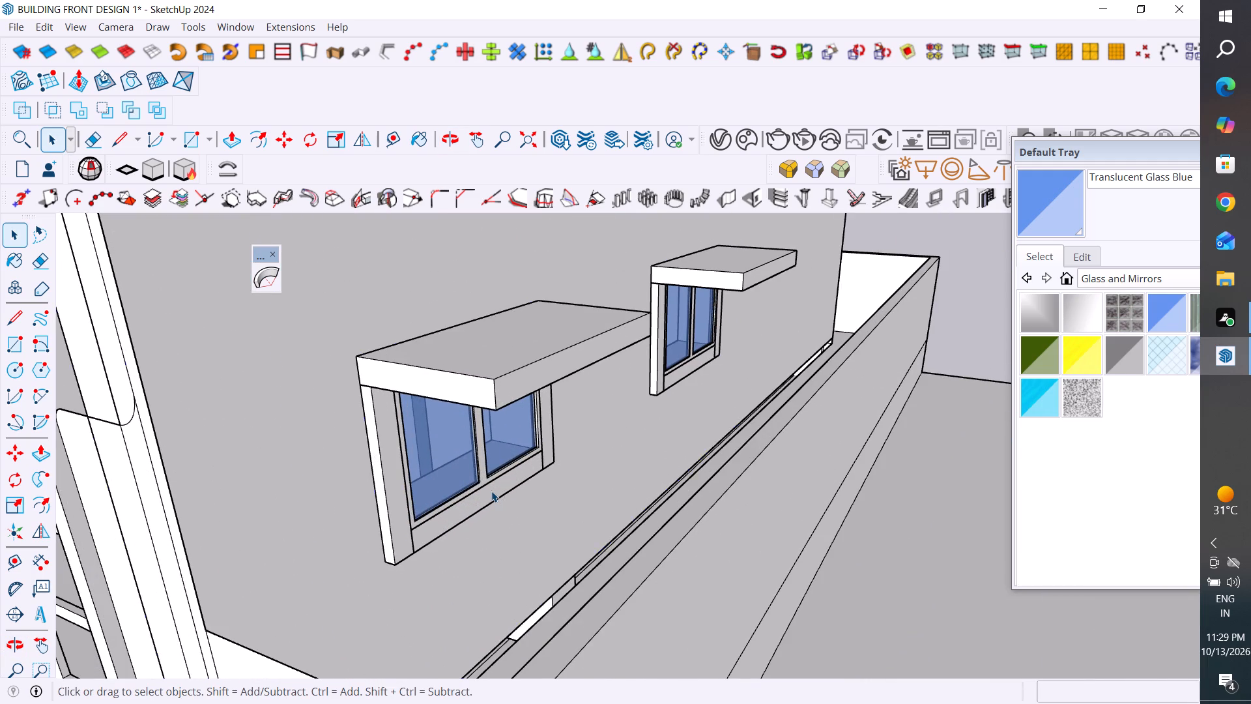
click(870, 480)
scroll(799, 432, down, 5)
click(642, 482)
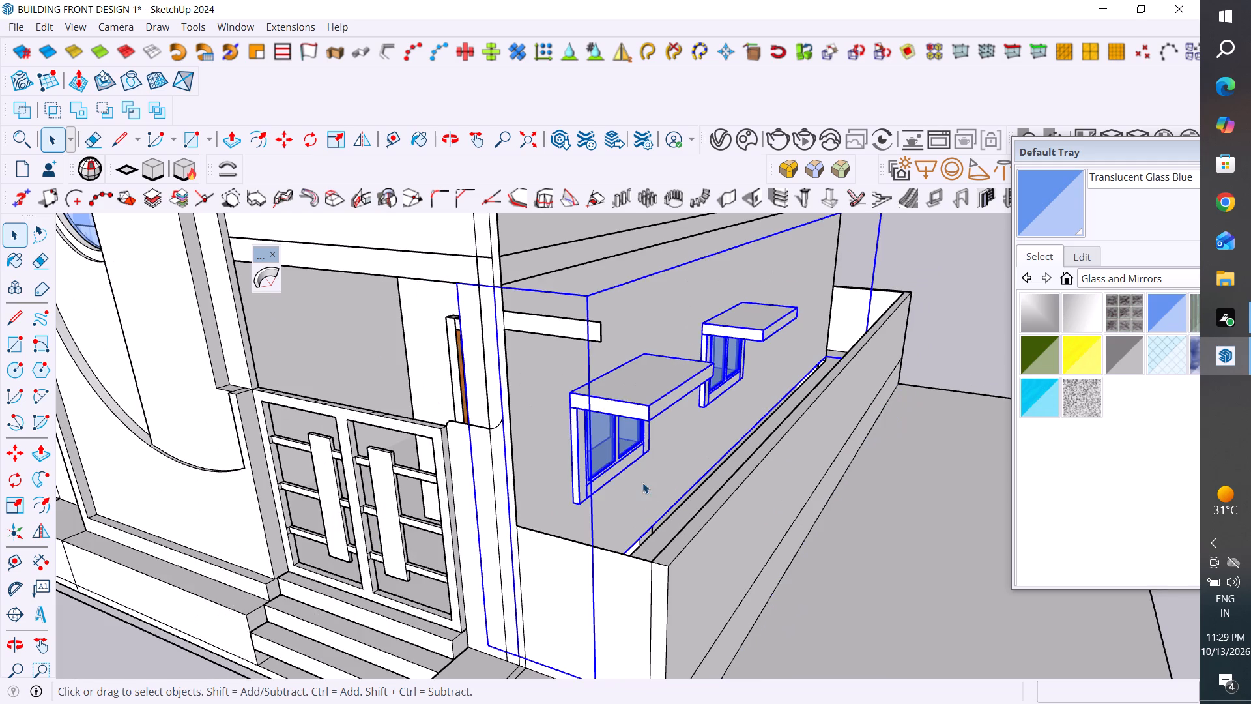
key(m)
scroll(728, 516, down, 4)
click(566, 607)
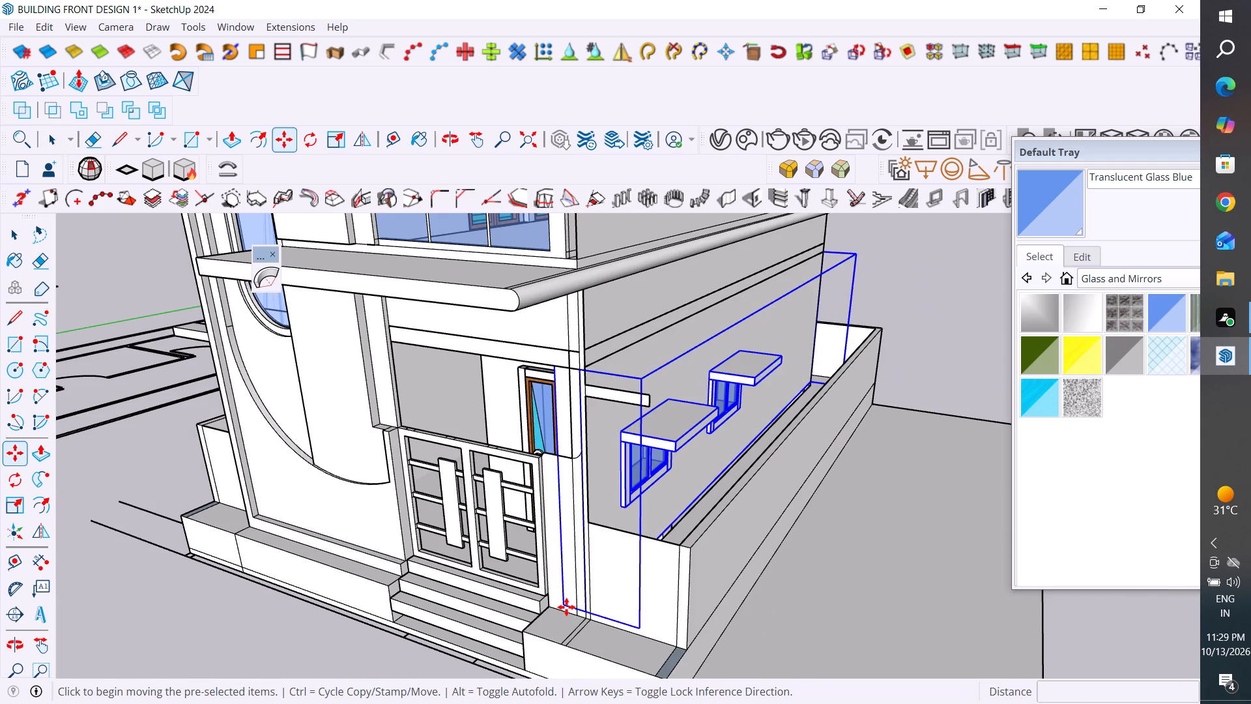
middle_drag(299, 540, 739, 537)
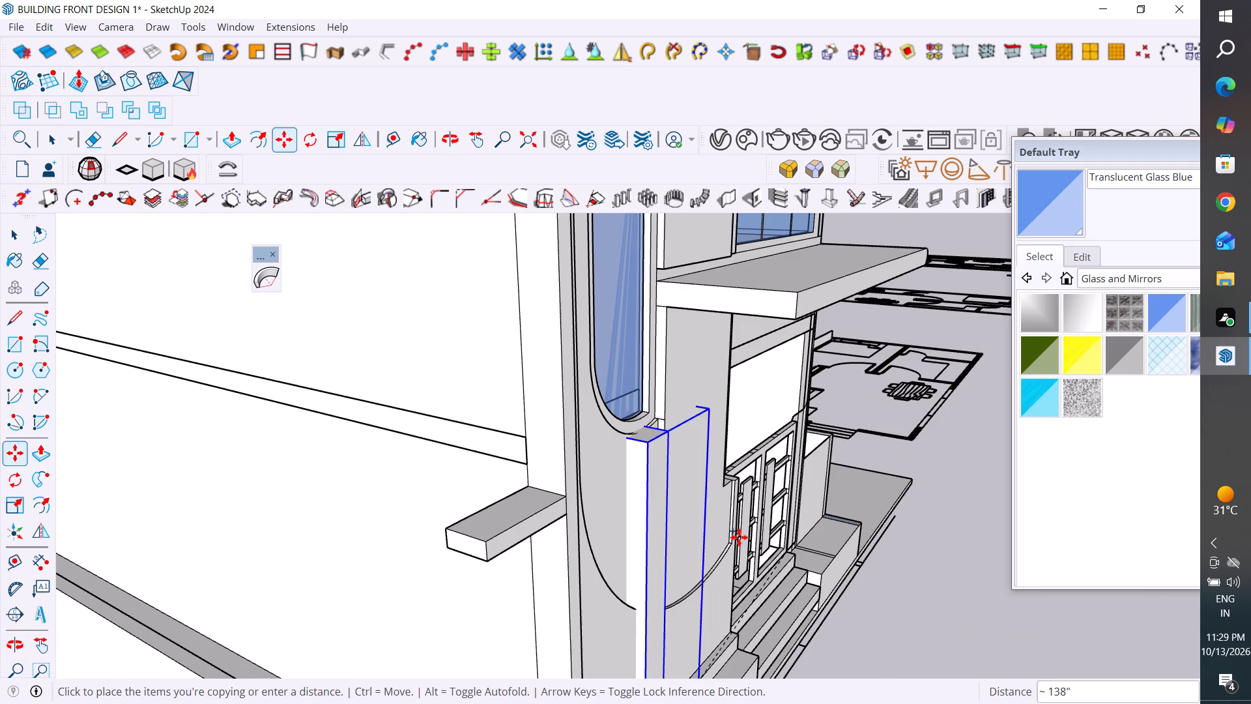
scroll(739, 537, down, 6)
scroll(680, 497, down, 5)
middle_drag(719, 450, 719, 449)
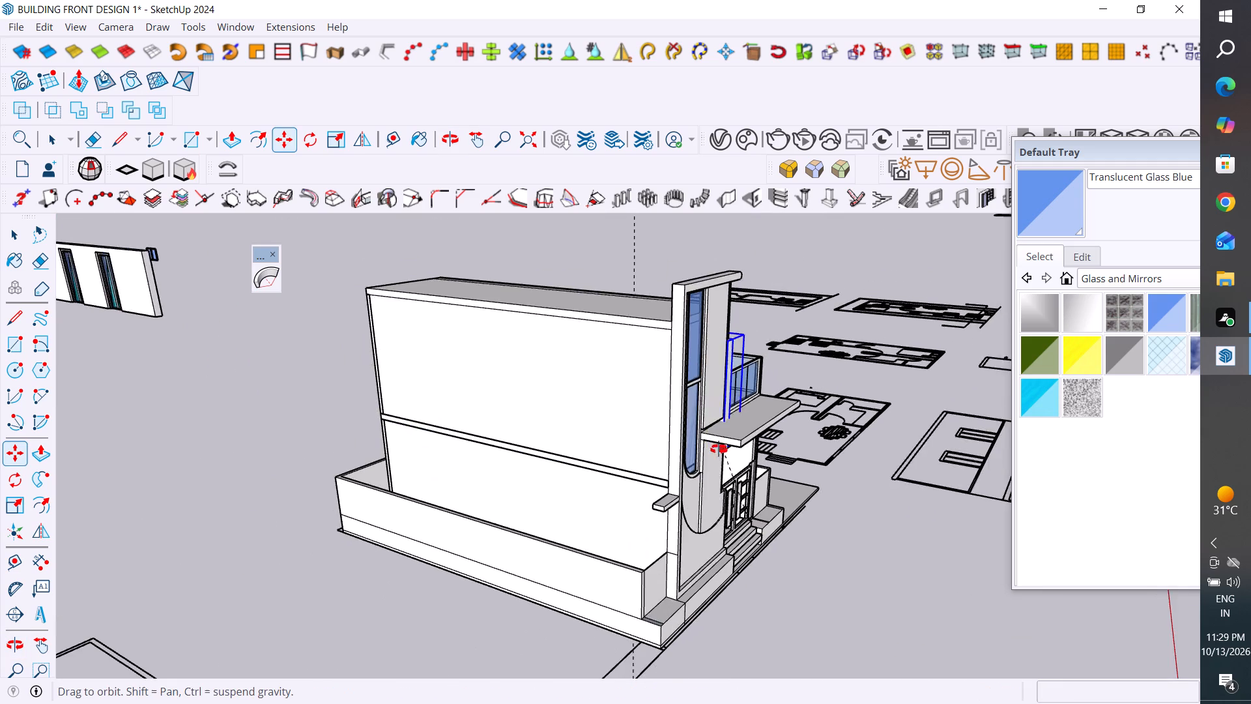
middle_drag(719, 449, 526, 307)
middle_drag(526, 307, 534, 482)
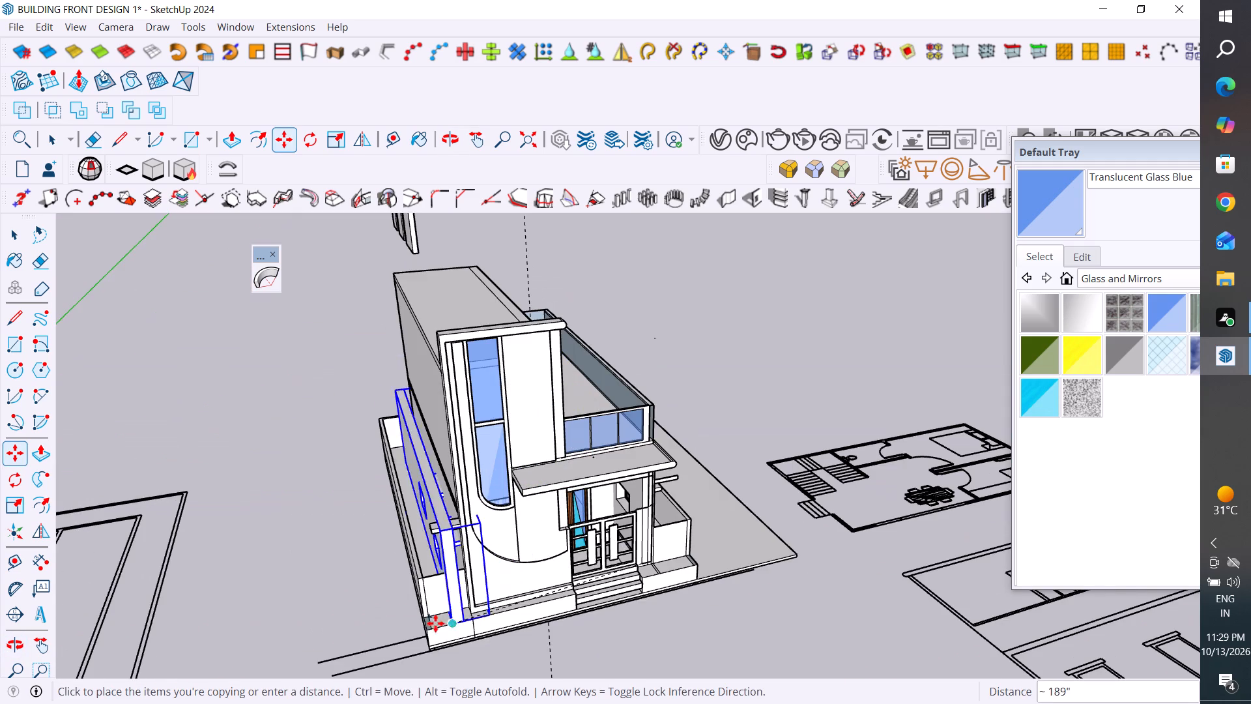
click(339, 635)
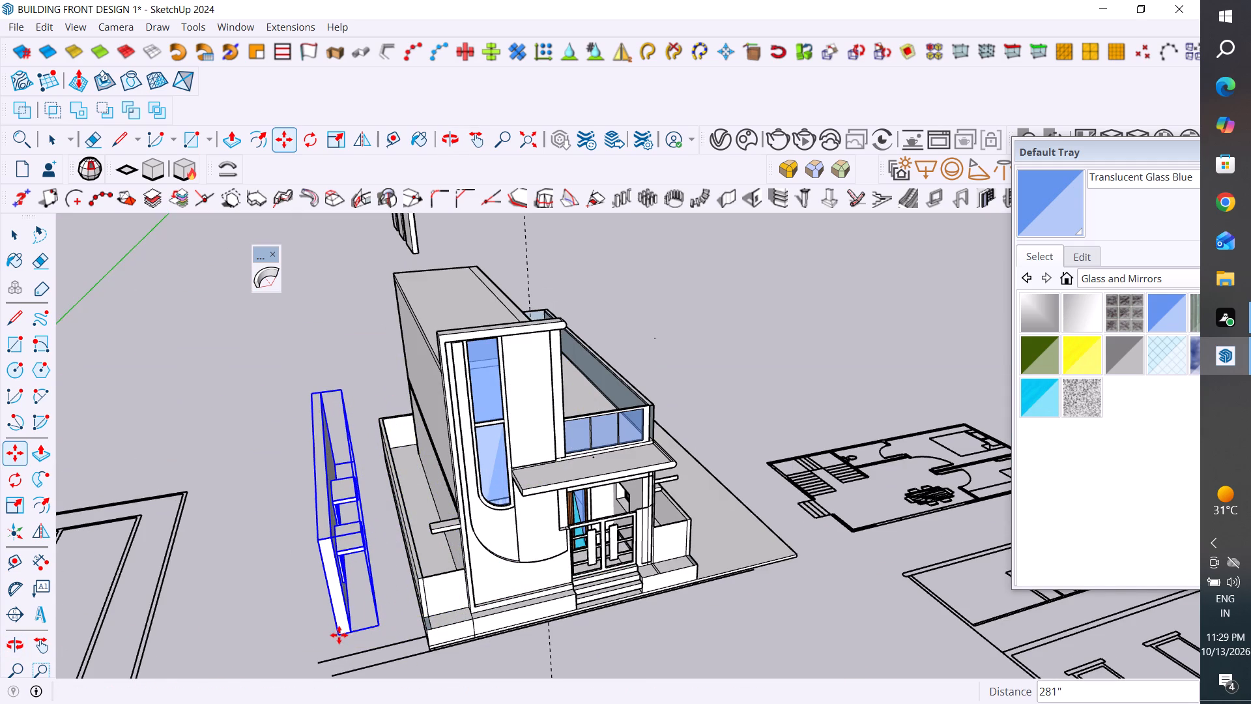
click(12, 237)
Delete the plain ground-floor side wall's faces on the side of the building facing the copied window wall.
scroll(422, 533, up, 3)
middle_drag(447, 550, 452, 553)
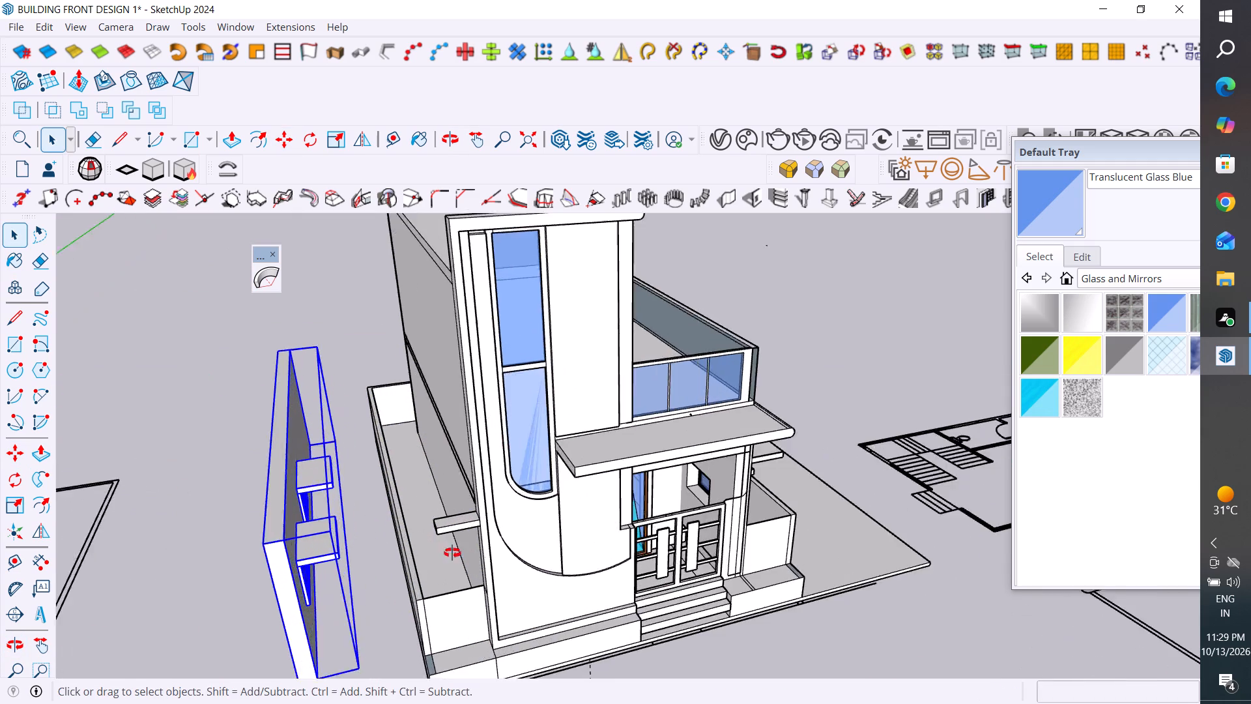
middle_drag(452, 553, 678, 544)
click(657, 503)
middle_drag(888, 552, 824, 570)
key(Delete)
click(637, 538)
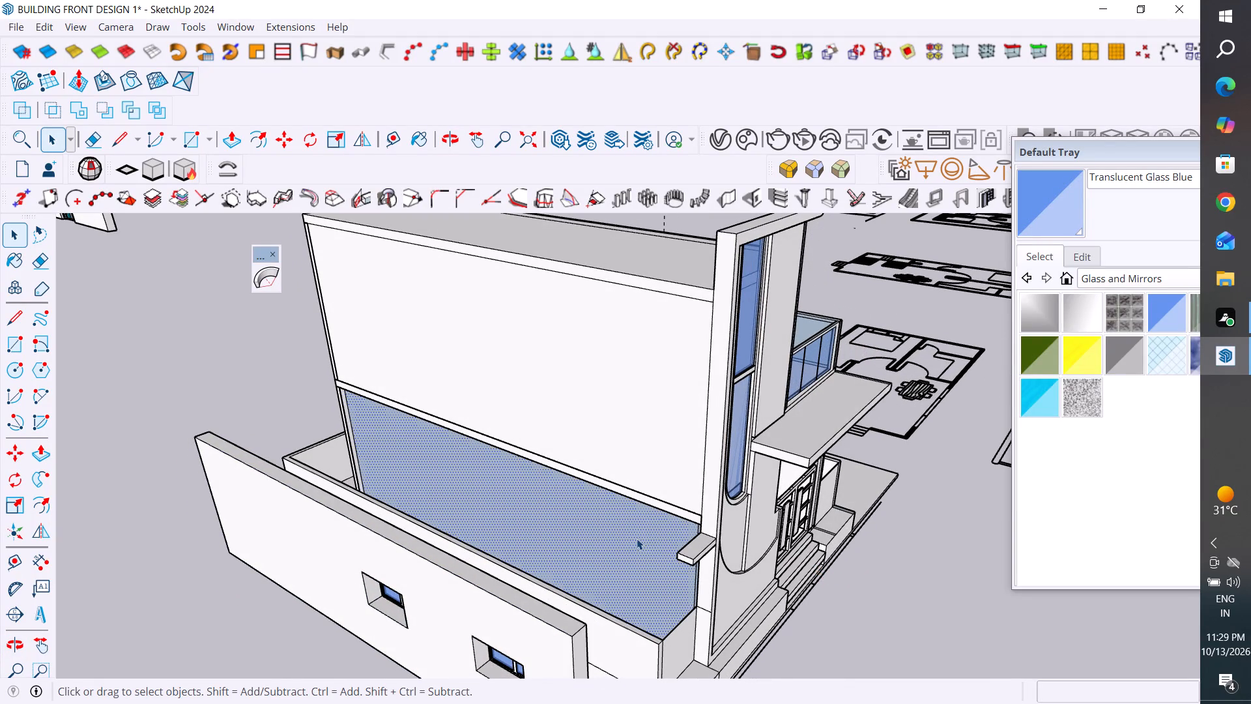
key(Delete)
Explode the copied two-window wall group so its wall, window frames and canopies are separately selectable.
middle_drag(584, 505, 625, 476)
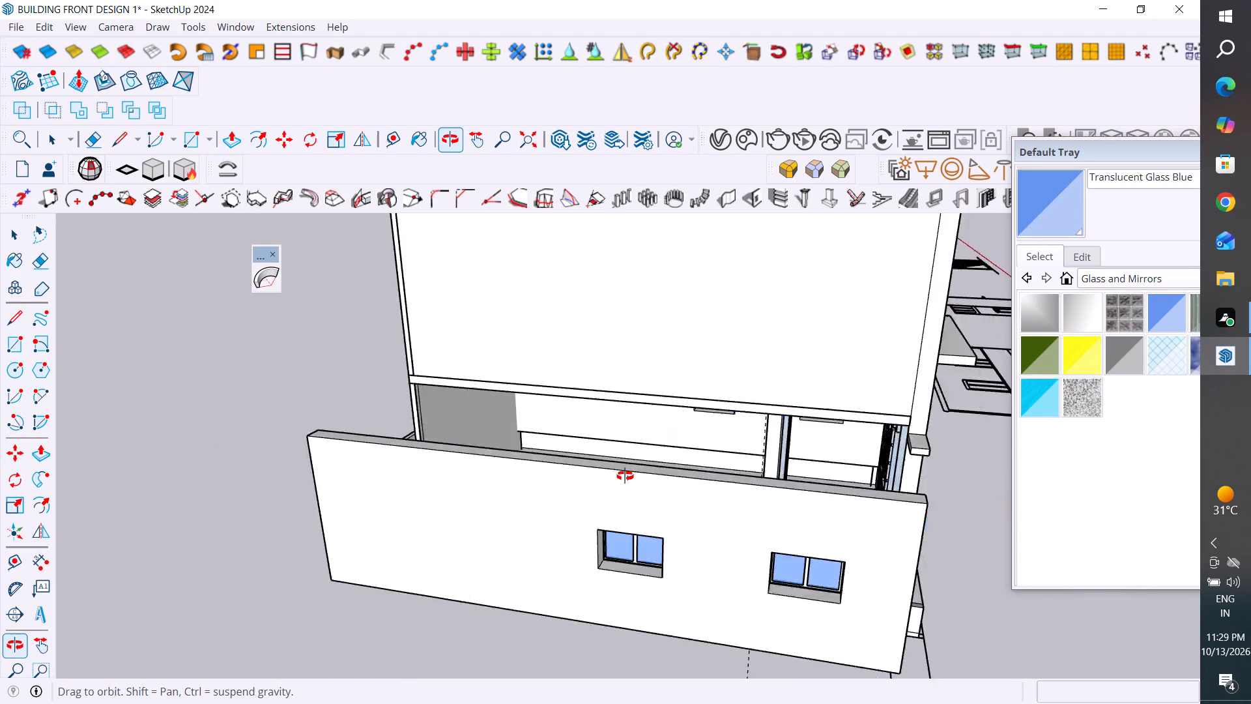
middle_drag(625, 476, 465, 472)
drag(289, 525, 263, 538)
middle_drag(289, 525, 226, 551)
drag(221, 514, 222, 491)
drag(222, 483, 222, 476)
scroll(222, 482, up, 3)
triple_click(222, 476)
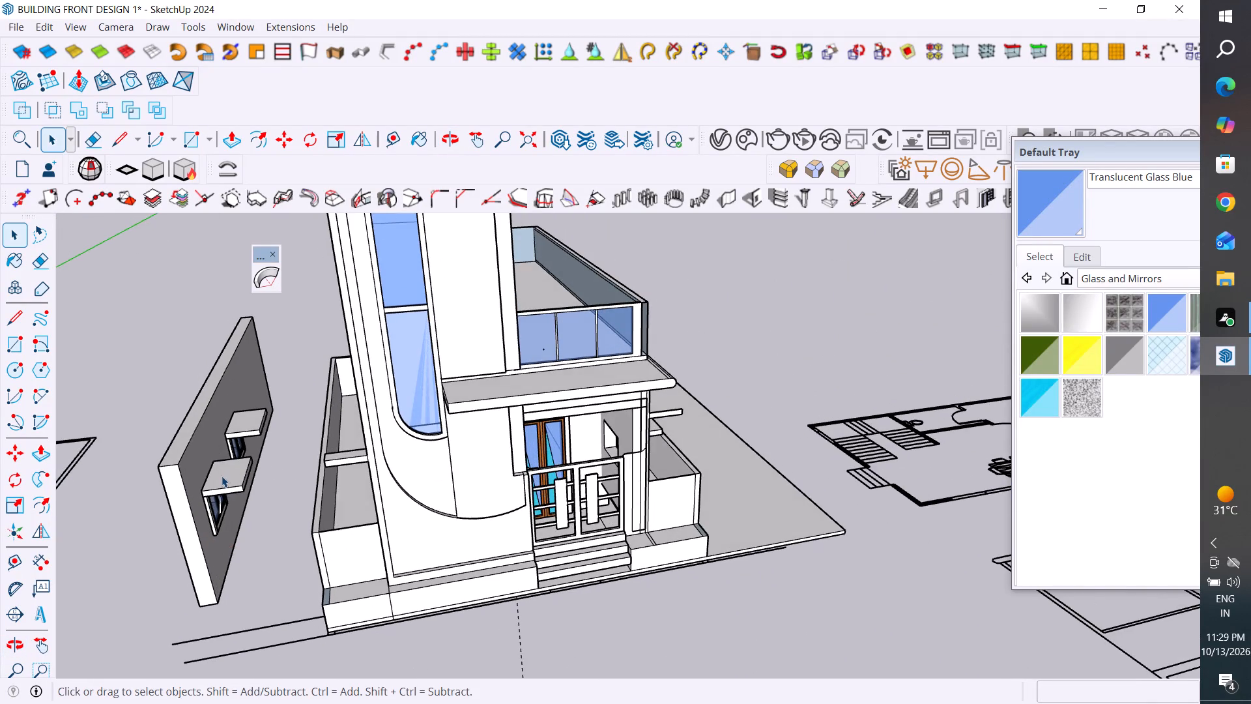
scroll(222, 476, up, 1)
click(222, 476)
drag(222, 476, 225, 486)
drag(227, 491, 229, 515)
drag(233, 524, 310, 540)
click(284, 522)
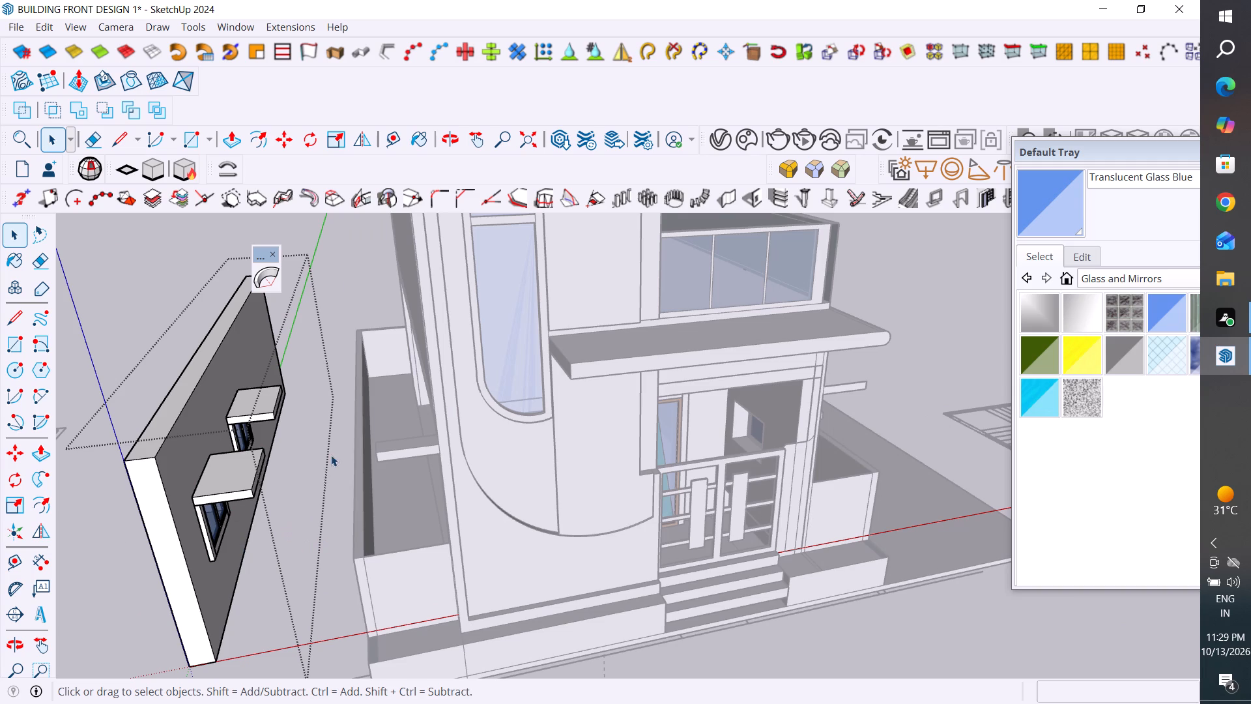
click(331, 455)
scroll(199, 505, up, 3)
click(210, 555)
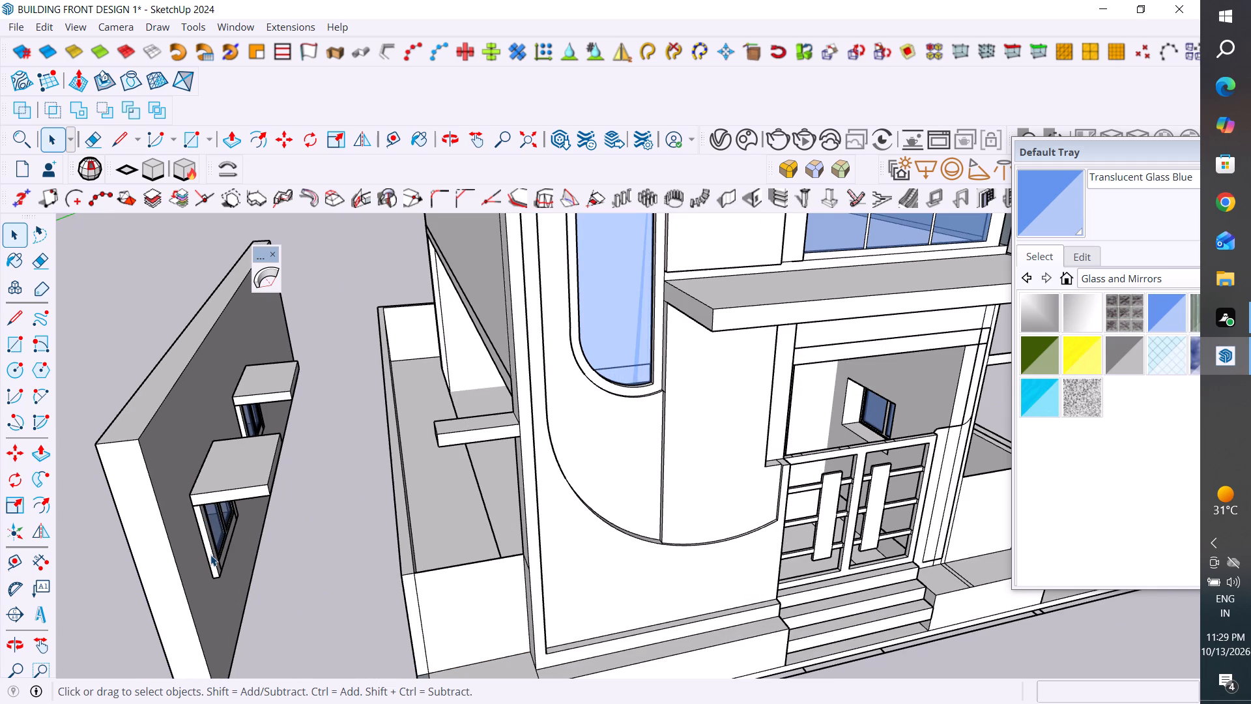
right_click(210, 555)
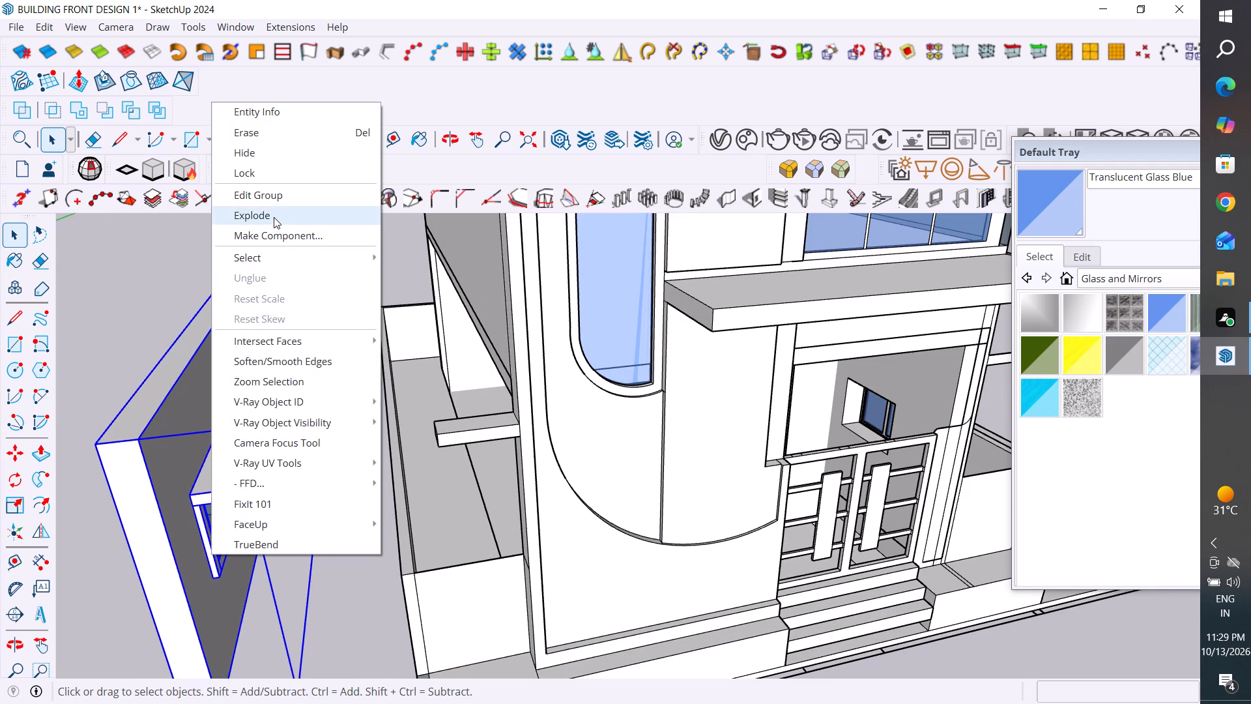
click(274, 217)
click(273, 549)
click(210, 551)
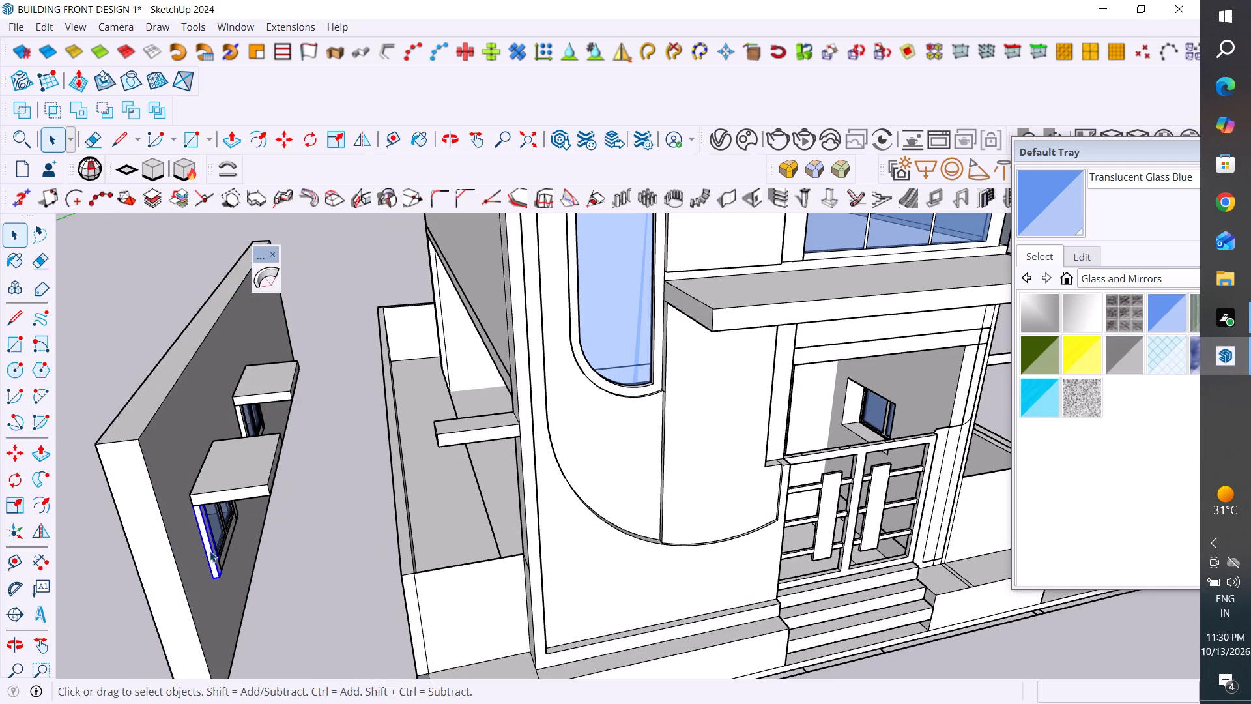
click(248, 496)
Move the entire copied two-window wall, with its frames and canopies, about 1655" along the red axis away from the building.
middle_drag(294, 477, 304, 365)
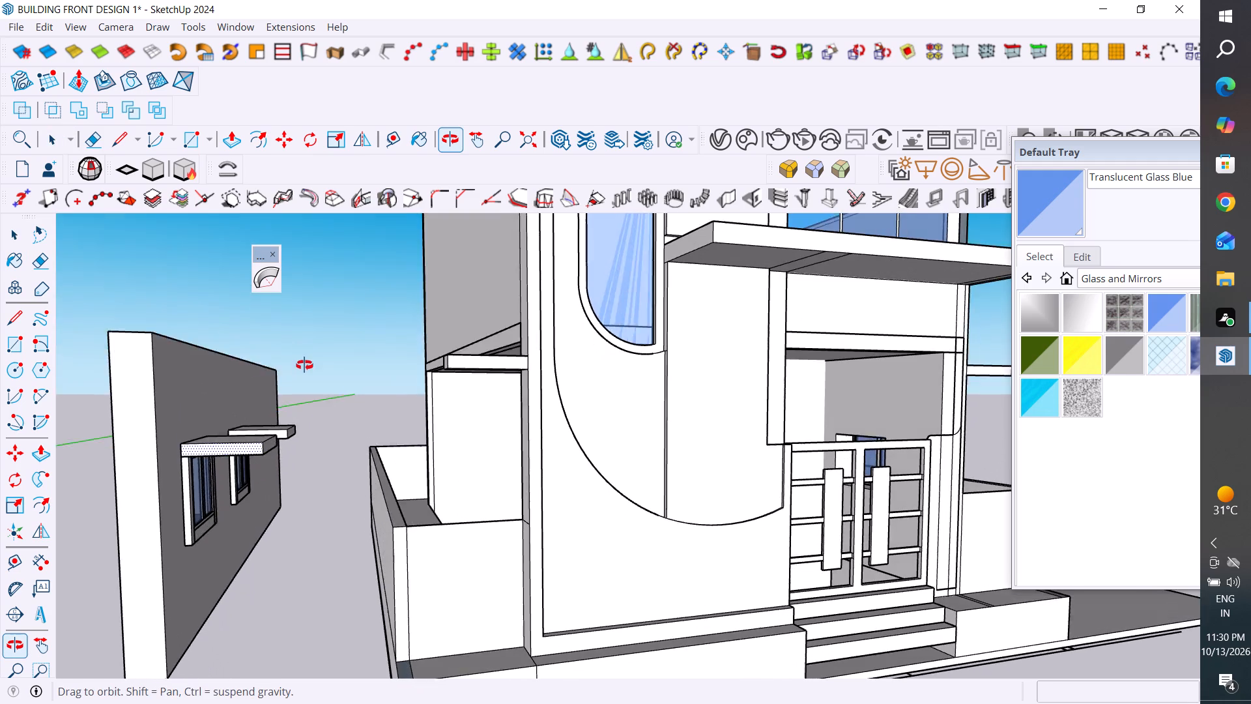
middle_drag(304, 365, 316, 375)
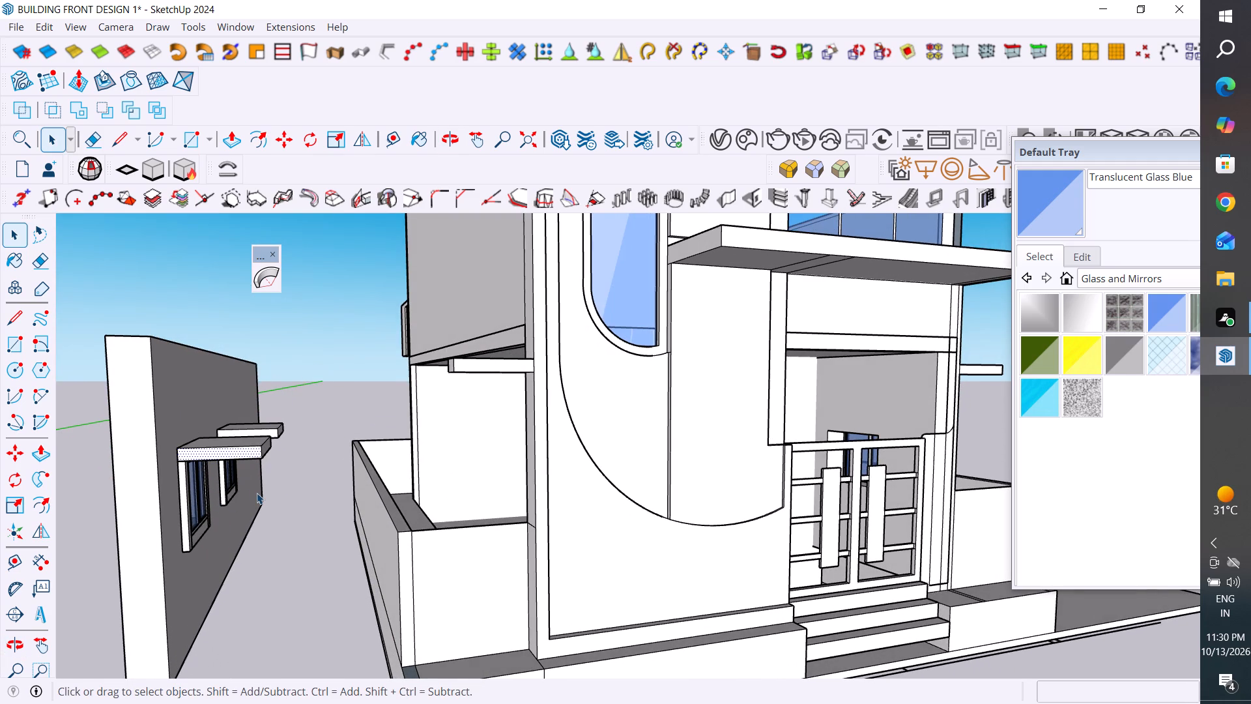
middle_drag(309, 468, 308, 510)
scroll(297, 527, down, 3)
middle_drag(297, 527, 237, 529)
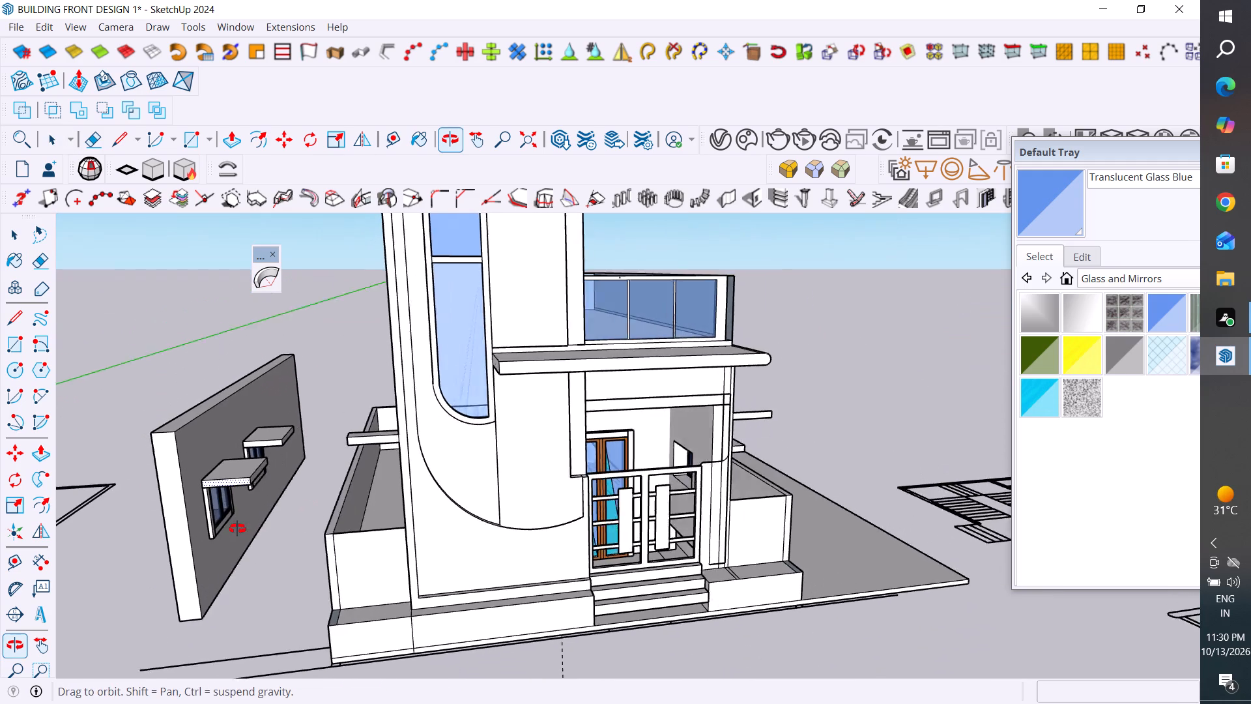
middle_drag(237, 529, 263, 547)
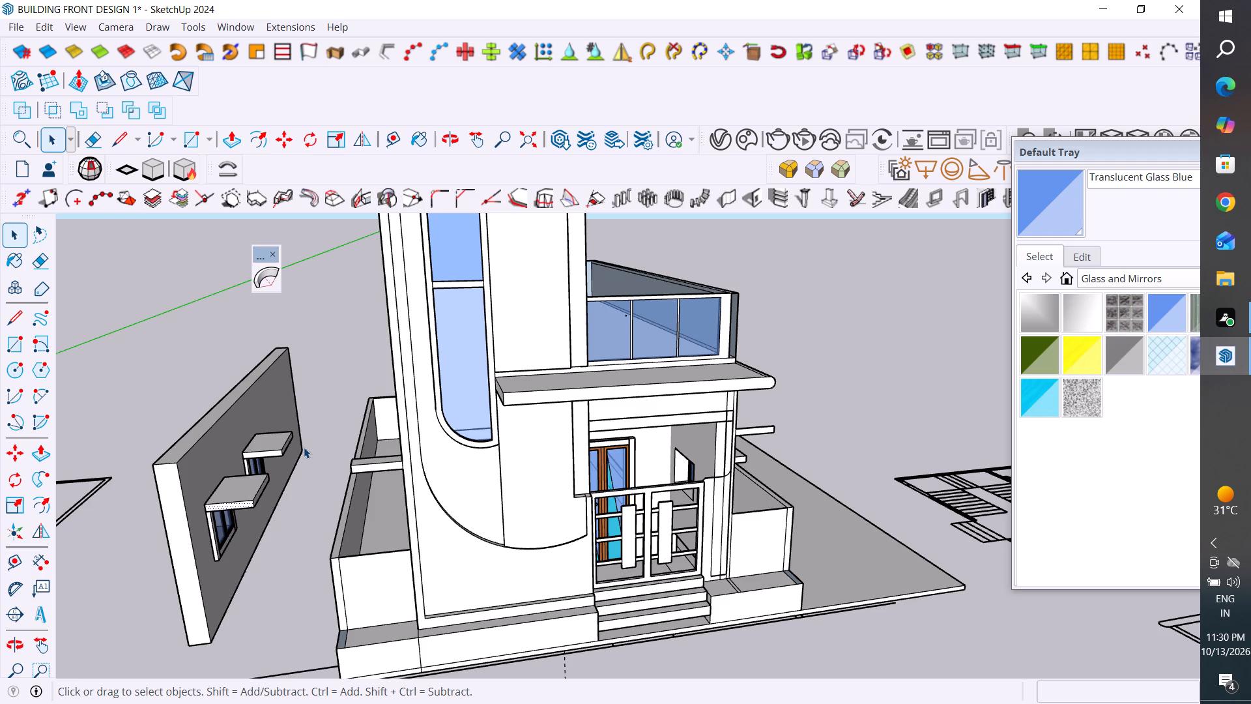
drag(330, 324, 191, 603)
drag(191, 603, 134, 625)
click(318, 379)
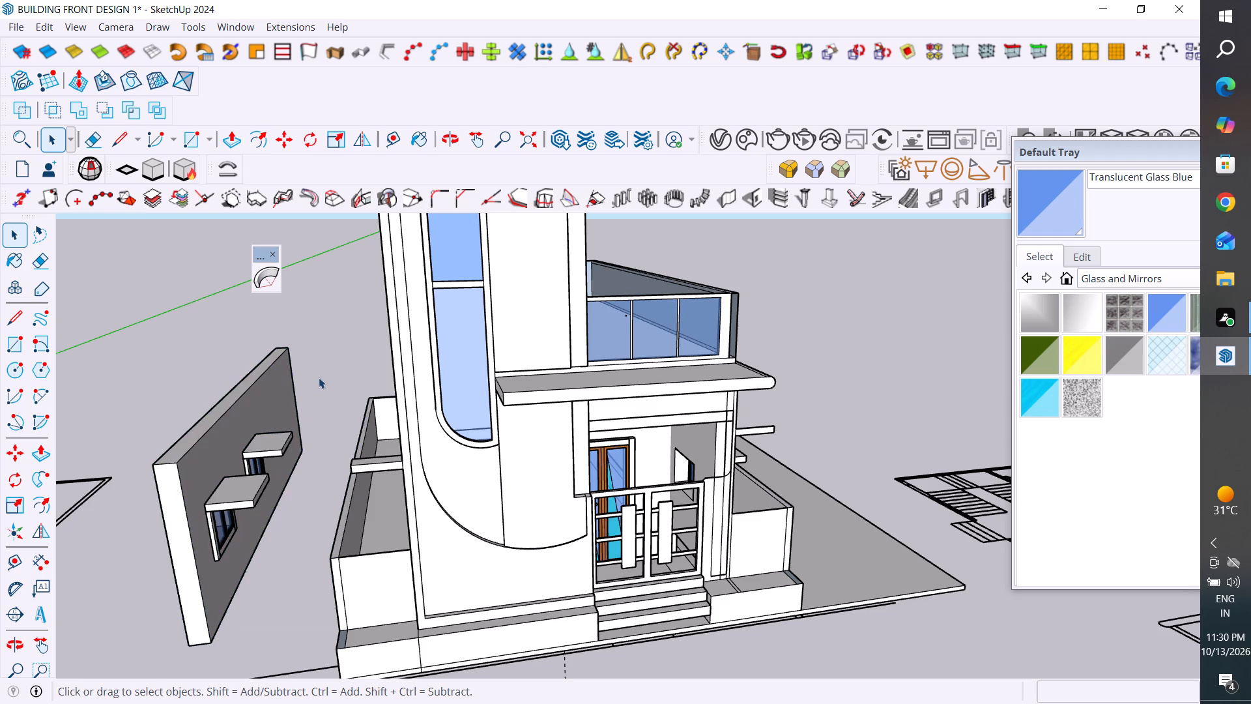
drag(328, 310, 160, 594)
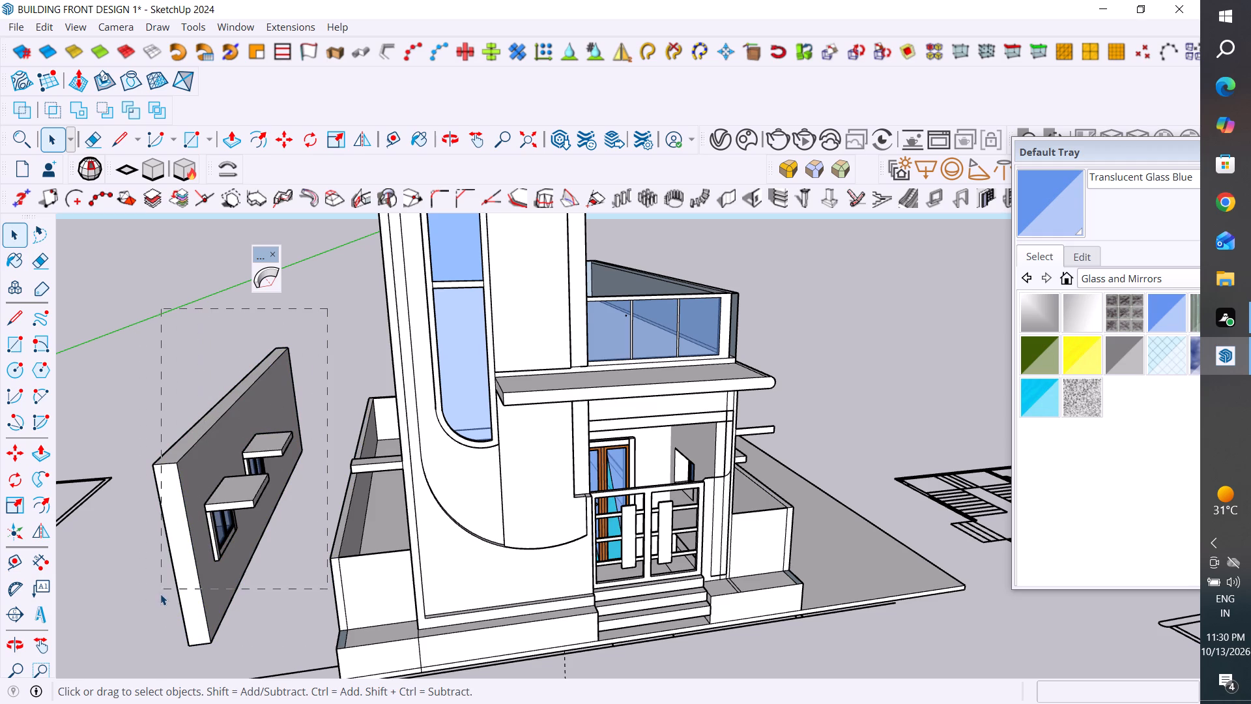
drag(160, 594, 298, 355)
drag(302, 333, 151, 630)
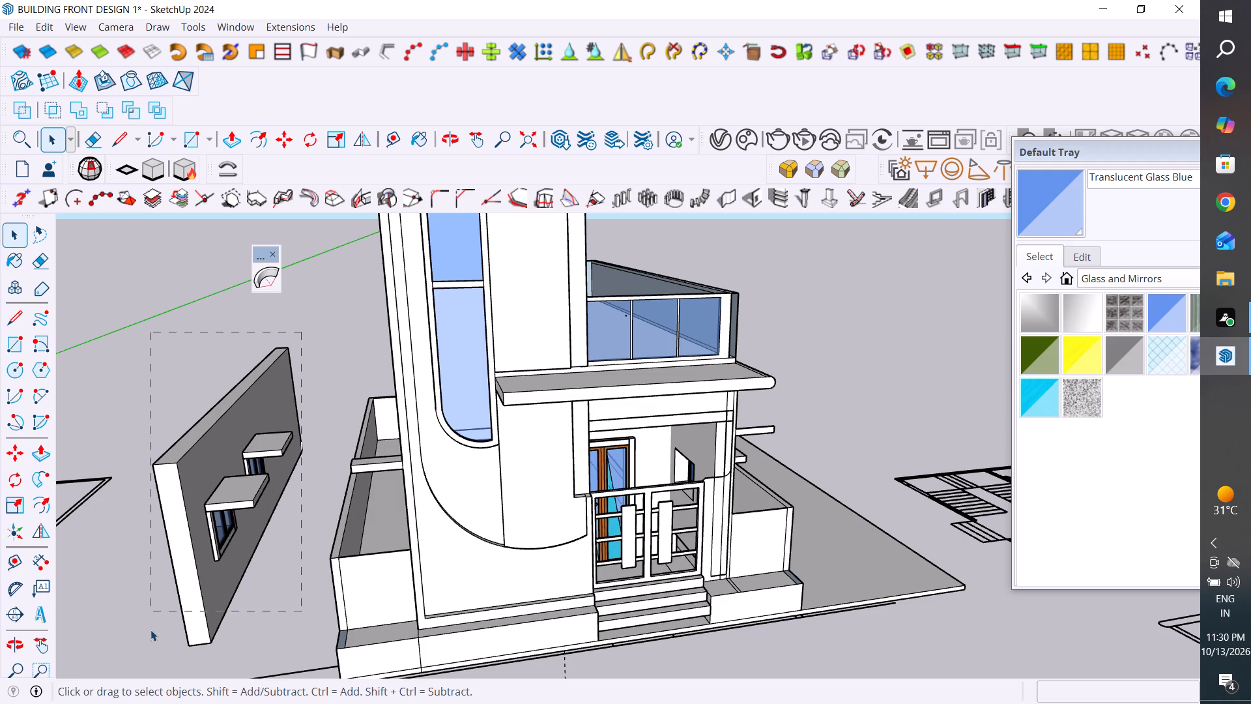
drag(151, 630, 158, 669)
scroll(362, 501, down, 6)
scroll(416, 503, down, 12)
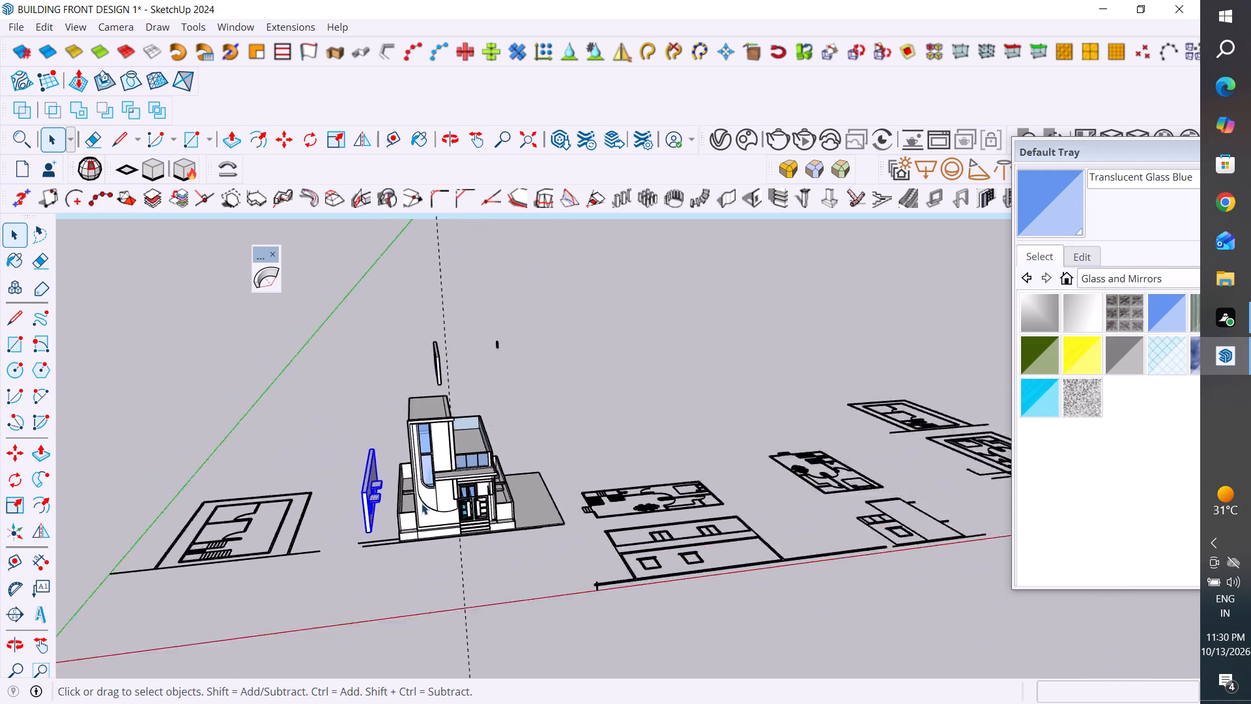
key(m)
scroll(366, 529, up, 4)
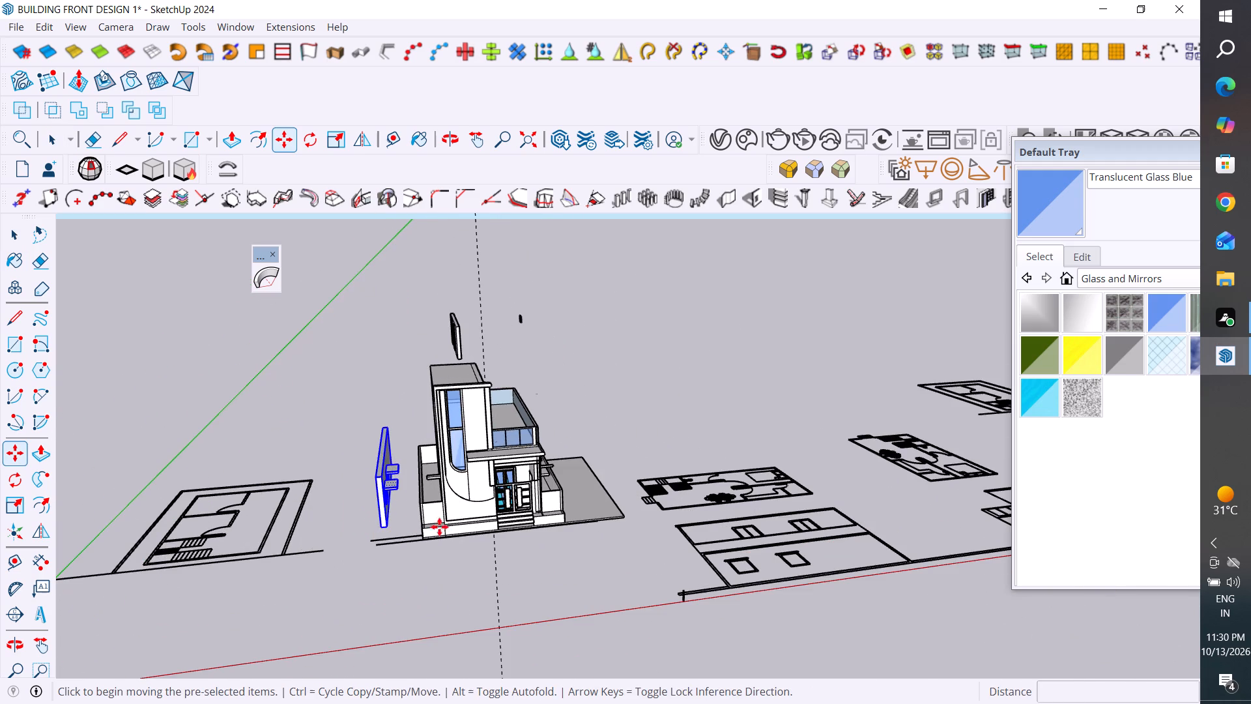
scroll(356, 536, up, 5)
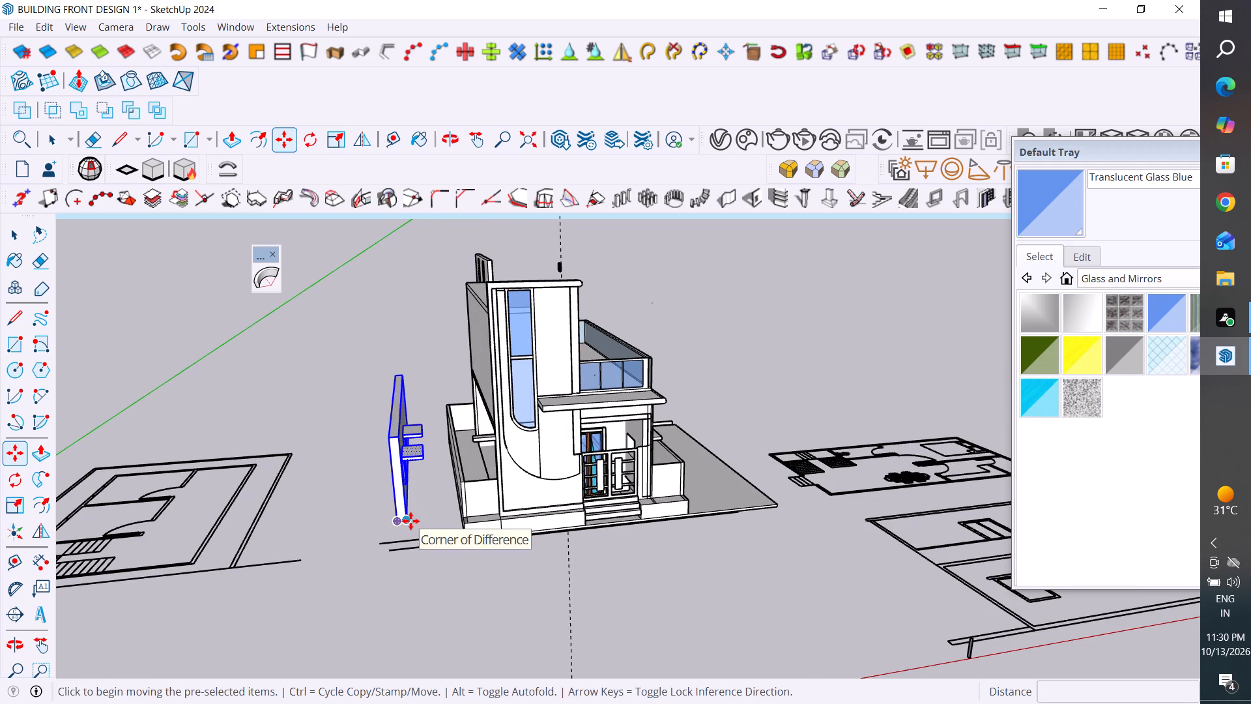
click(410, 521)
scroll(410, 521, down, 18)
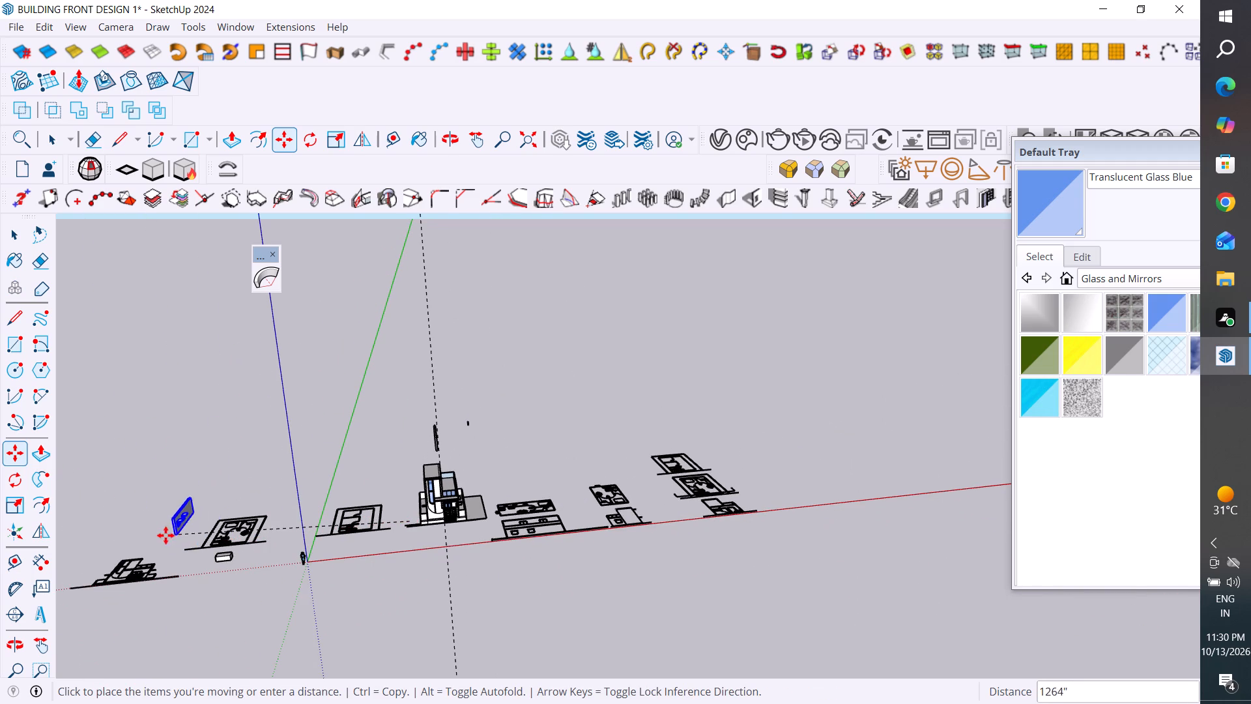
click(84, 552)
click(16, 238)
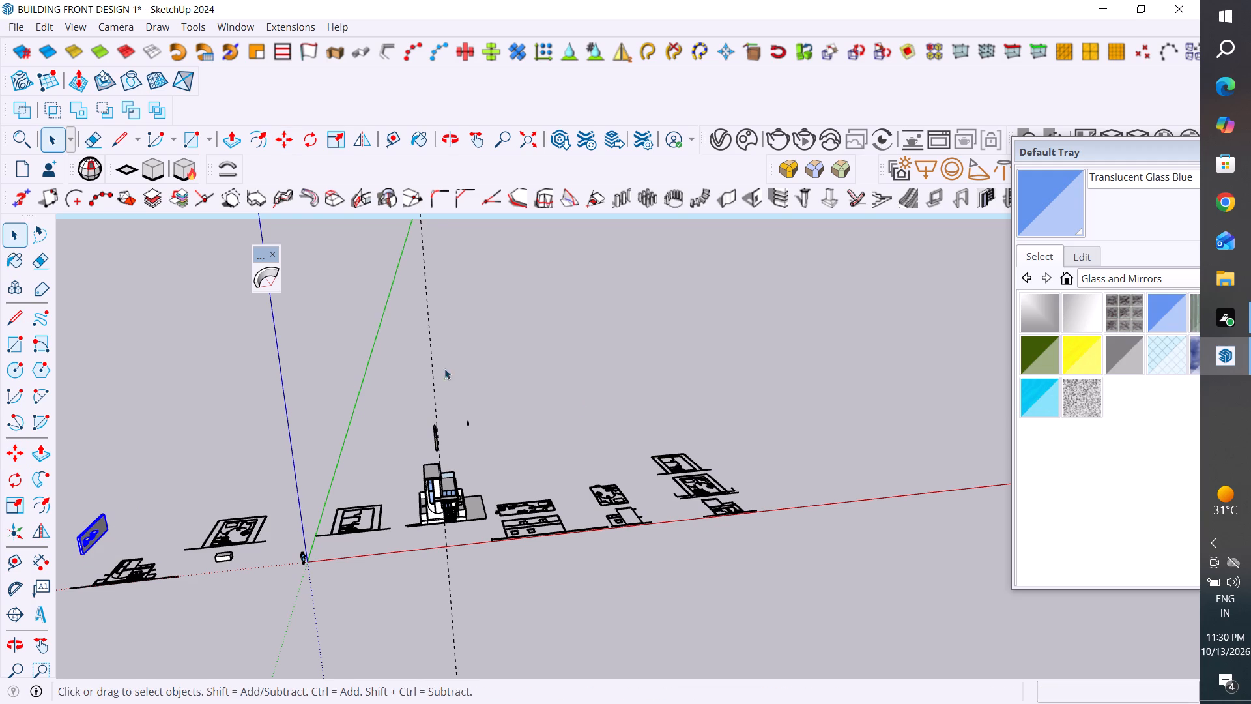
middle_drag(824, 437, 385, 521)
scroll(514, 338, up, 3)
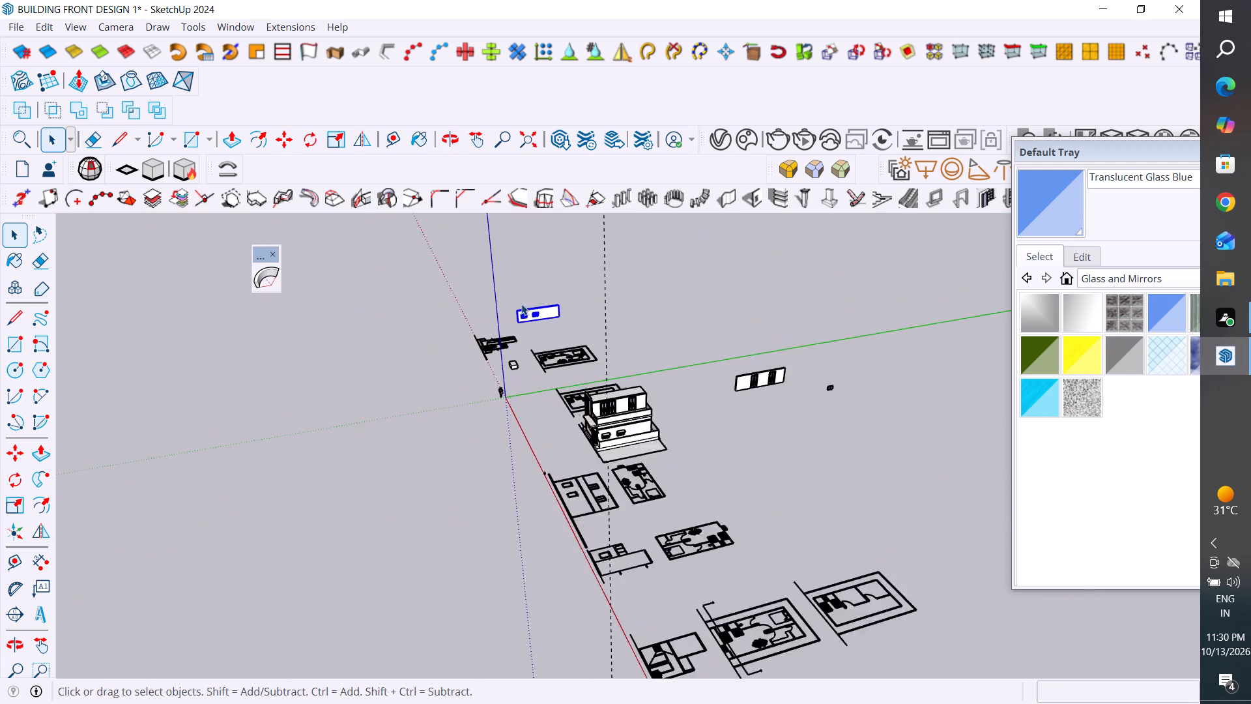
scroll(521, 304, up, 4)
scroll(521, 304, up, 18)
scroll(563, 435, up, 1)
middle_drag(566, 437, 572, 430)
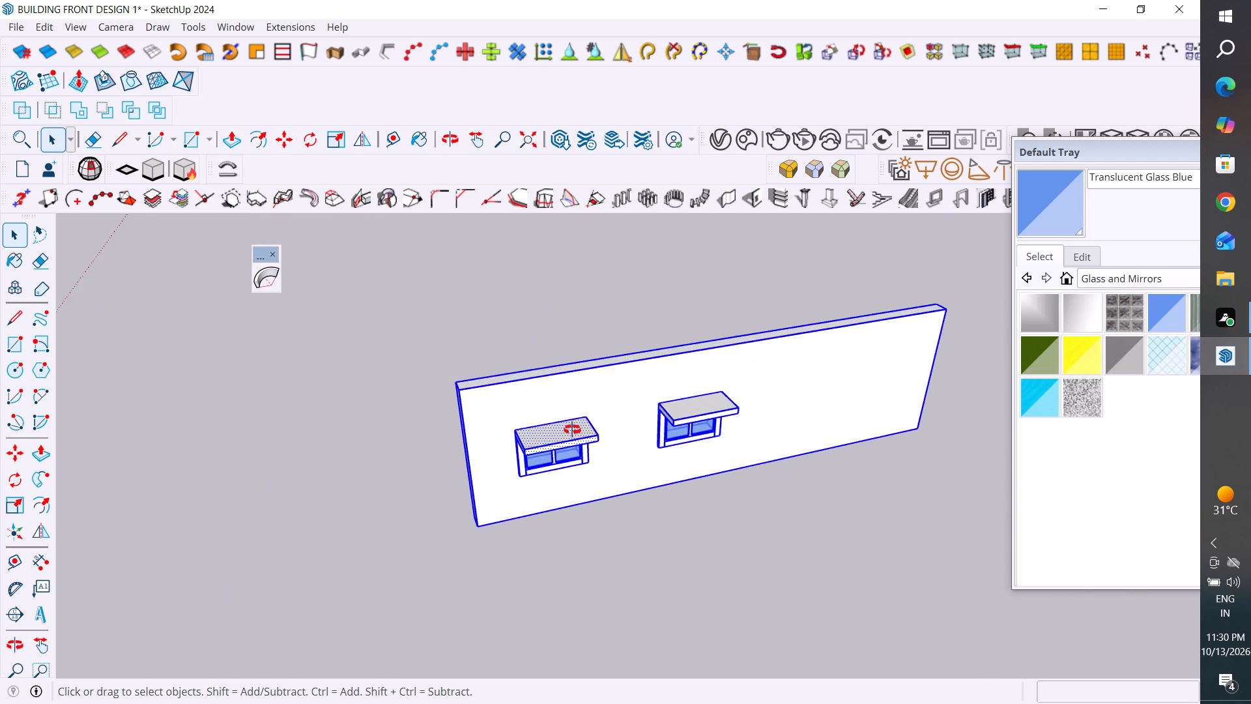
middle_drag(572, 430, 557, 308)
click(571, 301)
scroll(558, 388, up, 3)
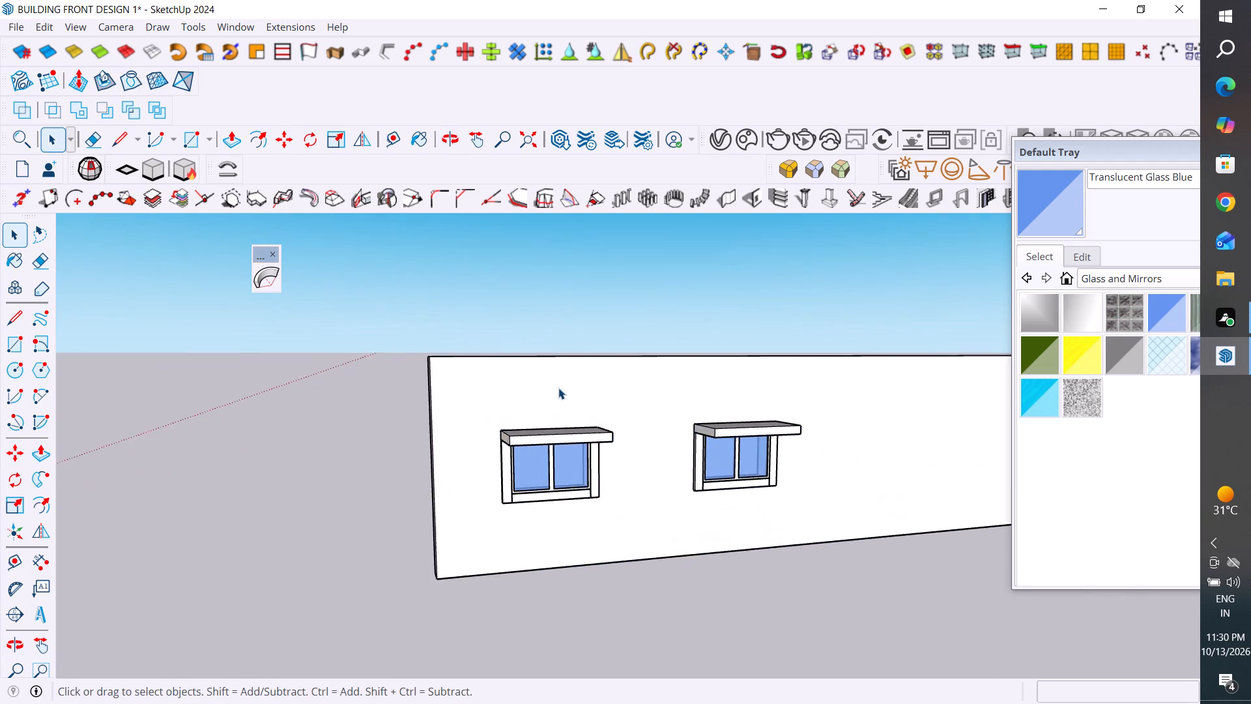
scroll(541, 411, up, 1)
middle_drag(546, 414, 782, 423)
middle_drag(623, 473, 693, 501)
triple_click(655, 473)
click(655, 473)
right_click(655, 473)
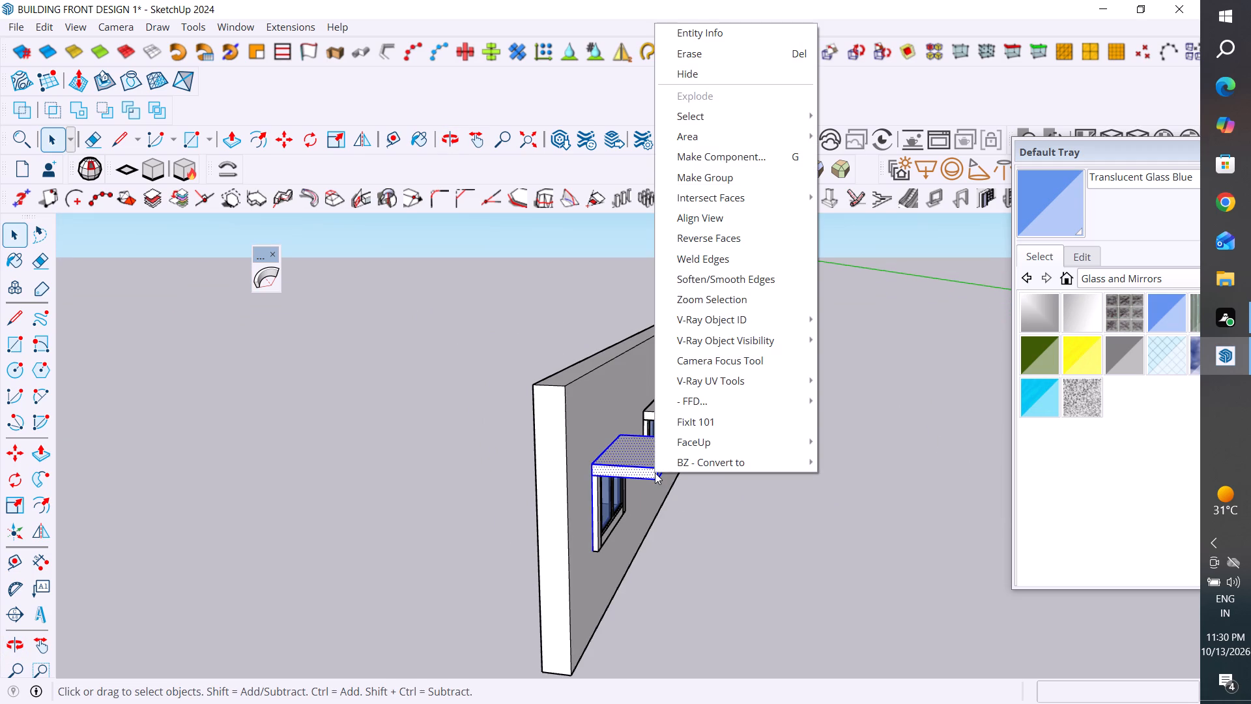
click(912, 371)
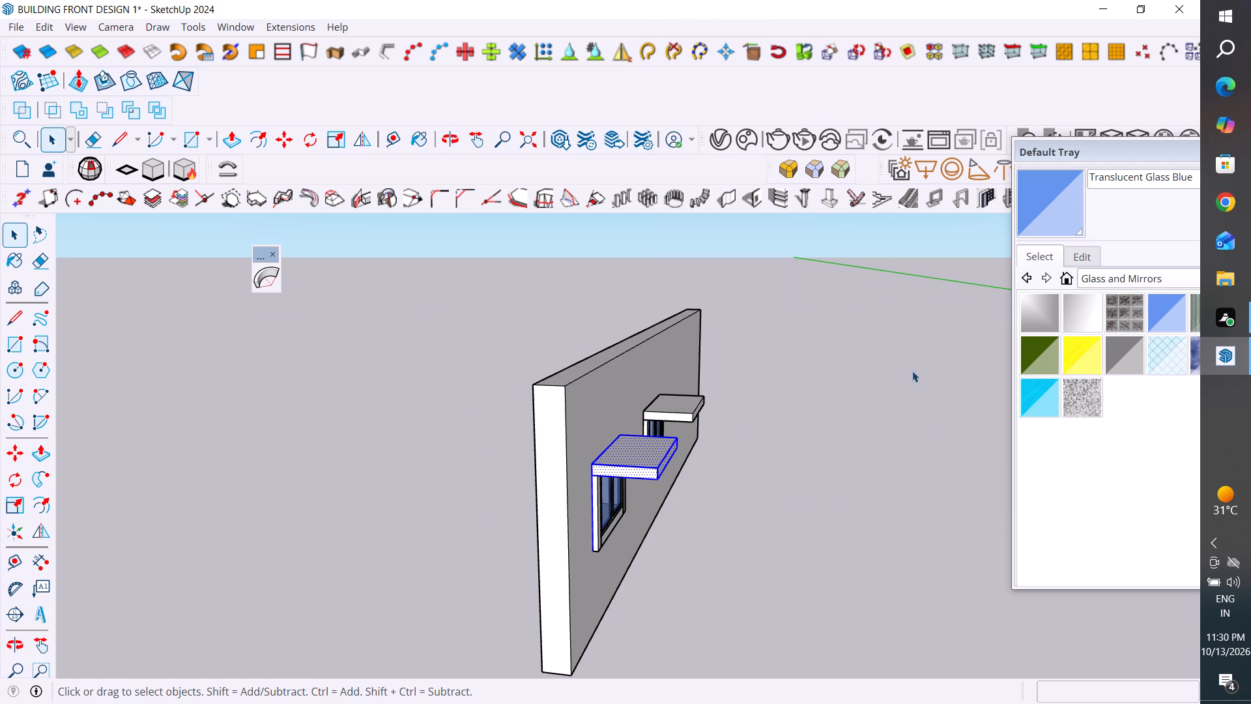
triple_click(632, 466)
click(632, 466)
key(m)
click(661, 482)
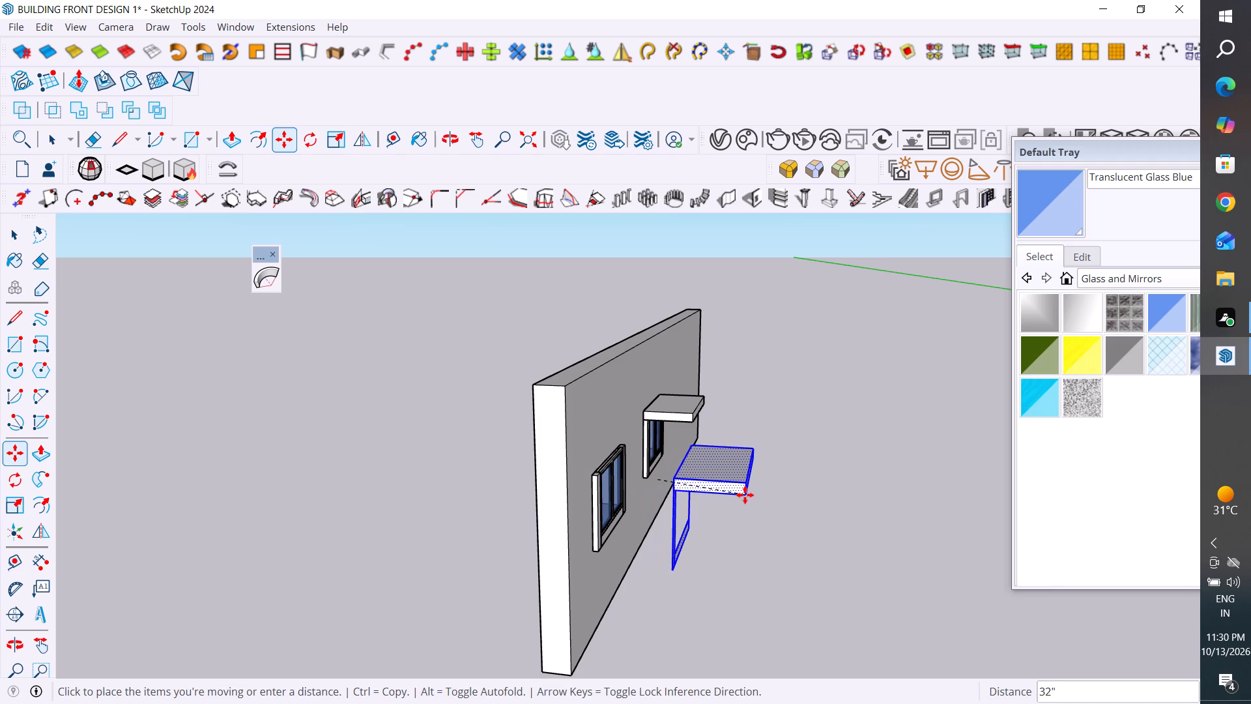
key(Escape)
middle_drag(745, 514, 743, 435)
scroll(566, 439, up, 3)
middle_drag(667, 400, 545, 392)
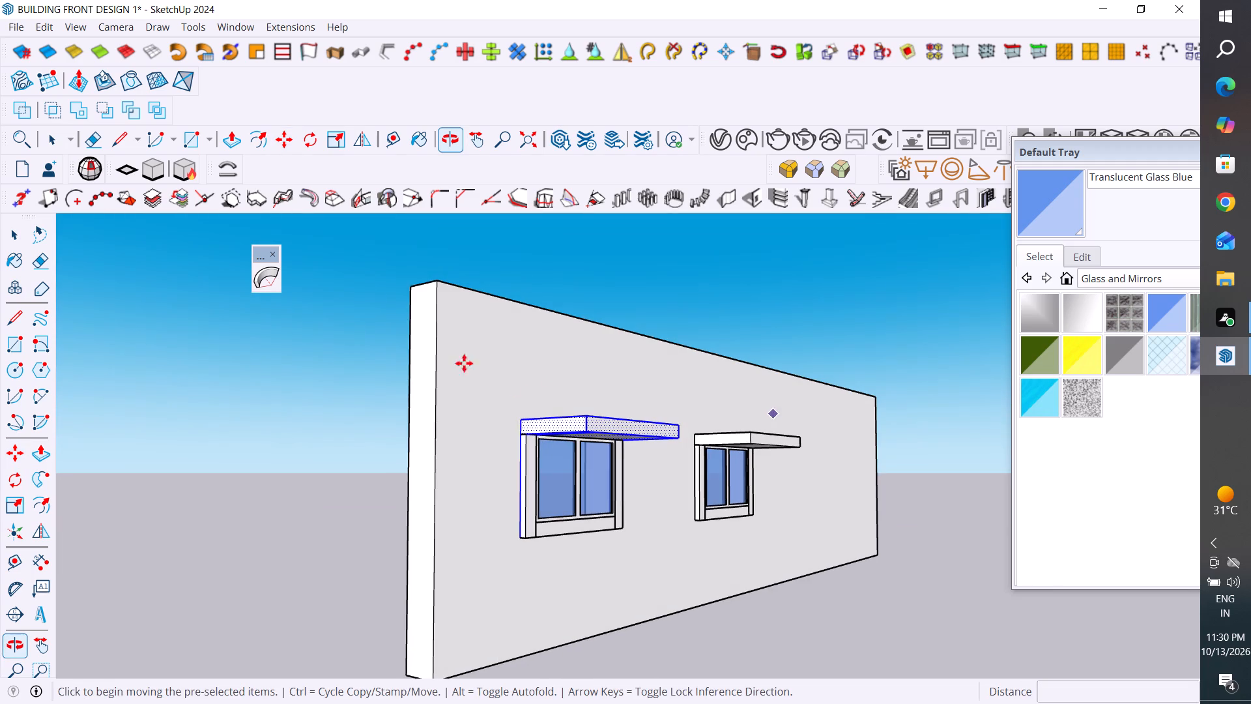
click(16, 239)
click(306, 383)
Delete the stray edge across the underside of the canopy over the window nearest the wall's end.
scroll(547, 423, up, 3)
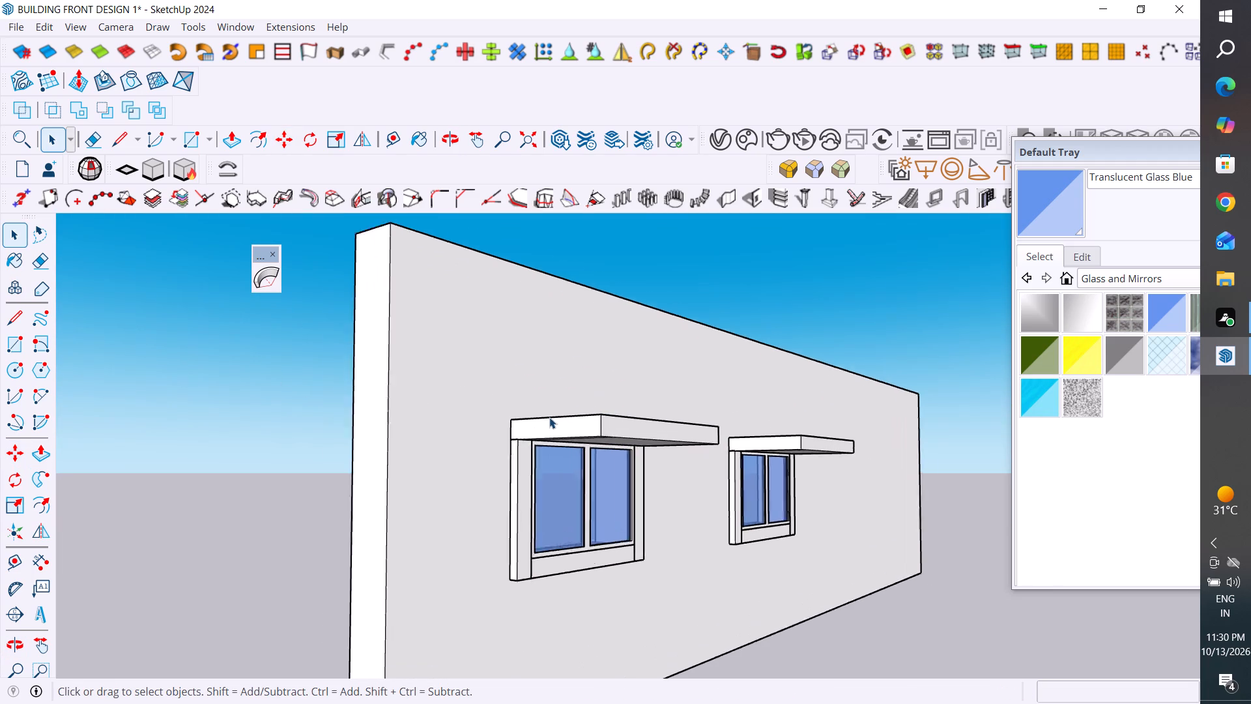
scroll(549, 417, up, 1)
click(590, 423)
middle_click(616, 432)
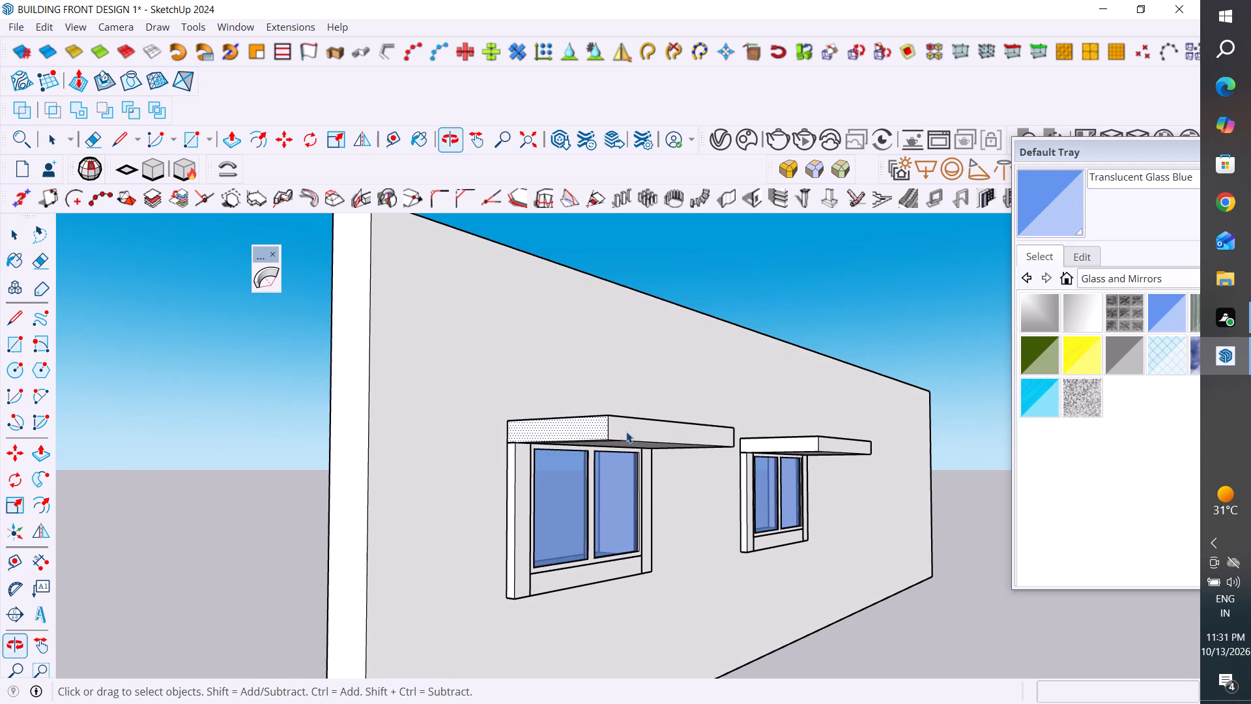
click(629, 426)
shift+click(577, 431)
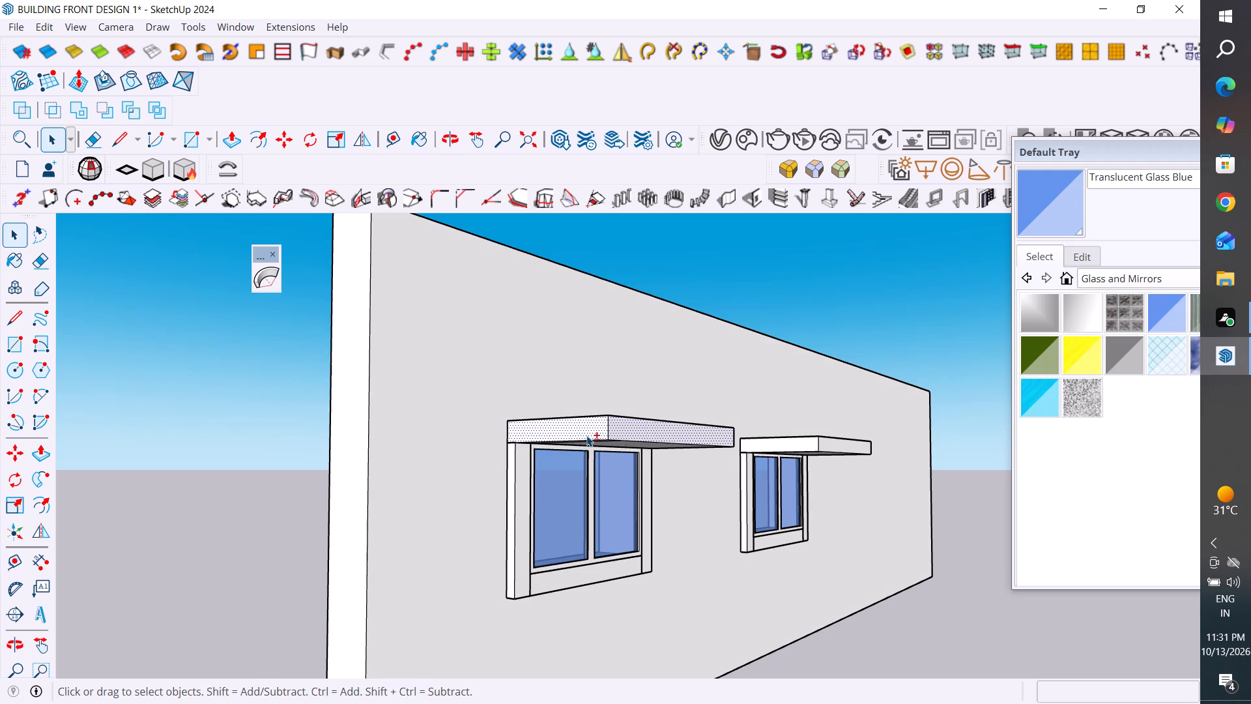
shift+middle_drag(631, 448, 625, 353)
scroll(684, 342, down, 6)
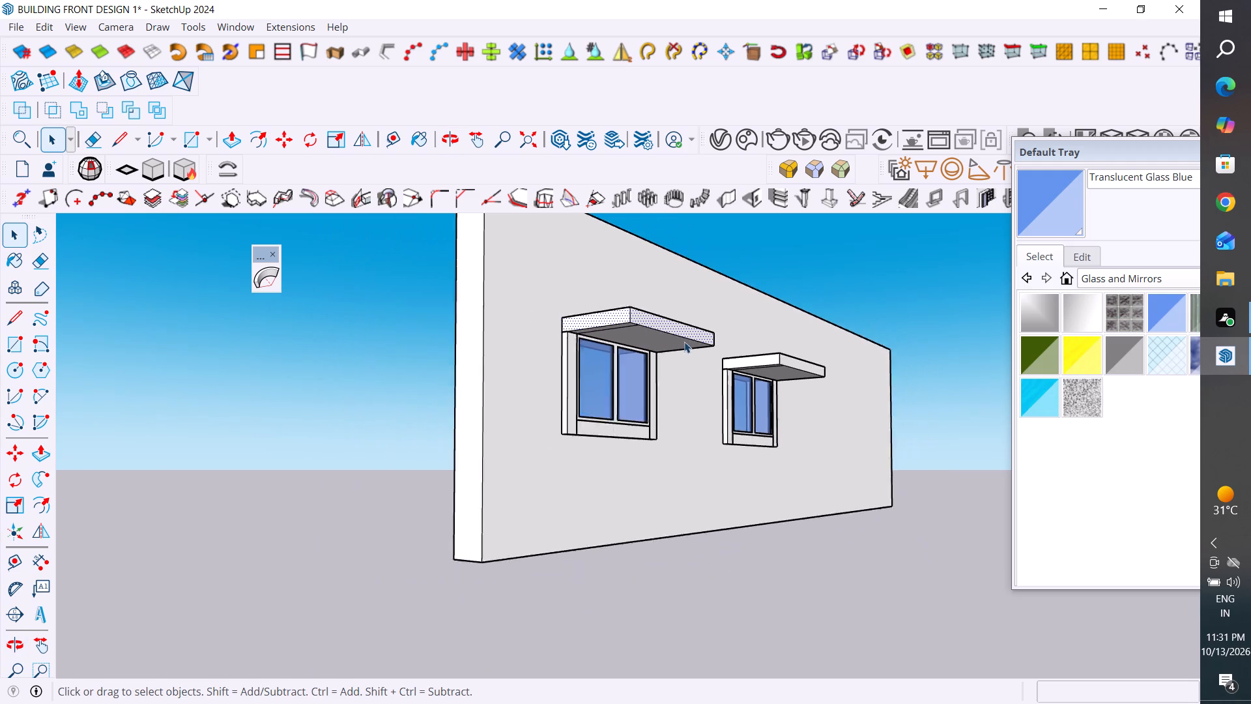
middle_drag(684, 251, 665, 221)
scroll(623, 248, up, 9)
middle_drag(632, 322, 639, 178)
click(630, 252)
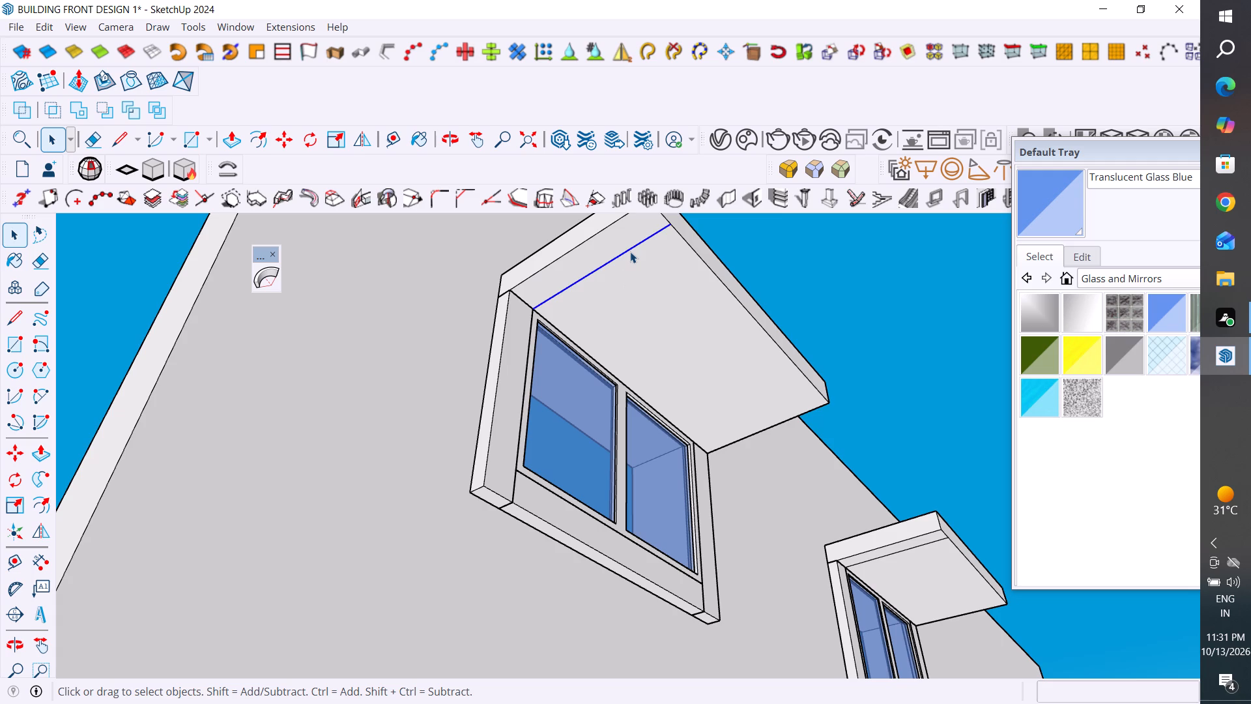
key(Delete)
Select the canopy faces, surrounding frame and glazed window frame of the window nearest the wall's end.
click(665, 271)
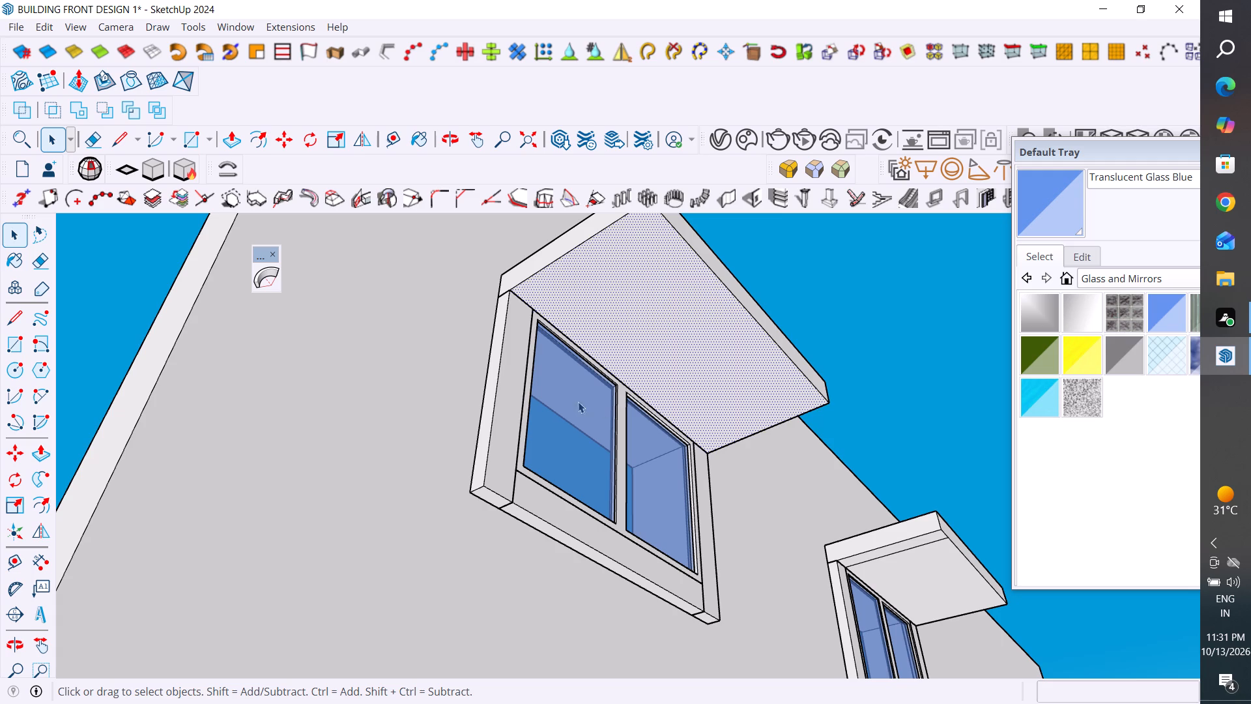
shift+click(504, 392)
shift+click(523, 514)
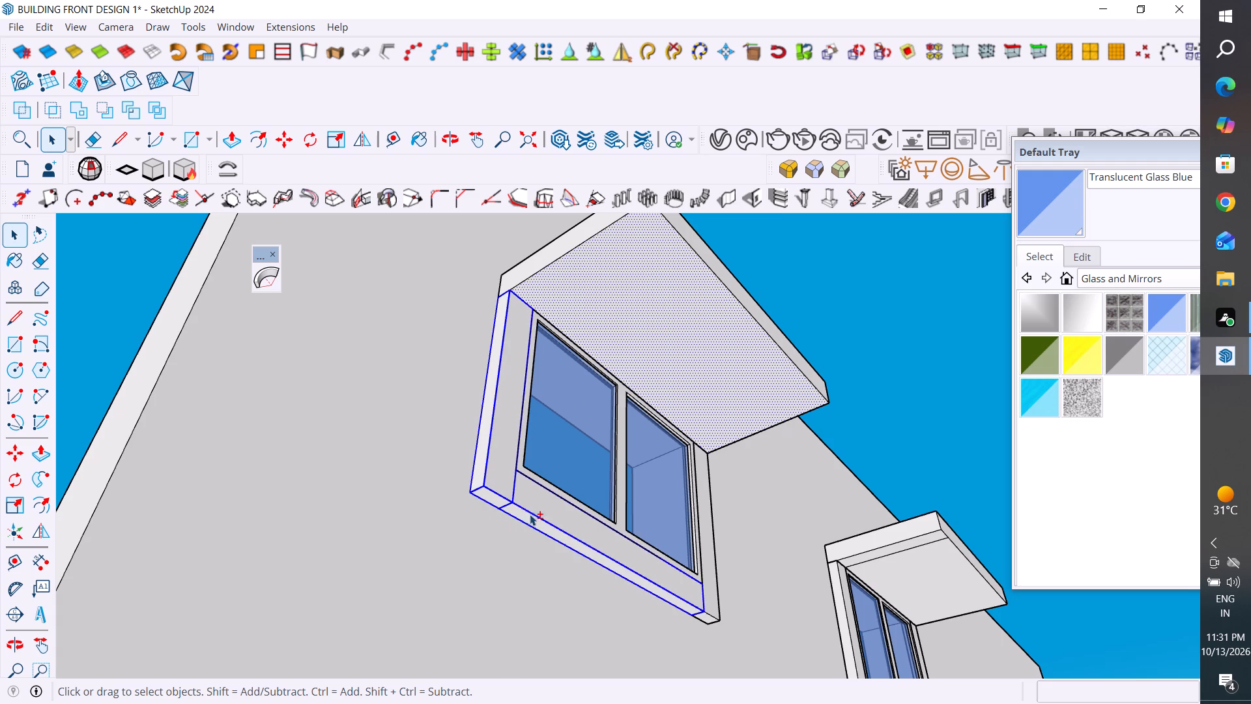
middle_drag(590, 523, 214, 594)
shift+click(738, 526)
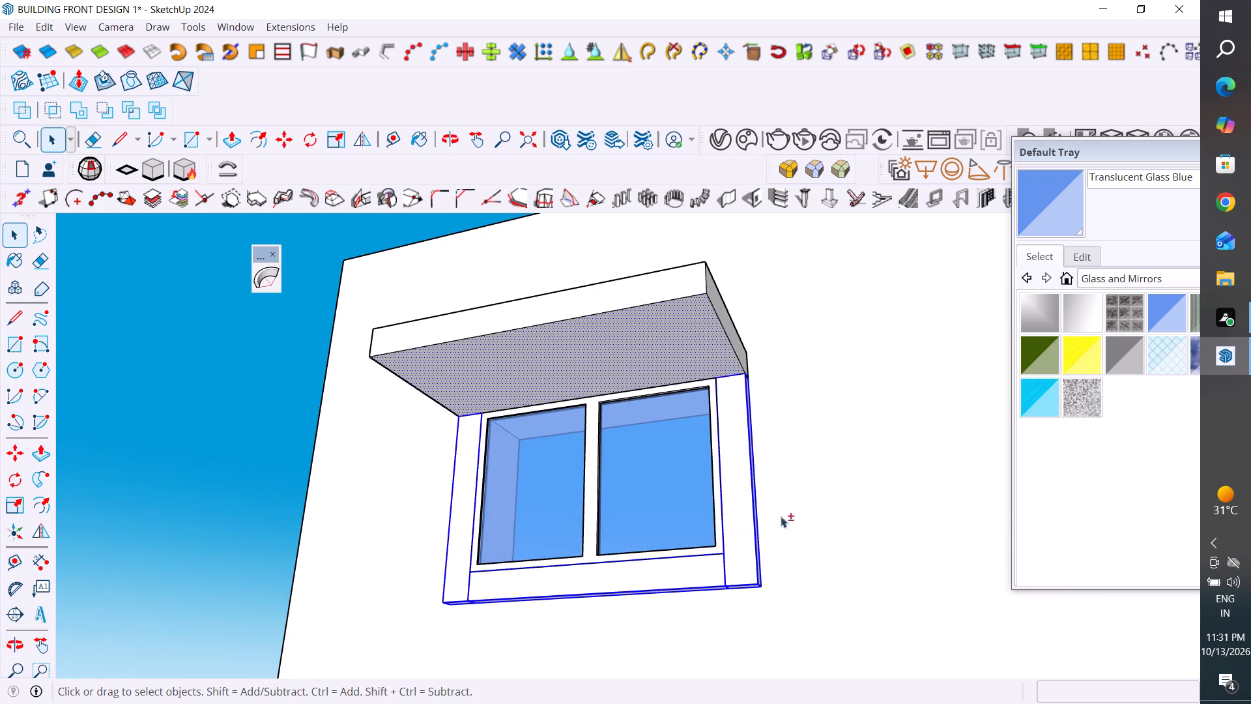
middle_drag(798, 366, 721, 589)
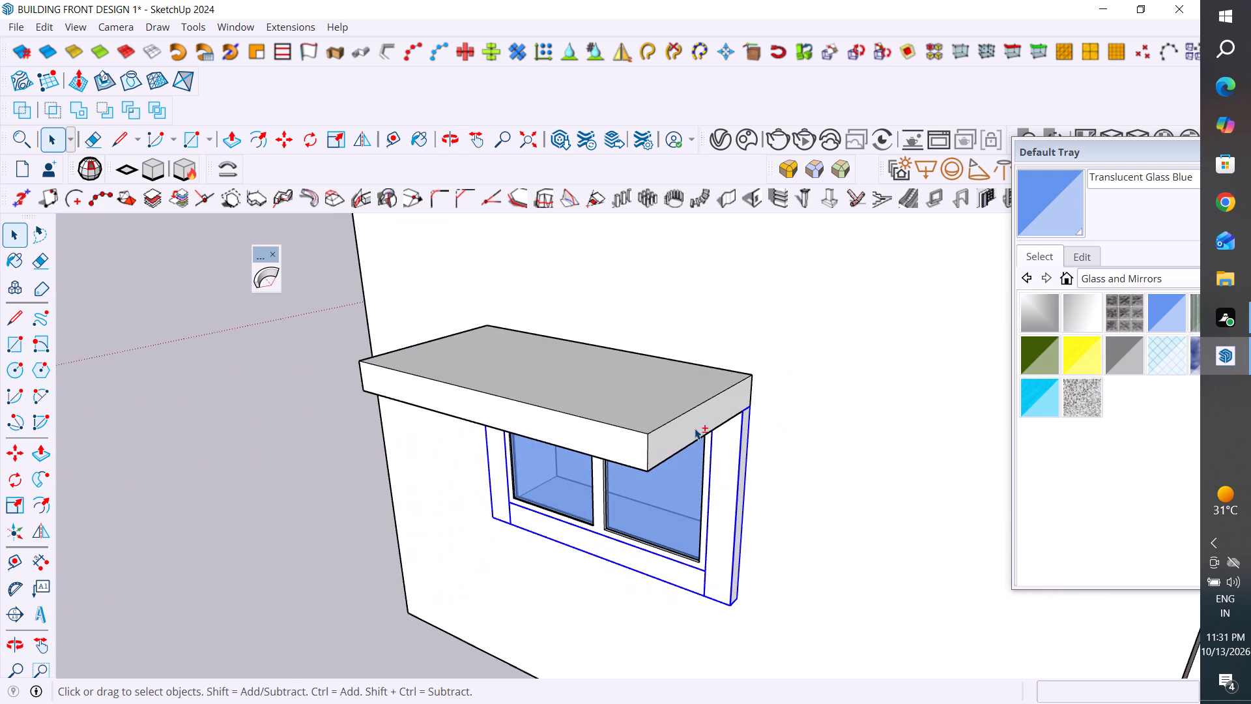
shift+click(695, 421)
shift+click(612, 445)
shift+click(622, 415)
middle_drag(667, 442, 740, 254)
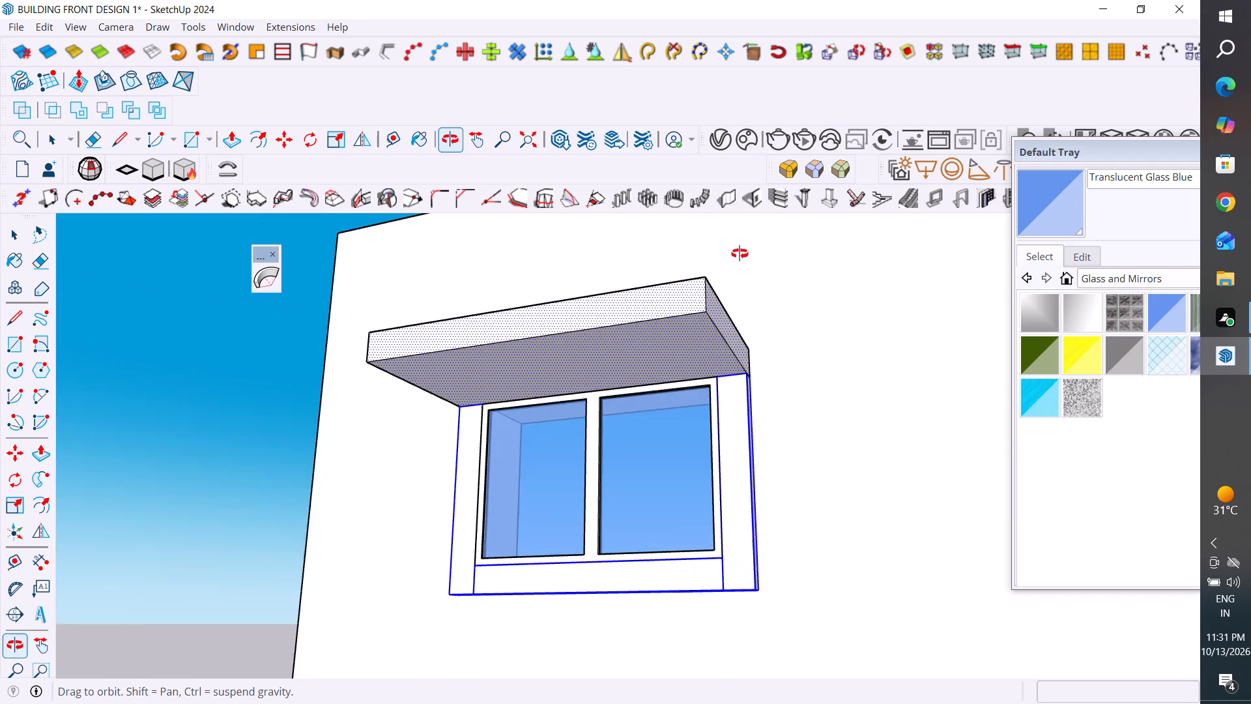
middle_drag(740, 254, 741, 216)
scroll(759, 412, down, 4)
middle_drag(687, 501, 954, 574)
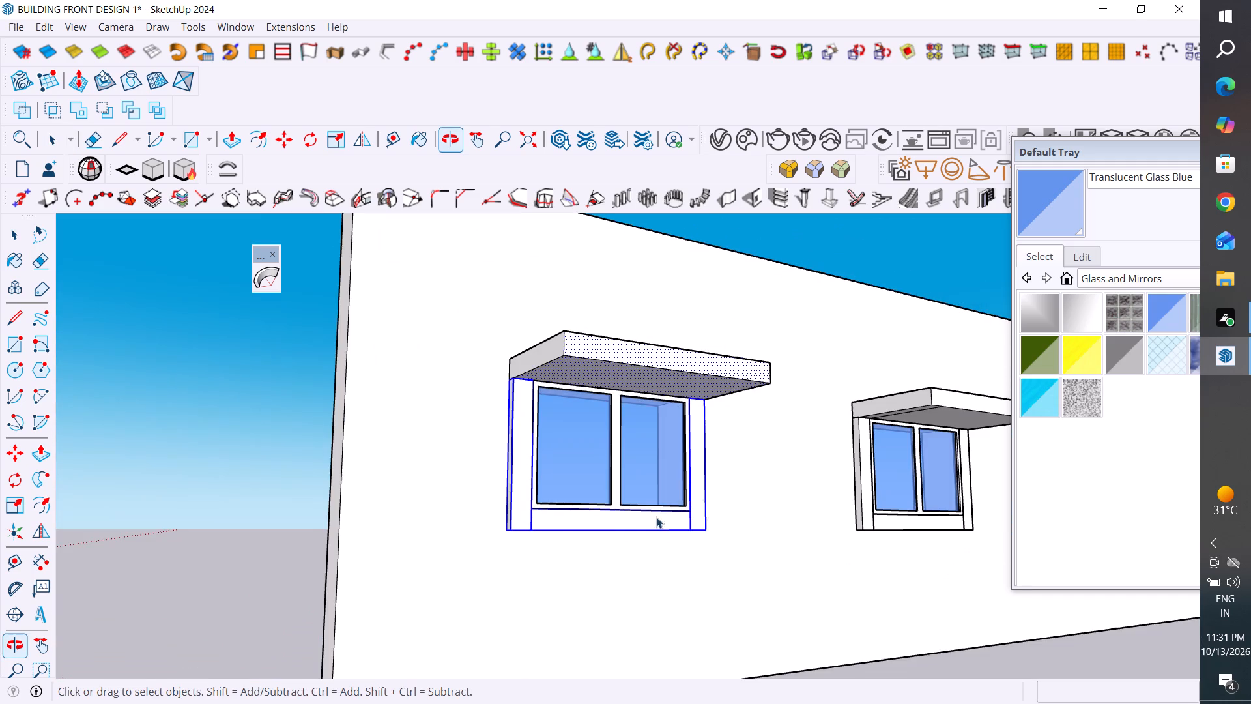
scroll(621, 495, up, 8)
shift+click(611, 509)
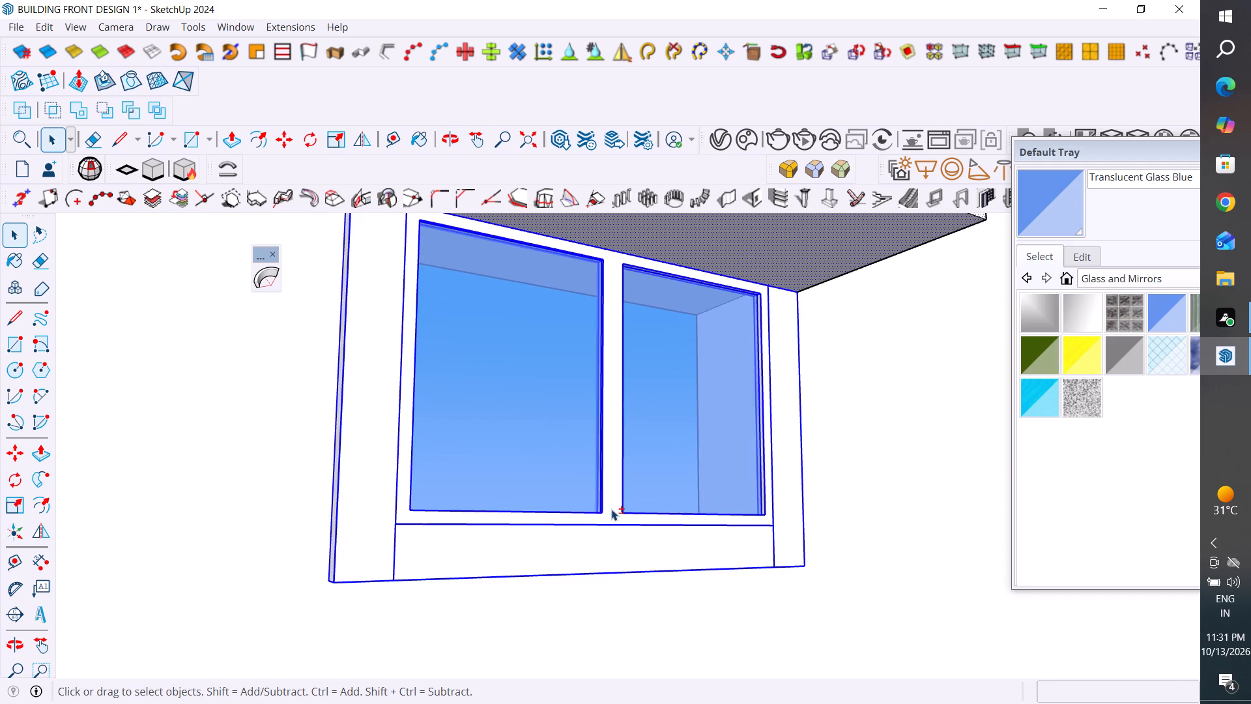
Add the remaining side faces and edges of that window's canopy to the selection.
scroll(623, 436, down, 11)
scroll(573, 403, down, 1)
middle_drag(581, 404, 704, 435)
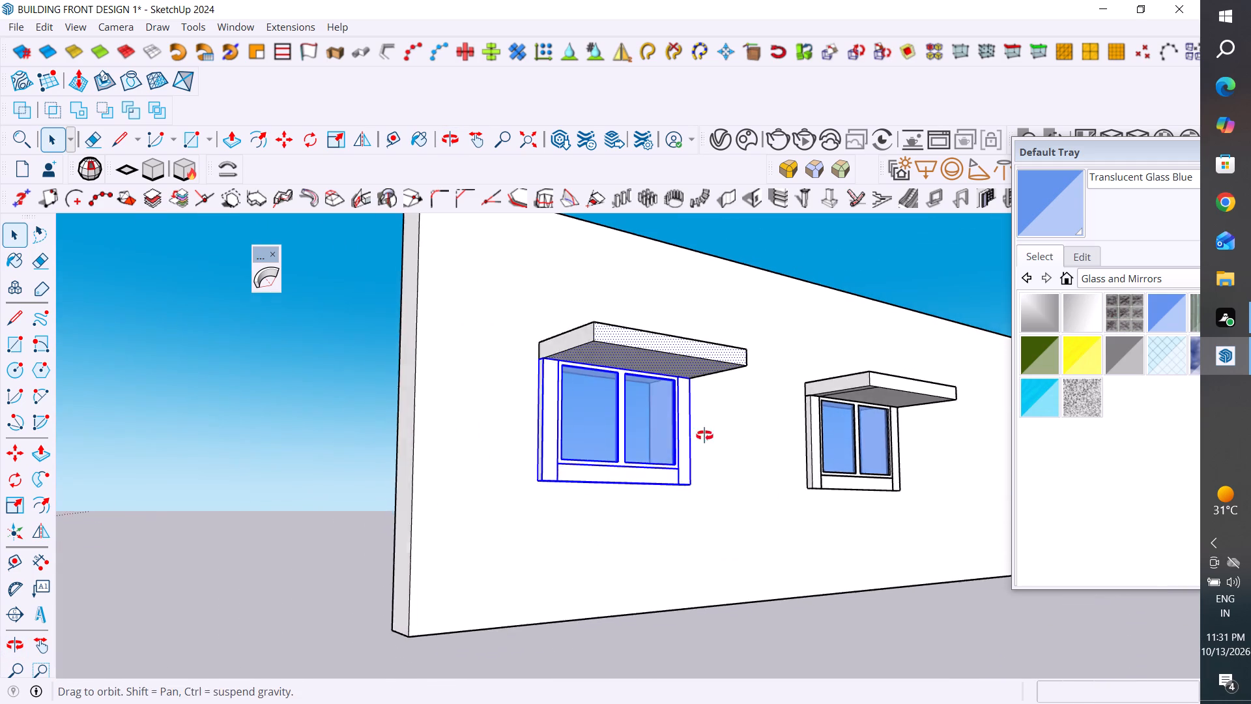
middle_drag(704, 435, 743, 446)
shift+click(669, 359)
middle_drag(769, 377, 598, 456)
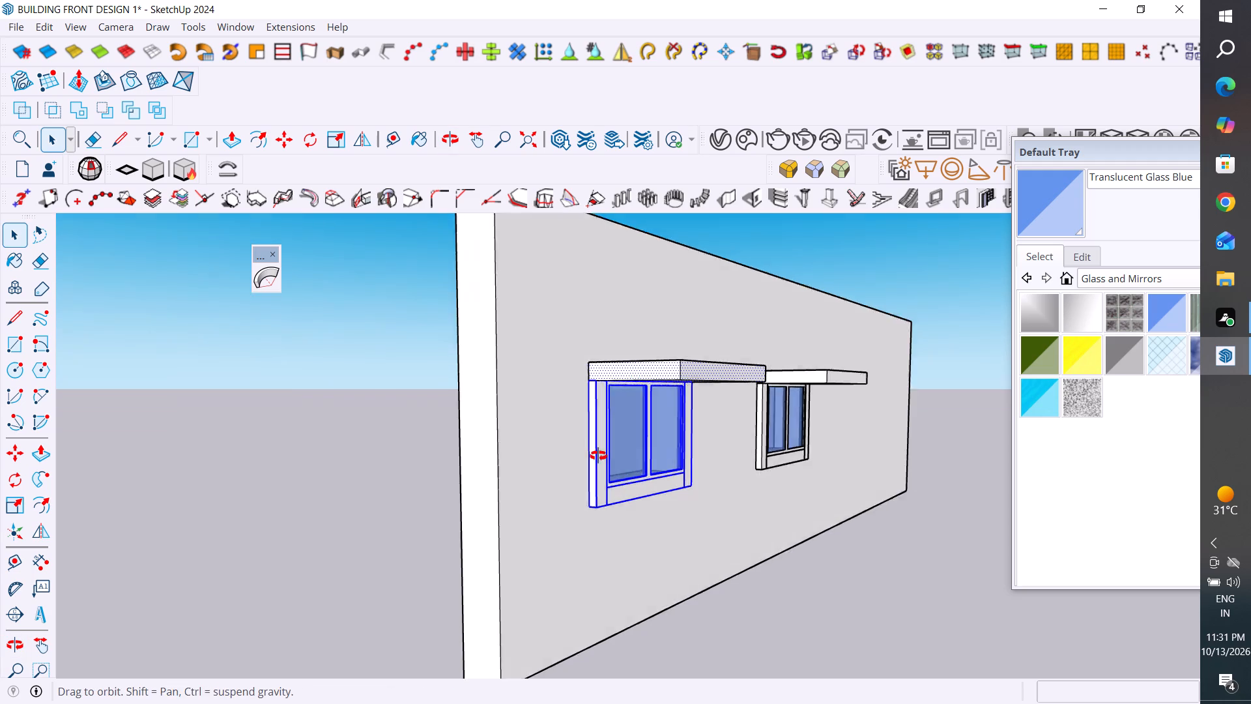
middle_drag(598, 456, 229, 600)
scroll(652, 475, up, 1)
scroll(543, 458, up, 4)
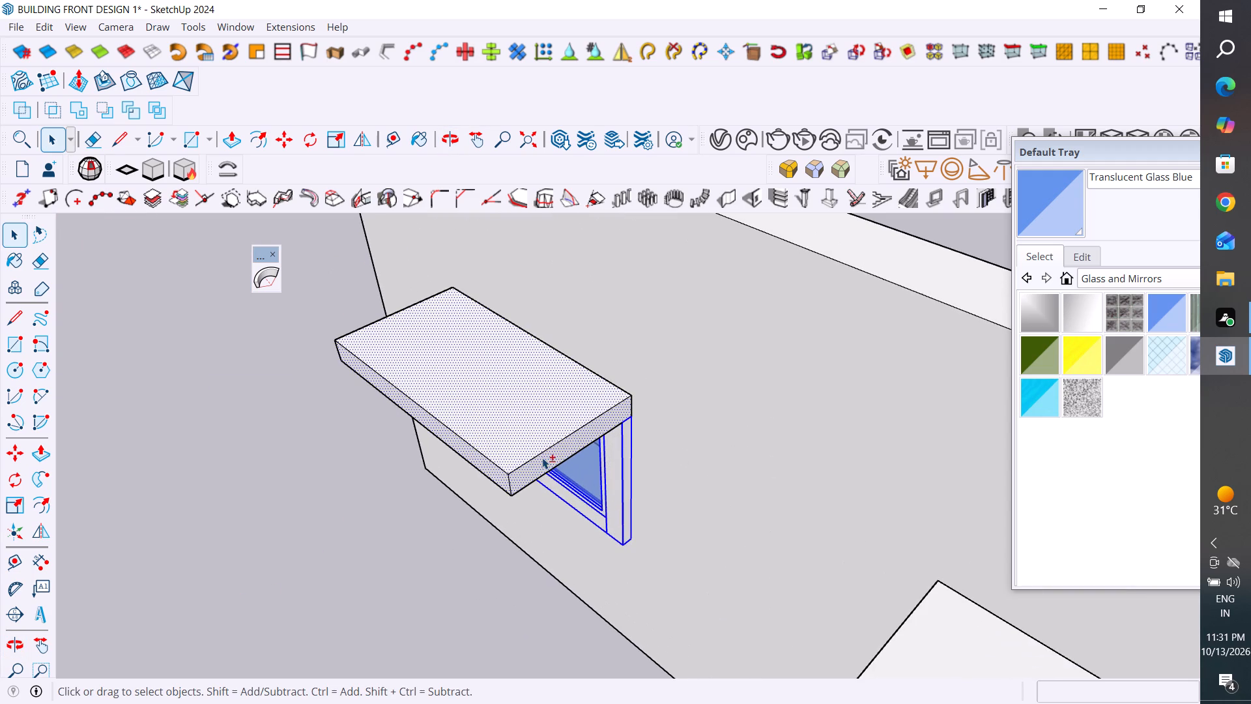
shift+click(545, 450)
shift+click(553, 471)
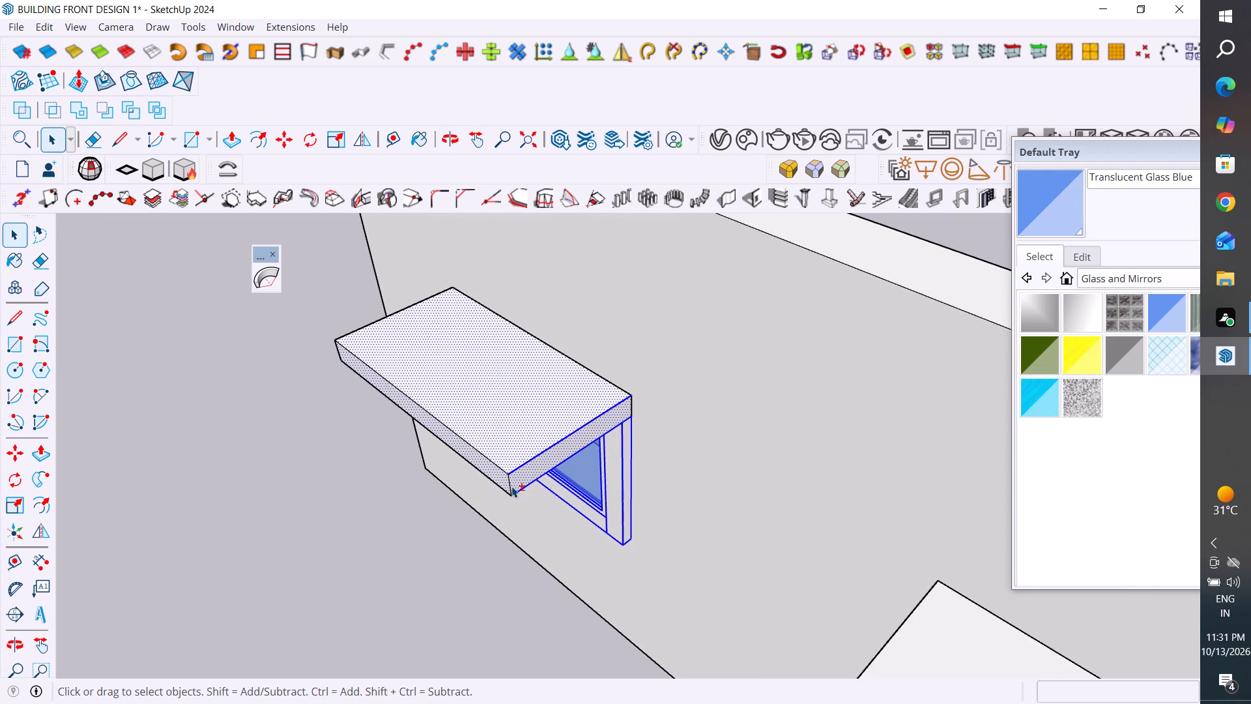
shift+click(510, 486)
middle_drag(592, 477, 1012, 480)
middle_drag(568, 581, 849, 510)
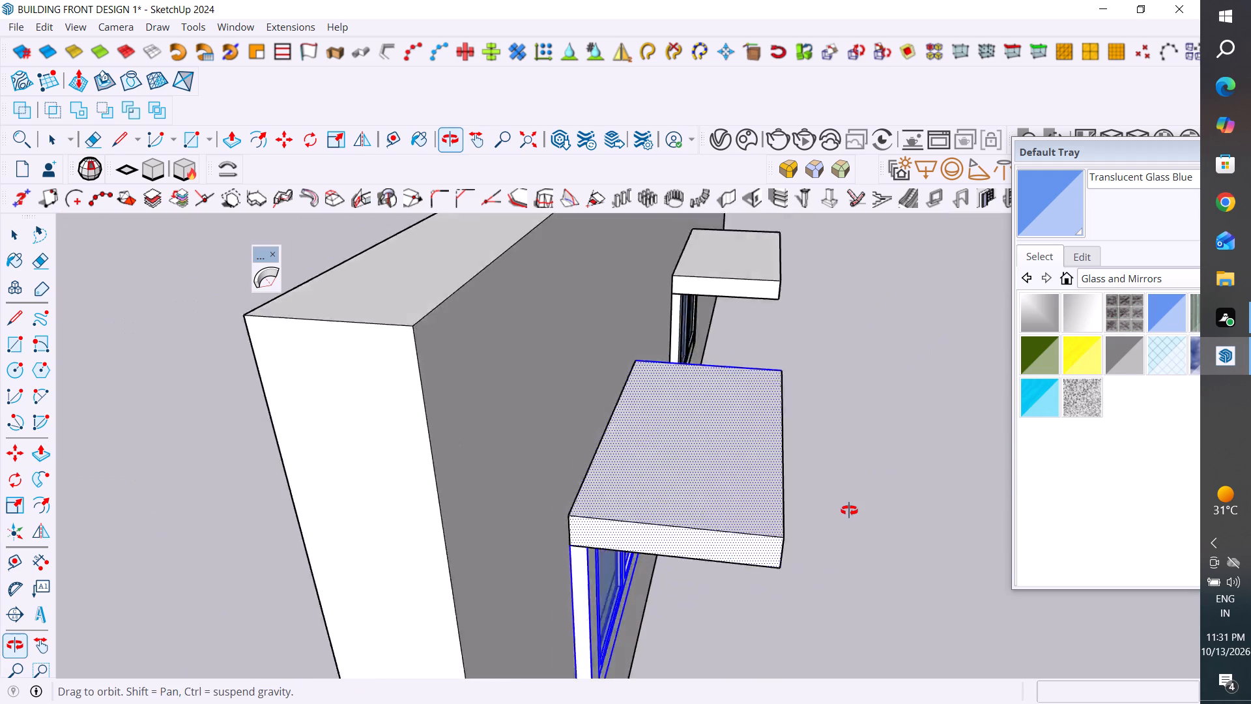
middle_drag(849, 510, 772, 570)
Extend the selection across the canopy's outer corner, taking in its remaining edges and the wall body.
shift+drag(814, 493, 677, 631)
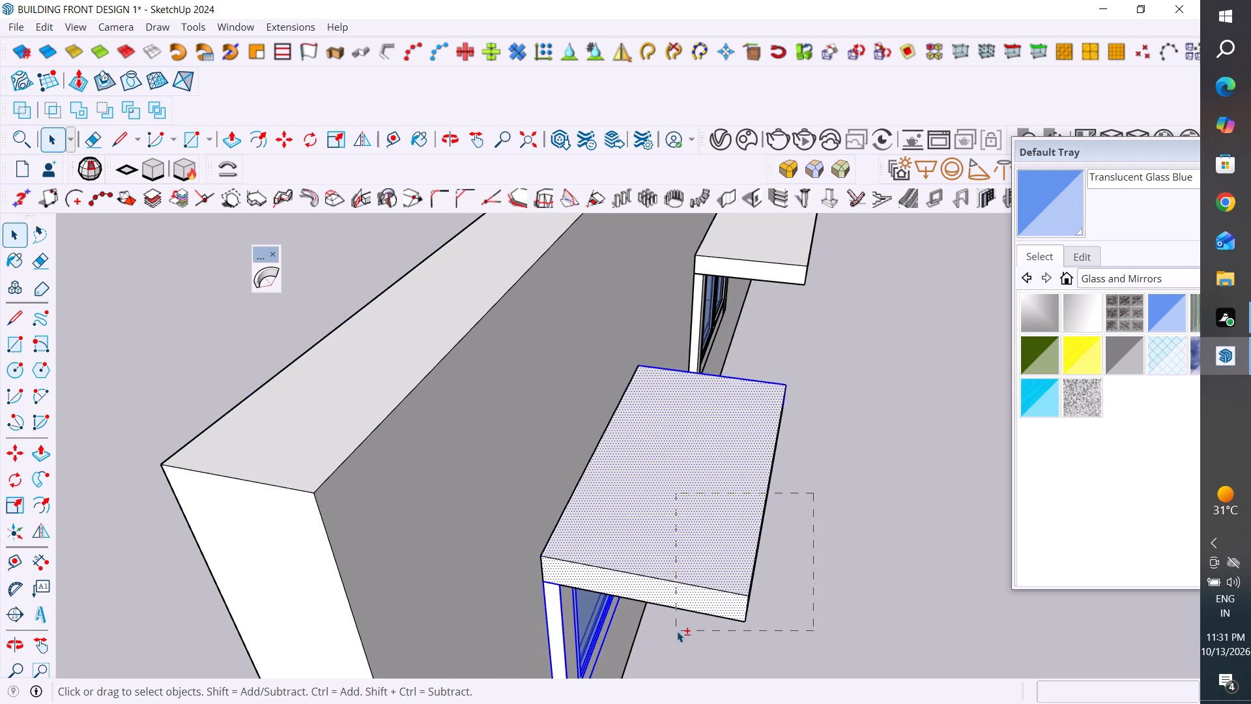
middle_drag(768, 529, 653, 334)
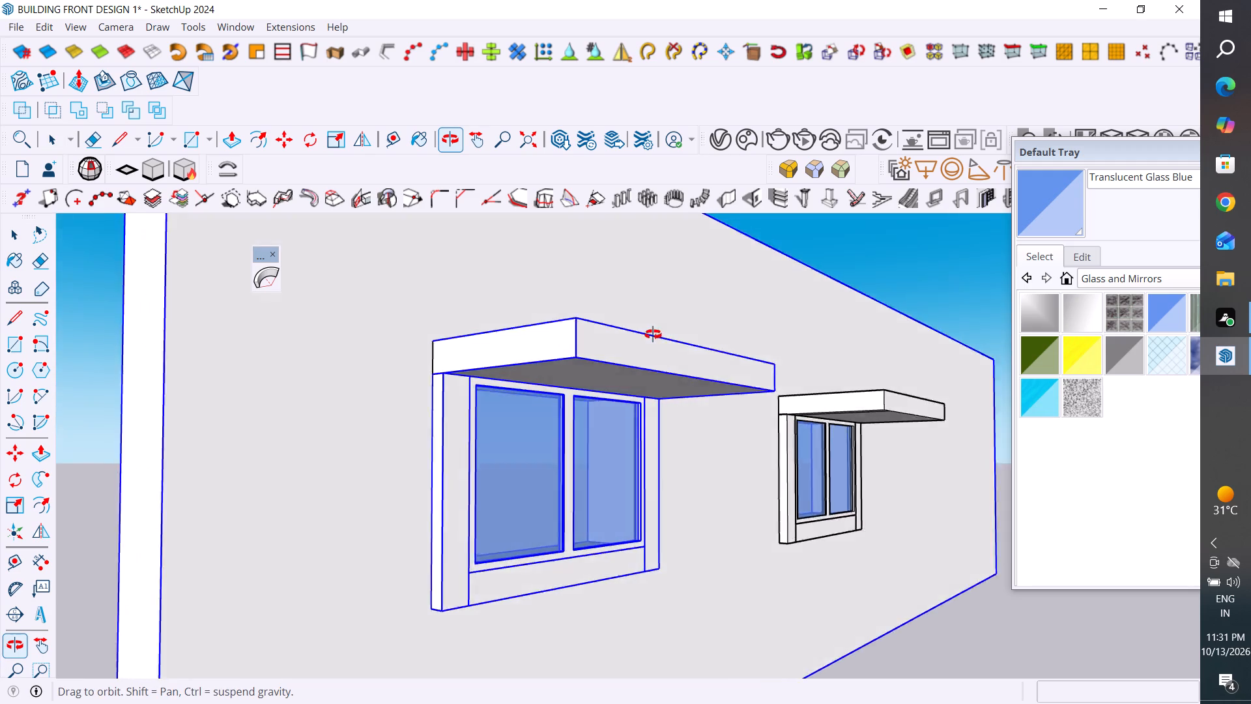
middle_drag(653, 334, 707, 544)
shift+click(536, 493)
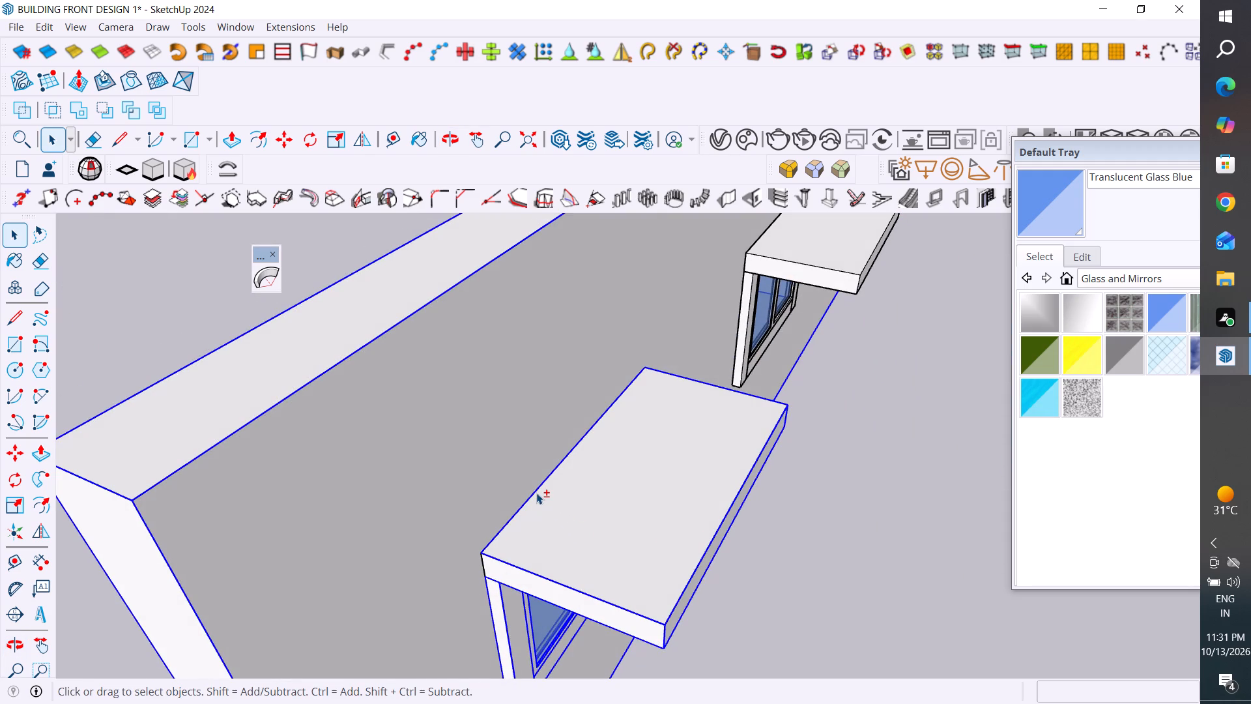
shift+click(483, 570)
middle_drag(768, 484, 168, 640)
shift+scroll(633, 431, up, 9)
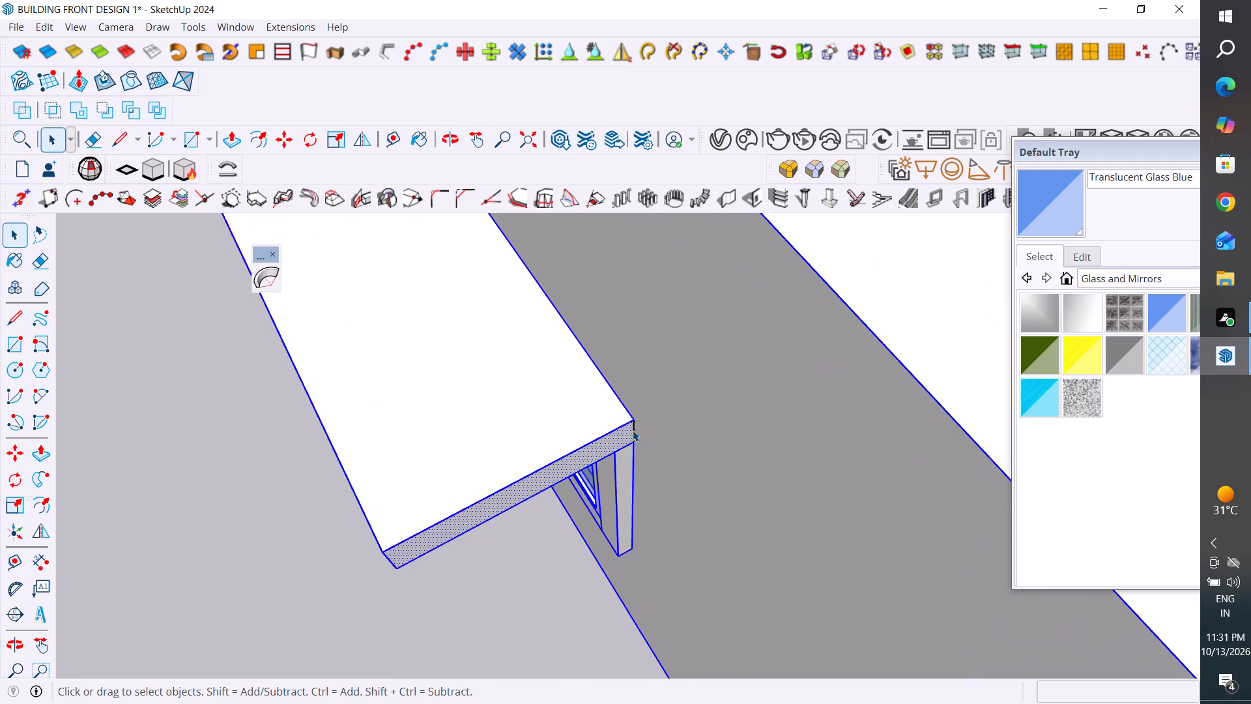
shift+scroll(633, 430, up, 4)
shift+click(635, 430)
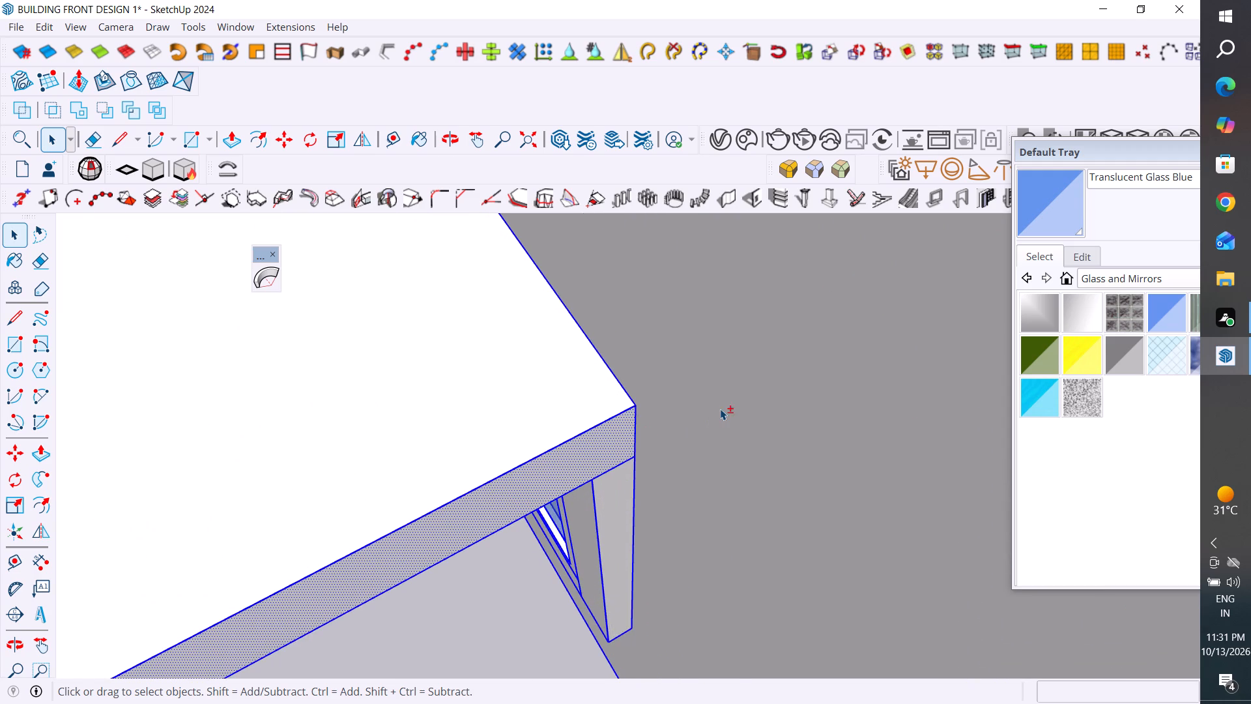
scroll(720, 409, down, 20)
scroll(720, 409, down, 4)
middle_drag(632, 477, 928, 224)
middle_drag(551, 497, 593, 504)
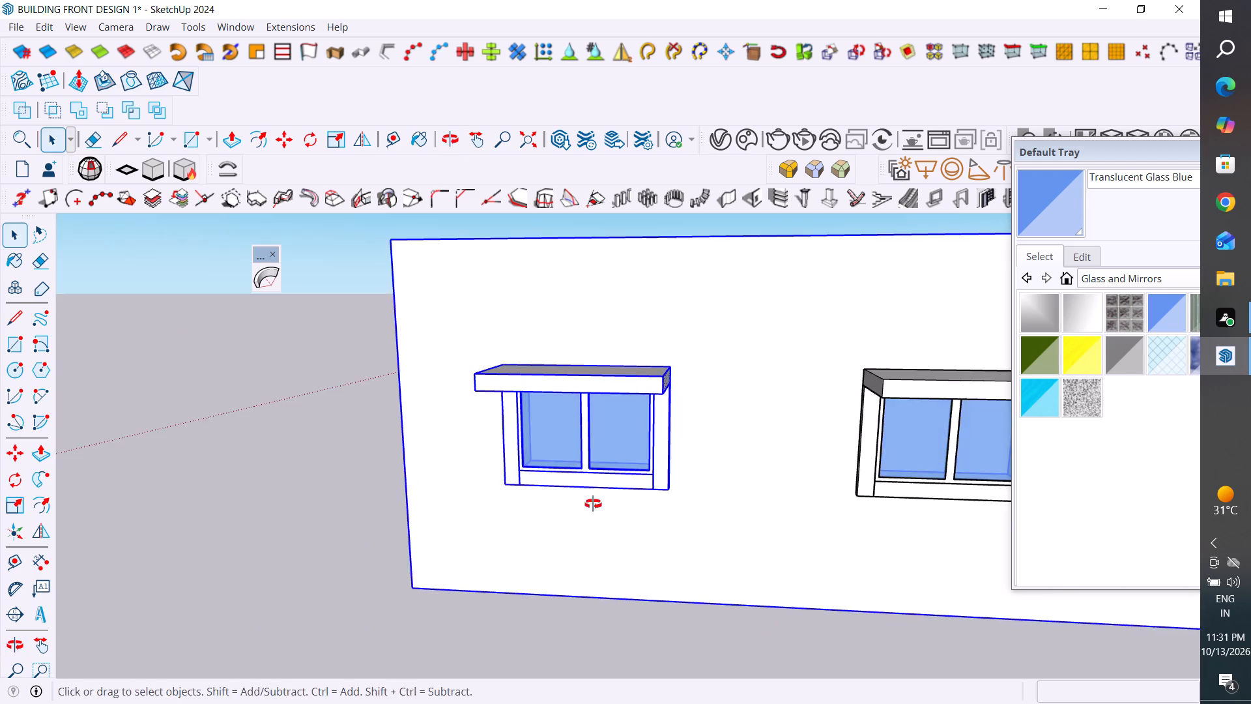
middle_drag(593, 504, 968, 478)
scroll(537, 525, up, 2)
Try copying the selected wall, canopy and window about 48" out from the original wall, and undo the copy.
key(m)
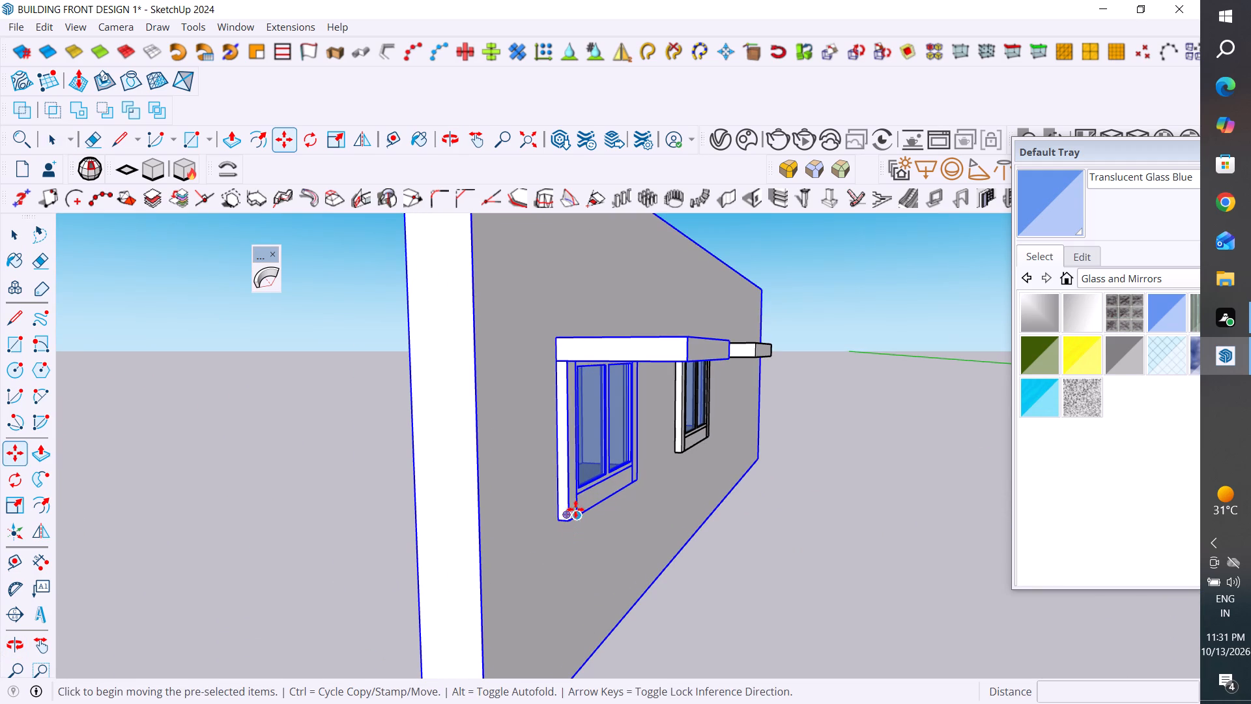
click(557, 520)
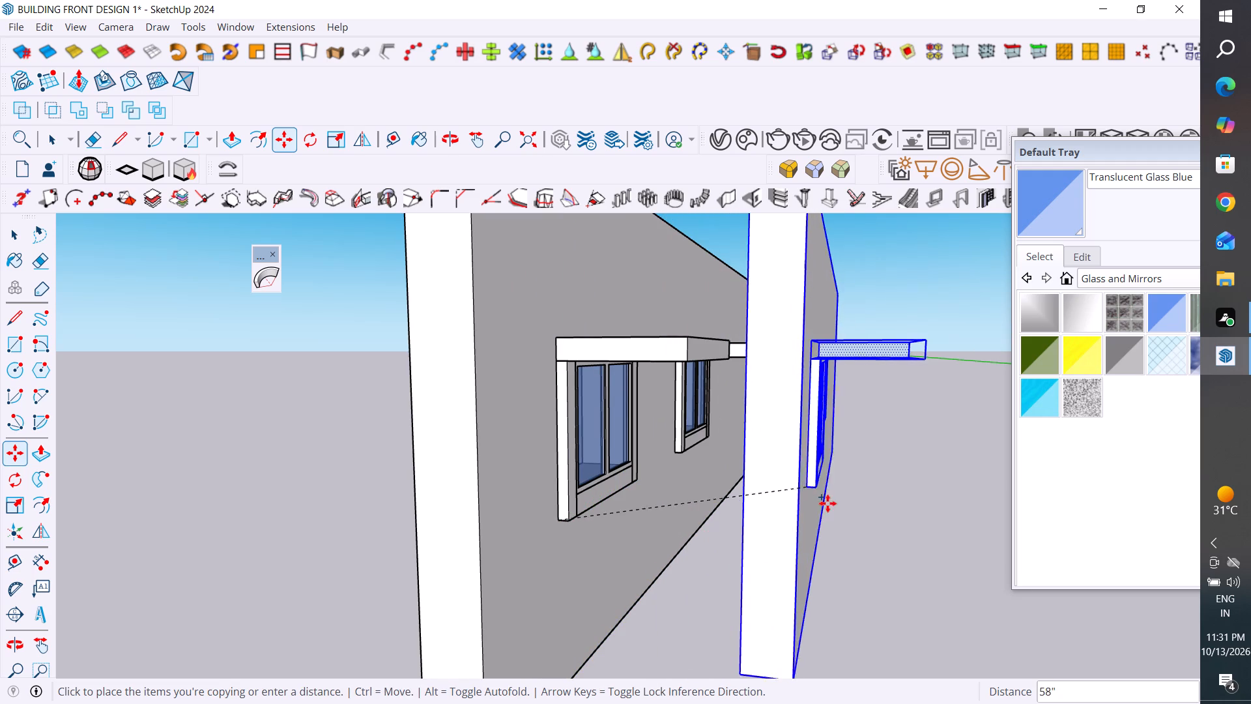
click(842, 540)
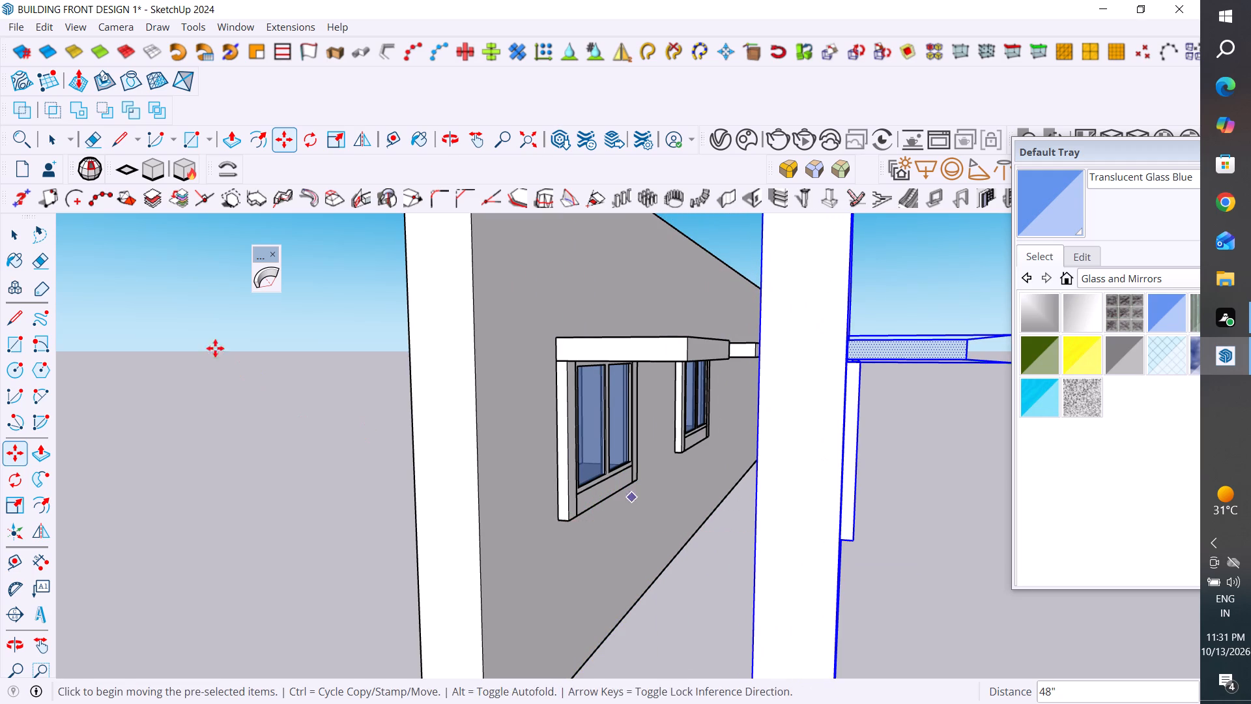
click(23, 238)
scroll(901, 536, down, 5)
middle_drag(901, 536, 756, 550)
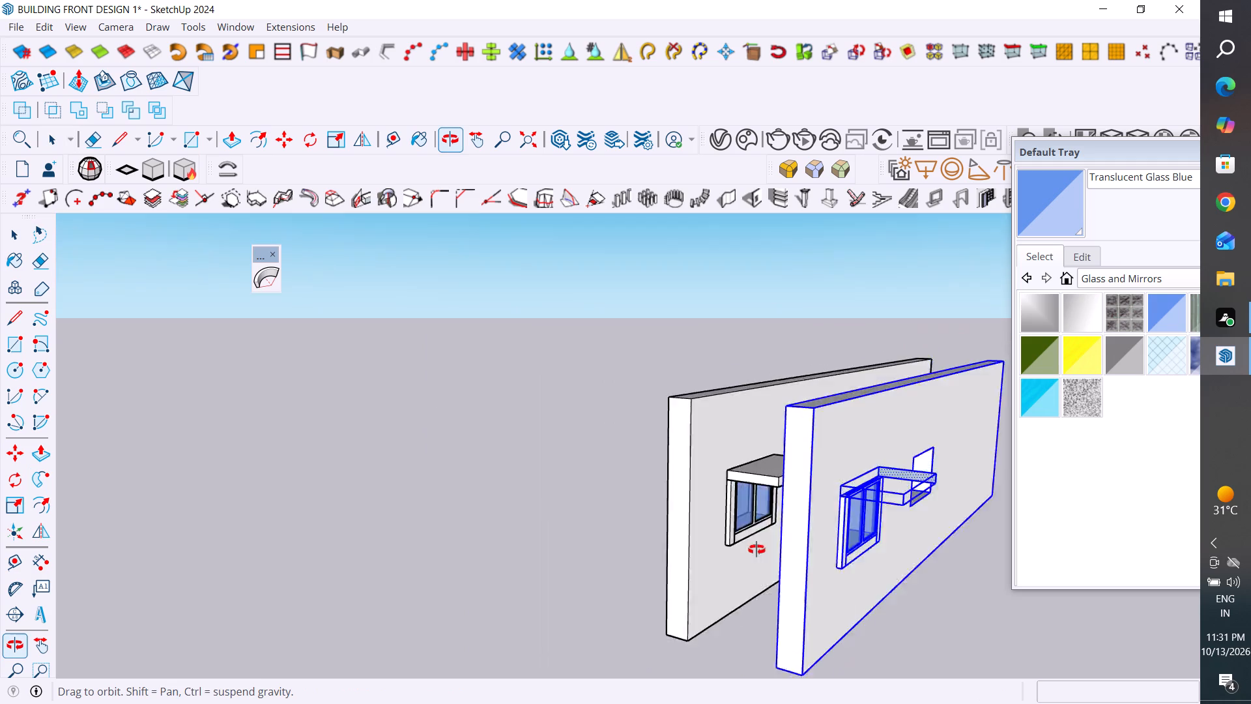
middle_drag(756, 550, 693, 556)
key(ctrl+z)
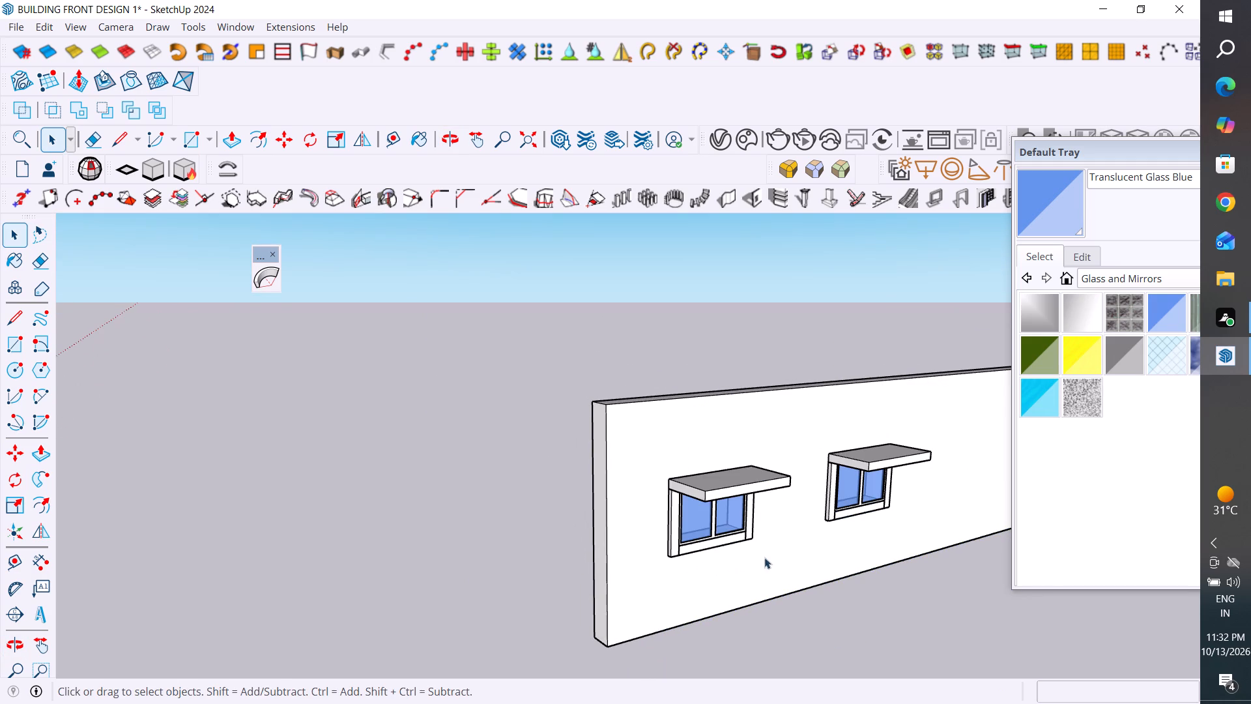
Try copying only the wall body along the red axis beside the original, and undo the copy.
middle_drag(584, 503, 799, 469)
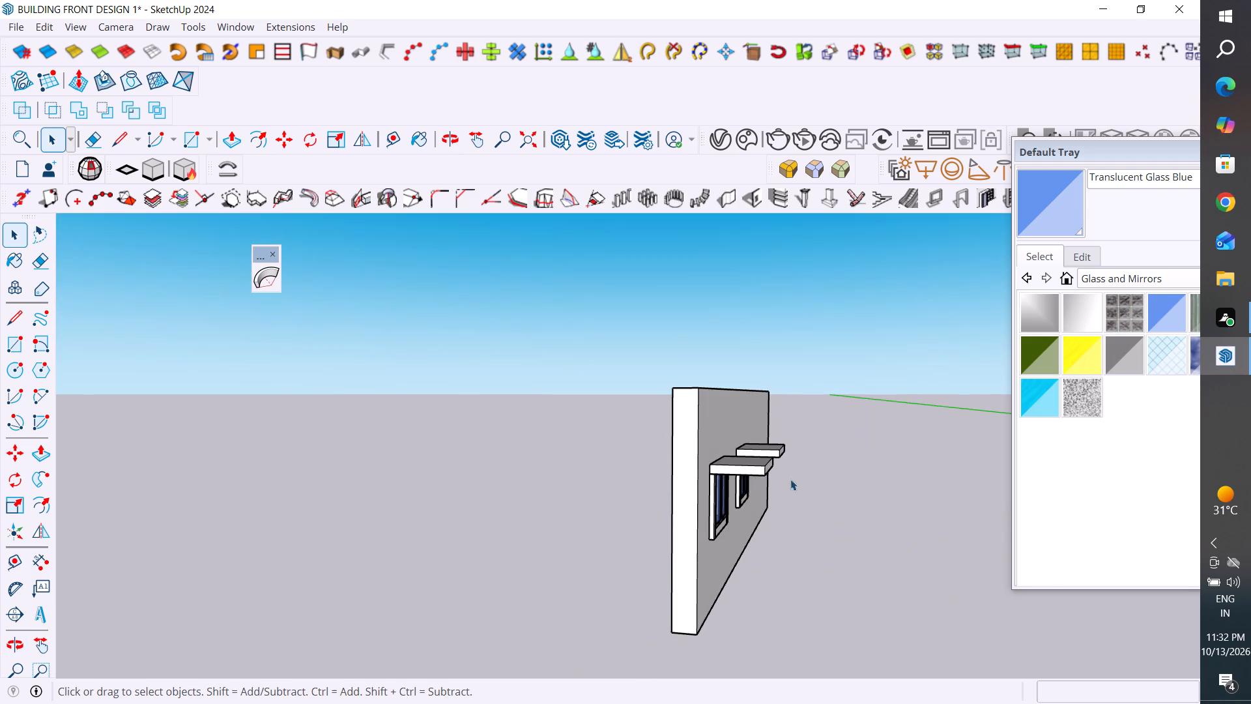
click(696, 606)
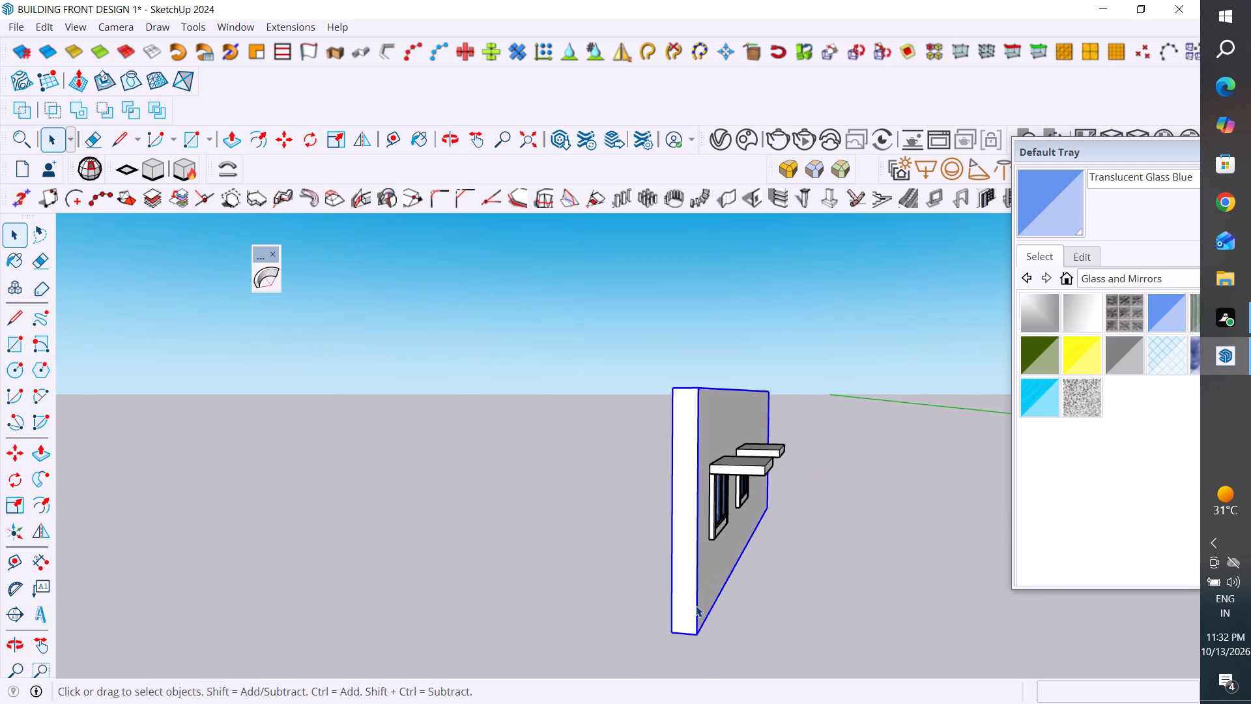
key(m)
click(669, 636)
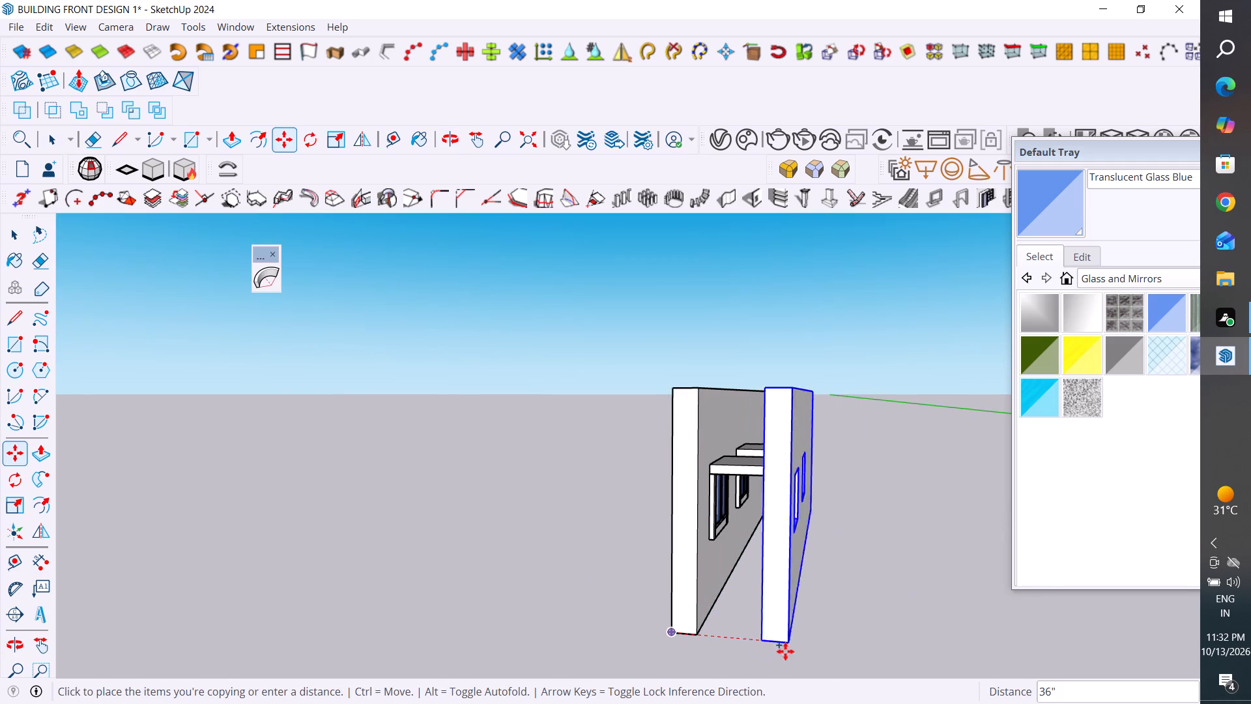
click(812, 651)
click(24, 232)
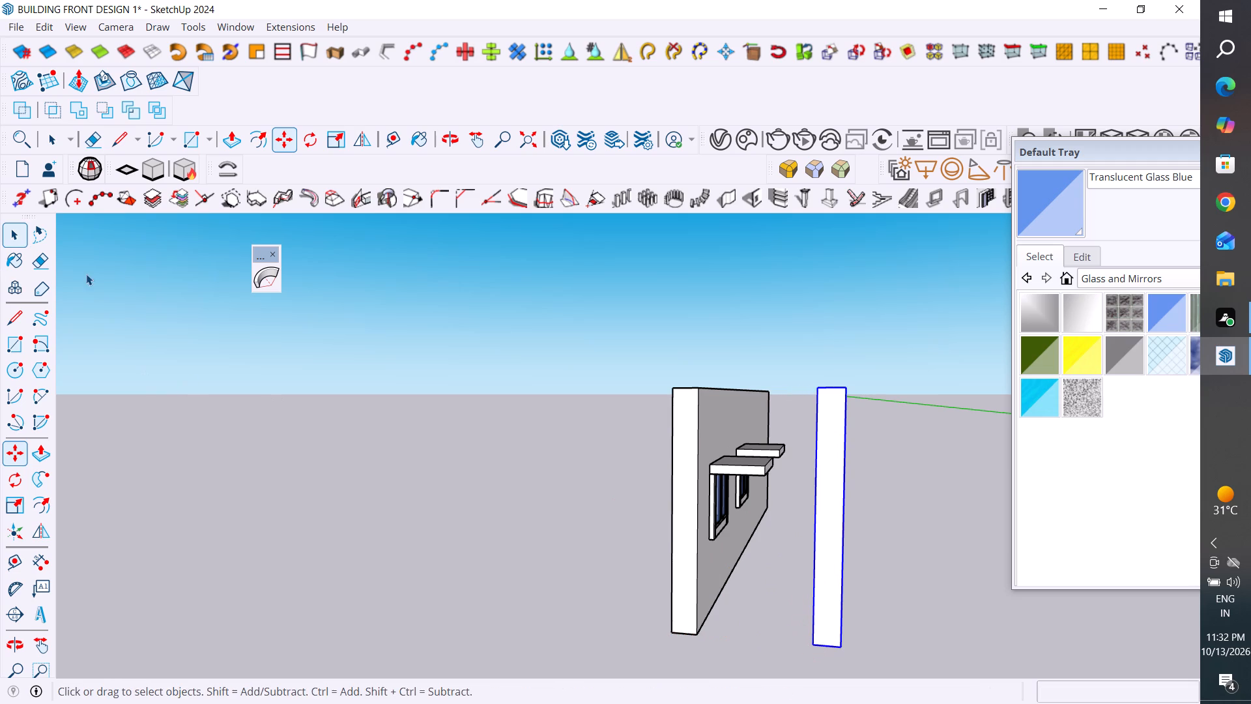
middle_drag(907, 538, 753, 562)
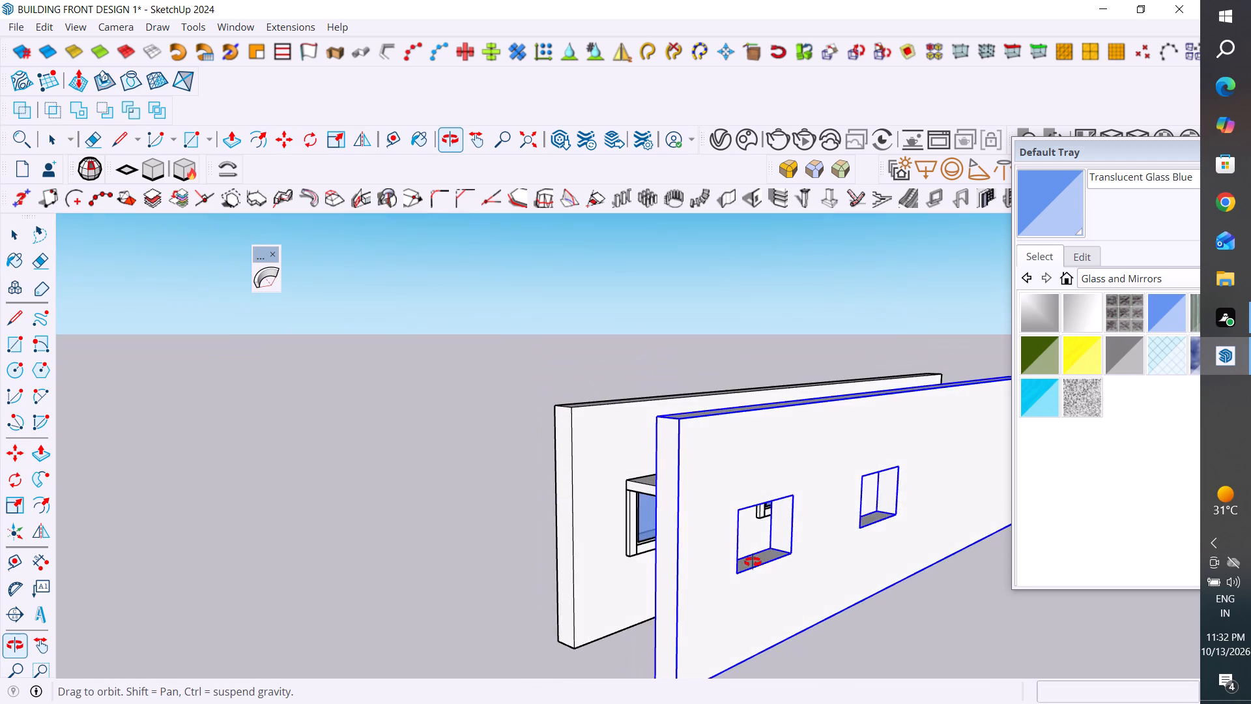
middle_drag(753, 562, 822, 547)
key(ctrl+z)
Copy the entire two-window wall, with its frames and canopies, about 105" along the red axis beside the original.
scroll(850, 496, down, 4)
middle_drag(855, 550, 867, 555)
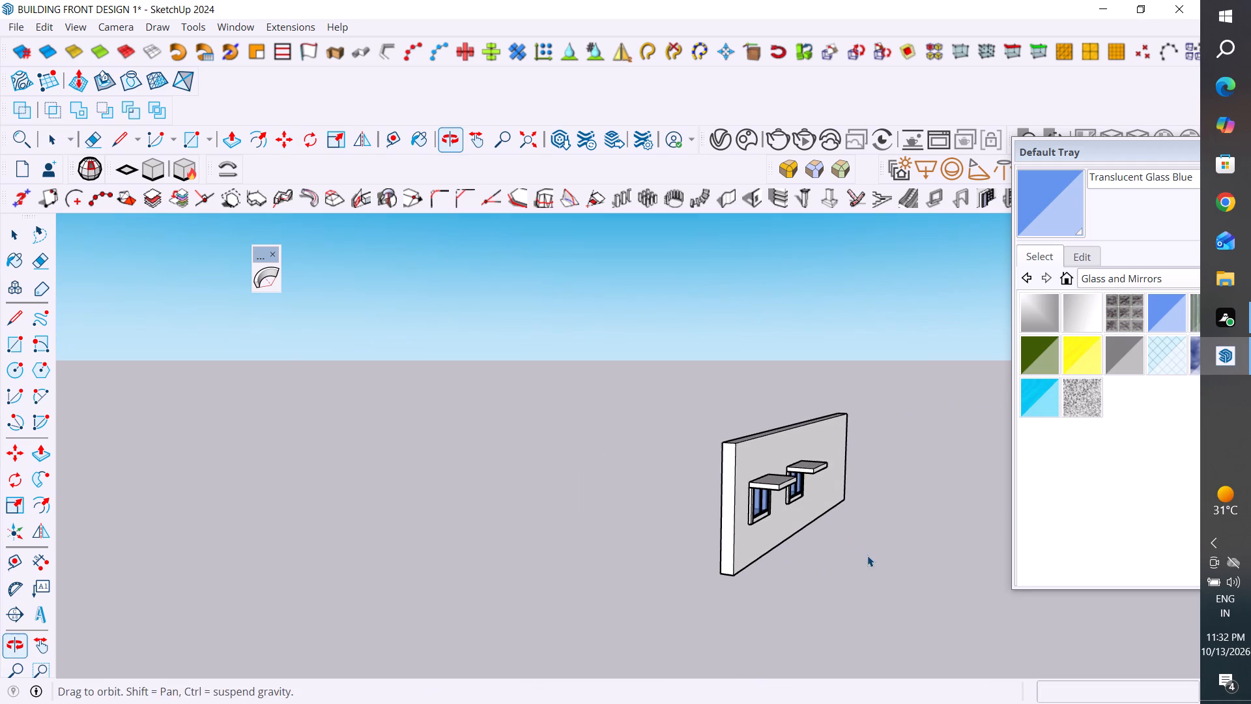
click(292, 421)
middle_drag(705, 534, 719, 542)
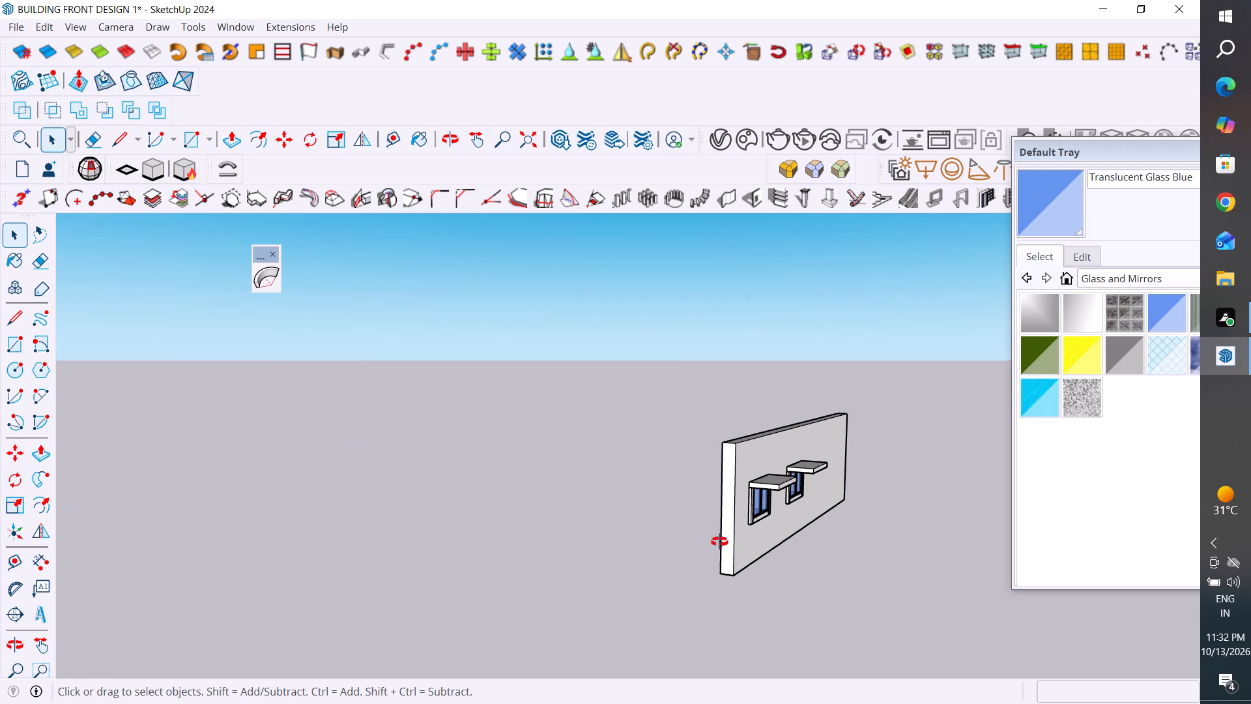
middle_drag(719, 542, 809, 540)
drag(843, 374, 654, 603)
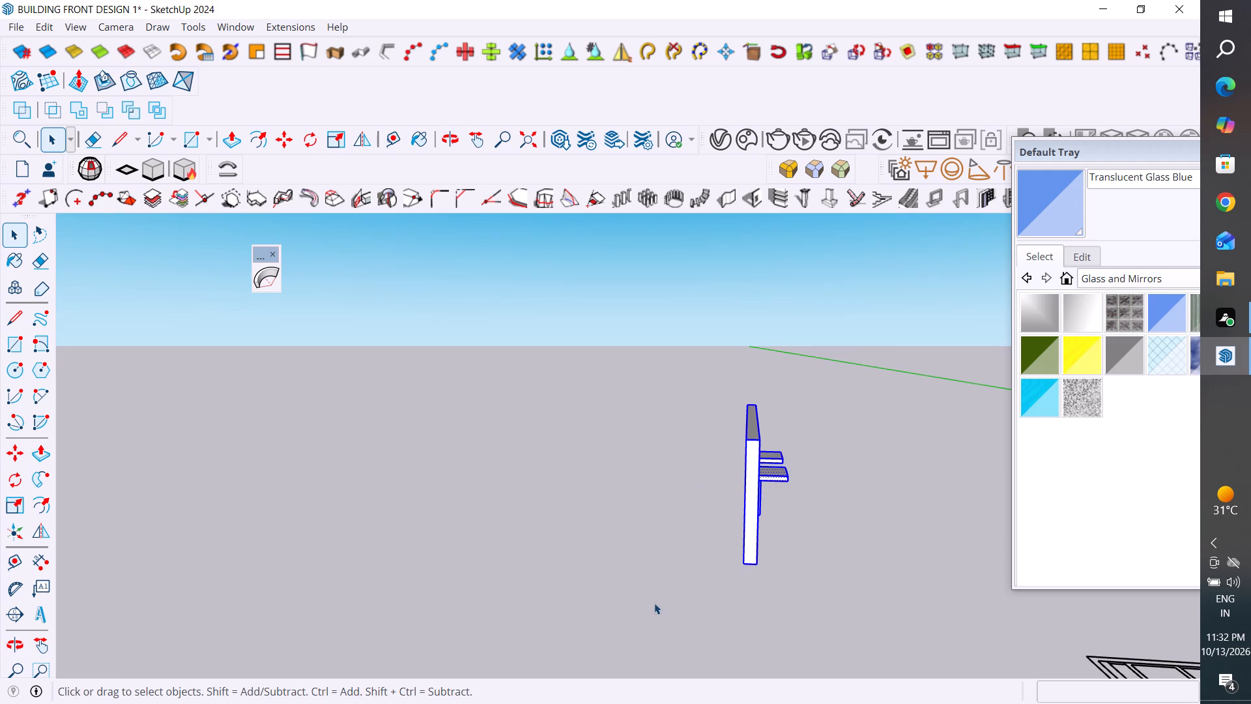
key(m)
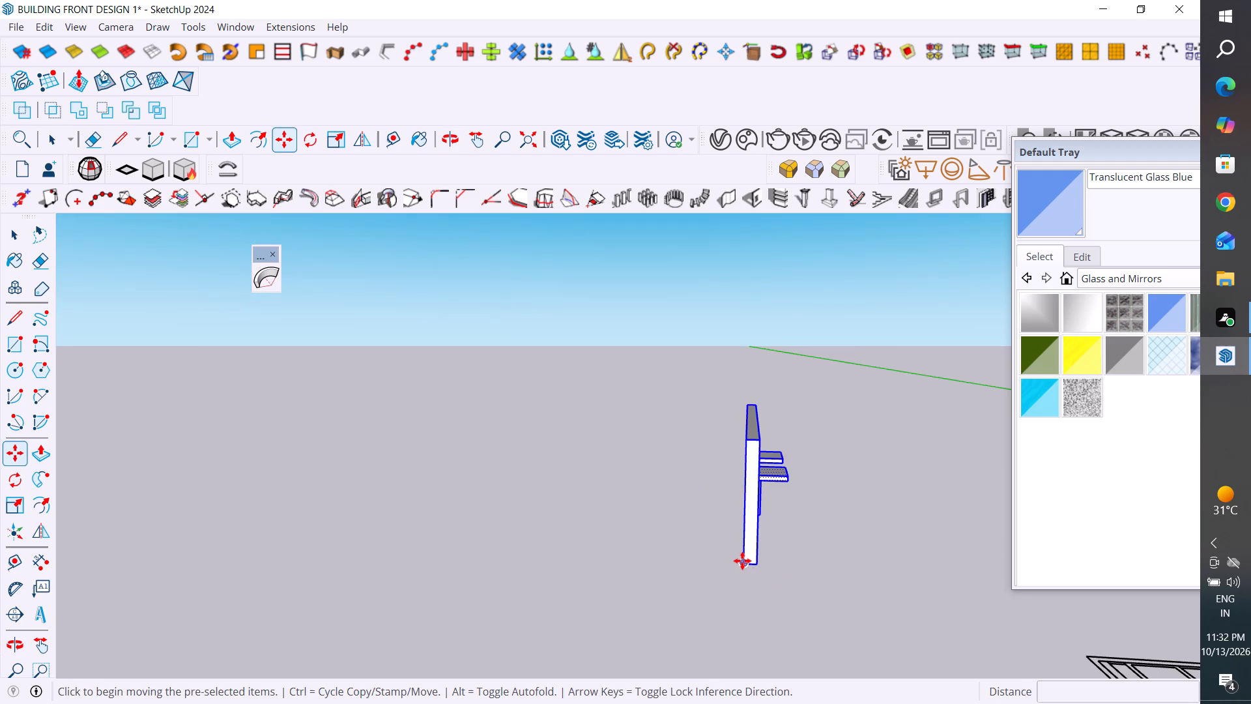
click(742, 561)
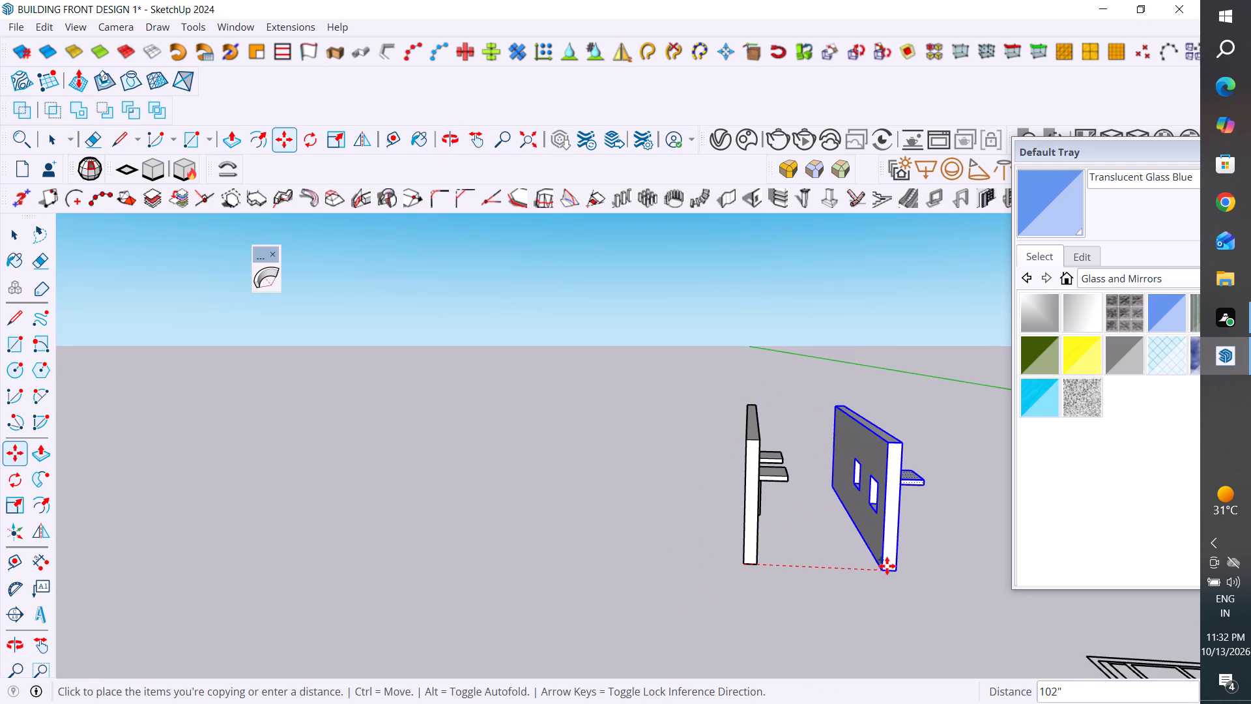
click(887, 566)
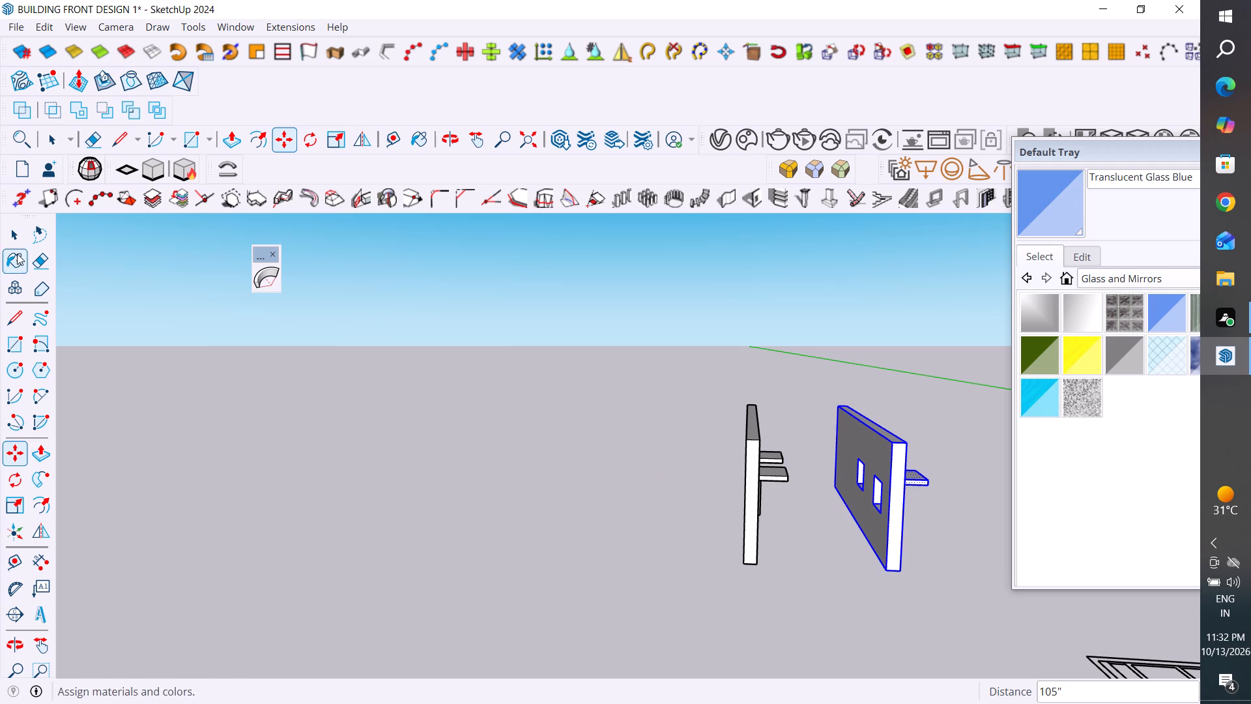
Explode the body group of the two-window wall that stands farther from the floor plans.
click(18, 235)
click(525, 506)
middle_drag(795, 544, 708, 589)
scroll(726, 554, up, 2)
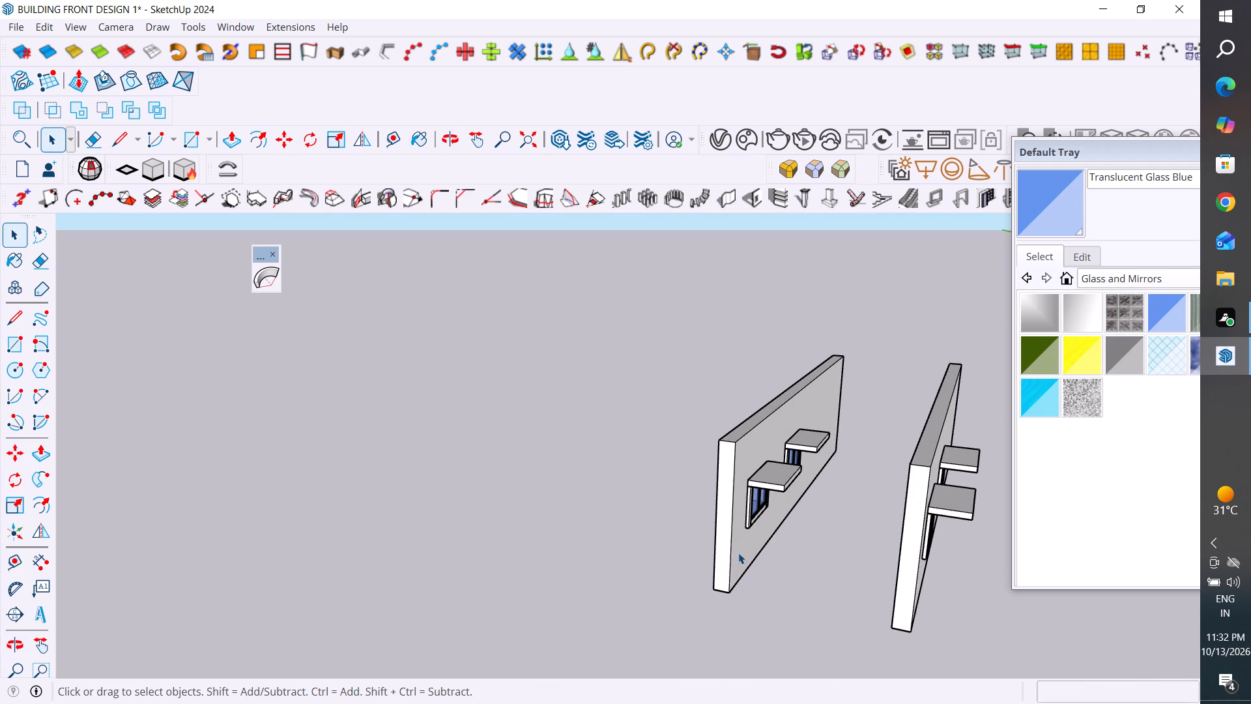
scroll(882, 531, up, 1)
middle_drag(882, 531, 792, 510)
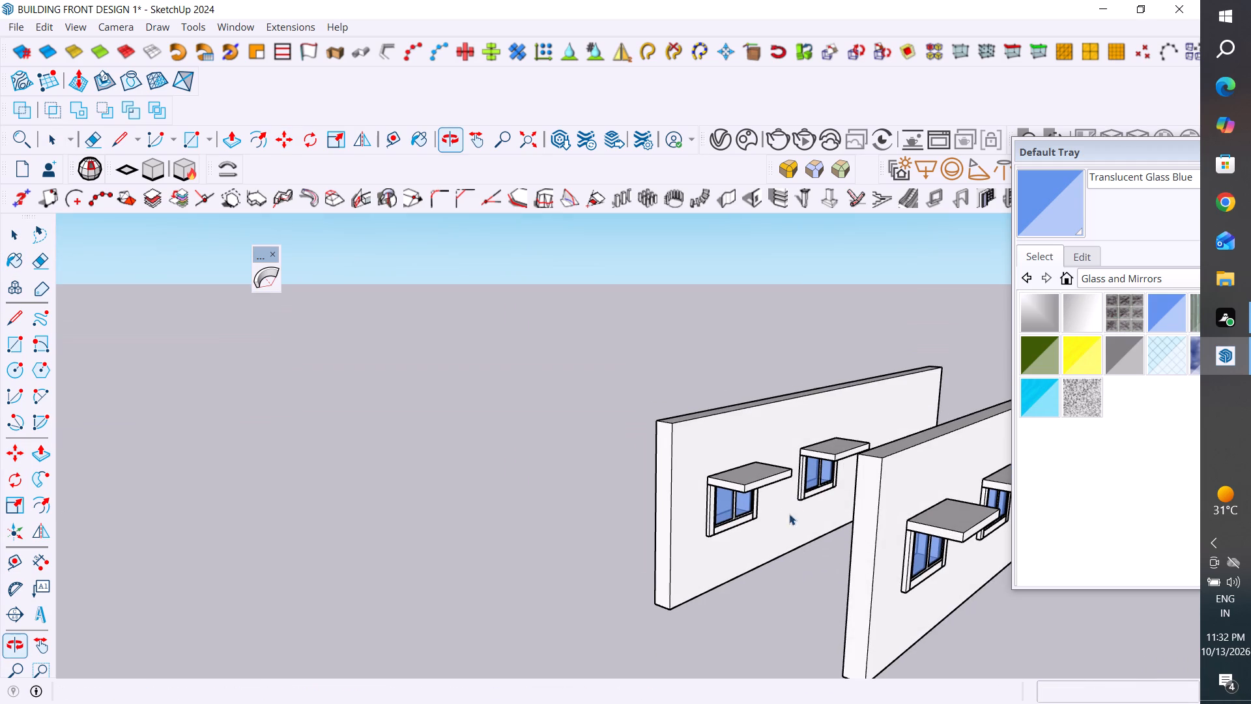
click(709, 550)
right_click(713, 546)
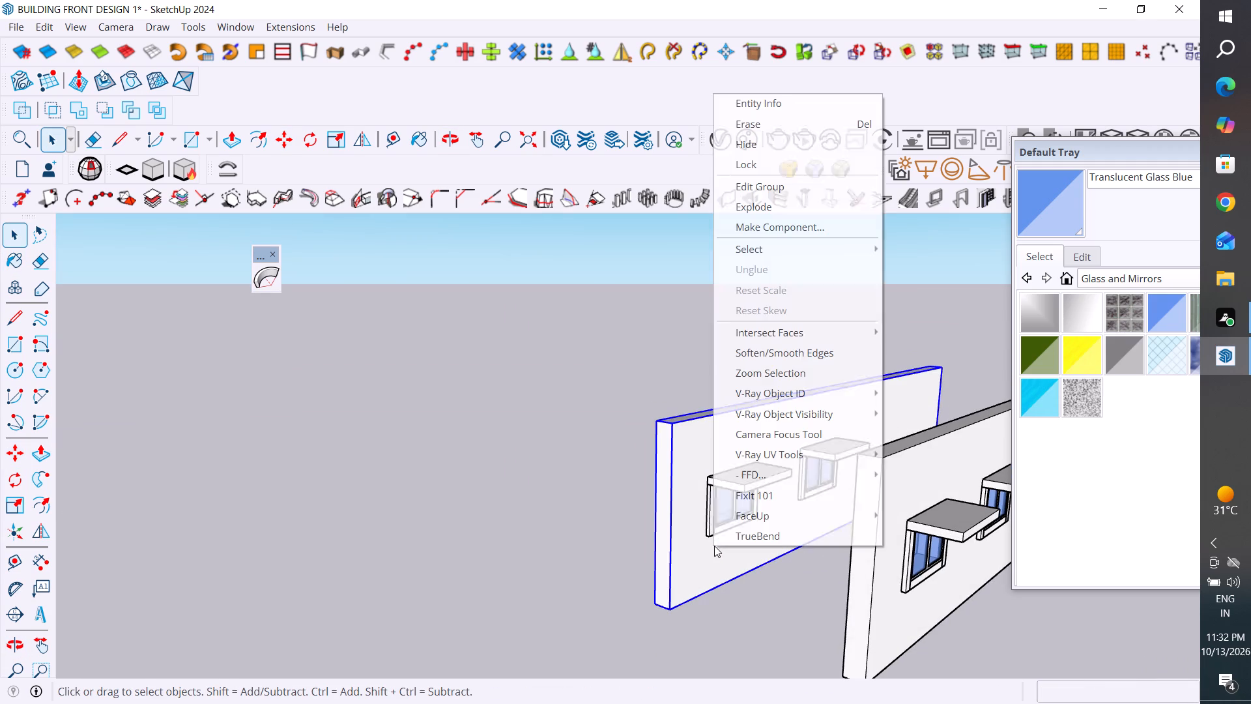
click(777, 207)
Delete the exploded wall's large front and rear faces, its near end and its bottom and top strips, keeping the windows and canopies.
click(726, 565)
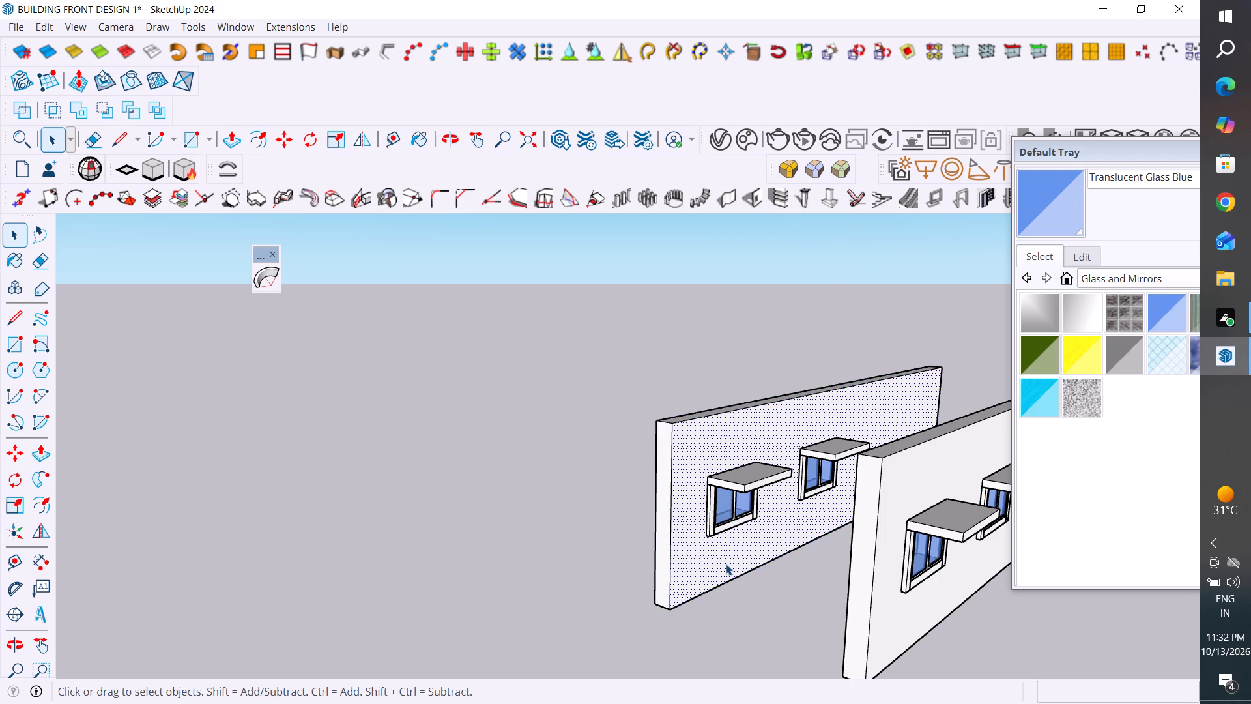
key(Delete)
click(704, 556)
click(693, 553)
key(Delete)
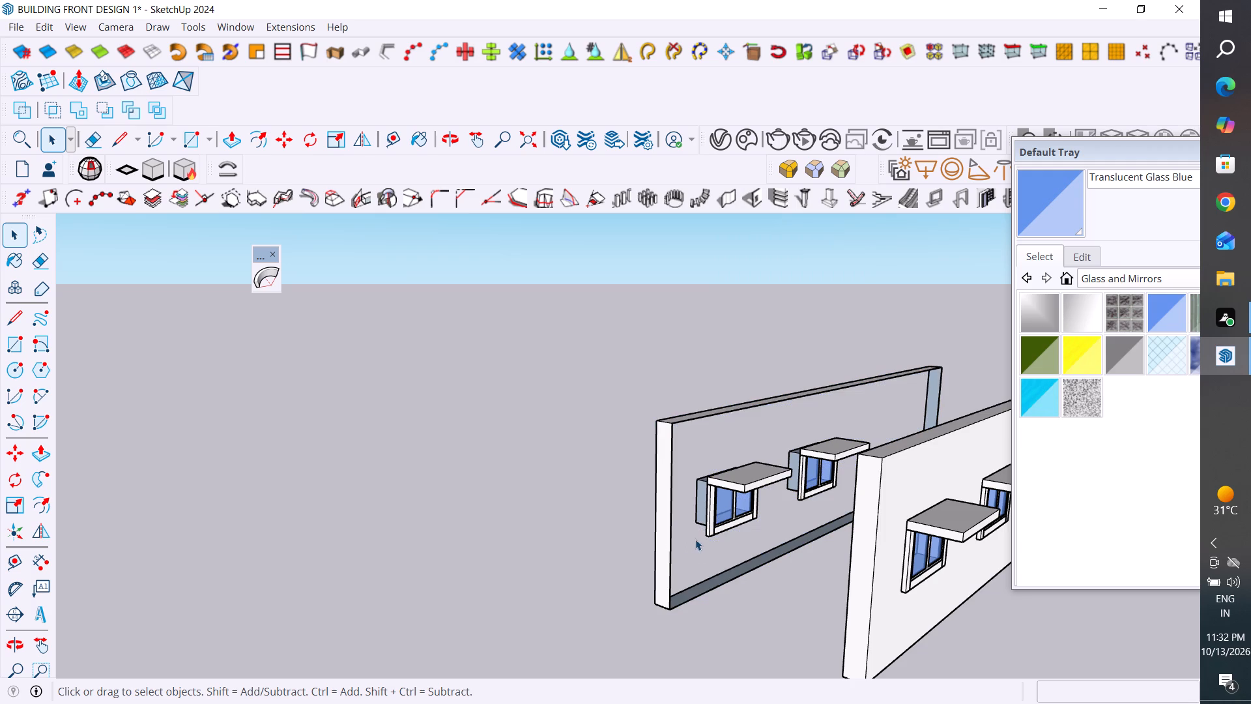
drag(676, 550, 610, 599)
key(Delete)
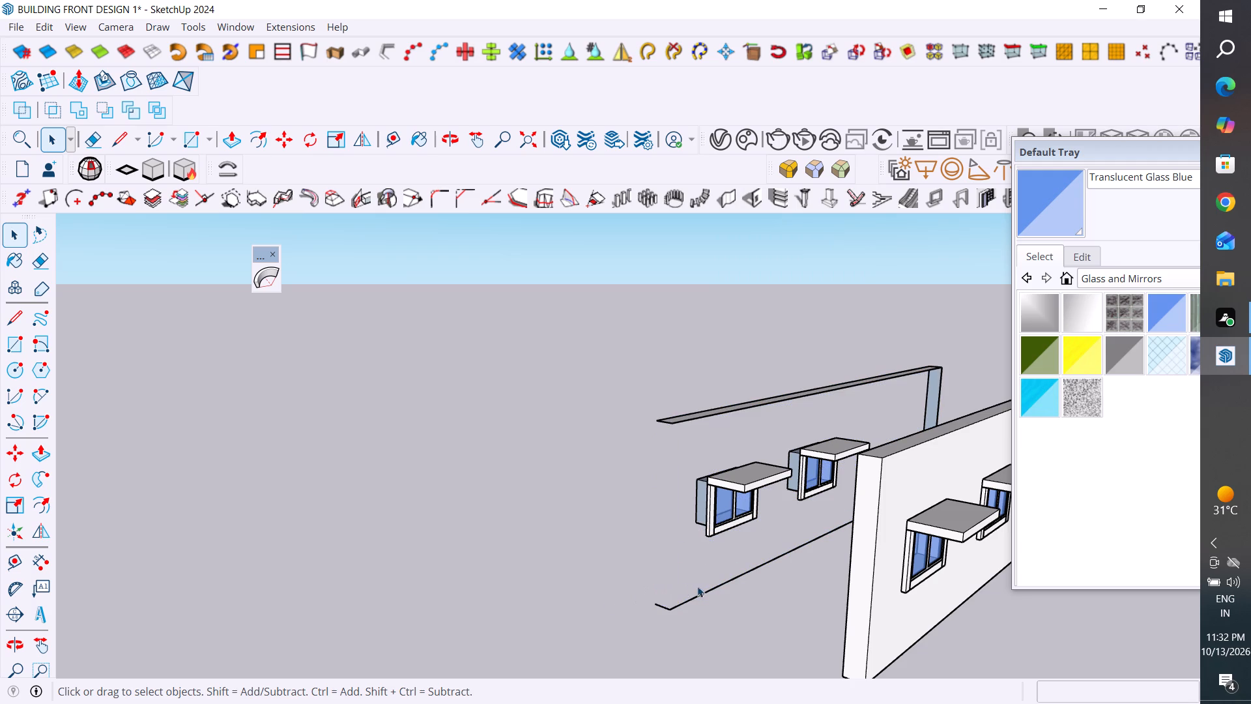
drag(710, 583, 646, 640)
key(Delete)
drag(747, 400, 656, 441)
key(Delete)
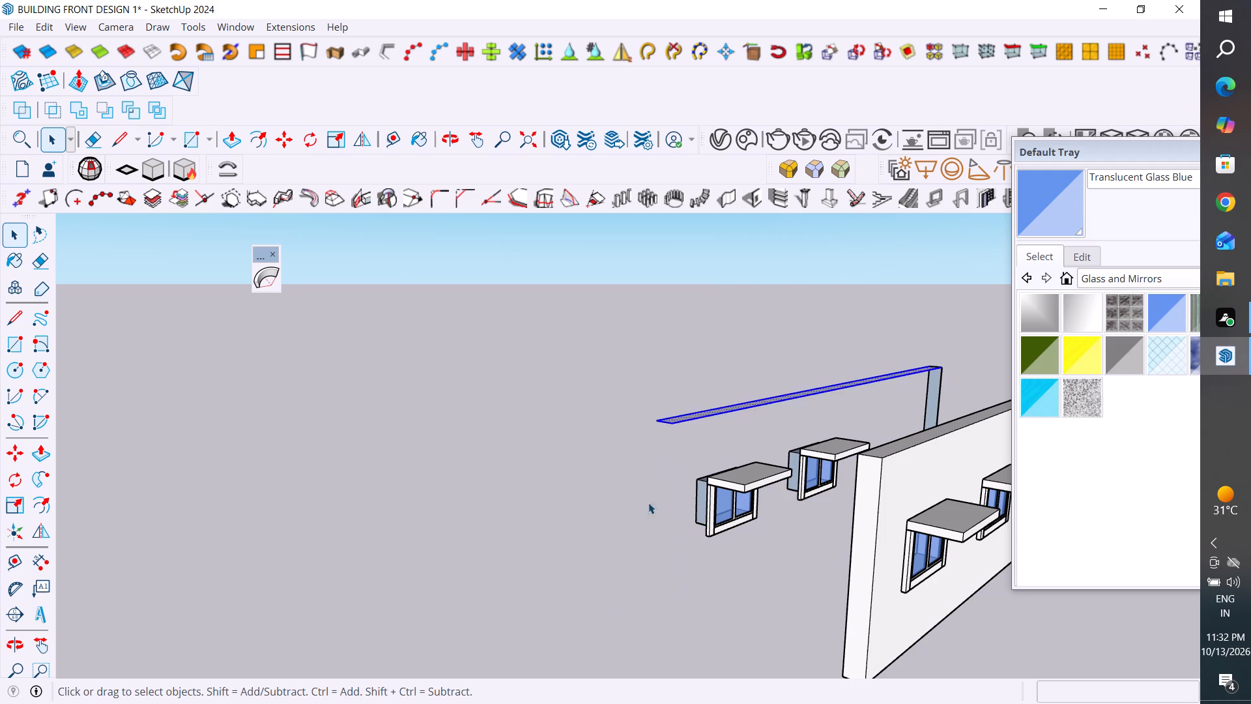
Delete the leftover opening reveals behind both freestanding windows, keeping their frames and canopies.
middle_drag(671, 566, 874, 593)
scroll(703, 494, up, 6)
middle_drag(700, 488, 730, 595)
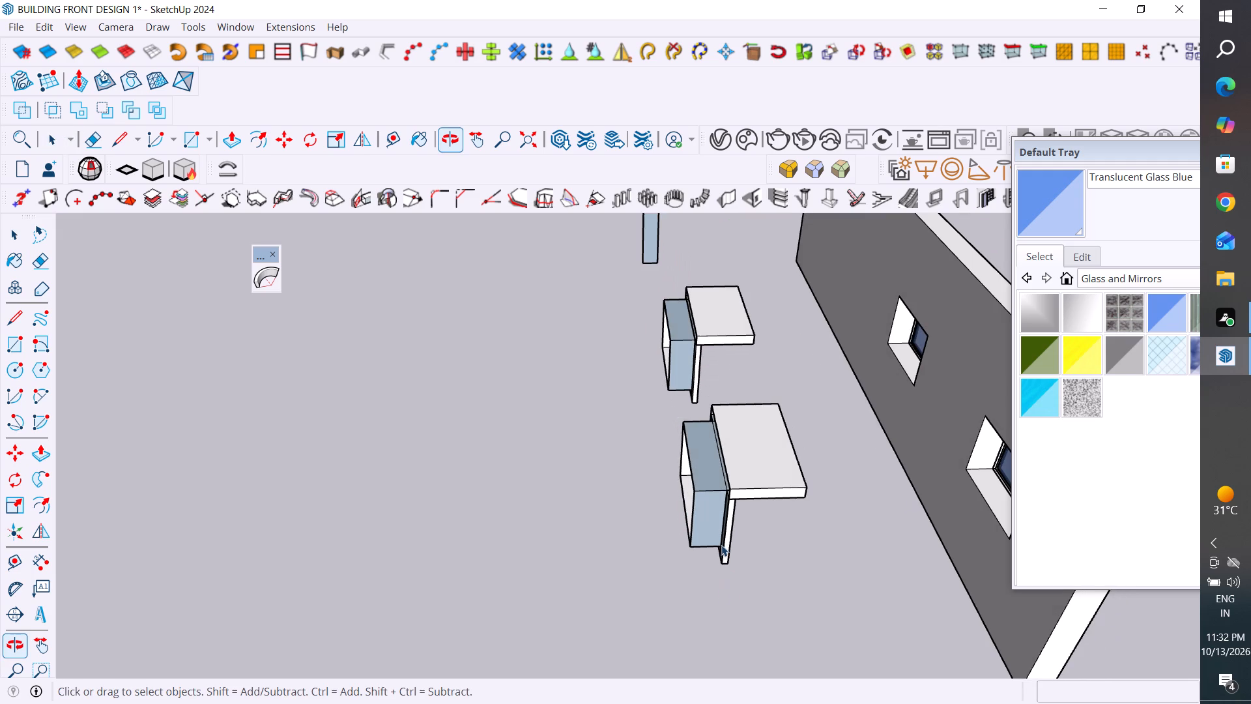
drag(700, 413, 648, 569)
key(Delete)
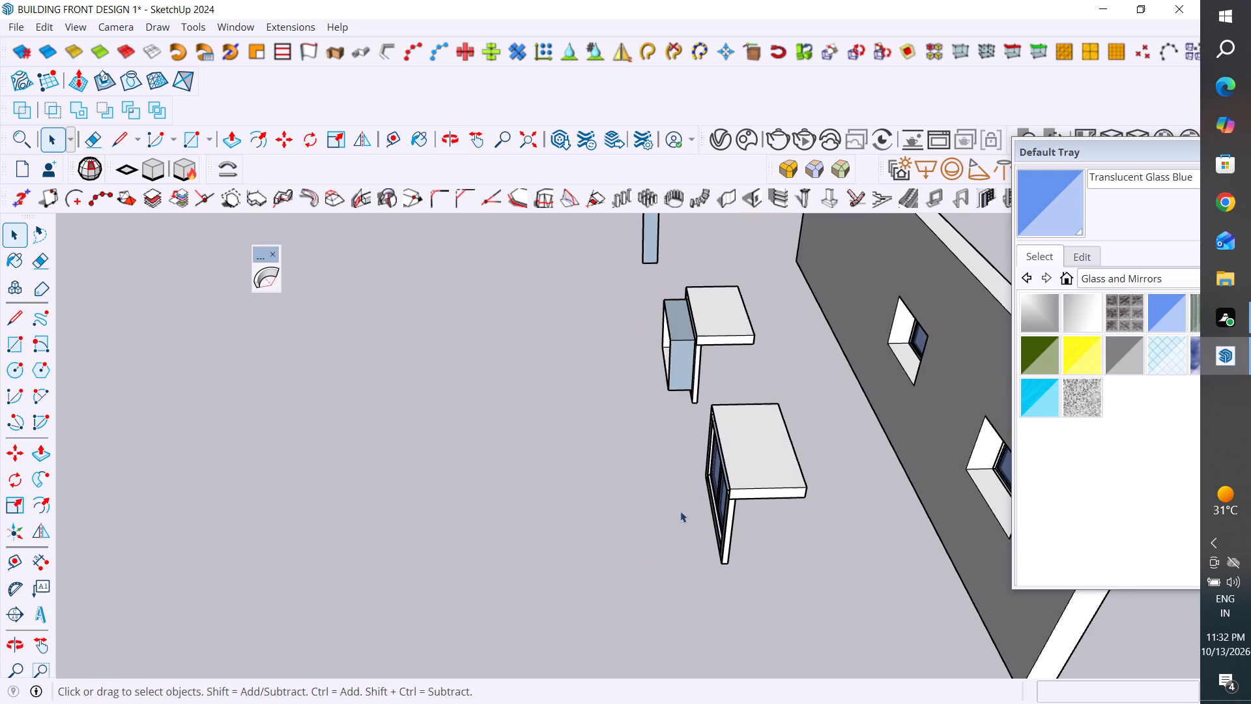
middle_drag(710, 428, 708, 559)
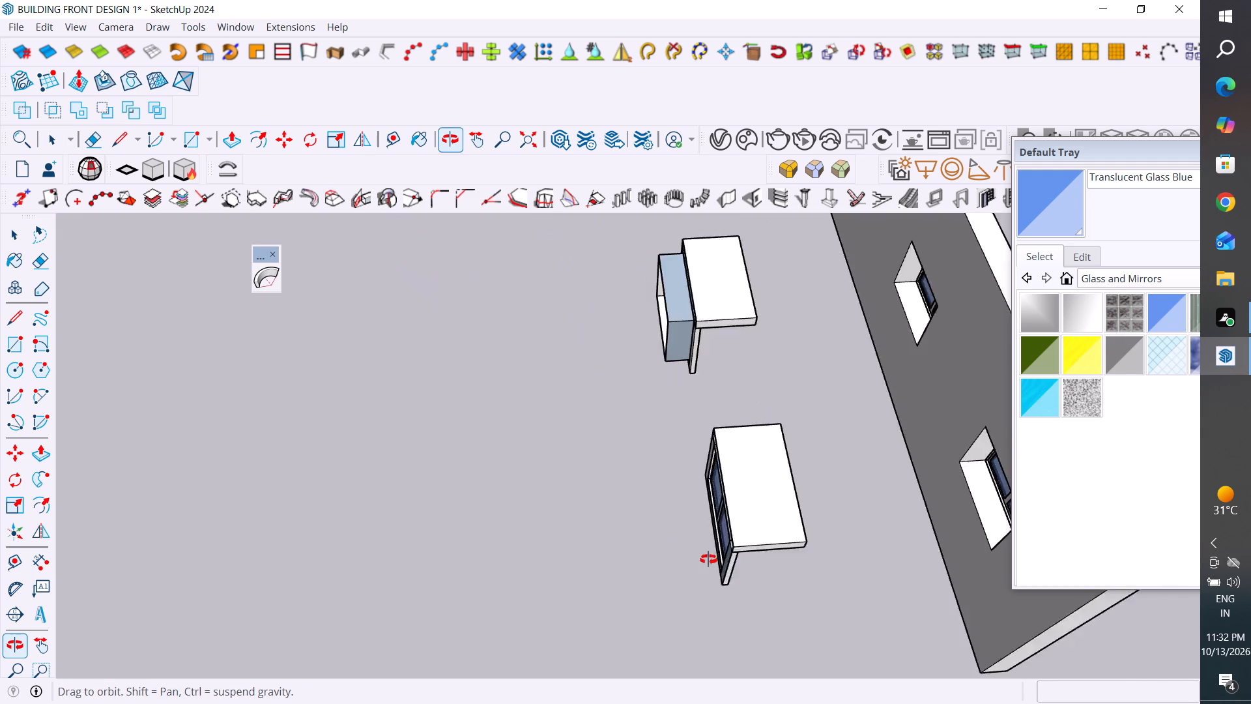
middle_drag(708, 559, 704, 564)
scroll(741, 529, down, 5)
scroll(744, 306, up, 5)
drag(668, 321, 642, 383)
drag(666, 314, 588, 566)
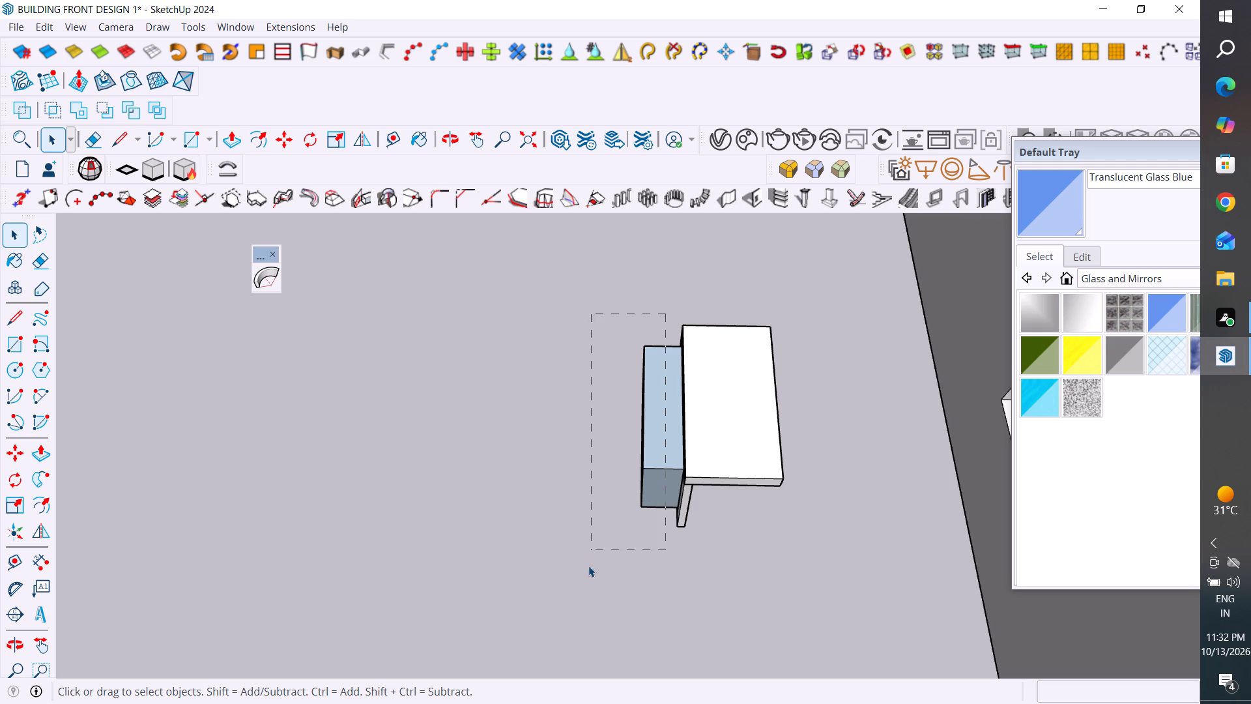
drag(588, 566, 588, 567)
key(Delete)
Delete the leftover far end face of the exploded wall.
scroll(636, 566, down, 5)
middle_drag(680, 551, 999, 448)
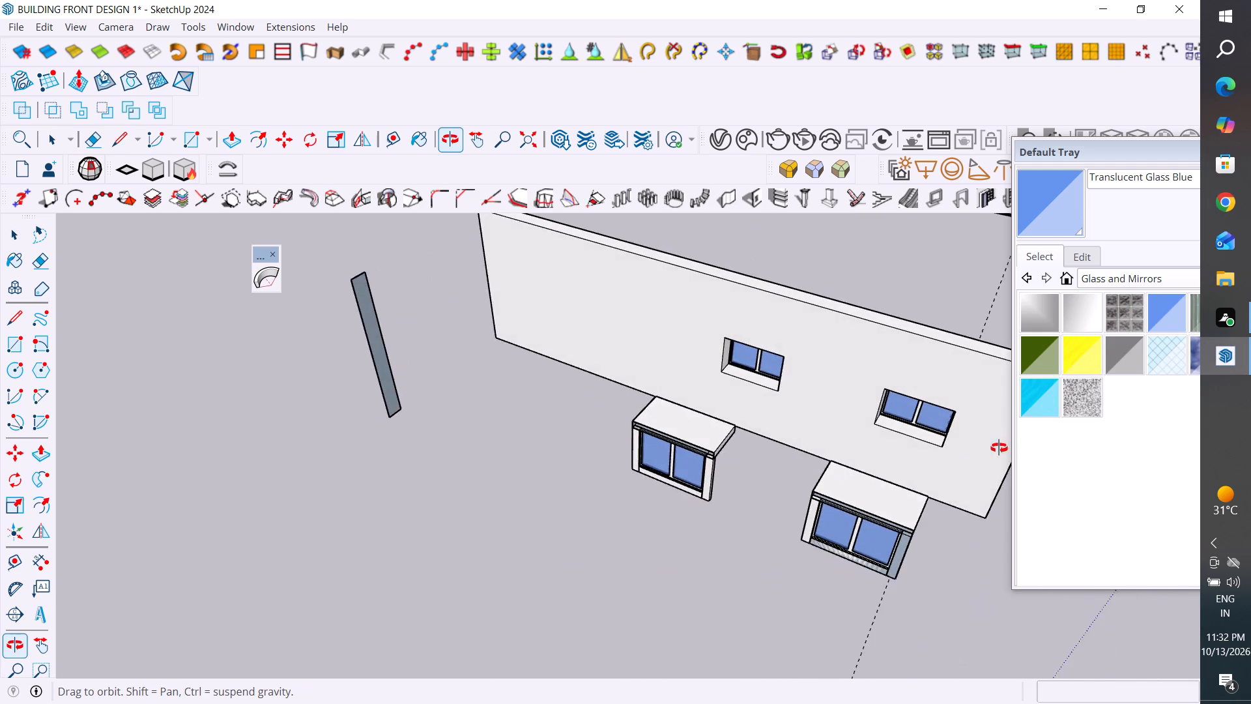
middle_drag(999, 448, 901, 457)
drag(483, 225, 390, 467)
key(Delete)
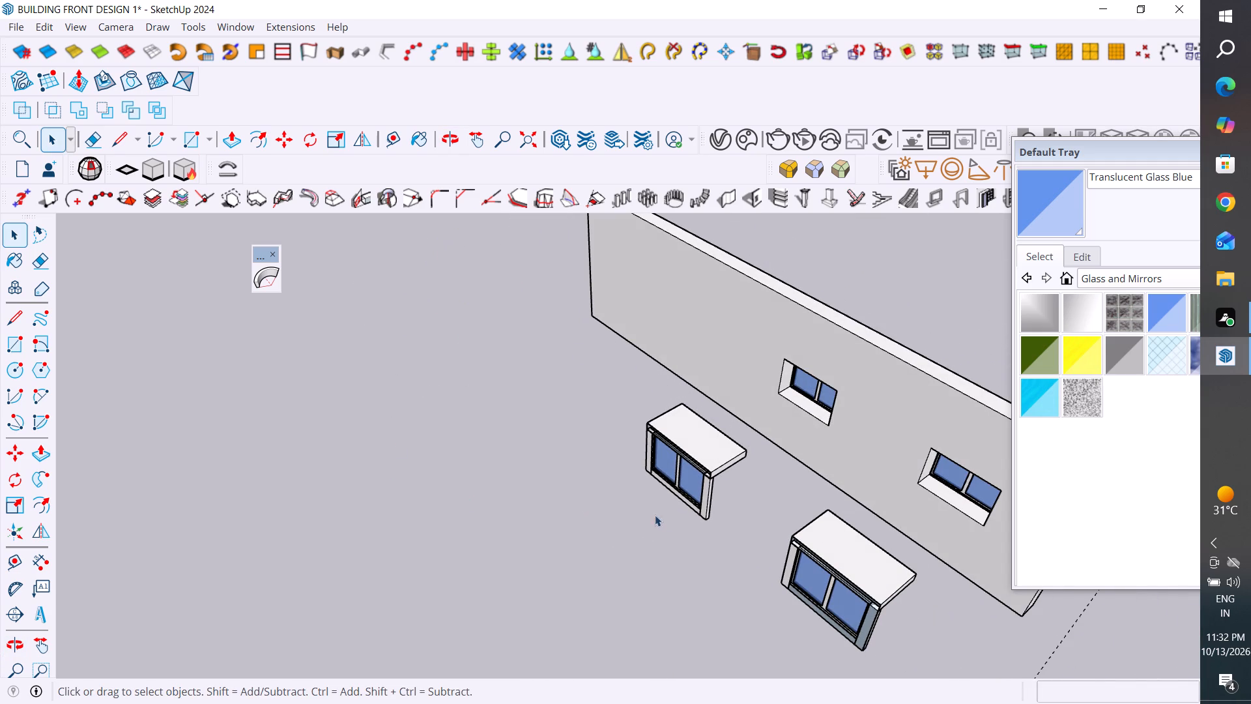
Draw a 4" by 44" rectangle over the open back of the freestanding canopy nearest the remaining wall's end.
scroll(664, 518, down, 4)
middle_drag(774, 533, 992, 483)
scroll(635, 568, down, 5)
middle_drag(862, 480, 972, 434)
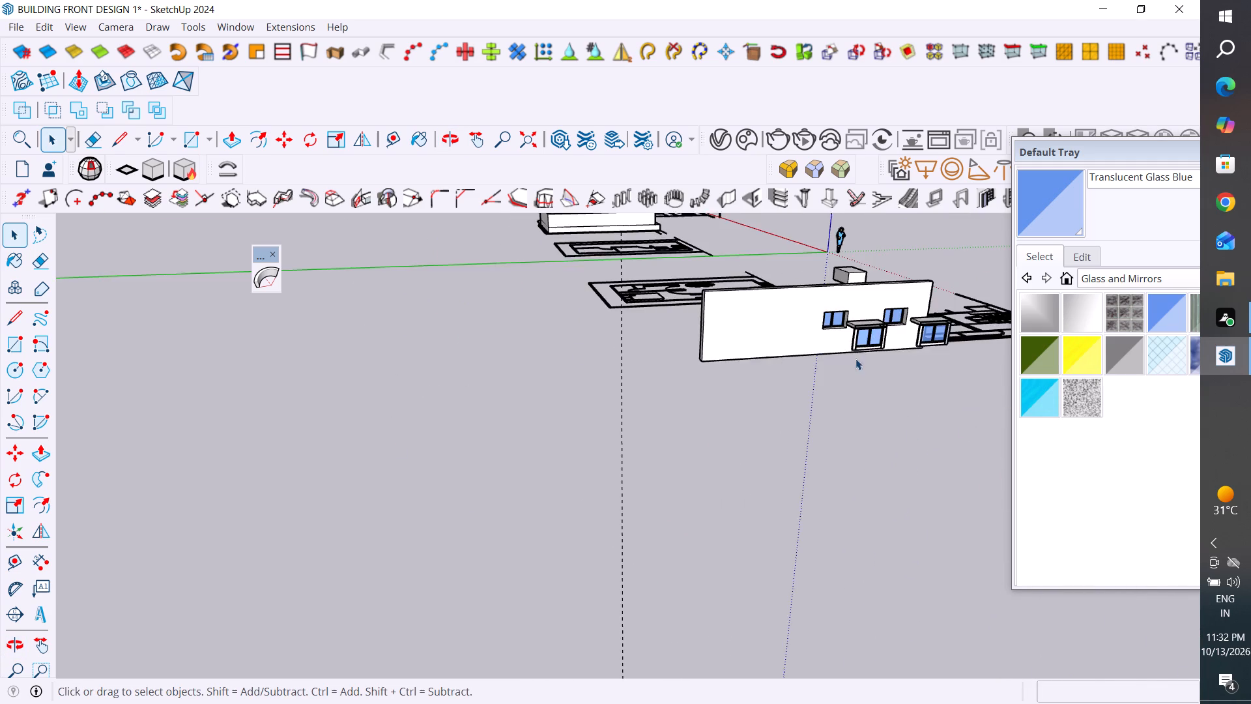
scroll(902, 290, up, 4)
scroll(740, 356, up, 4)
scroll(399, 502, down, 10)
middle_drag(732, 505, 801, 488)
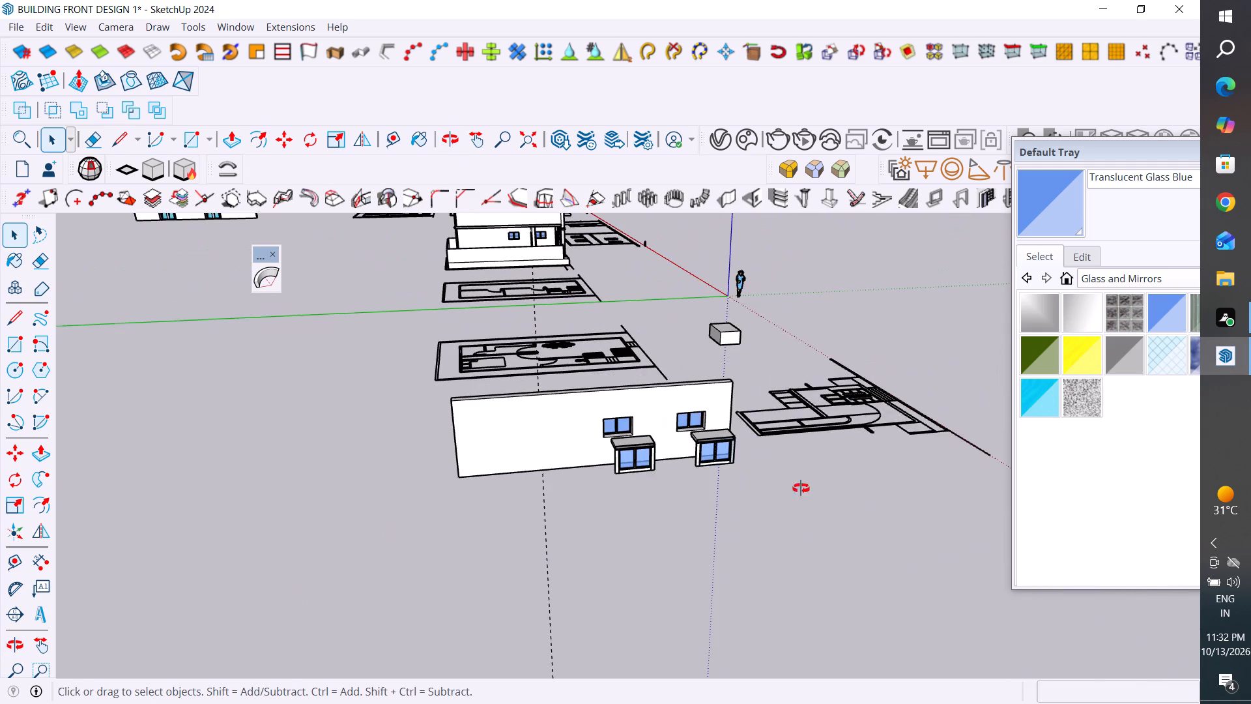
middle_drag(801, 488, 919, 476)
scroll(910, 330, up, 7)
scroll(763, 497, down, 2)
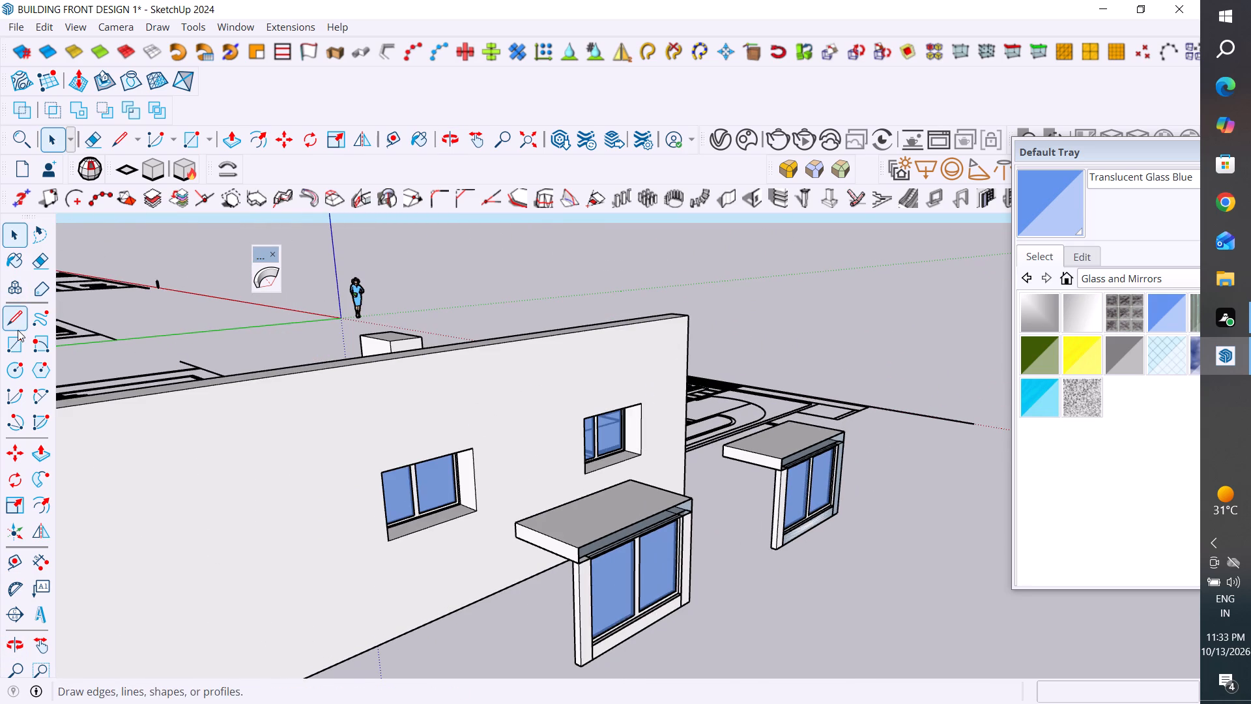
click(18, 347)
scroll(864, 443, up, 4)
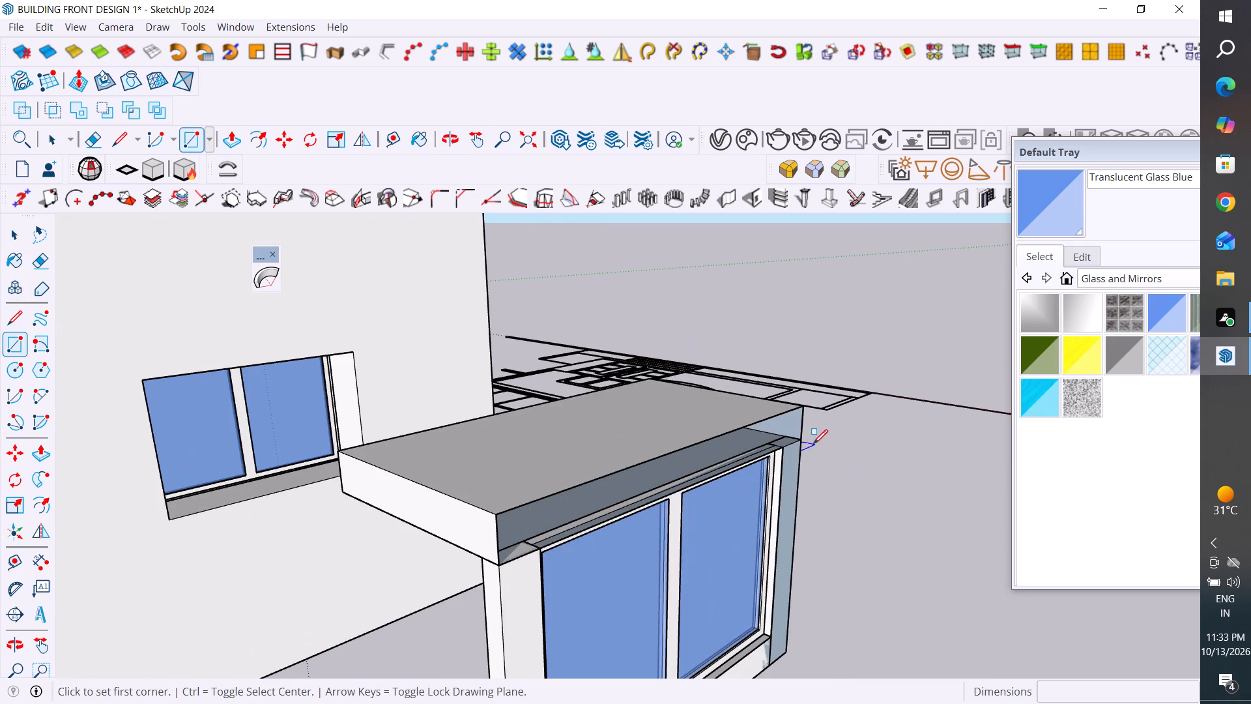
click(799, 444)
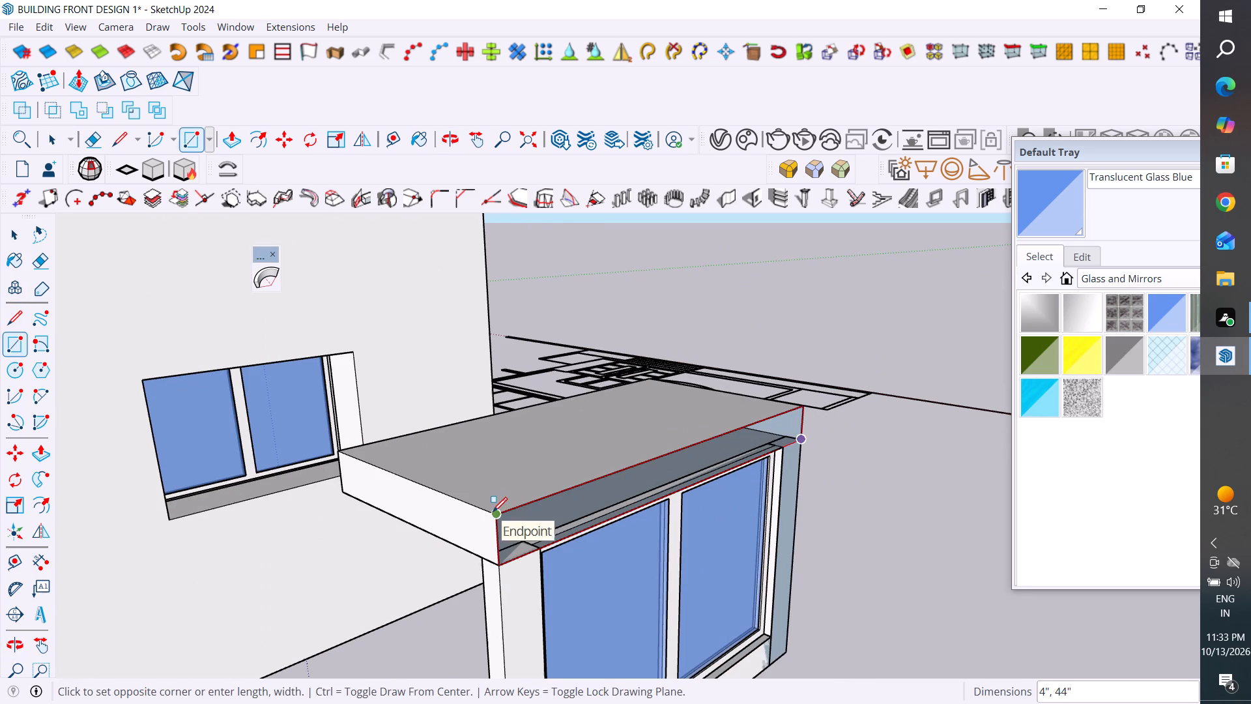
click(493, 512)
Draw a 4" by 44" rectangle over the open back of the other freestanding canopy.
scroll(814, 487, down, 9)
scroll(690, 554, up, 2)
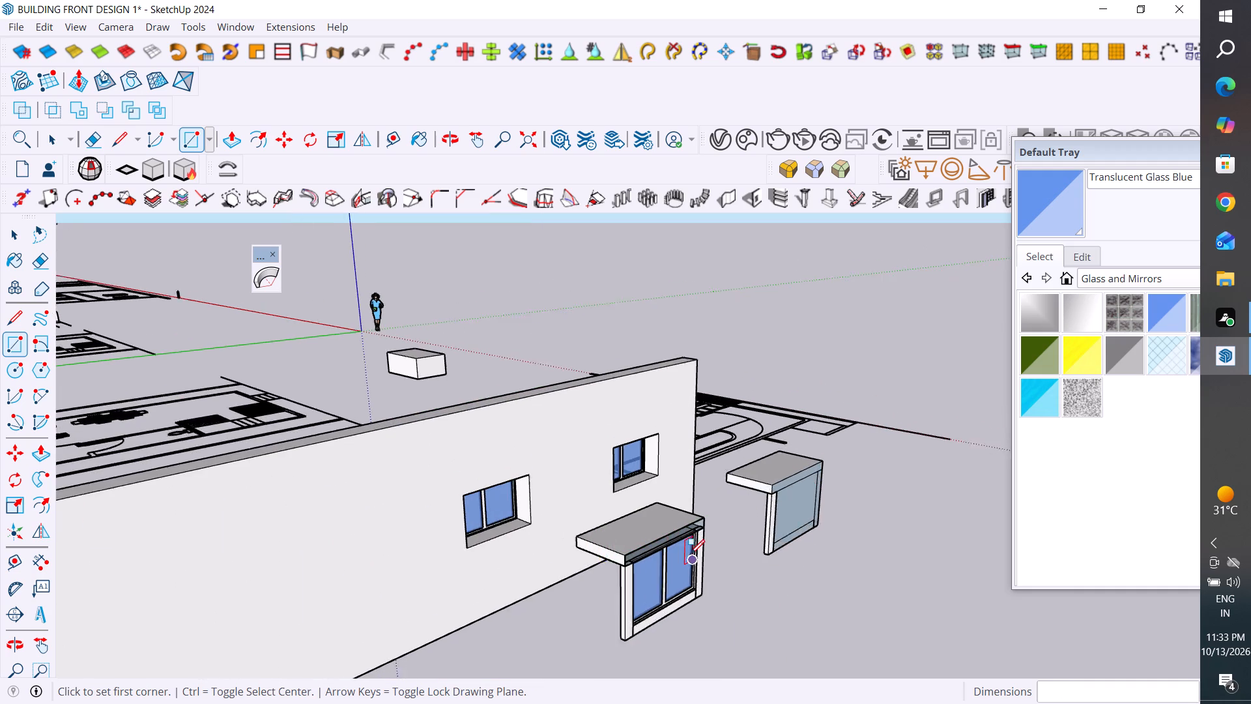
scroll(690, 554, up, 2)
click(709, 520)
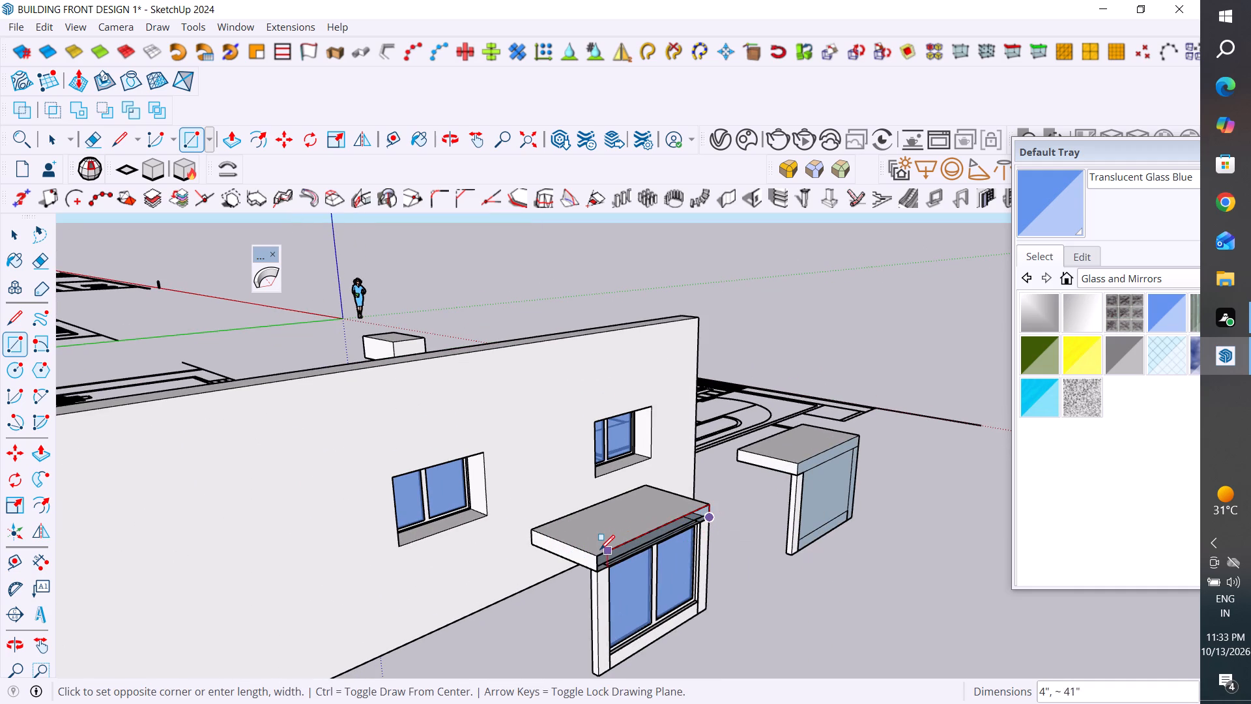
click(595, 554)
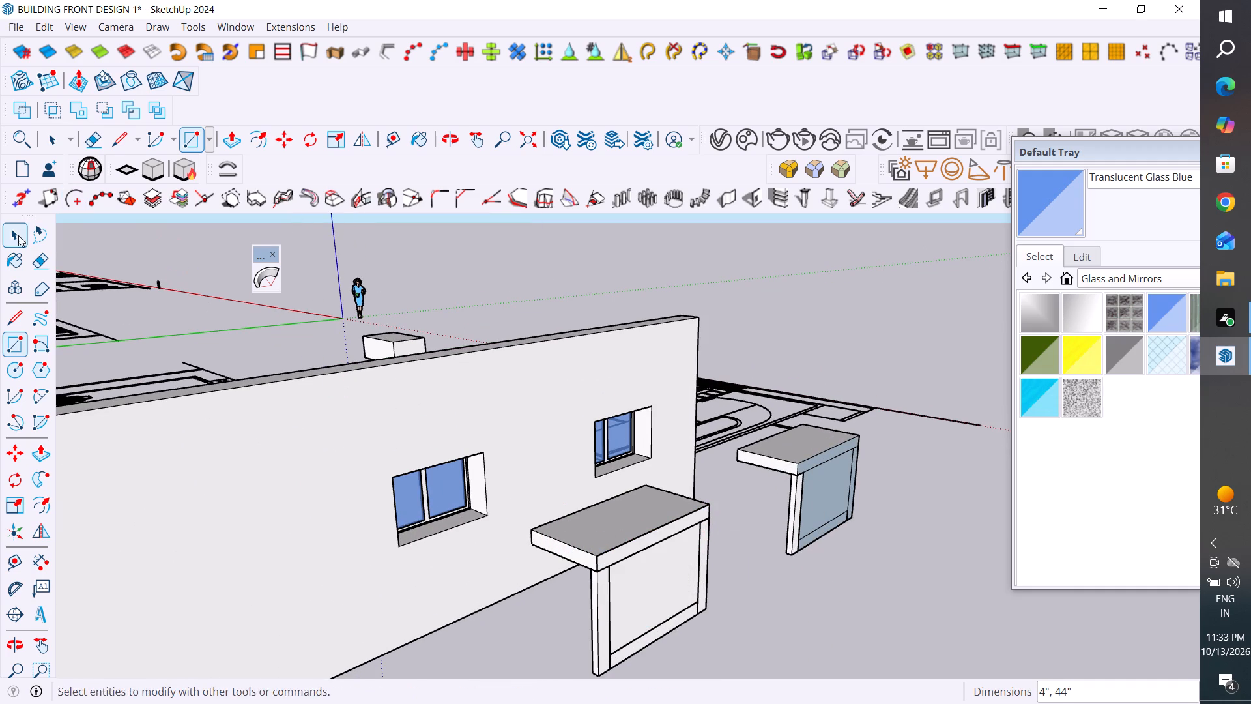
Delete the faces covering the glazing on the backs of both freestanding windows.
click(10, 235)
click(669, 571)
key(Delete)
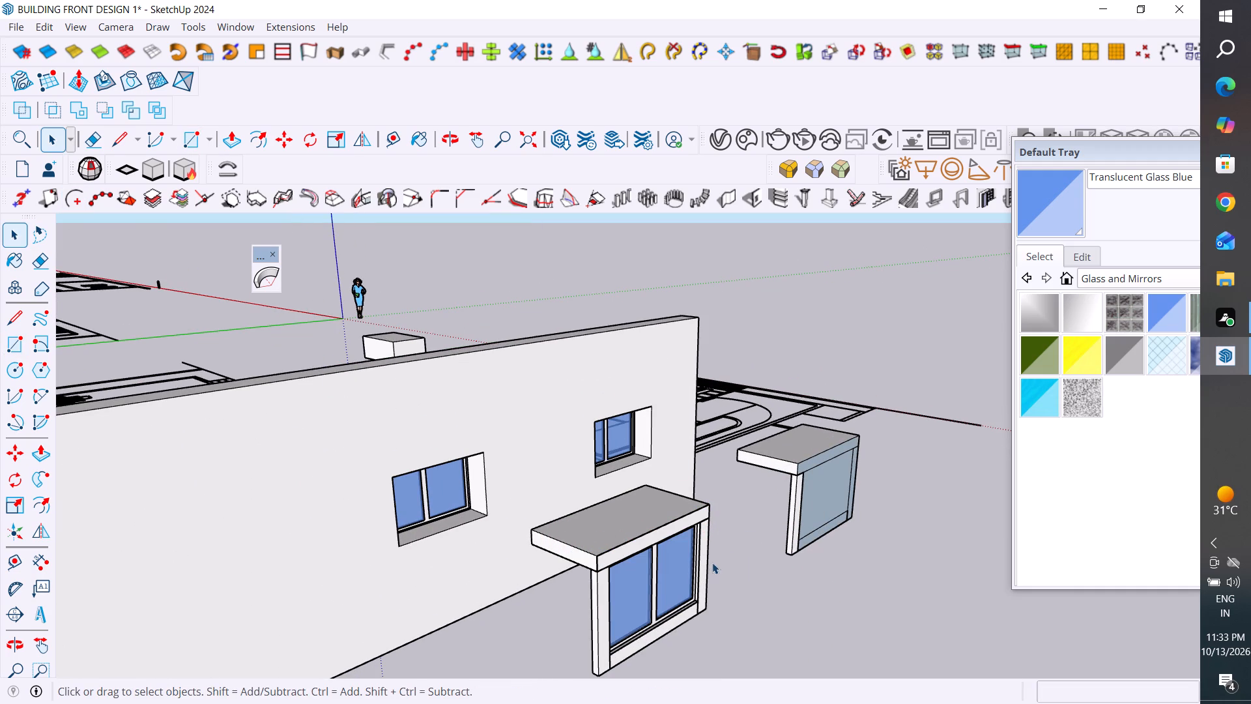
middle_drag(803, 540, 620, 499)
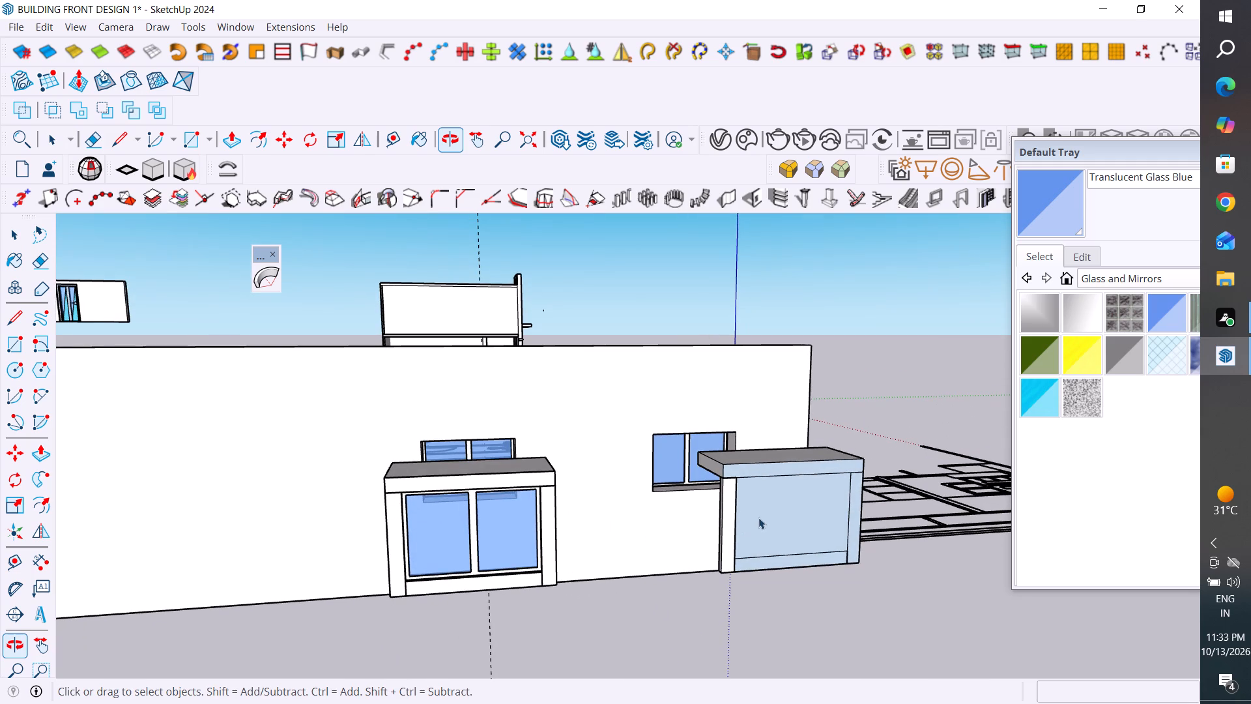
click(760, 517)
key(Delete)
Reverse the blue back faces on the end window's unit: the frame's bottom strip, its side strip and the canopy's back edge.
scroll(884, 498, up, 2)
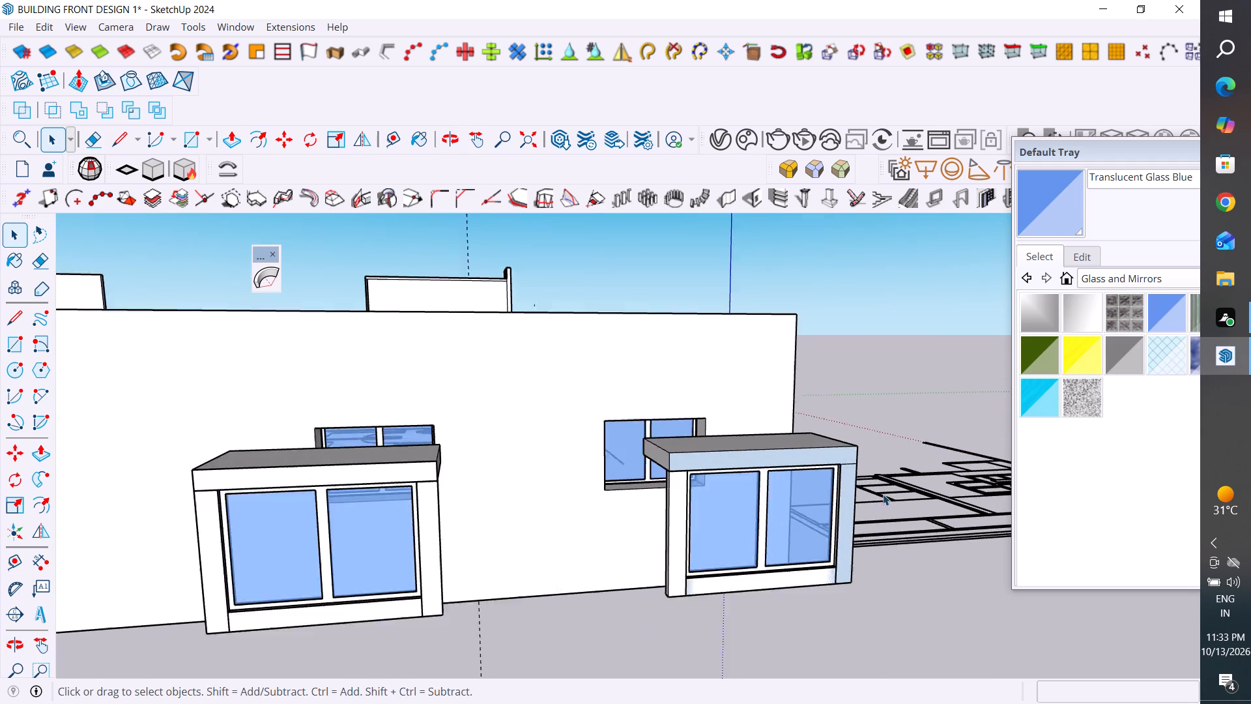
scroll(883, 494, up, 2)
scroll(884, 499, down, 3)
middle_drag(864, 512, 952, 449)
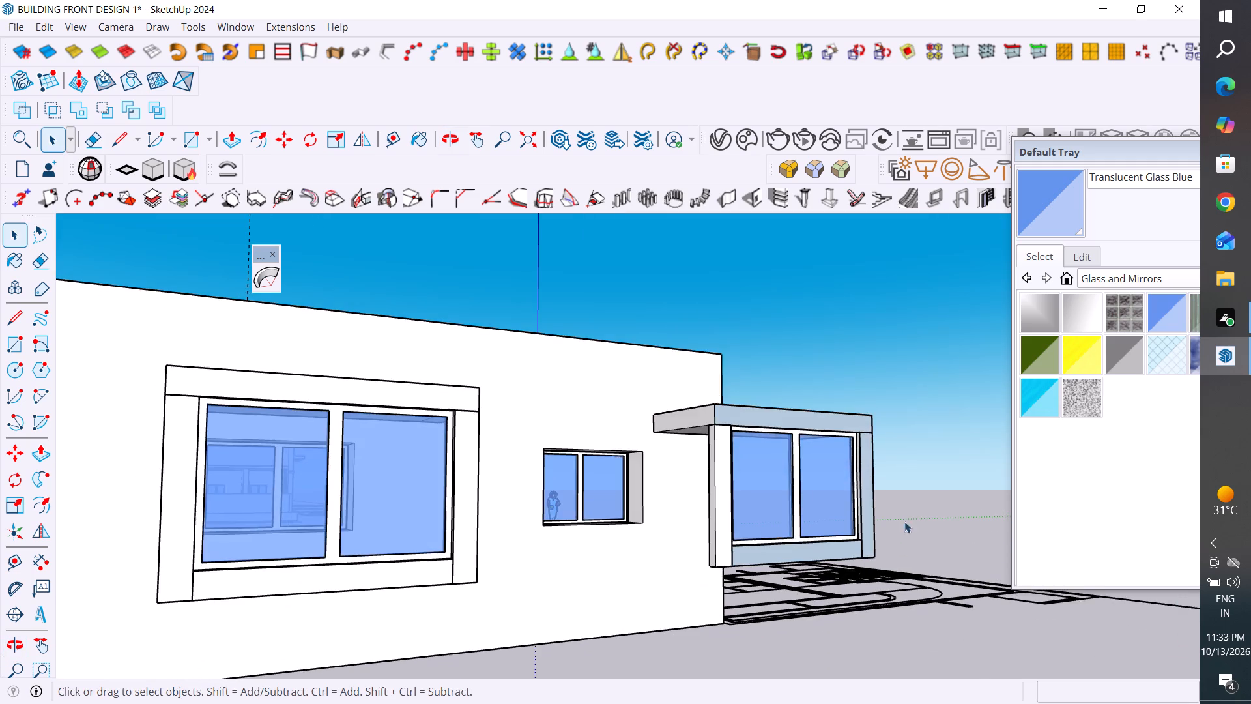
scroll(861, 557, up, 3)
right_click(844, 546)
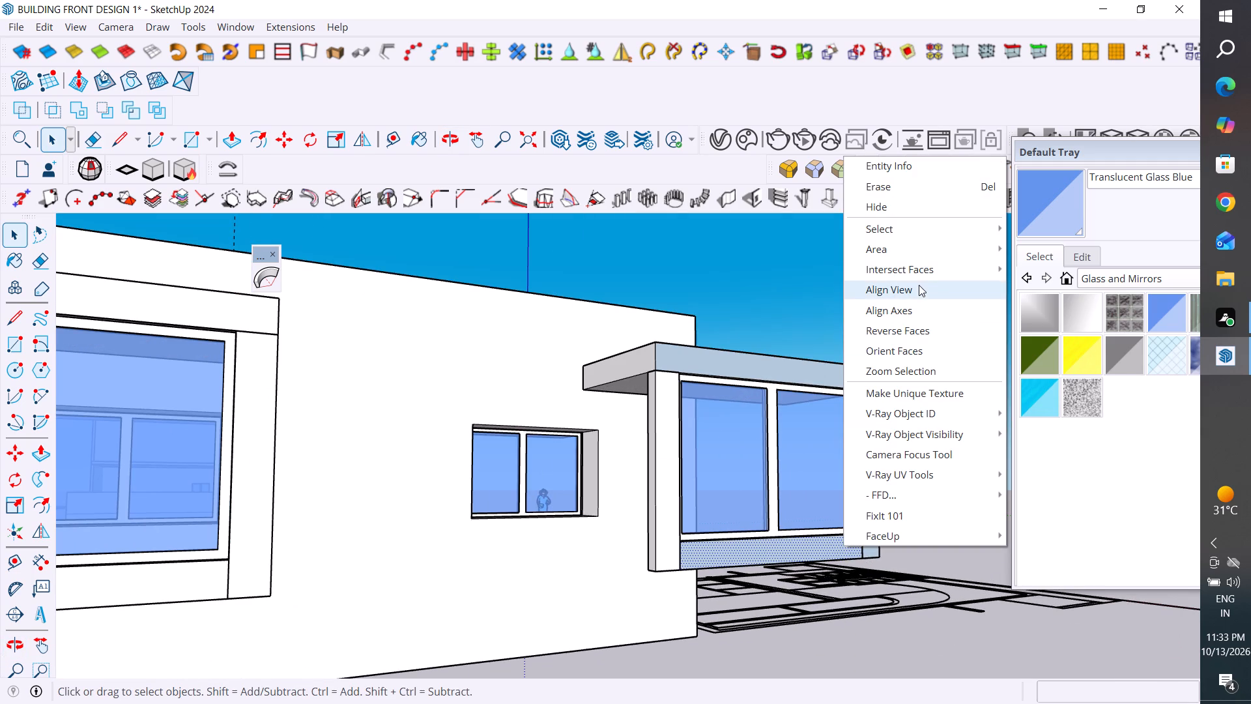
click(914, 328)
click(874, 487)
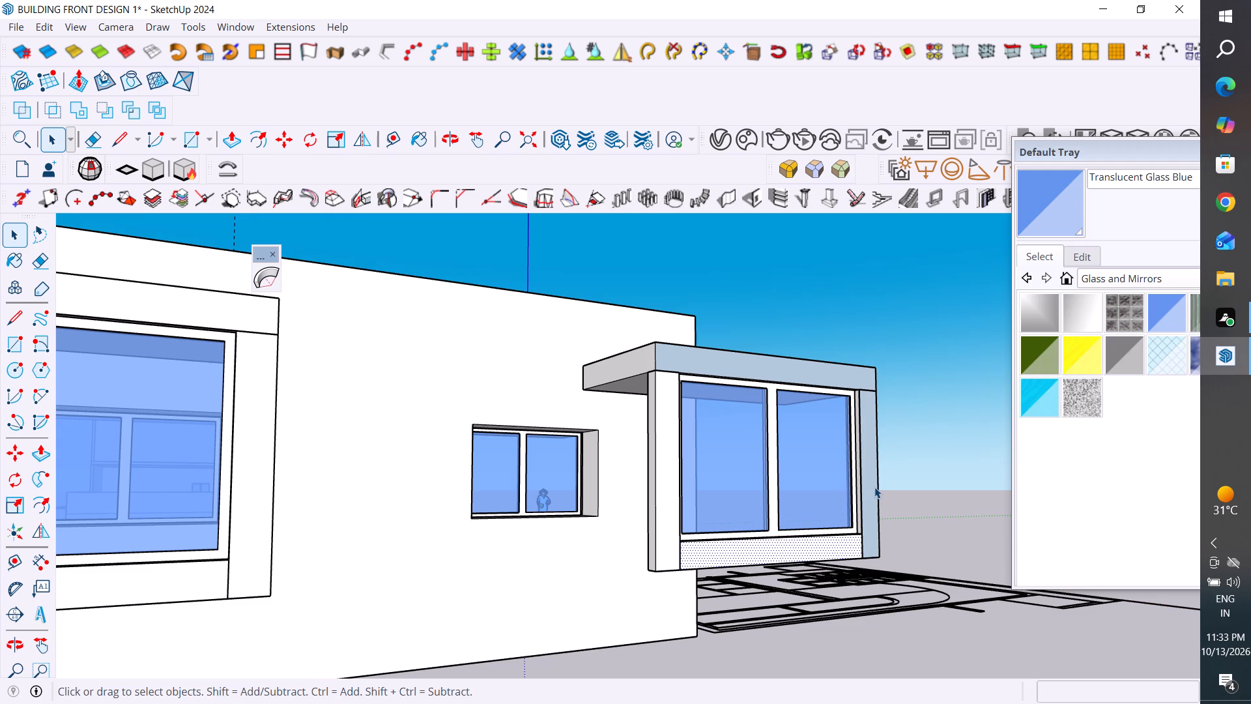
right_click(874, 482)
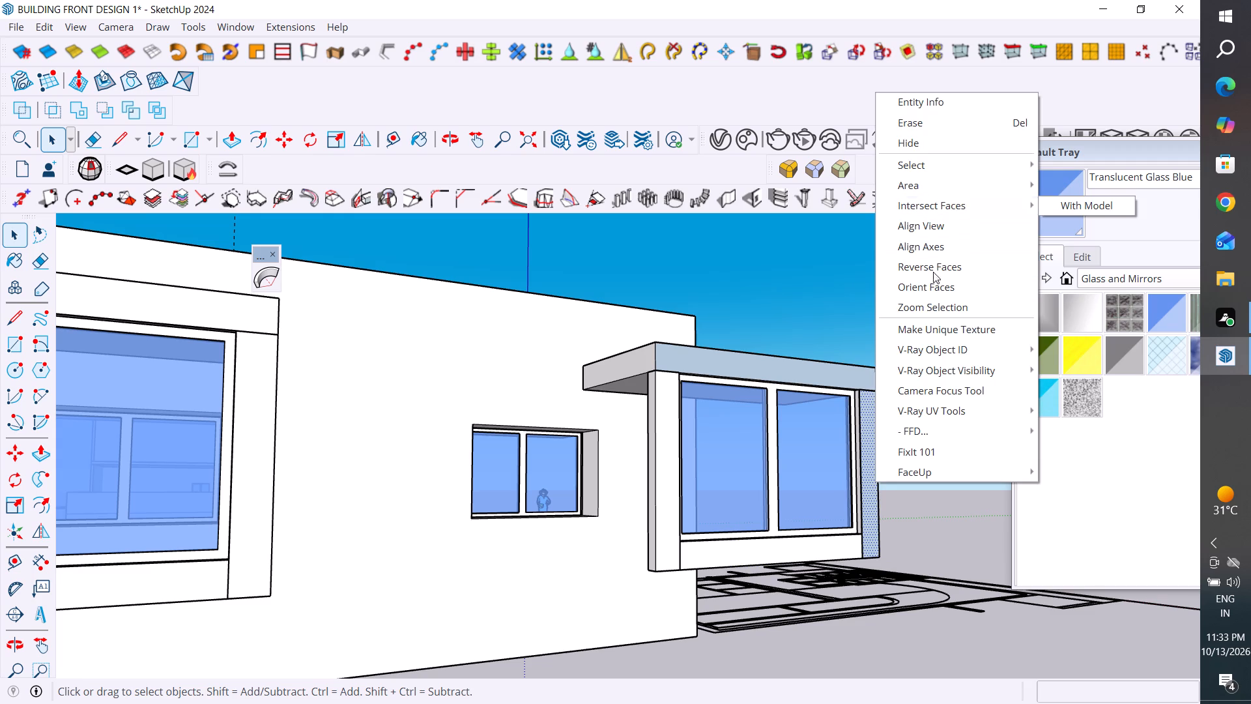
click(940, 271)
middle_drag(894, 473, 842, 523)
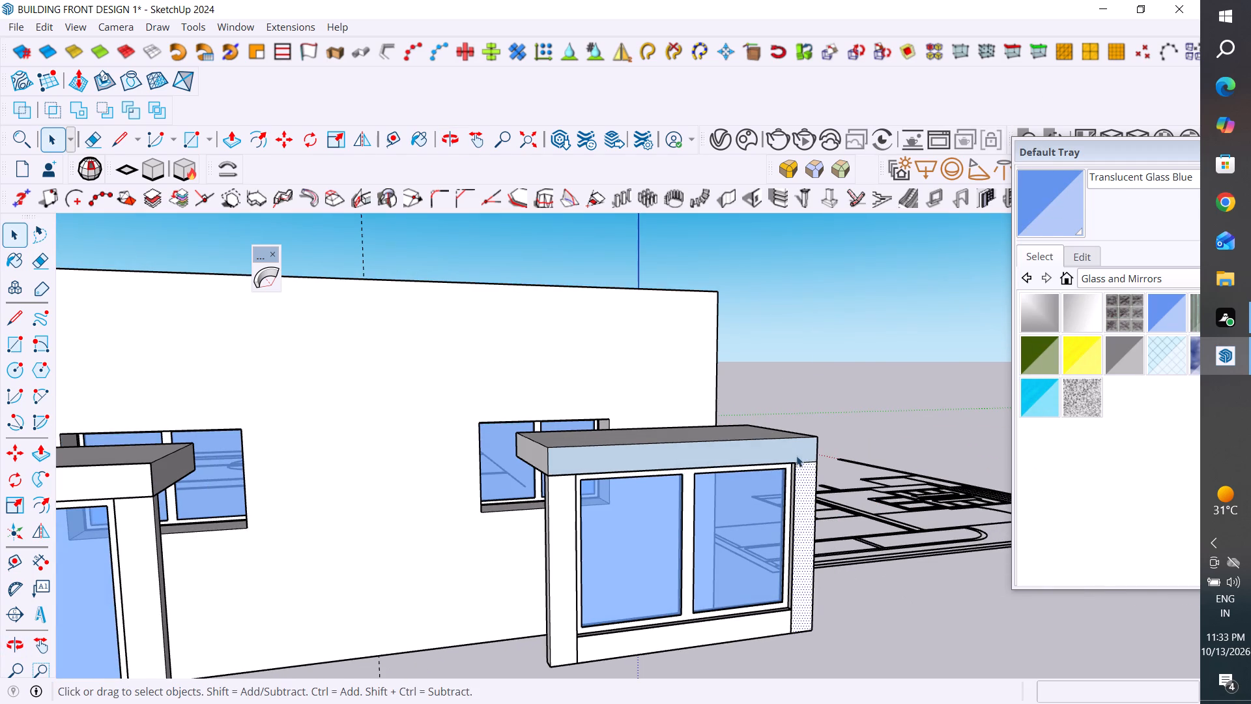
click(793, 451)
right_click(793, 451)
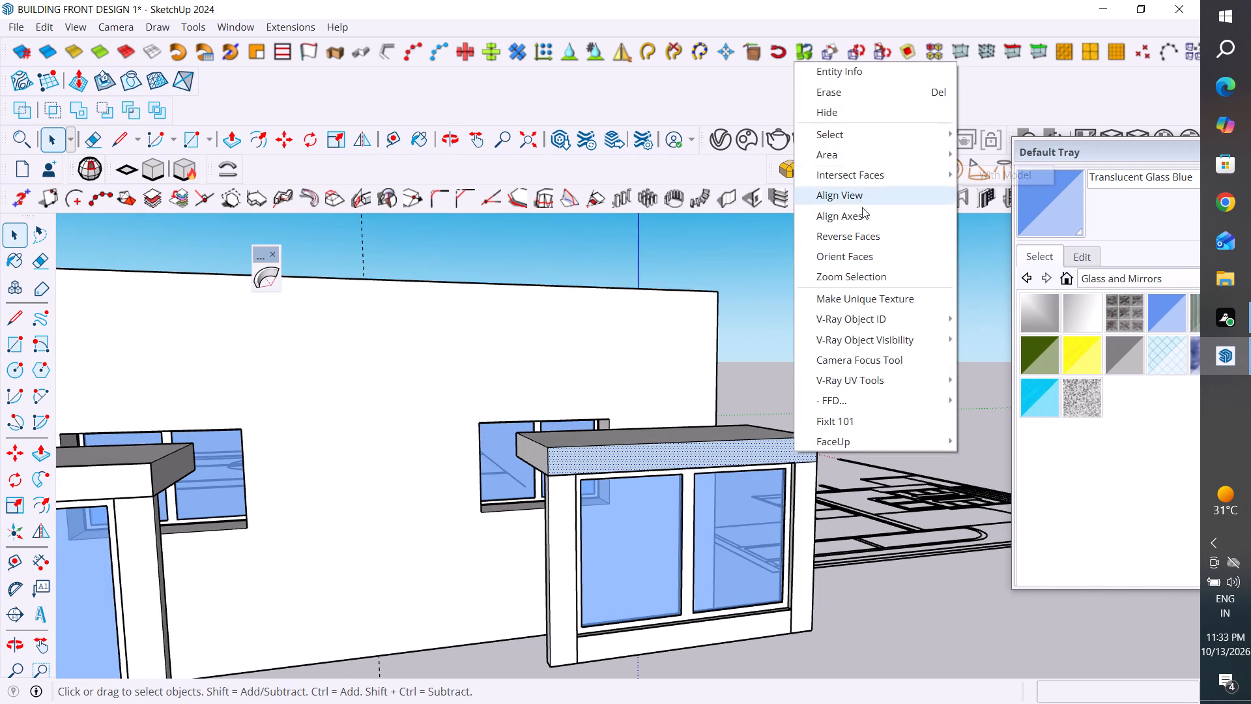
click(858, 237)
Copy the two-window wall 55" outward toward the two freestanding canopied windows.
scroll(859, 523, down, 3)
middle_drag(859, 538, 778, 658)
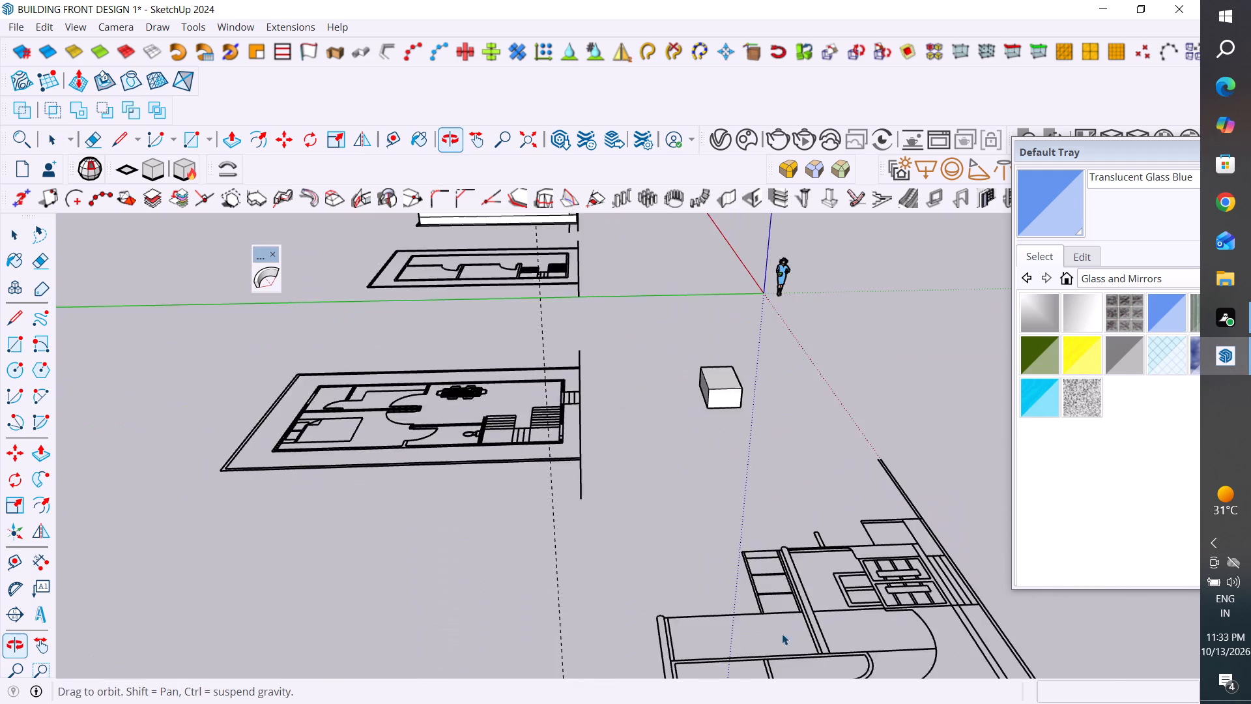
scroll(893, 365, down, 5)
middle_drag(820, 578, 768, 653)
scroll(940, 385, down, 5)
middle_drag(830, 586, 777, 594)
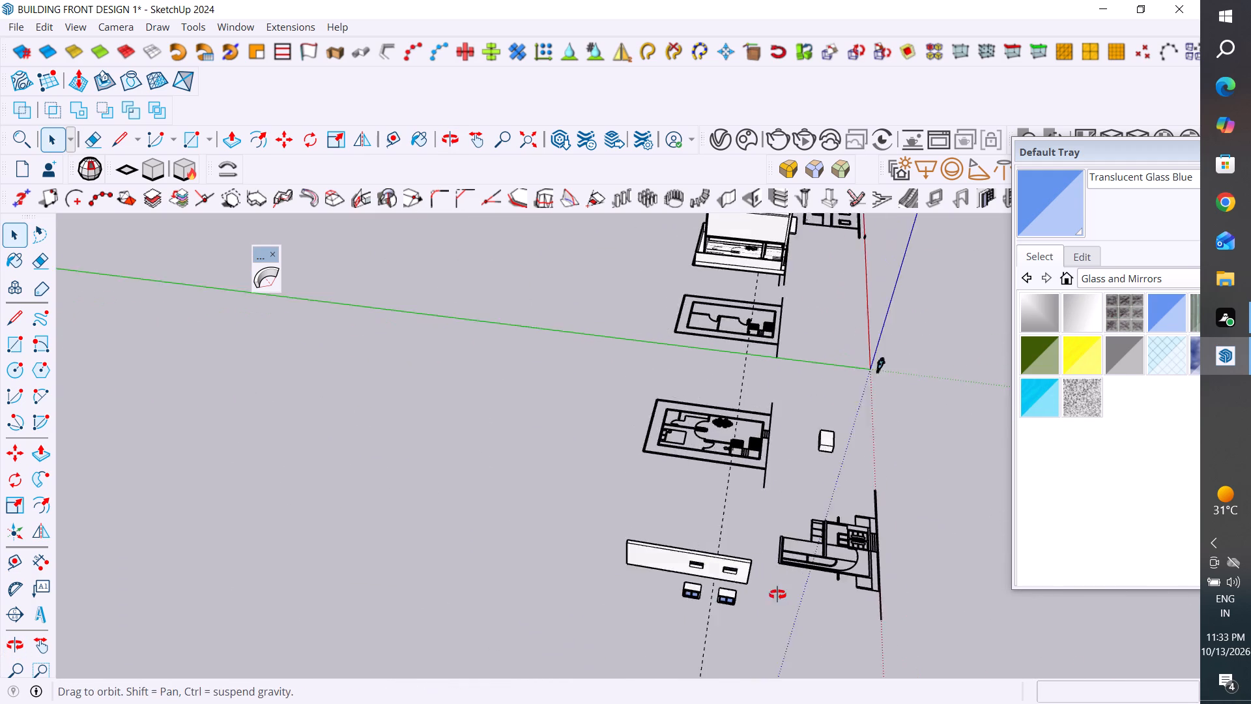
middle_drag(777, 594, 558, 576)
scroll(459, 547, up, 14)
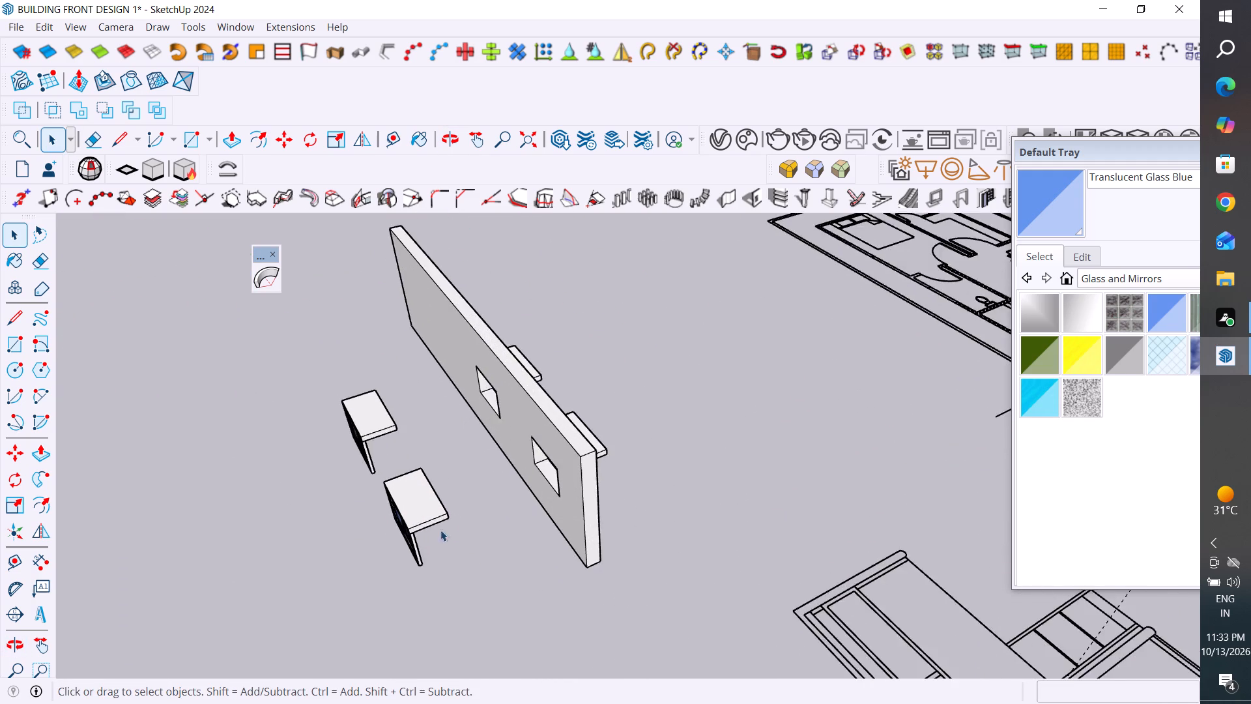
scroll(318, 480, up, 3)
middle_drag(439, 469, 681, 424)
scroll(569, 492, down, 4)
middle_drag(605, 505, 719, 507)
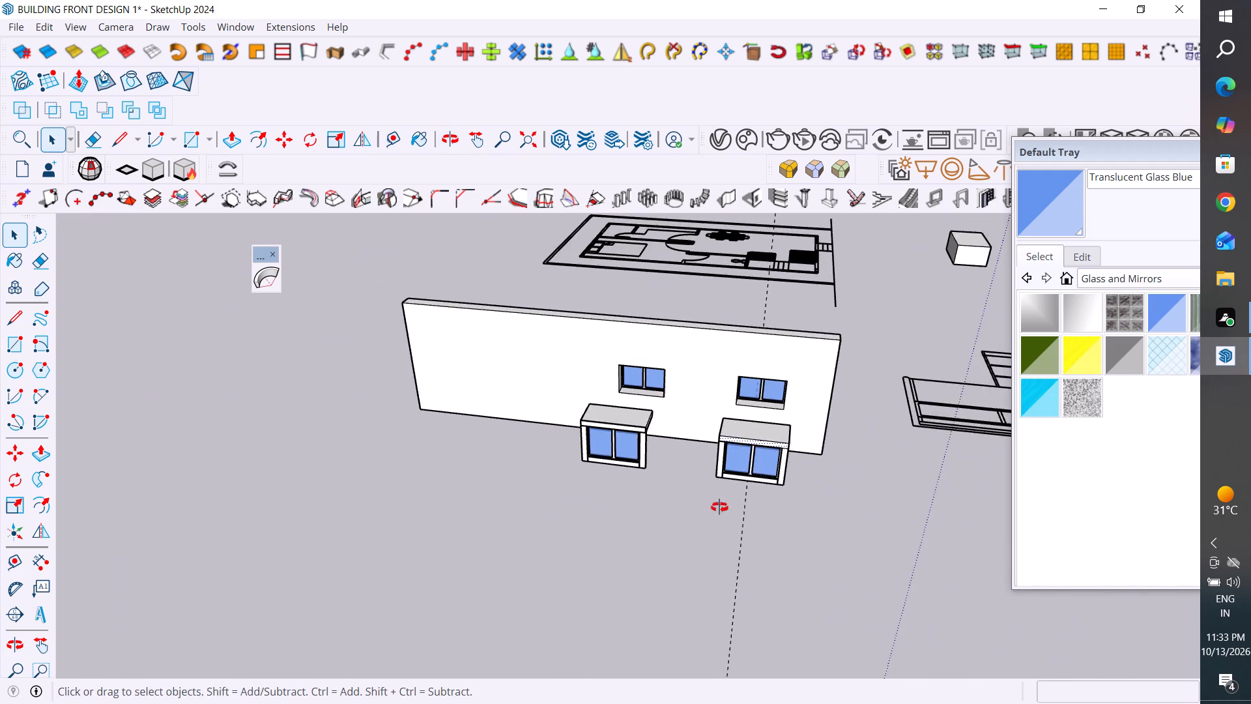
middle_drag(719, 507, 805, 607)
scroll(696, 398, up, 2)
middle_drag(631, 420, 923, 491)
middle_drag(688, 437, 826, 441)
click(808, 410)
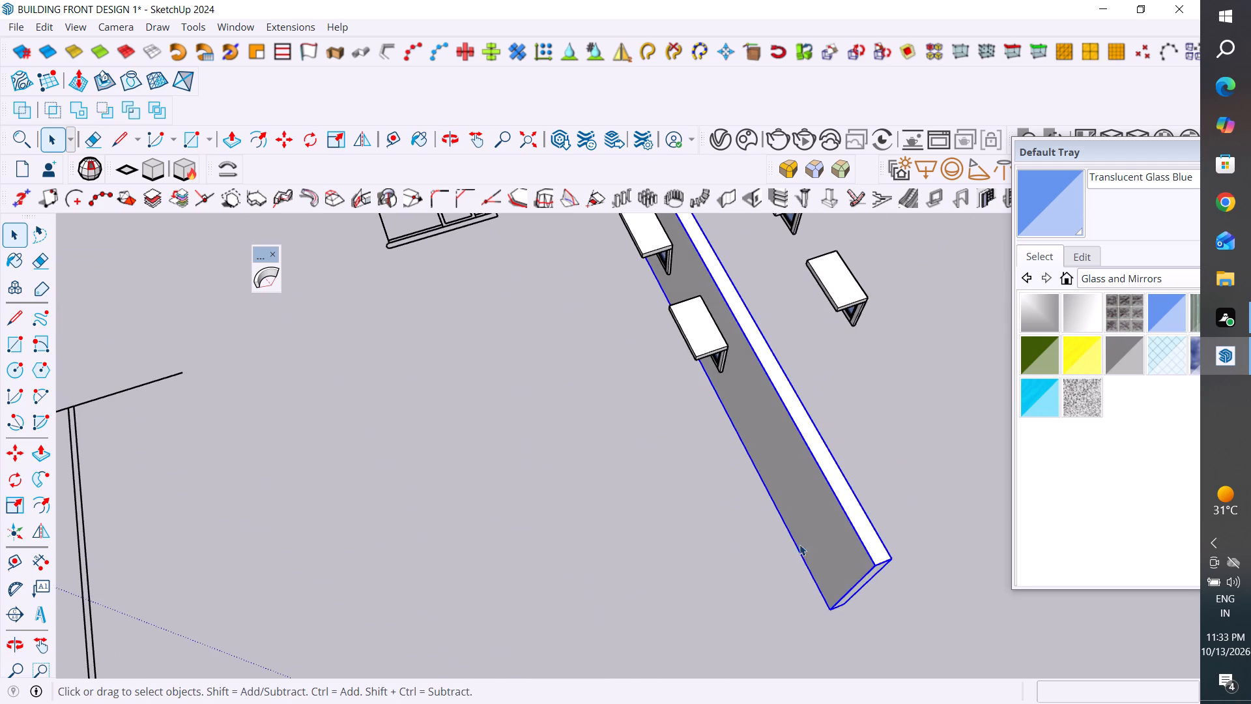
key(m)
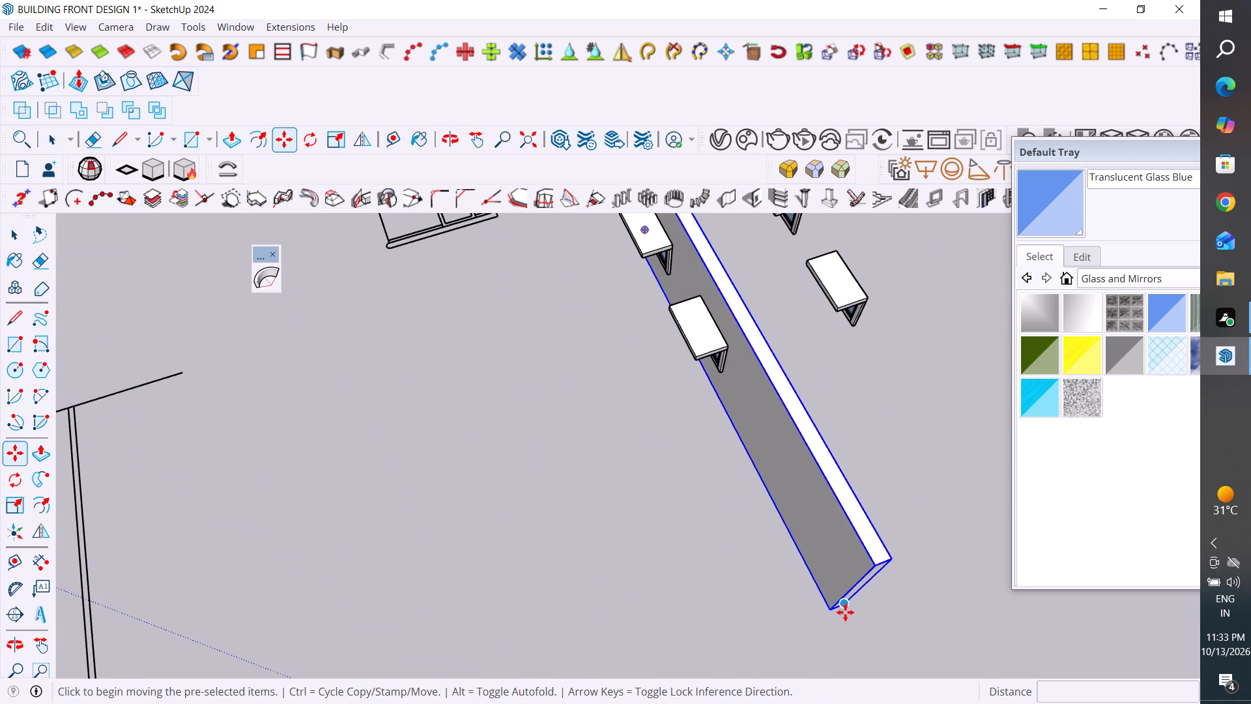
click(845, 612)
click(845, 612)
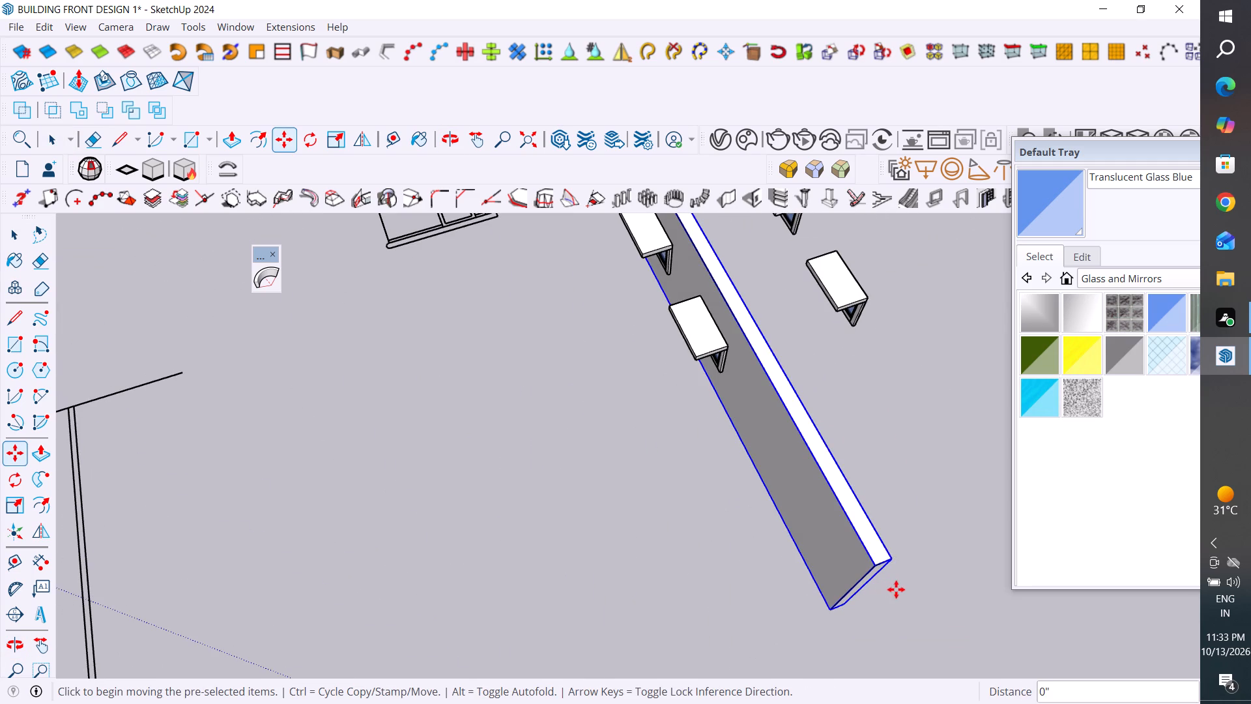
middle_drag(912, 586, 706, 318)
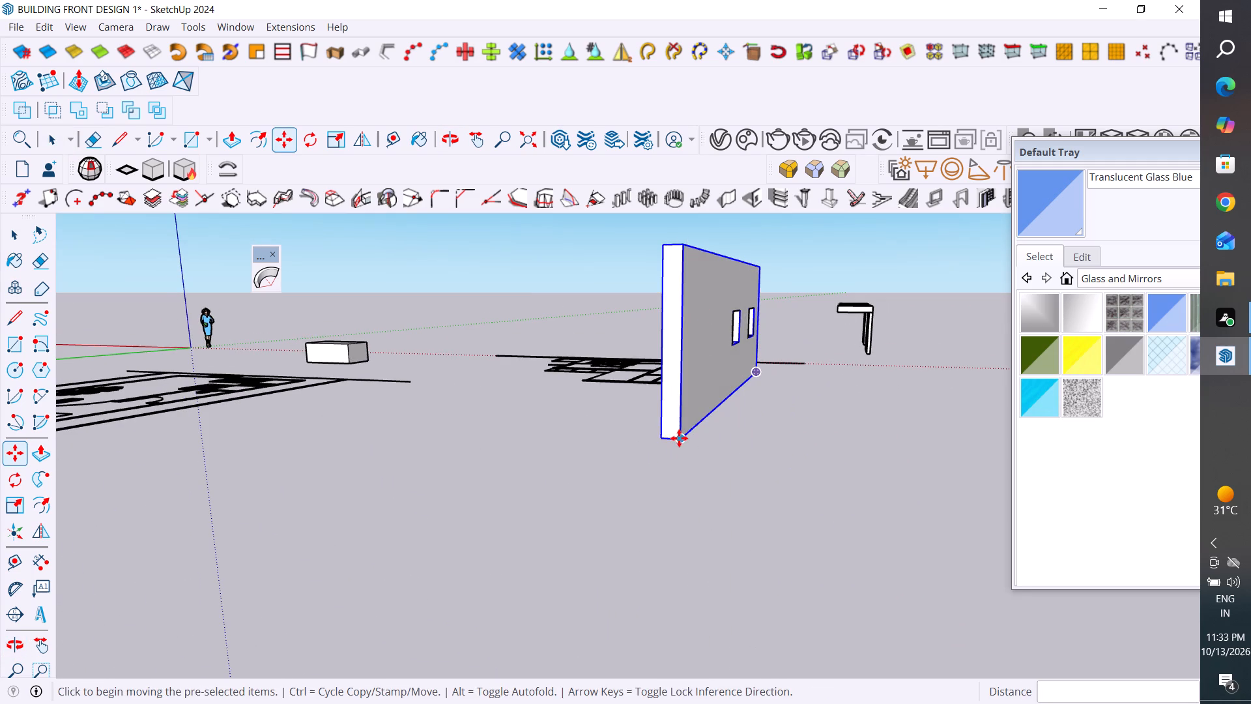
ctrl+click(679, 438)
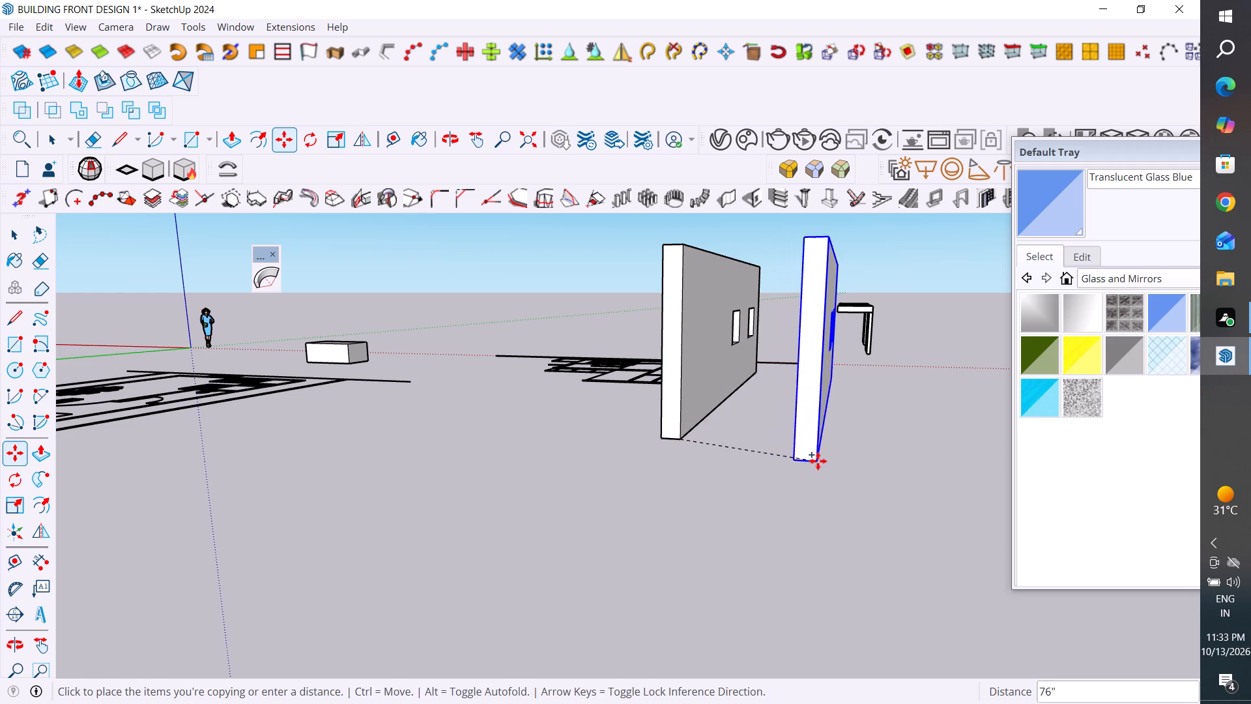
click(792, 448)
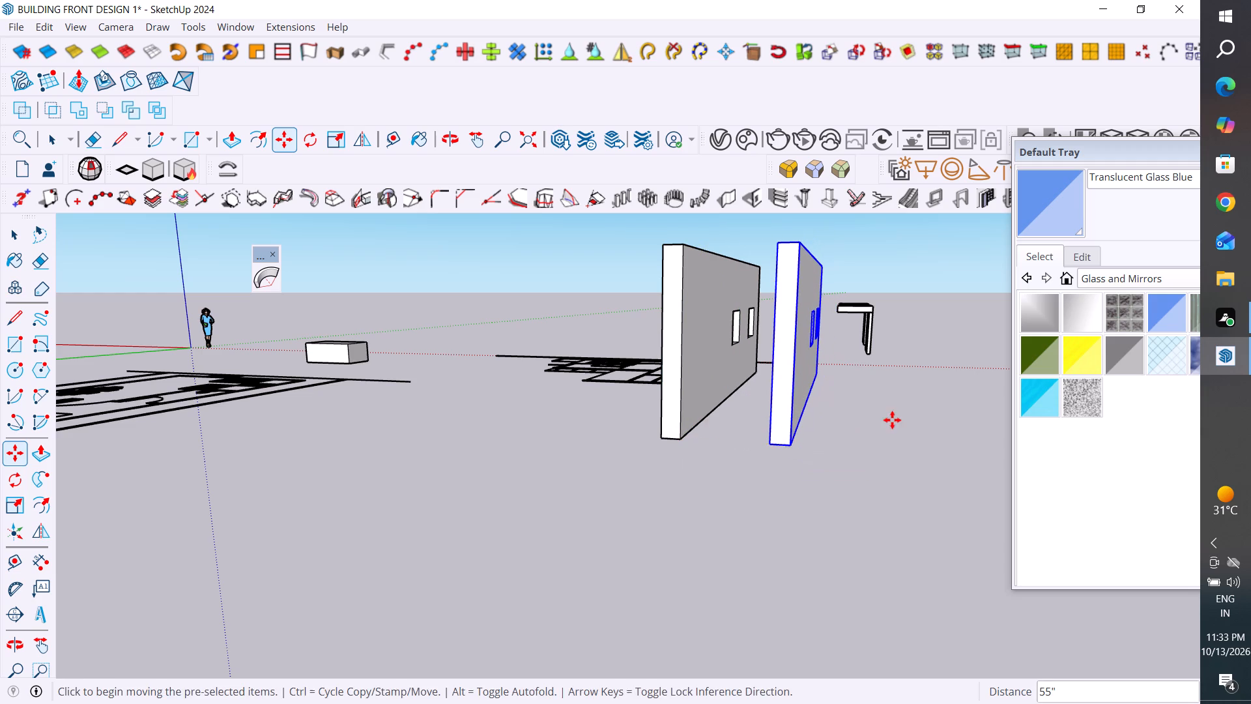
Flip the two freestanding canopied windows about the red plane so the canopies project away from the copied wall.
middle_drag(861, 433, 773, 536)
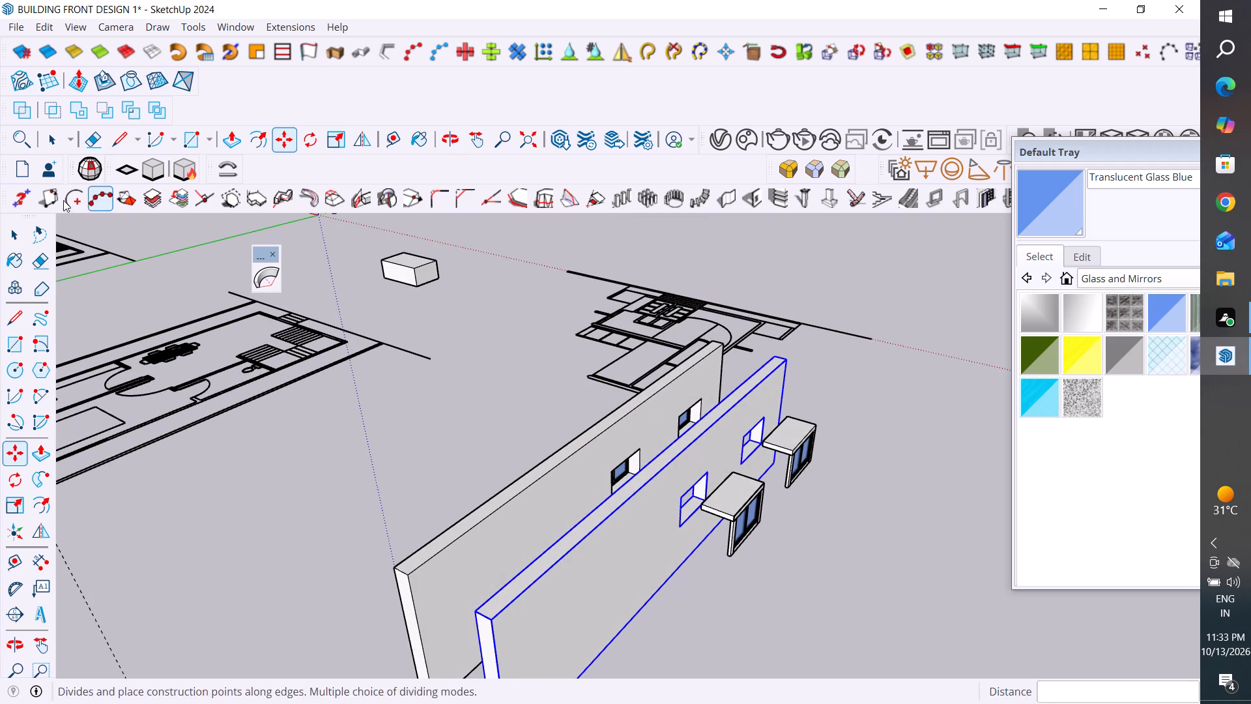
click(18, 306)
middle_drag(751, 540, 824, 514)
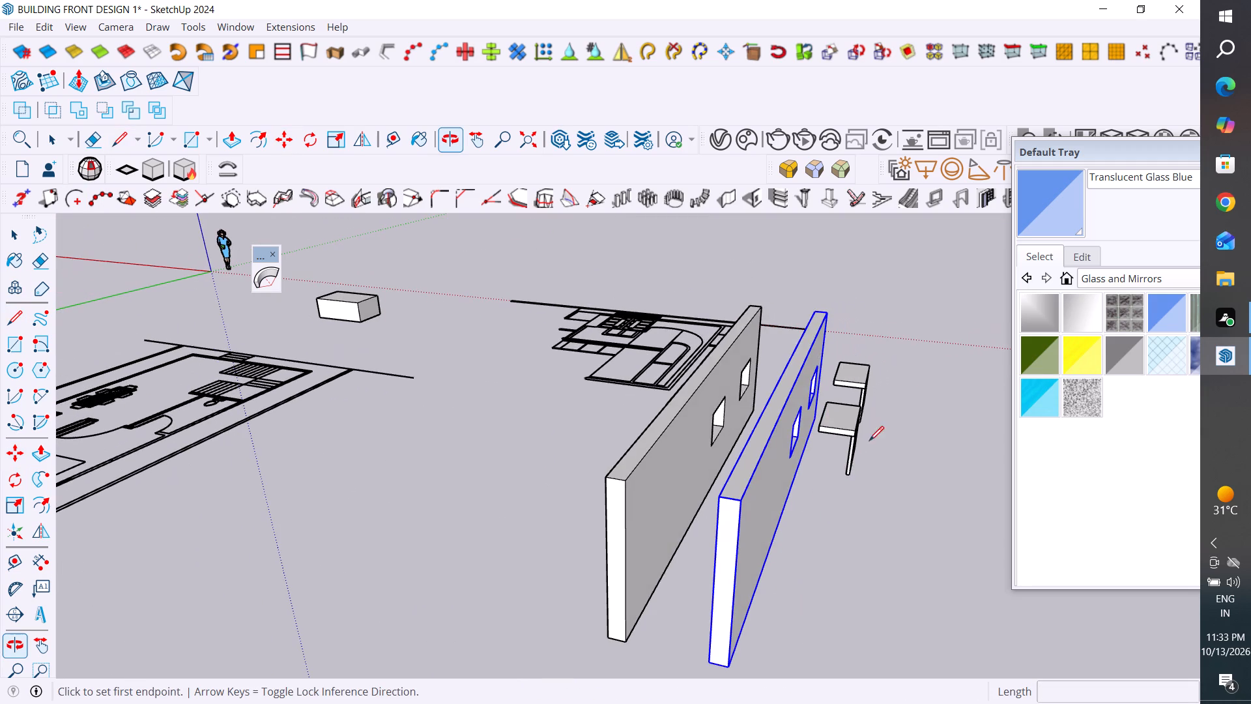
click(8, 240)
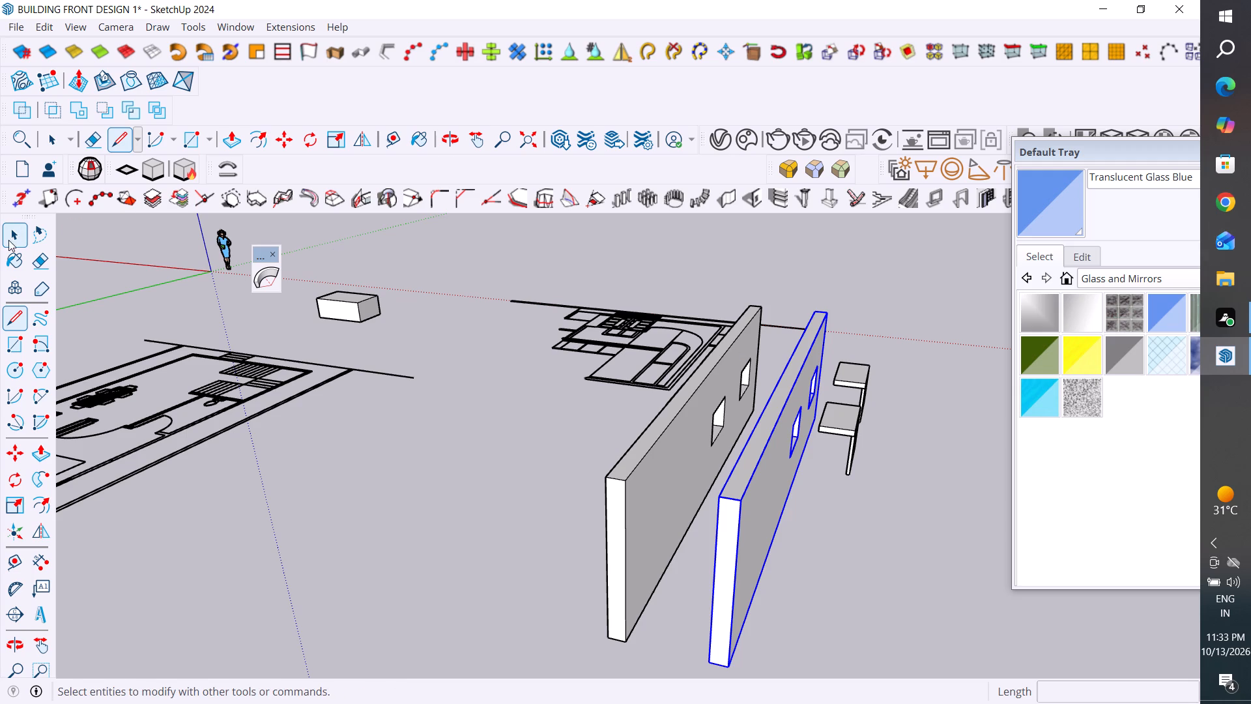
middle_drag(826, 500, 855, 501)
drag(904, 332, 839, 460)
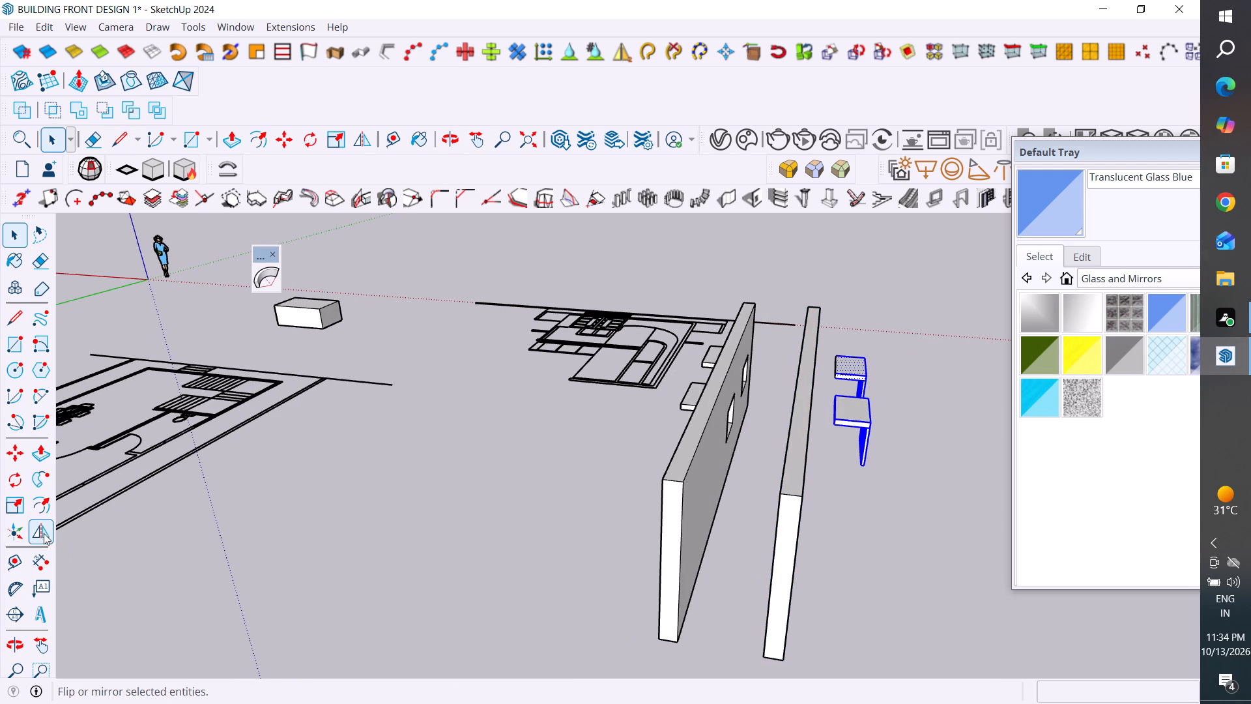
click(44, 535)
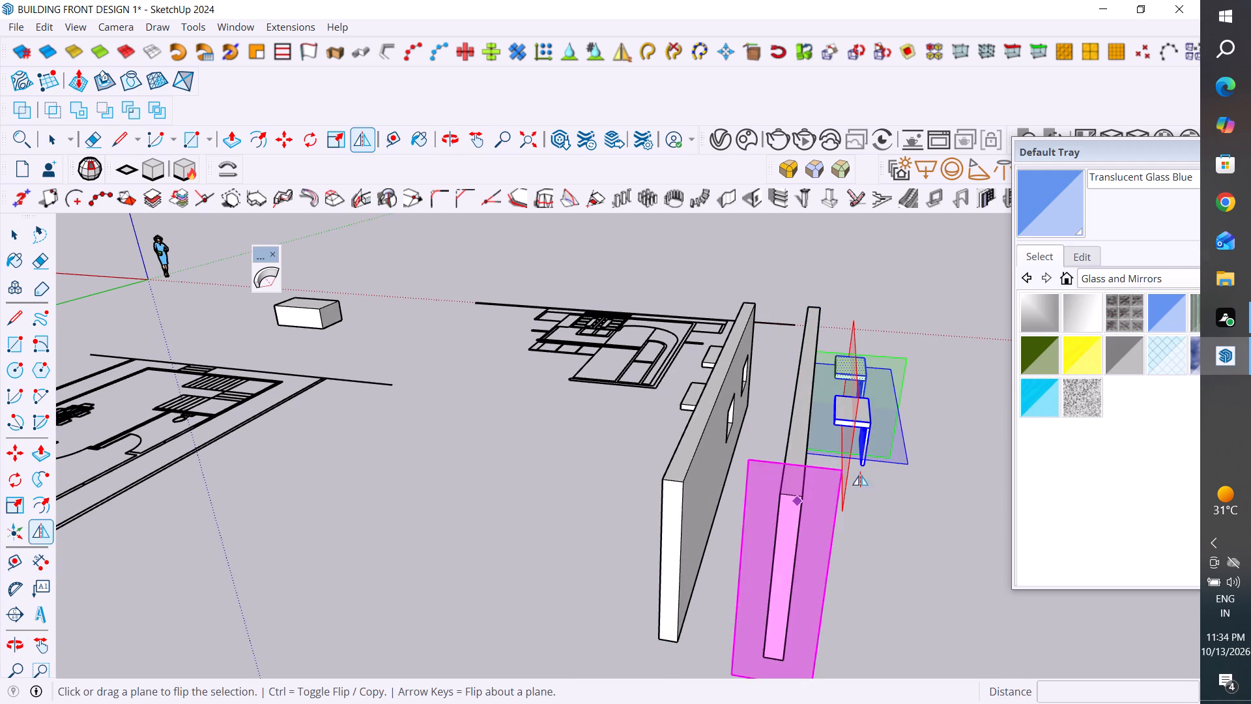
click(901, 455)
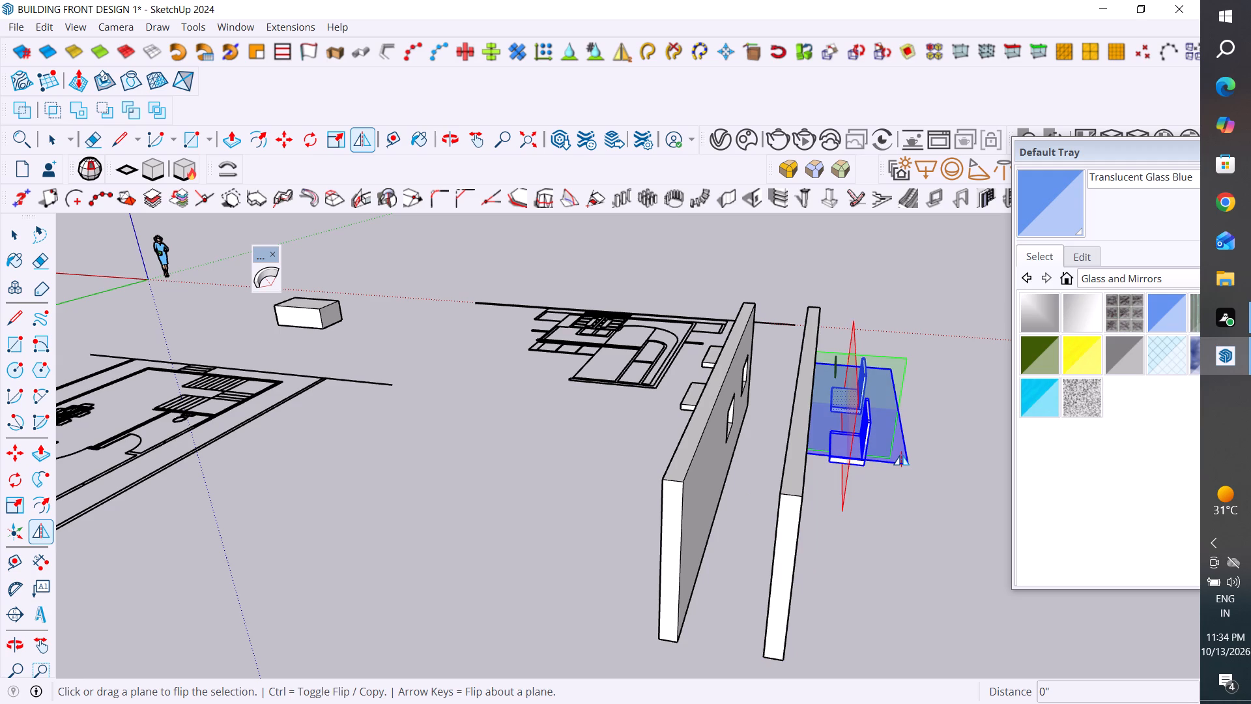
key(ctrl+z)
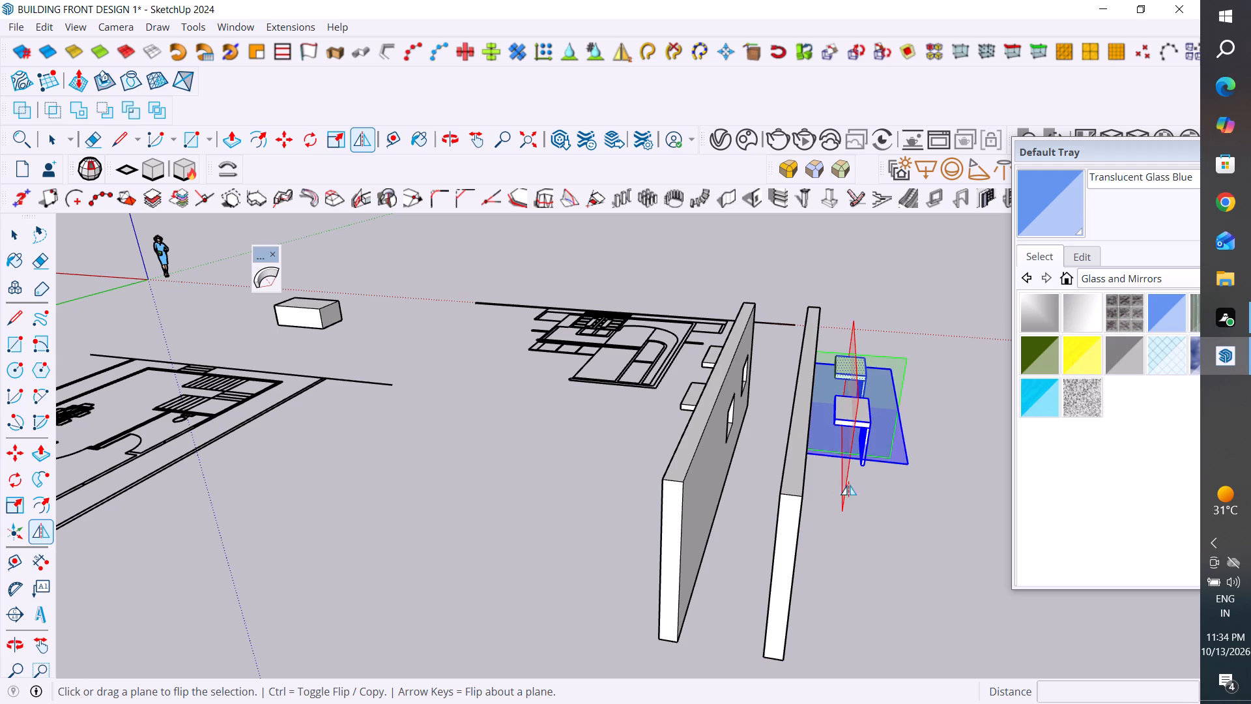
click(842, 499)
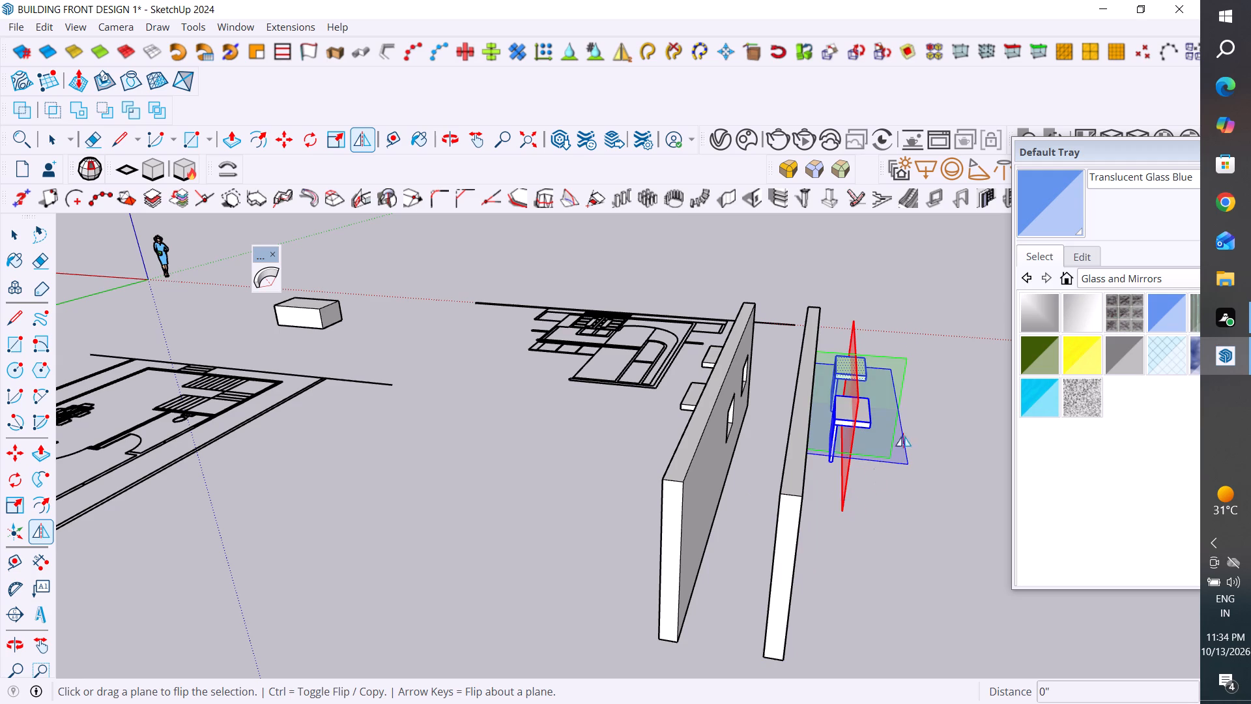
click(17, 240)
Inspect the original and copied walls with their canopied windows from several angles, relative to the building and plans.
click(659, 589)
scroll(580, 583, down, 4)
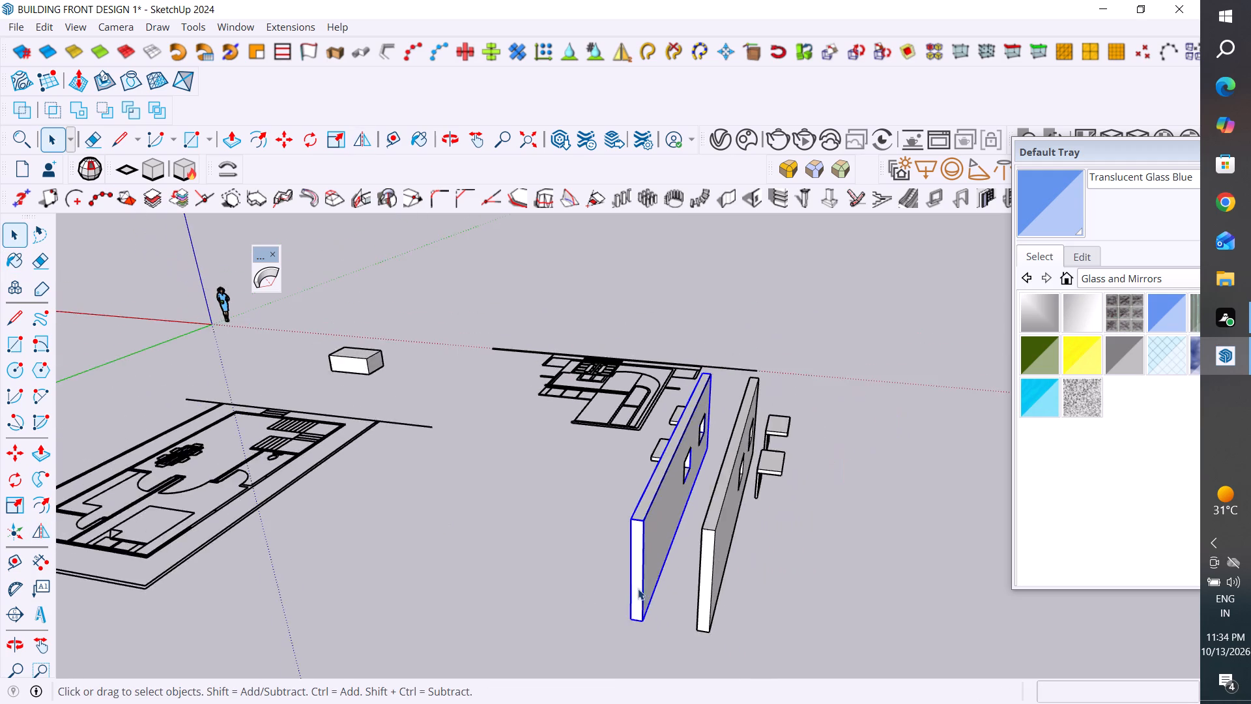
middle_drag(738, 547, 551, 438)
middle_drag(660, 403, 667, 409)
scroll(660, 403, up, 1)
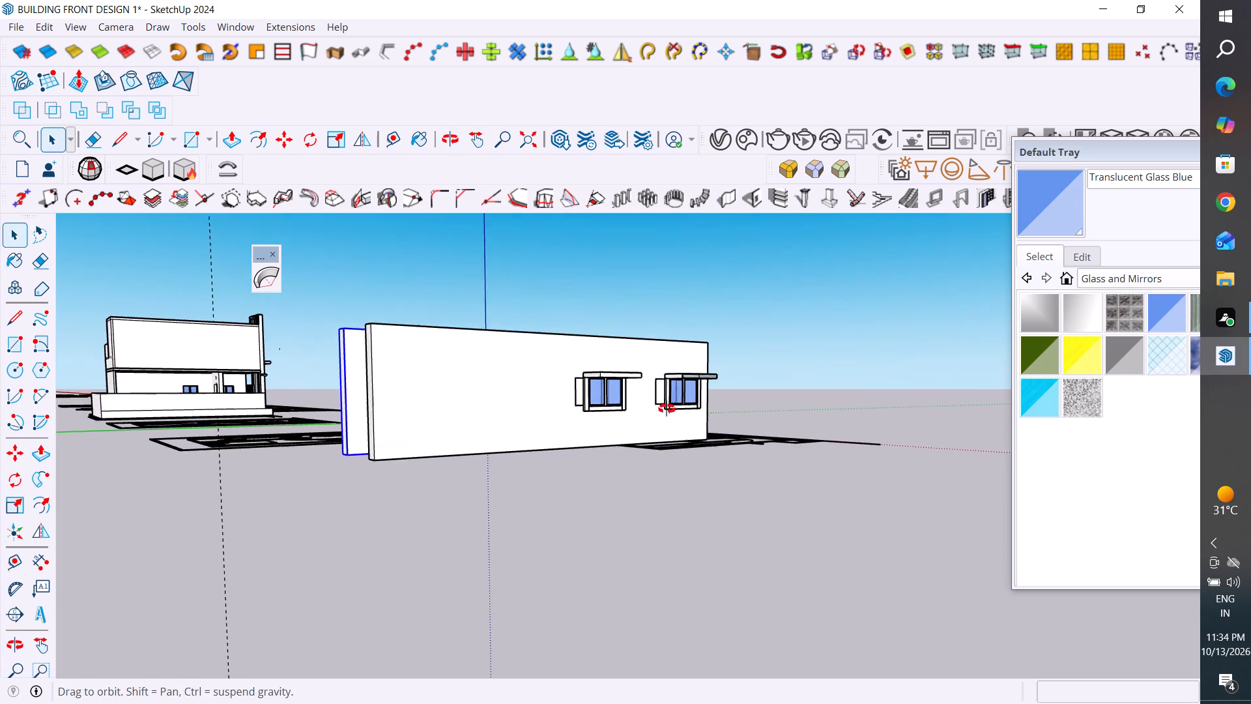
middle_drag(667, 409, 841, 471)
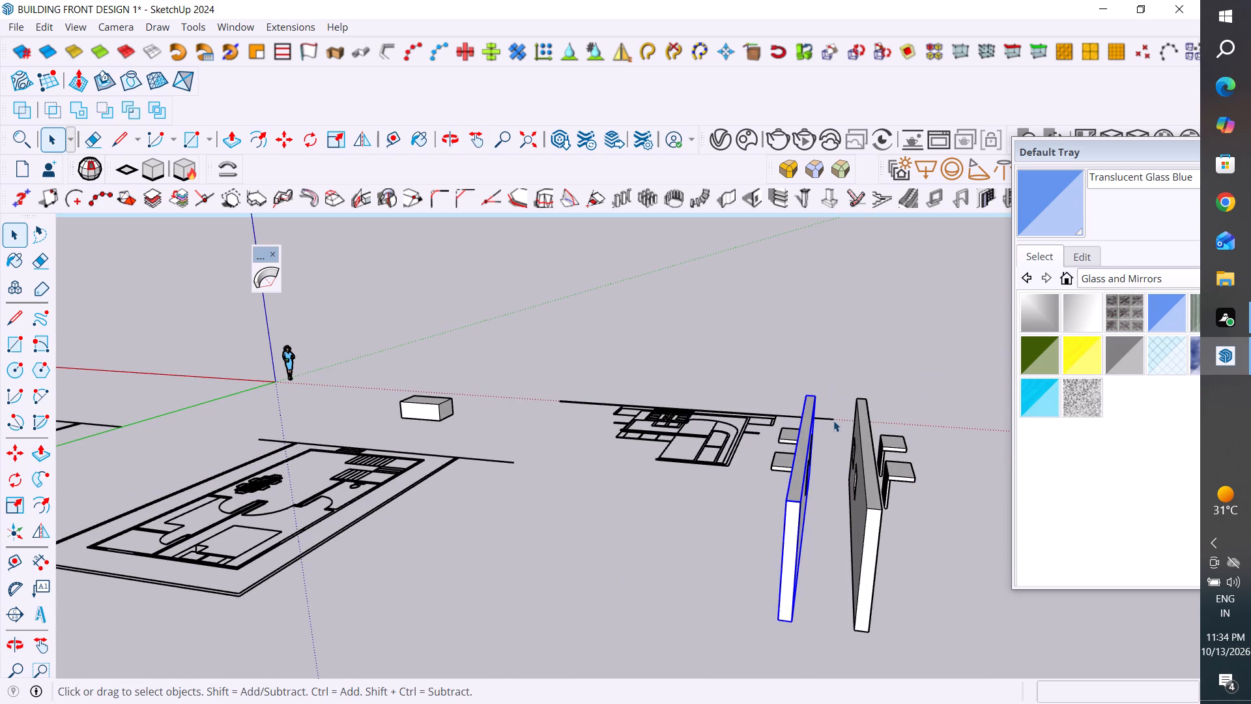
scroll(833, 422, up, 2)
middle_drag(833, 440, 833, 482)
scroll(841, 396, down, 5)
middle_drag(835, 407, 844, 533)
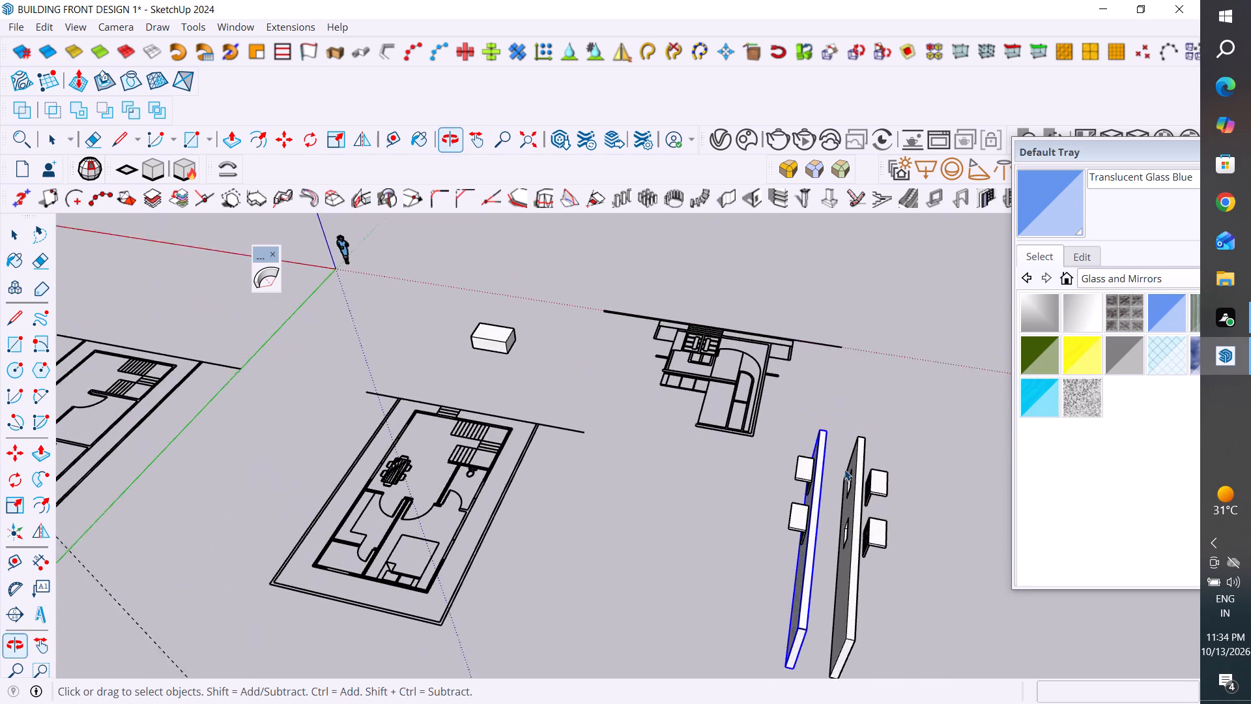
drag(844, 424, 812, 413)
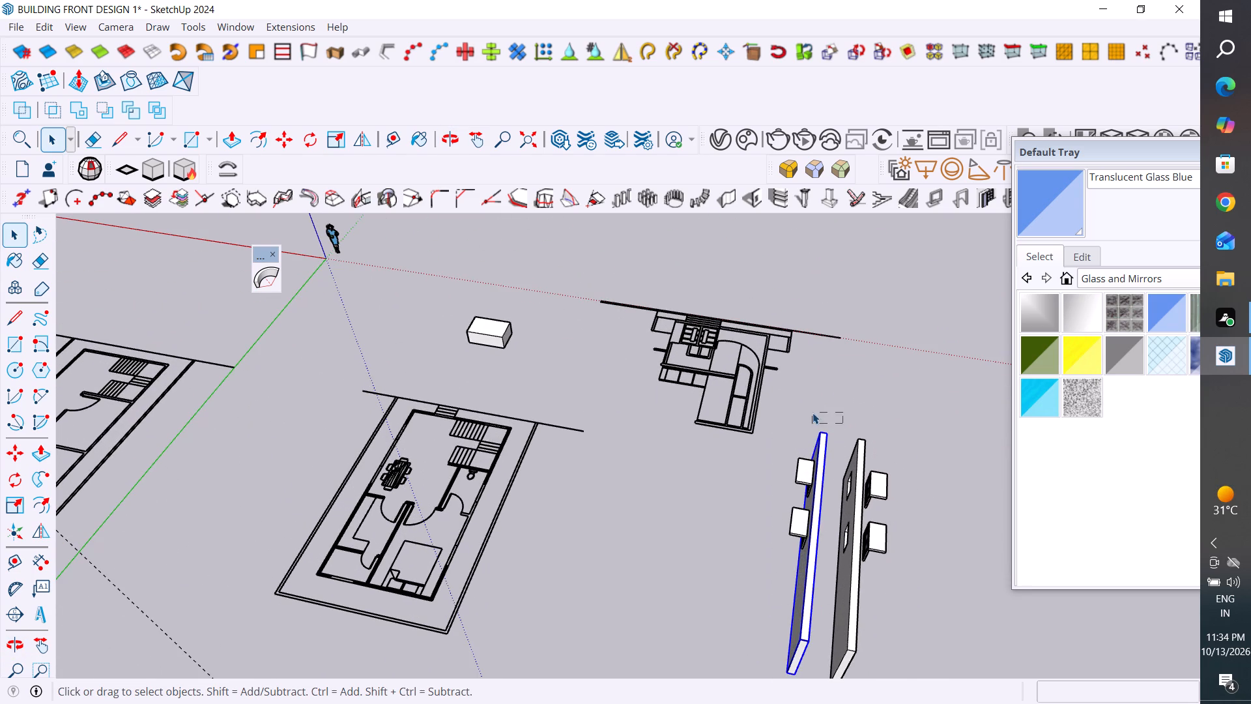
middle_drag(854, 301, 801, 256)
scroll(944, 489, down, 4)
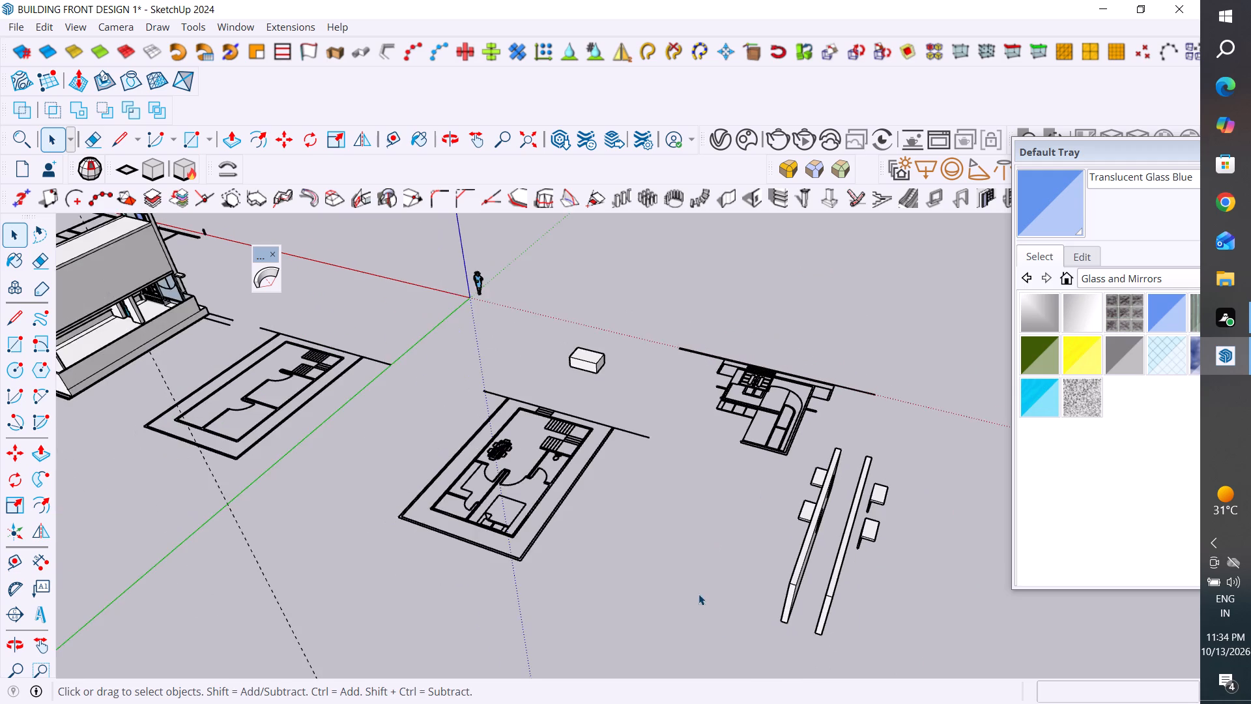
middle_drag(885, 634, 946, 529)
middle_drag(832, 494, 776, 565)
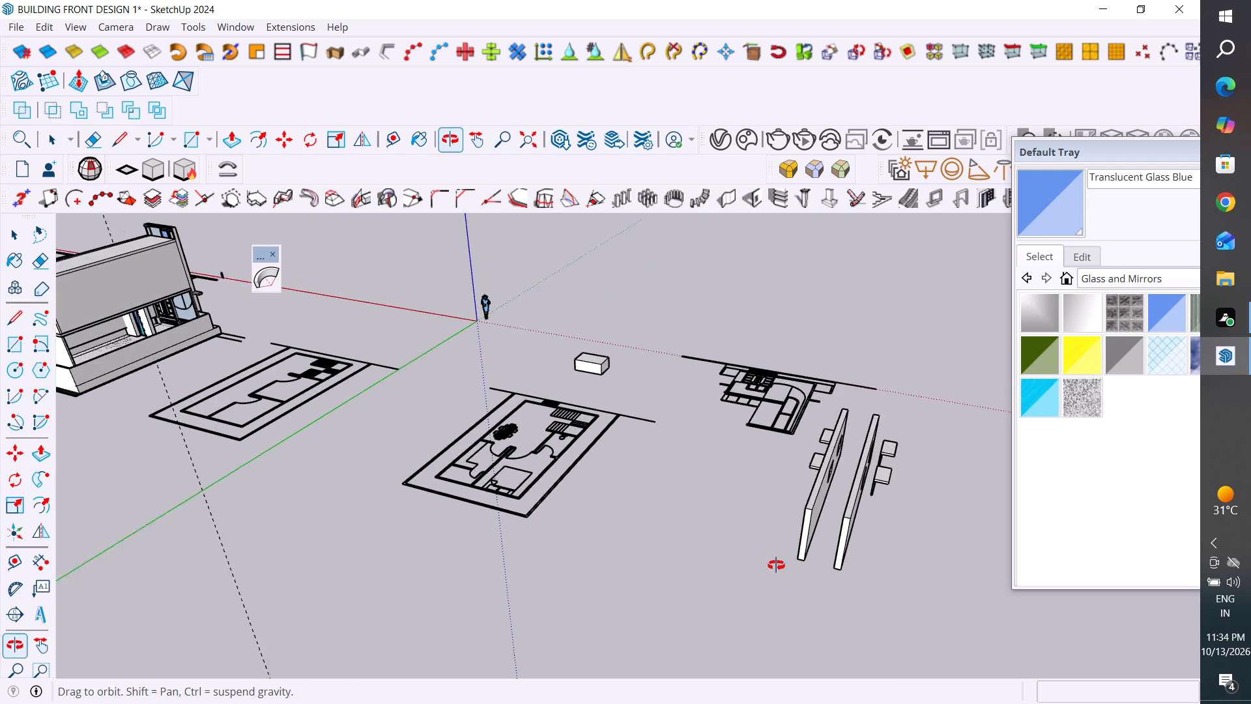
middle_drag(776, 565, 777, 566)
scroll(777, 508, down, 4)
middle_drag(809, 584, 918, 607)
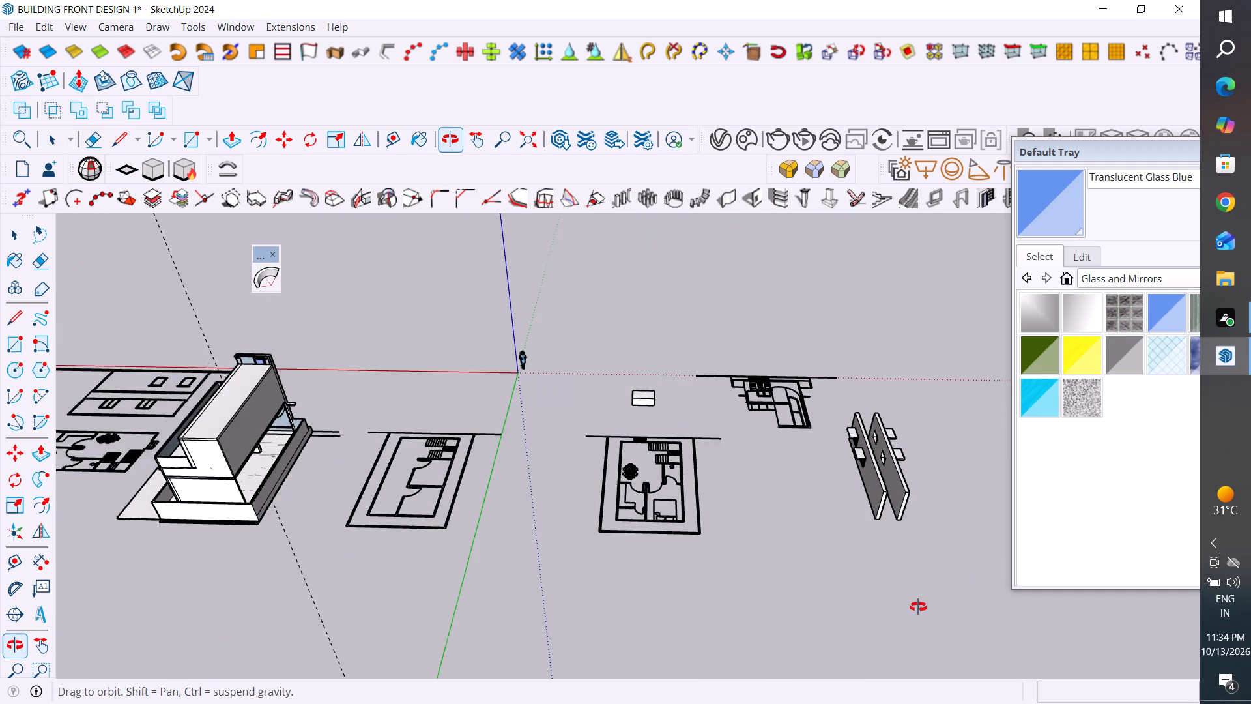
middle_drag(918, 607, 915, 593)
Delete the original wall and its two canopied windows on the floor-plan side, keeping the copied wall with the flipped windows.
scroll(852, 463, up, 3)
middle_drag(920, 440, 720, 385)
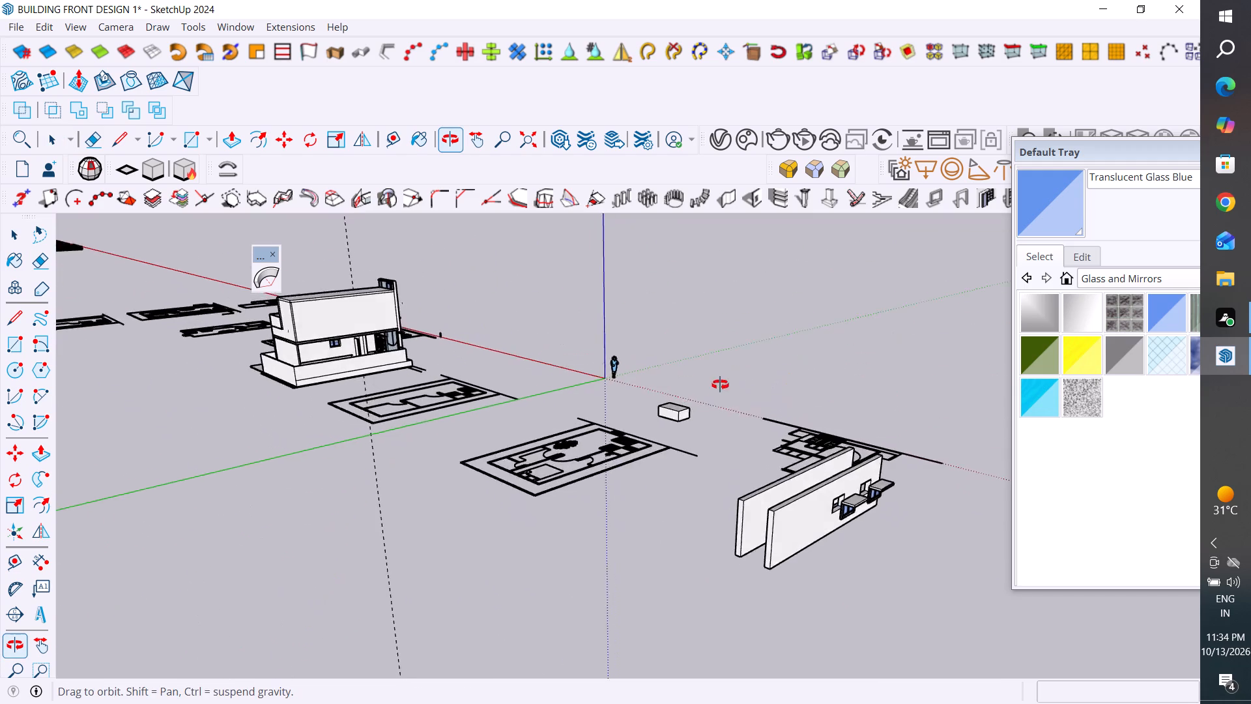
middle_drag(720, 385, 740, 454)
scroll(812, 546, up, 4)
click(816, 570)
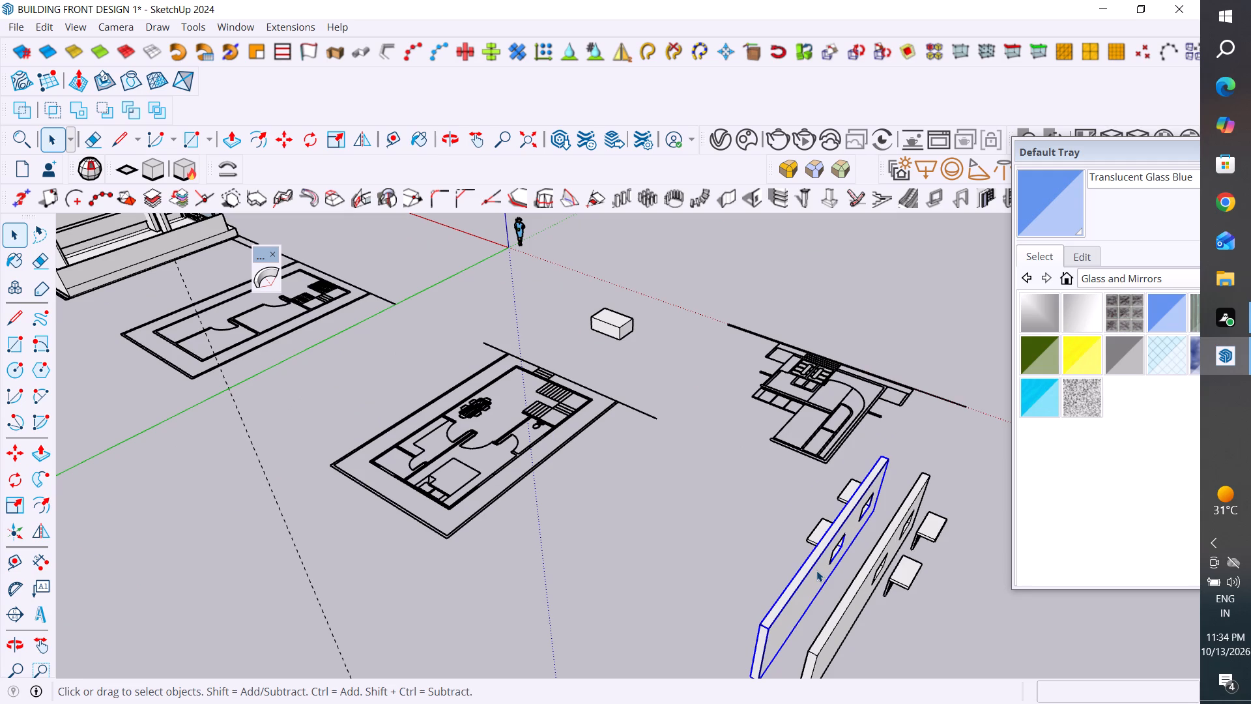
key(Delete)
click(816, 570)
click(740, 609)
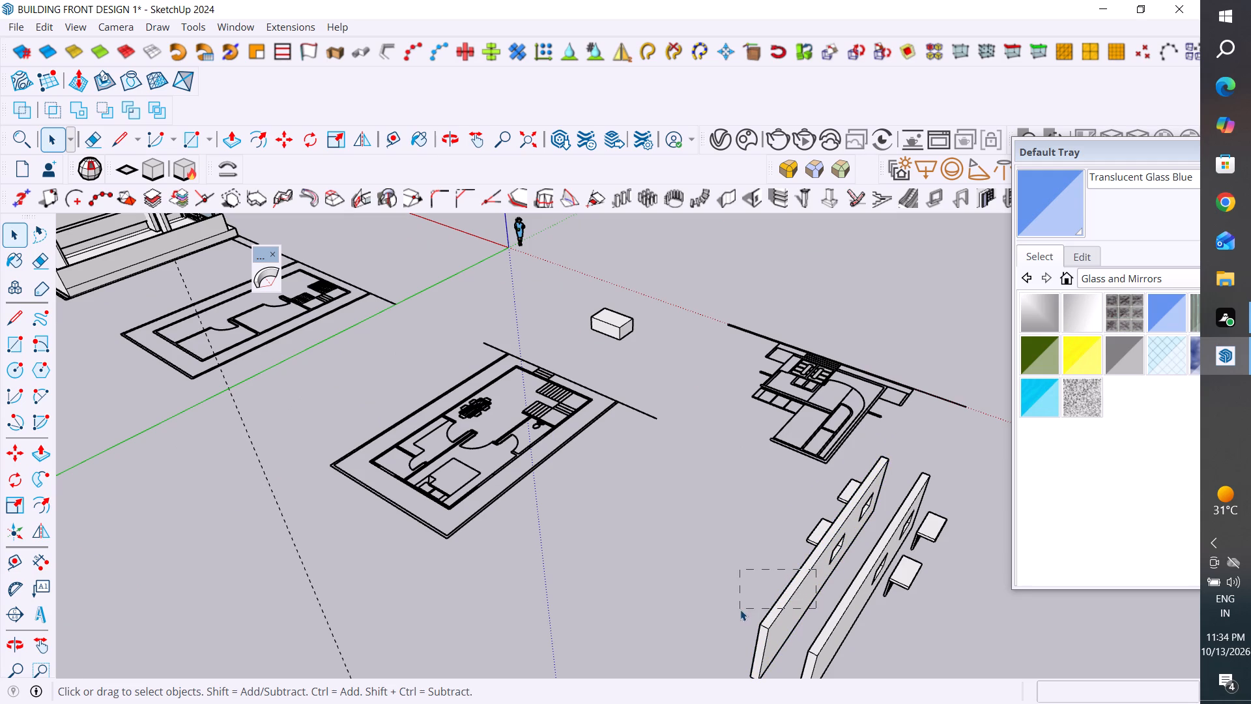
key(Delete)
click(821, 559)
key(Delete)
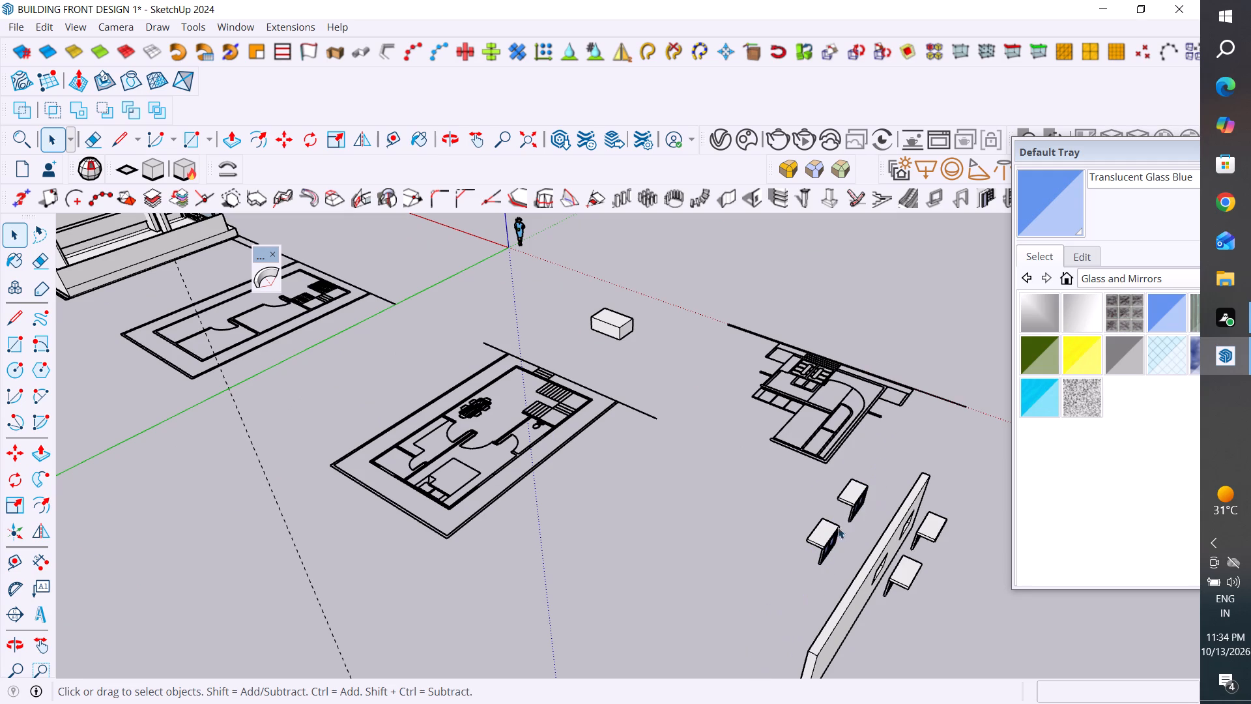
middle_drag(791, 575, 915, 551)
drag(913, 403, 856, 509)
key(Delete)
Make a single group from the two freestanding canopied windows.
scroll(734, 551, down, 5)
scroll(942, 508, up, 3)
scroll(885, 473, up, 5)
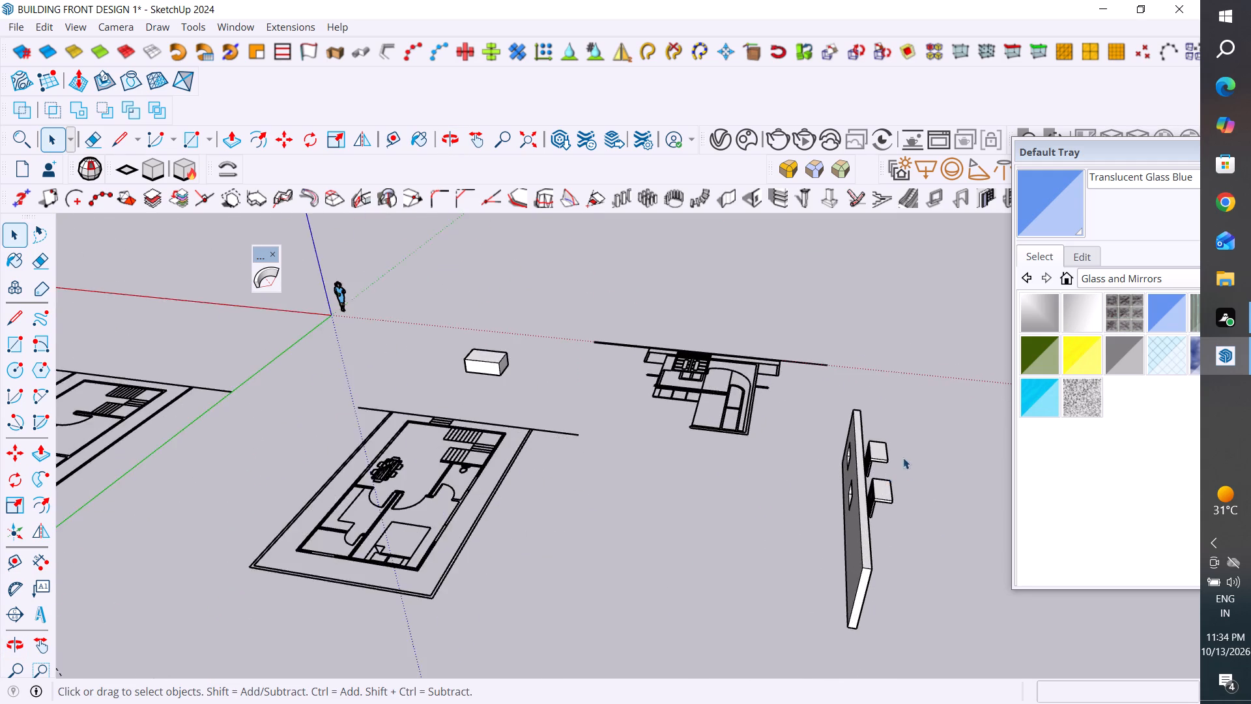
scroll(903, 458, up, 9)
scroll(835, 468, down, 5)
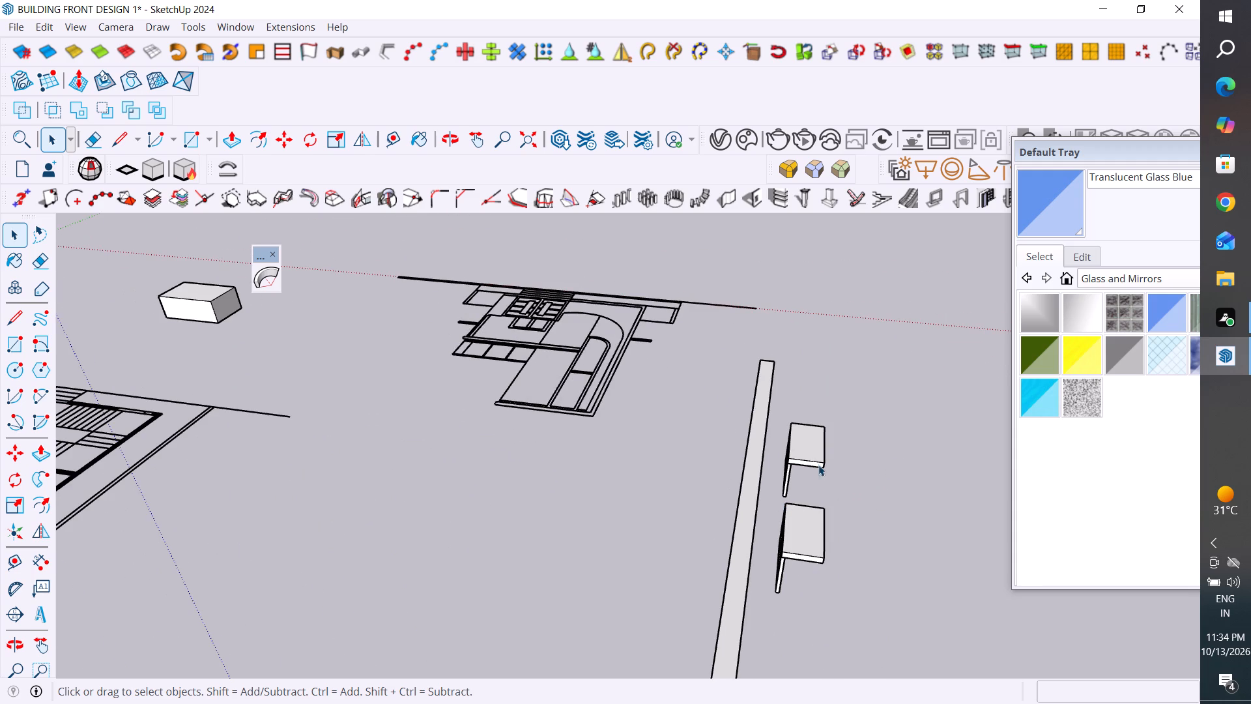
drag(873, 414, 783, 607)
middle_drag(893, 535, 887, 451)
scroll(766, 430, up, 4)
middle_drag(766, 428, 792, 435)
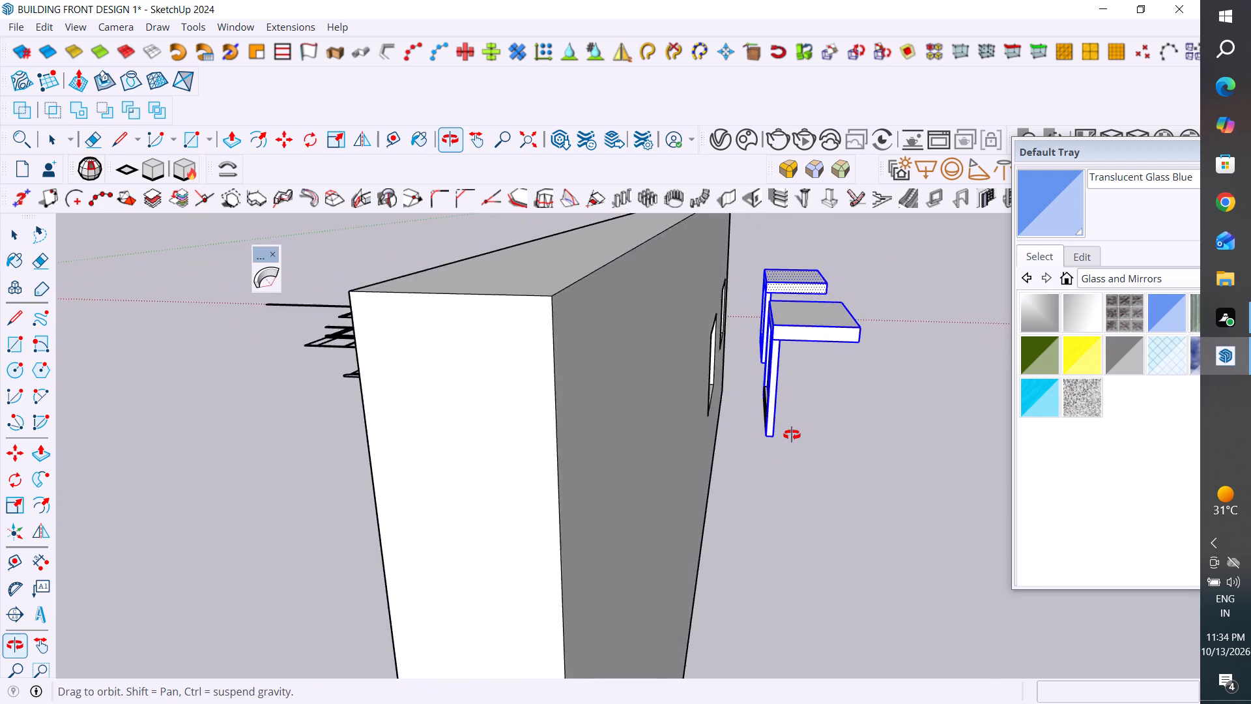
middle_drag(792, 435, 794, 418)
drag(892, 259, 734, 474)
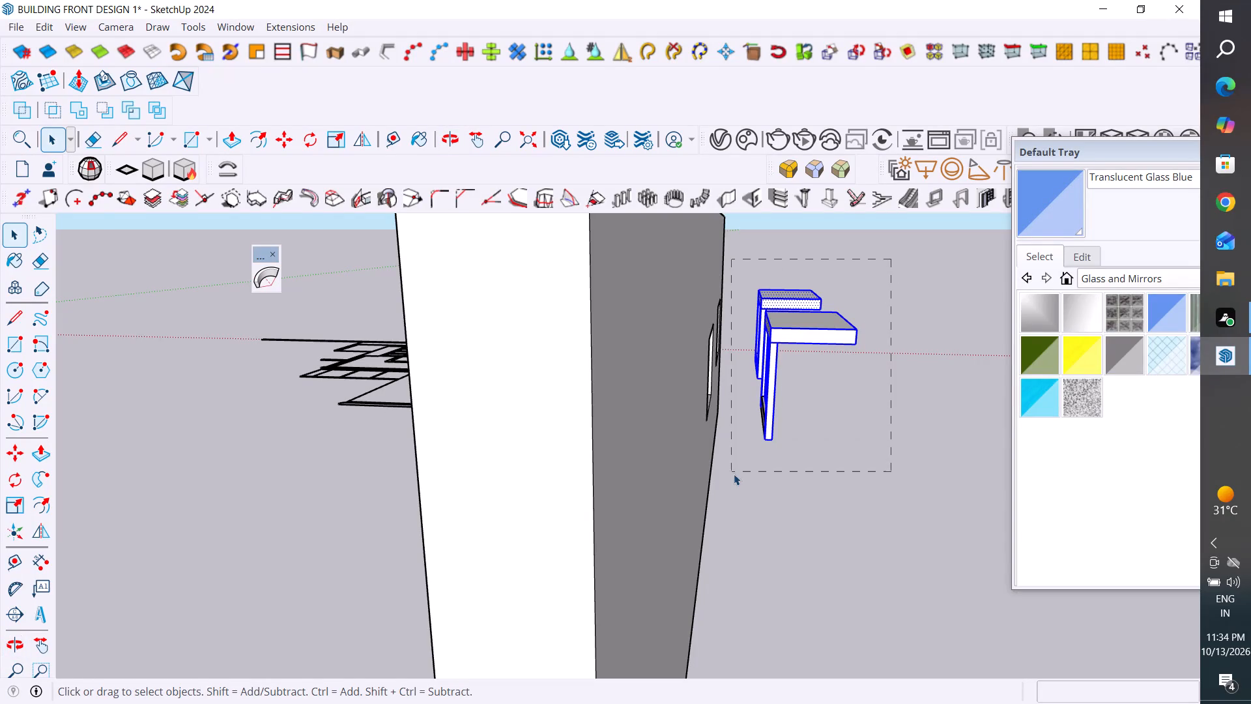
drag(734, 474, 743, 480)
right_click(768, 424)
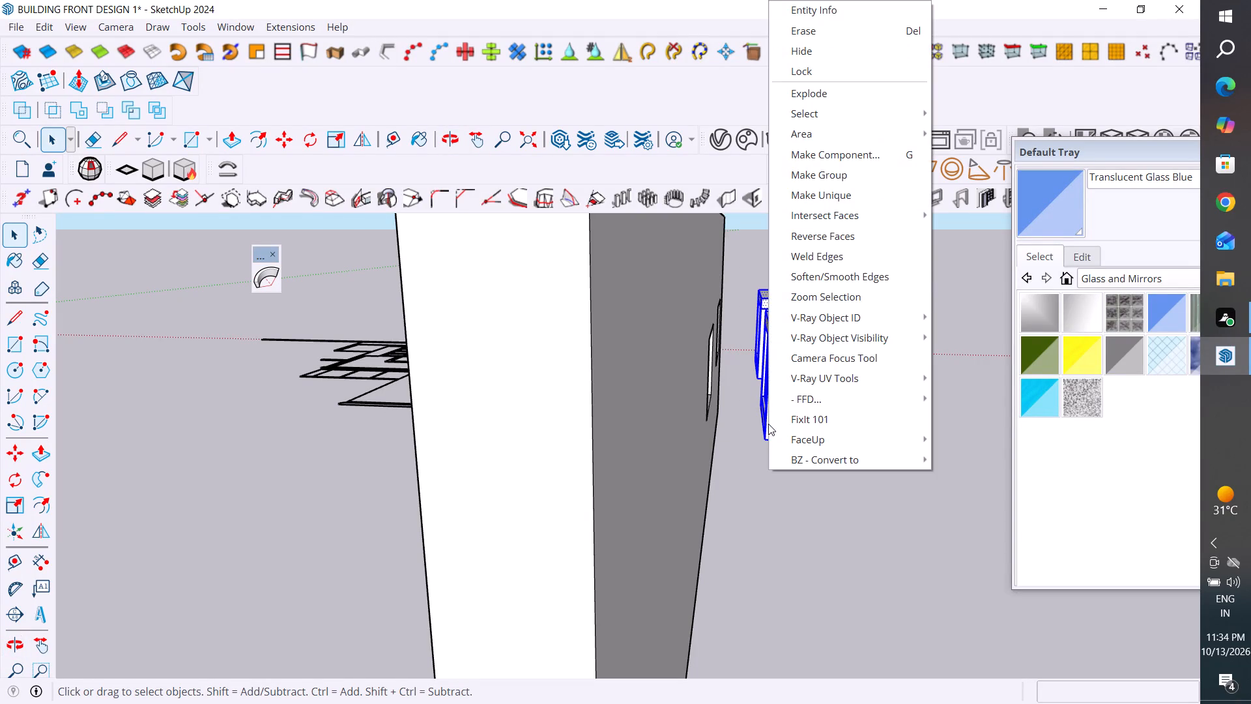
click(827, 177)
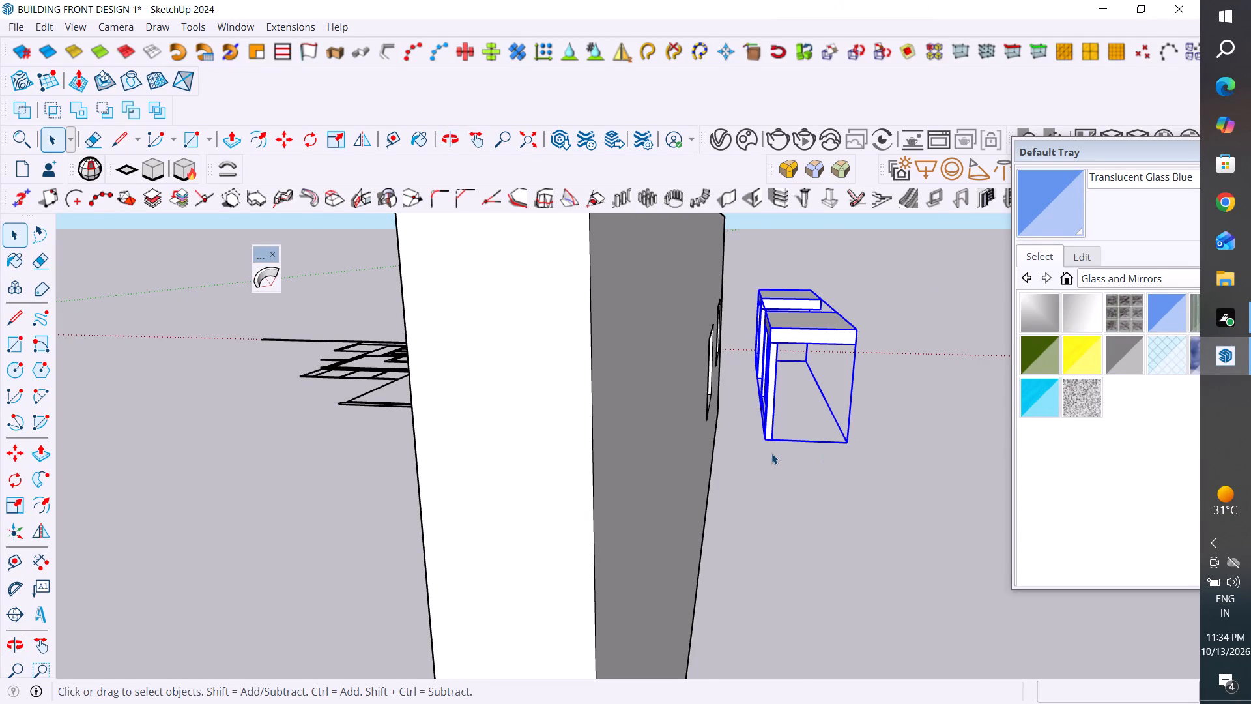
Move the grouped canopied windows about 120" to the wall so the frames sit at its two window openings.
key(m)
click(766, 442)
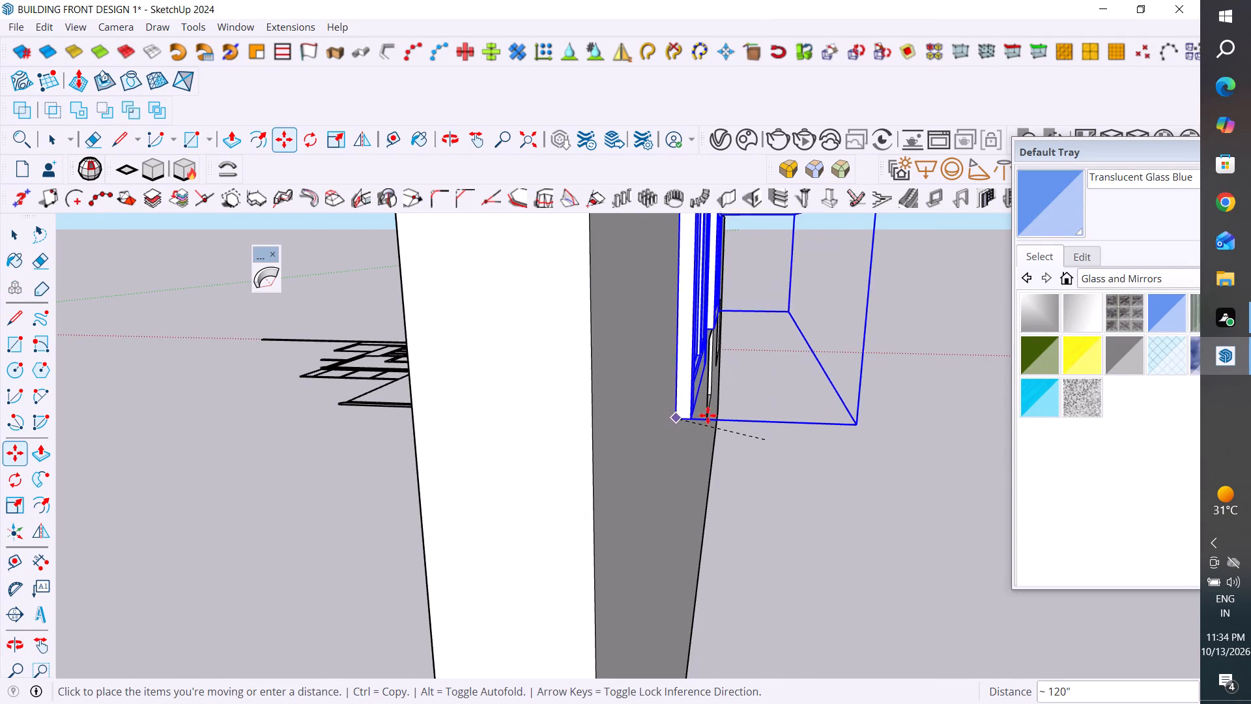
click(708, 415)
middle_drag(777, 441, 619, 443)
scroll(556, 522, down, 20)
scroll(556, 522, down, 2)
middle_drag(790, 463, 598, 437)
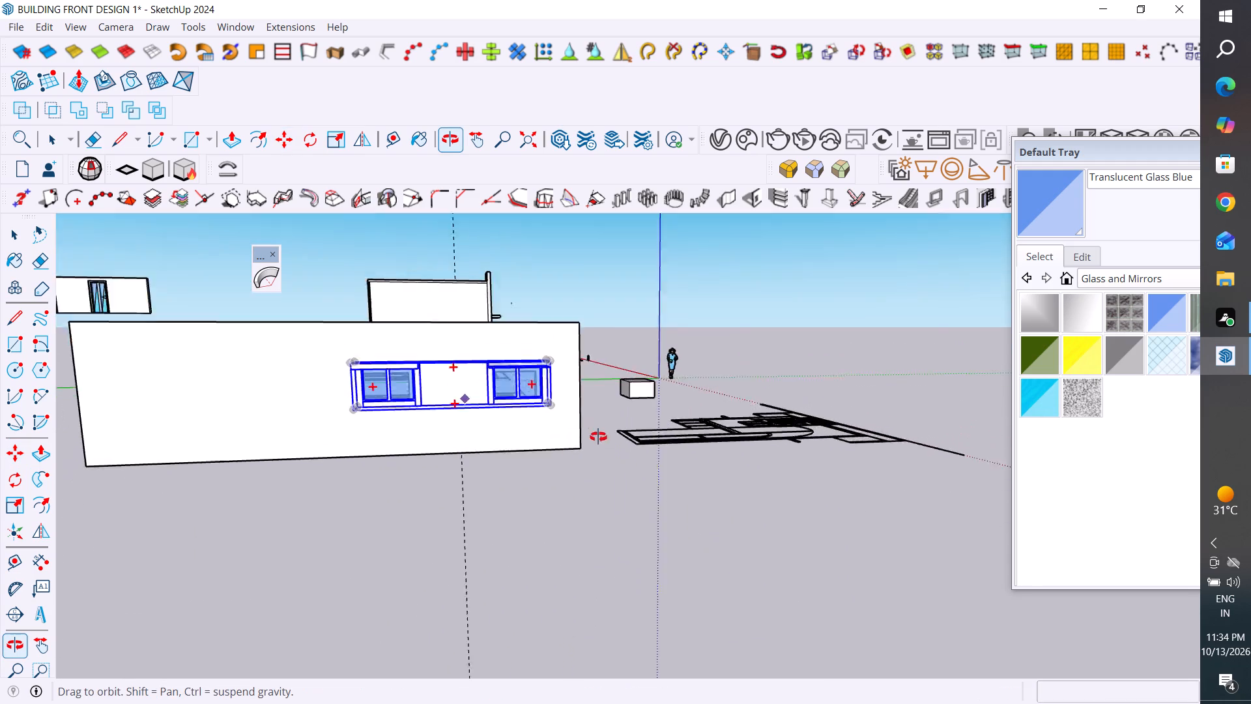
middle_drag(598, 437, 601, 447)
scroll(461, 435, up, 11)
middle_drag(596, 472, 378, 390)
middle_drag(760, 414, 604, 484)
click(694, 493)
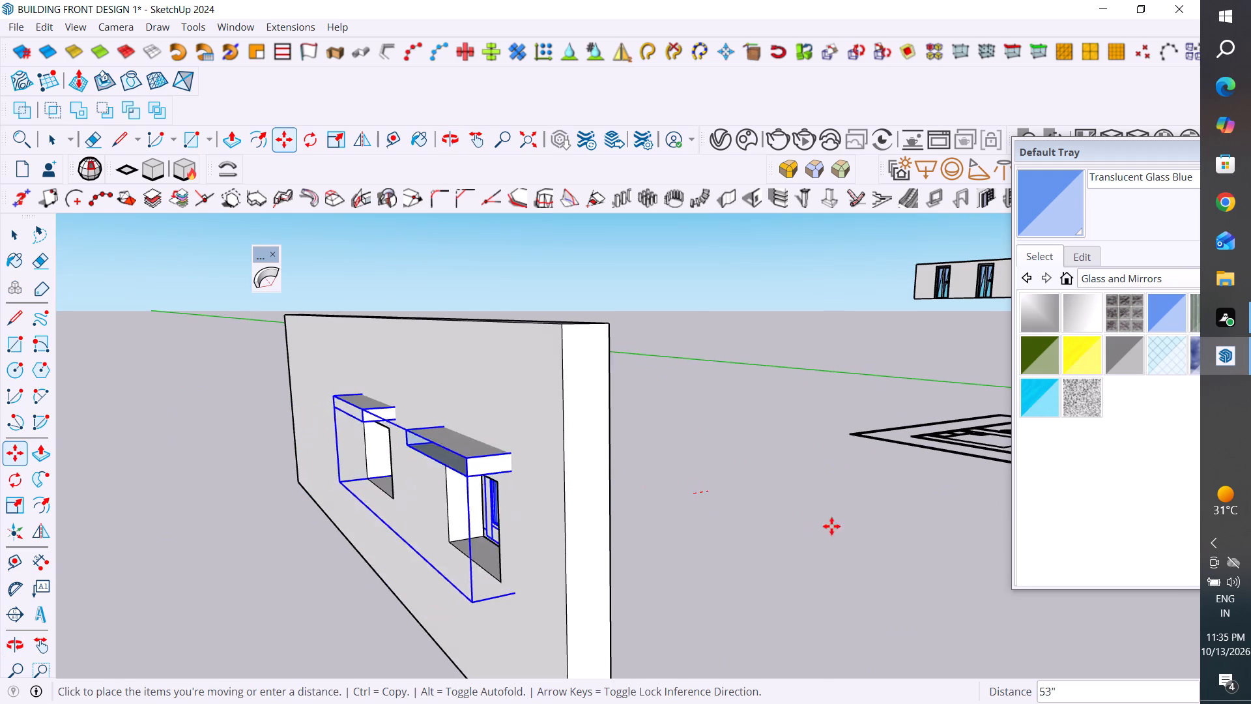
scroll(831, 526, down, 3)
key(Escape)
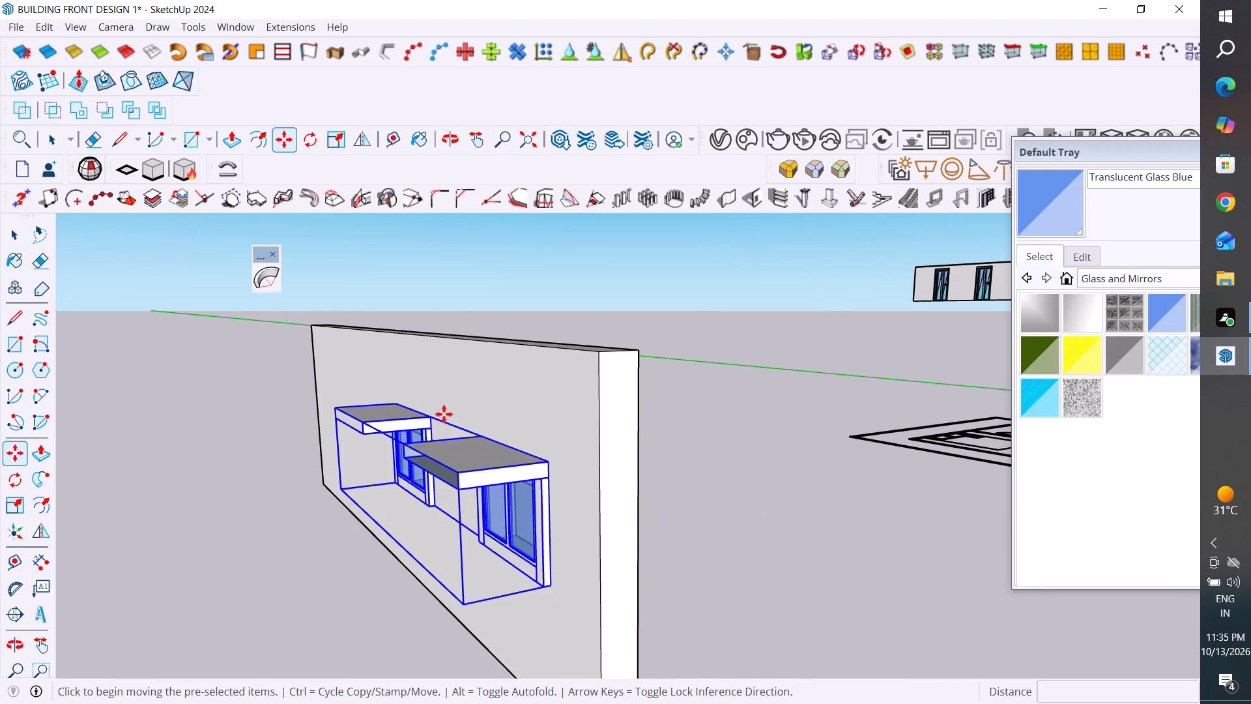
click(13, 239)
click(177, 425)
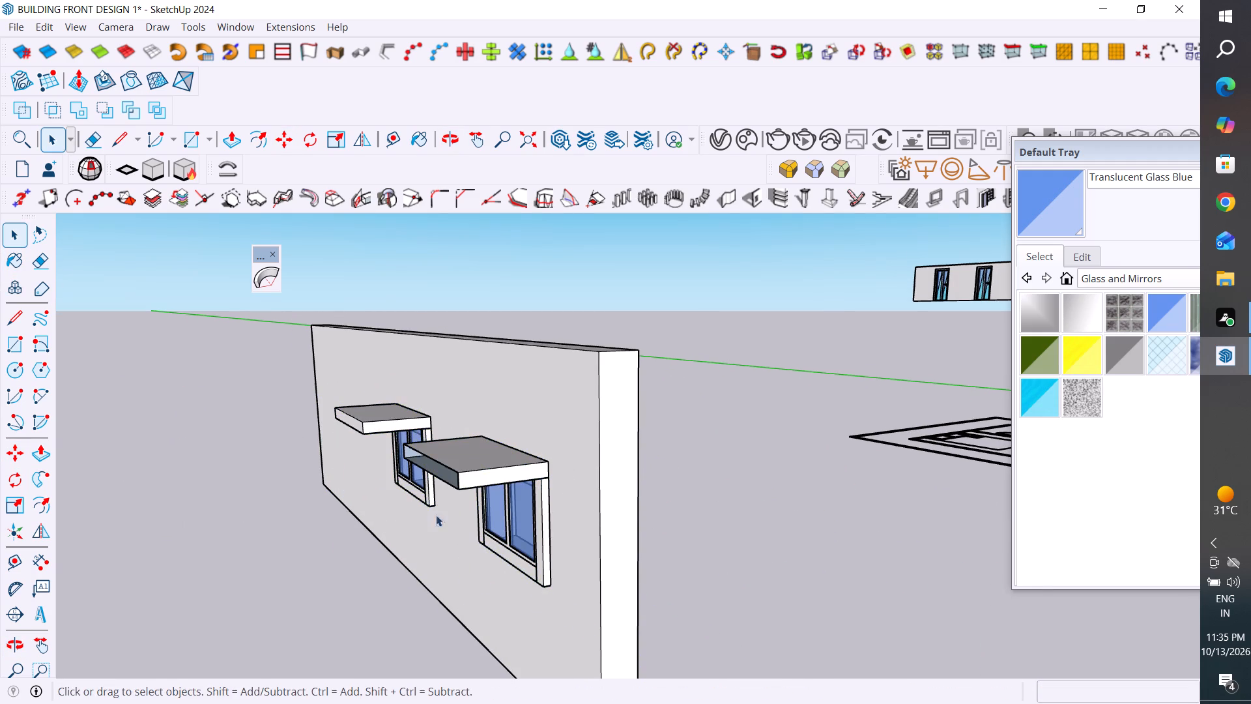
Draw a 4" by 44" rectangle over the front face of the canopy nearest the wall's end.
middle_drag(500, 514, 840, 426)
scroll(629, 406, up, 2)
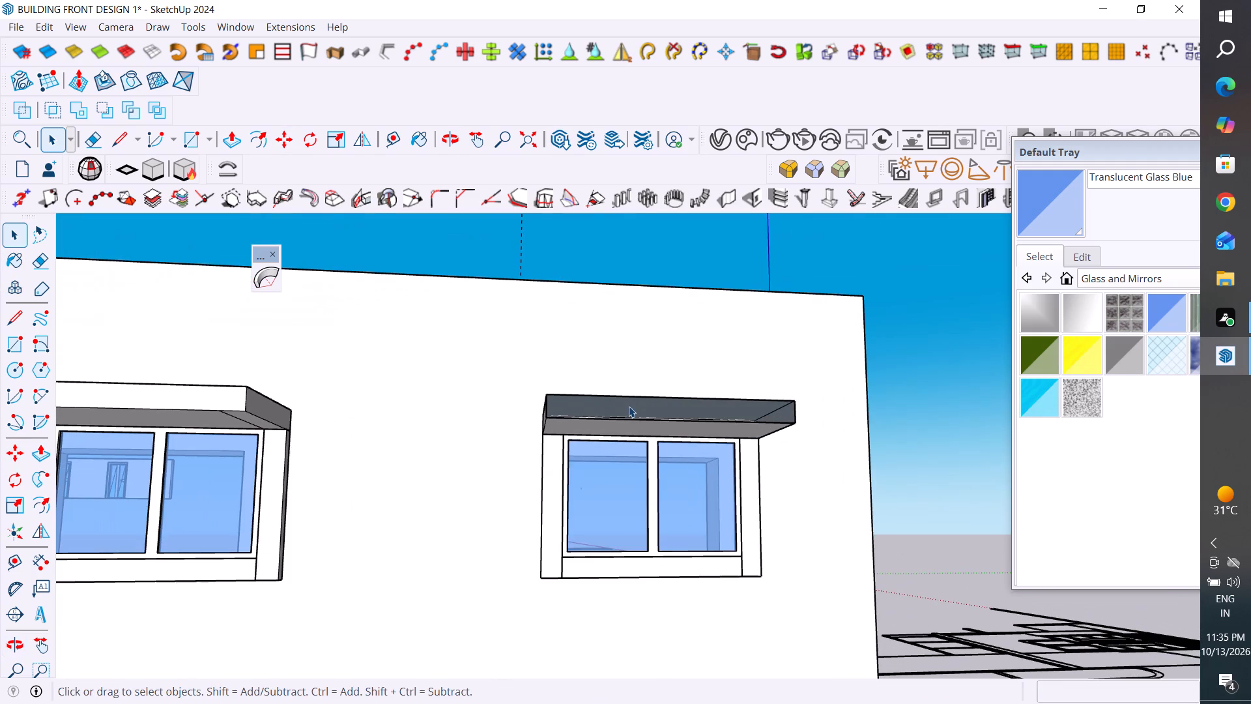
click(20, 347)
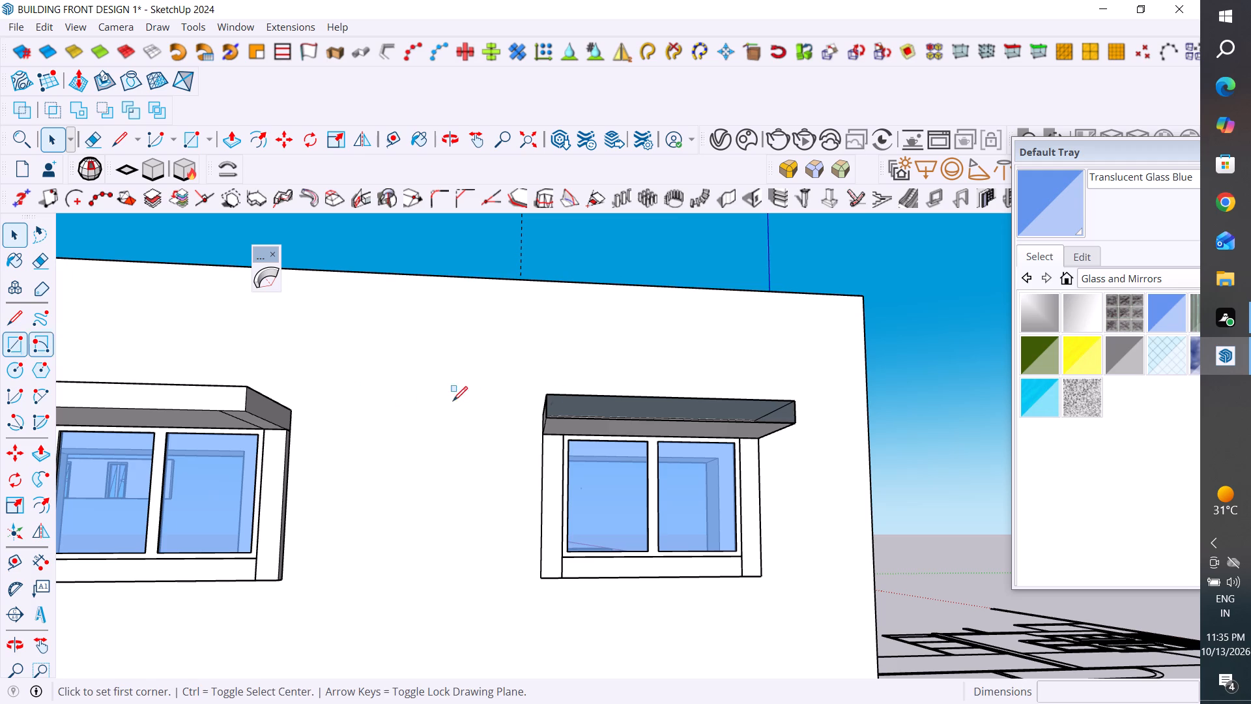
click(547, 397)
click(790, 430)
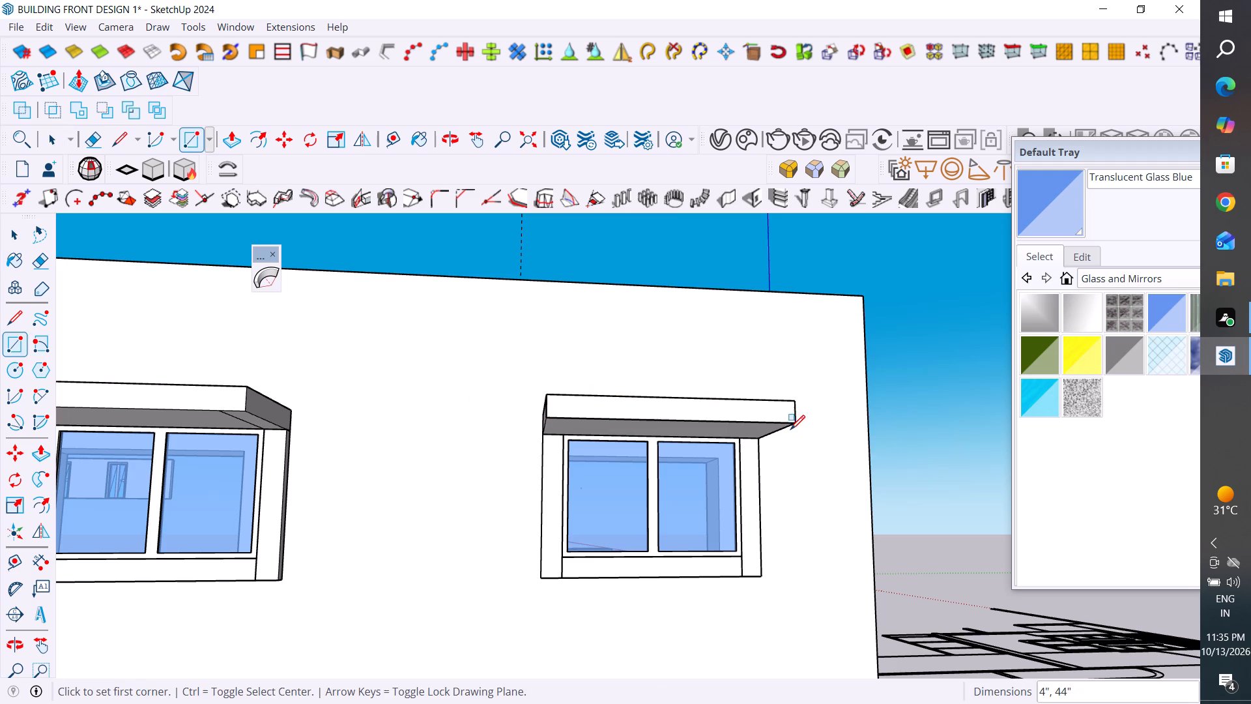
middle_drag(918, 441, 637, 633)
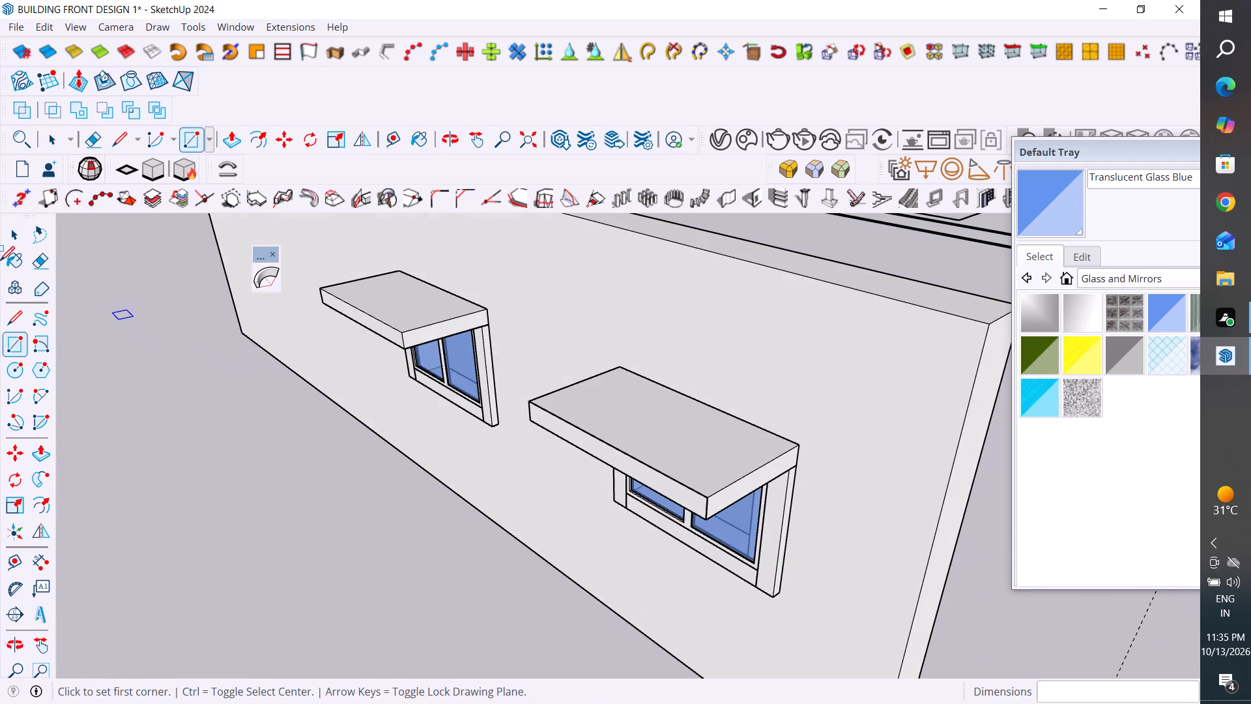
click(16, 233)
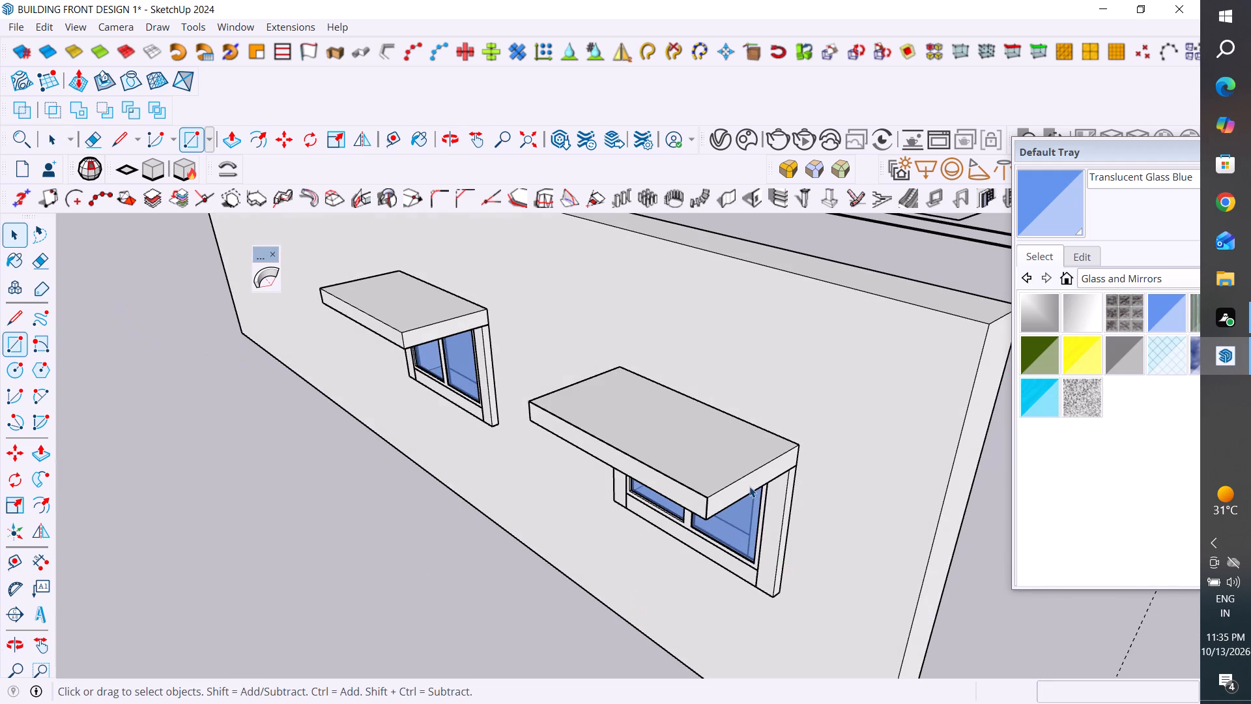
Inspect how the canopied windows fit the wall openings from the front, the back and above.
middle_drag(740, 523, 562, 536)
scroll(680, 520, down, 2)
middle_drag(654, 538, 259, 503)
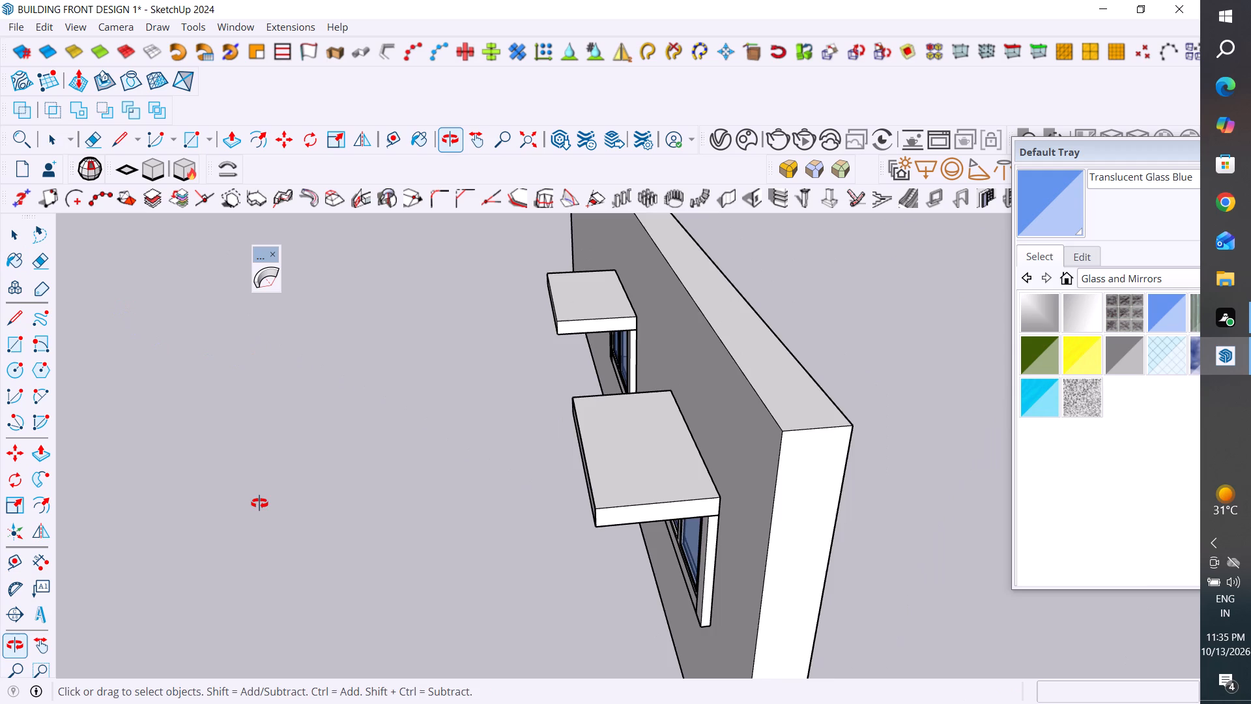
middle_drag(259, 503, 315, 481)
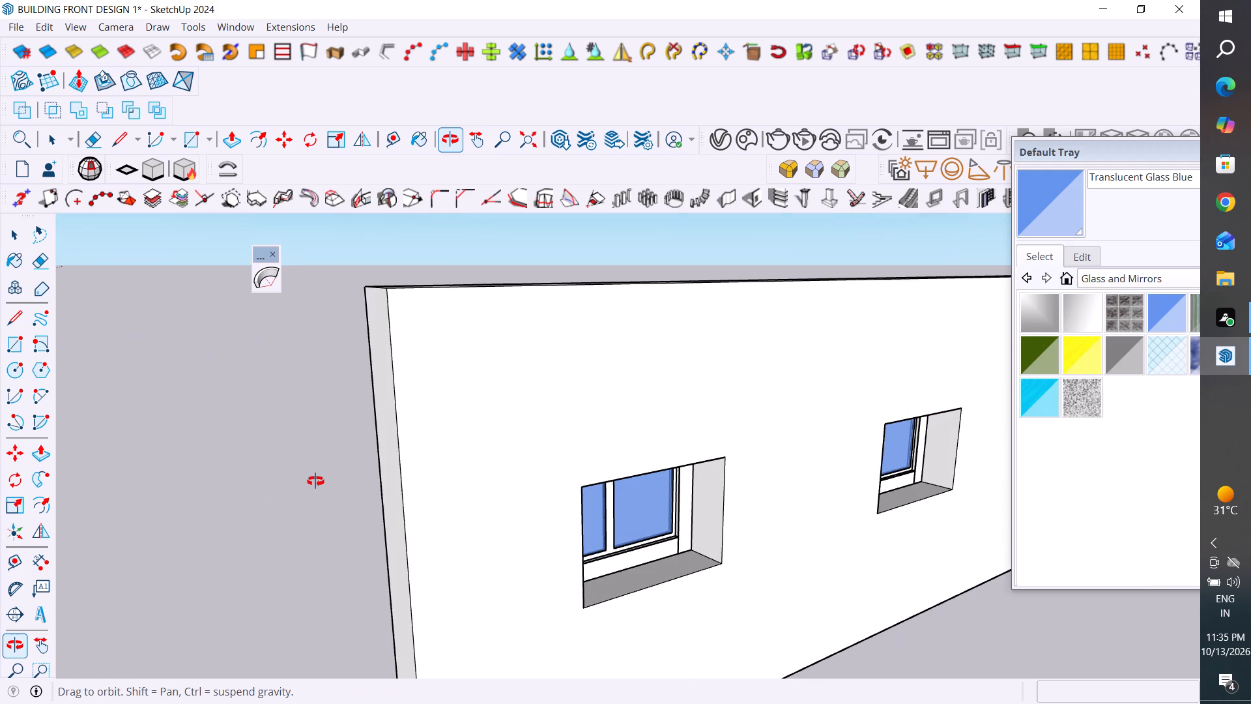
middle_drag(680, 591, 607, 488)
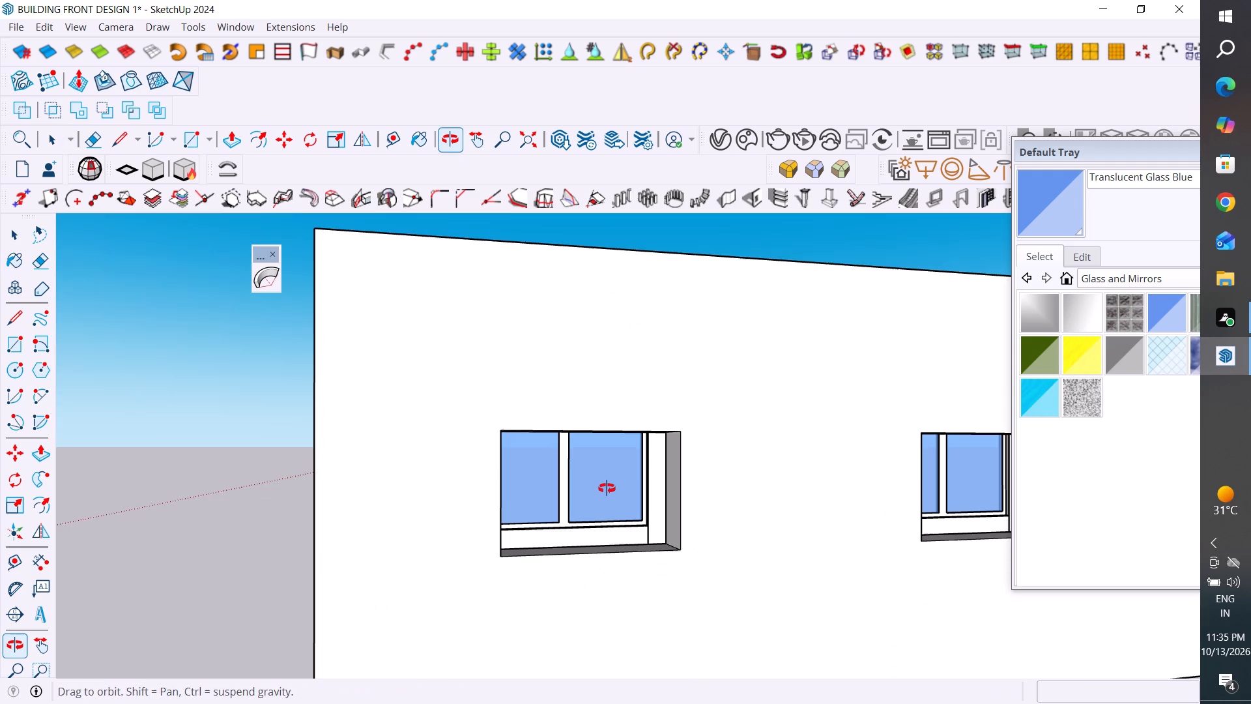
middle_drag(607, 488, 691, 598)
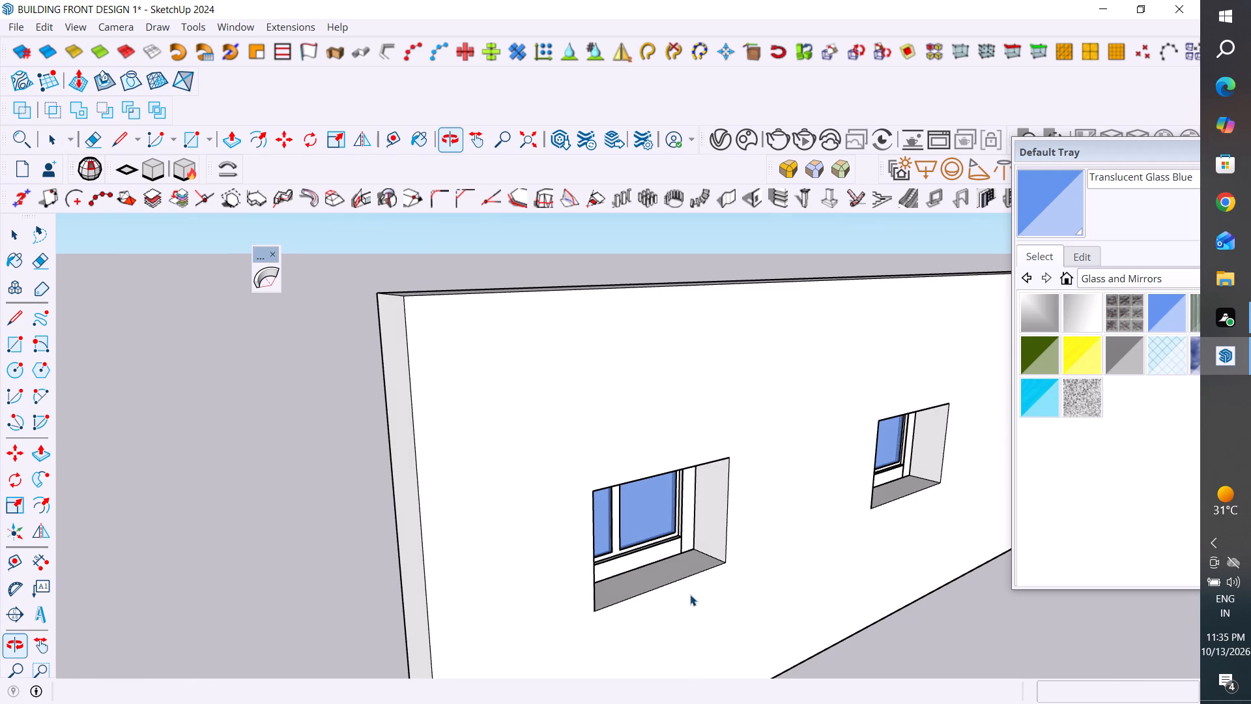
scroll(691, 594, down, 10)
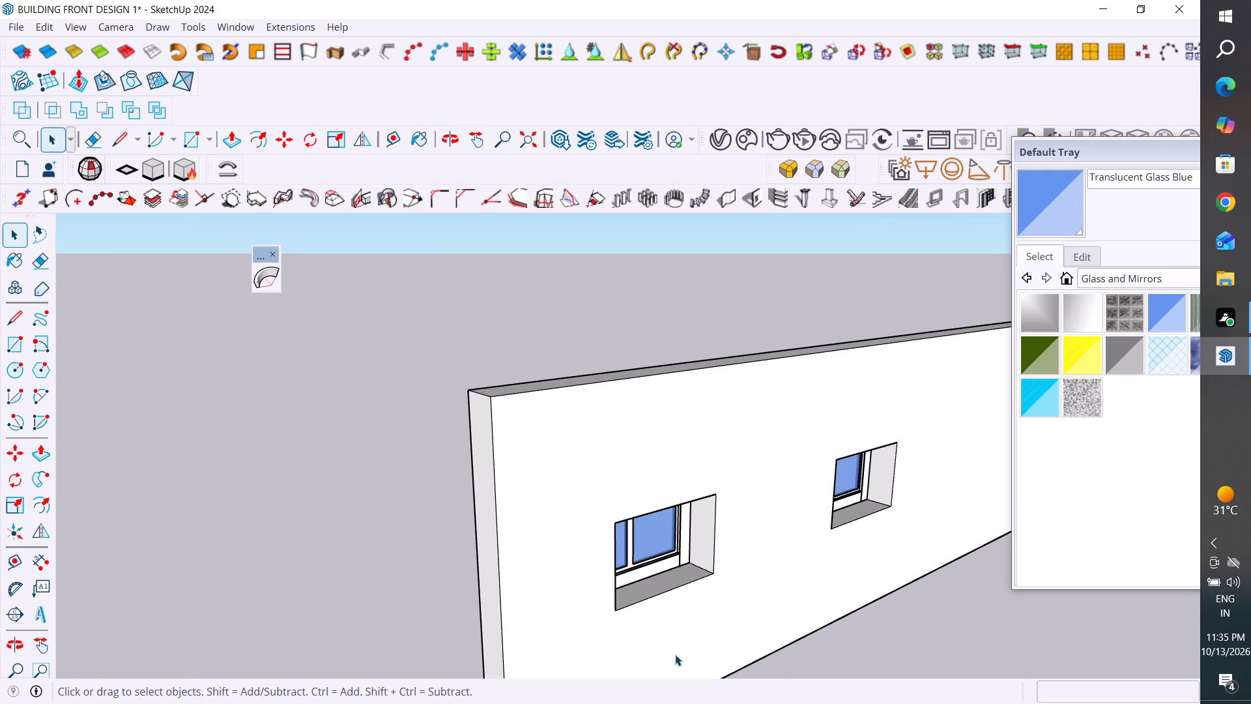
scroll(568, 353, down, 5)
middle_drag(498, 426, 876, 511)
scroll(666, 408, up, 4)
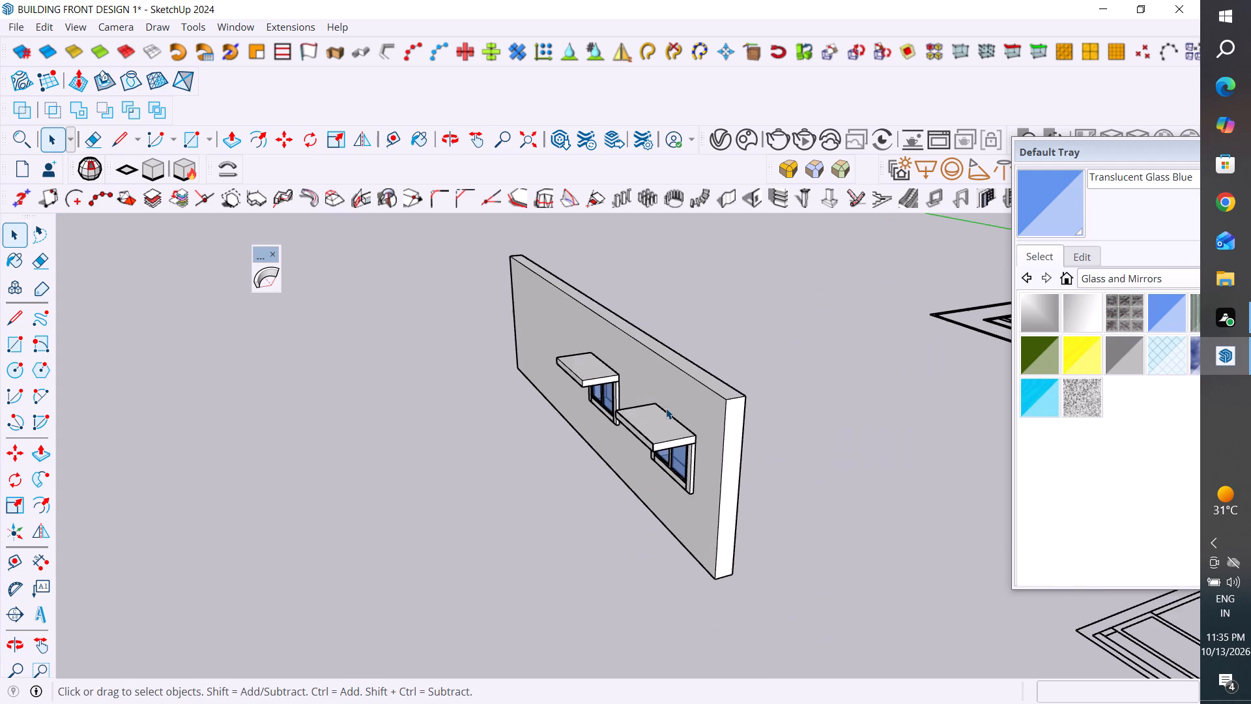
scroll(591, 315, up, 4)
middle_drag(674, 402, 642, 321)
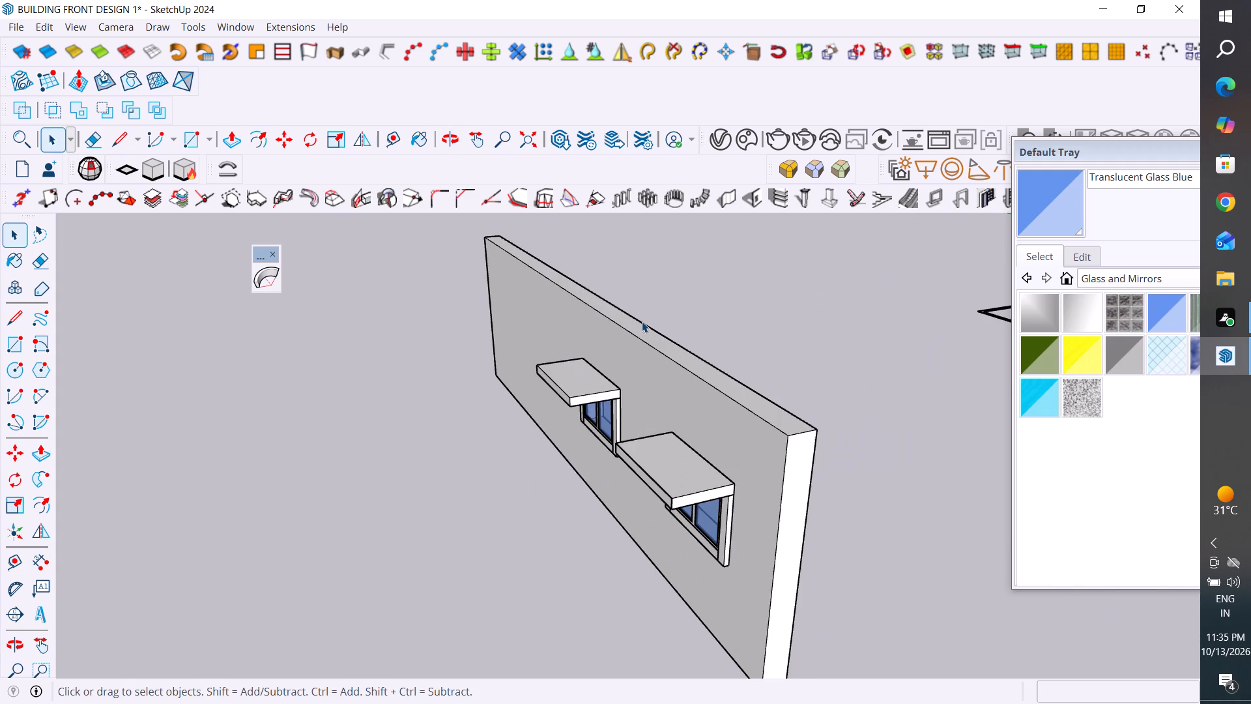
middle_drag(642, 321, 707, 229)
scroll(702, 439, up, 4)
middle_drag(871, 443, 428, 545)
Open the two-window wall for editing.
click(706, 501)
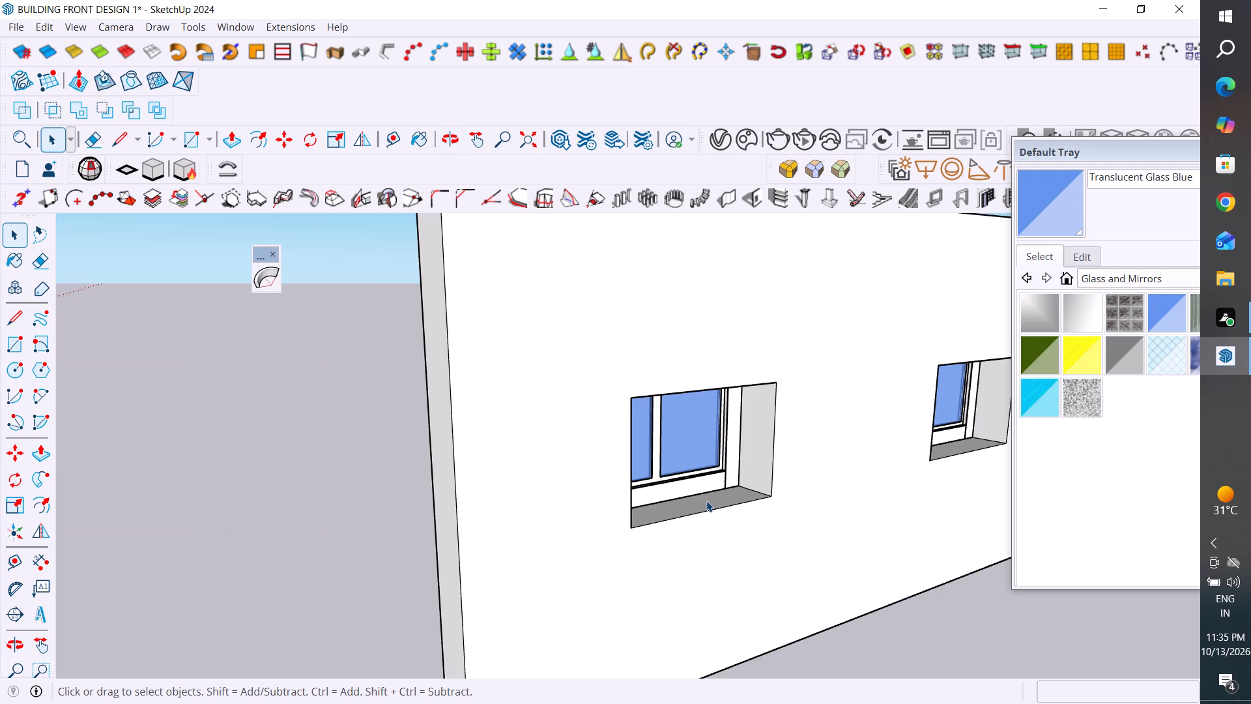
middle_drag(749, 514, 735, 599)
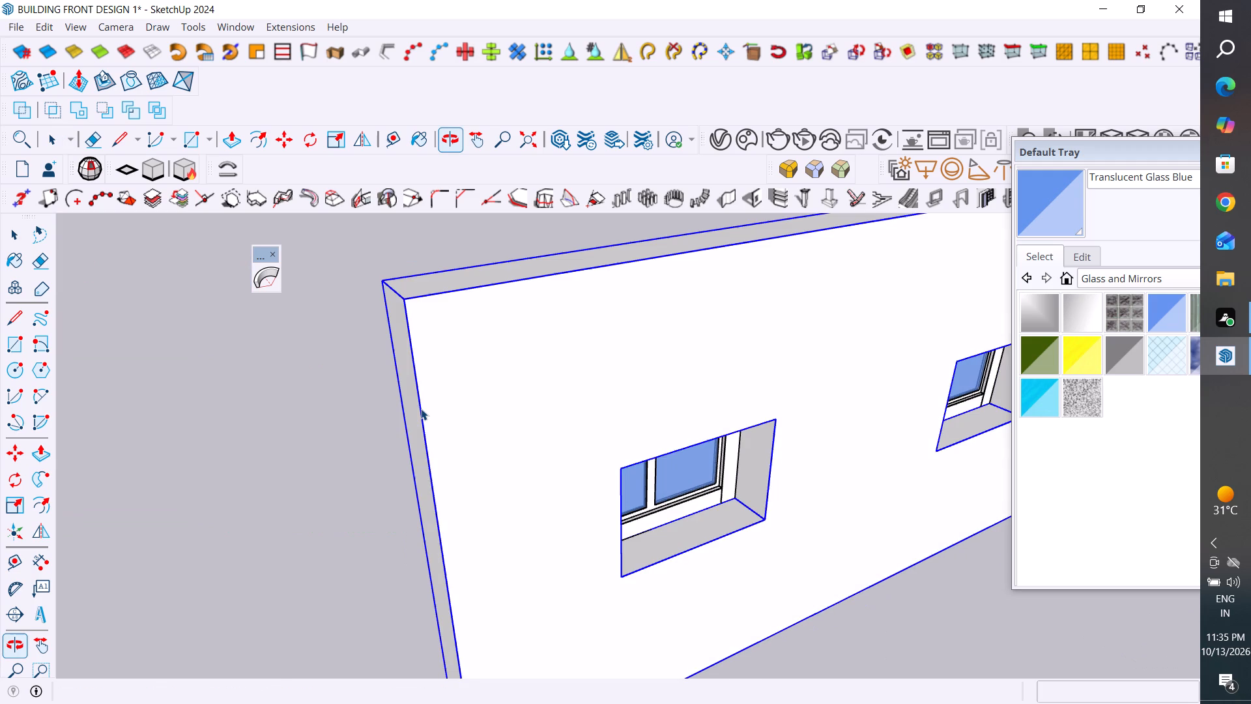
triple_click(676, 533)
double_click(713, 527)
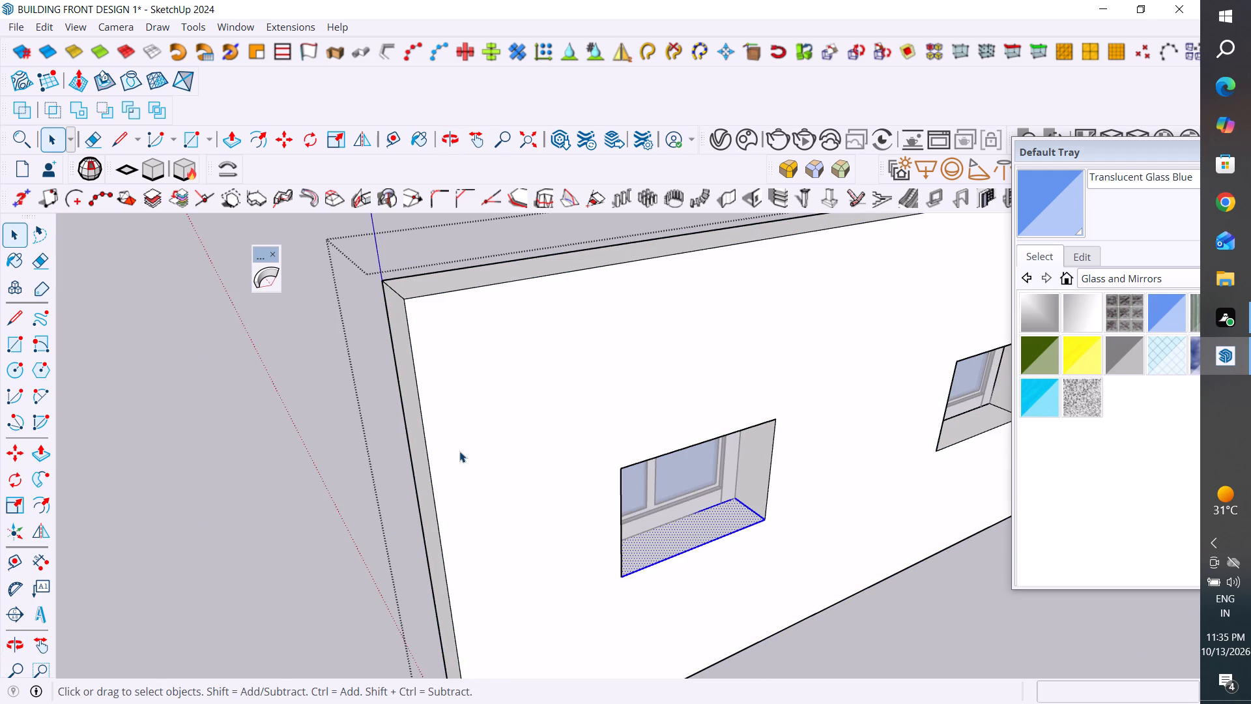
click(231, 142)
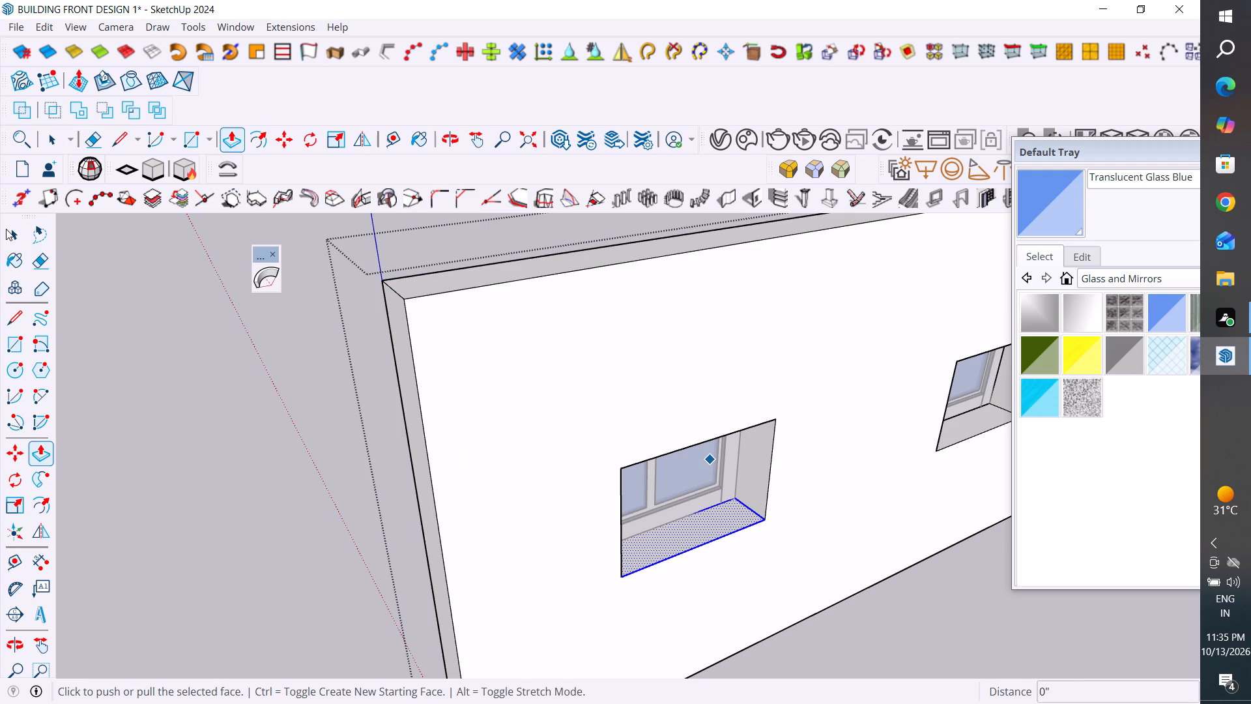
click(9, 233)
Push/Pull the top face of the window opening nearest the wall's end upward 8" to heighten the opening.
middle_drag(737, 338, 648, 226)
scroll(708, 330, up, 3)
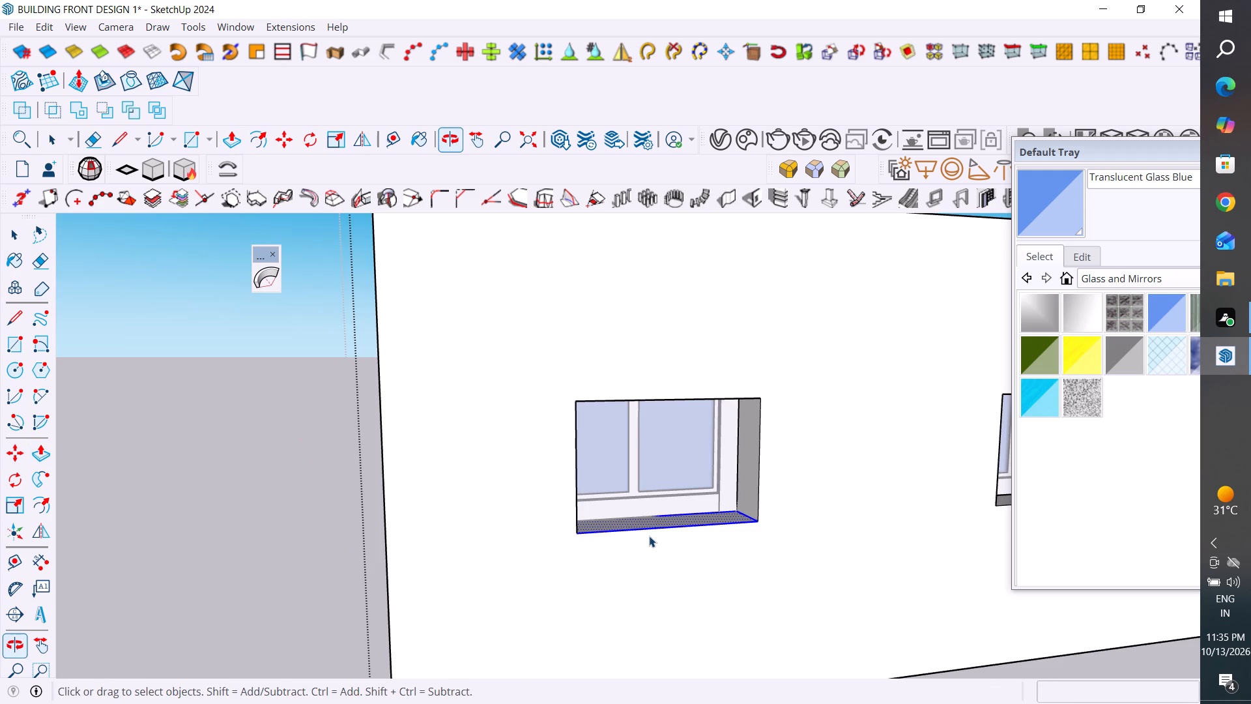
scroll(648, 647, down, 4)
scroll(738, 568, down, 3)
middle_drag(746, 379, 738, 568)
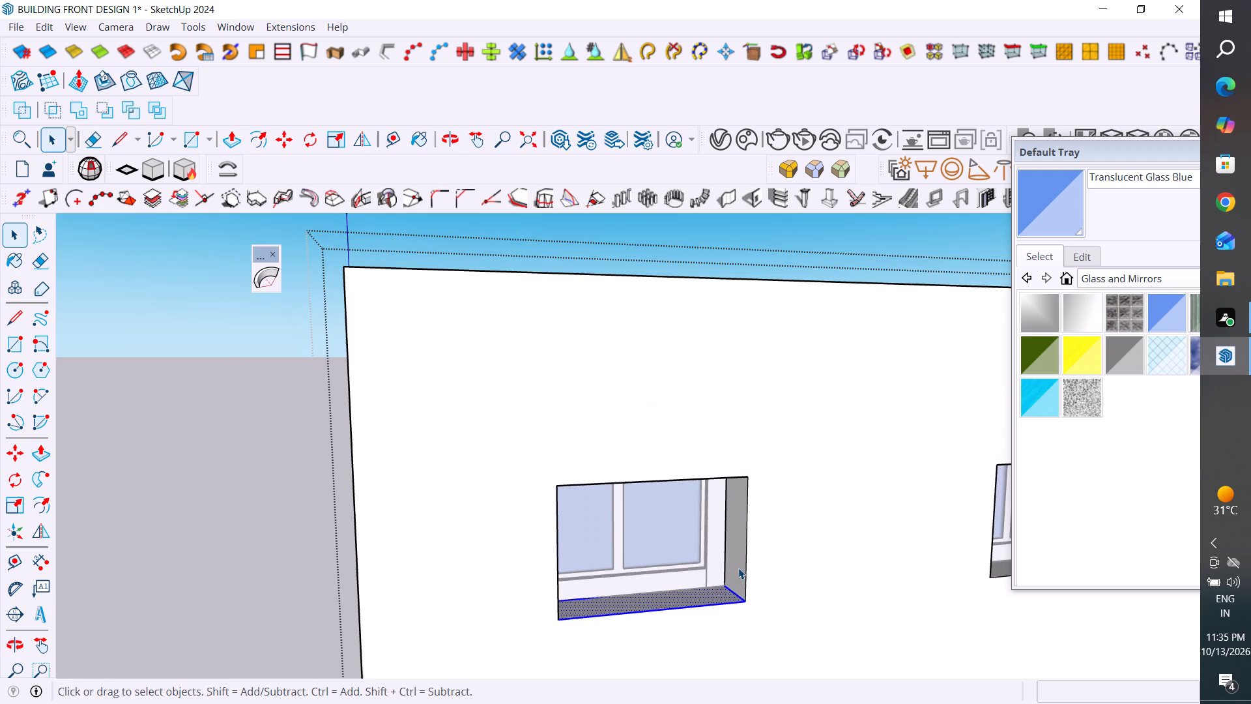
middle_drag(738, 568, 732, 196)
scroll(732, 196, down, 1)
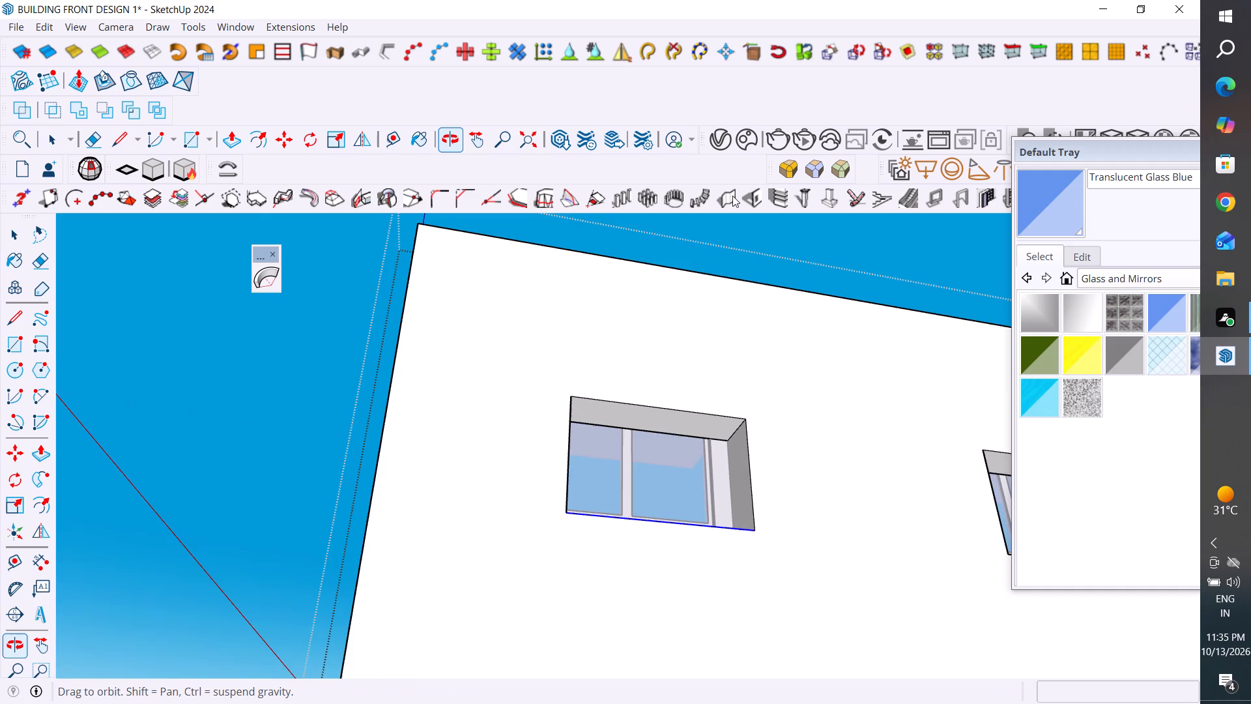
click(664, 421)
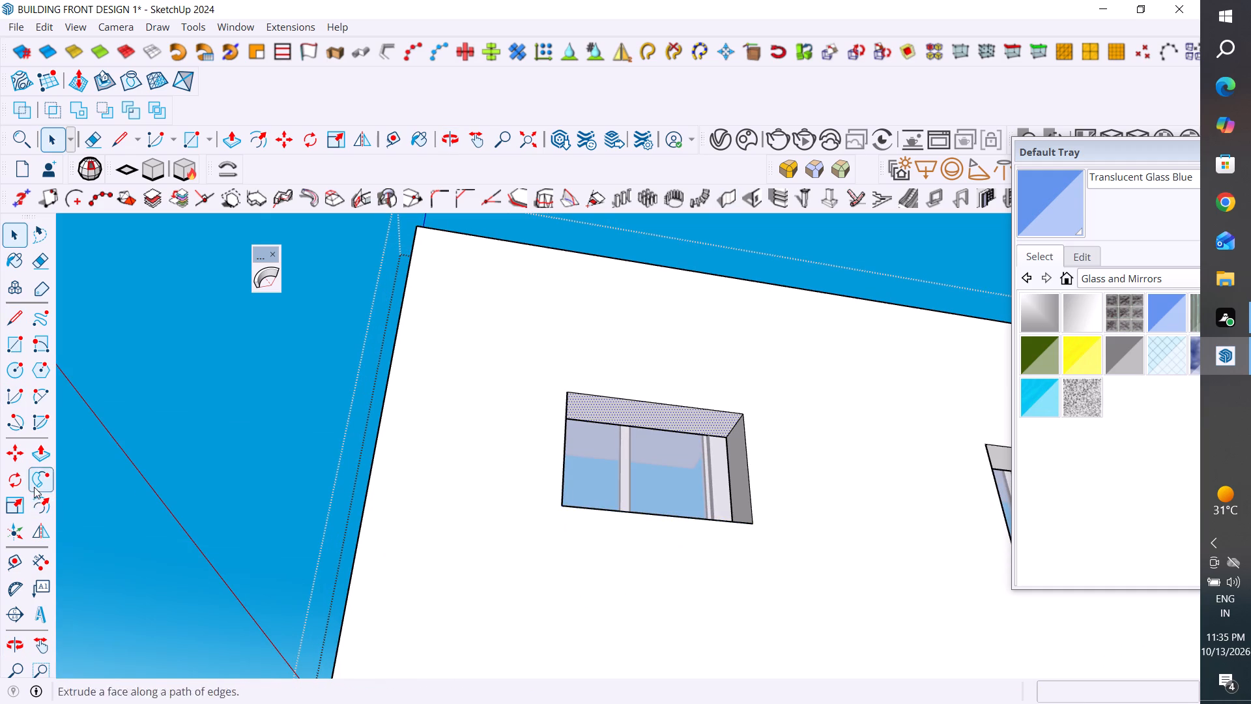
click(39, 458)
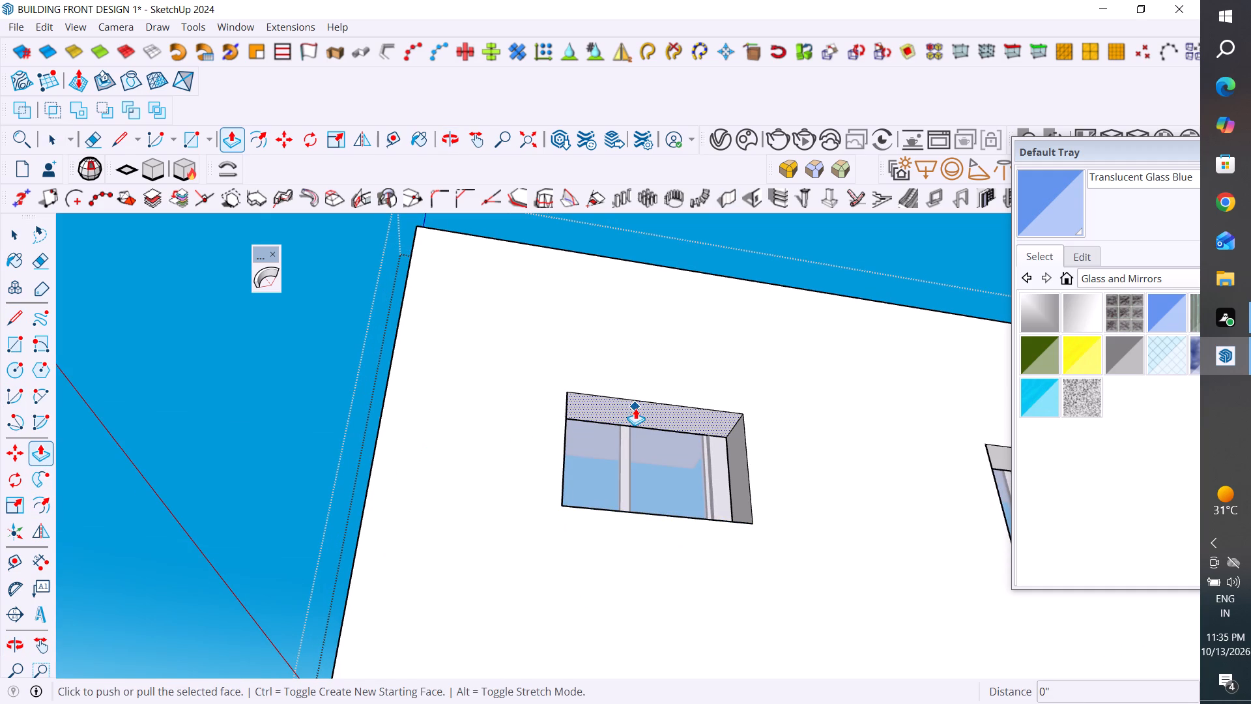
click(635, 408)
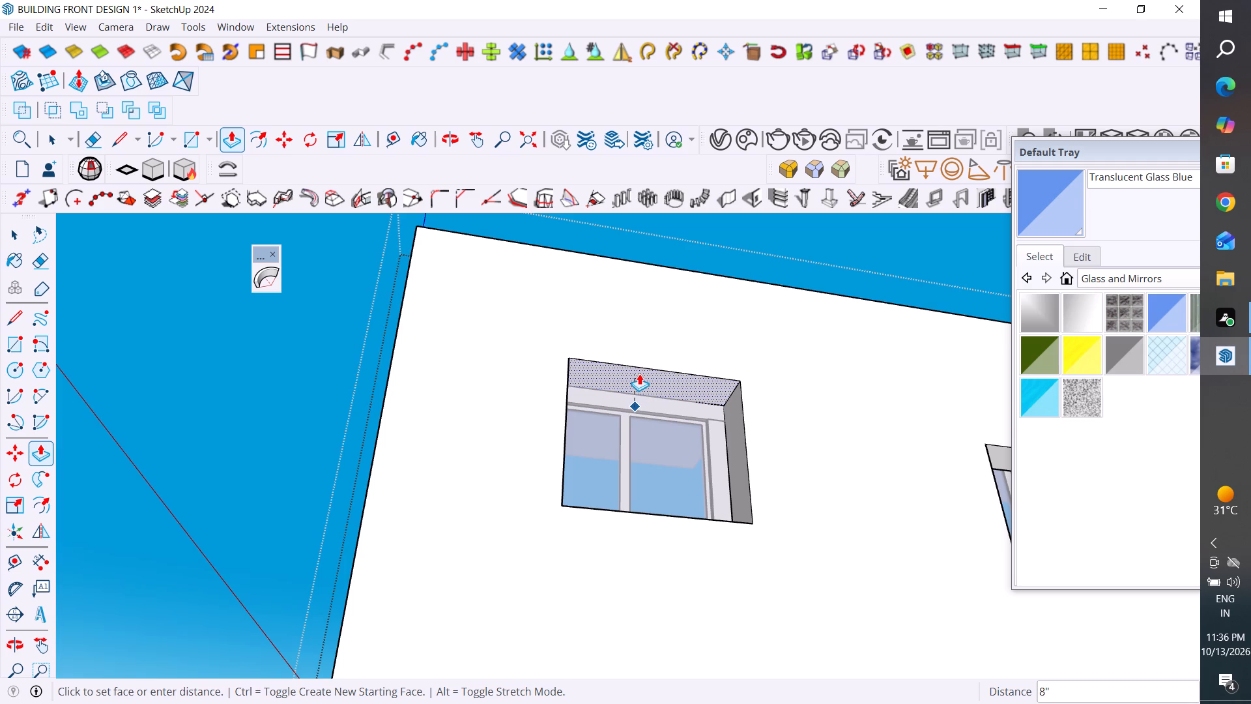
click(639, 374)
scroll(704, 420, down, 4)
middle_drag(704, 430, 601, 640)
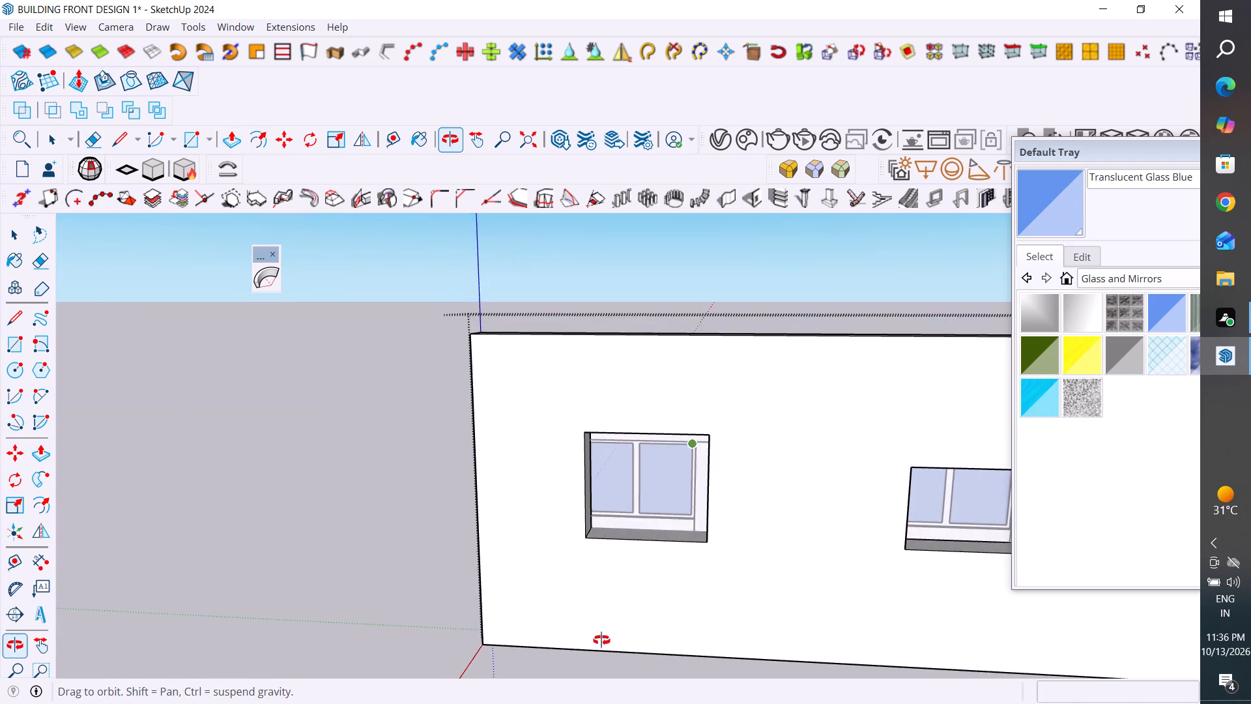
middle_drag(601, 640, 1003, 686)
middle_drag(579, 549, 1042, 579)
click(17, 232)
click(369, 578)
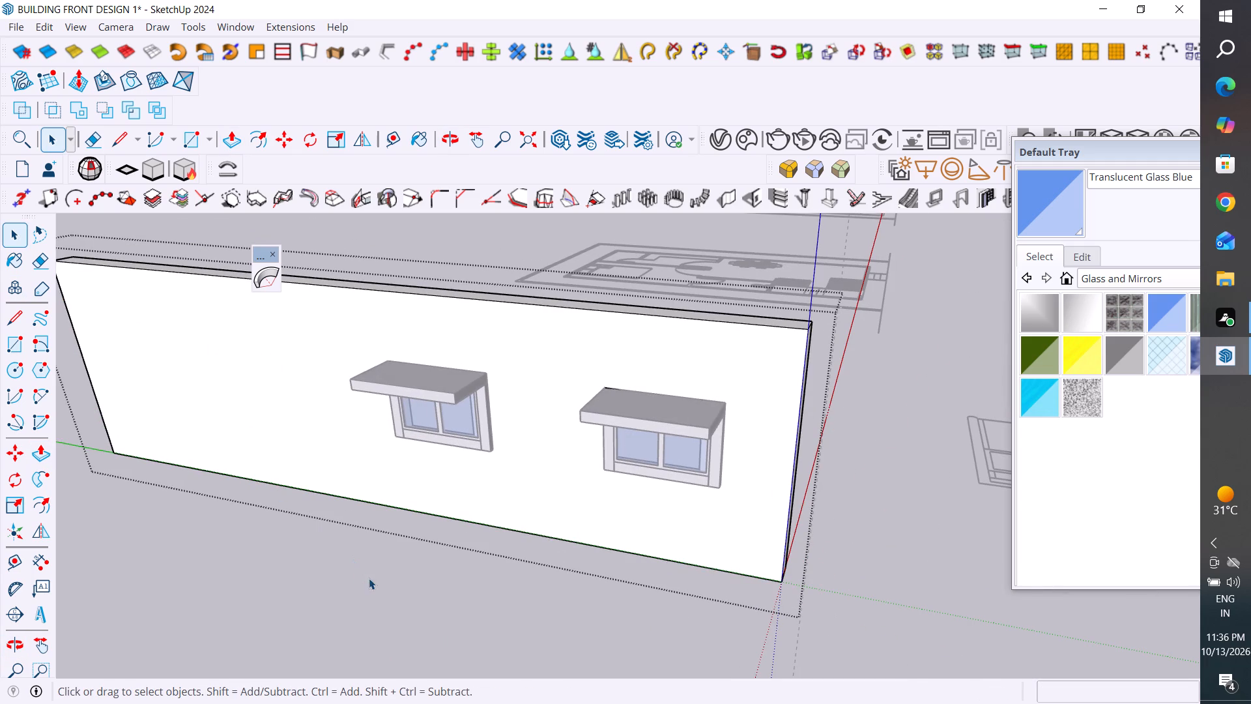
Move the canopied windows slightly along the wall, gripping the lower outer frame corner of the window nearest the wall's end.
middle_drag(656, 461, 706, 402)
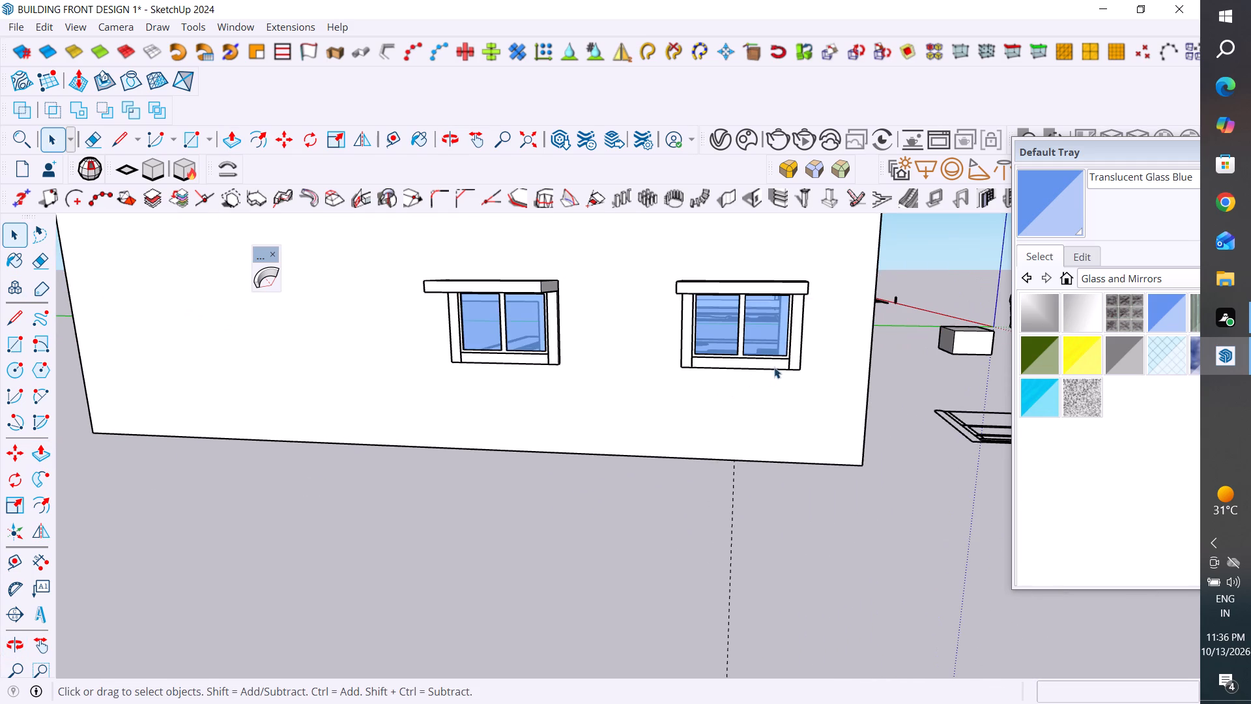
click(784, 363)
scroll(839, 378, up, 3)
middle_drag(839, 376, 699, 398)
scroll(610, 389, up, 6)
key(m)
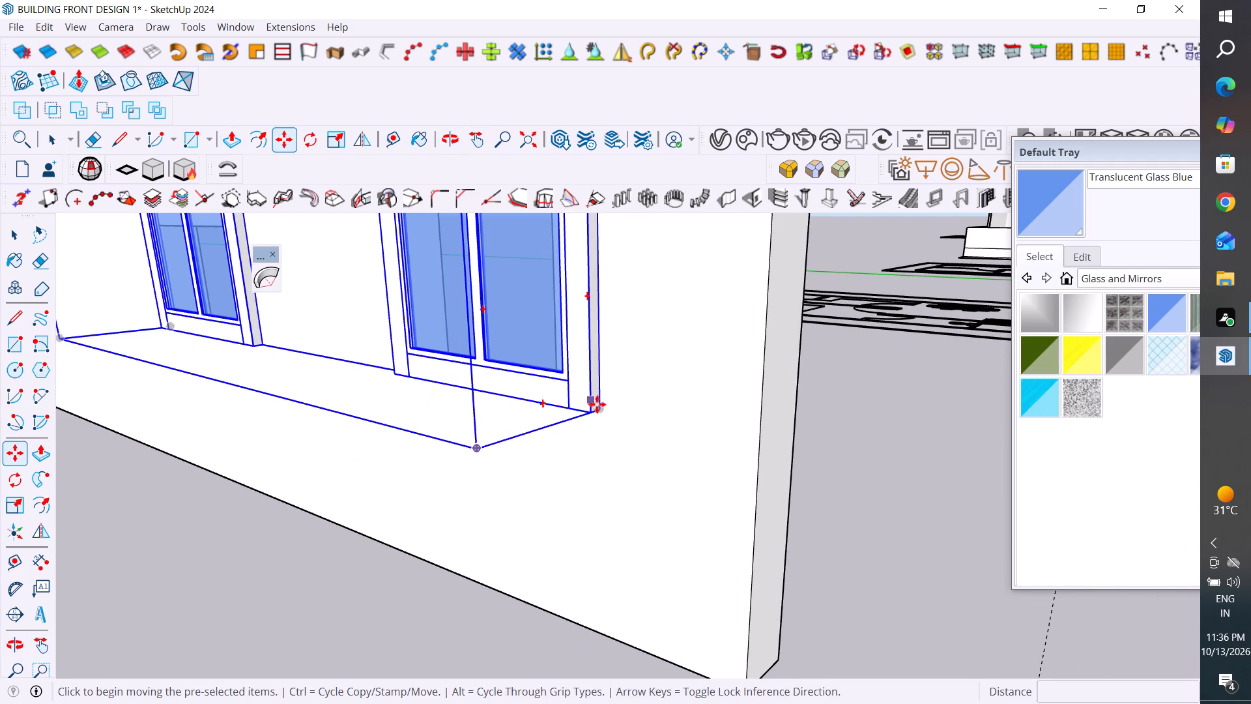
click(602, 409)
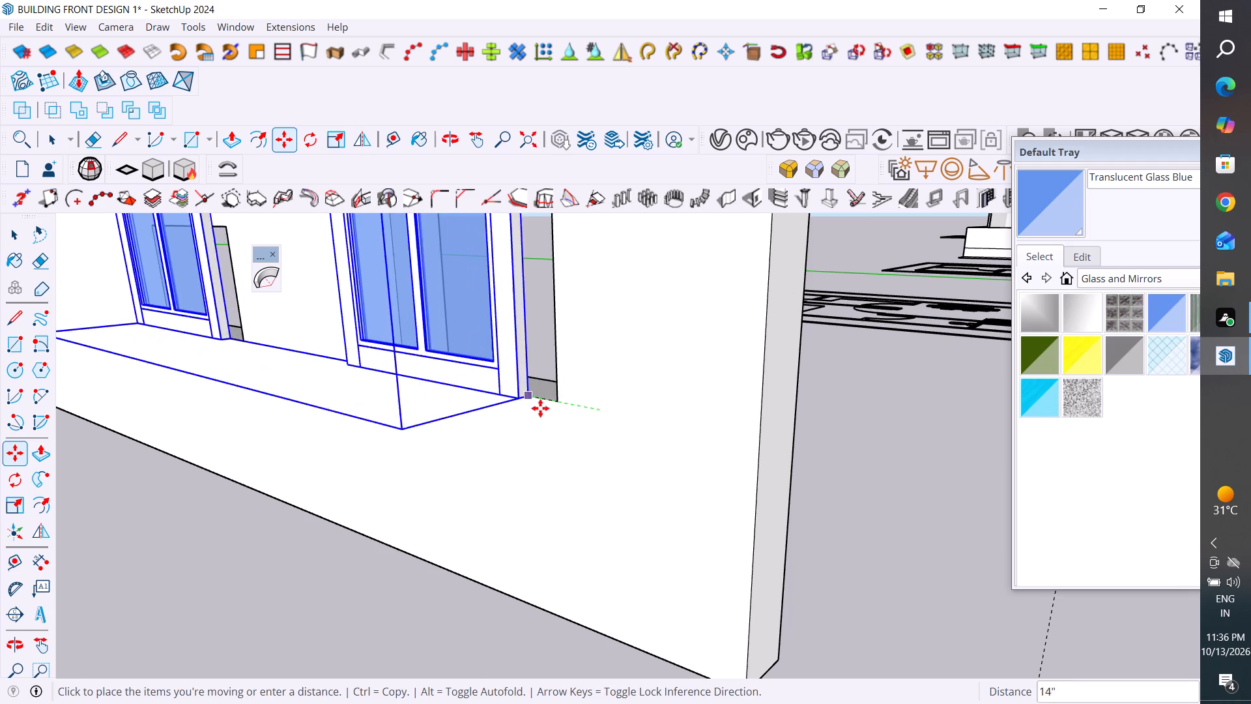
click(574, 418)
Move the canopied windows from the glazed frame's lower corner to the matching bottom corner of the wall opening, aligning them from behind.
middle_drag(812, 405, 756, 445)
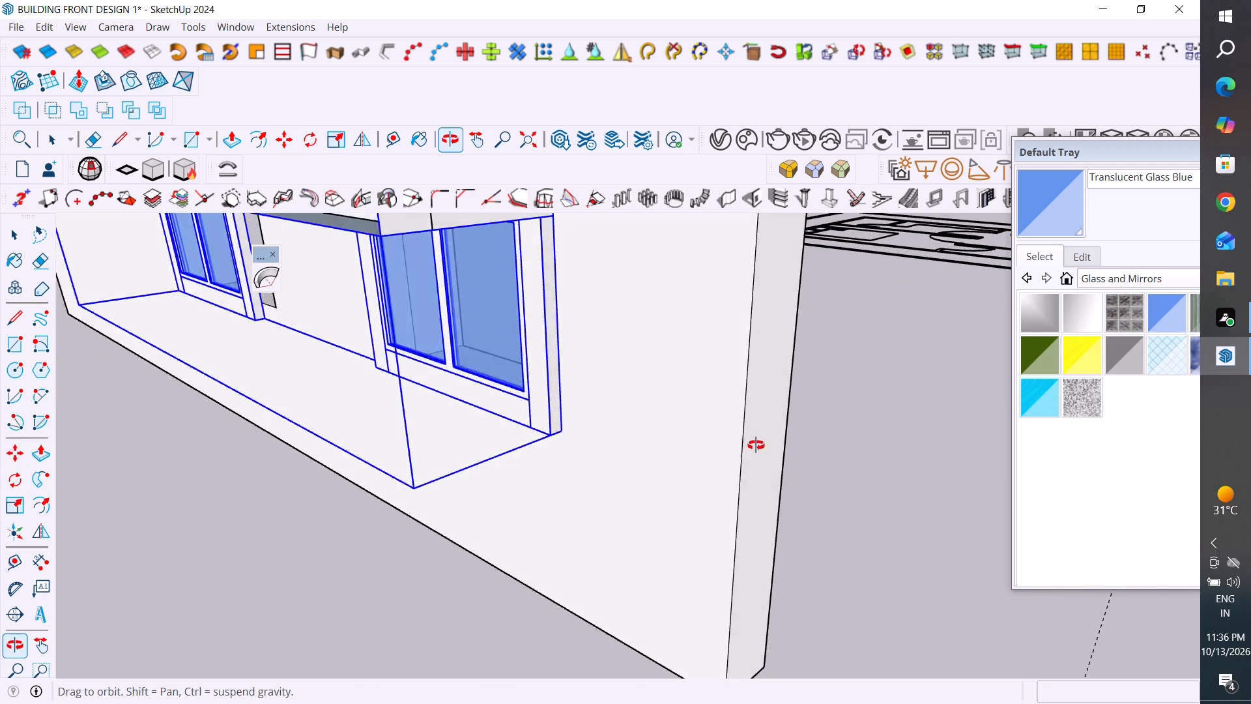
middle_drag(756, 445, 577, 431)
middle_drag(691, 365, 468, 475)
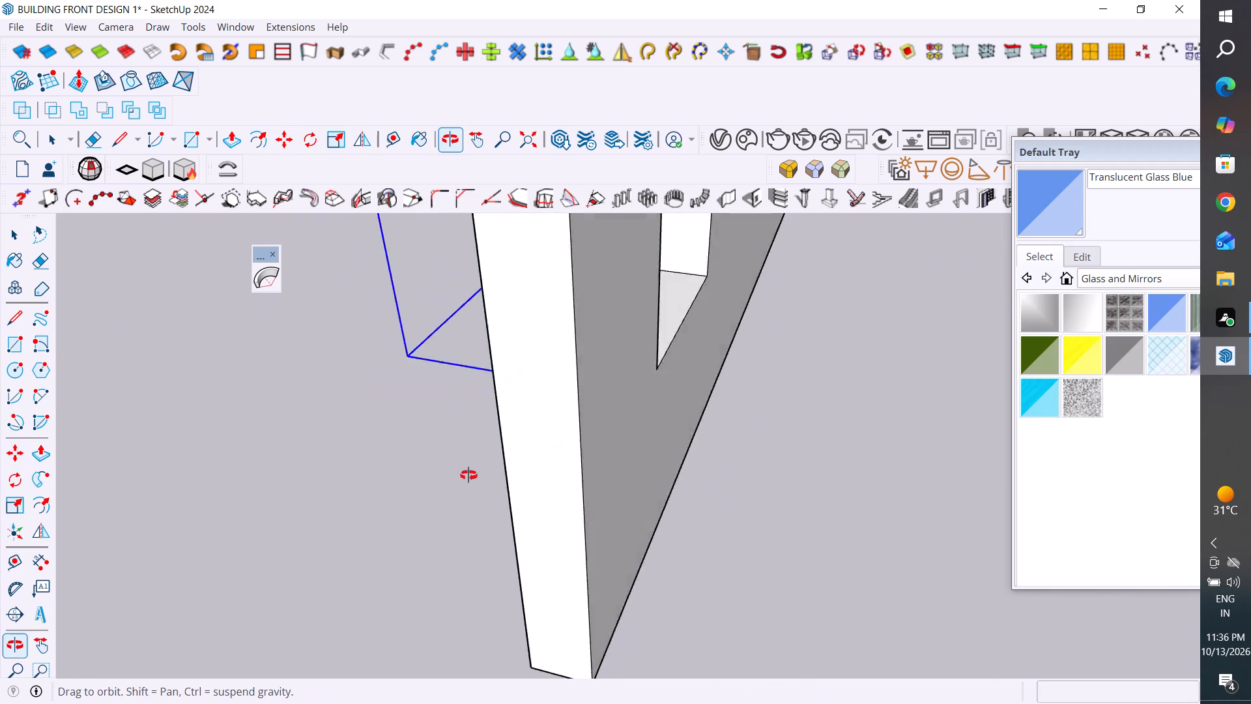
middle_drag(468, 475, 242, 477)
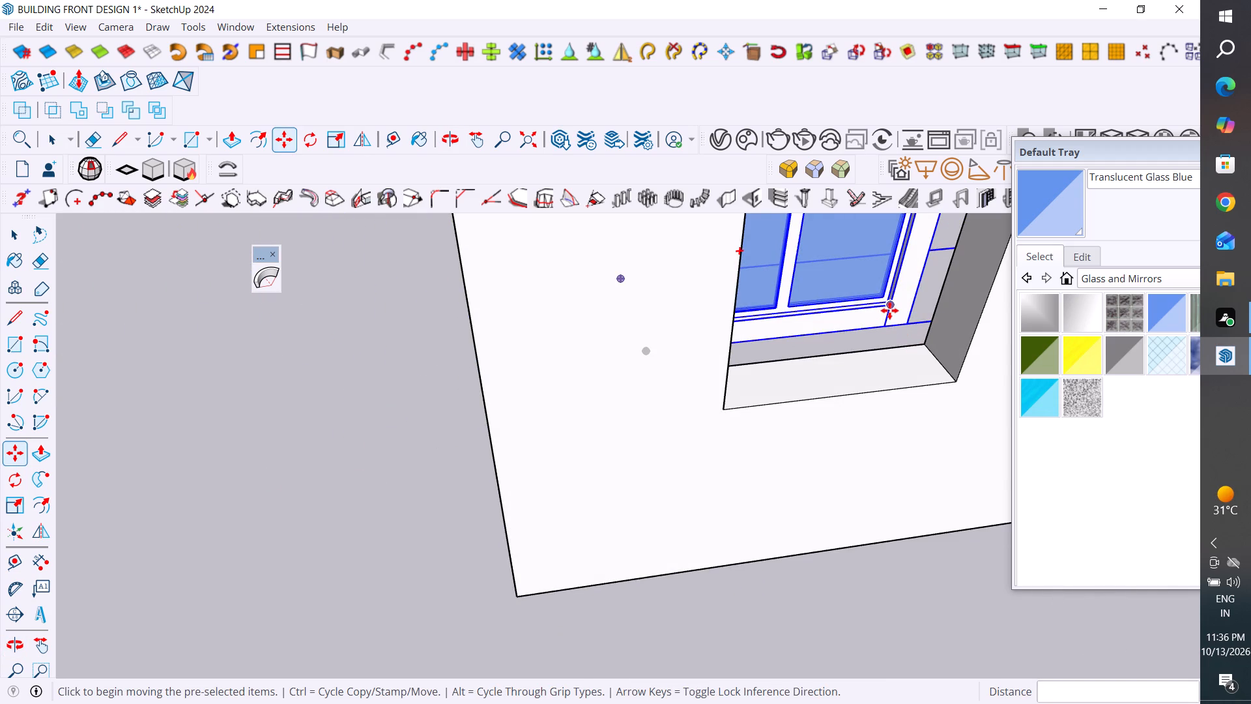
click(889, 309)
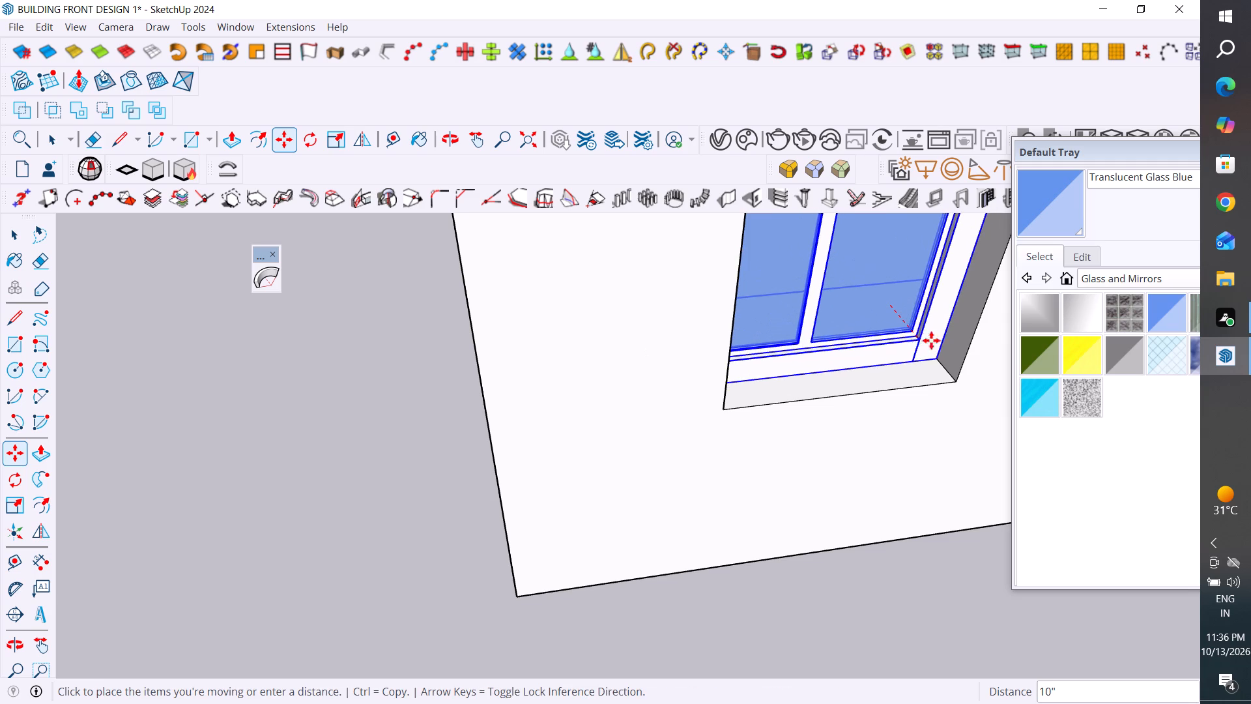
middle_drag(933, 340, 683, 273)
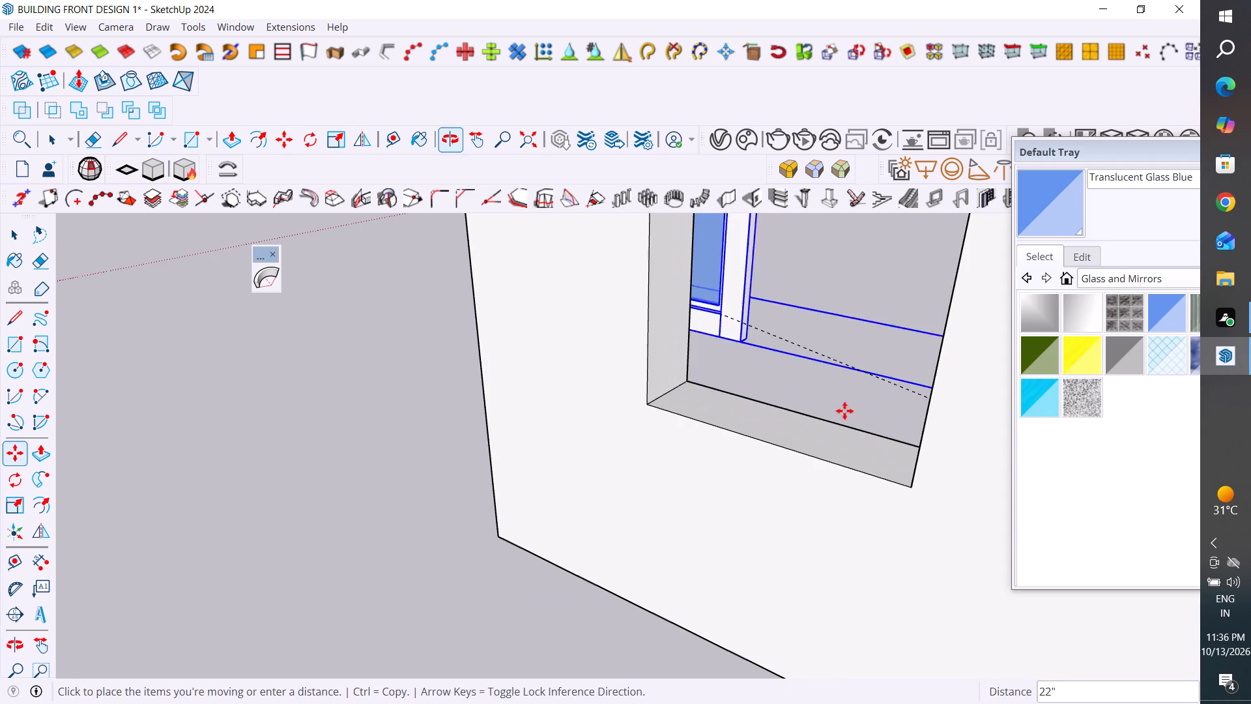
middle_drag(929, 436, 938, 450)
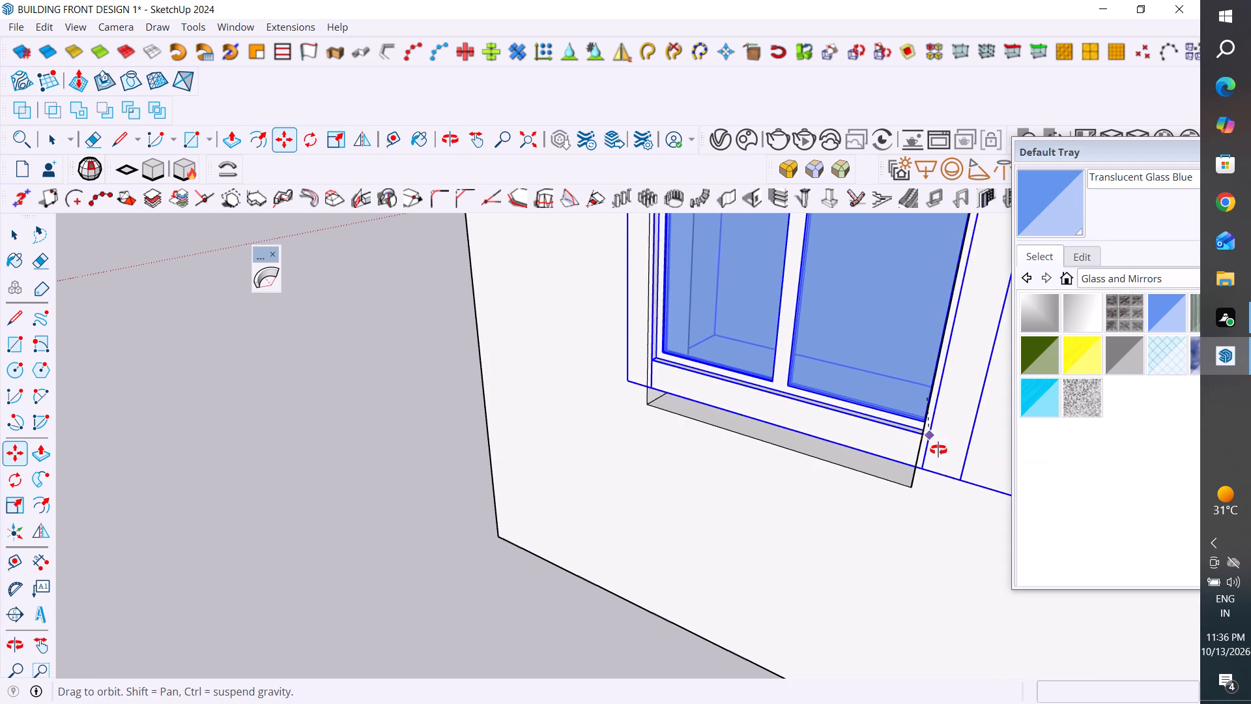
middle_drag(938, 450, 1020, 557)
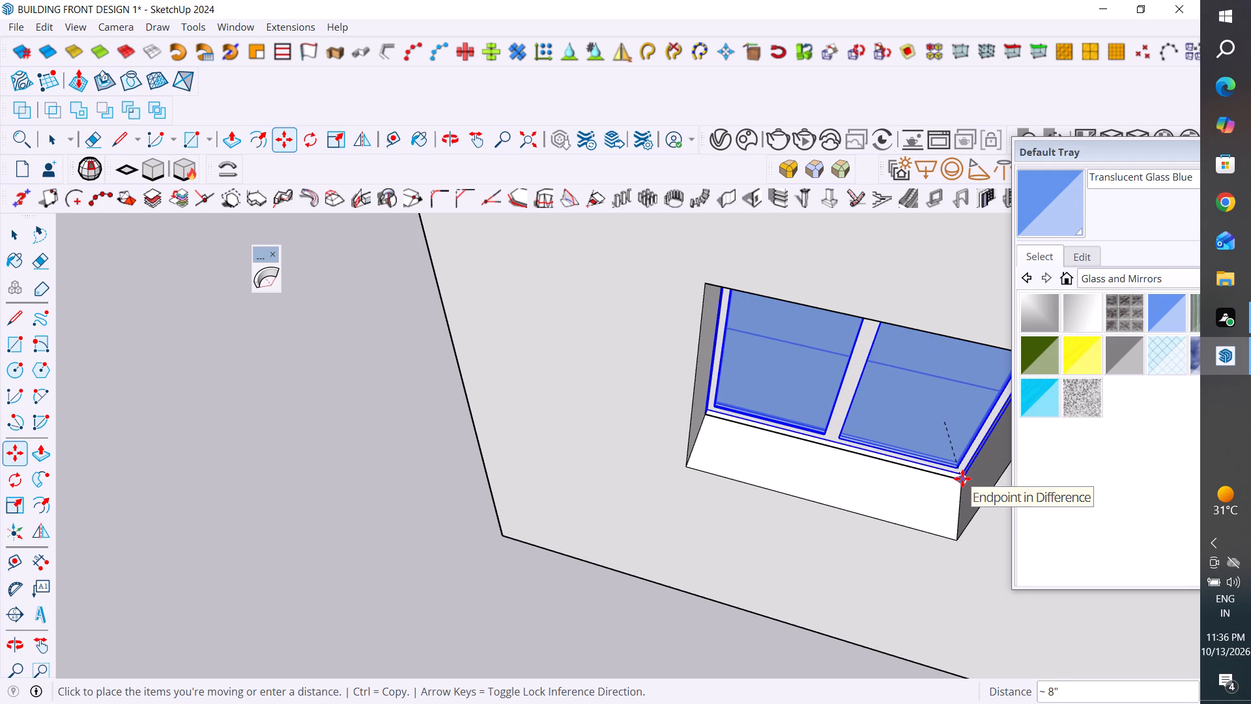
click(958, 478)
scroll(931, 495, down, 4)
scroll(963, 494, up, 20)
scroll(963, 494, up, 5)
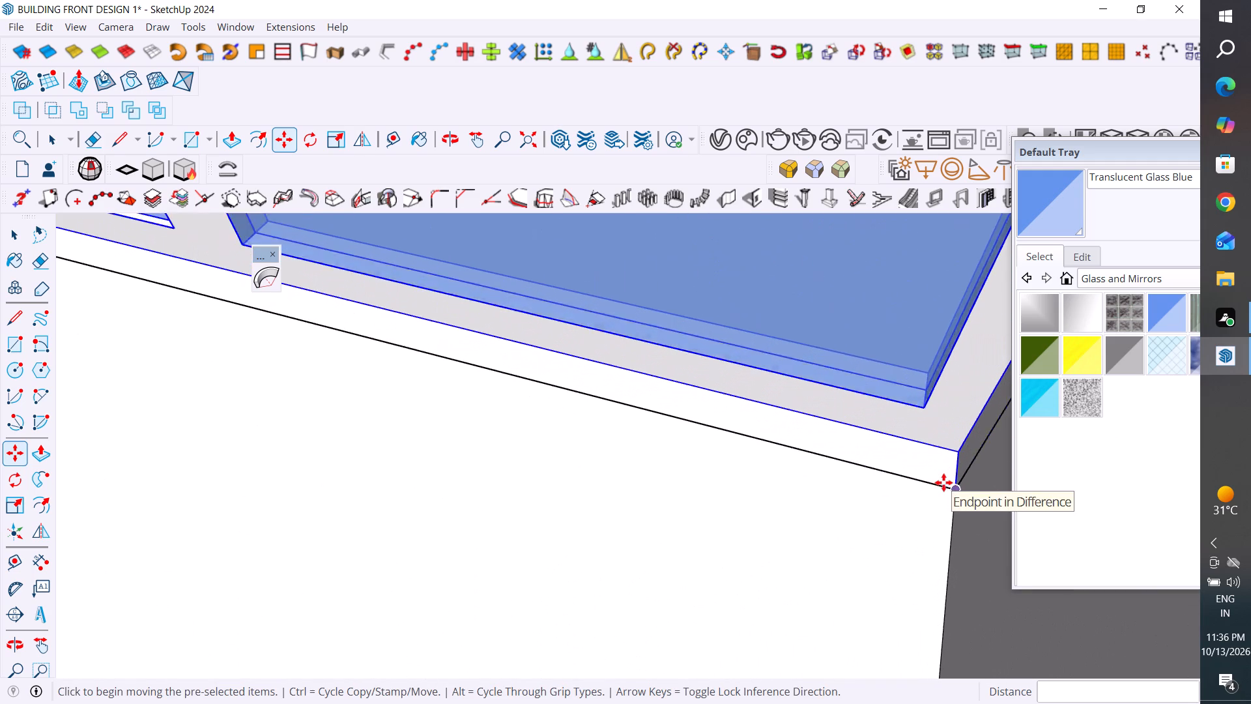
scroll(943, 482, up, 1)
middle_drag(911, 516, 990, 654)
scroll(990, 654, up, 1)
scroll(915, 441, down, 4)
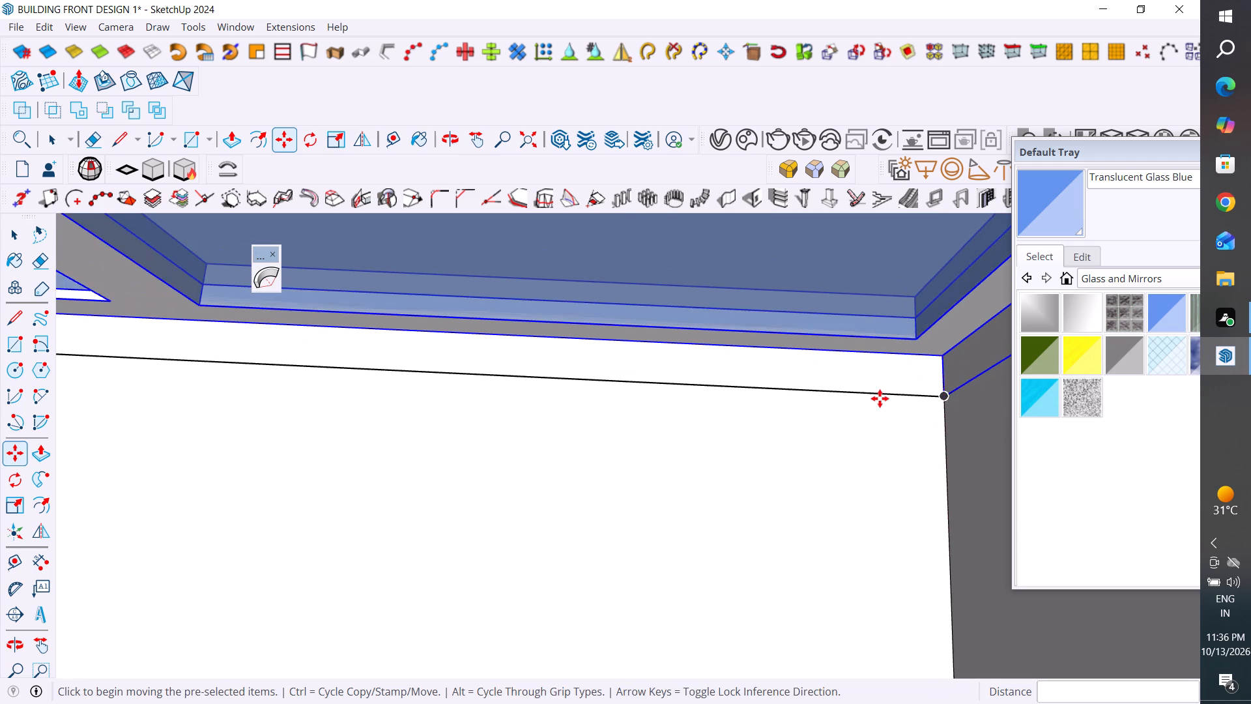
scroll(878, 398, down, 13)
click(16, 237)
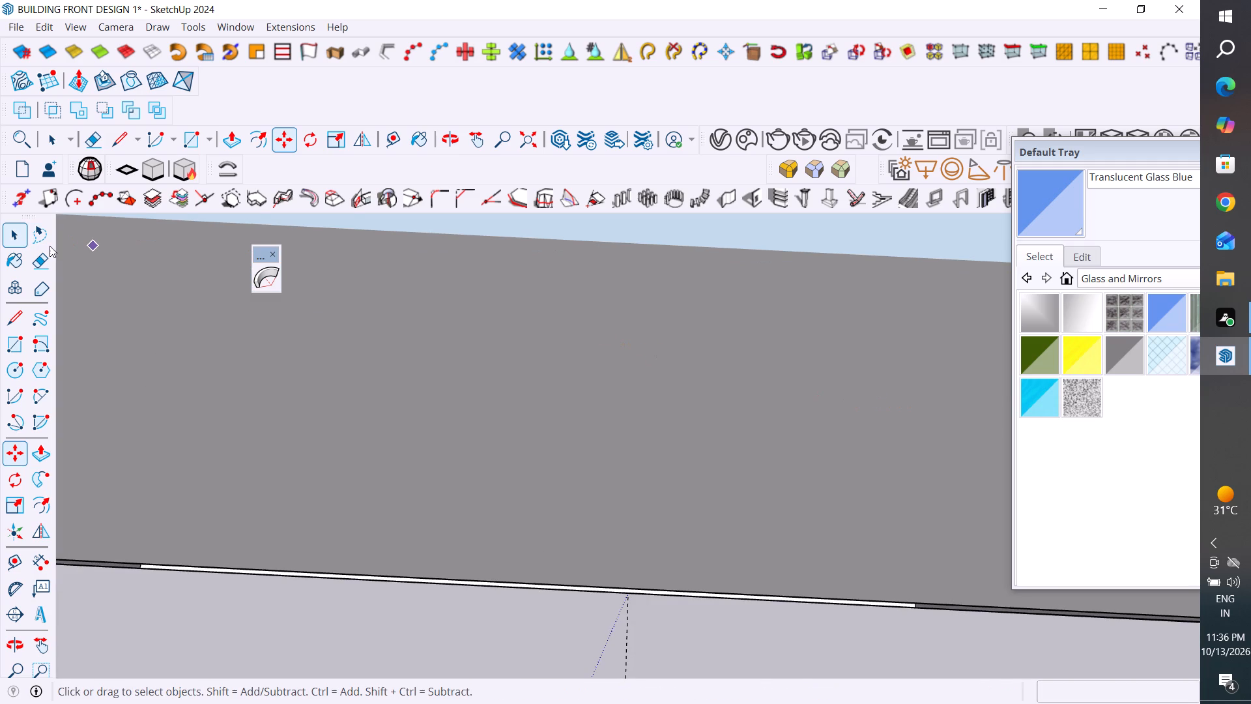
Move the canopied windows up about 4" along the opening's side edge, gripping the glazed frame's upper corner.
scroll(471, 392, down, 19)
middle_drag(470, 442, 533, 235)
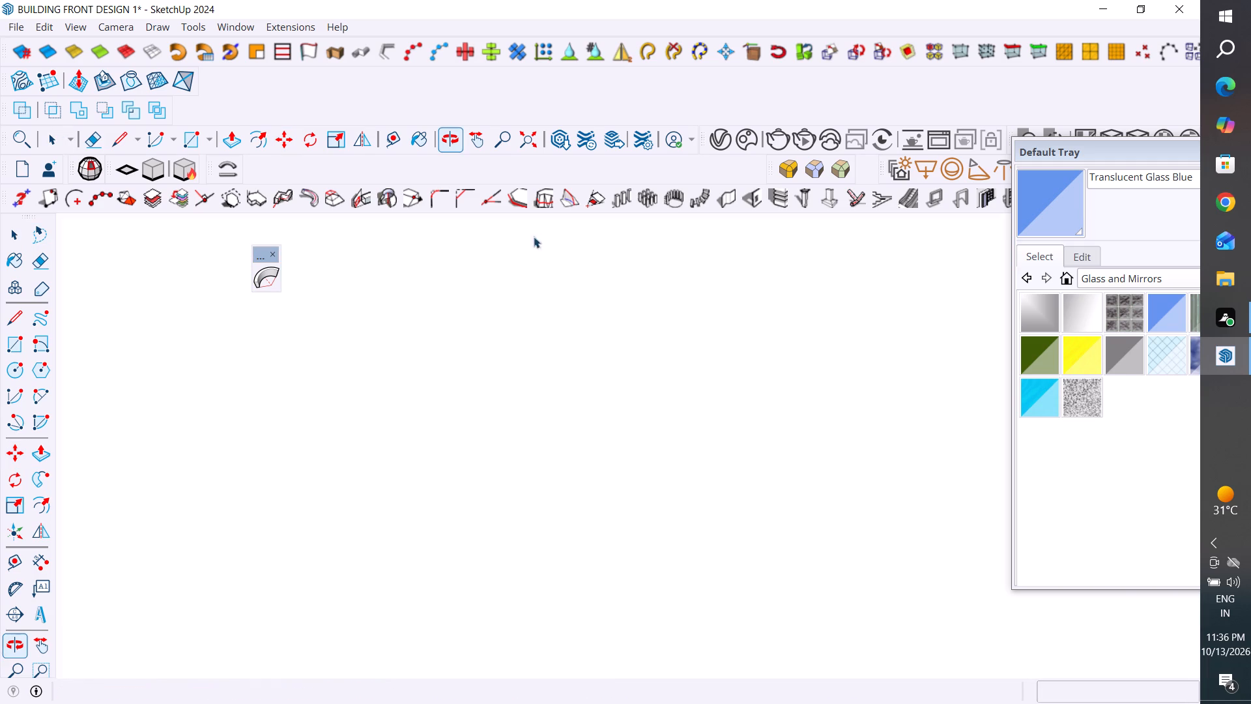
scroll(552, 385, down, 20)
scroll(482, 475, down, 7)
scroll(345, 444, down, 4)
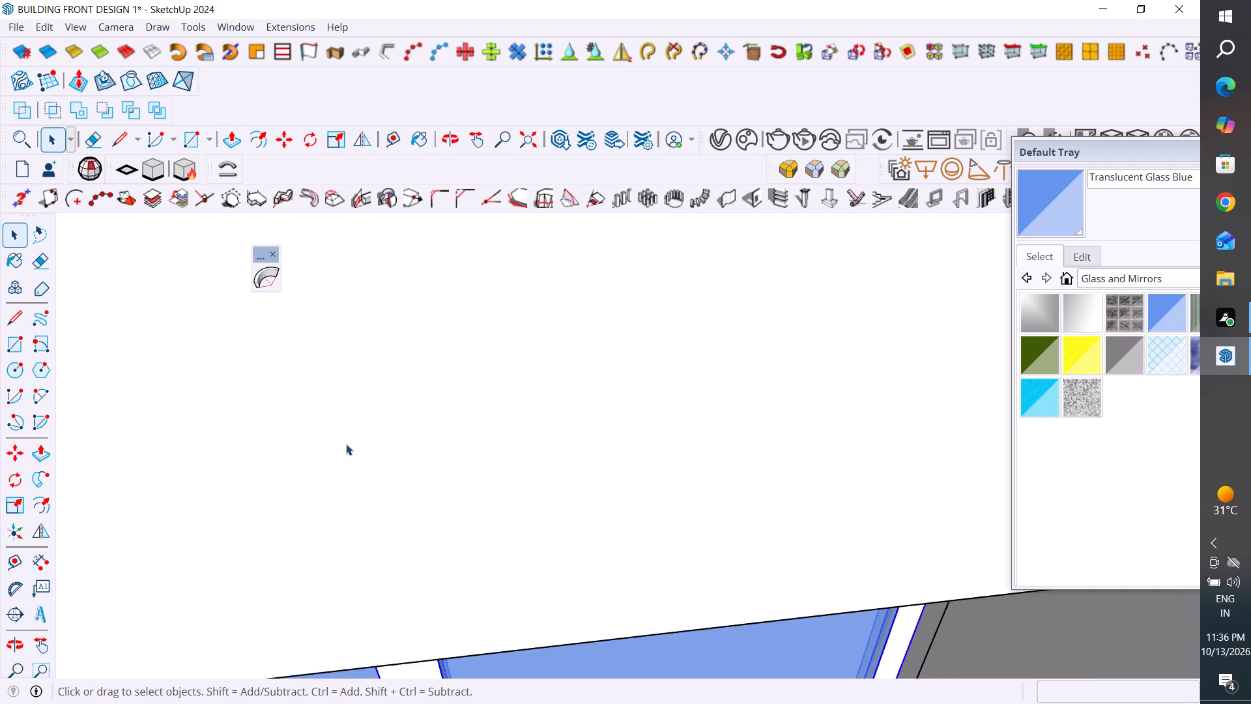
scroll(346, 444, down, 20)
scroll(346, 444, down, 11)
middle_drag(376, 527, 435, 439)
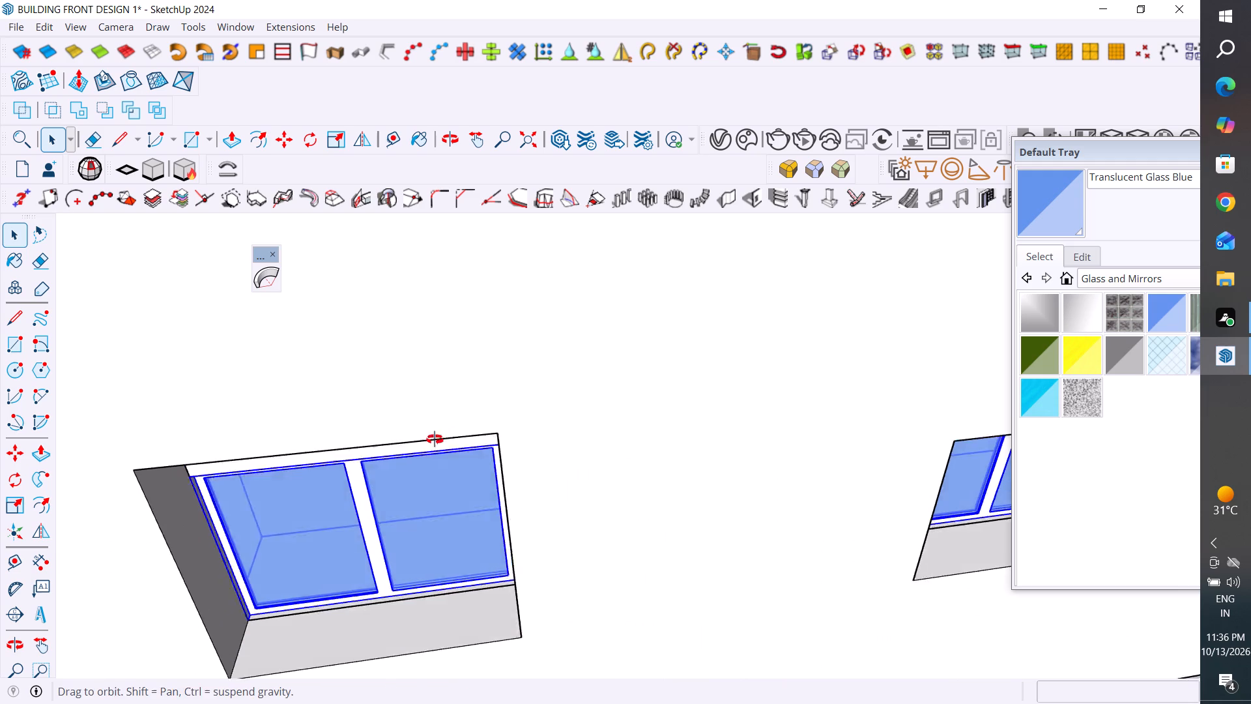
middle_drag(435, 439, 538, 311)
scroll(562, 372, up, 3)
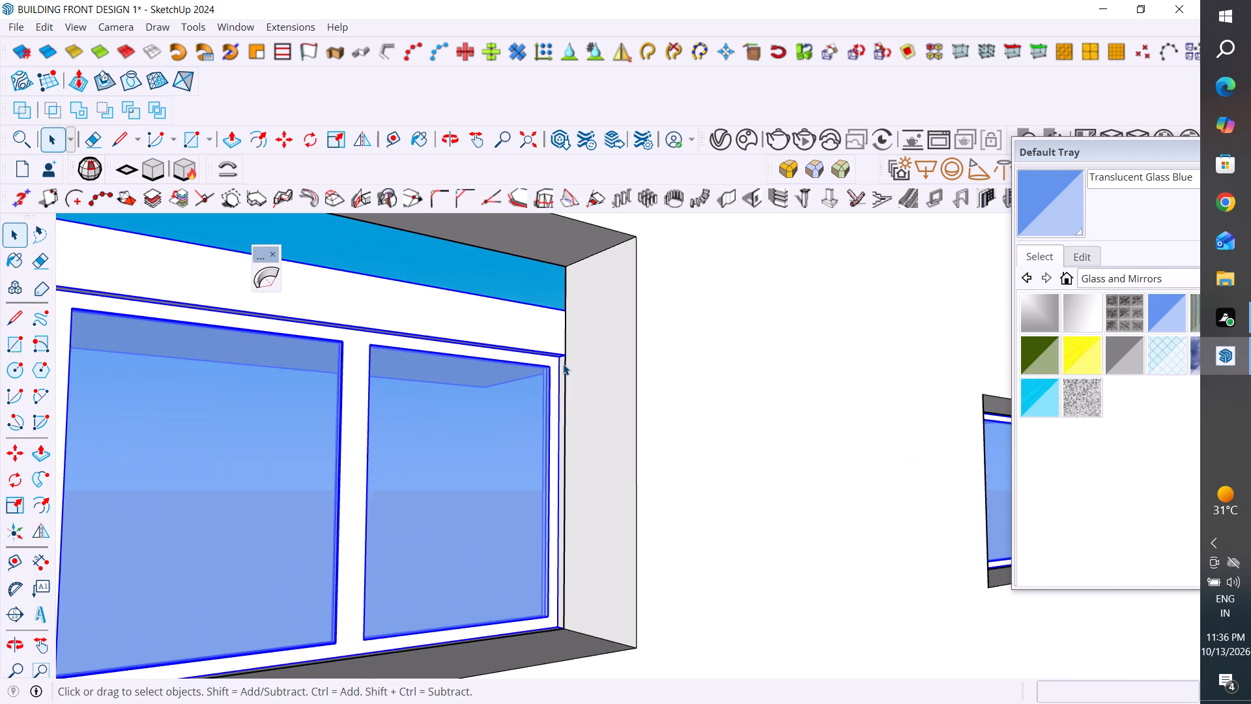
scroll(563, 364, down, 3)
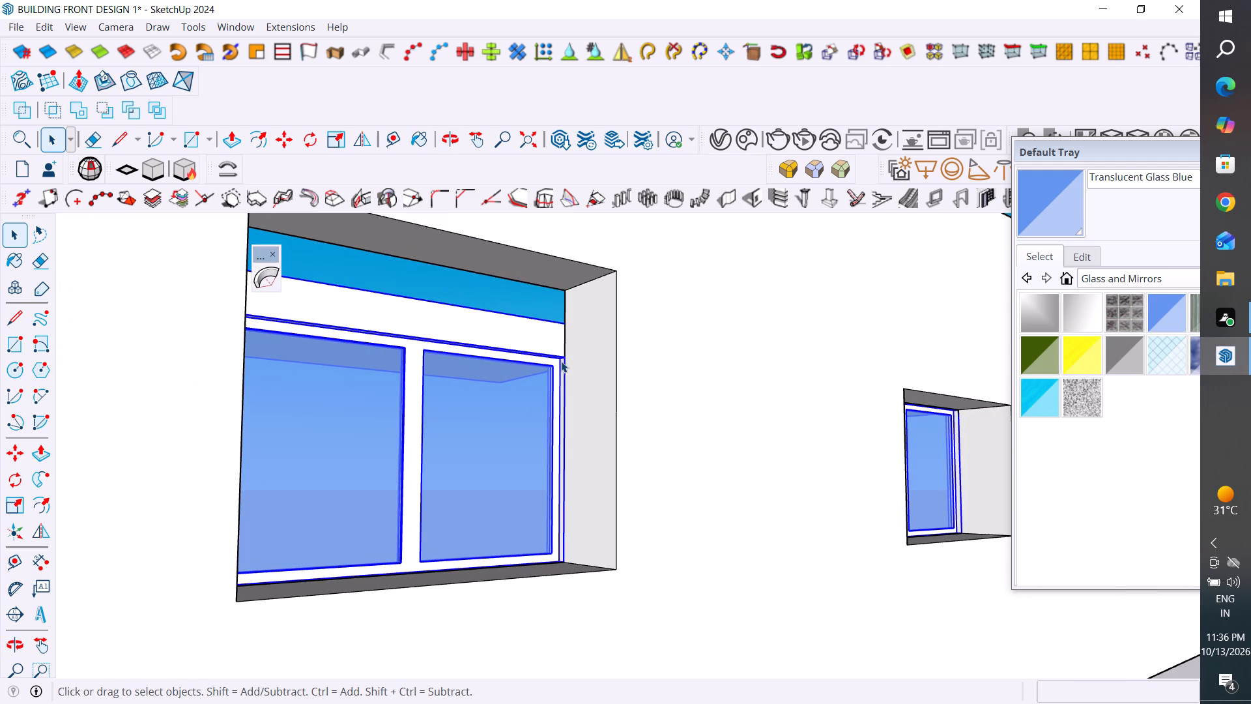
key(m)
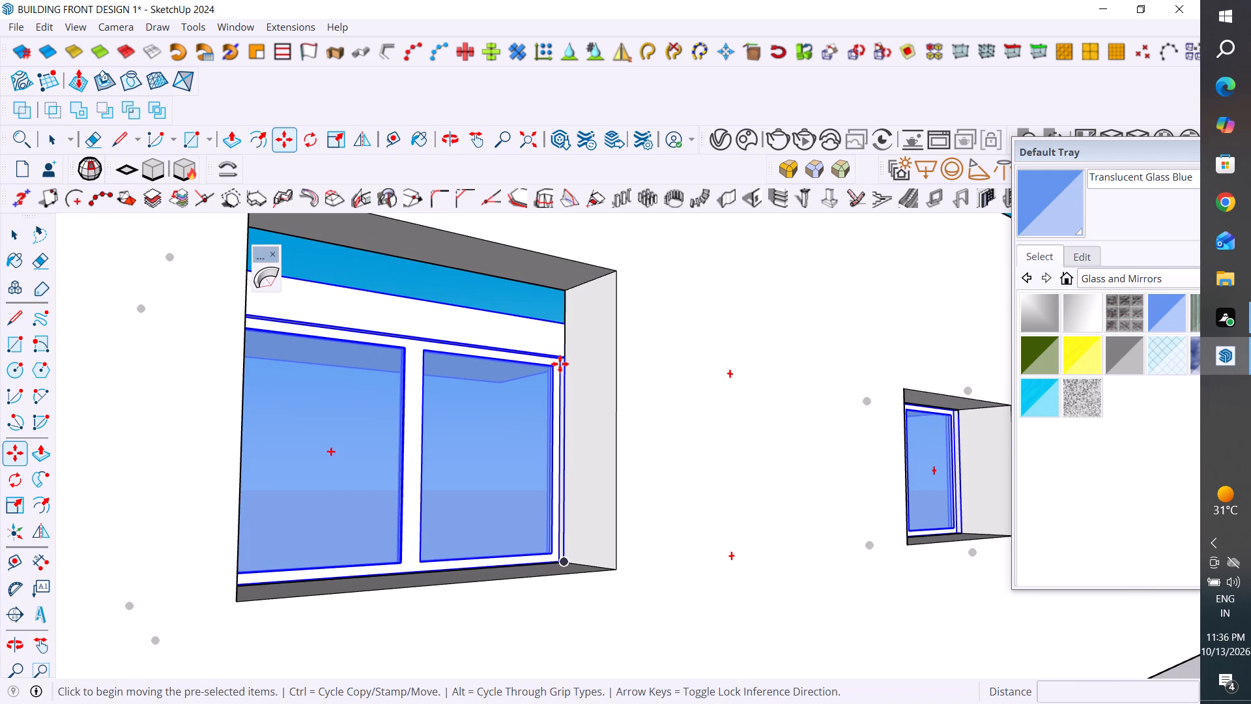
click(560, 354)
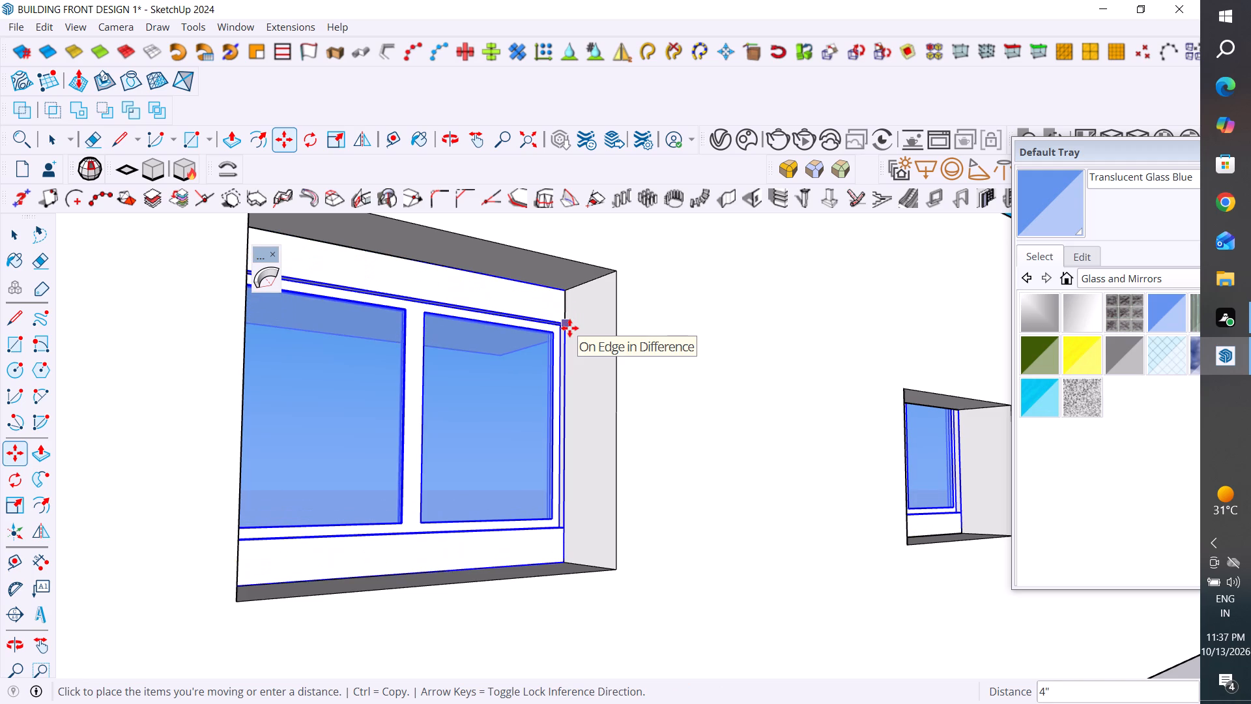
click(569, 328)
Inspect the canopied windows' fit in the wall openings from the back, the wall's end and the front, and clear the selection.
scroll(575, 570, up, 3)
scroll(572, 565, down, 4)
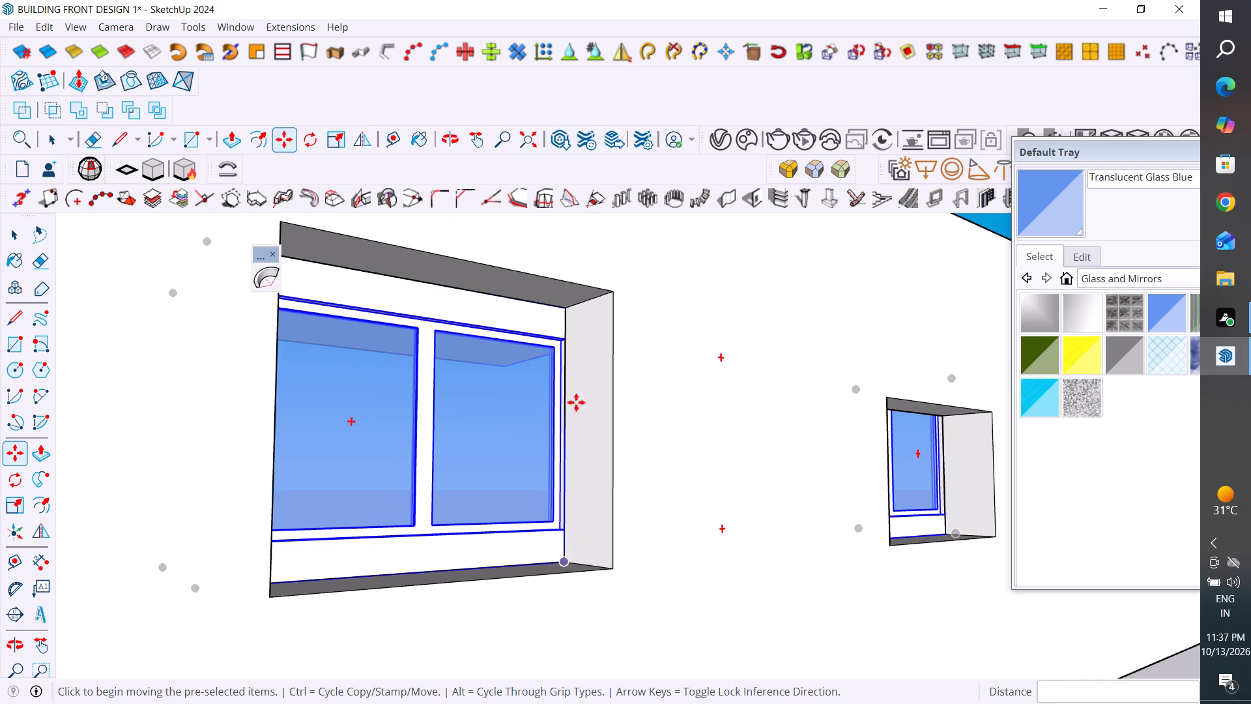
middle_drag(565, 323, 536, 426)
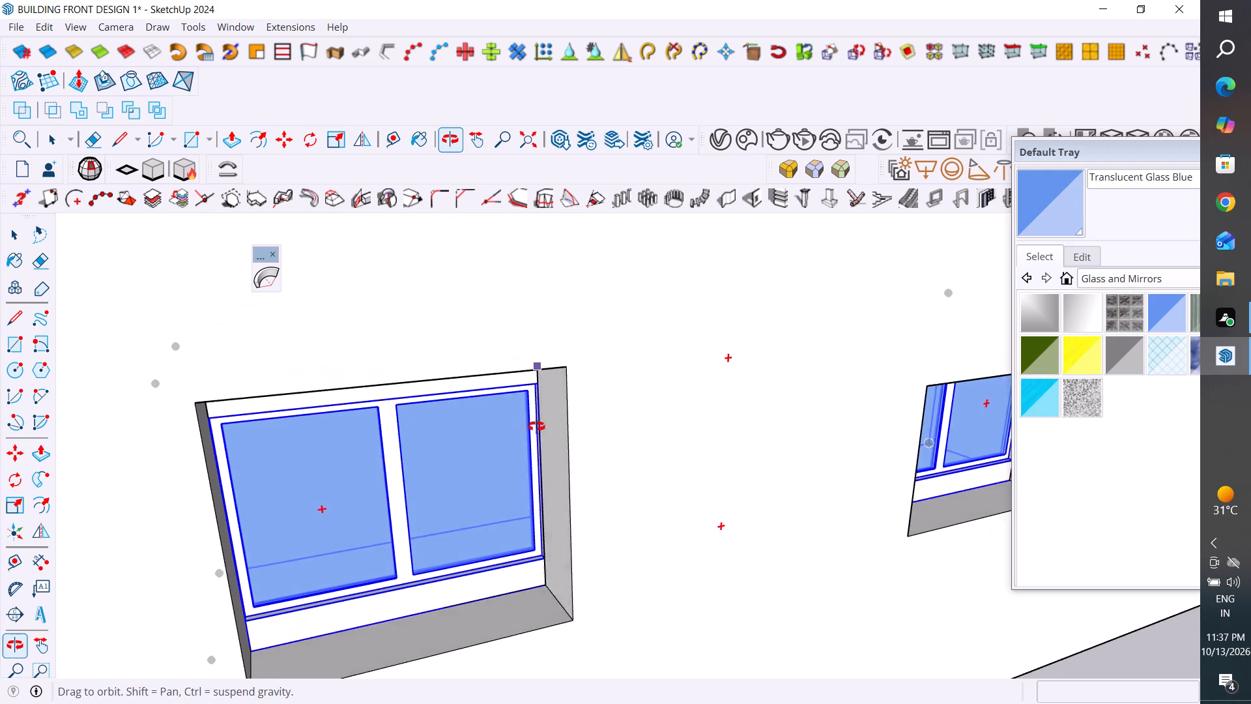
middle_drag(536, 426, 659, 432)
scroll(704, 440, down, 11)
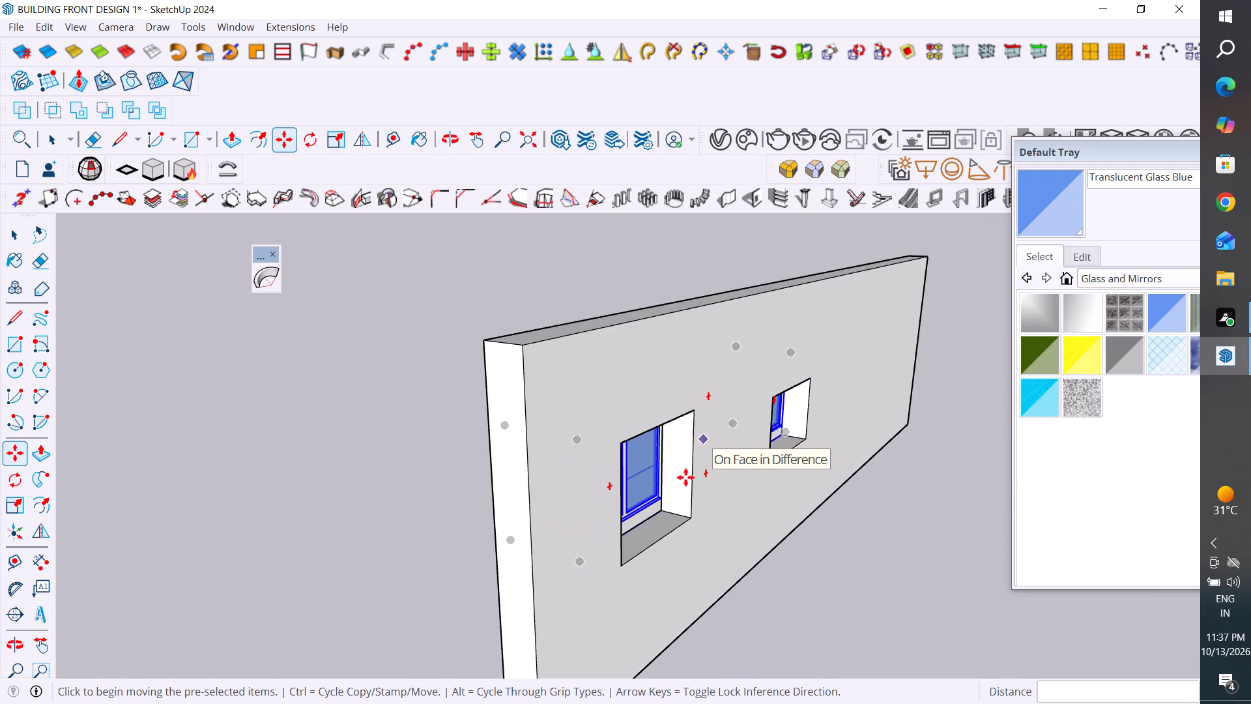
middle_drag(669, 502, 1006, 509)
middle_drag(719, 548, 946, 424)
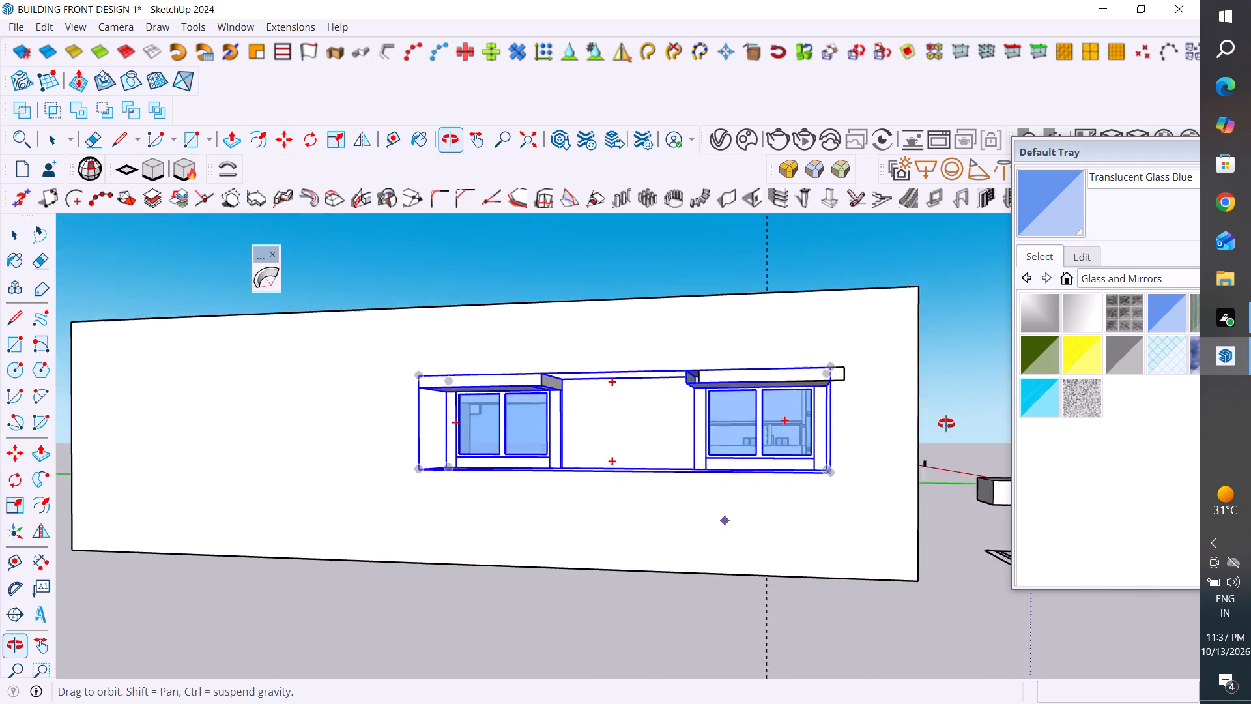
middle_drag(946, 424, 539, 470)
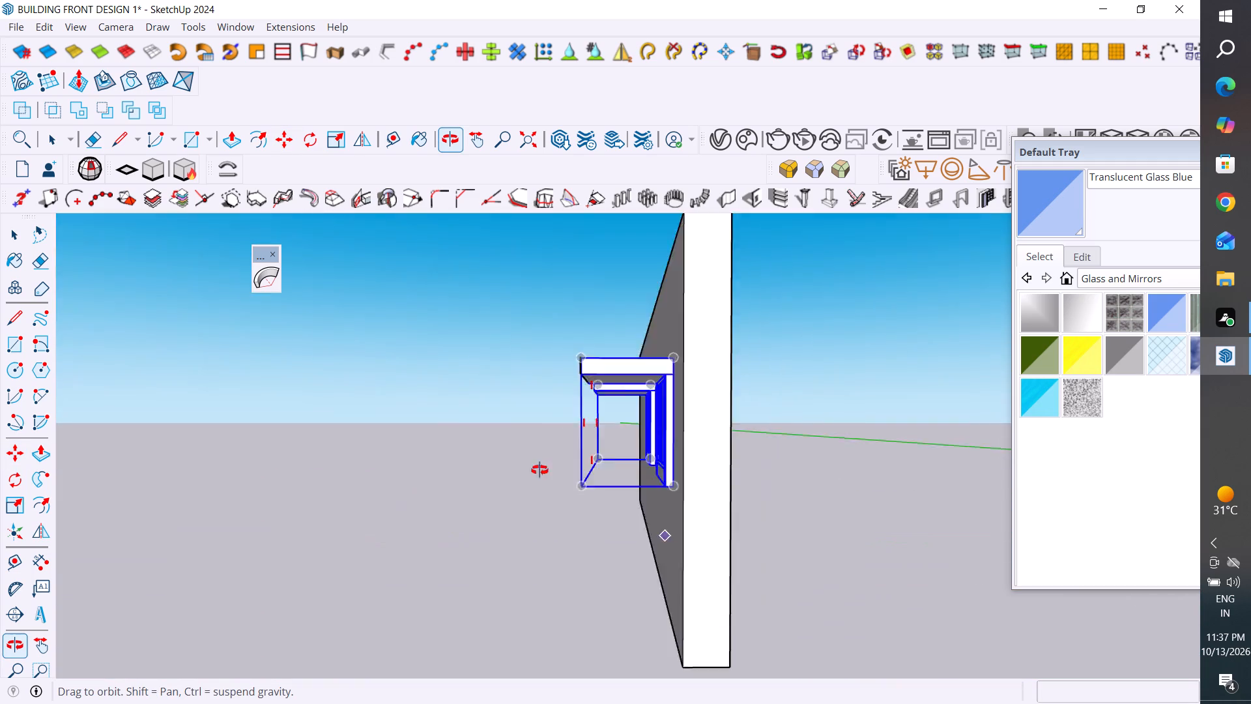
middle_drag(539, 470, 262, 486)
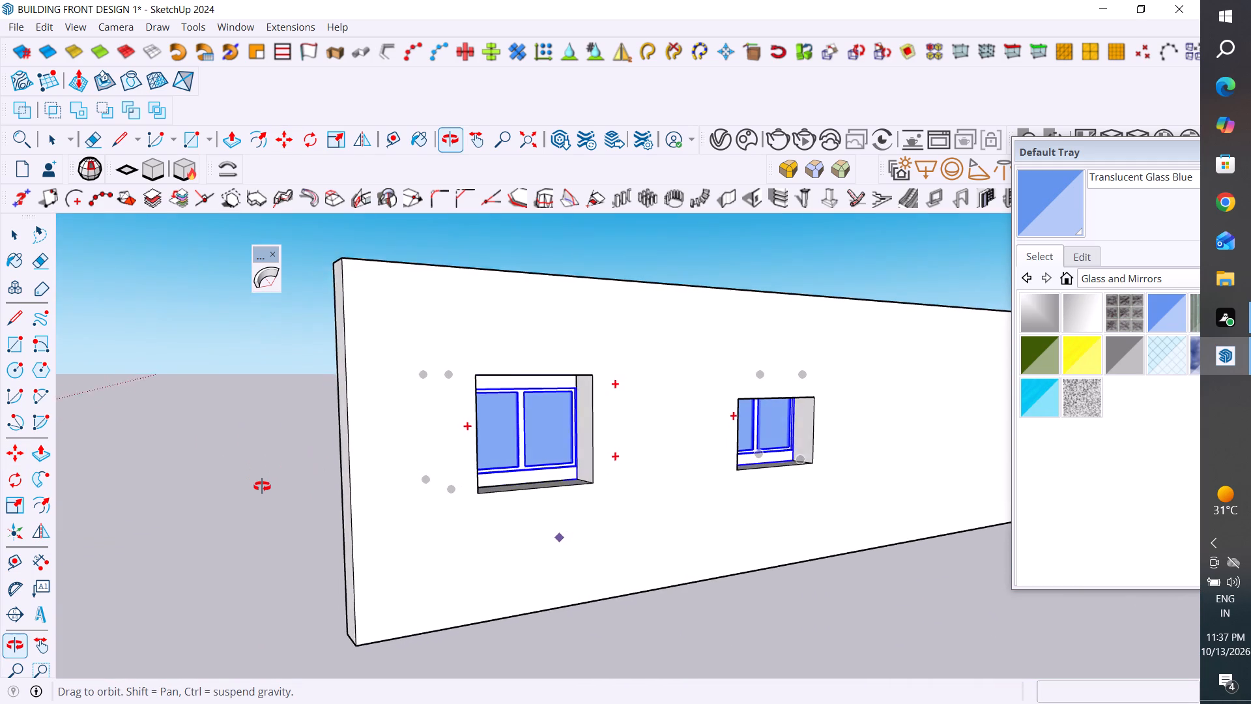
middle_drag(262, 486, 787, 430)
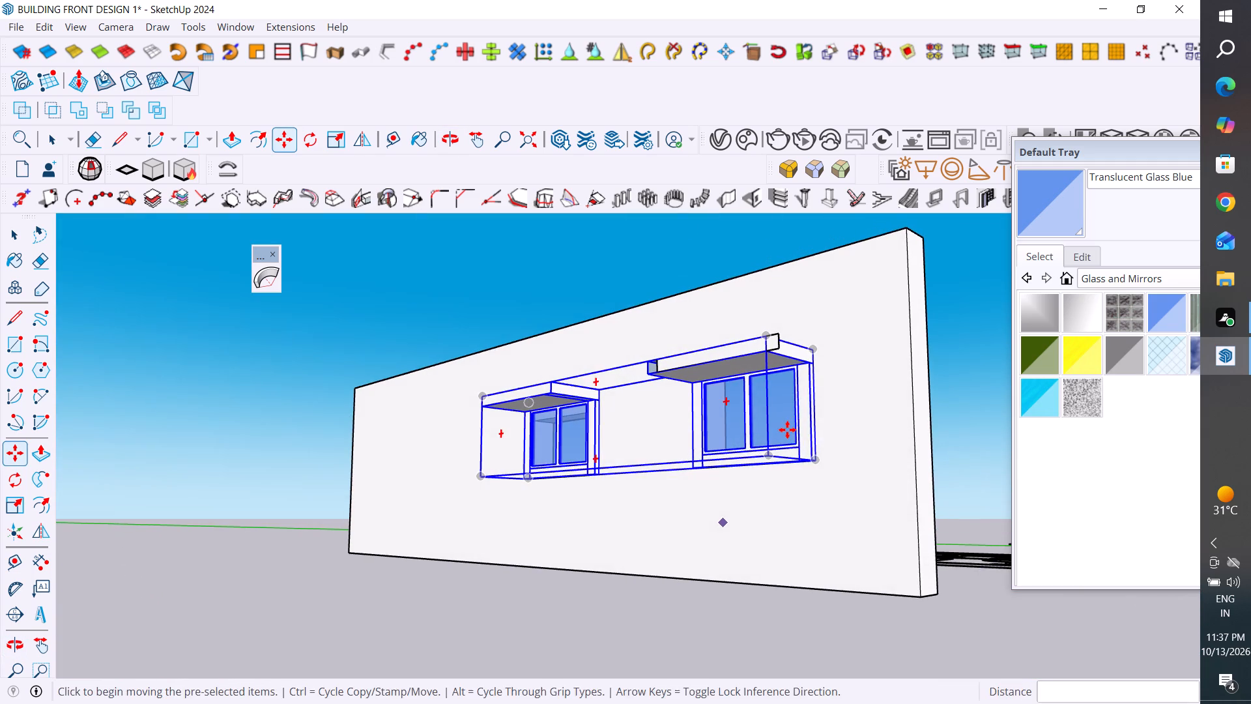
middle_drag(789, 432, 897, 559)
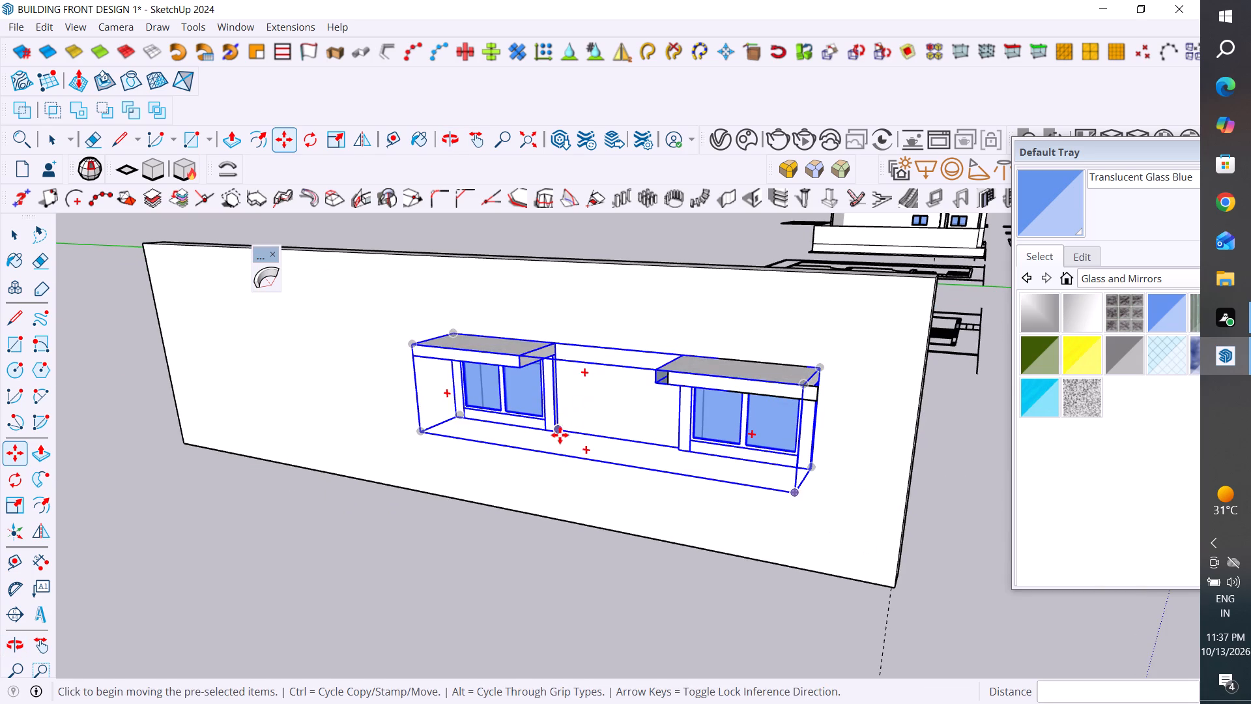
click(17, 232)
click(109, 369)
Explode the group containing the two canopied windows.
middle_drag(528, 520, 852, 503)
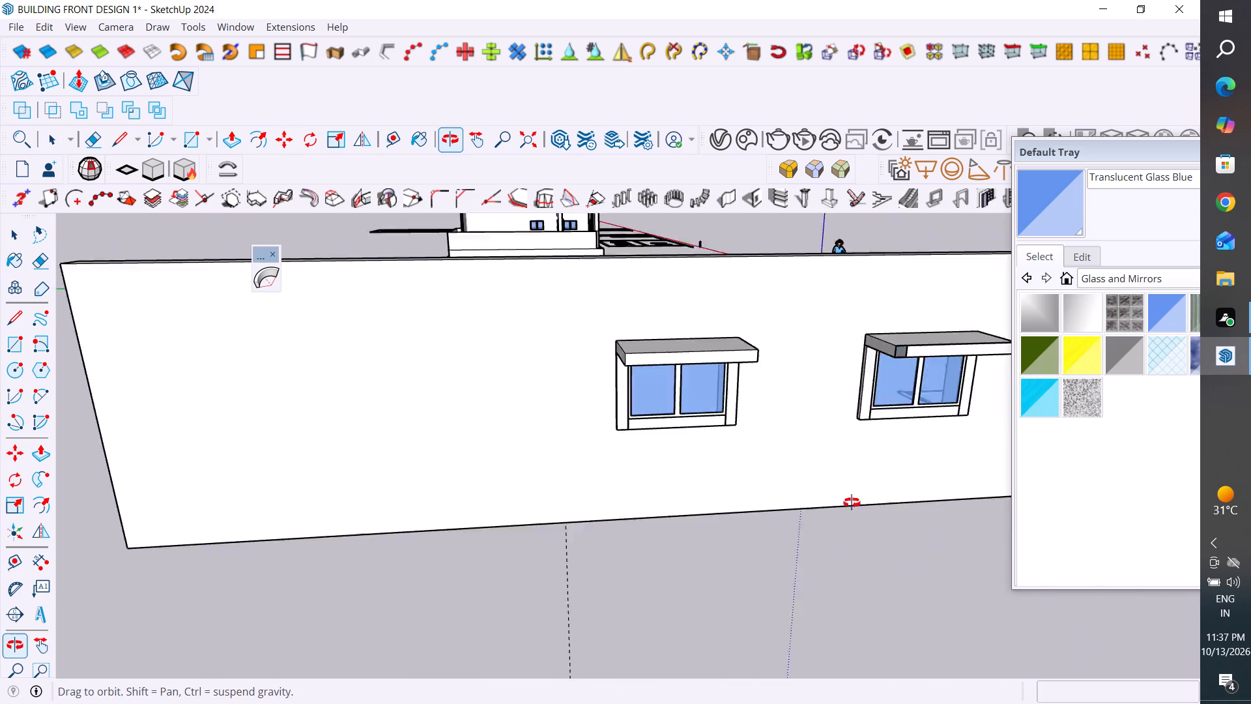
middle_drag(852, 503, 870, 509)
scroll(650, 467, down, 3)
middle_drag(671, 484, 848, 615)
scroll(680, 381, down, 4)
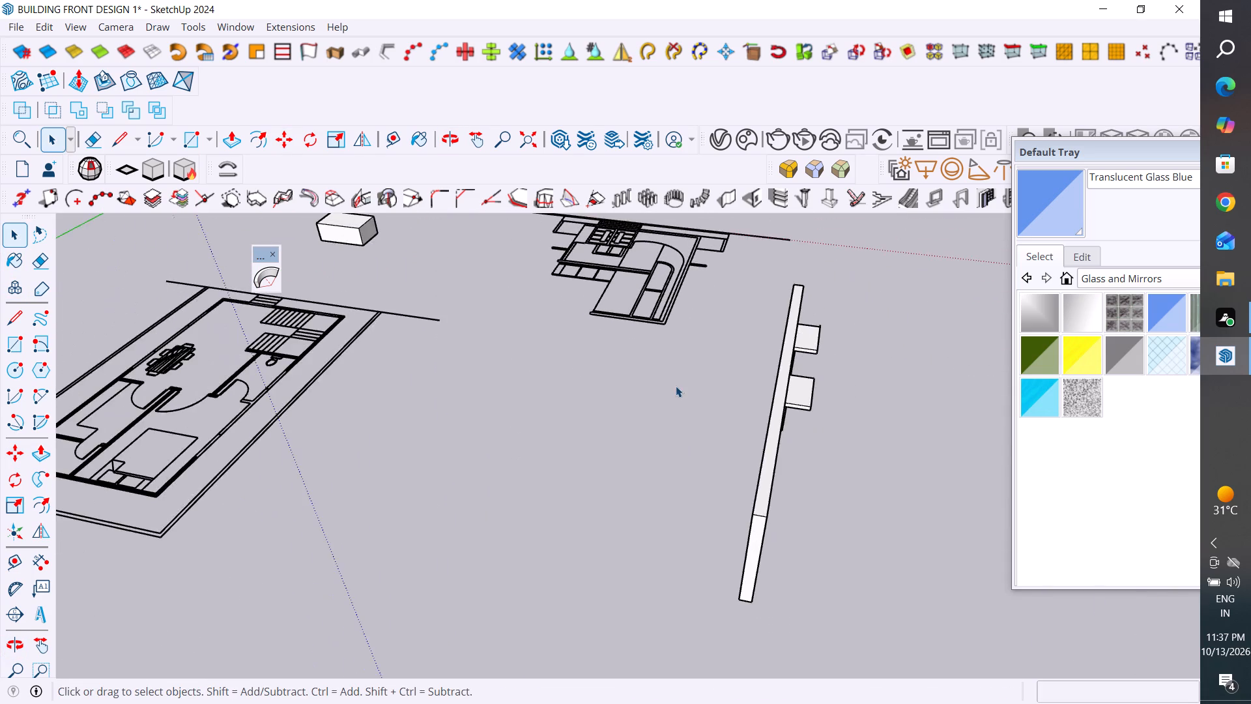
middle_drag(672, 400, 645, 499)
click(781, 511)
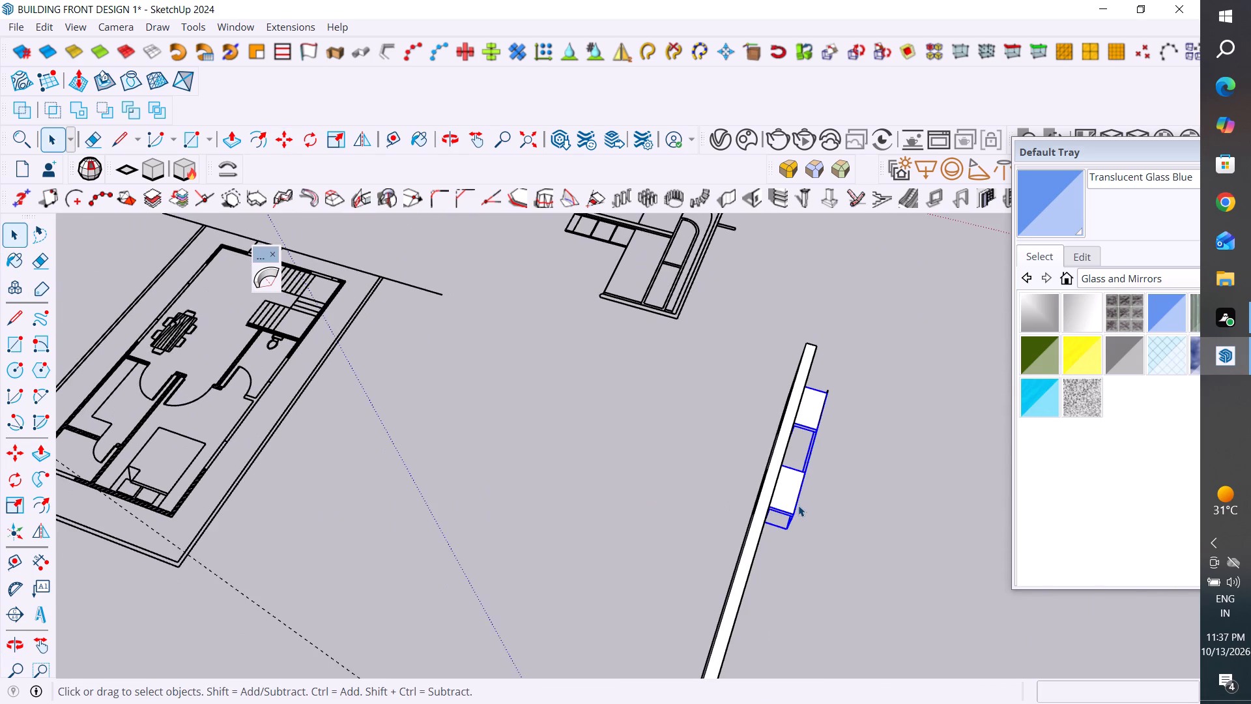
right_click(790, 490)
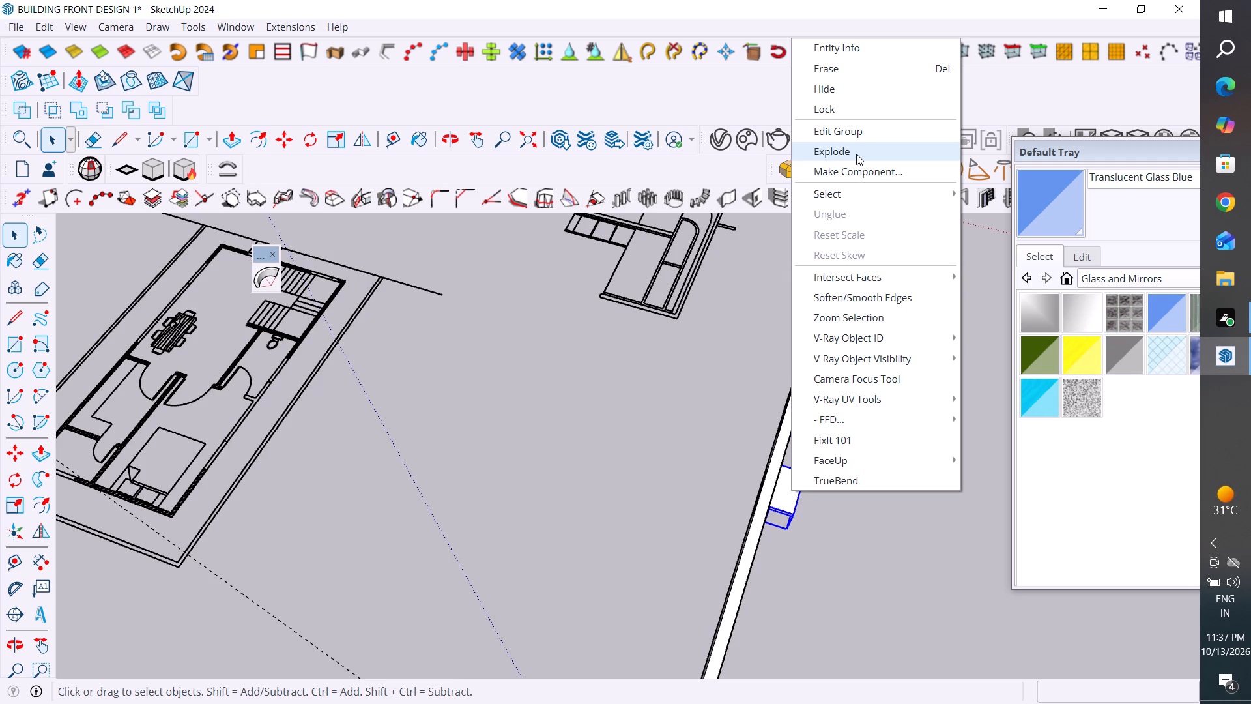
click(856, 154)
Delete the small leftover face at the front corner of the canopy nearest the wall's end.
middle_drag(861, 506, 600, 303)
scroll(723, 310, up, 3)
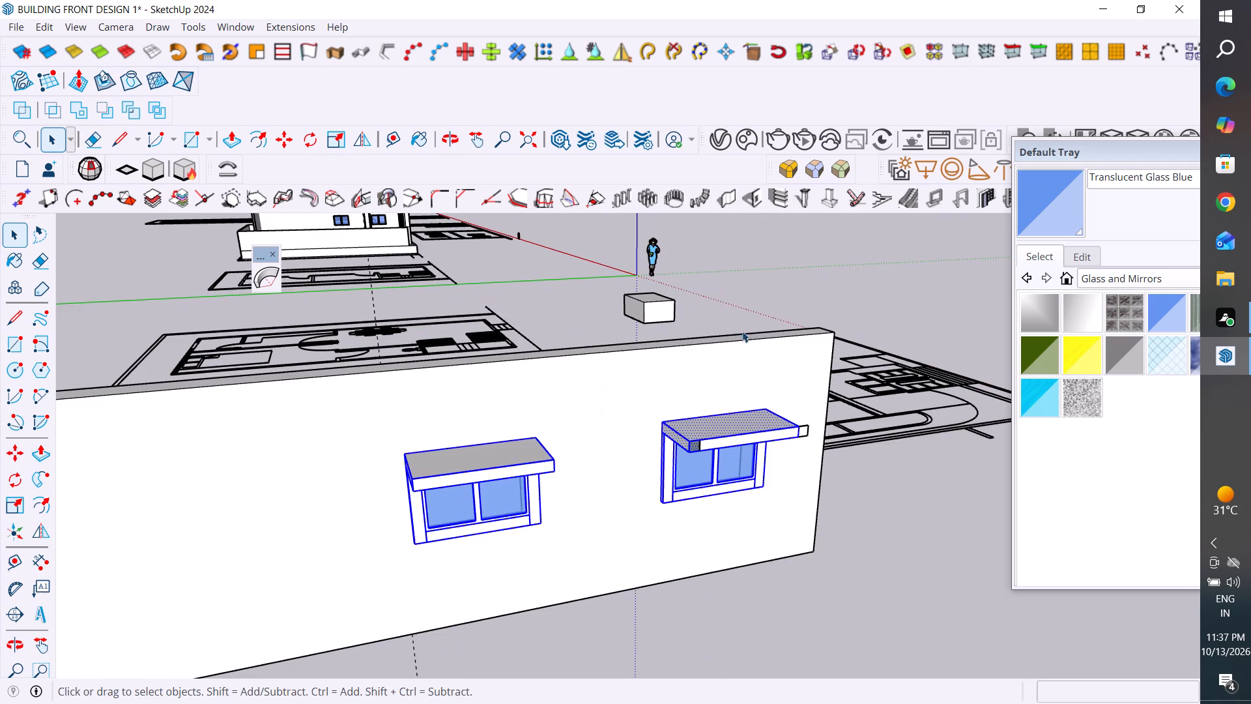
middle_drag(812, 454, 652, 463)
scroll(496, 478, up, 4)
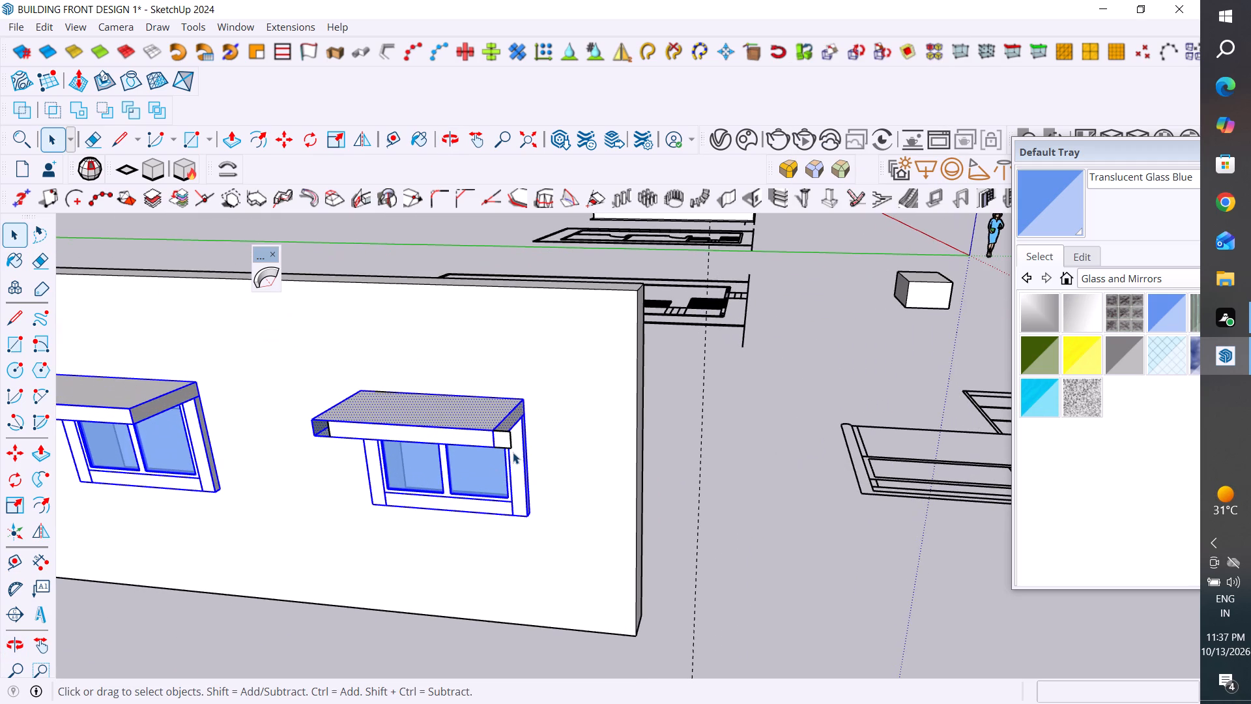
click(507, 443)
key(Delete)
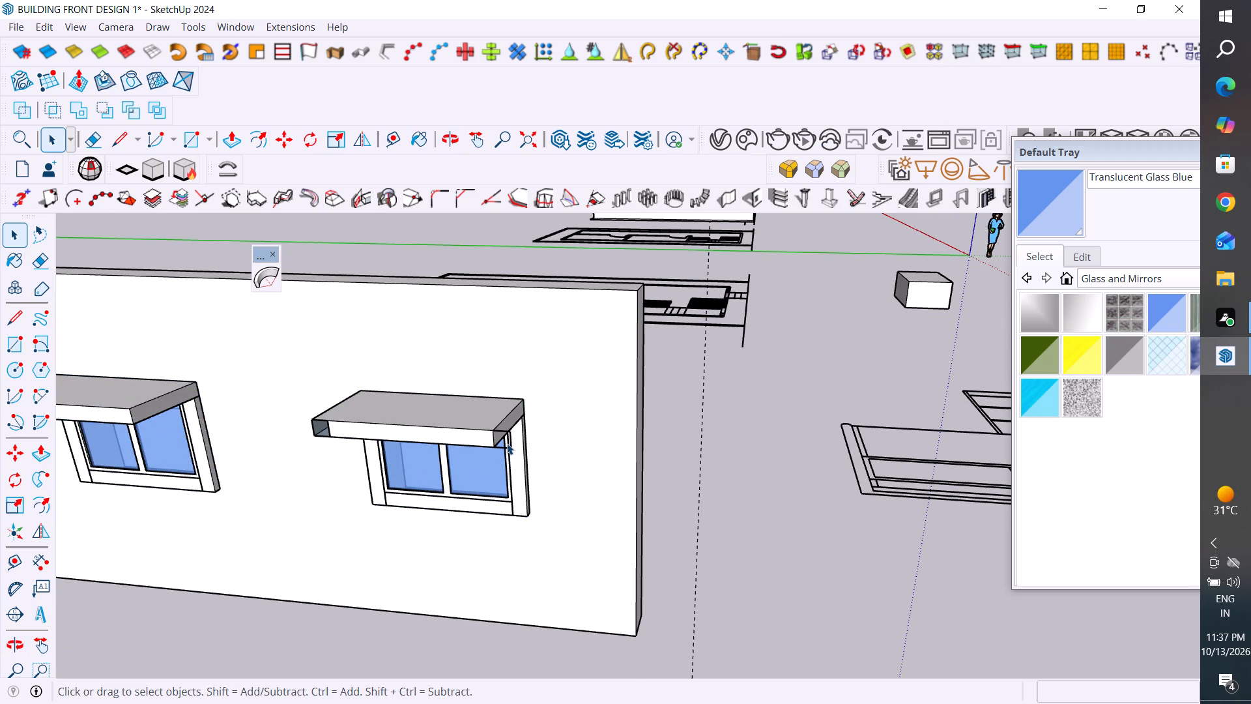
Delete the three leftover edges projecting from the front corner of the canopy nearest the wall's end.
scroll(507, 443, up, 2)
middle_drag(519, 456, 662, 464)
scroll(597, 459, up, 3)
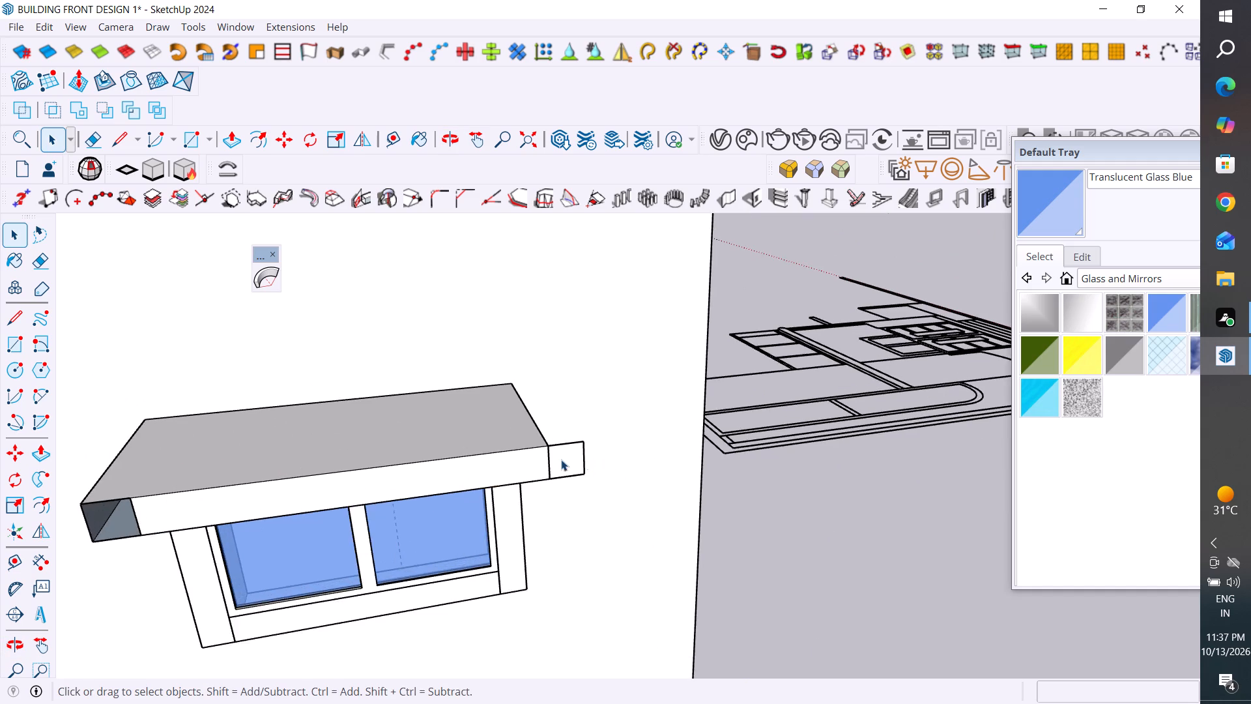
scroll(560, 458, up, 3)
click(562, 436)
key(Delete)
click(597, 445)
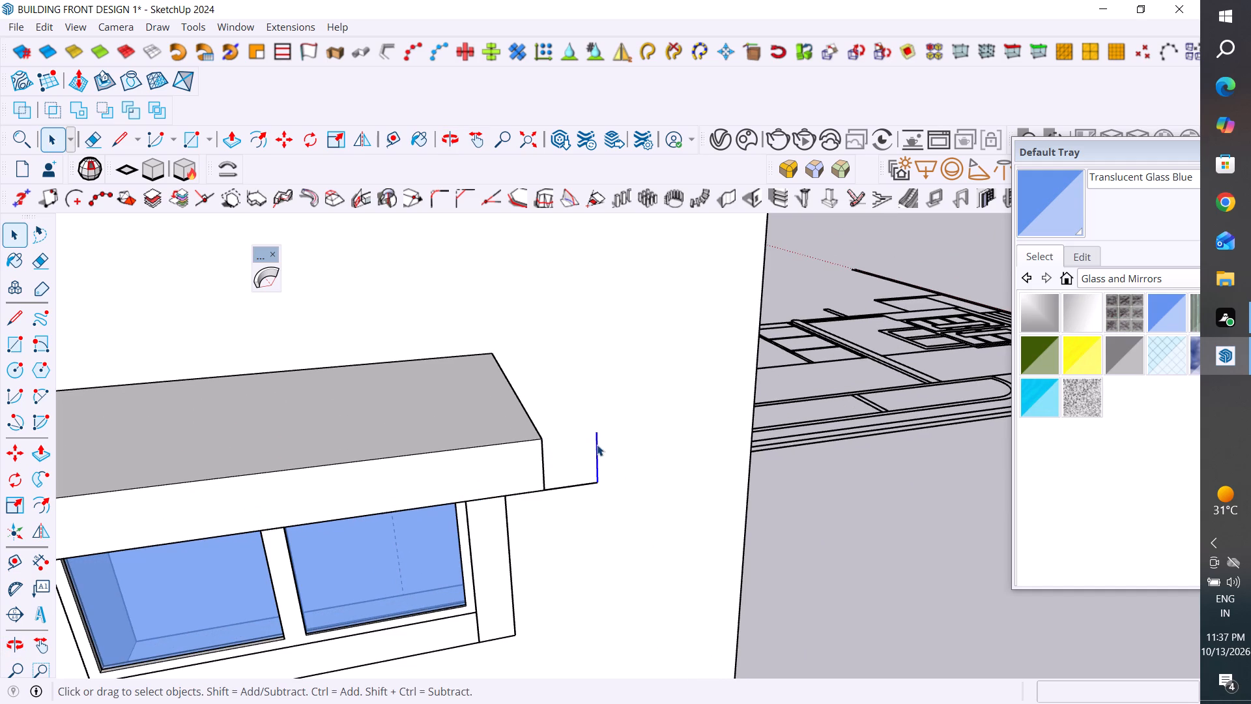
key(Delete)
click(591, 483)
key(Delete)
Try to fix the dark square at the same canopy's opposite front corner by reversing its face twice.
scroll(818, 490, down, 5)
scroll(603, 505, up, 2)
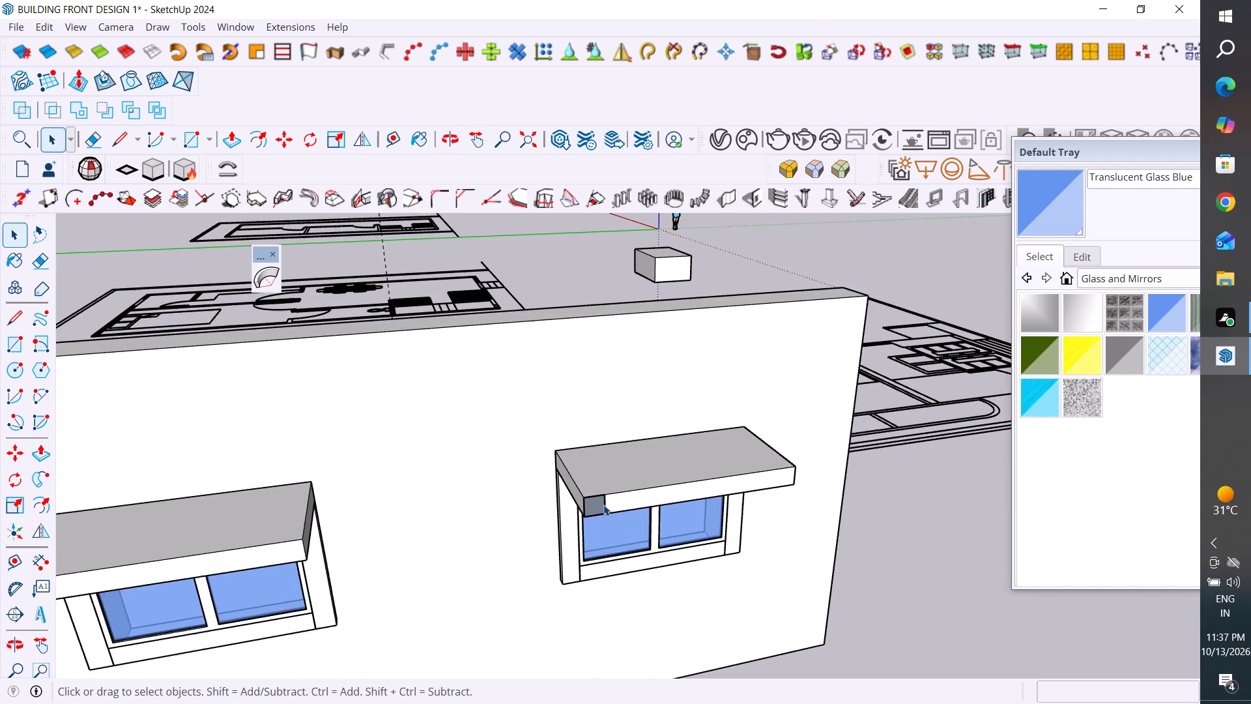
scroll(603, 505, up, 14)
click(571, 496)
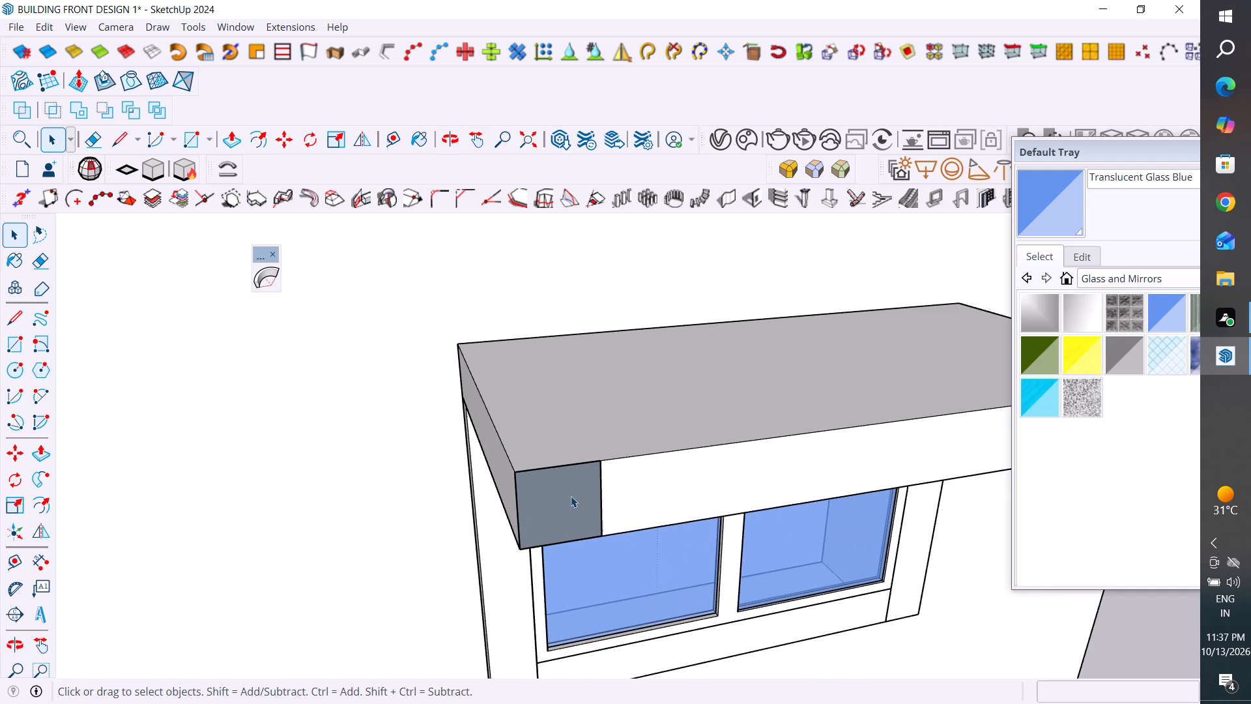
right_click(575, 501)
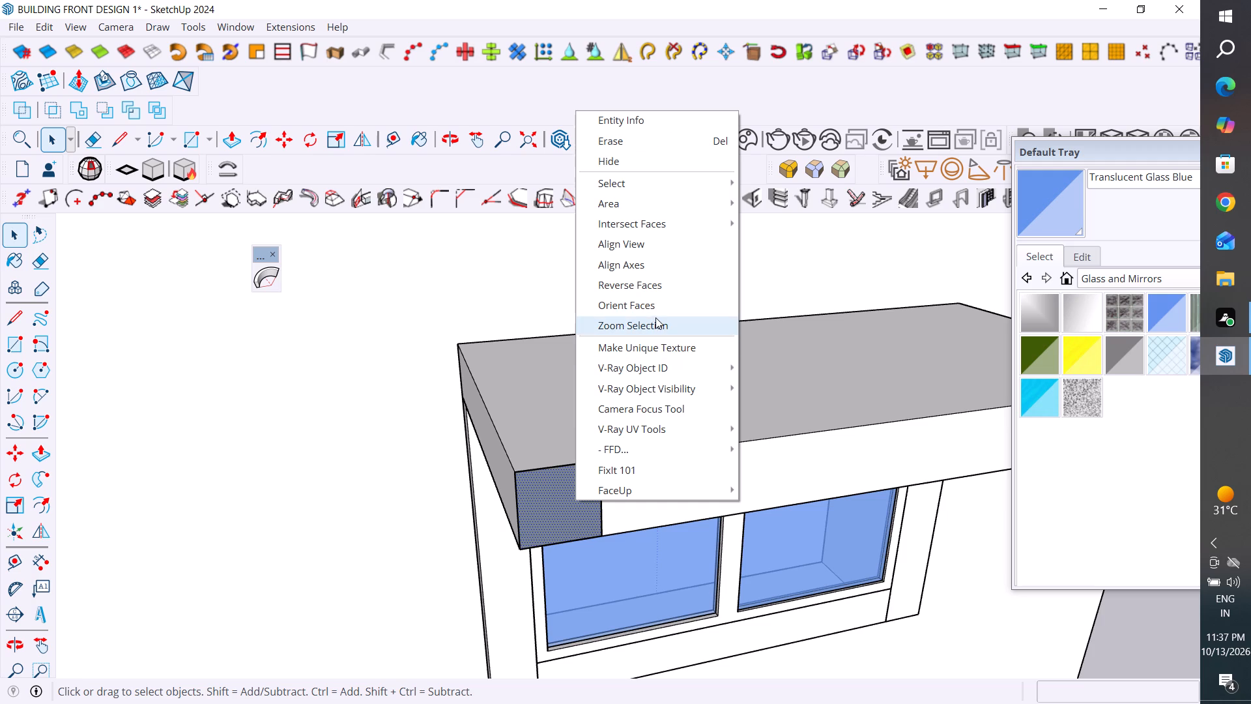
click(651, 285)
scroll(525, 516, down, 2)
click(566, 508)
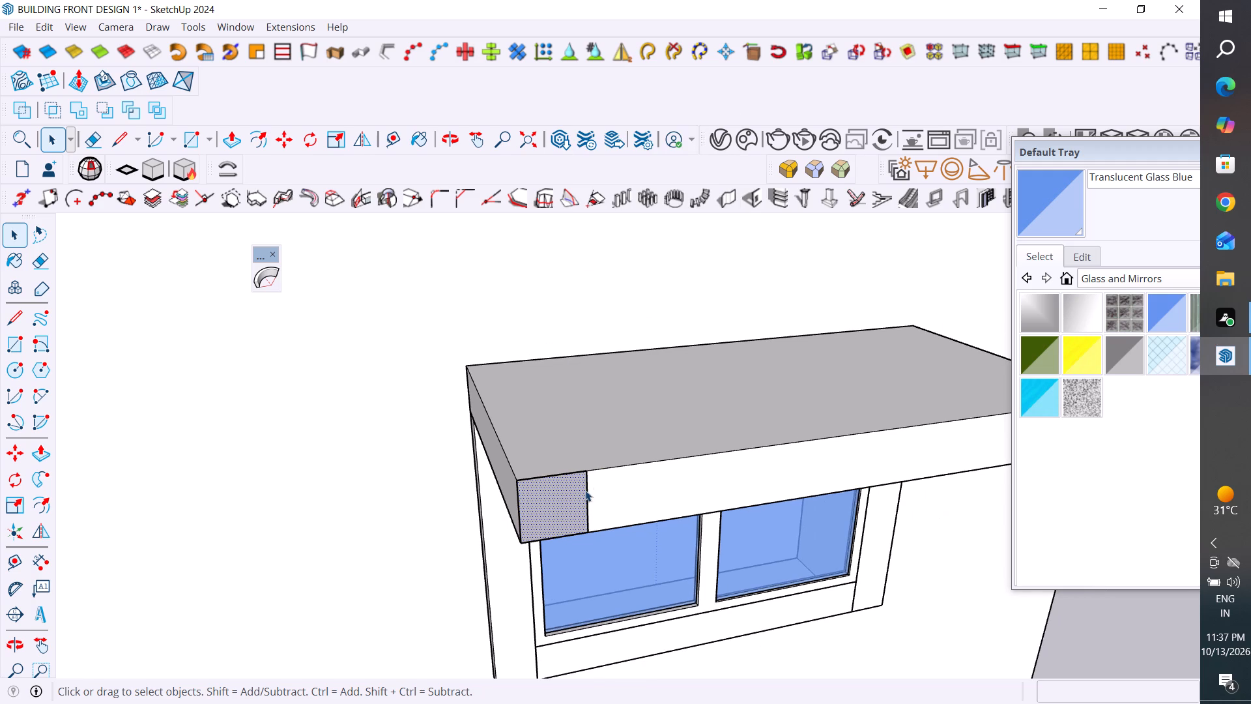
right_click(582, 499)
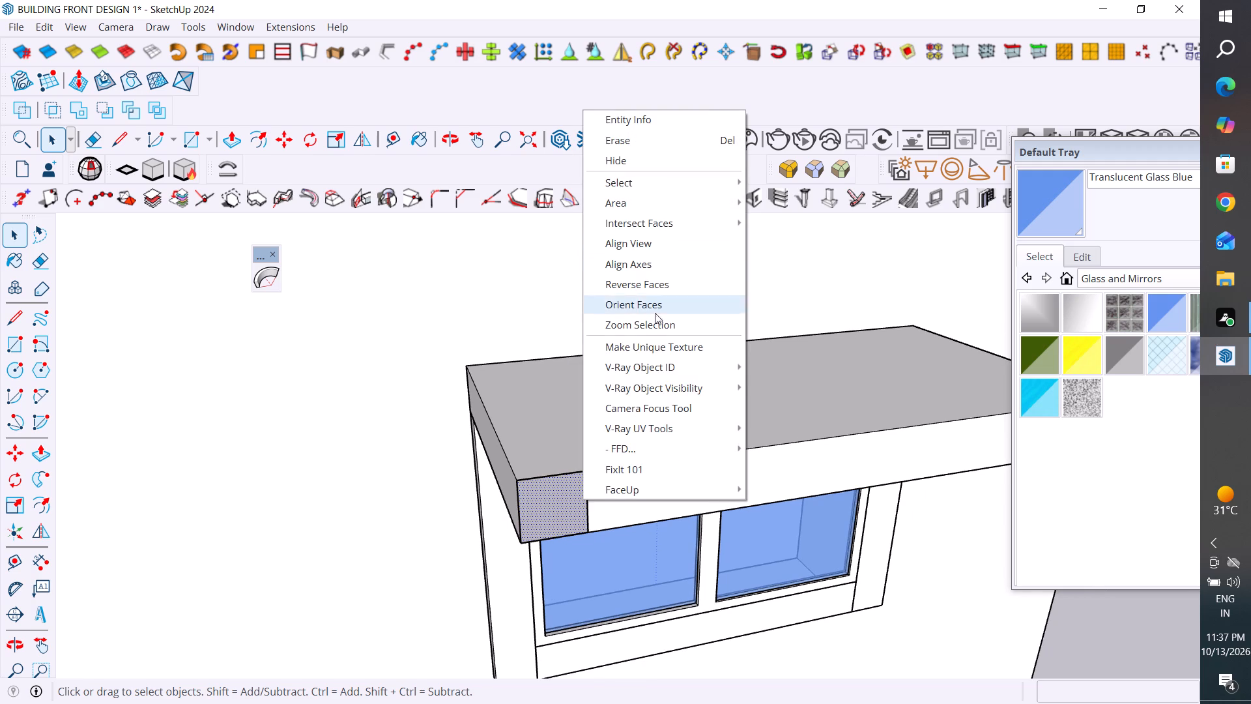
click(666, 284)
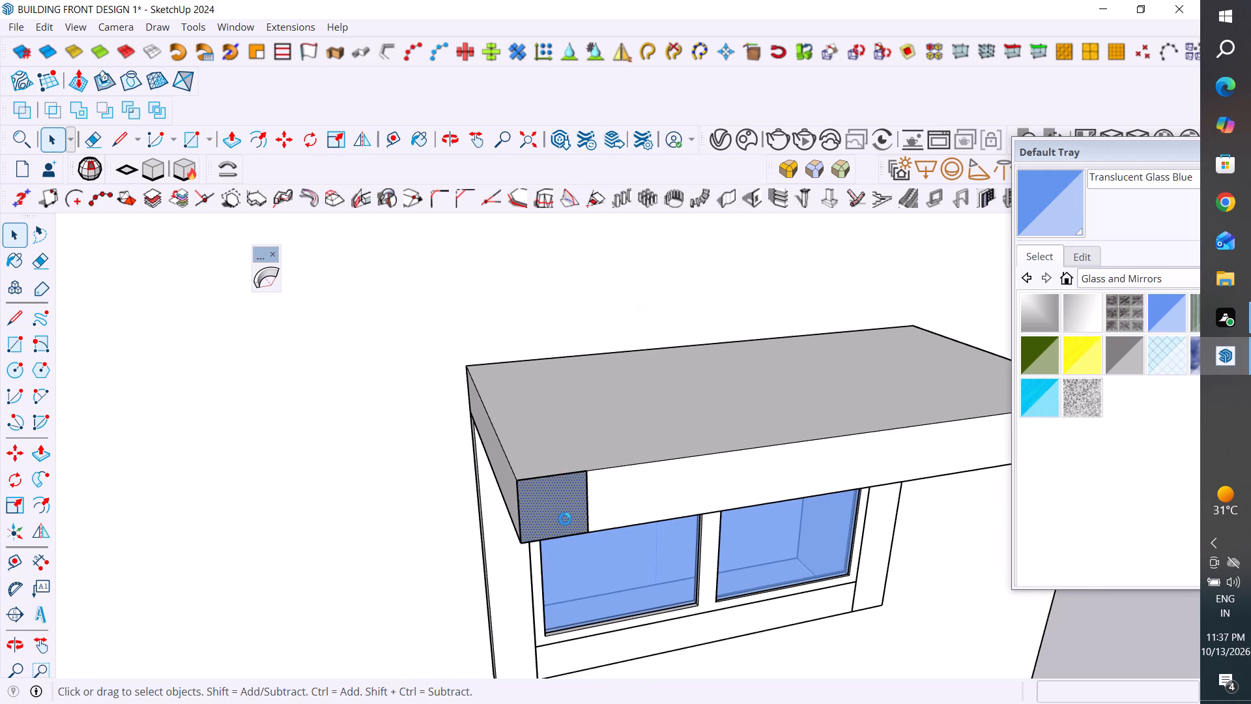
Draw a 4" by 4" rectangle over the square gap in the canopy's front corner to close it.
middle_drag(698, 480, 556, 459)
scroll(422, 460, up, 2)
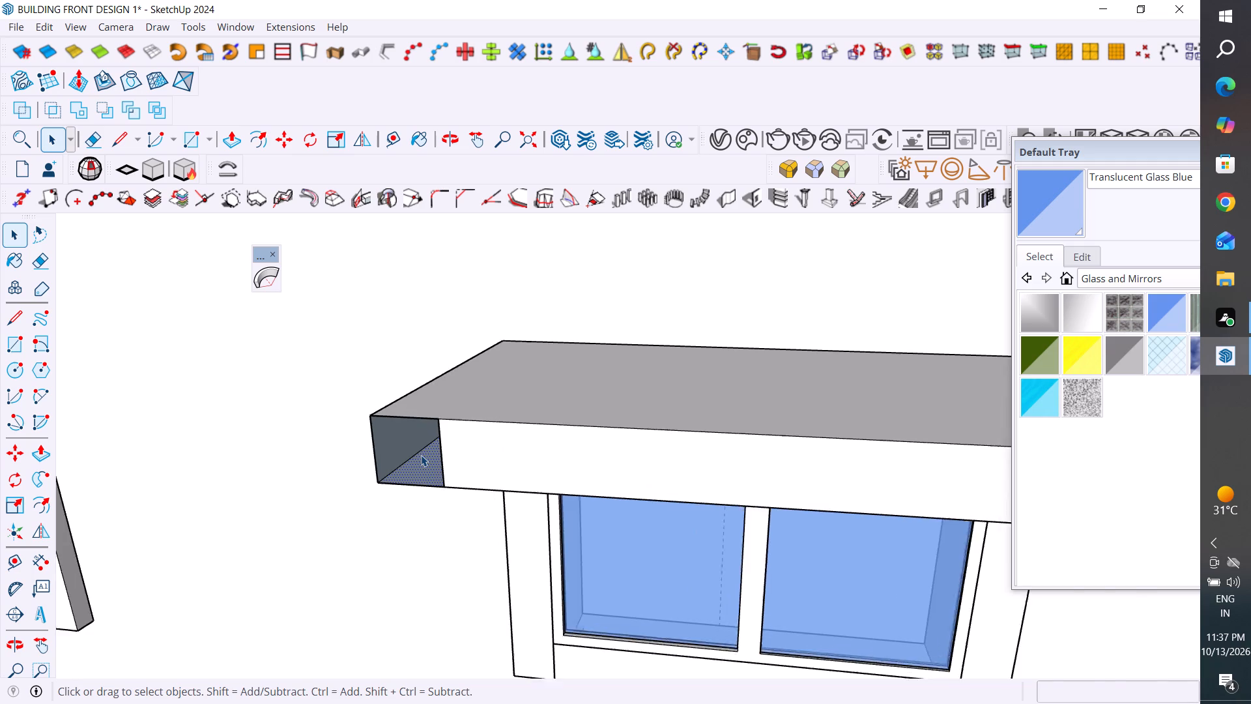
scroll(421, 455, up, 6)
middle_drag(447, 454, 649, 437)
click(22, 348)
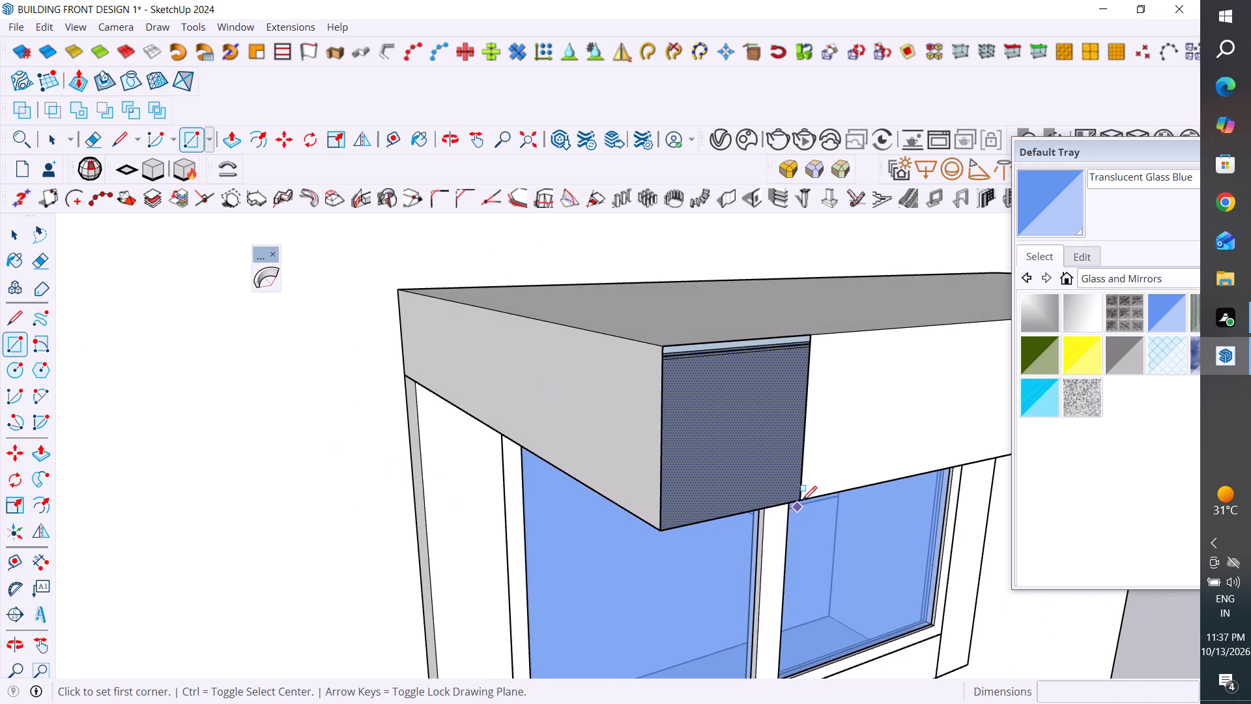
click(803, 499)
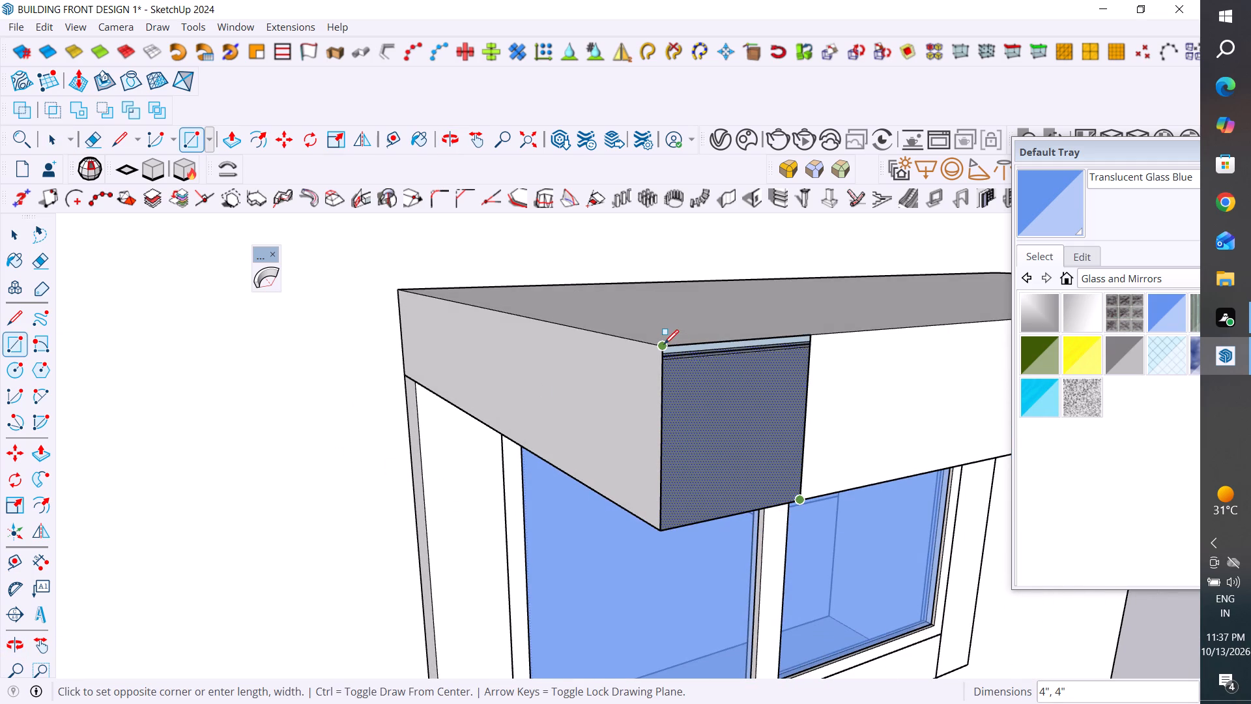
click(664, 344)
Delete the vertical seam edge between the new square face and the rest of the canopy's front, and clear the selection.
click(14, 237)
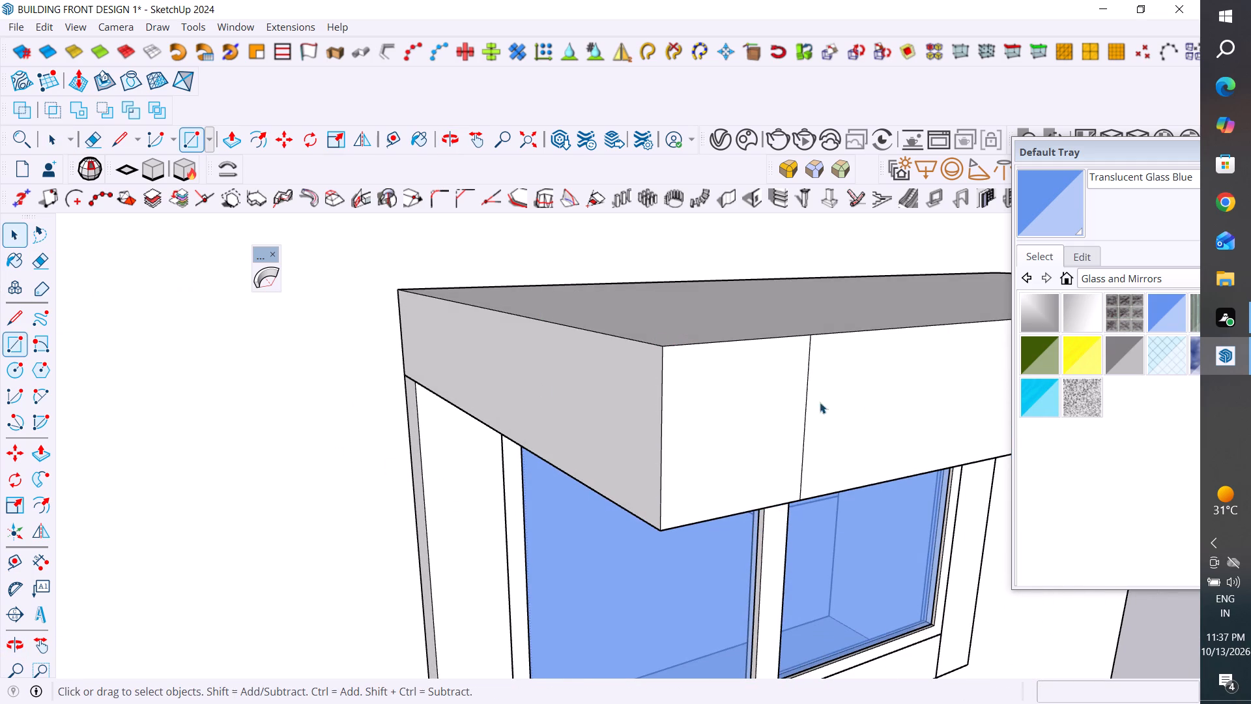
click(804, 418)
key(Delete)
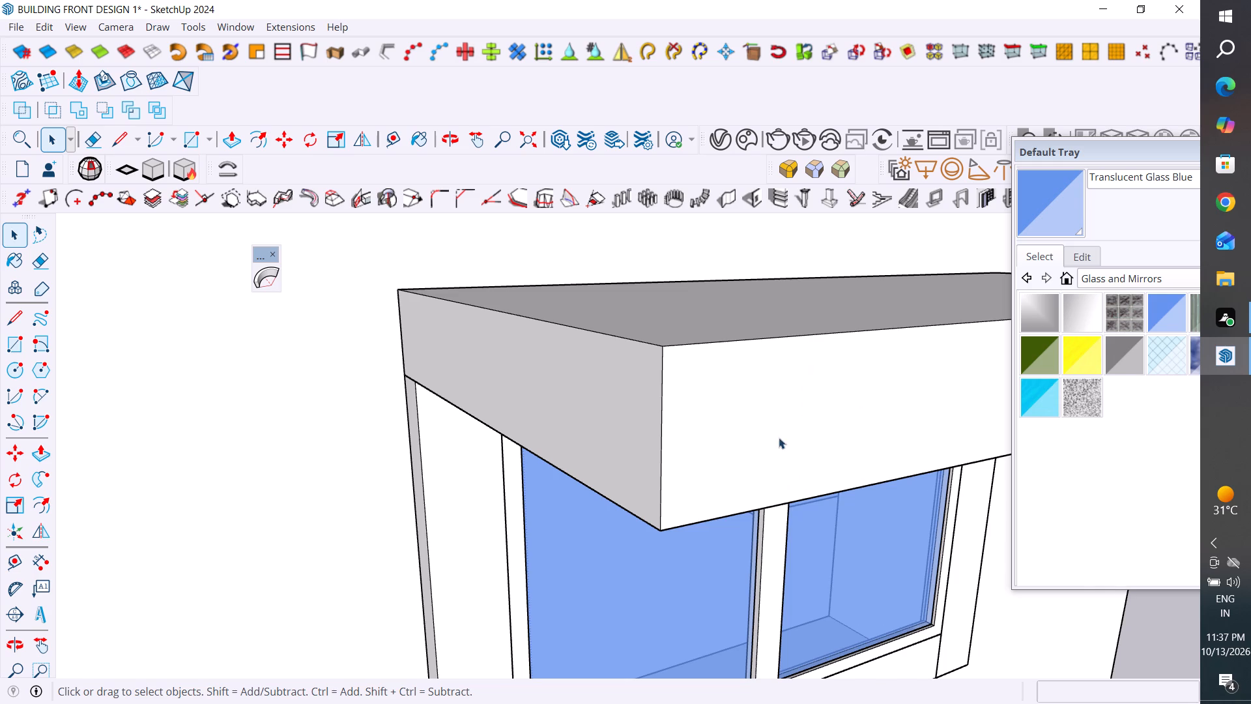
scroll(773, 442, down, 6)
click(768, 448)
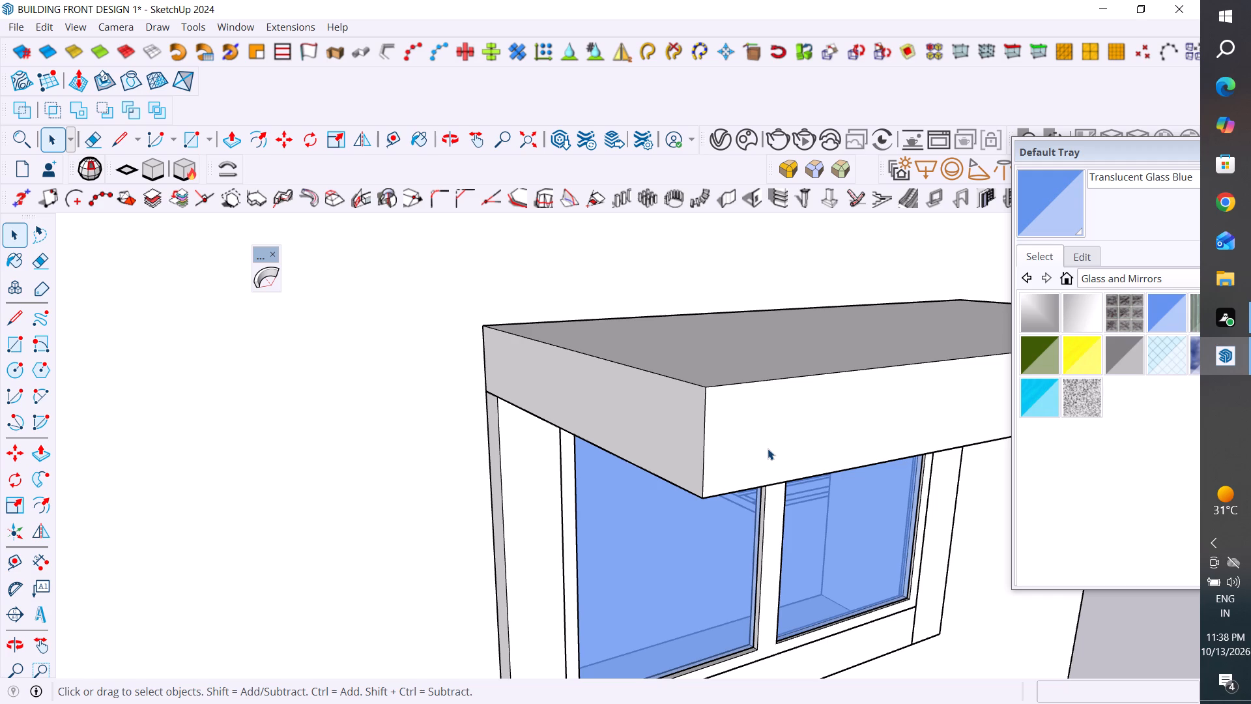
scroll(536, 469, down, 18)
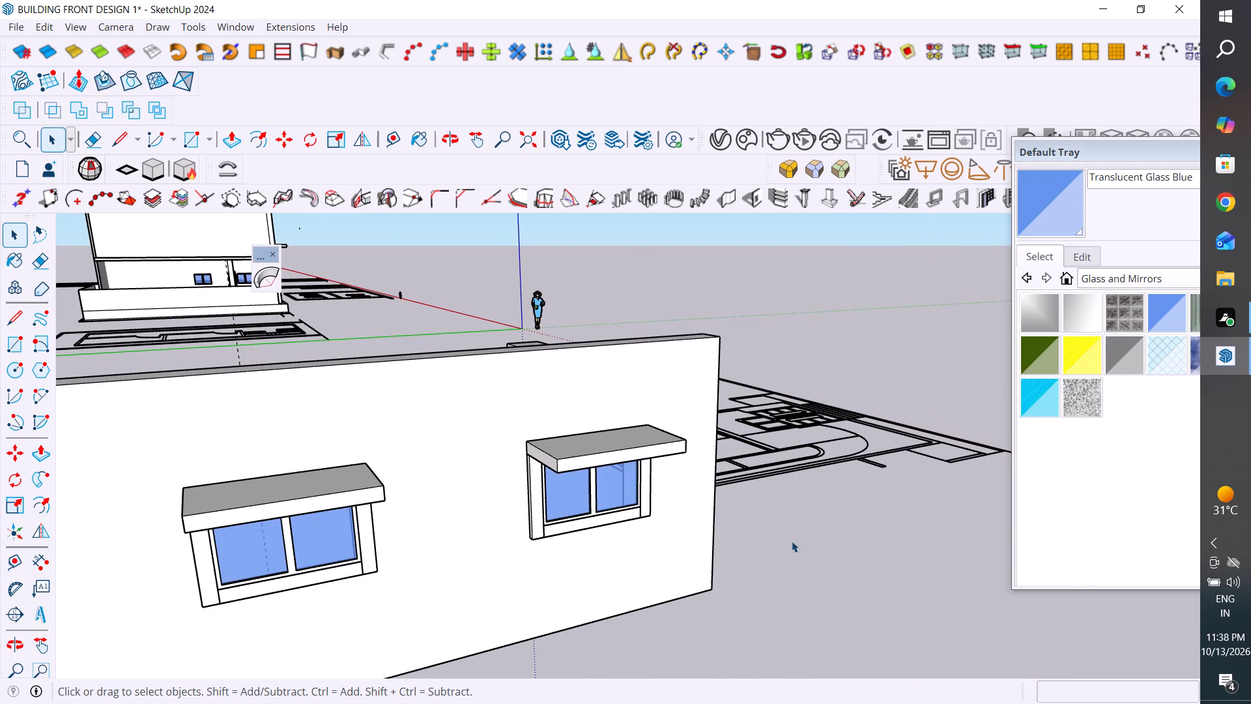
click(839, 540)
Open the wall group from the back and select the top inner face of the window opening farther from the wall's end.
middle_drag(492, 507, 0, 608)
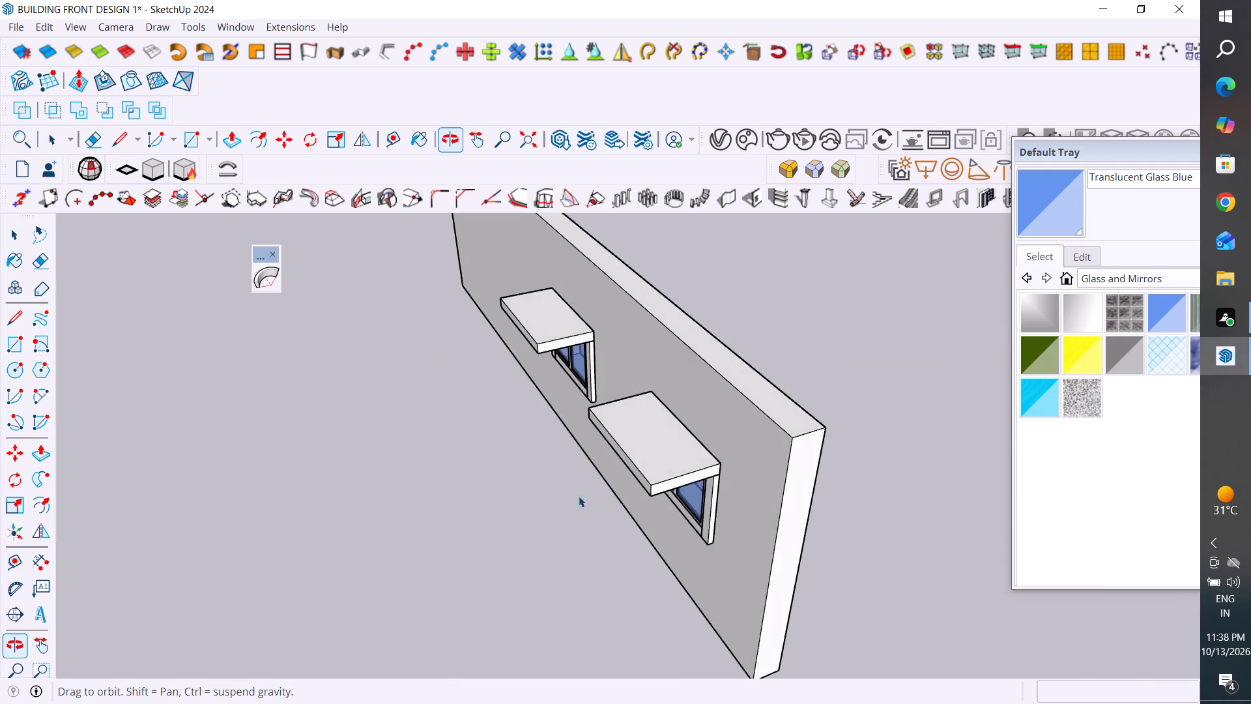
middle_drag(859, 466, 334, 420)
middle_drag(751, 351, 687, 119)
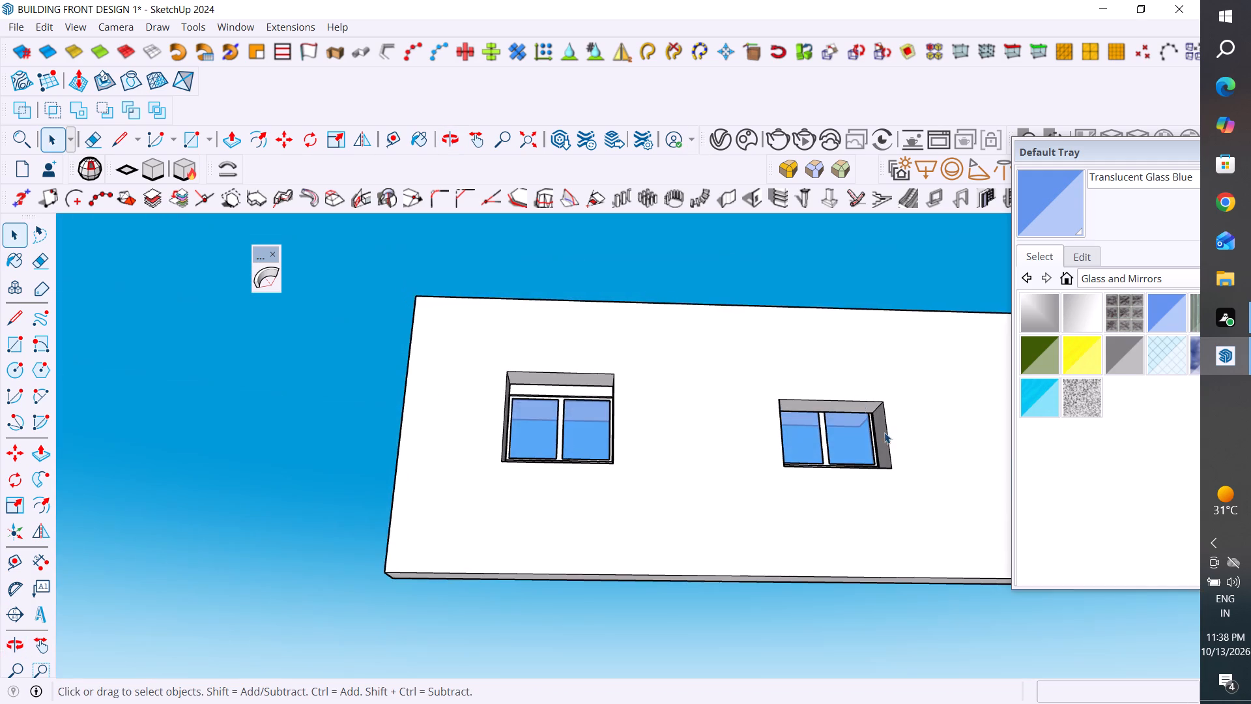
scroll(884, 432, up, 3)
scroll(823, 418, up, 1)
middle_drag(798, 428, 635, 390)
scroll(802, 343, up, 3)
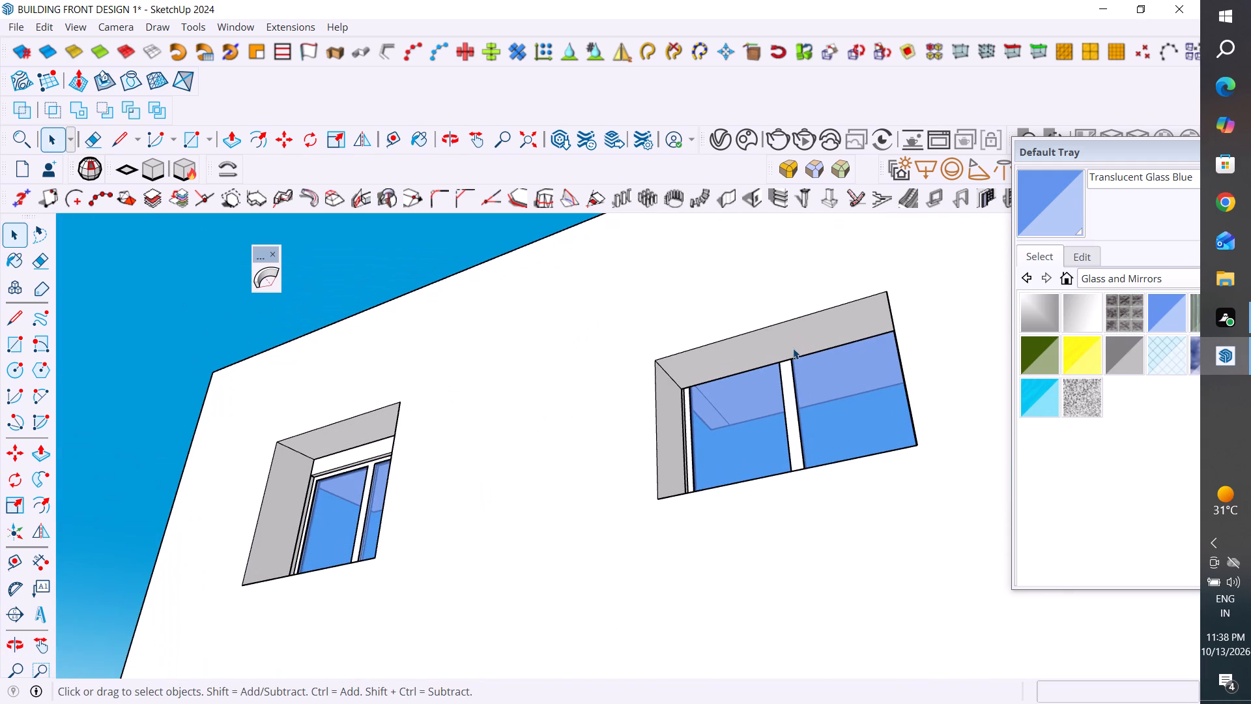
click(46, 454)
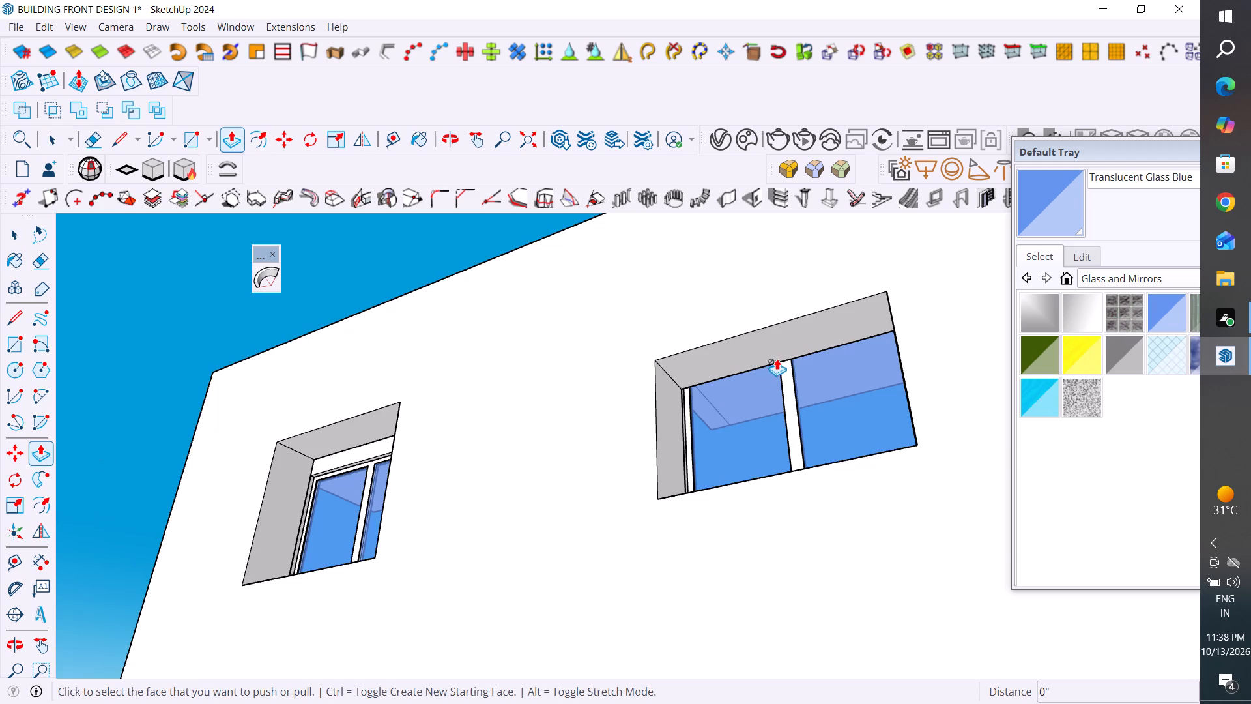
click(17, 239)
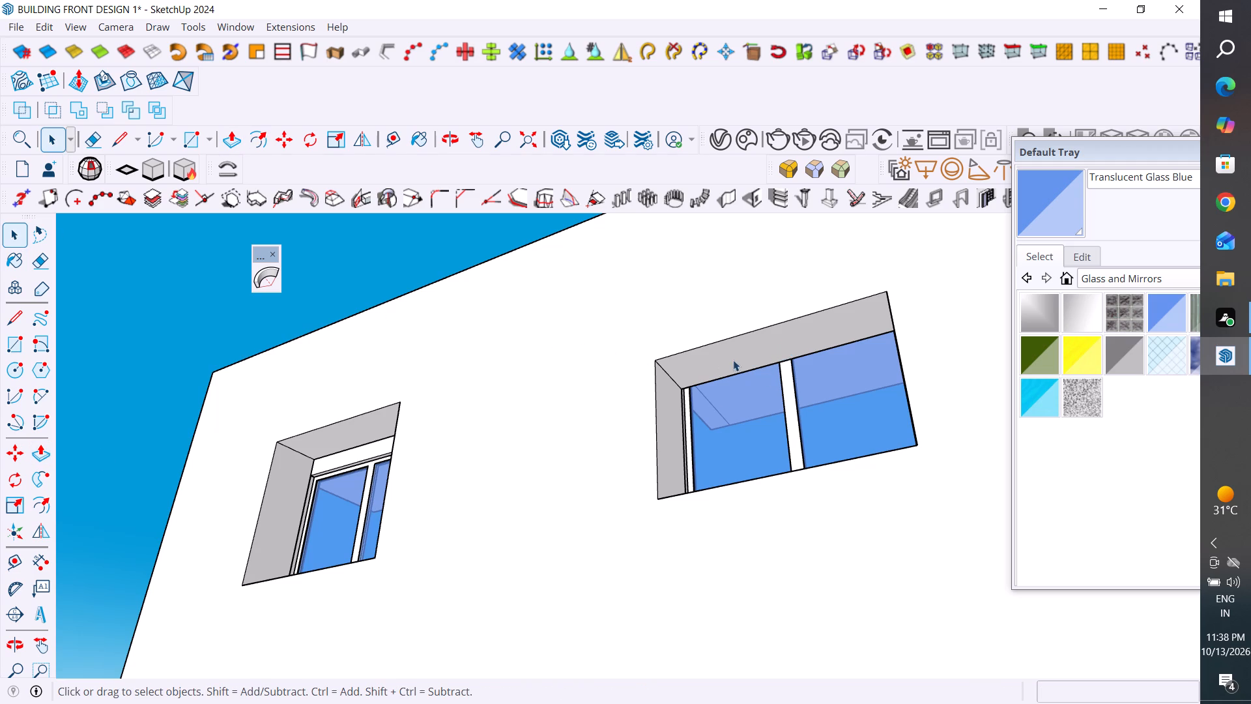
click(733, 360)
scroll(564, 489, down, 4)
middle_drag(594, 508, 769, 432)
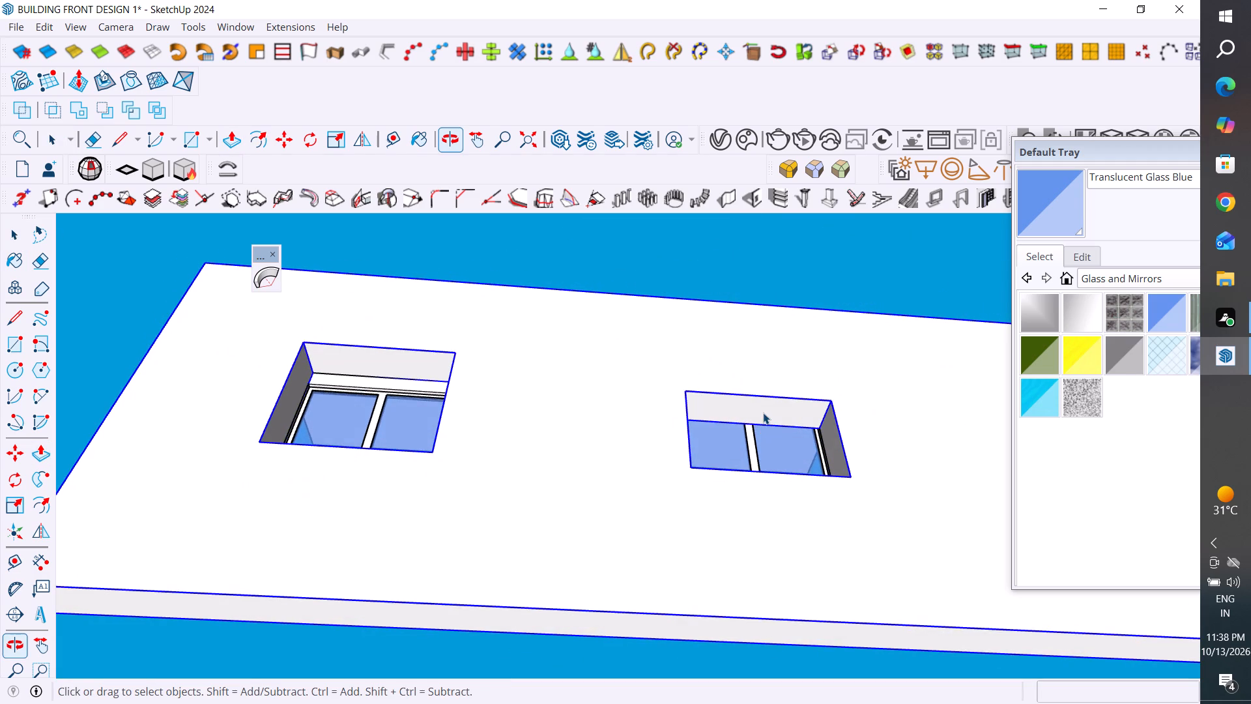
double_click(763, 413)
click(763, 413)
middle_drag(623, 337, 471, 368)
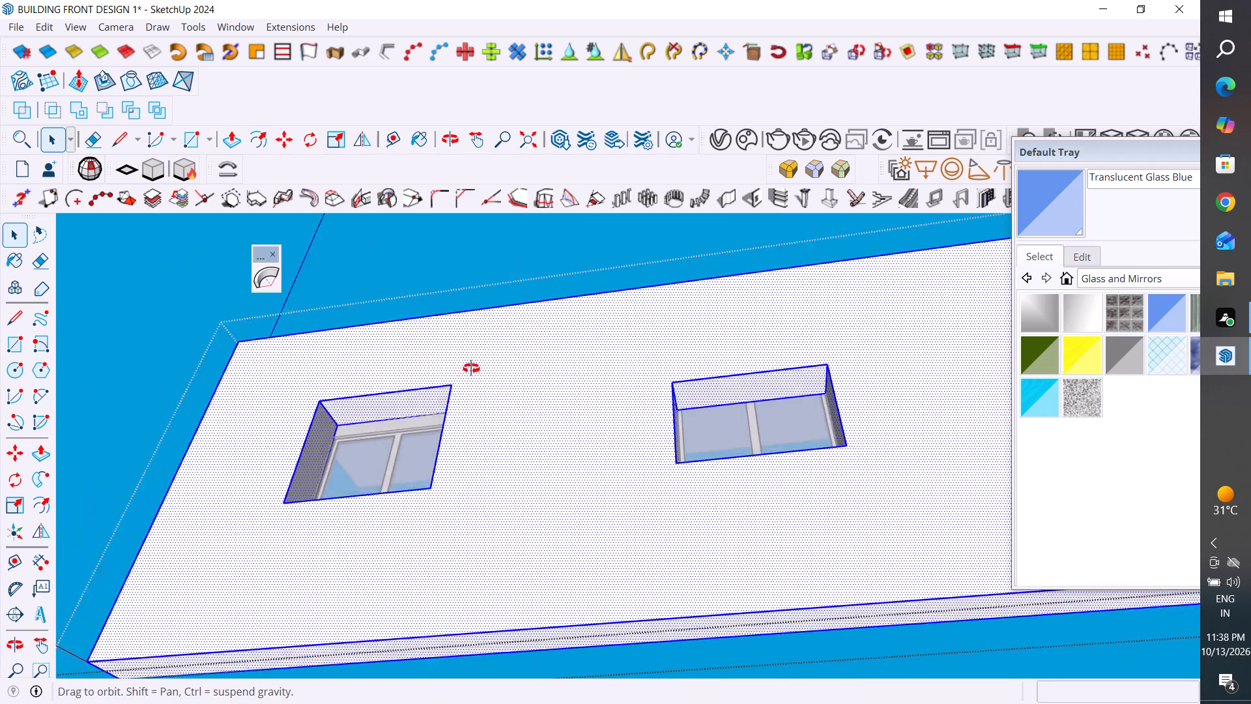
middle_drag(471, 368, 427, 405)
click(726, 371)
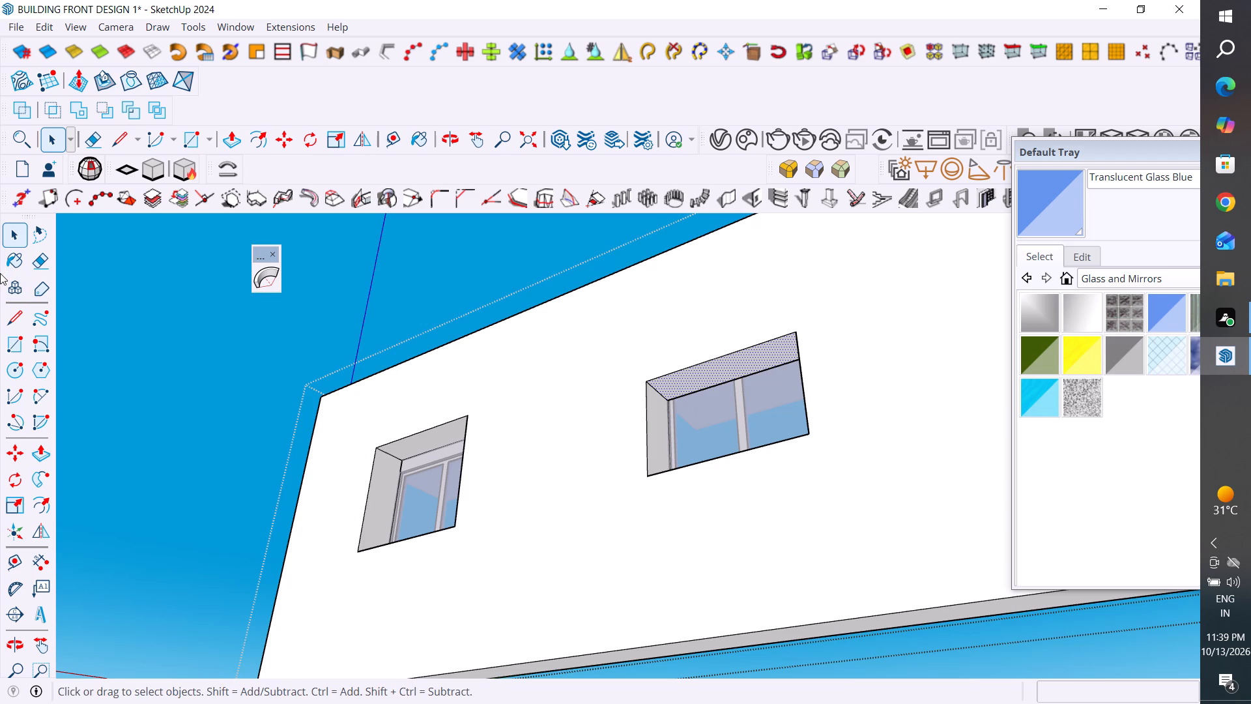
Save the model.
click(18, 26)
click(70, 110)
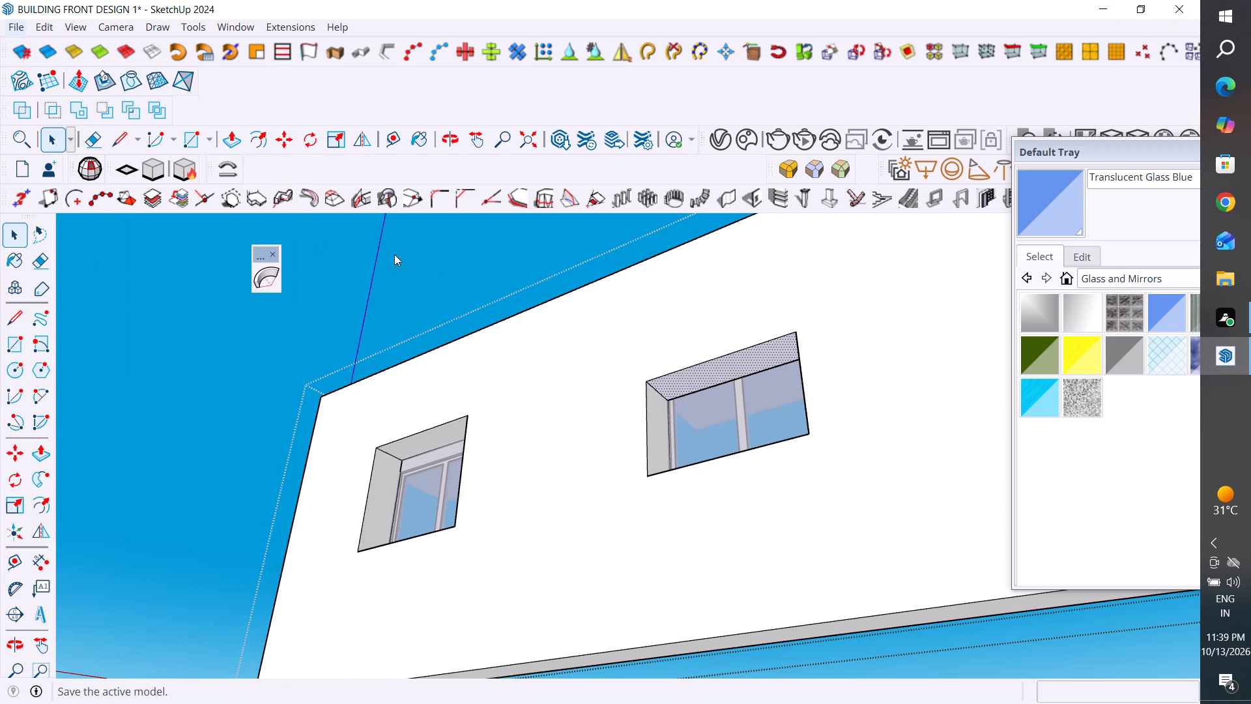
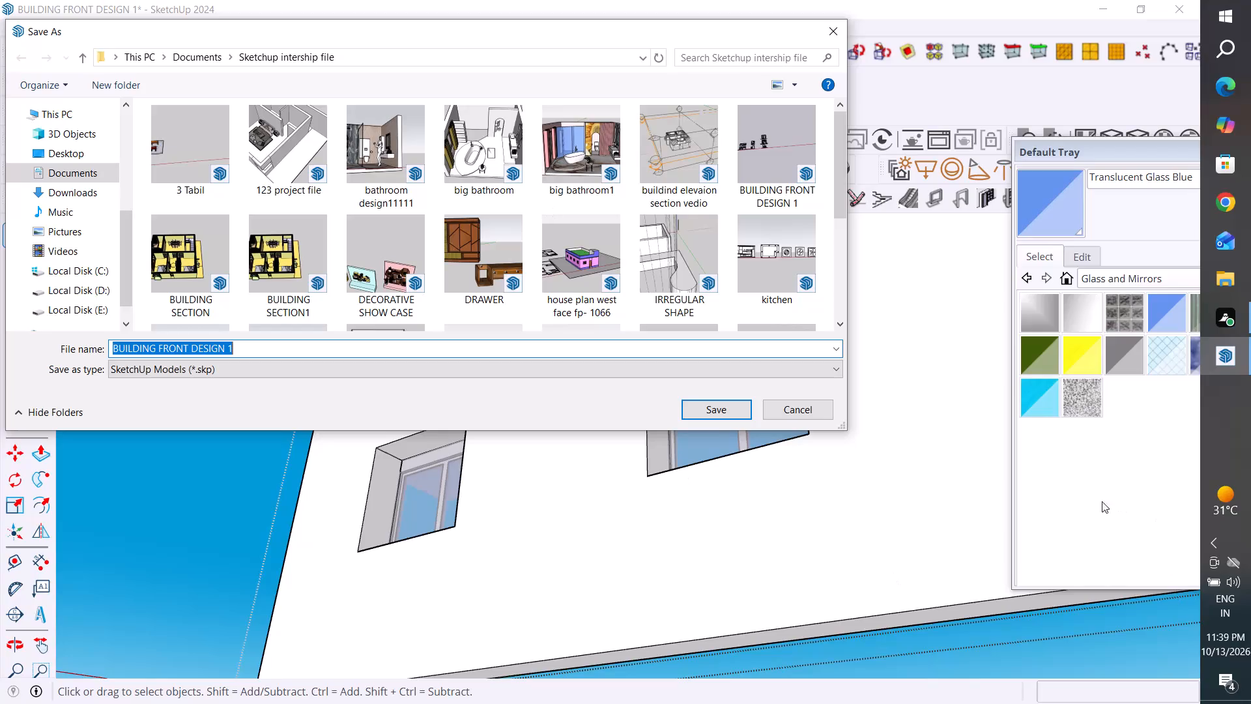
Save the model as BUILDING FRONT DESIGN 1, replacing the existing file.
click(719, 406)
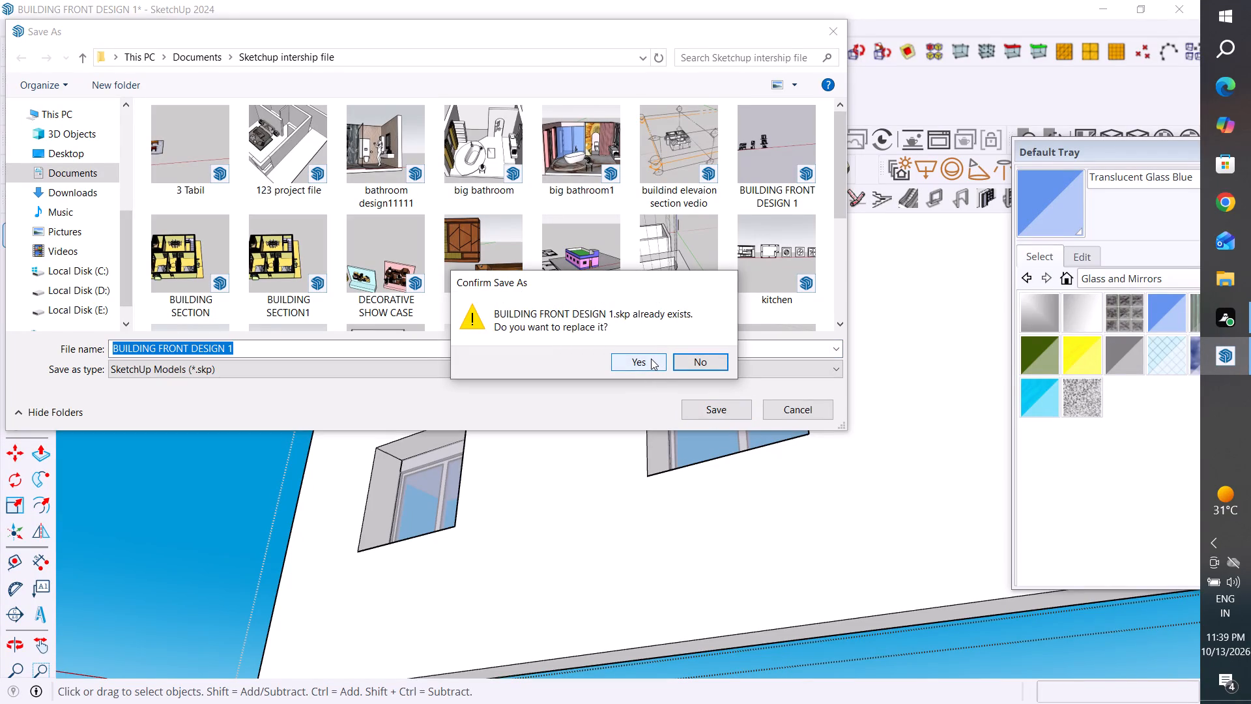
click(807, 409)
click(706, 365)
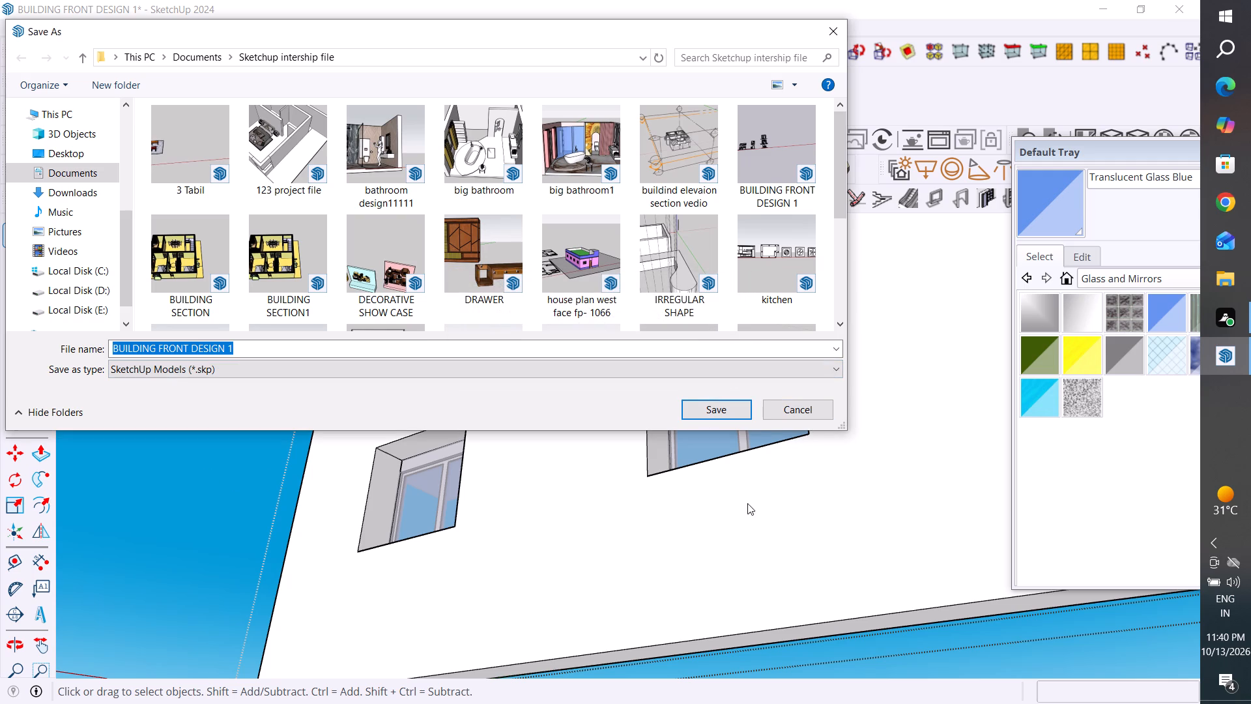
click(725, 414)
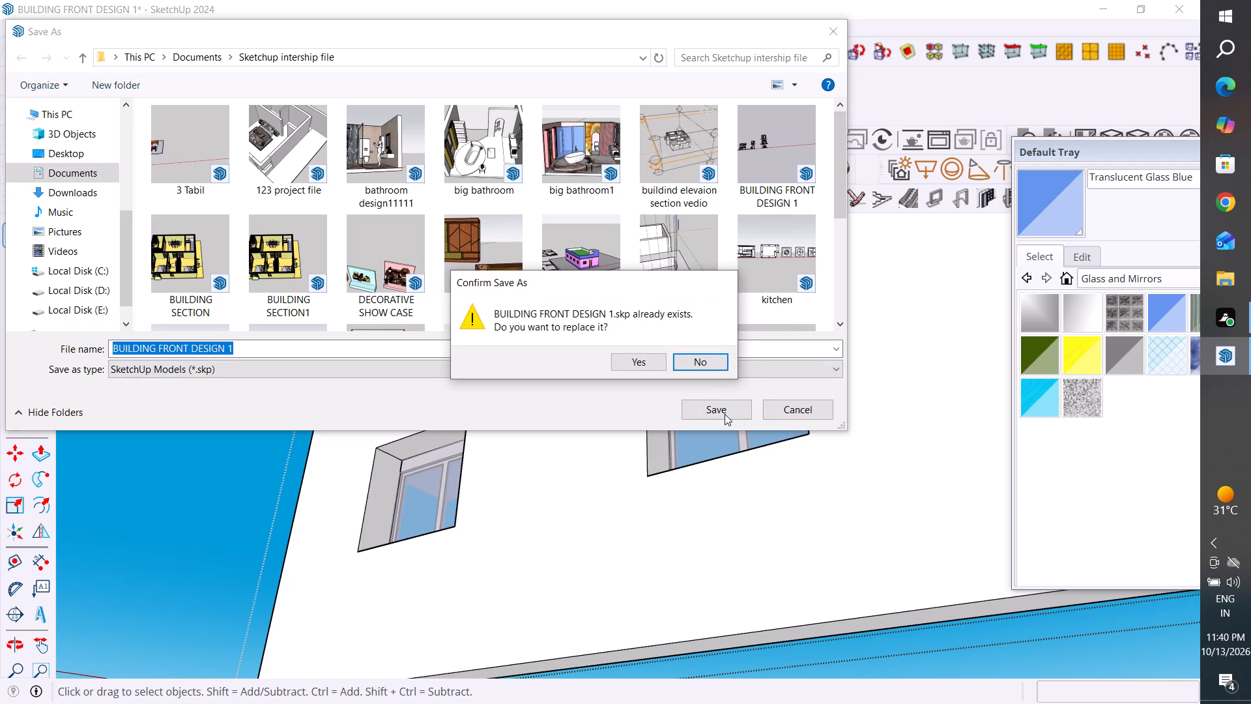
click(642, 360)
Close the wall group and examine the windows, canopies and wall openings from the front and back.
scroll(674, 526, down, 4)
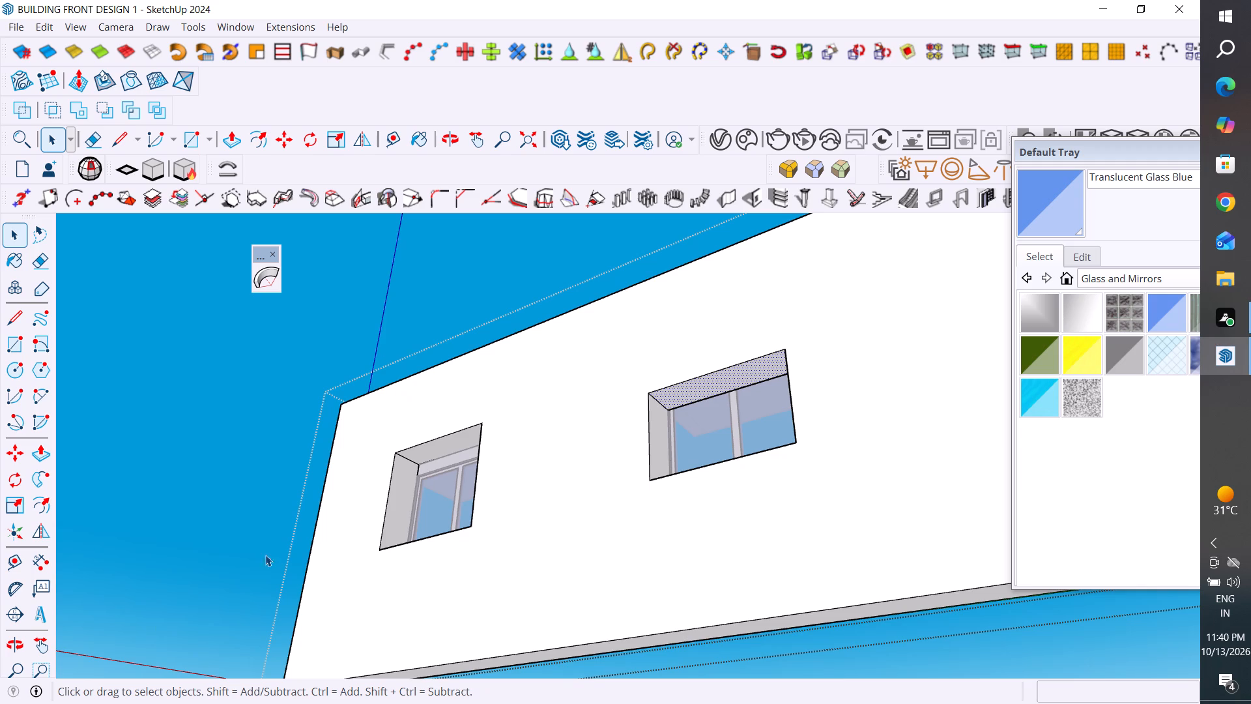
click(394, 301)
scroll(417, 325, down, 3)
middle_drag(418, 325, 640, 523)
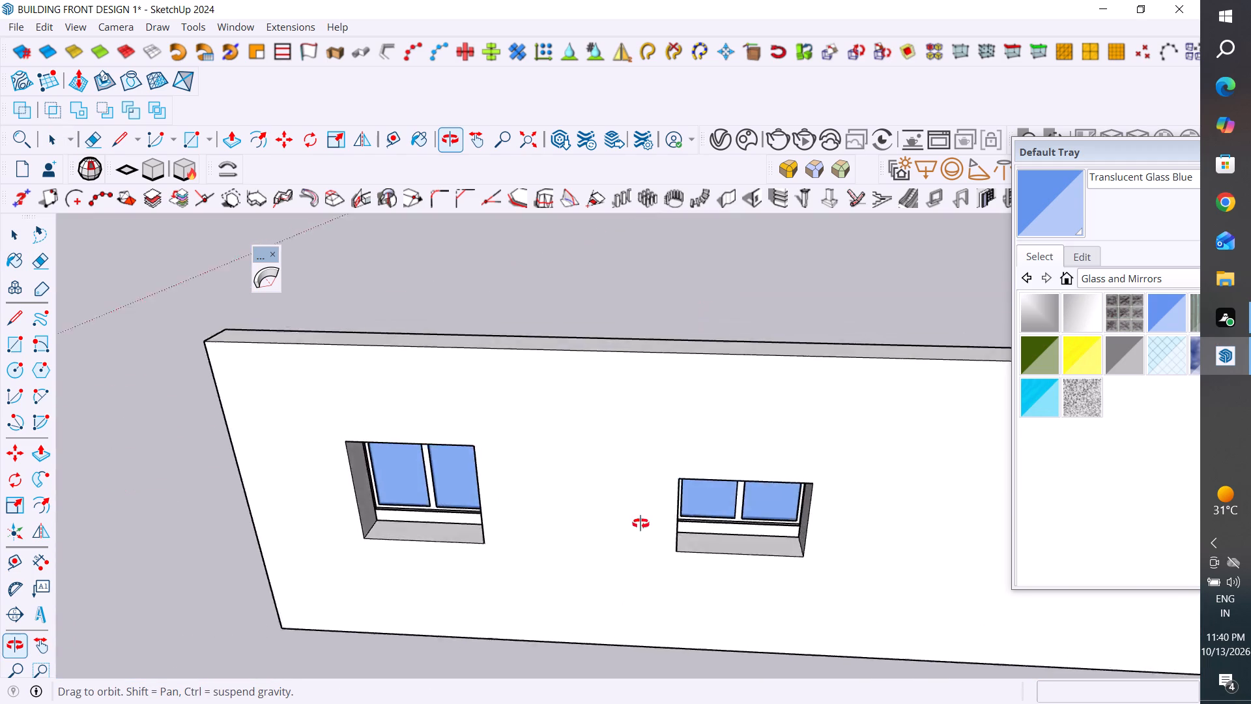
middle_drag(640, 523, 636, 456)
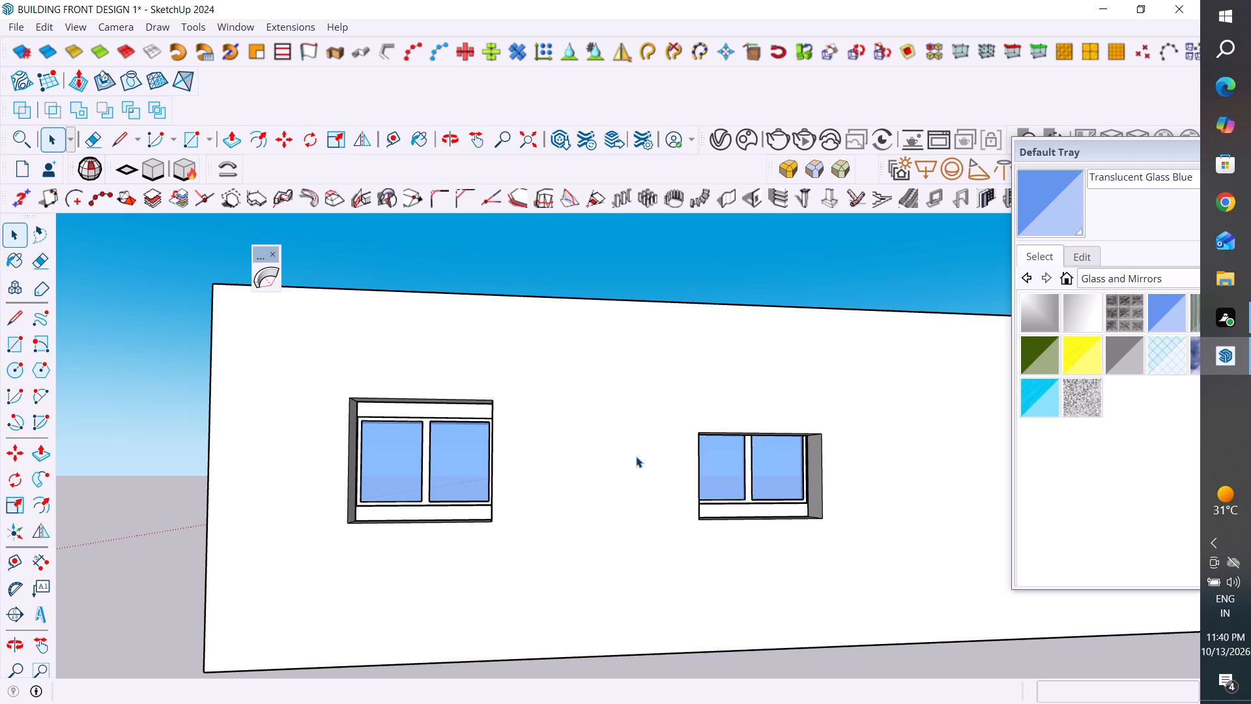
middle_drag(528, 393, 979, 517)
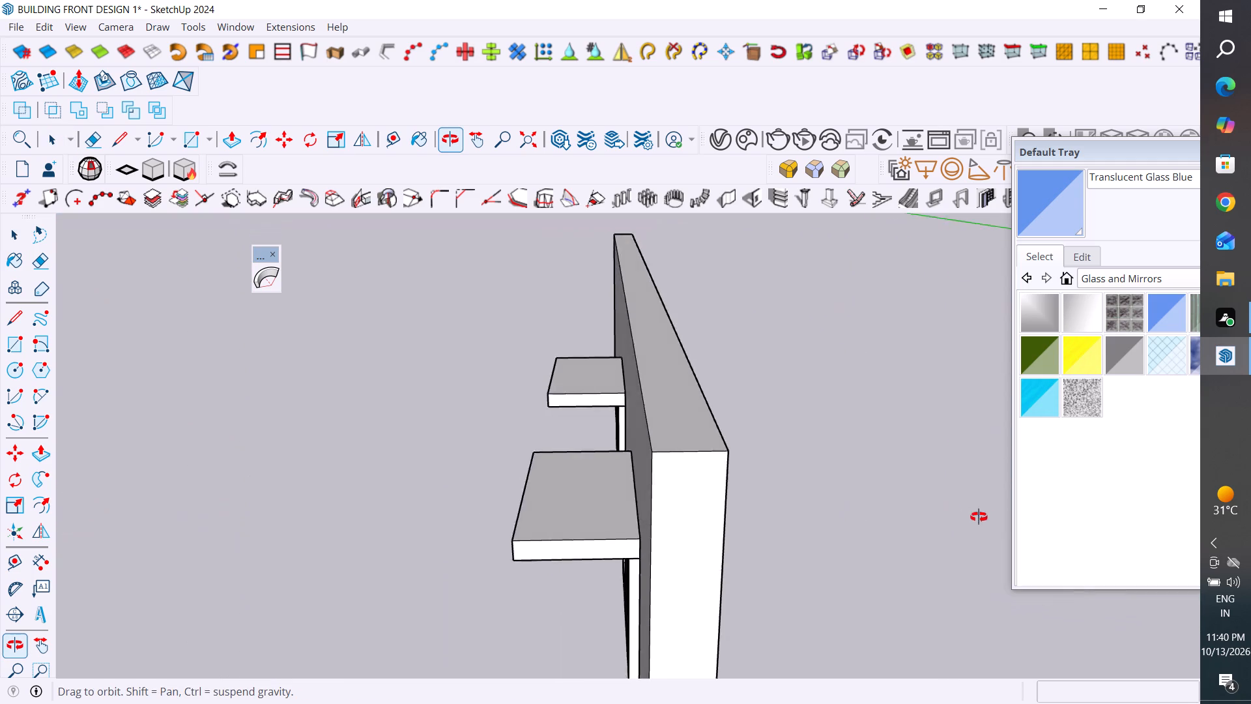
middle_drag(979, 517, 1082, 424)
scroll(769, 474, up, 5)
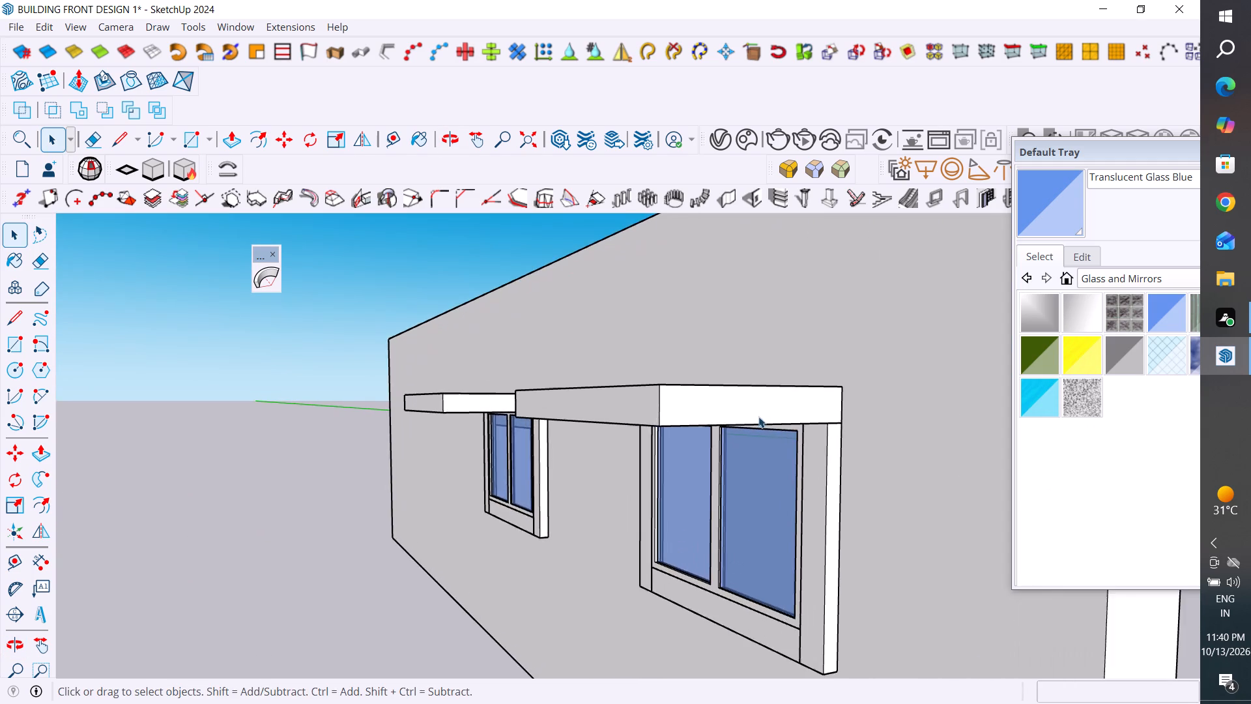
middle_drag(758, 417, 807, 360)
click(805, 400)
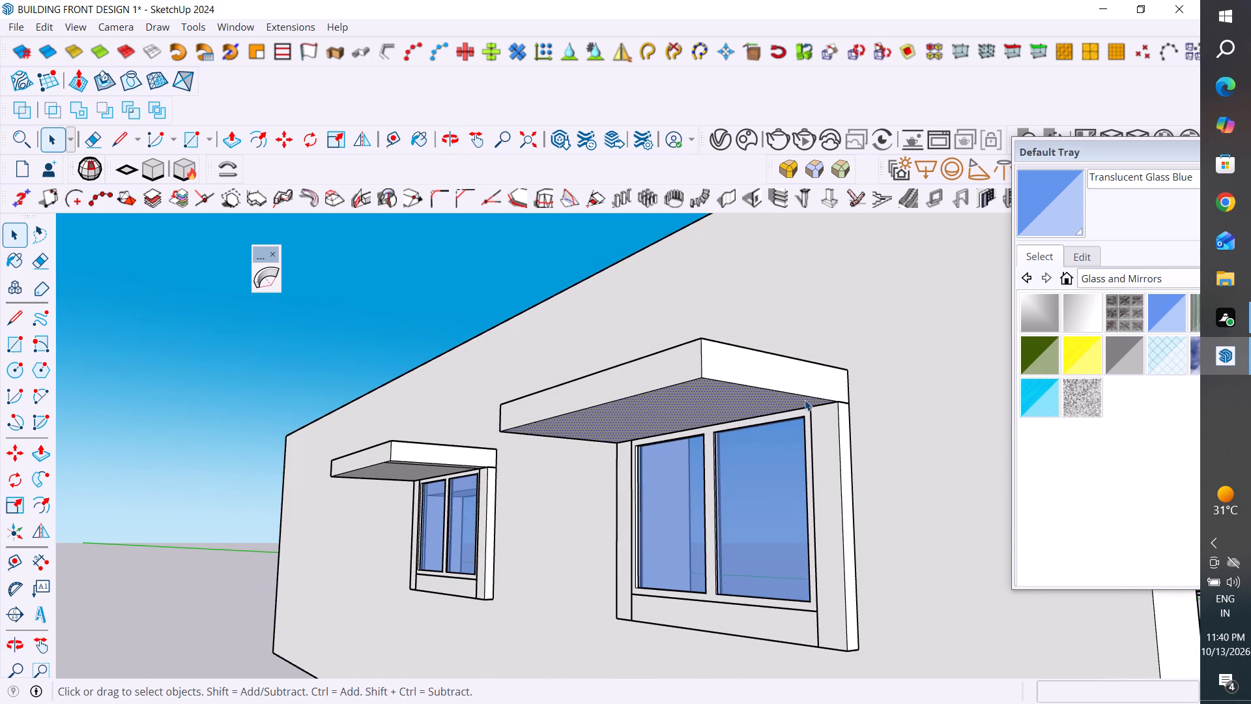
scroll(809, 399, up, 3)
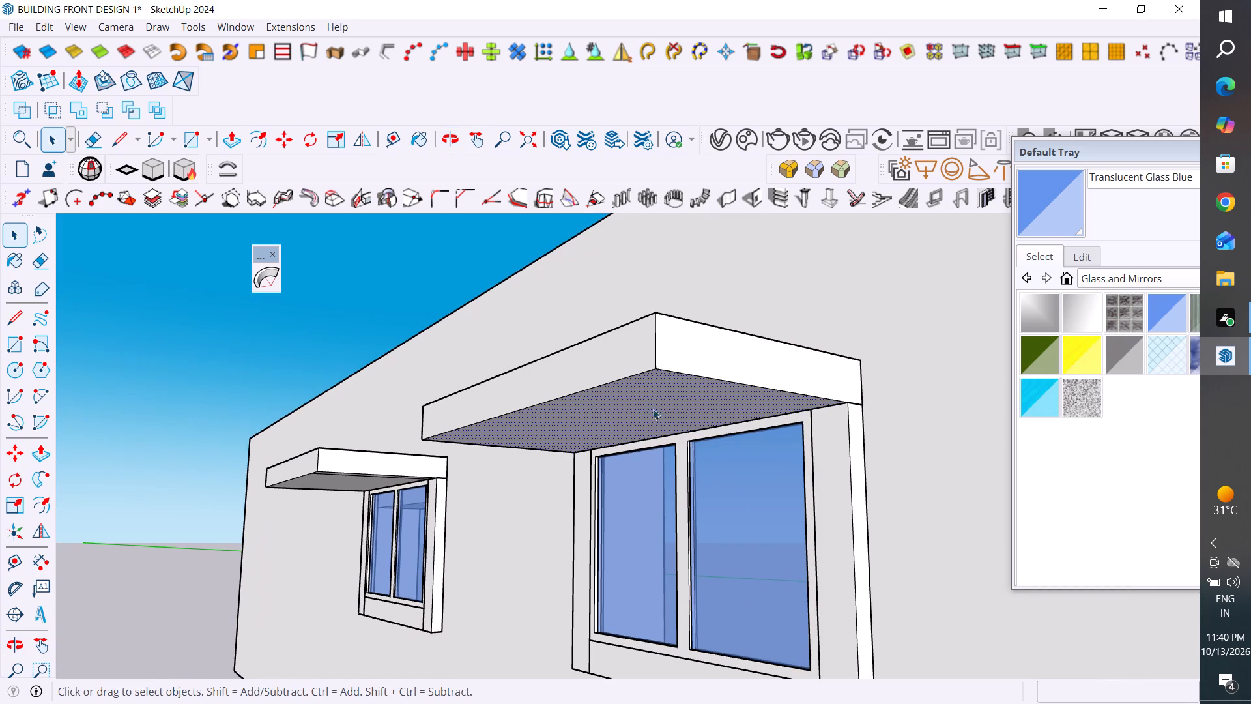
scroll(455, 408, down, 5)
middle_drag(568, 433, 193, 486)
middle_drag(424, 418, 373, 340)
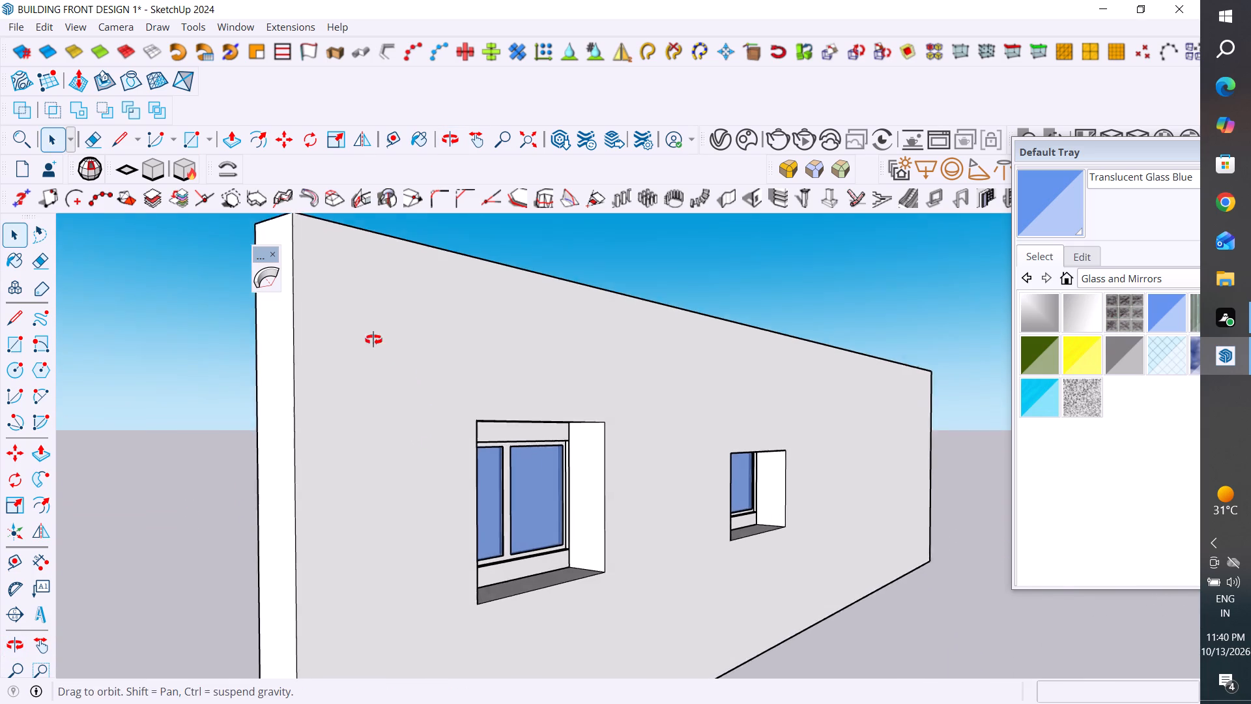
middle_drag(373, 340, 341, 306)
Undo the earlier edits, back through the window moves and the raising of the wall opening's top face.
click(525, 411)
double_click(532, 409)
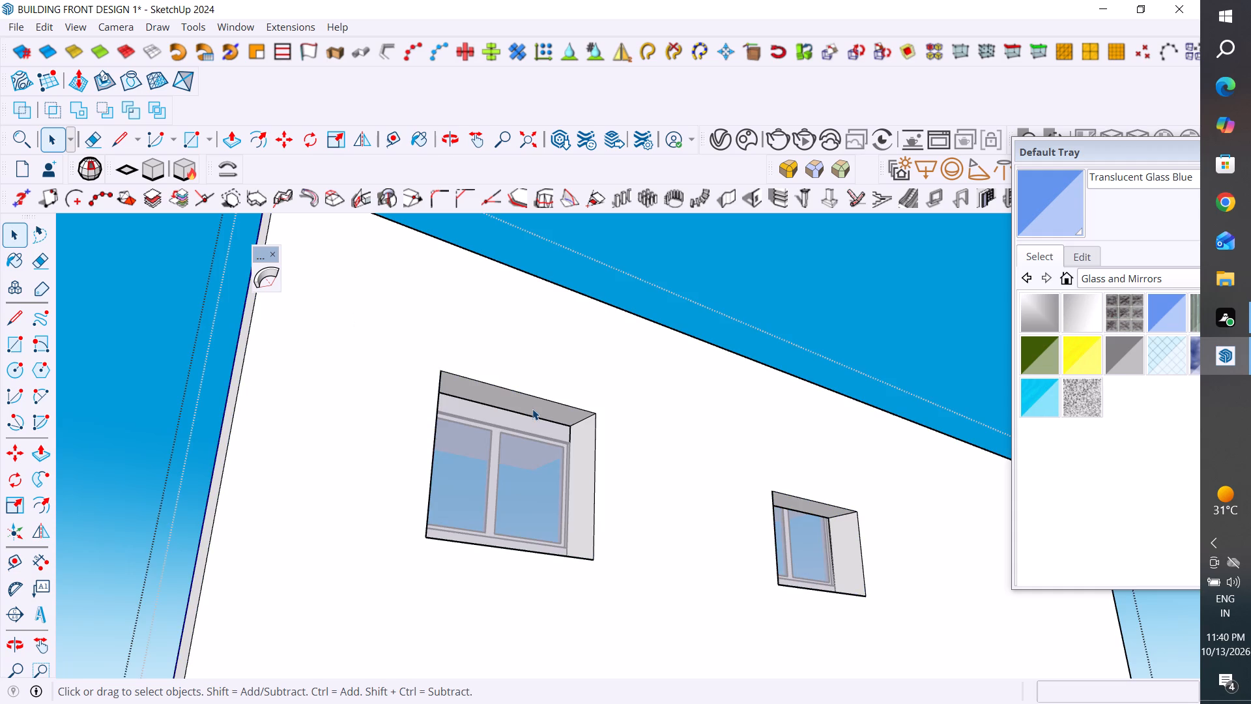
key(ctrl+z)
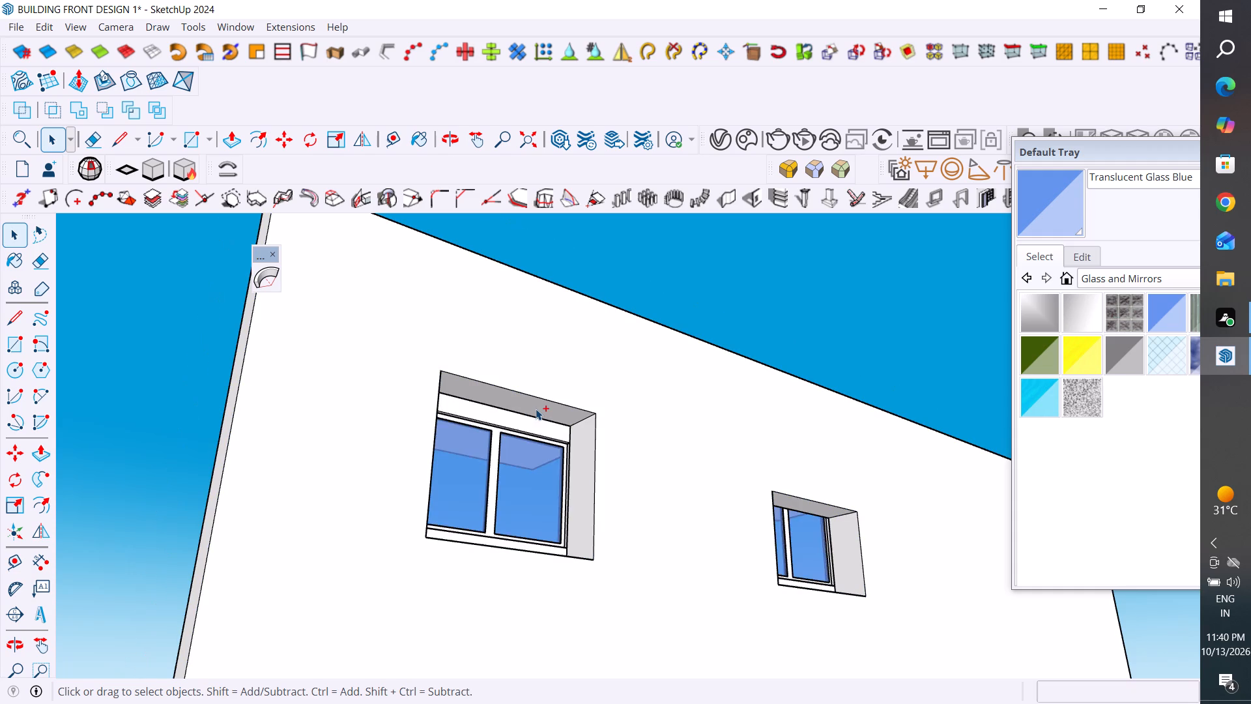
key(ctrl+z)
key(ctrl+z)
key(ctrl+z)
key(ctrl+z)
key(ctrl+z)
key(ctrl+z)
key(ctrl+z)
key(ctrl+z)
key(ctrl+z)
key(ctrl+z)
key(ctrl+z)
key(ctrl+z)
key(ctrl+z)
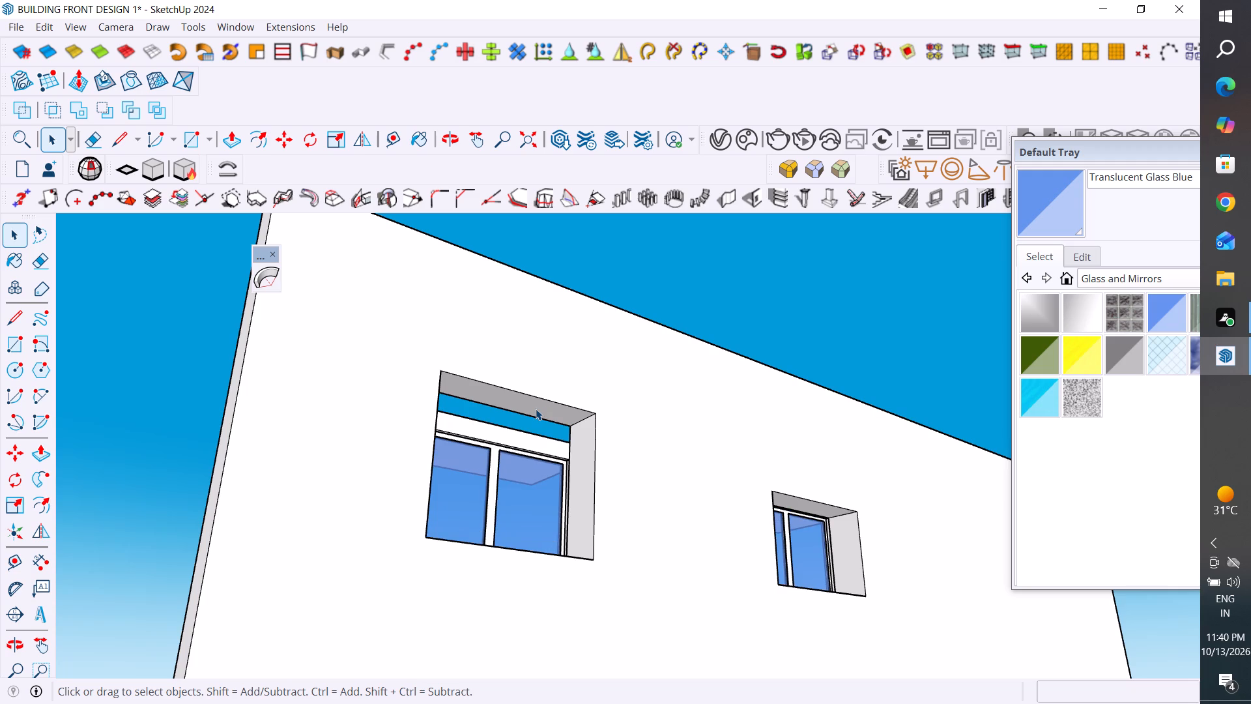
key(ctrl+z)
key(ctrl+z)
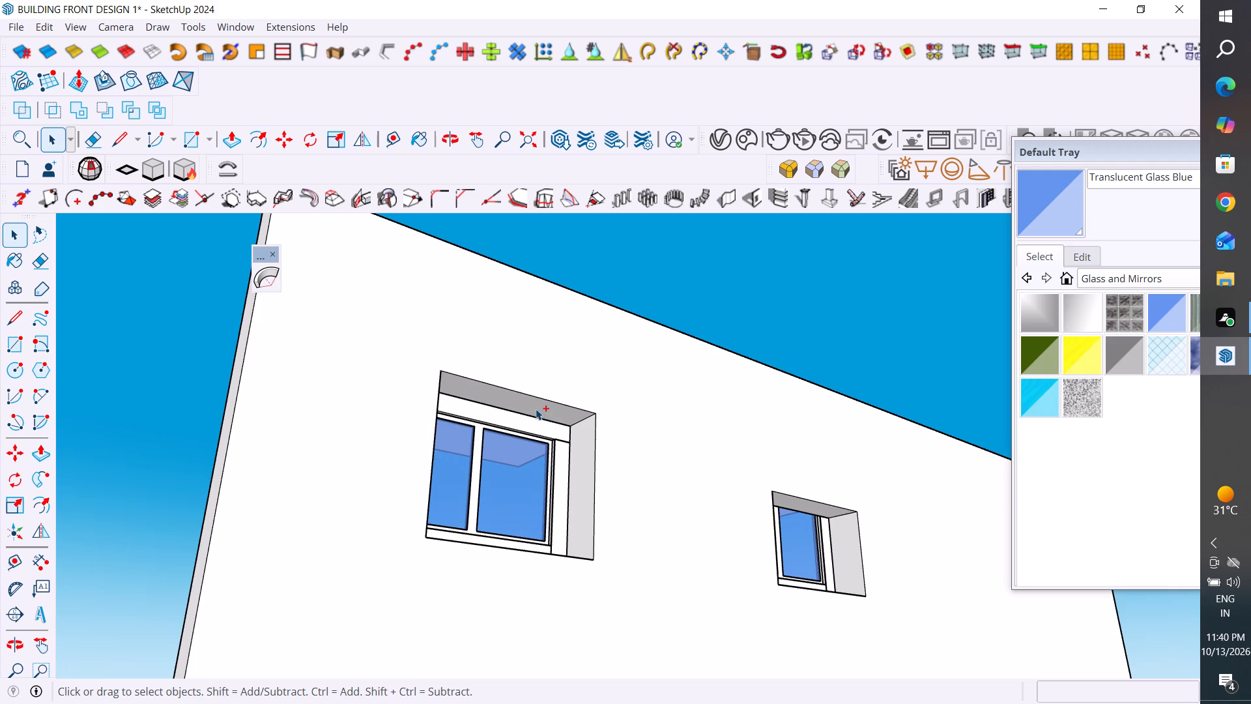
key(ctrl+z)
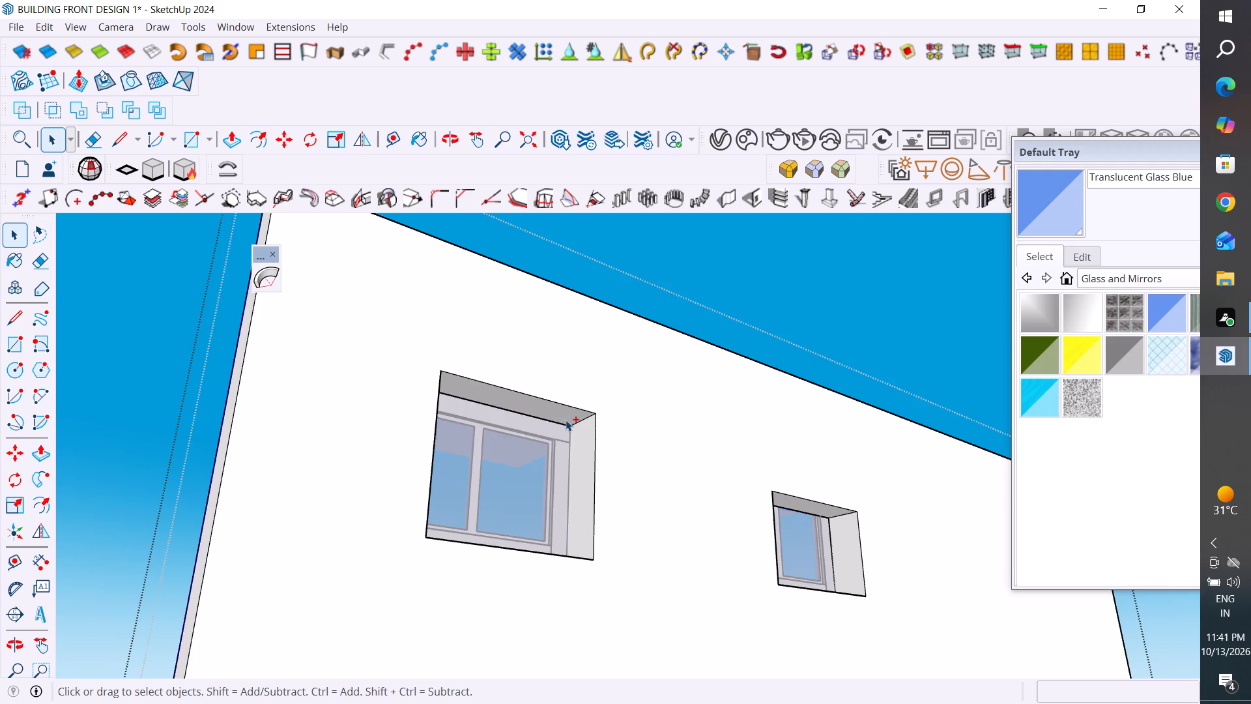
key(ctrl+z)
key(ctrl+z)
key(ctrl+z)
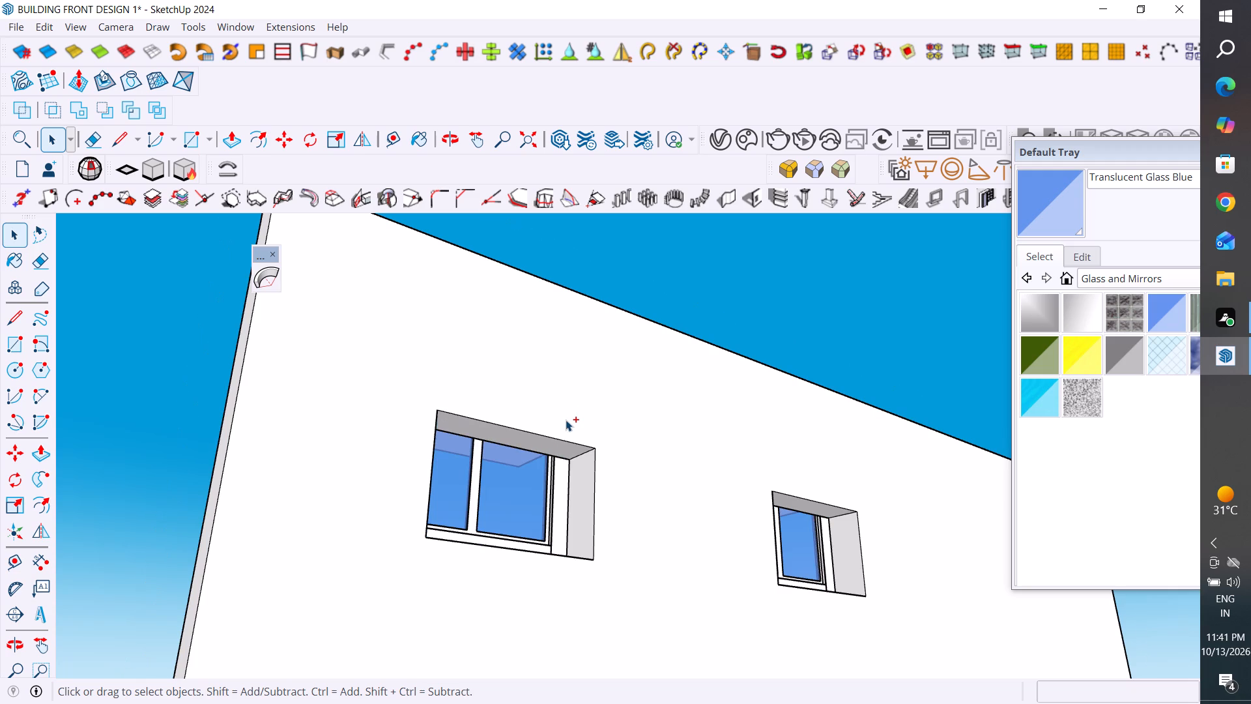
key(ctrl+z)
key(ctrl+z)
Open the wall group from the back and push/pull the top inner face of the window opening nearer the wall's end upward.
scroll(686, 396, down, 3)
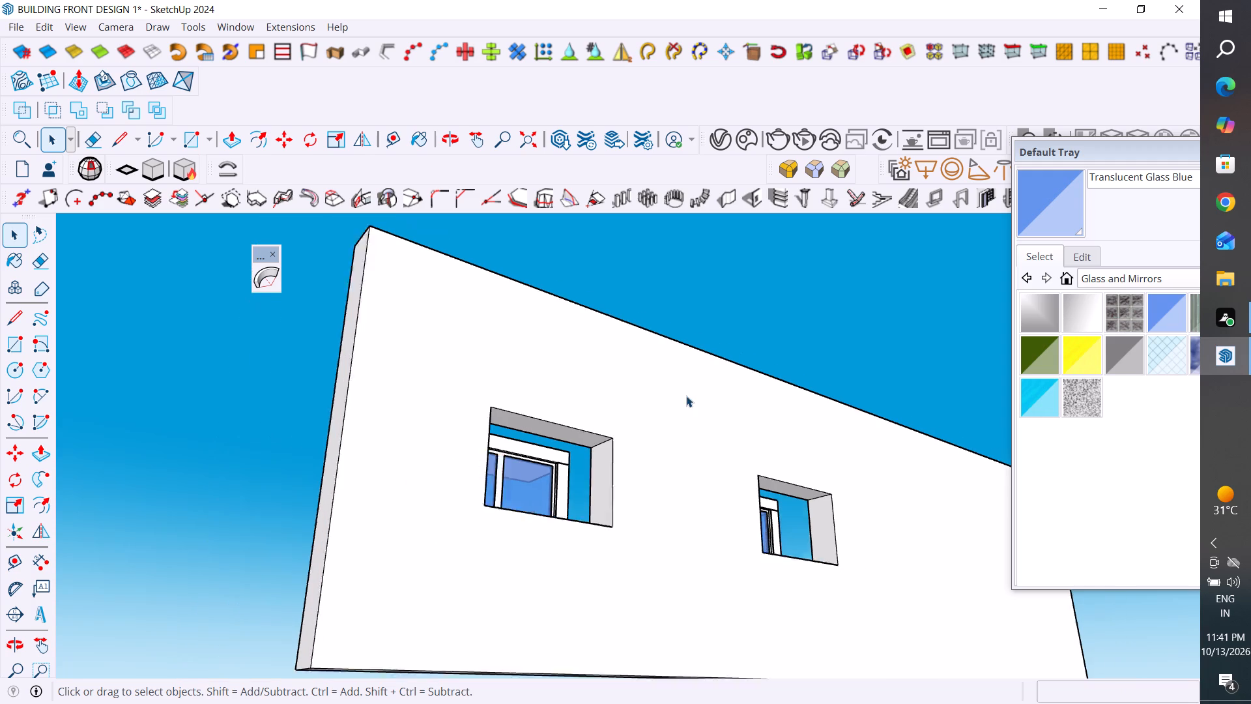
scroll(686, 396, down, 2)
middle_drag(701, 398, 796, 600)
scroll(639, 377, down, 4)
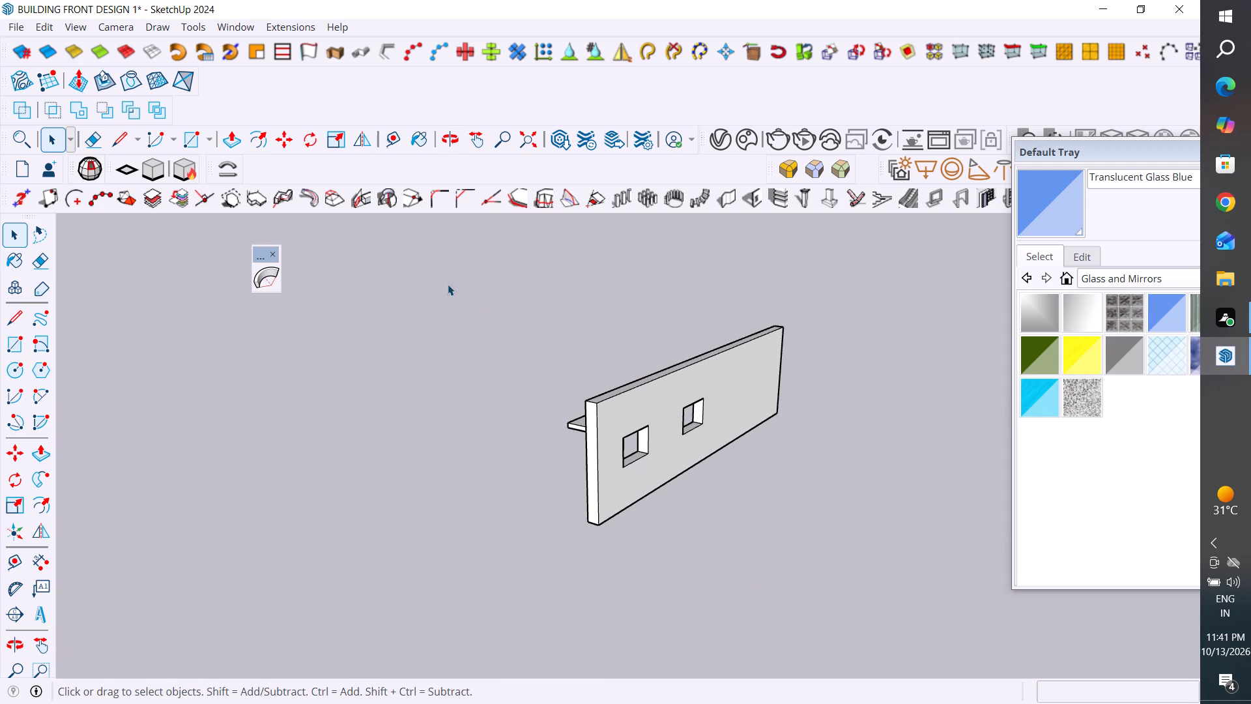
middle_drag(758, 393, 452, 341)
scroll(604, 372, up, 1)
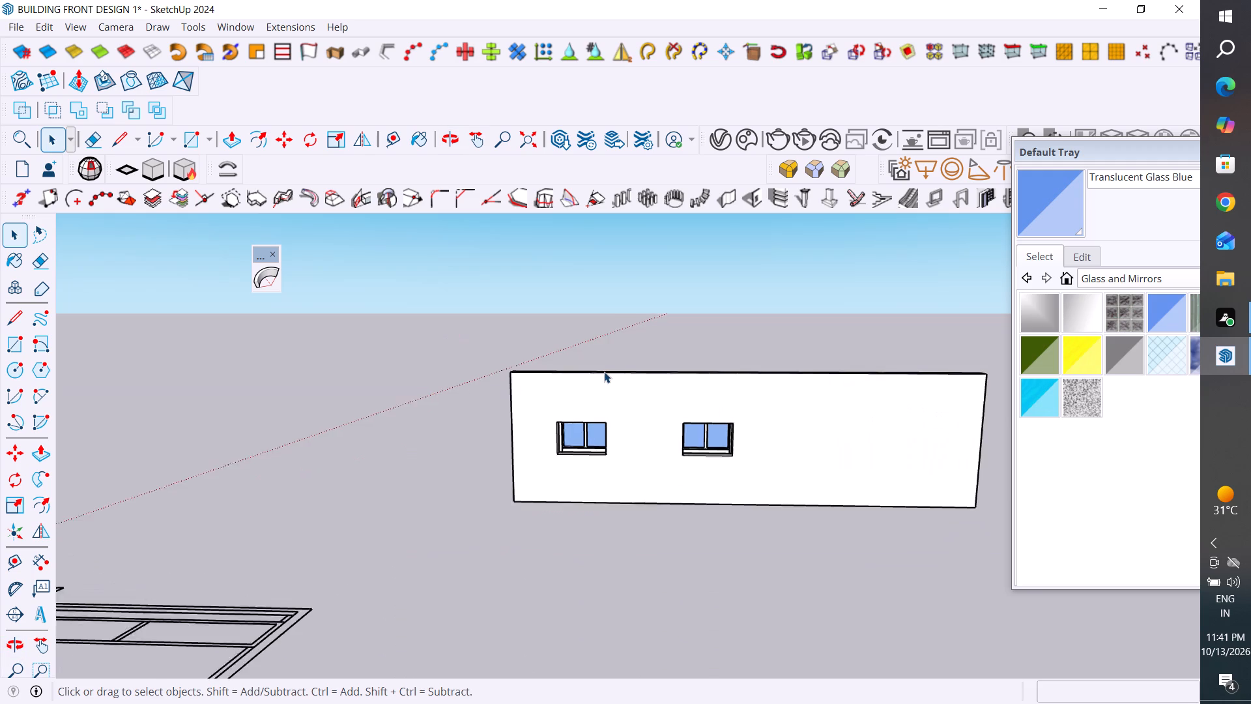
scroll(604, 372, up, 5)
middle_drag(657, 441, 673, 209)
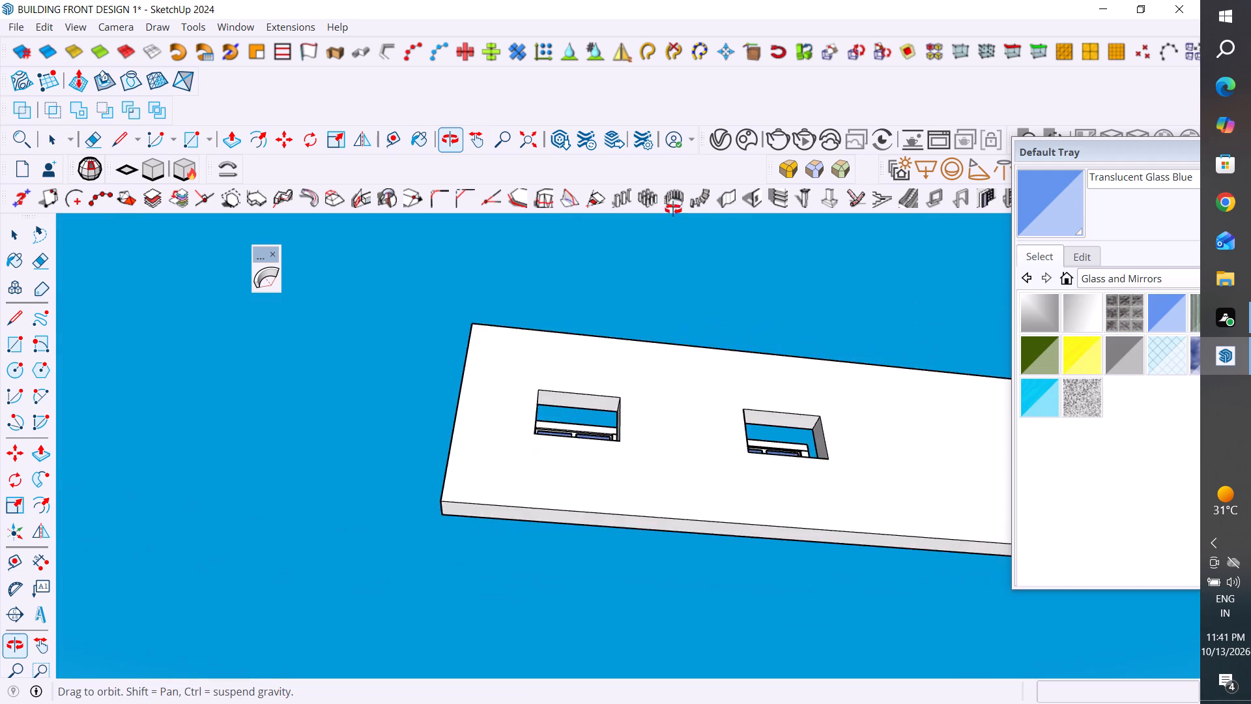
middle_drag(673, 209, 593, 229)
scroll(713, 392, up, 8)
middle_drag(726, 355, 751, 348)
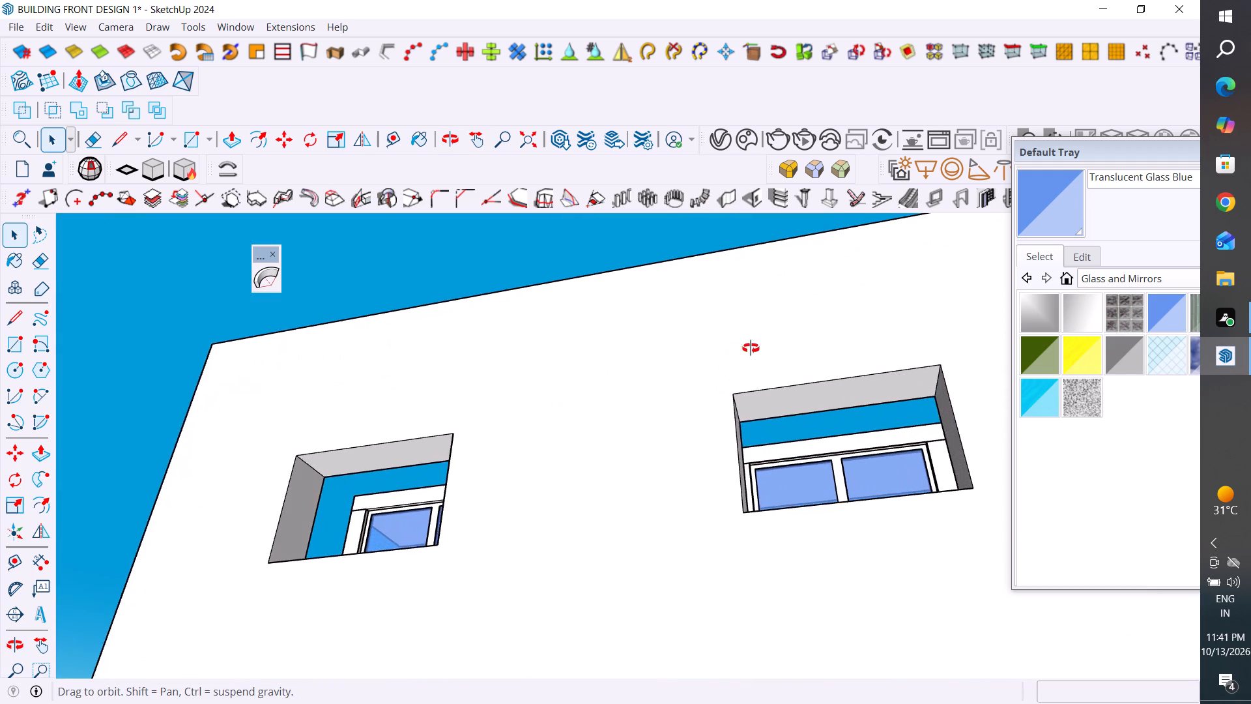
middle_drag(751, 348, 796, 342)
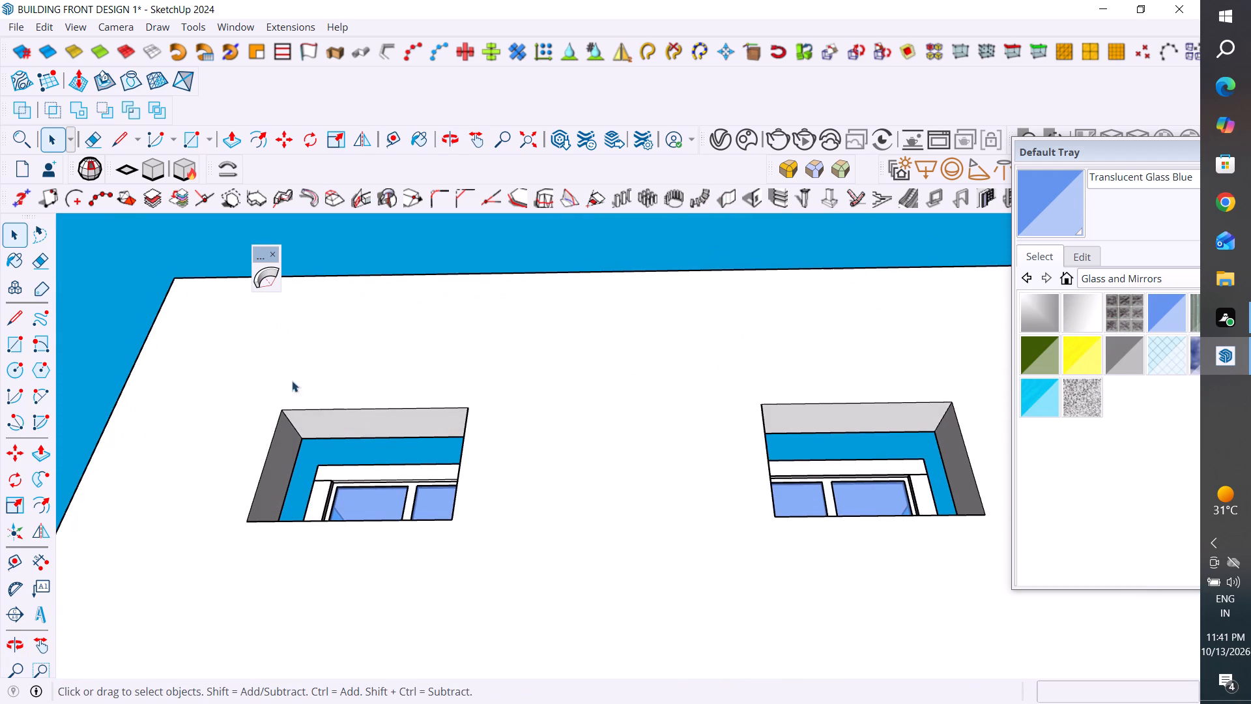
click(239, 139)
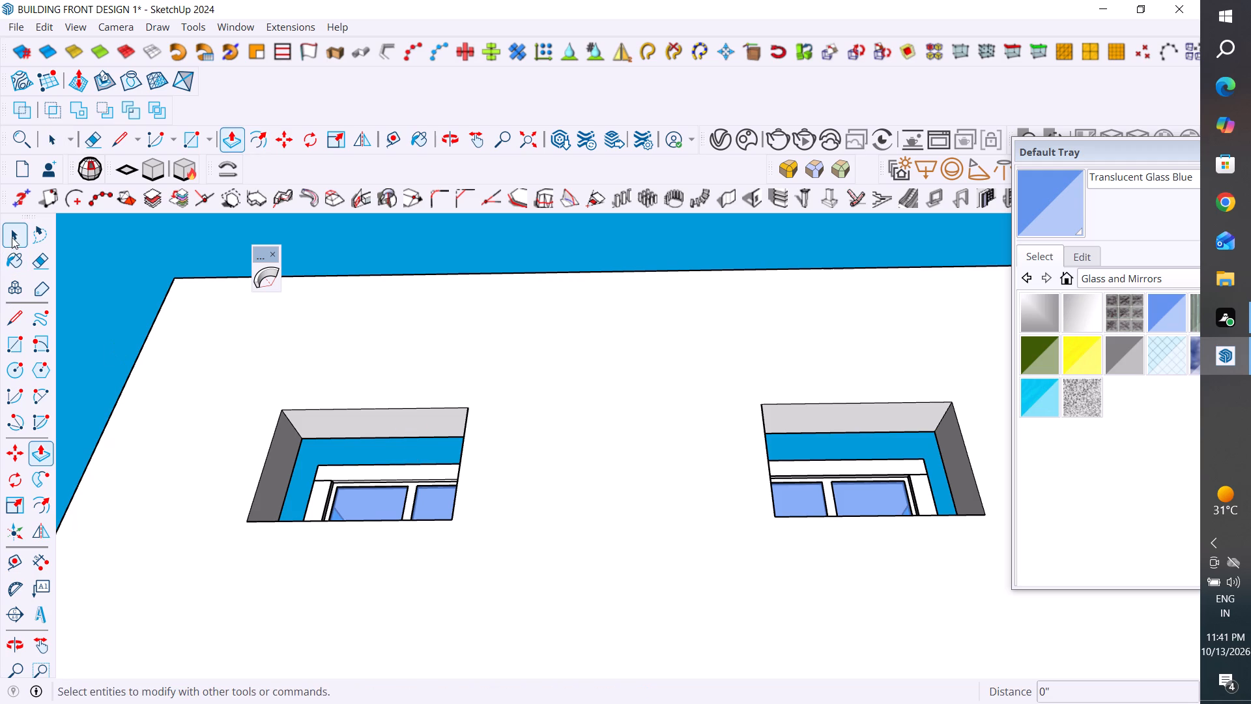
click(12, 237)
click(362, 419)
triple_click(362, 419)
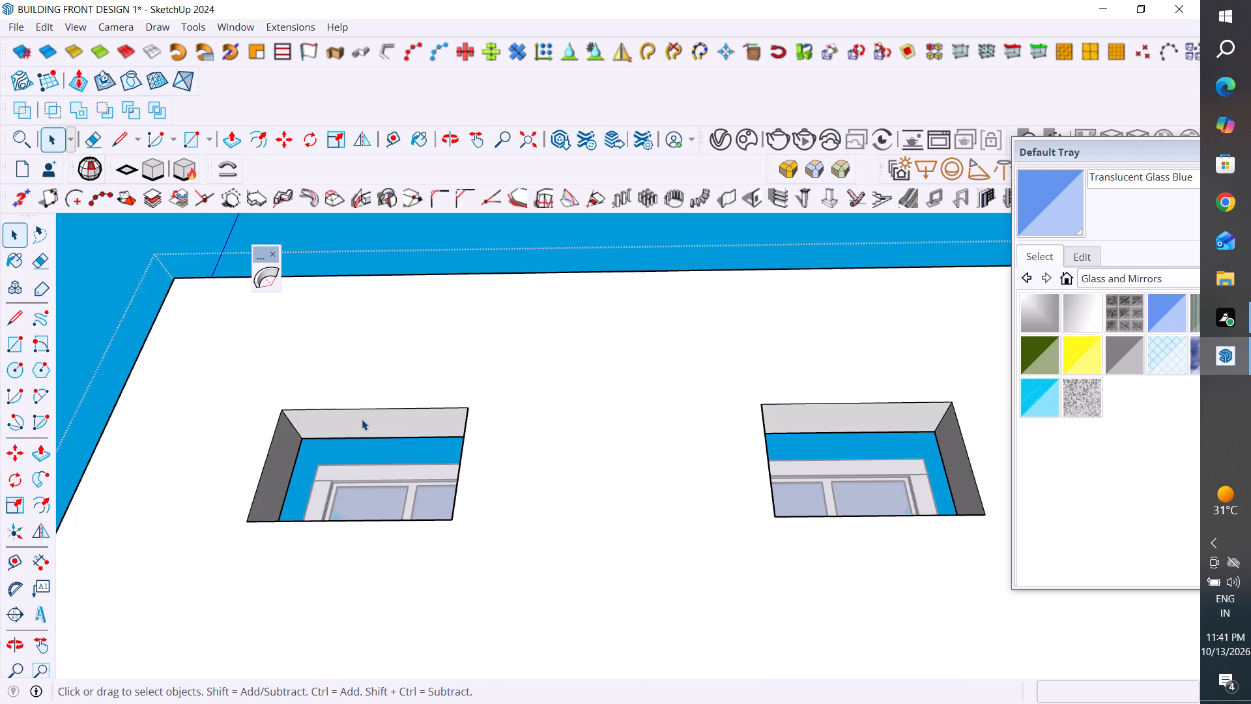
click(362, 419)
click(397, 428)
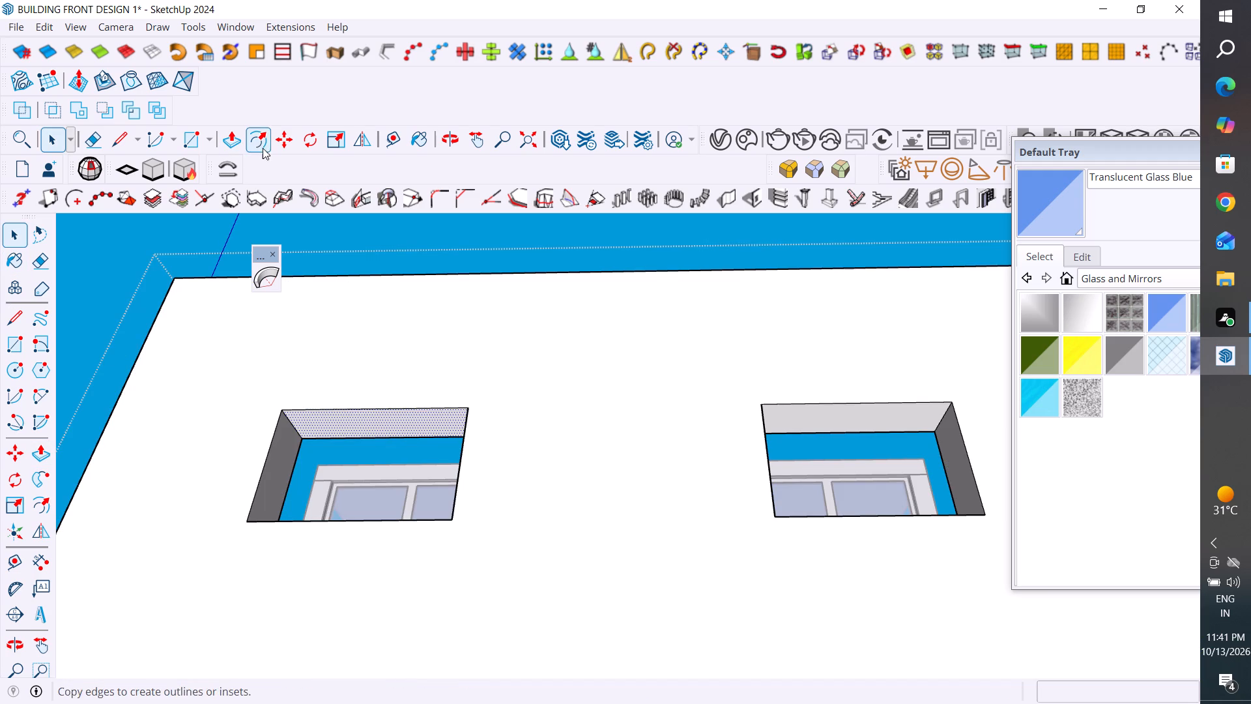
click(231, 141)
click(349, 422)
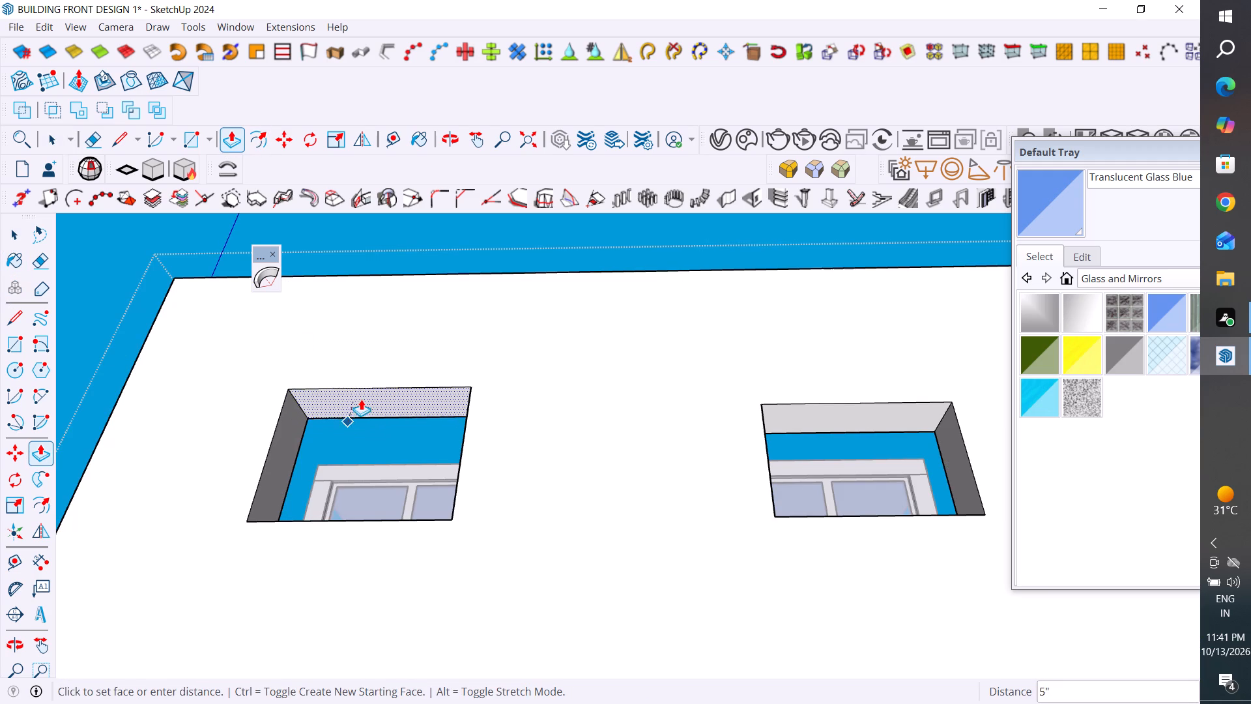
click(363, 397)
click(12, 240)
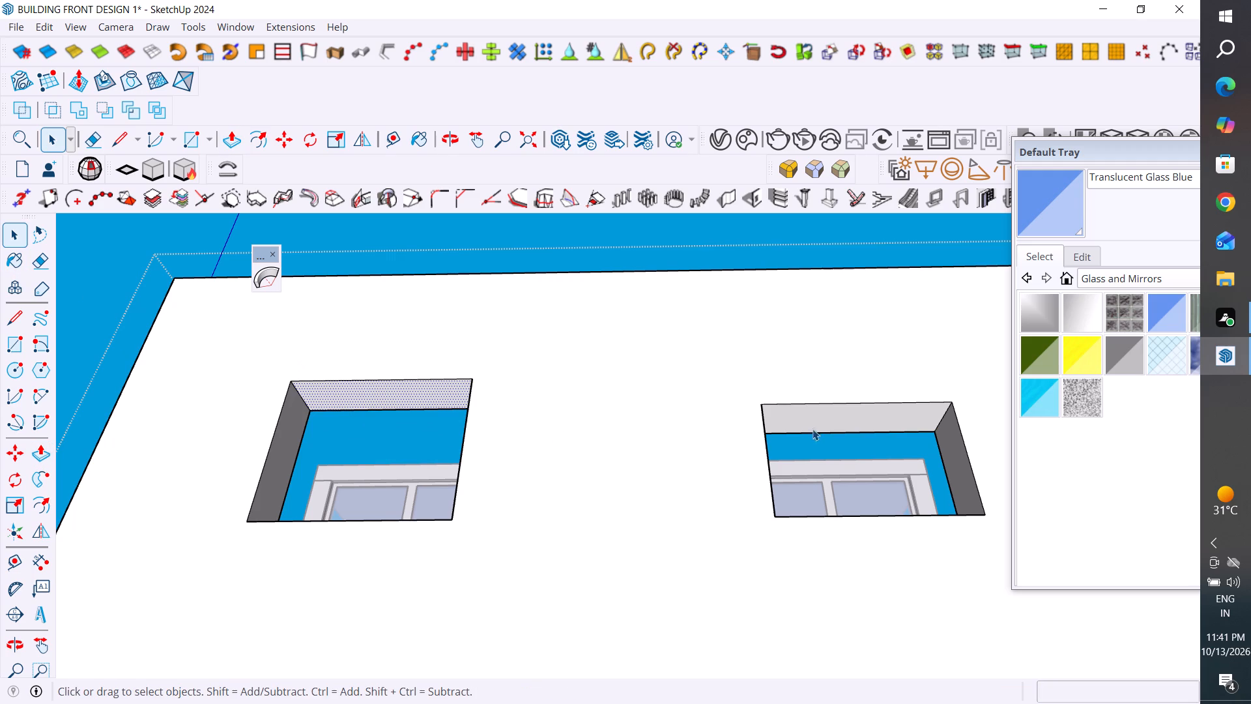
Raise the top inner face of the other window opening by the same push/pull distance and close the wall group.
triple_click(876, 416)
click(876, 416)
click(876, 416)
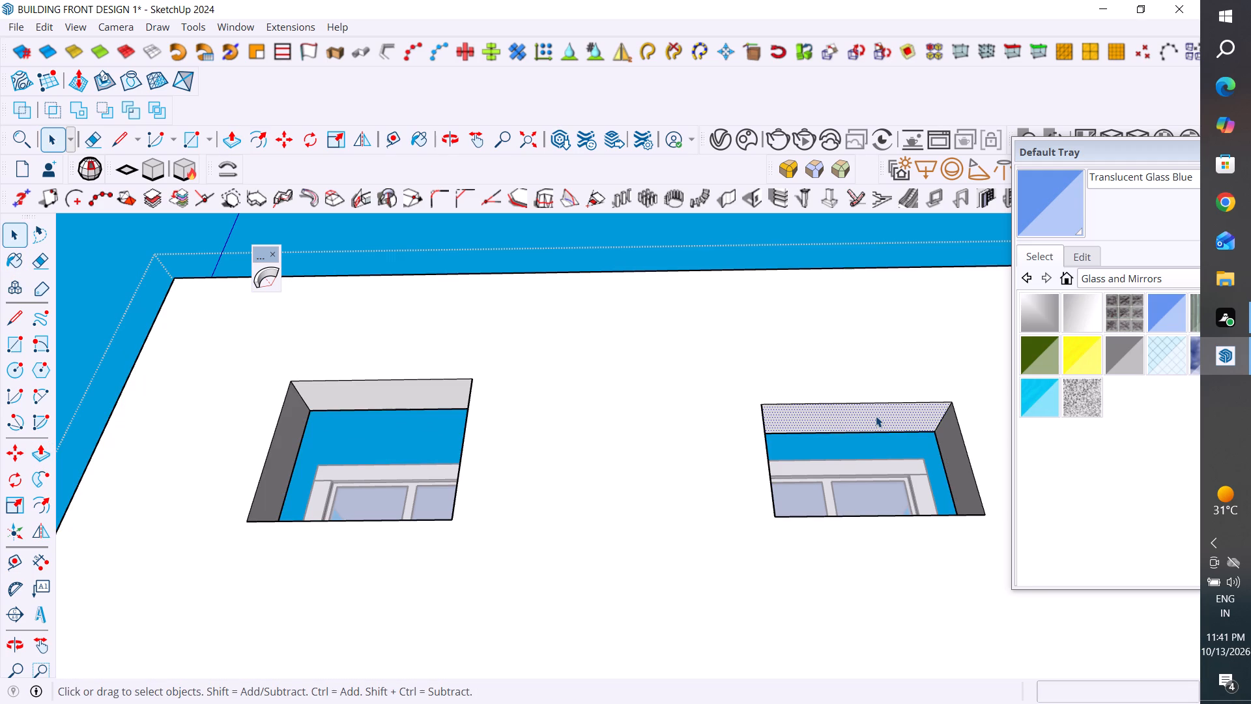
click(225, 145)
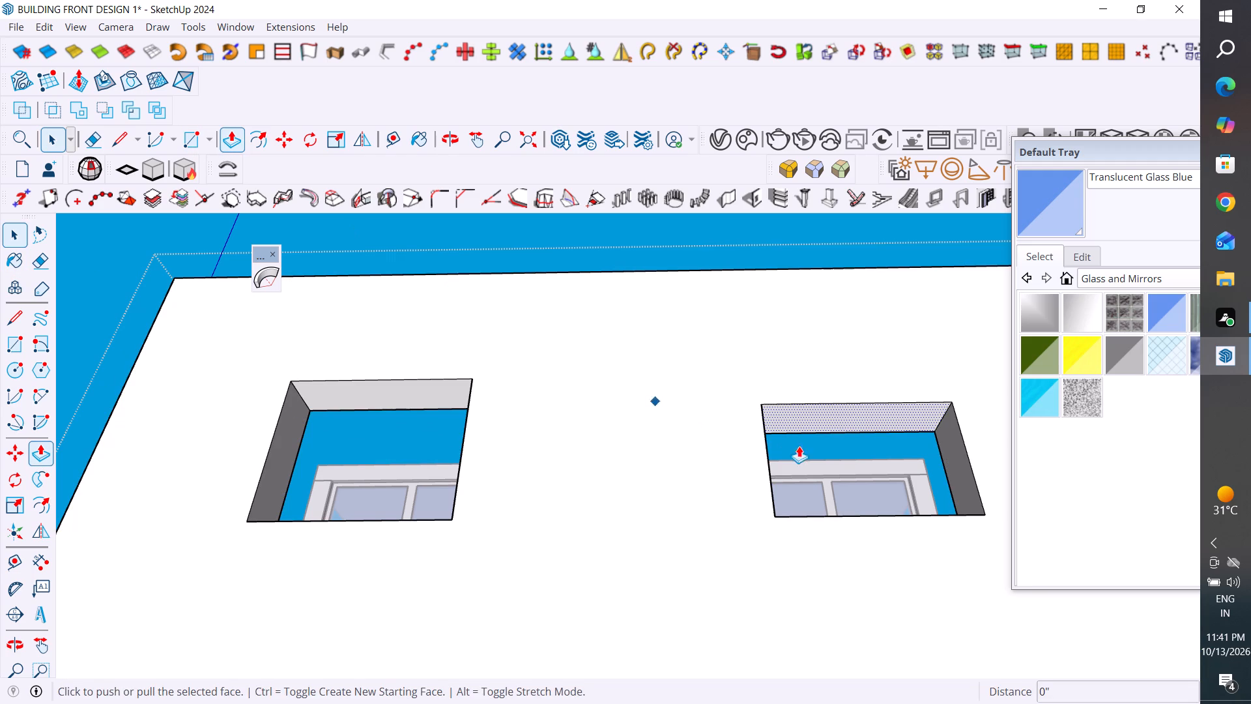
double_click(864, 420)
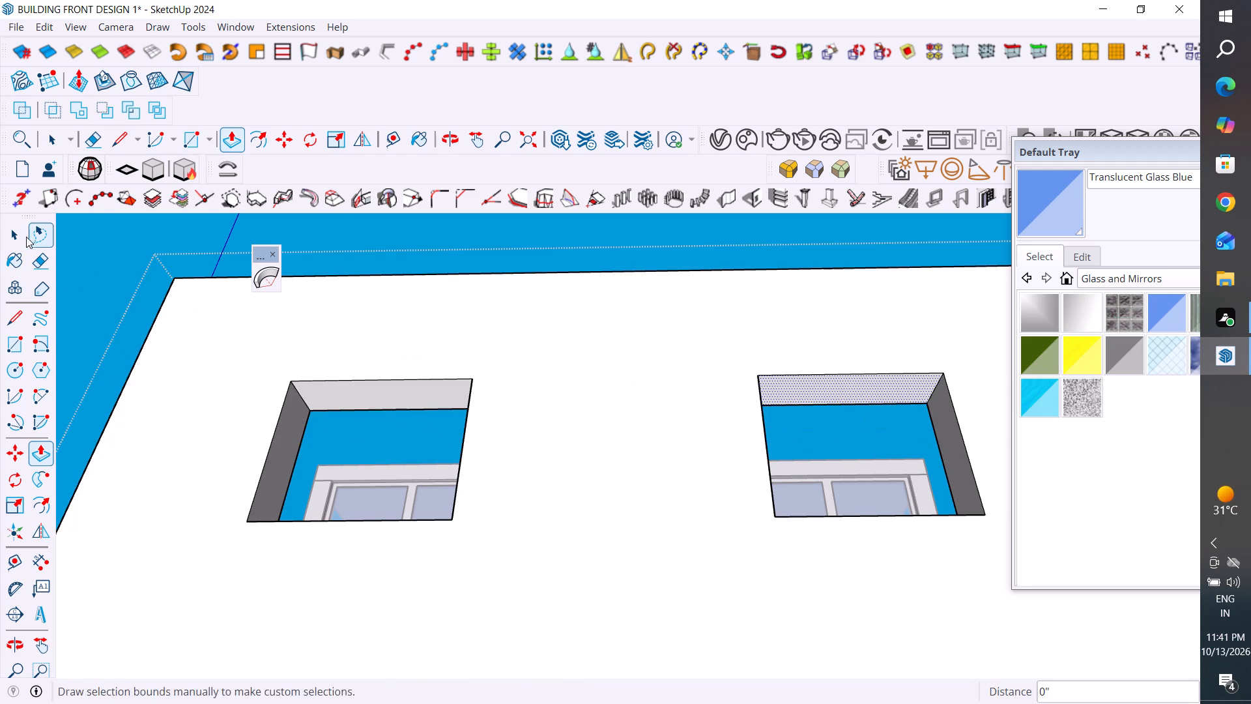
click(23, 235)
click(167, 237)
scroll(465, 312, down, 5)
middle_drag(523, 337, 804, 677)
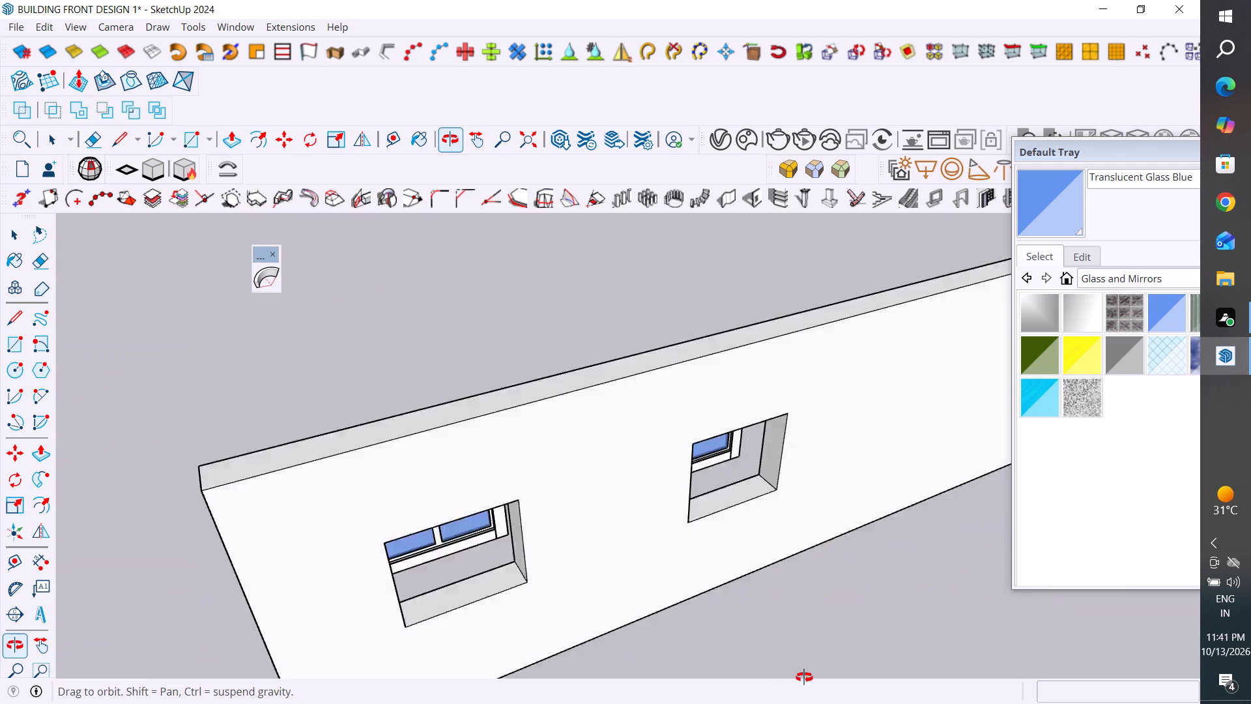
middle_drag(804, 677, 893, 654)
scroll(735, 274, down, 5)
middle_drag(650, 464, 867, 308)
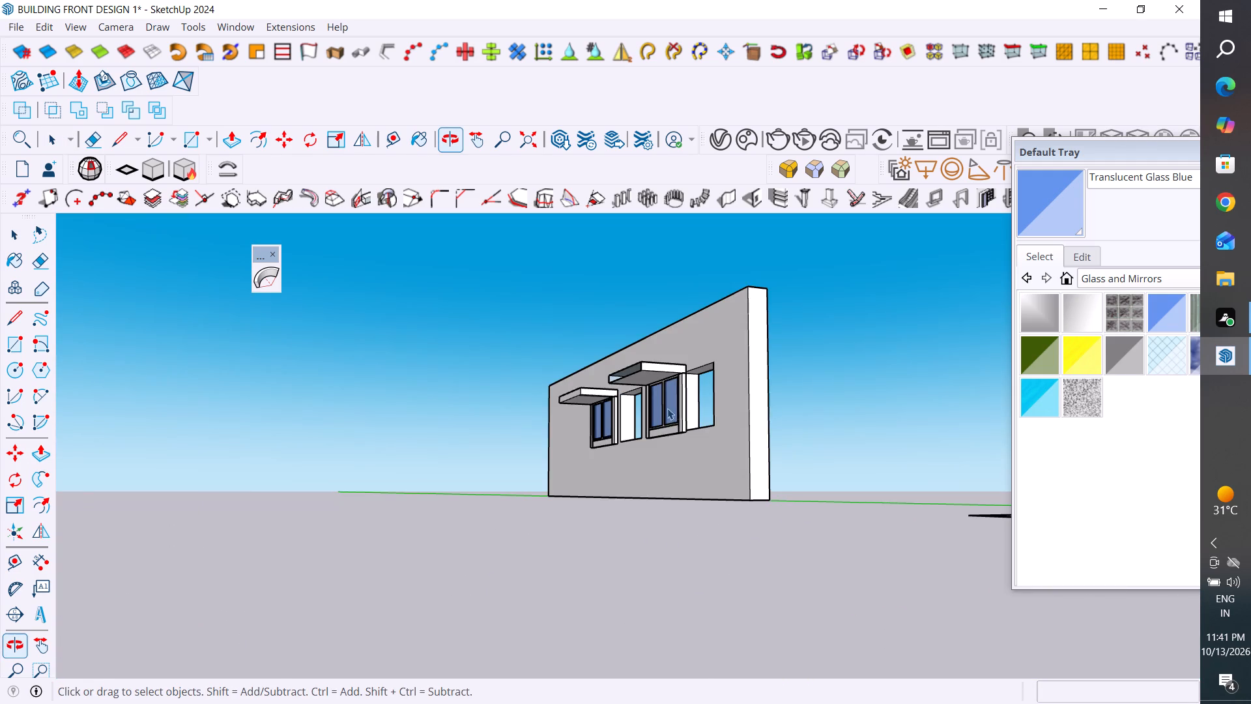
Draw a 4" by 44" rectangle to close the open long side of the canopy nearer the wall's end.
scroll(659, 380, up, 3)
middle_drag(670, 390, 709, 512)
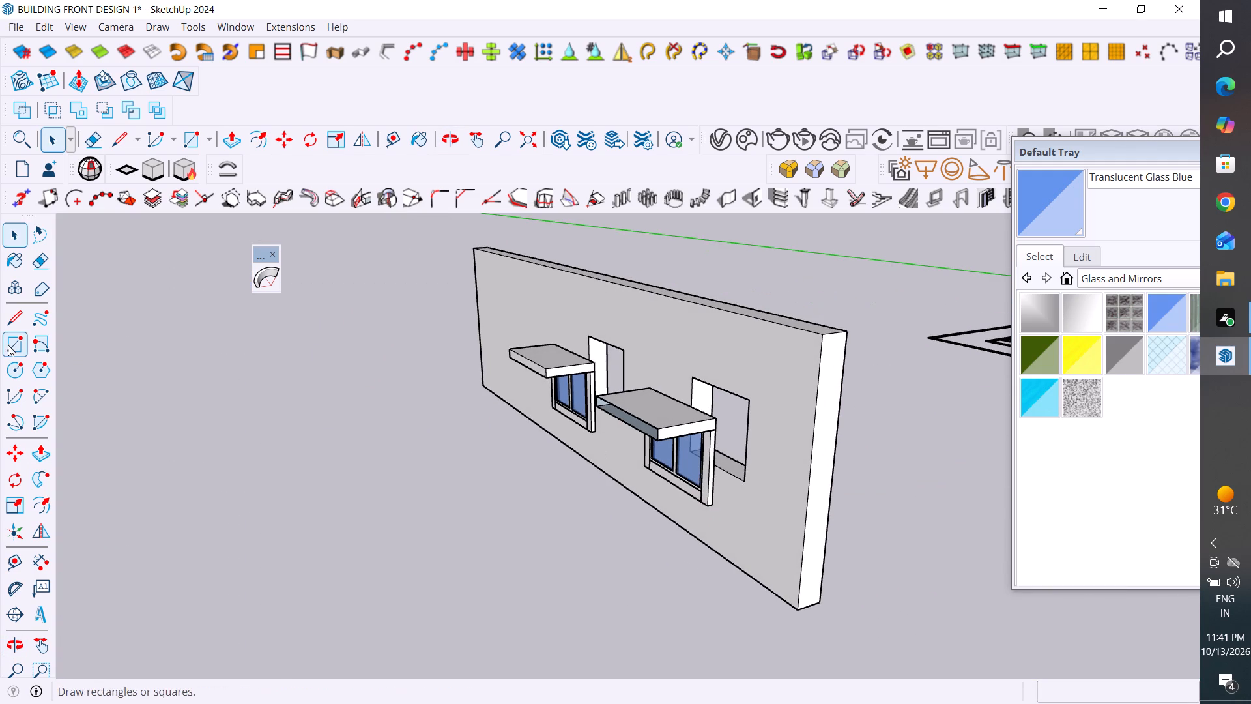
click(8, 344)
scroll(601, 460, up, 4)
scroll(619, 384, up, 3)
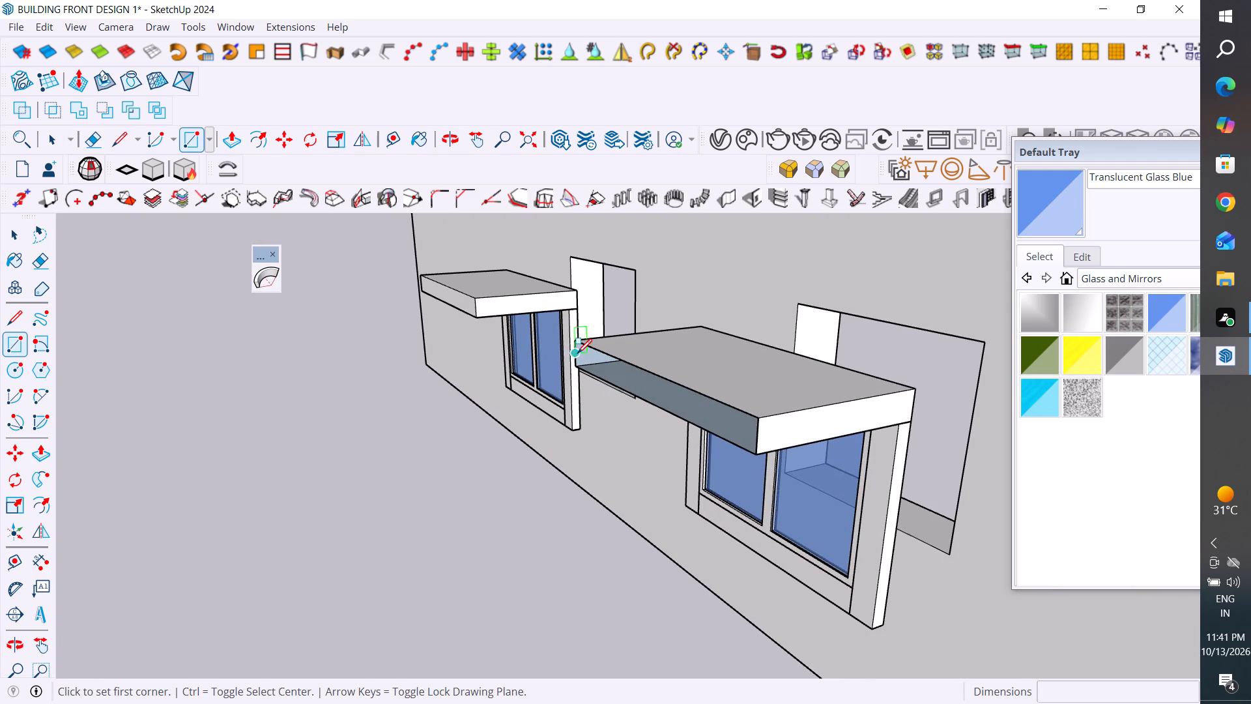
click(577, 344)
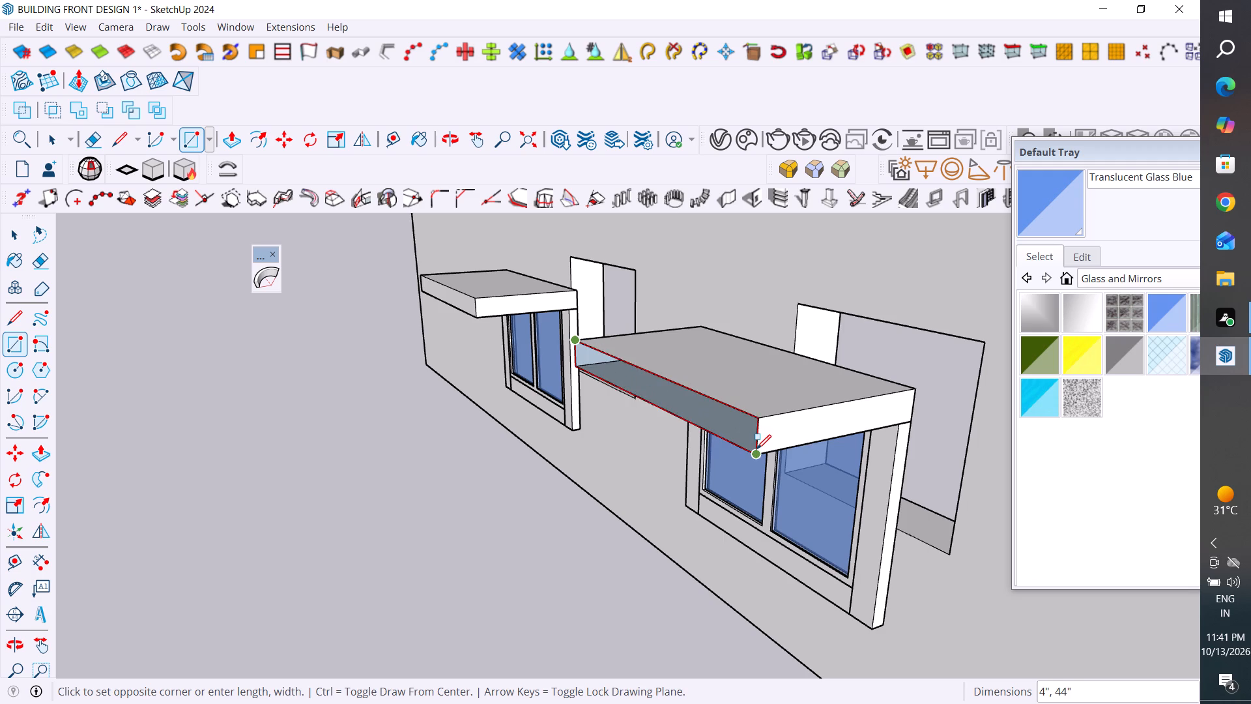
click(756, 449)
click(23, 244)
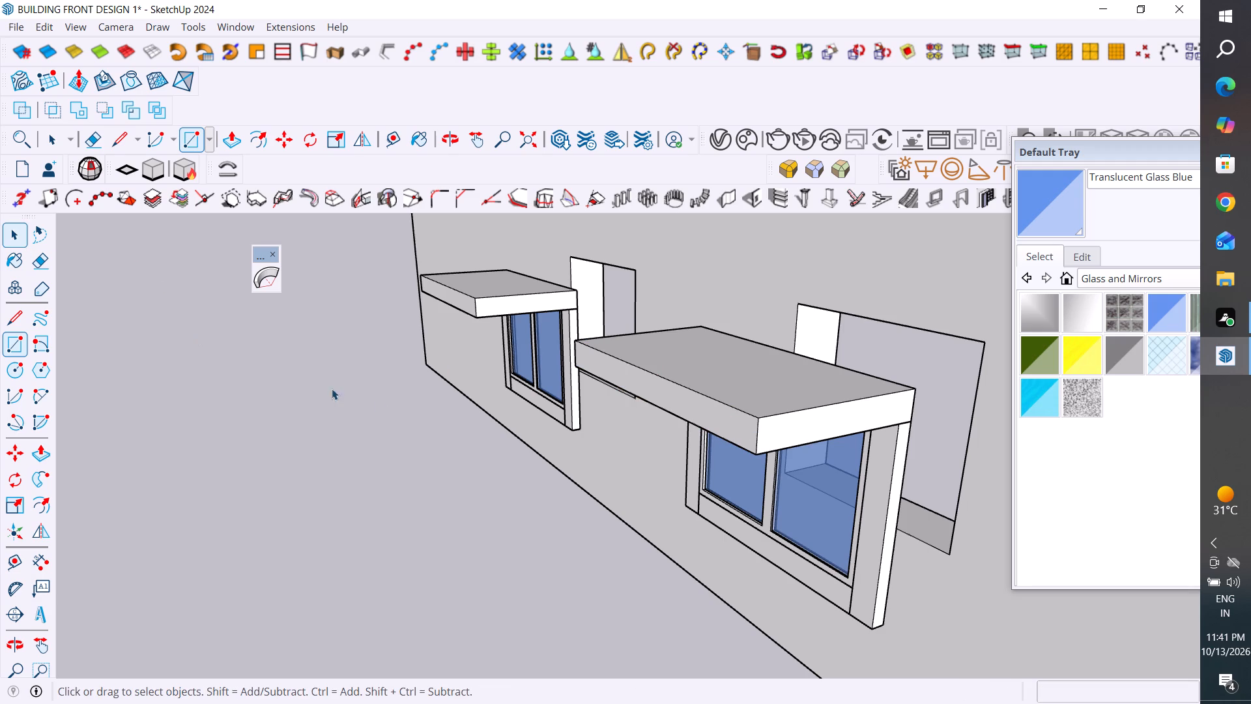
Examine the canopies, windows and wall openings from below and from the front.
middle_drag(751, 330, 648, 244)
scroll(627, 330, up, 1)
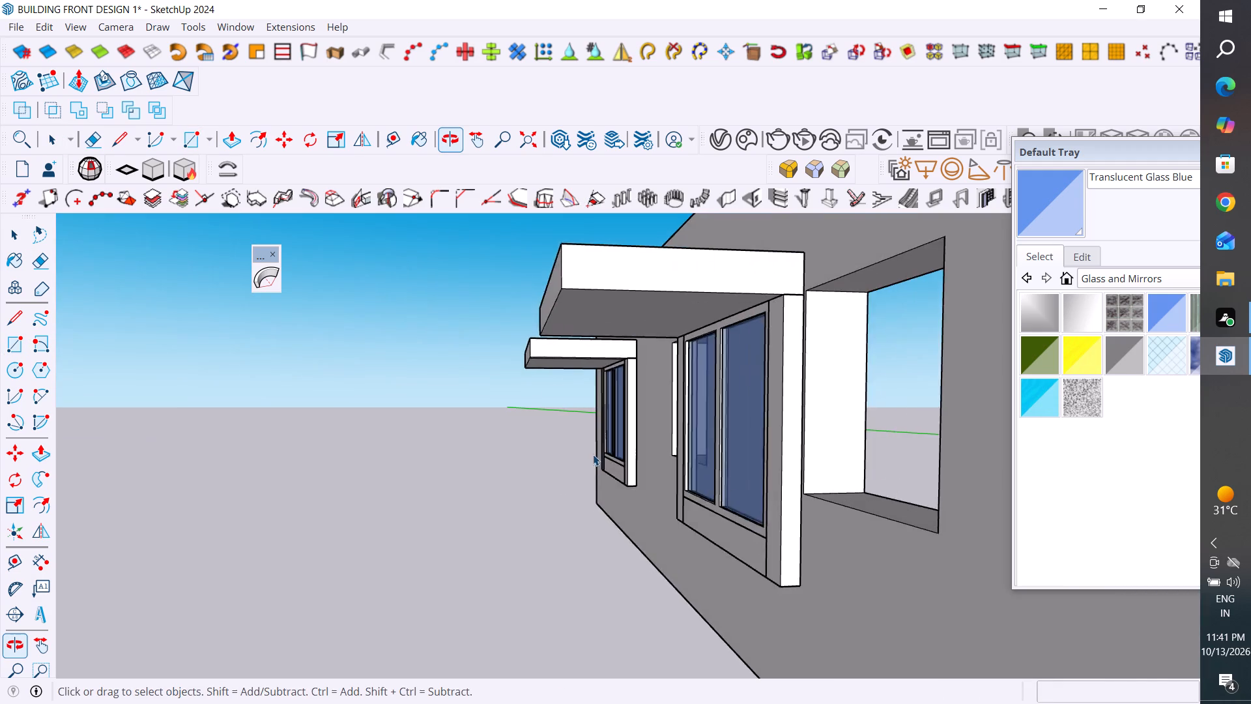
scroll(593, 454, down, 4)
middle_drag(614, 412, 670, 235)
scroll(586, 546, down, 5)
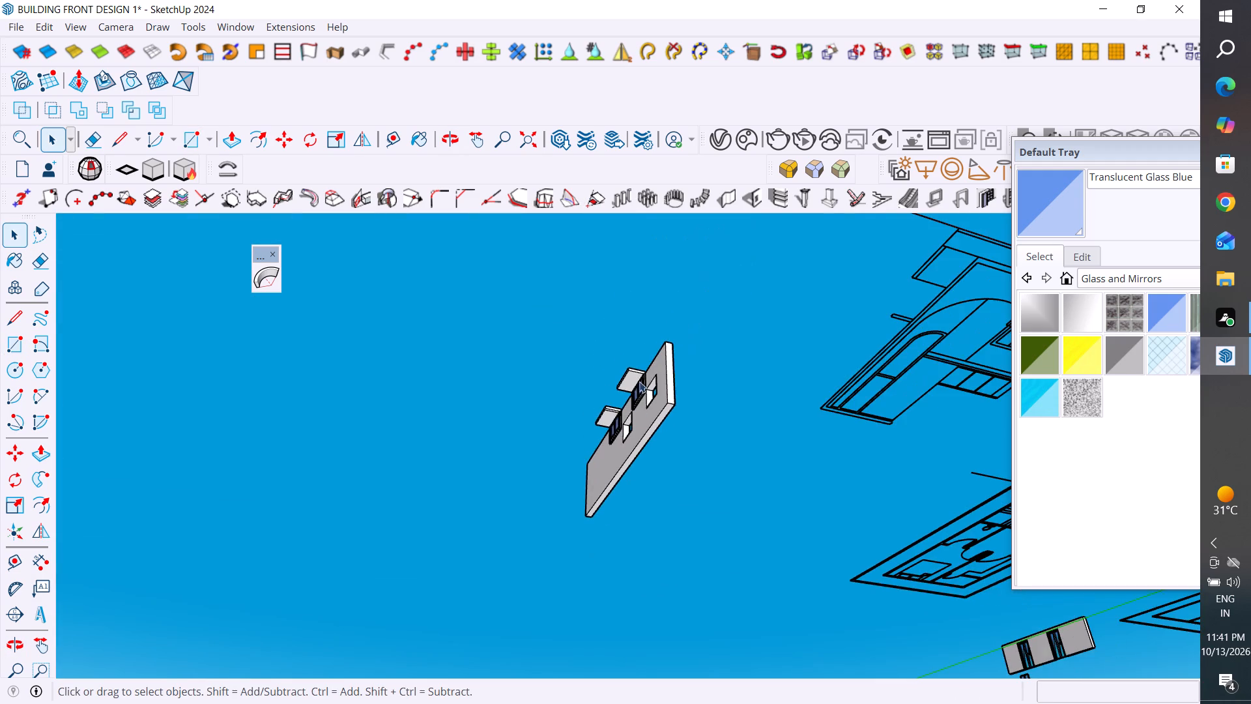
middle_drag(648, 418, 666, 510)
scroll(637, 424, up, 12)
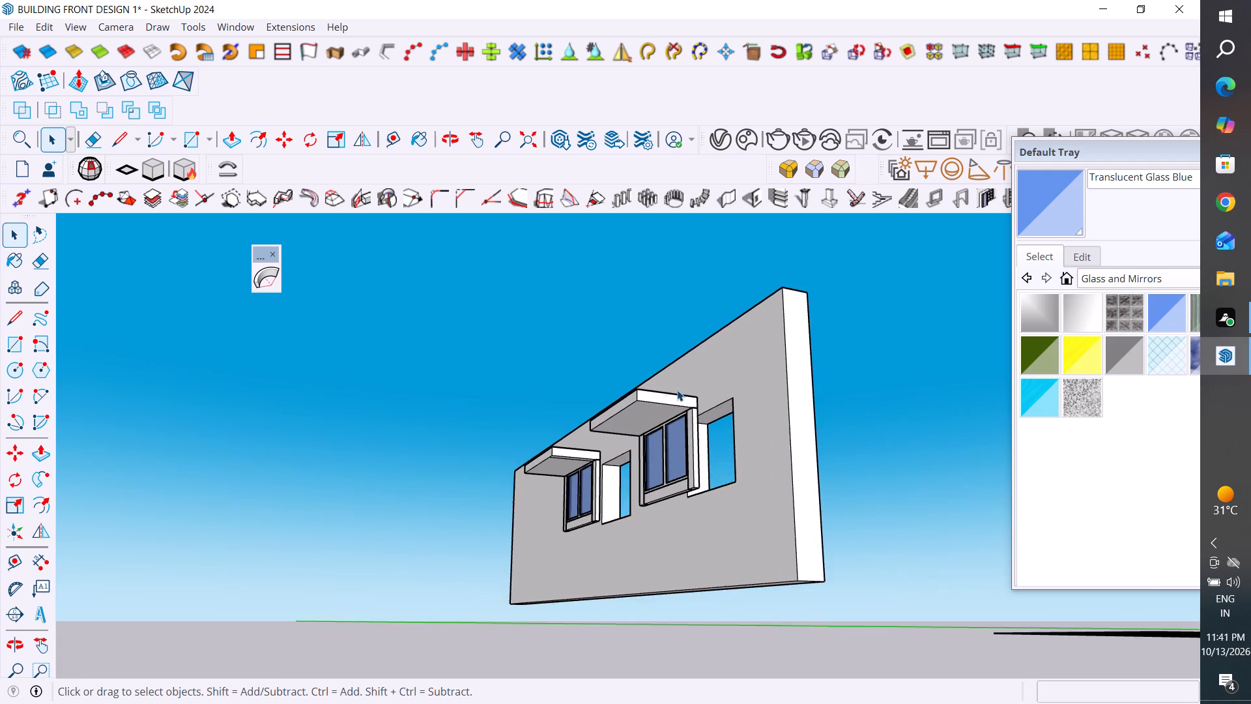
scroll(677, 390, up, 1)
middle_drag(678, 393, 670, 465)
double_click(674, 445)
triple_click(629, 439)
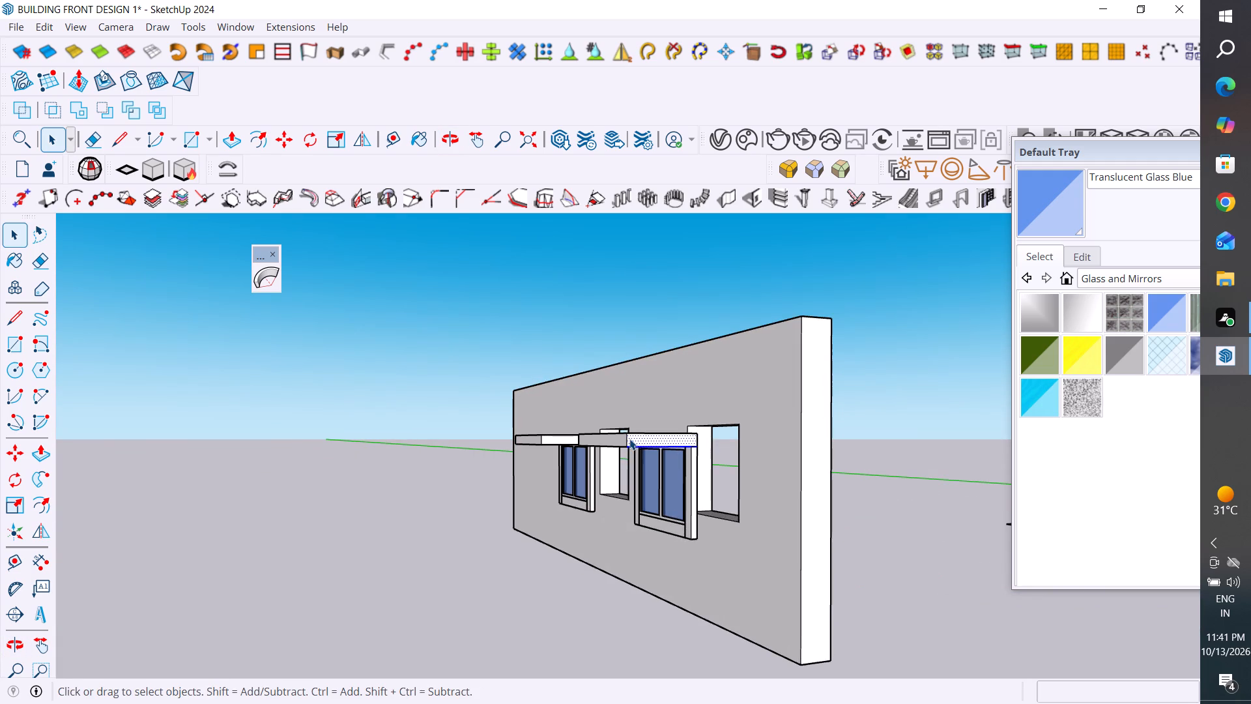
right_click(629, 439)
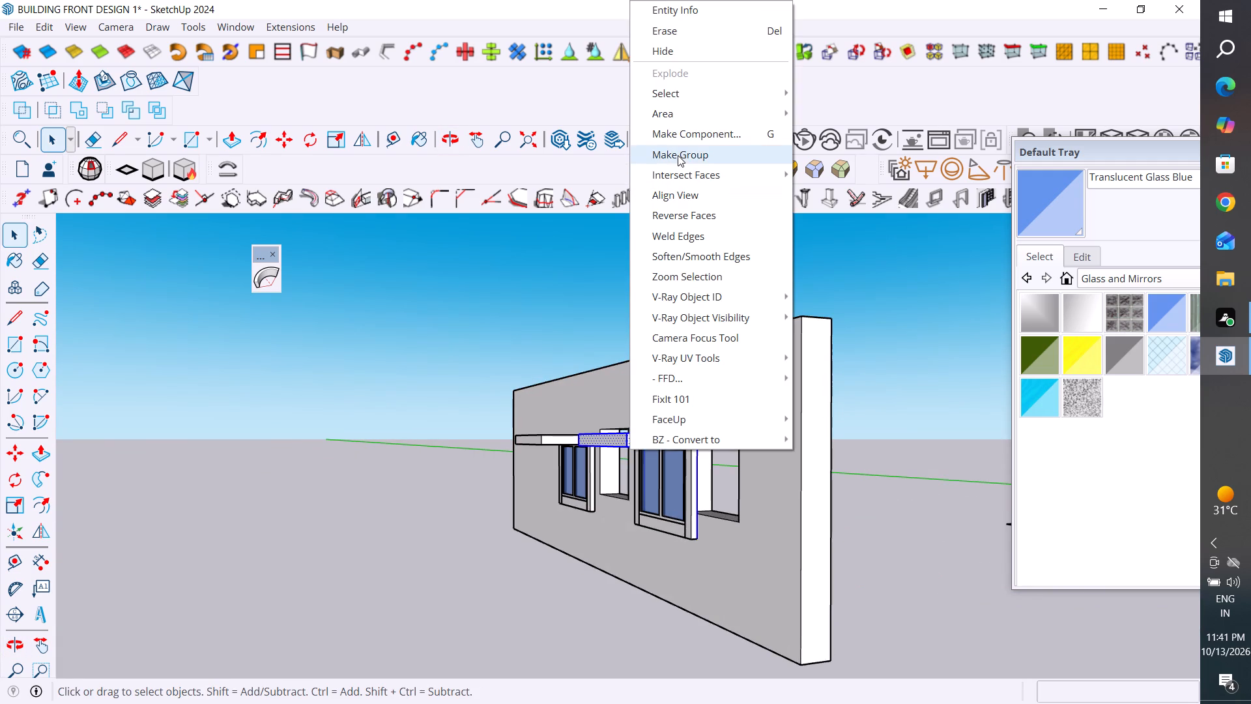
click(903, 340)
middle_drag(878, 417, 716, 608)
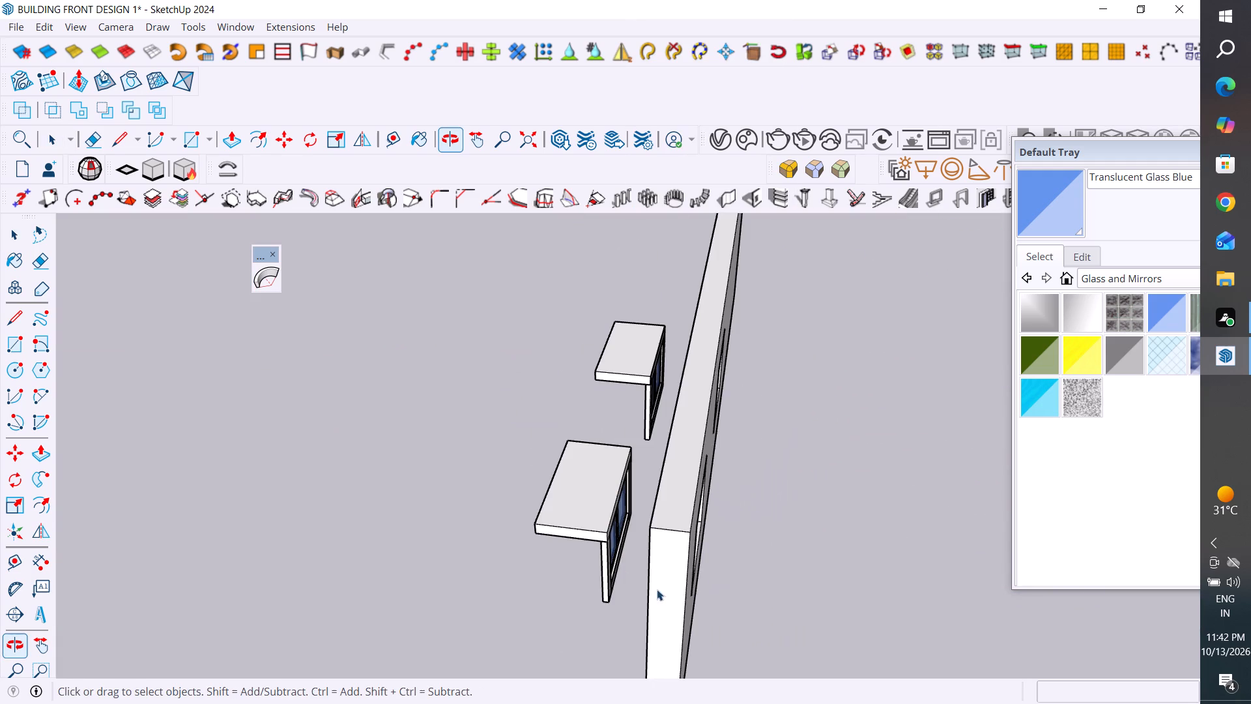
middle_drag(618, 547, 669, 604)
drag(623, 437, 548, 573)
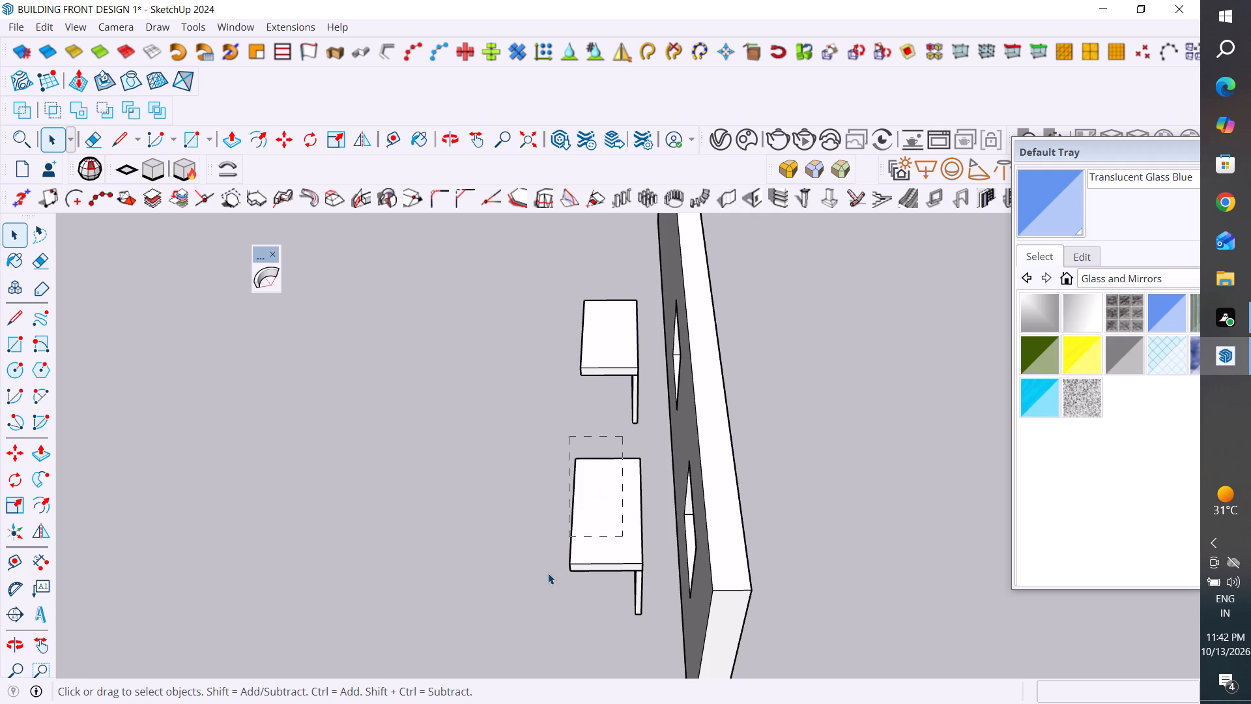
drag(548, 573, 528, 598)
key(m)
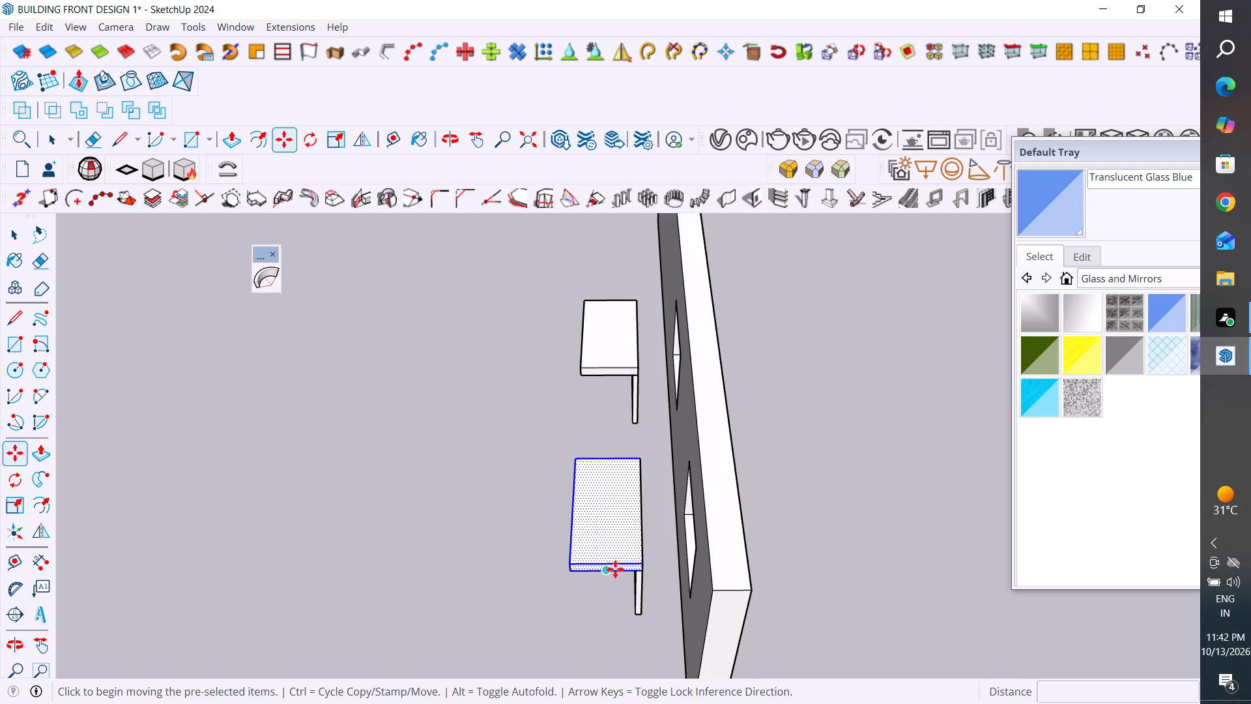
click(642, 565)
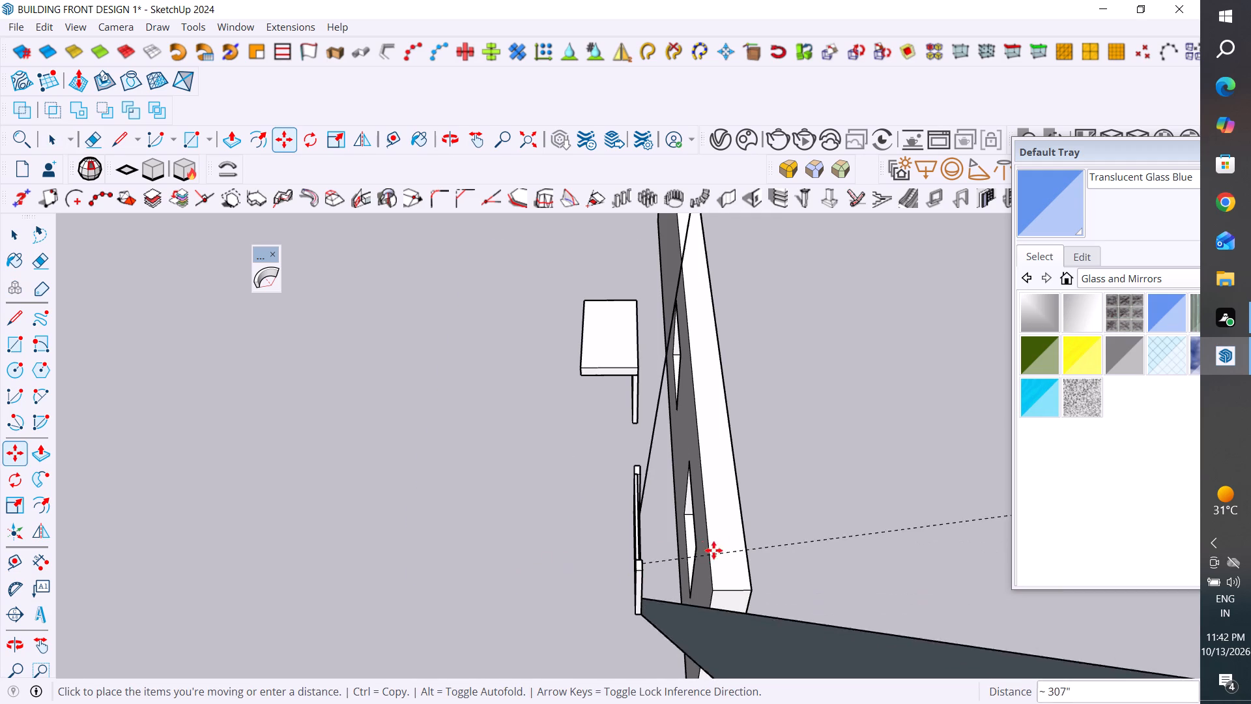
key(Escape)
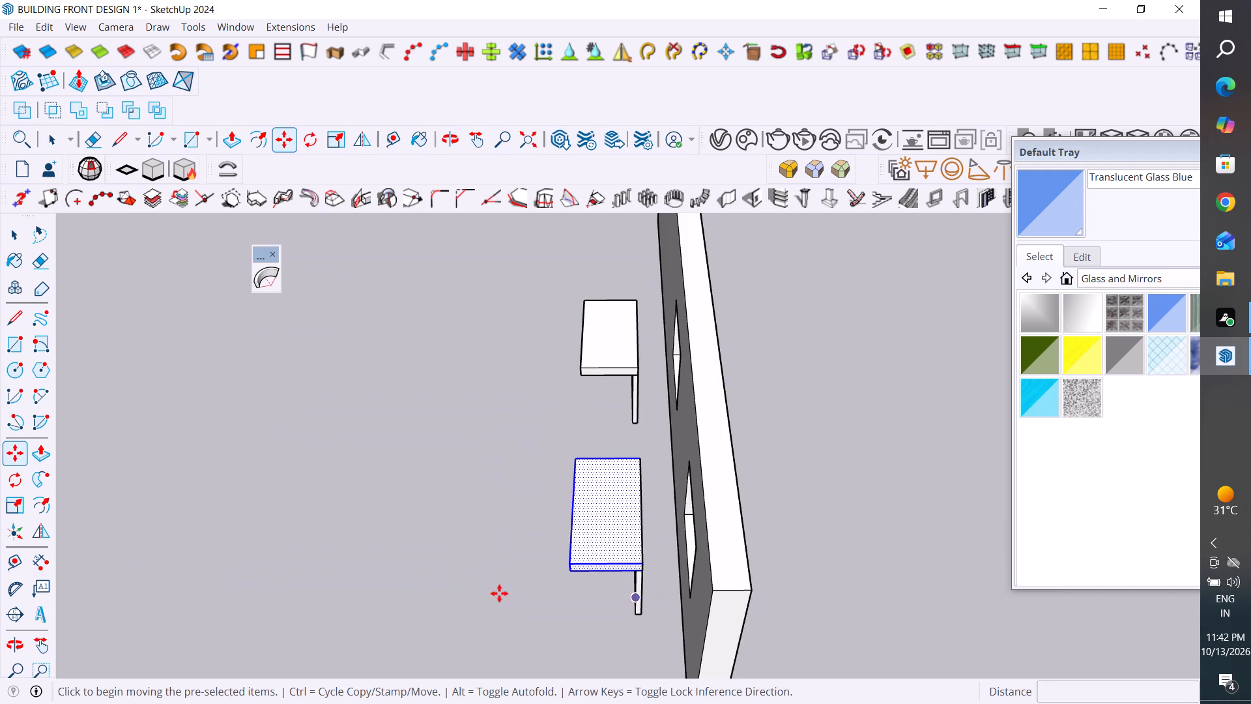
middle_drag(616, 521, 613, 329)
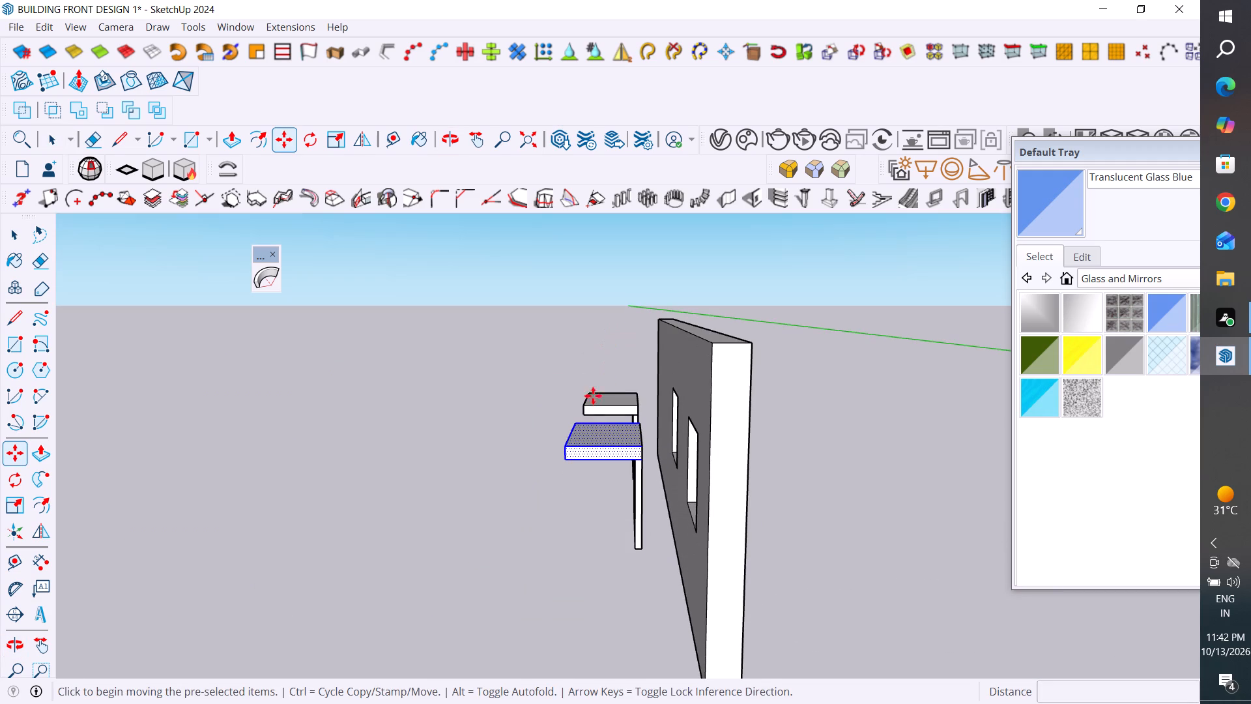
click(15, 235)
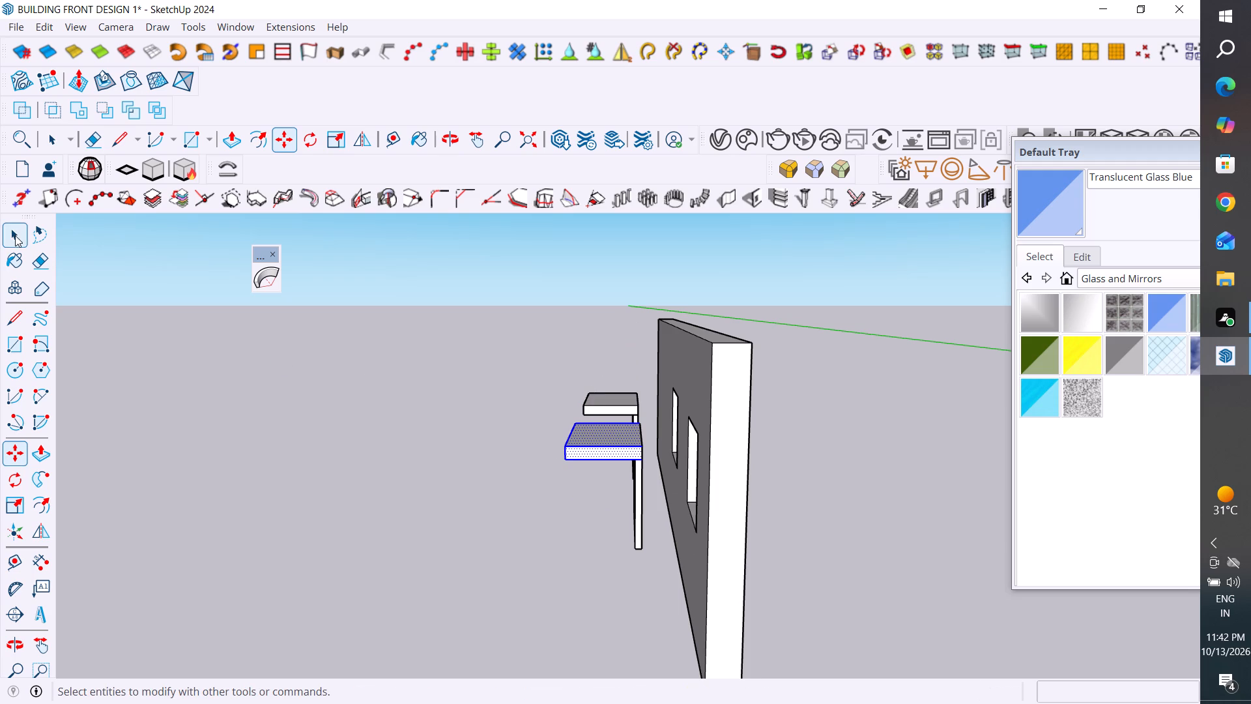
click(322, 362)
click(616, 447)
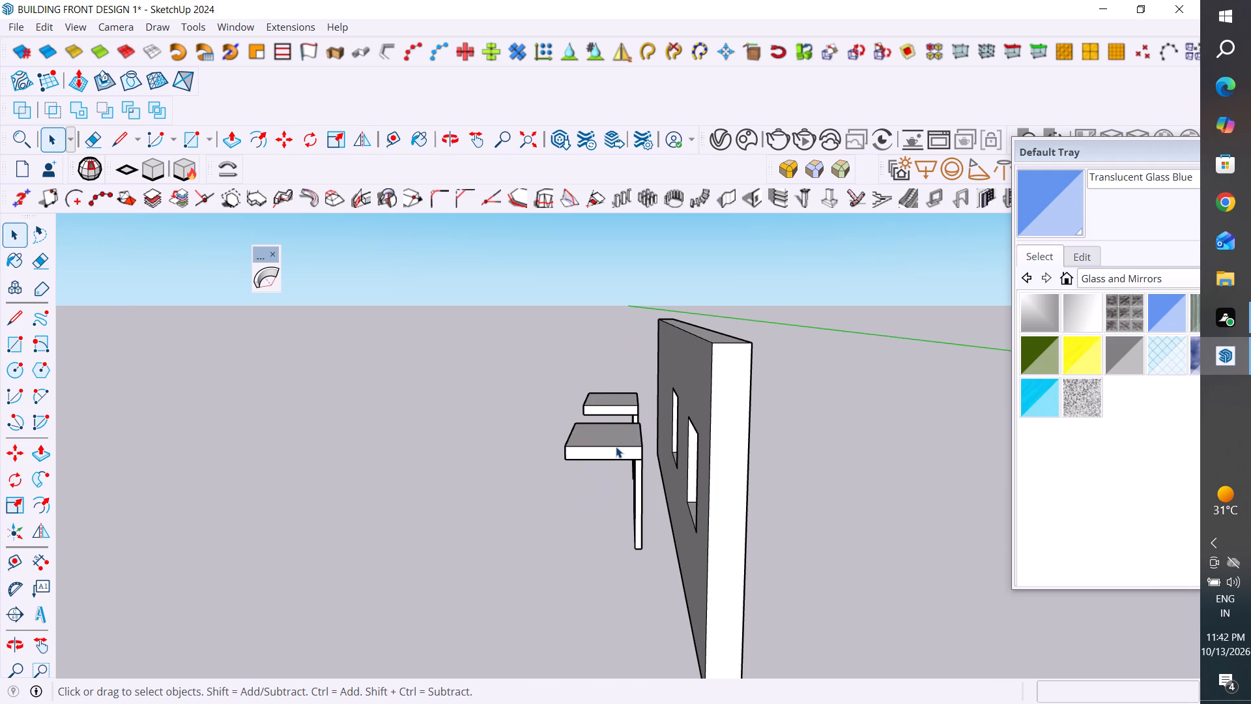
Select the canopy slab nearer the wall's end and copy it 62" along the red axis, away from the wall.
middle_drag(629, 452, 618, 622)
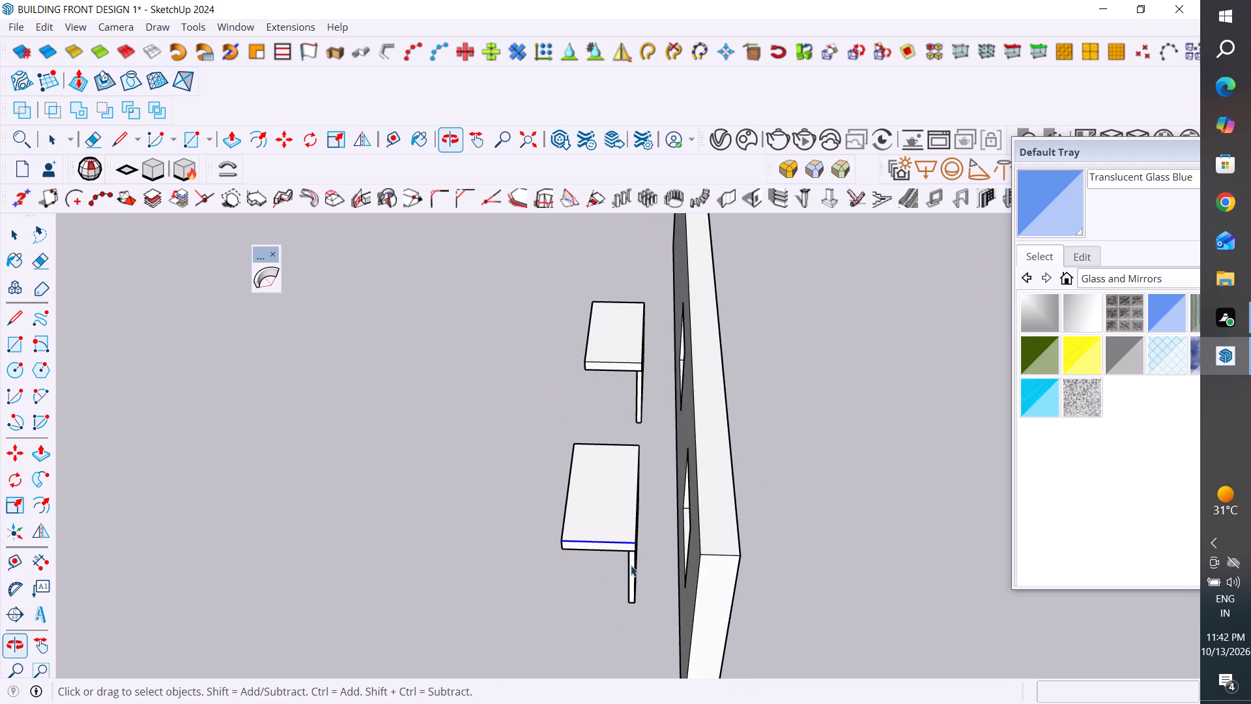
drag(620, 435, 523, 587)
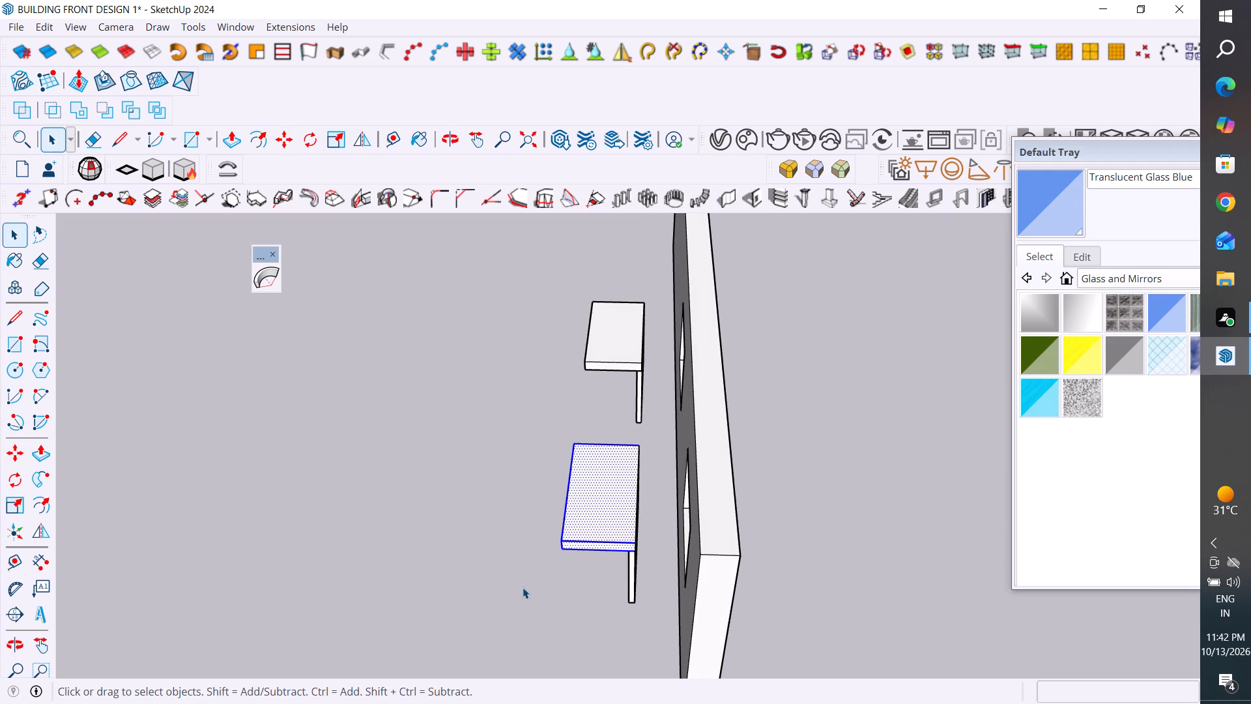
key(m)
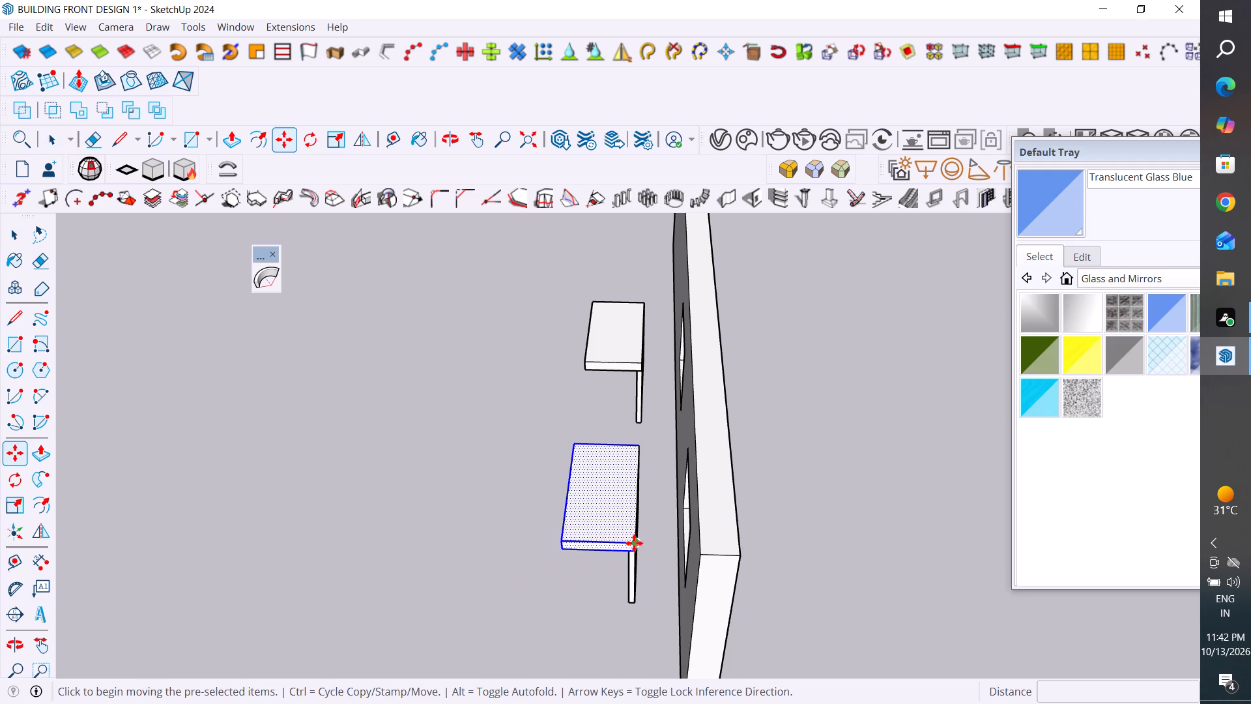
click(634, 543)
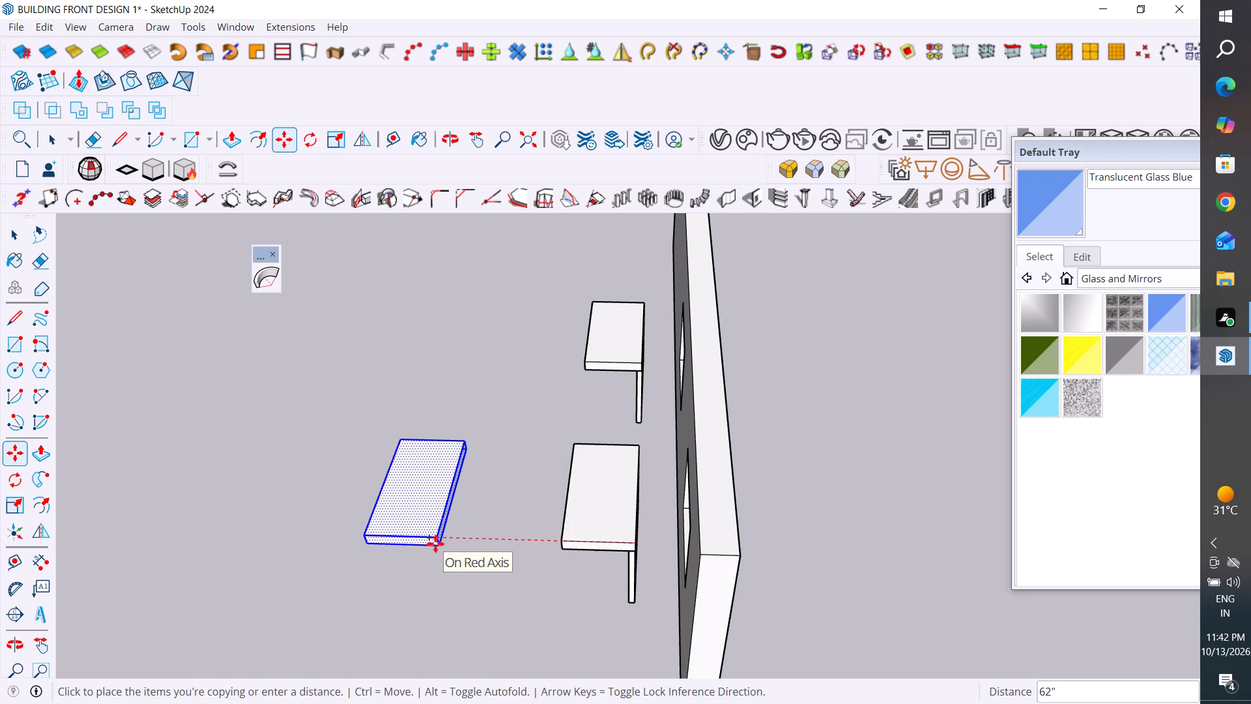
click(435, 544)
click(8, 238)
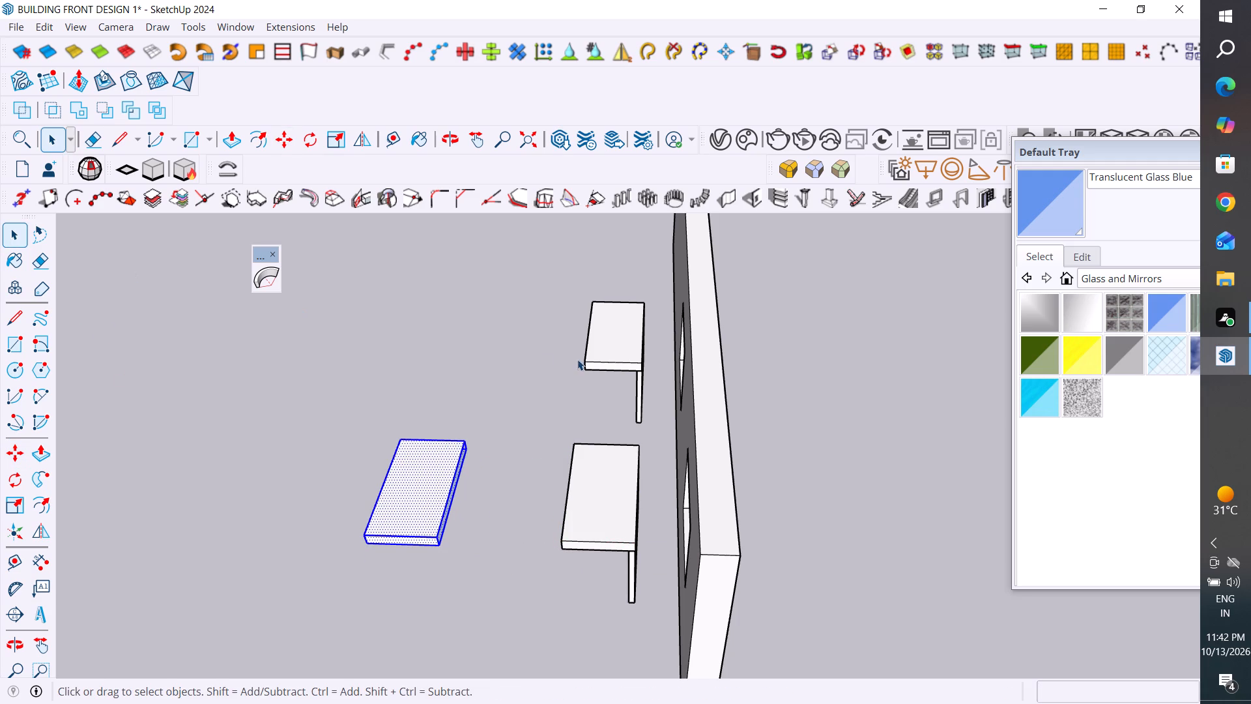
Select the other window's canopy slab and move it 66" along the red axis, away from the wall.
drag(631, 284, 552, 391)
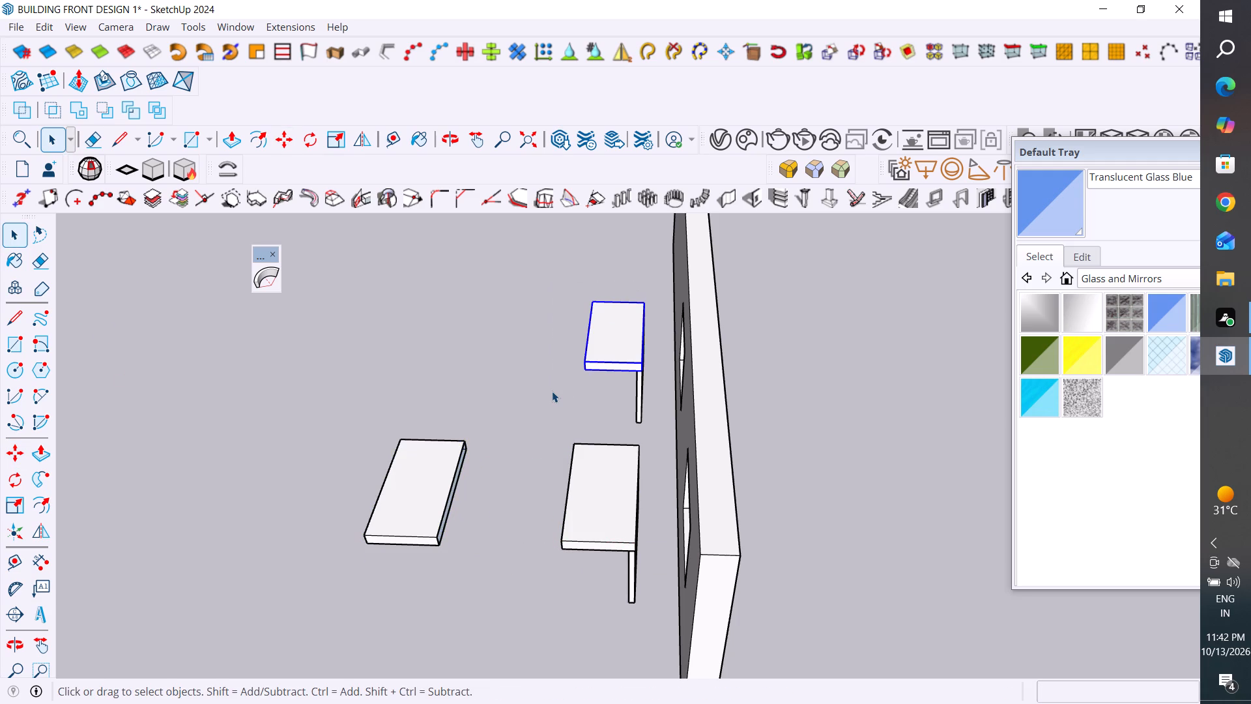
key(m)
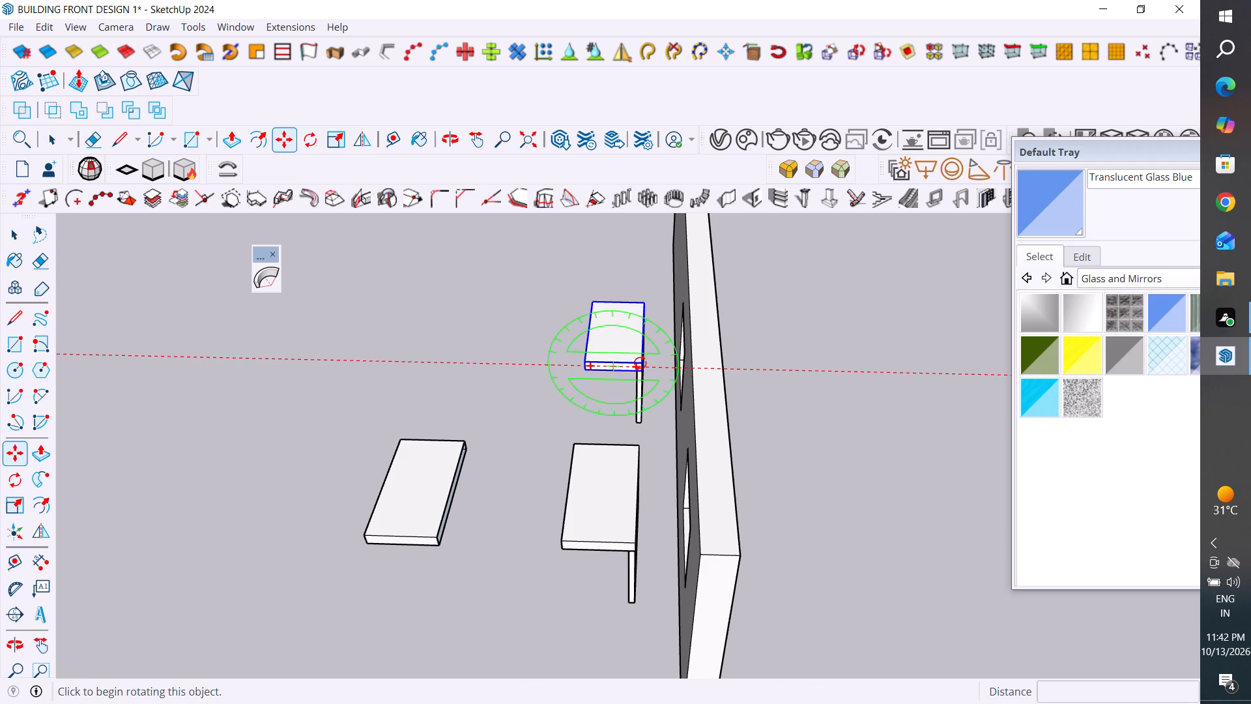
click(640, 361)
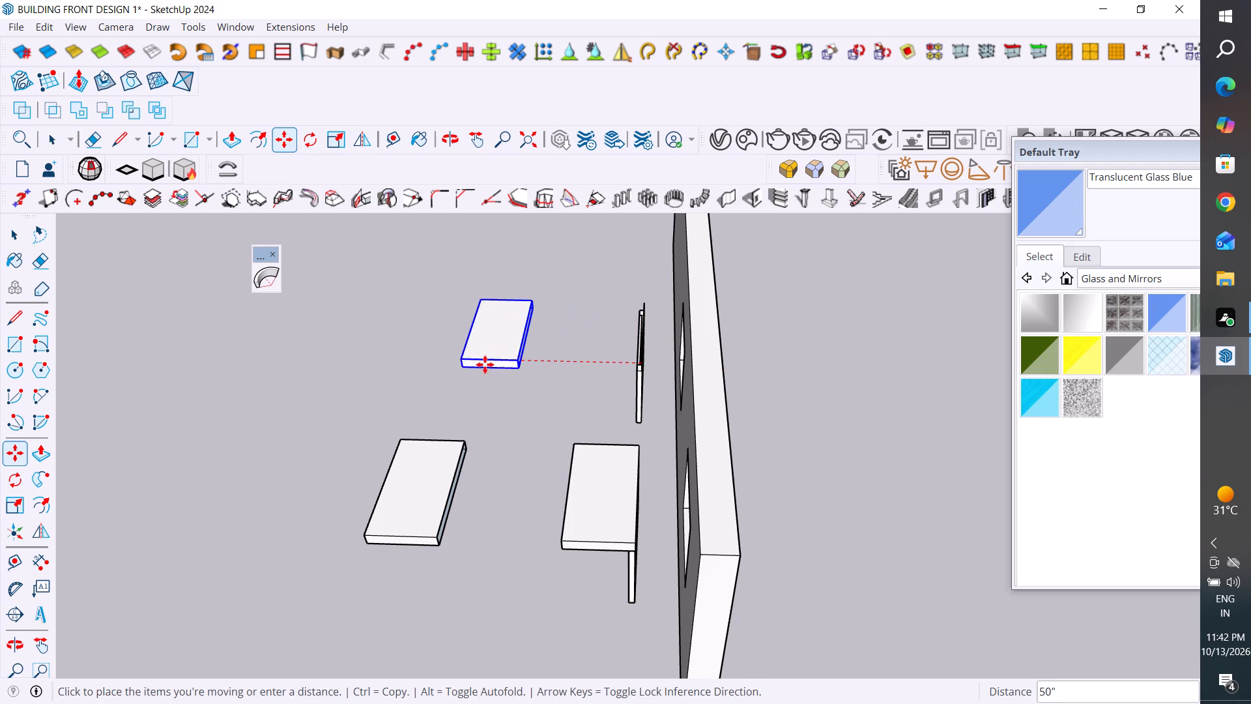
click(479, 364)
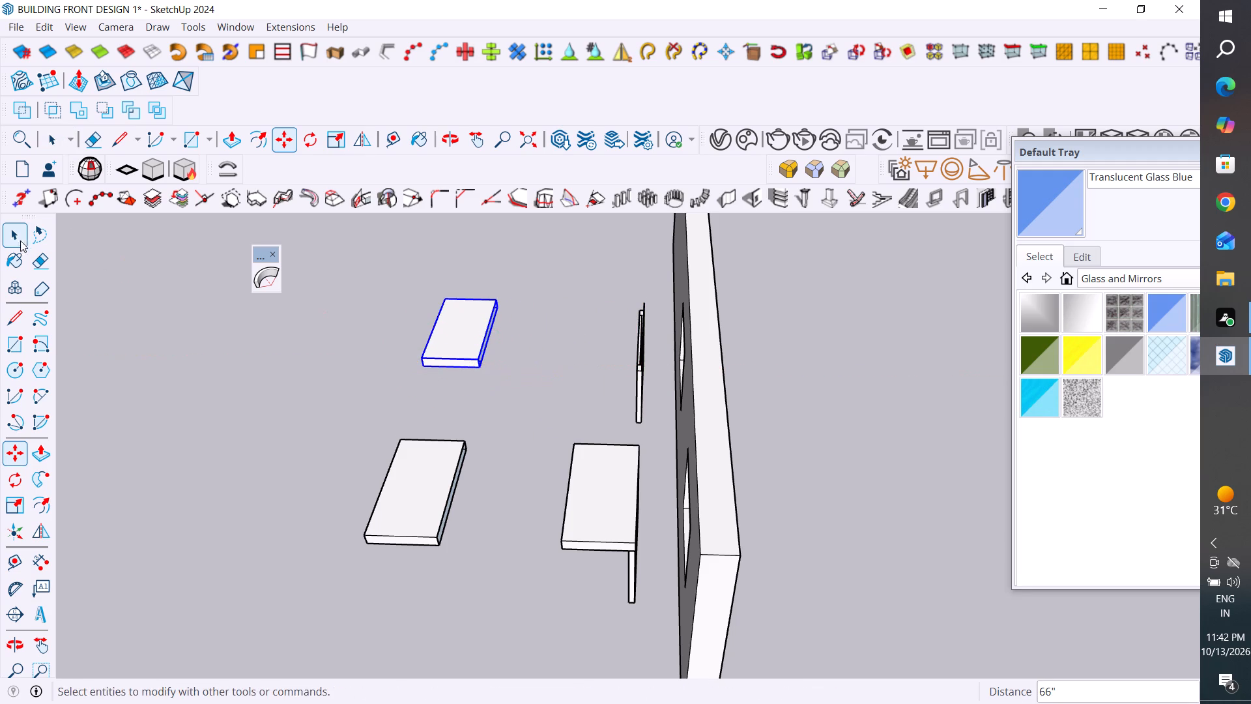
click(16, 237)
Delete the original canopy slab still attached to the window nearer the wall's end.
middle_drag(614, 392, 912, 308)
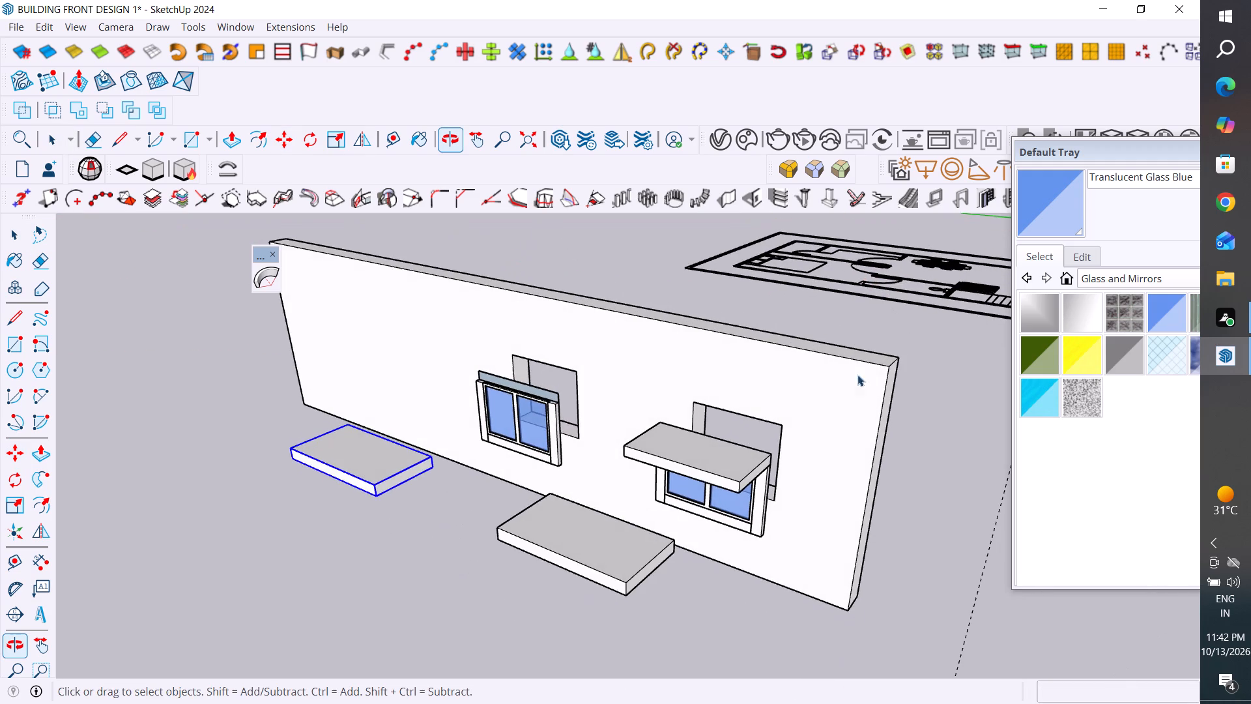
scroll(721, 487, up, 1)
middle_drag(734, 484, 510, 435)
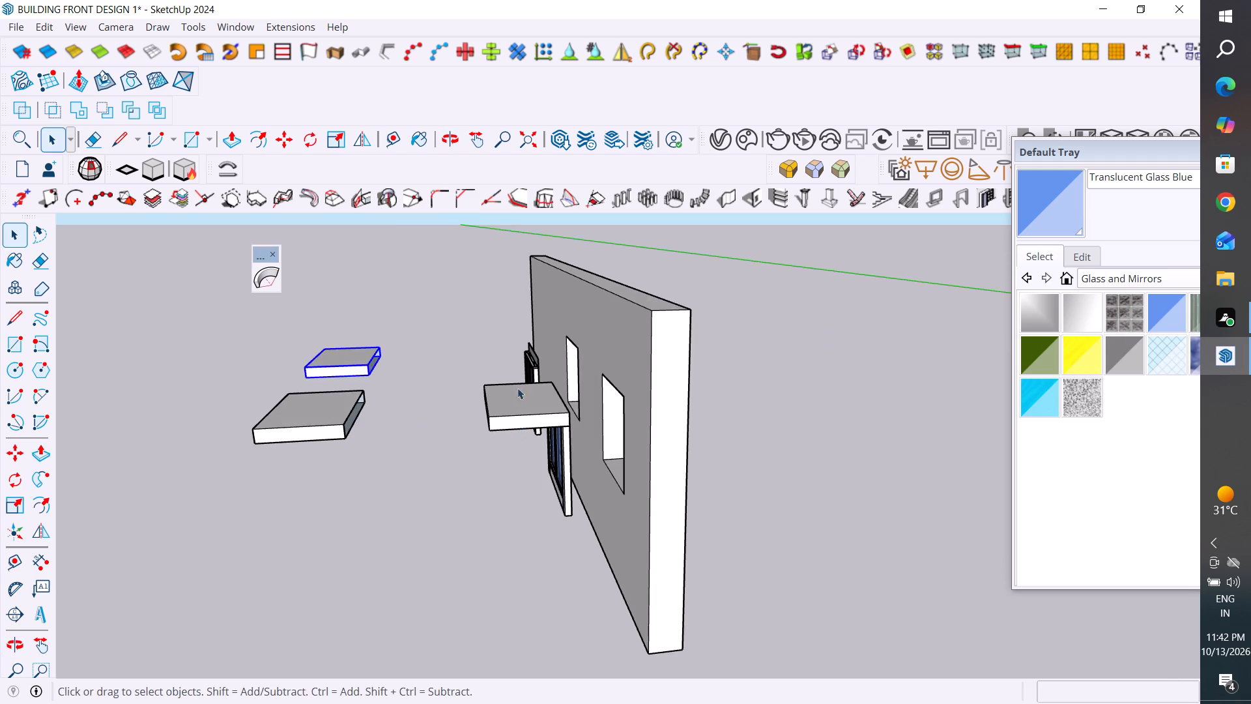
middle_drag(534, 404, 511, 549)
drag(511, 370, 464, 519)
key(Delete)
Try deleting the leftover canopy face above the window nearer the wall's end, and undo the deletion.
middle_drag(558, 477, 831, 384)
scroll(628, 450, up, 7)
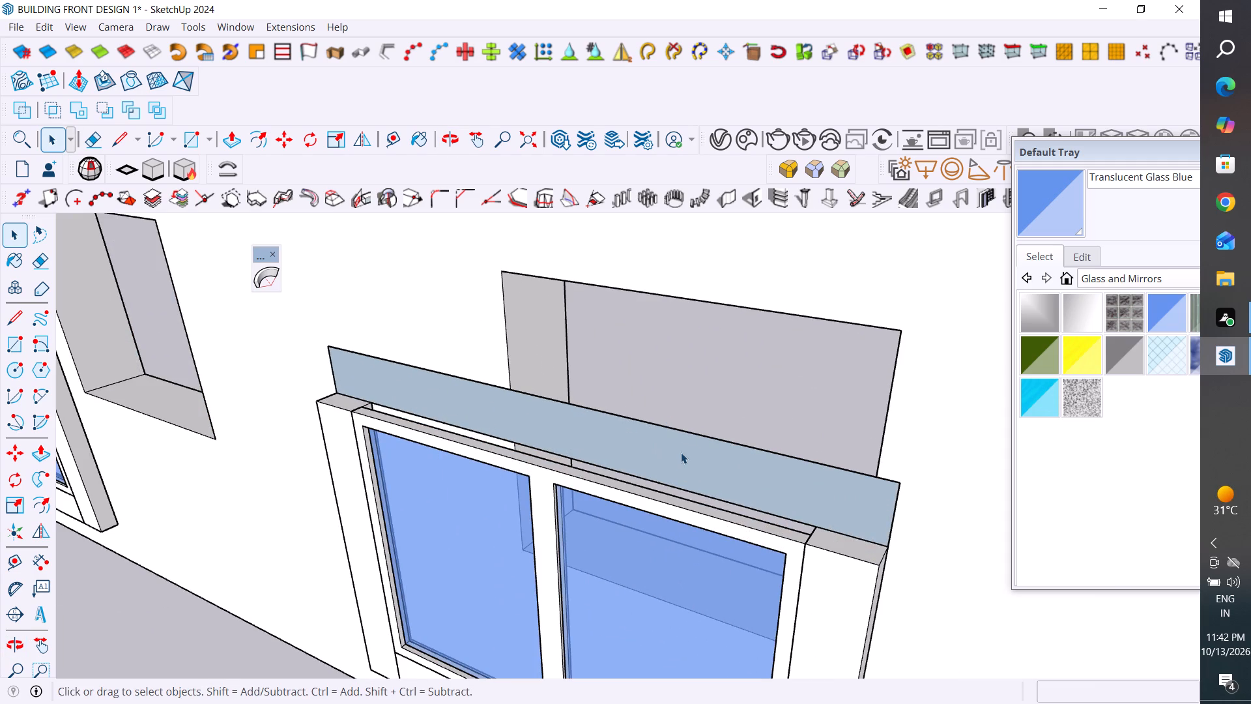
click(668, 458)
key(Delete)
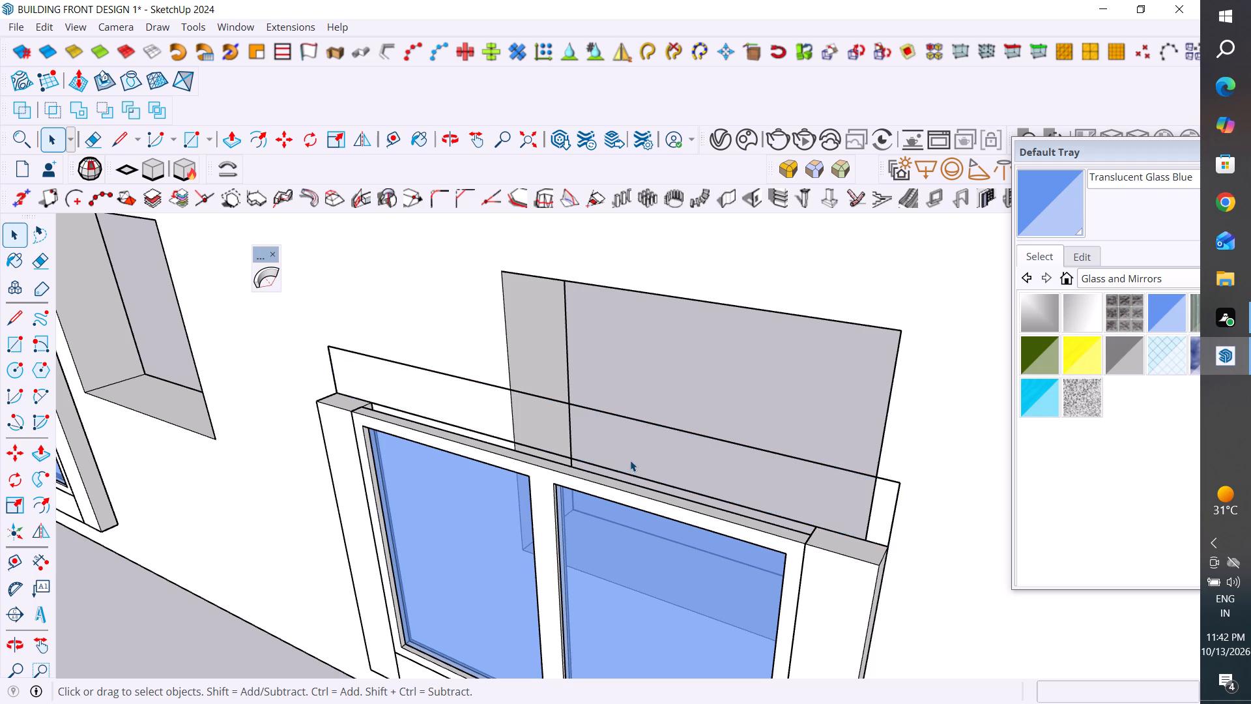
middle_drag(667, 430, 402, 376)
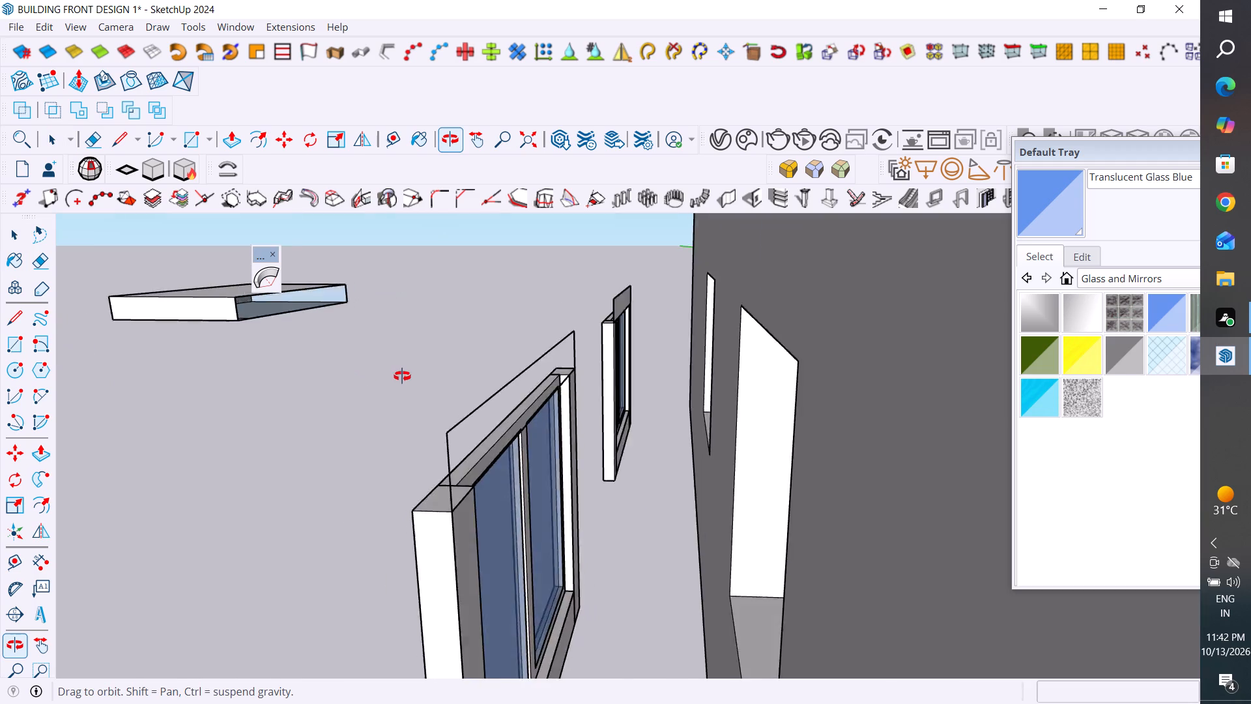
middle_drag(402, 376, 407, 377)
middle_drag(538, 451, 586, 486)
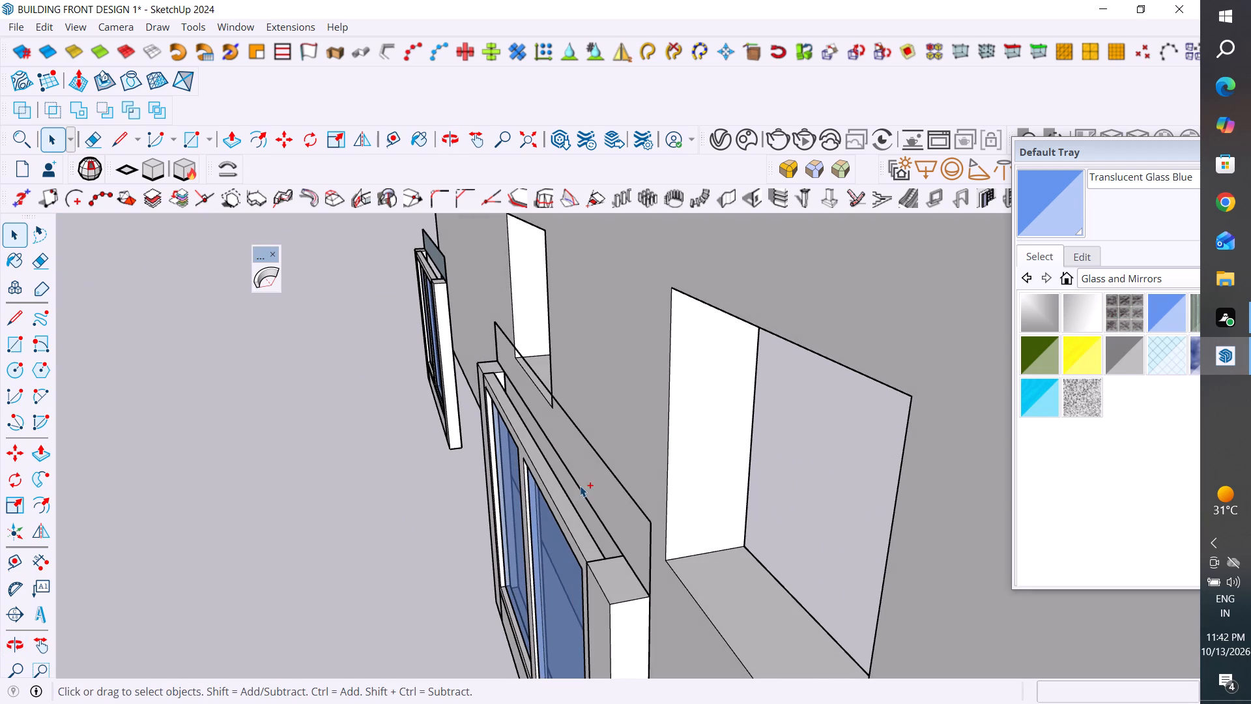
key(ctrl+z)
Delete the leftover canopy face above the window nearer the wall's end, along with the stray edges around it.
middle_drag(622, 484, 675, 500)
click(668, 527)
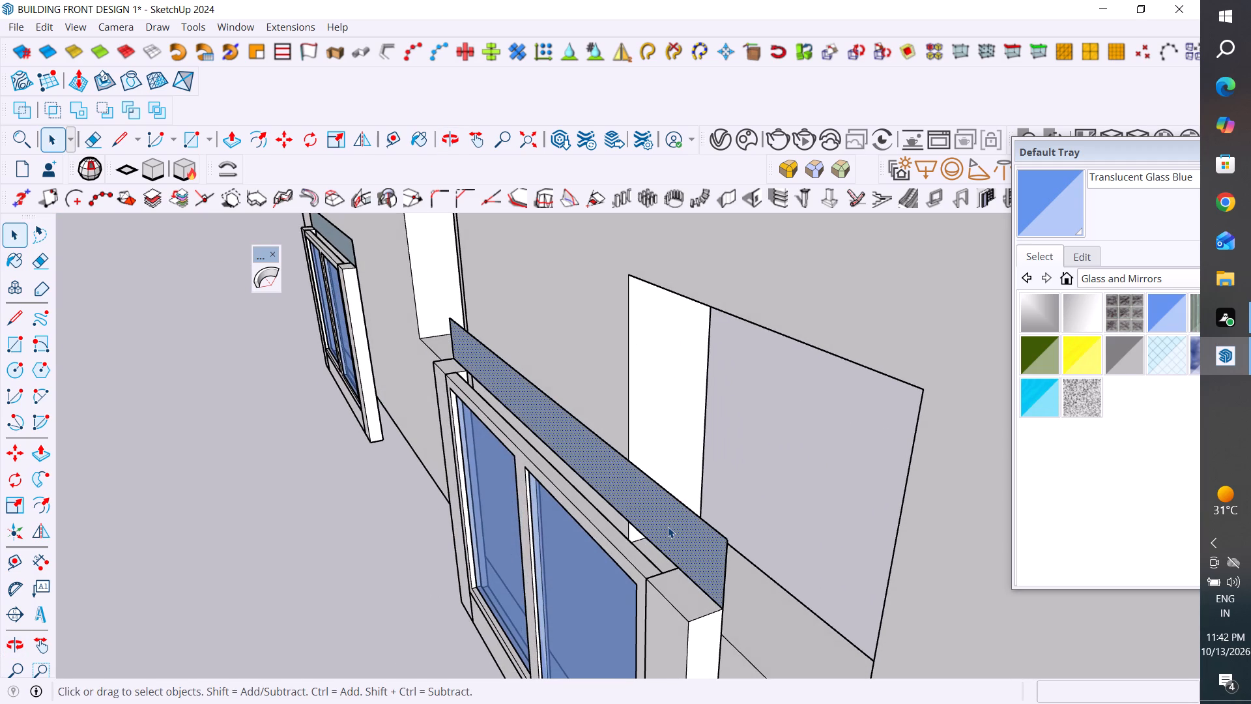
key(Delete)
click(695, 516)
key(Delete)
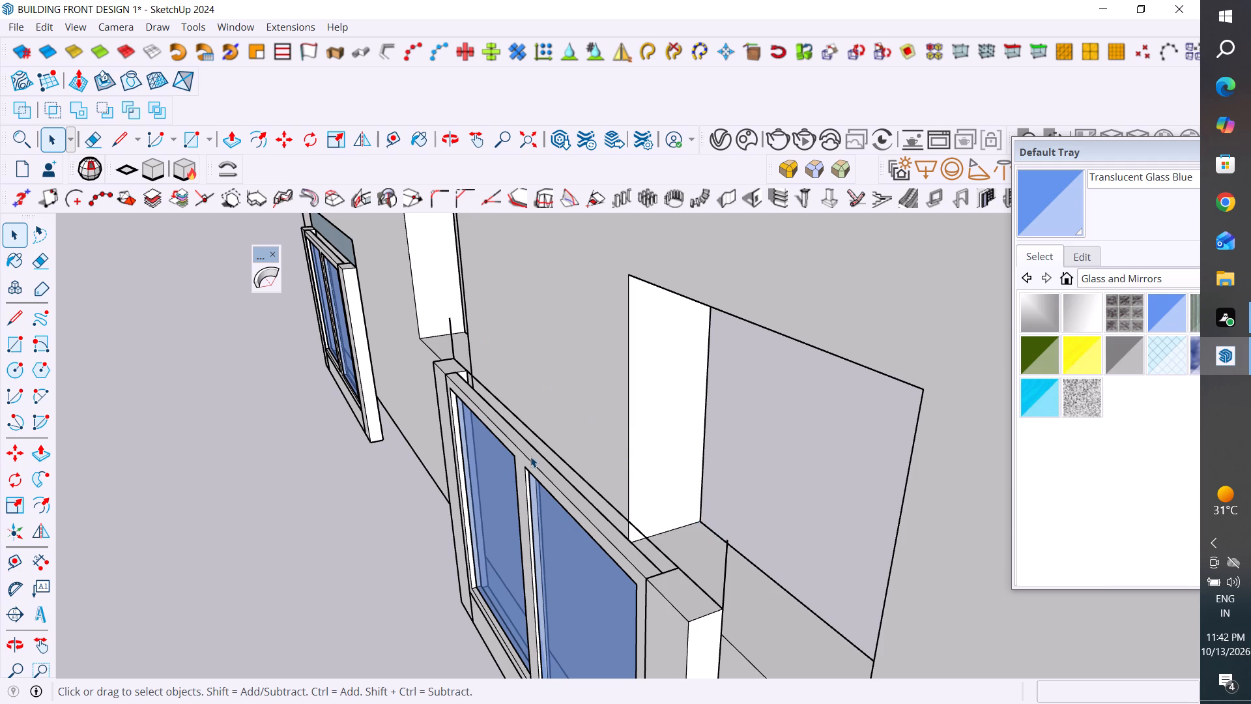
middle_drag(640, 420, 745, 420)
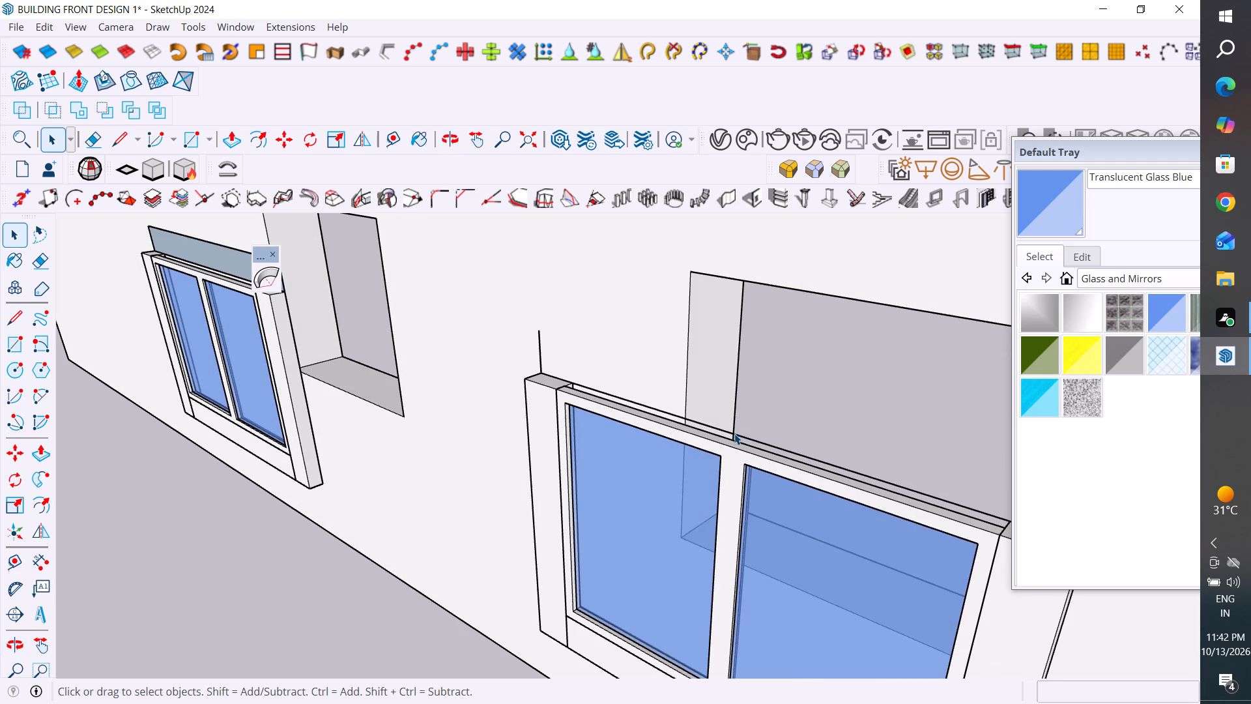
click(736, 434)
key(Delete)
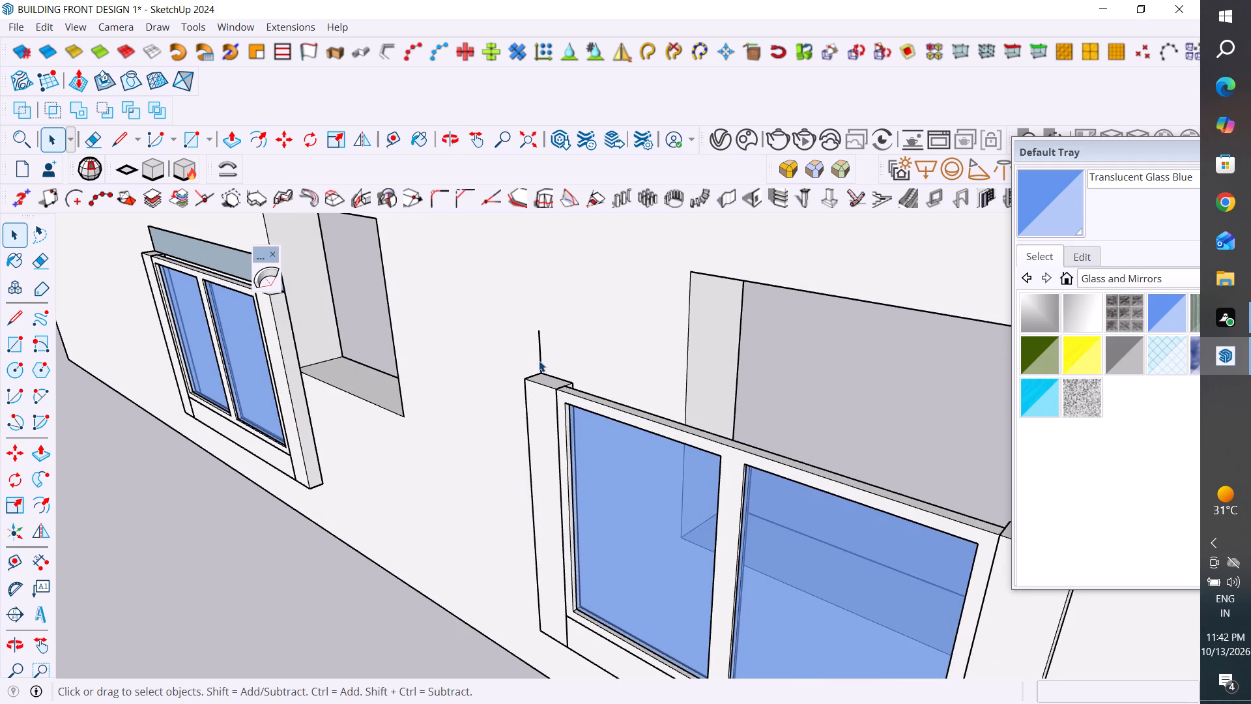
click(539, 360)
key(Delete)
scroll(433, 394, down, 4)
click(733, 452)
double_click(729, 448)
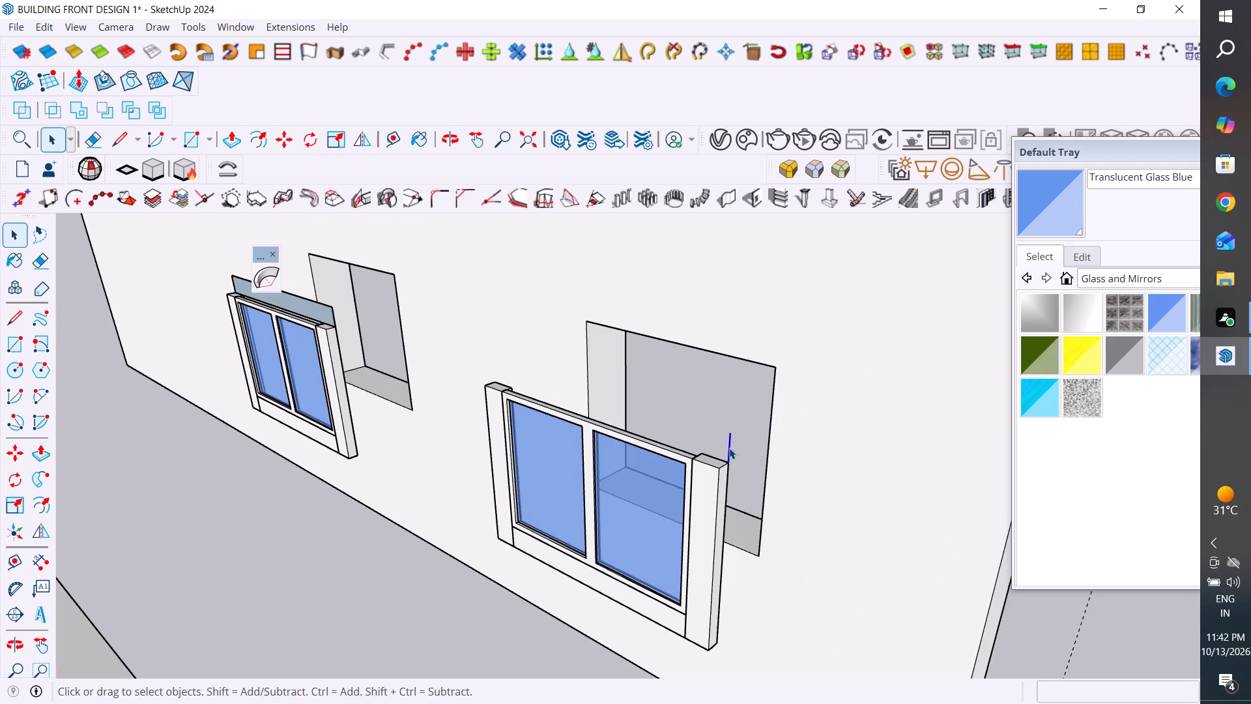
key(Delete)
Scale the glazed window group nearer the wall's end along the blue axis to a height of 4'.
drag(728, 448, 715, 446)
drag(612, 440, 522, 439)
drag(528, 439, 548, 433)
middle_drag(557, 428, 622, 375)
drag(563, 425, 615, 387)
click(651, 375)
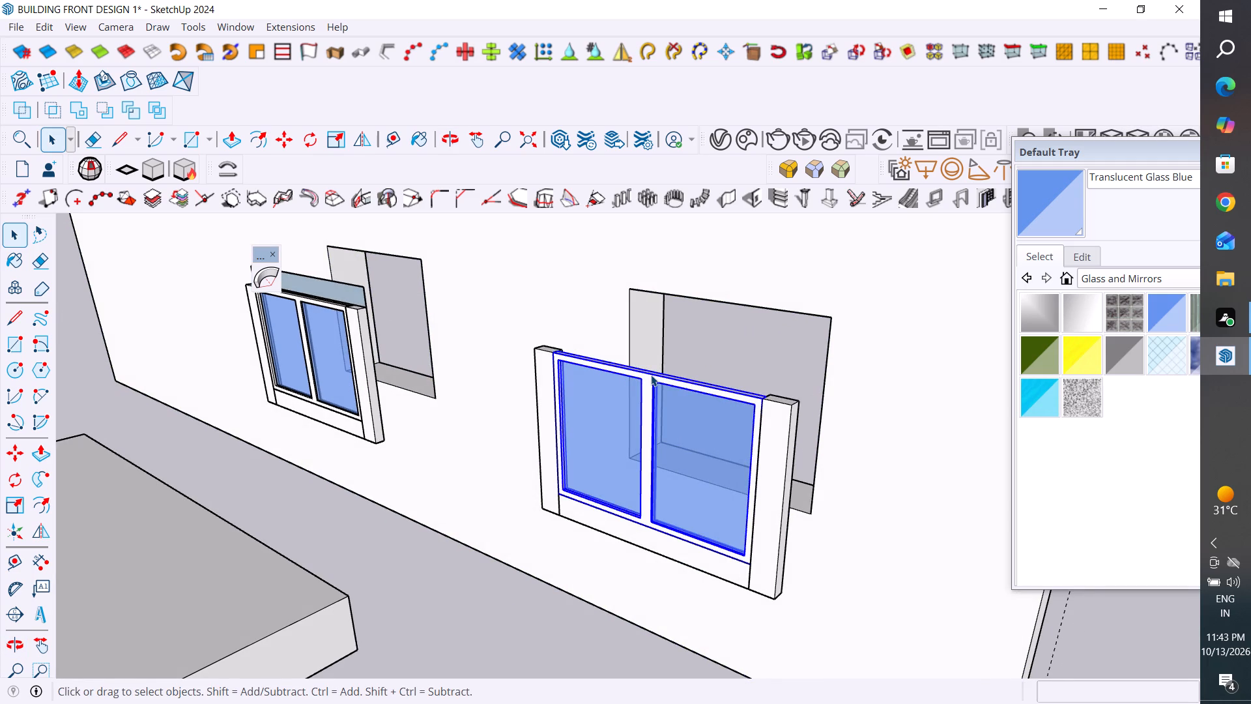
key(m)
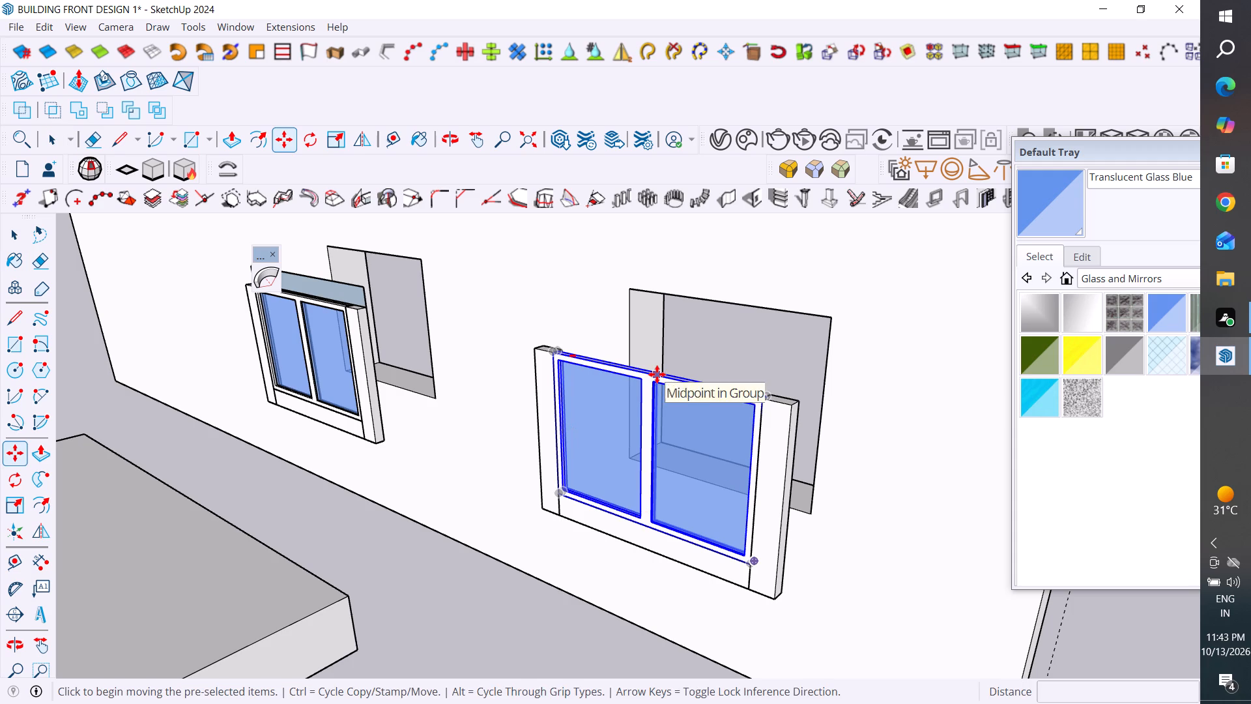
key(s)
scroll(652, 370, up, 5)
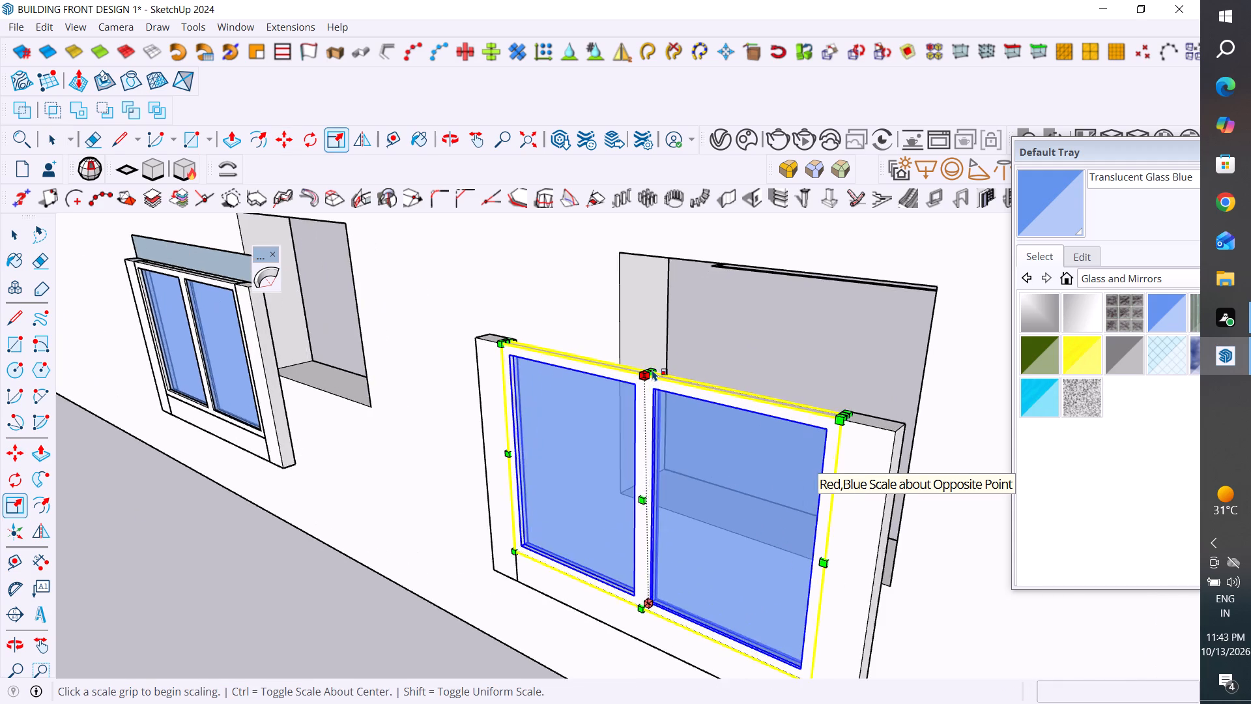
scroll(652, 370, up, 3)
click(648, 375)
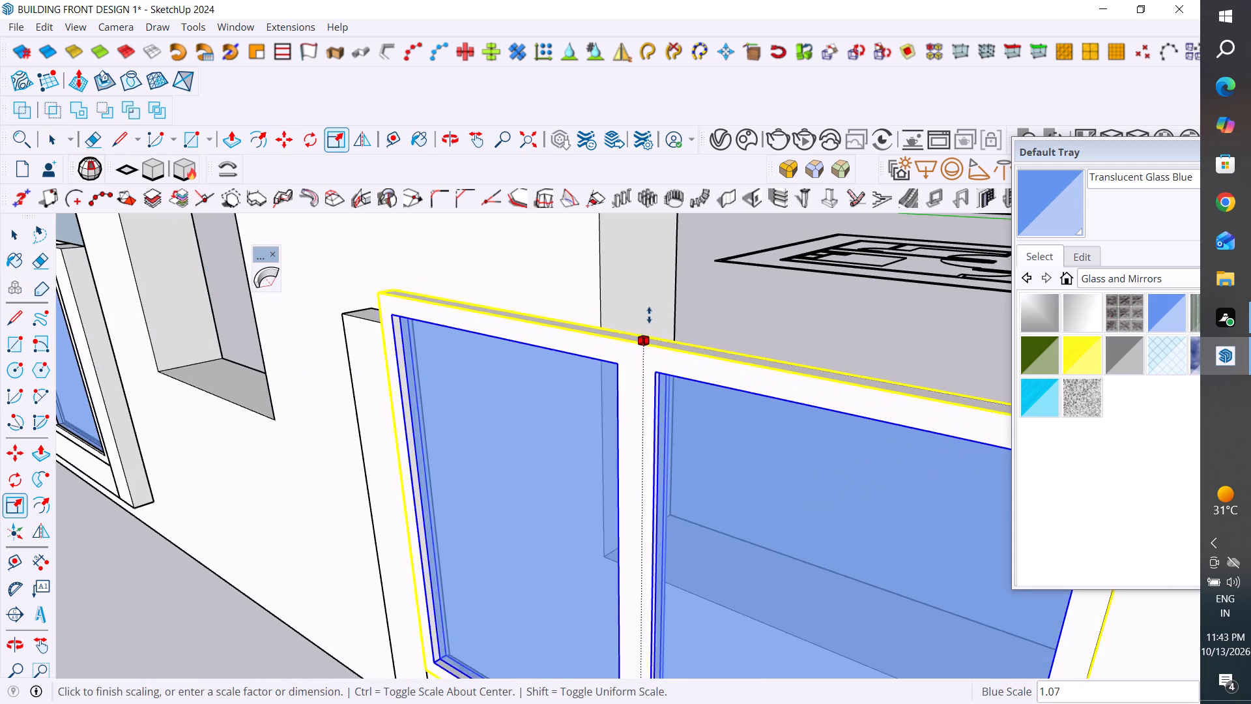
scroll(653, 273, down, 4)
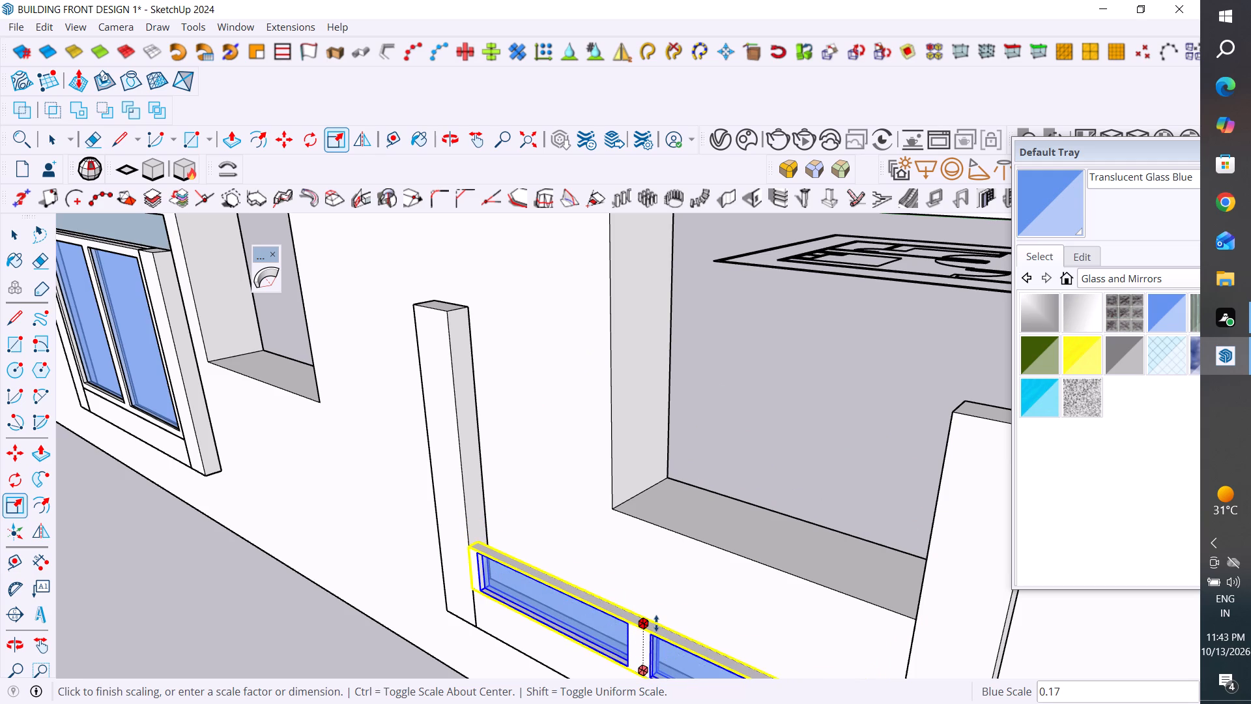
text(4')
key(Return)
scroll(656, 623, down, 9)
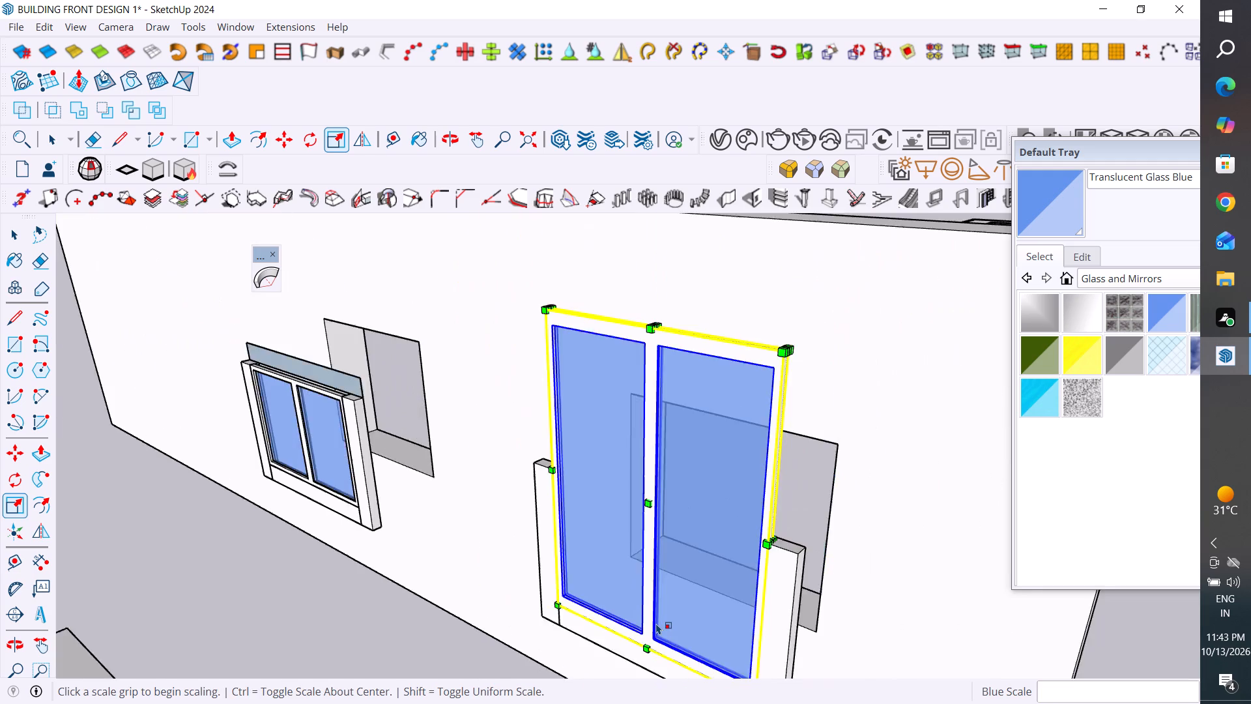
scroll(656, 623, down, 6)
middle_drag(707, 563, 836, 545)
click(16, 235)
click(332, 351)
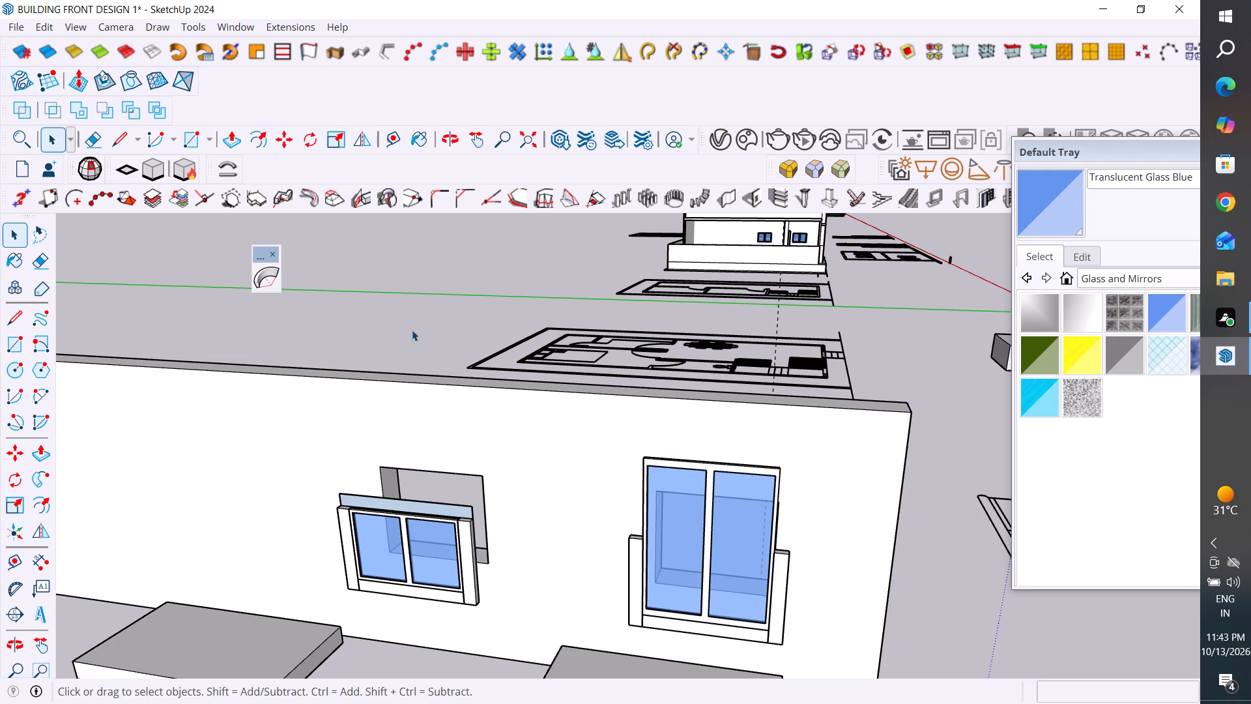
Examine the heightened window and its side posts from several angles against the wall opening and surrounding model.
scroll(409, 327, down, 4)
scroll(523, 404, up, 8)
click(523, 404)
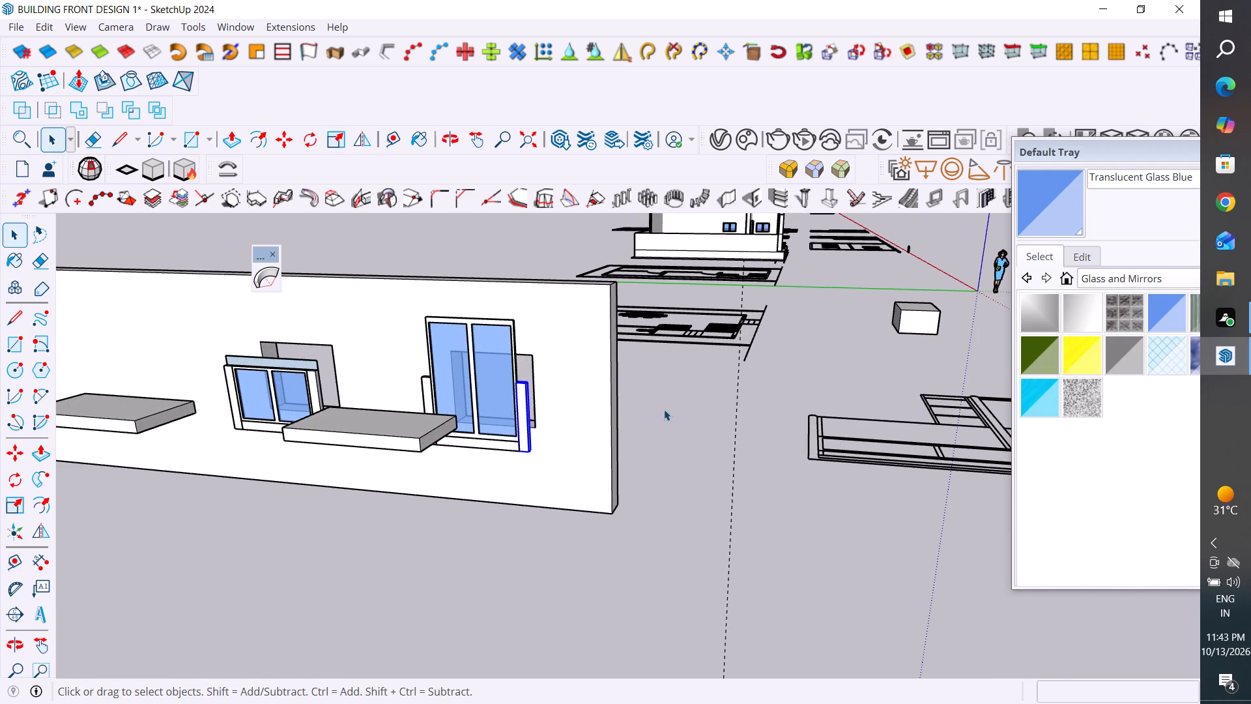
middle_drag(664, 413, 573, 506)
scroll(627, 390, down, 11)
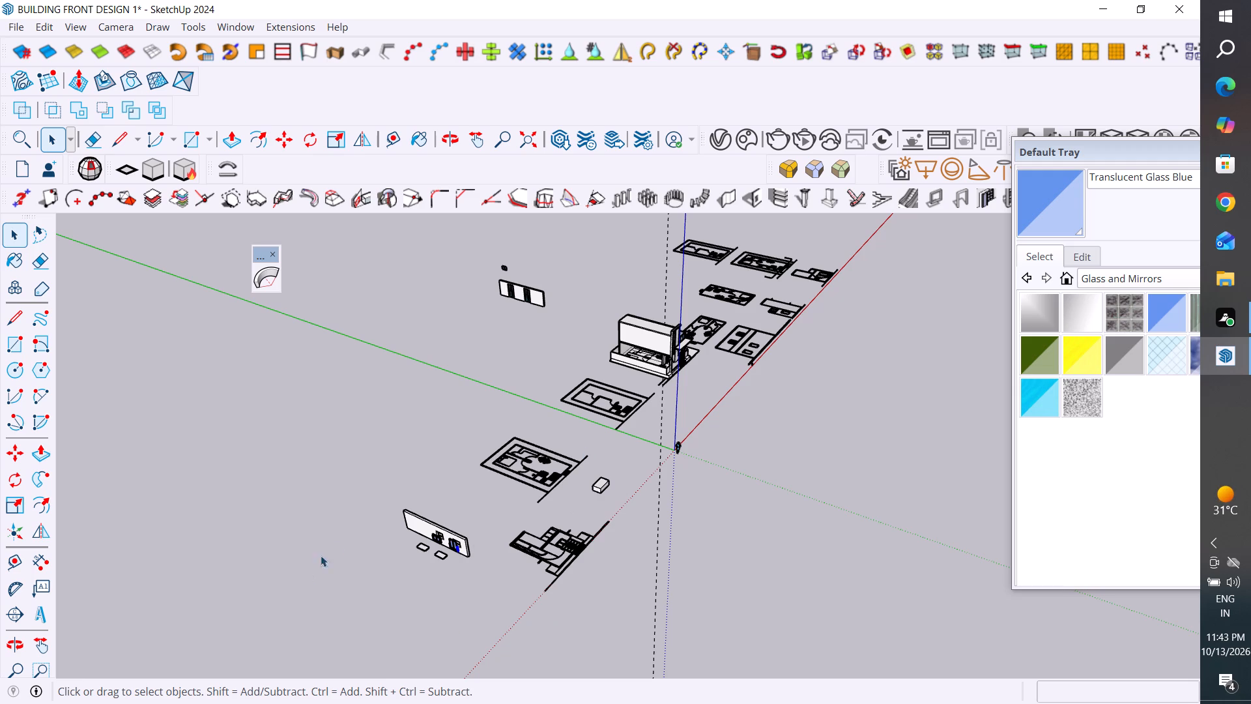
scroll(332, 546, up, 3)
scroll(449, 533, up, 5)
middle_drag(525, 541, 560, 400)
scroll(552, 405, up, 4)
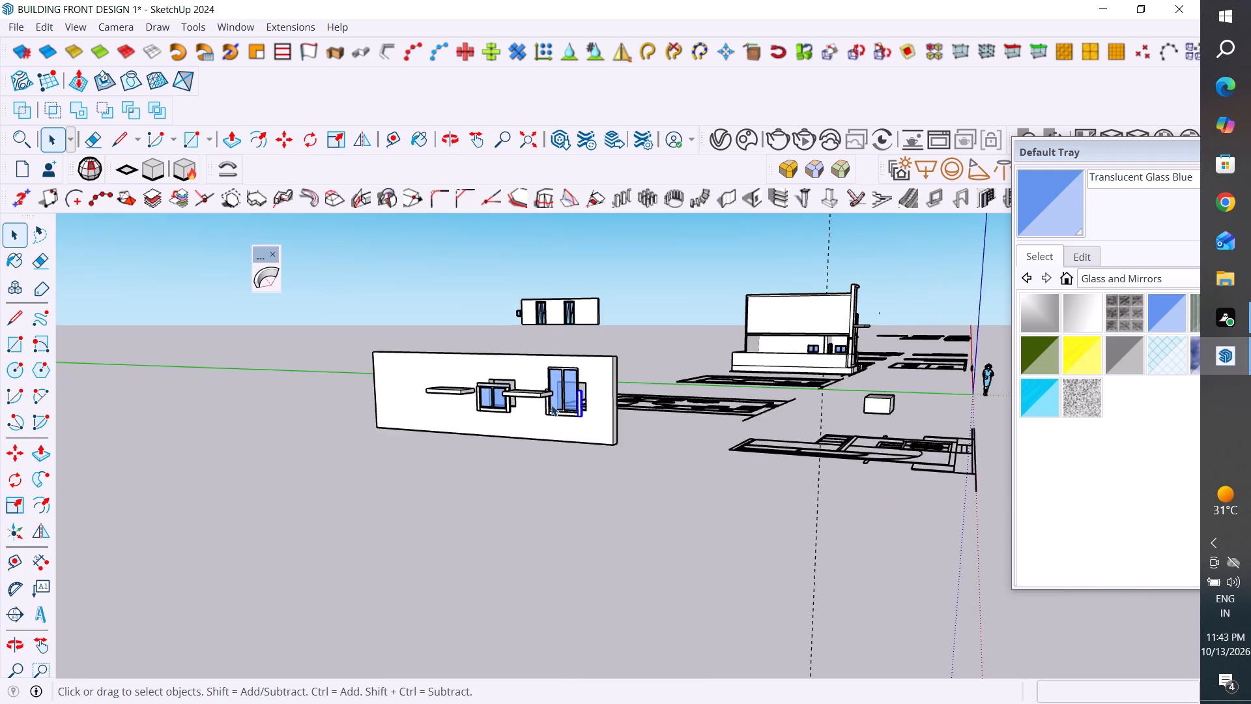
scroll(551, 405, up, 8)
middle_drag(605, 376, 577, 479)
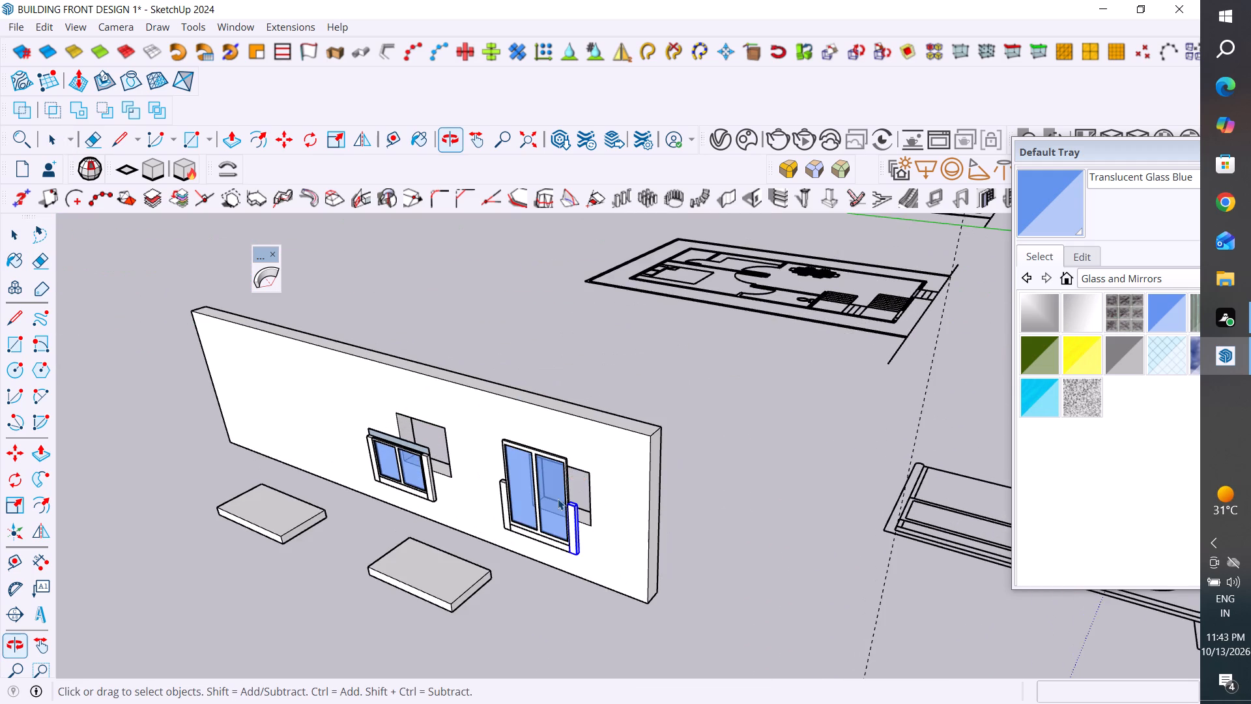
scroll(558, 499, up, 7)
scroll(555, 445, up, 1)
middle_drag(555, 445, 575, 434)
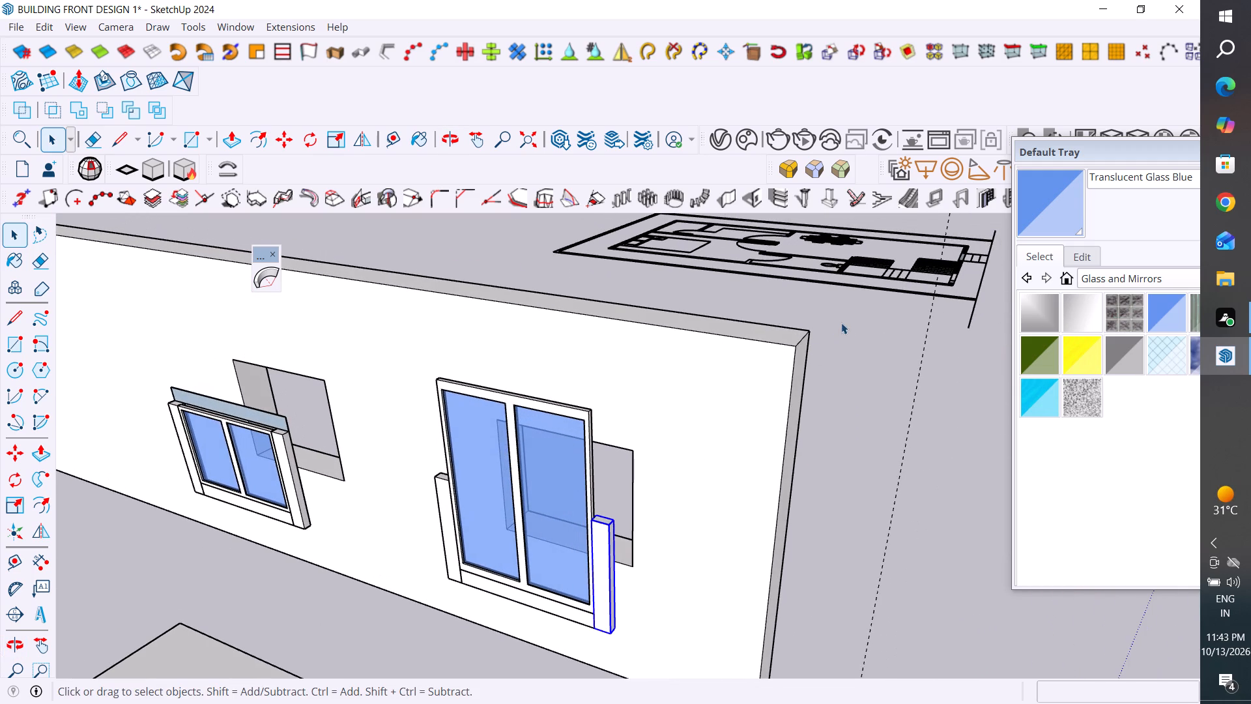
click(841, 323)
scroll(619, 516, up, 2)
middle_drag(623, 525, 591, 577)
scroll(797, 417, down, 4)
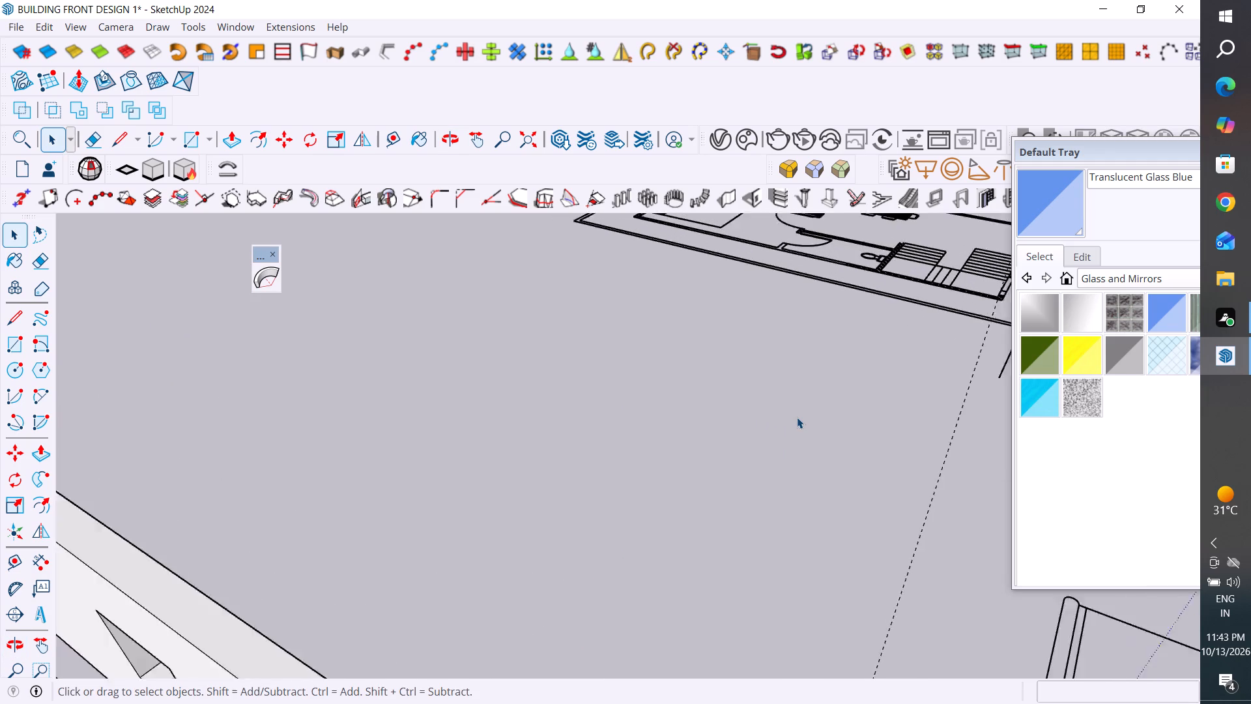
scroll(797, 417, down, 4)
scroll(620, 574, up, 5)
scroll(707, 547, up, 4)
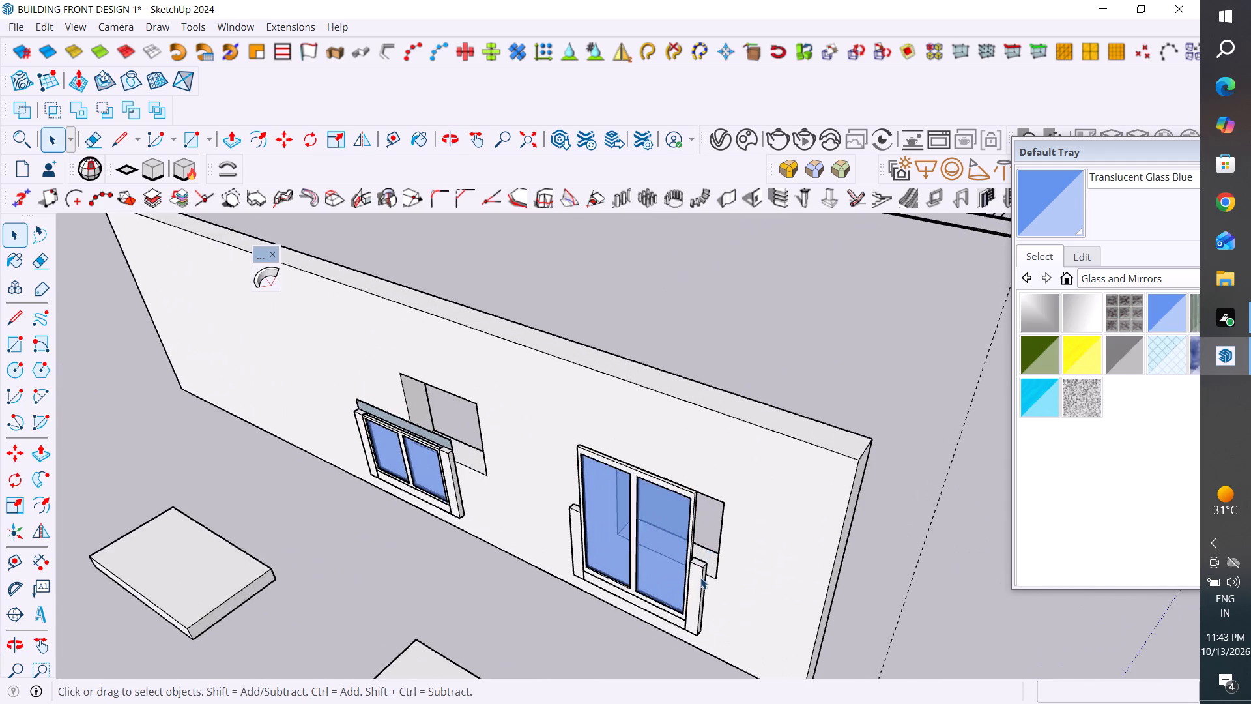
Push/Pull the top face of the window's side post nearer the wall's end upward about 27", inside its group.
scroll(700, 578, up, 3)
middle_drag(695, 600, 678, 650)
scroll(678, 602, up, 5)
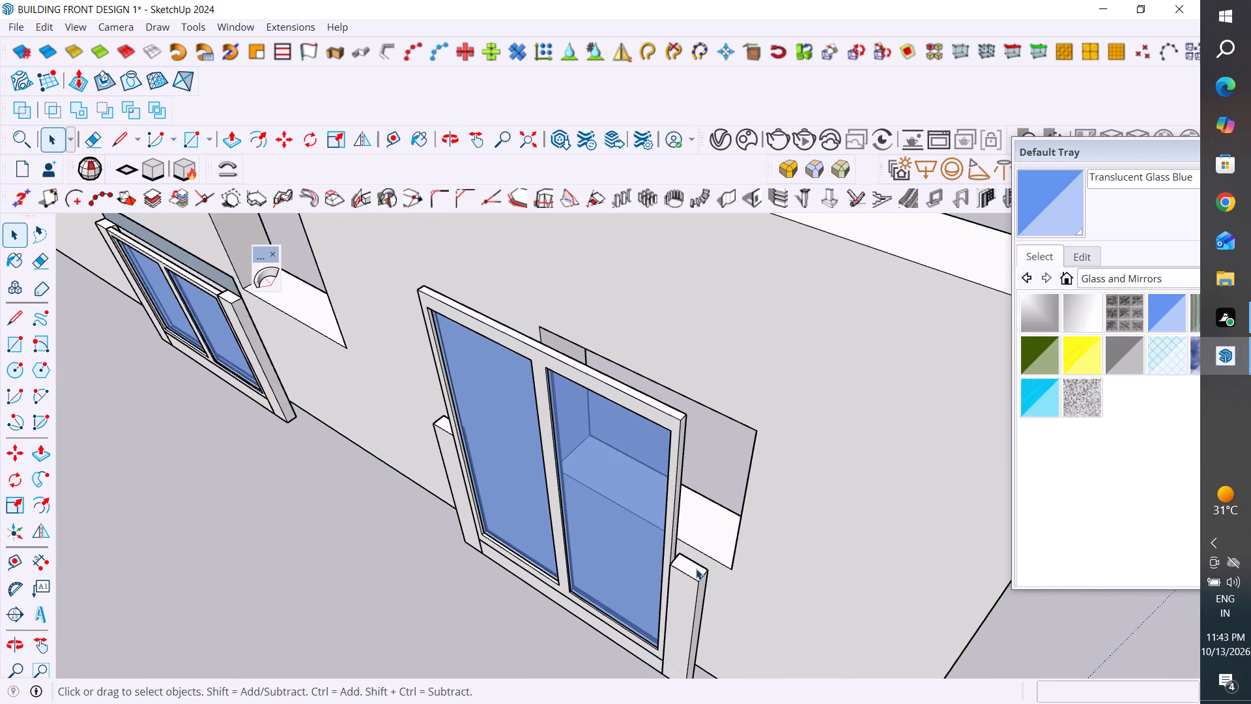
click(696, 568)
triple_click(696, 568)
click(696, 568)
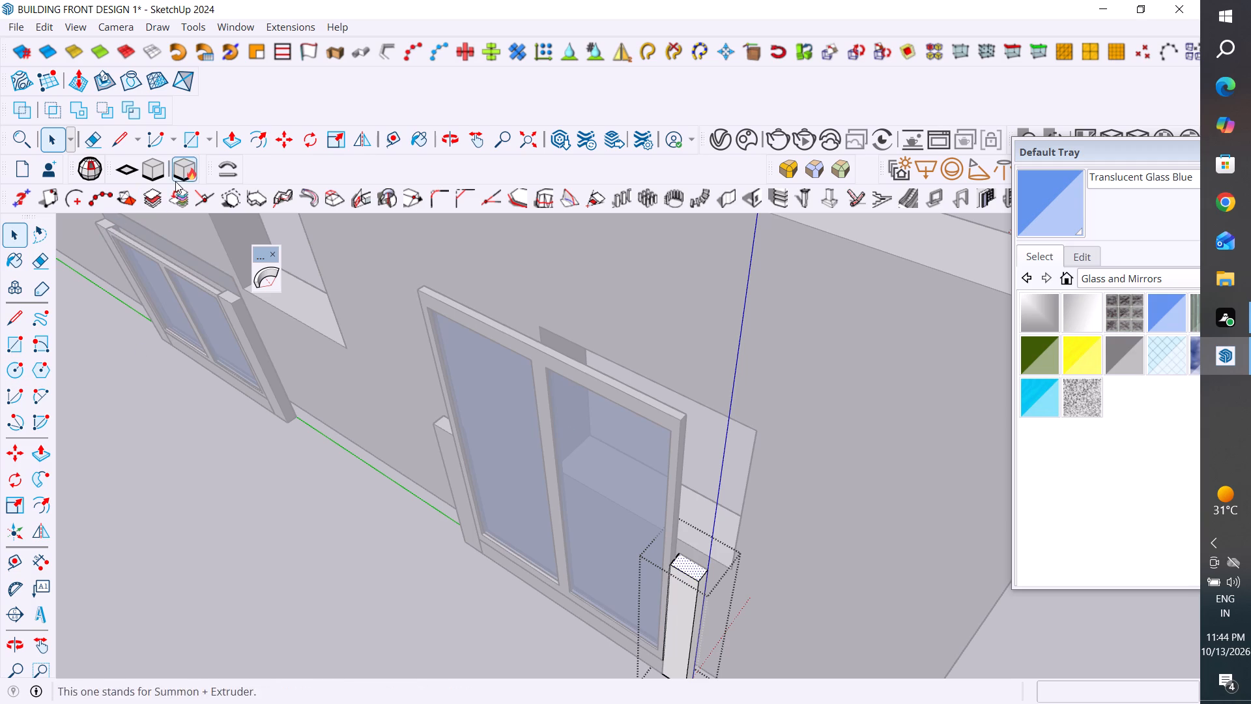
click(228, 149)
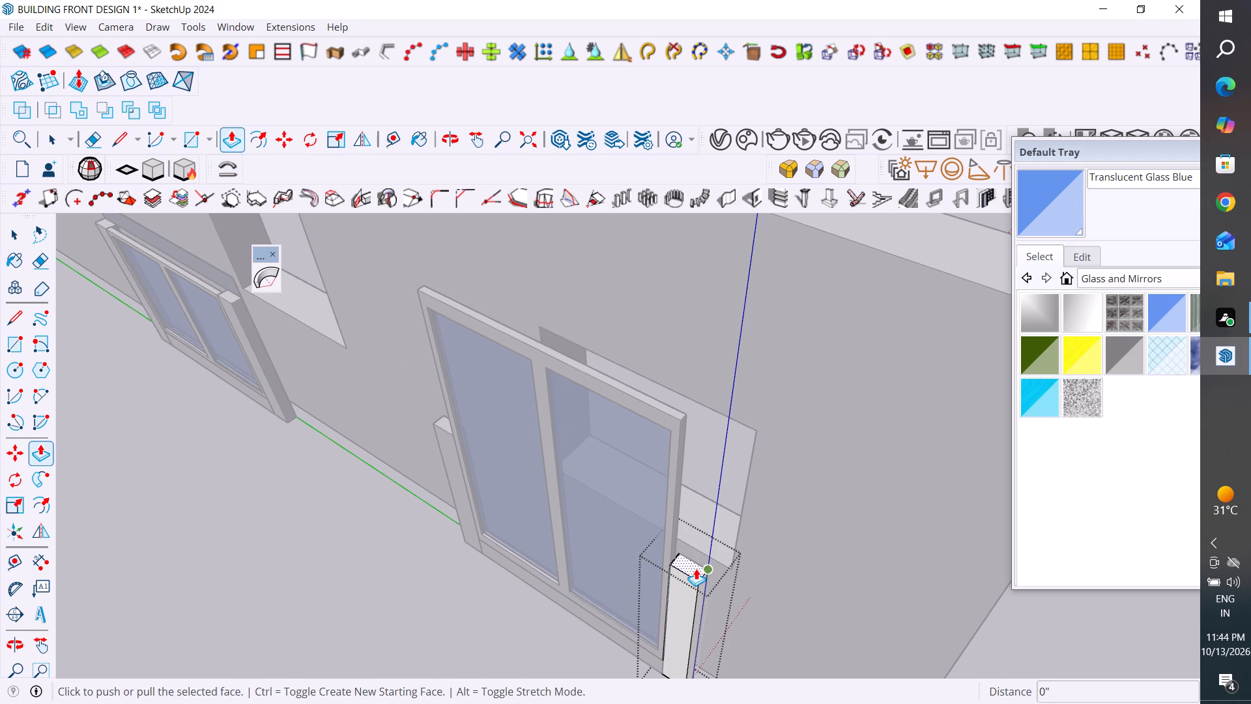
click(696, 568)
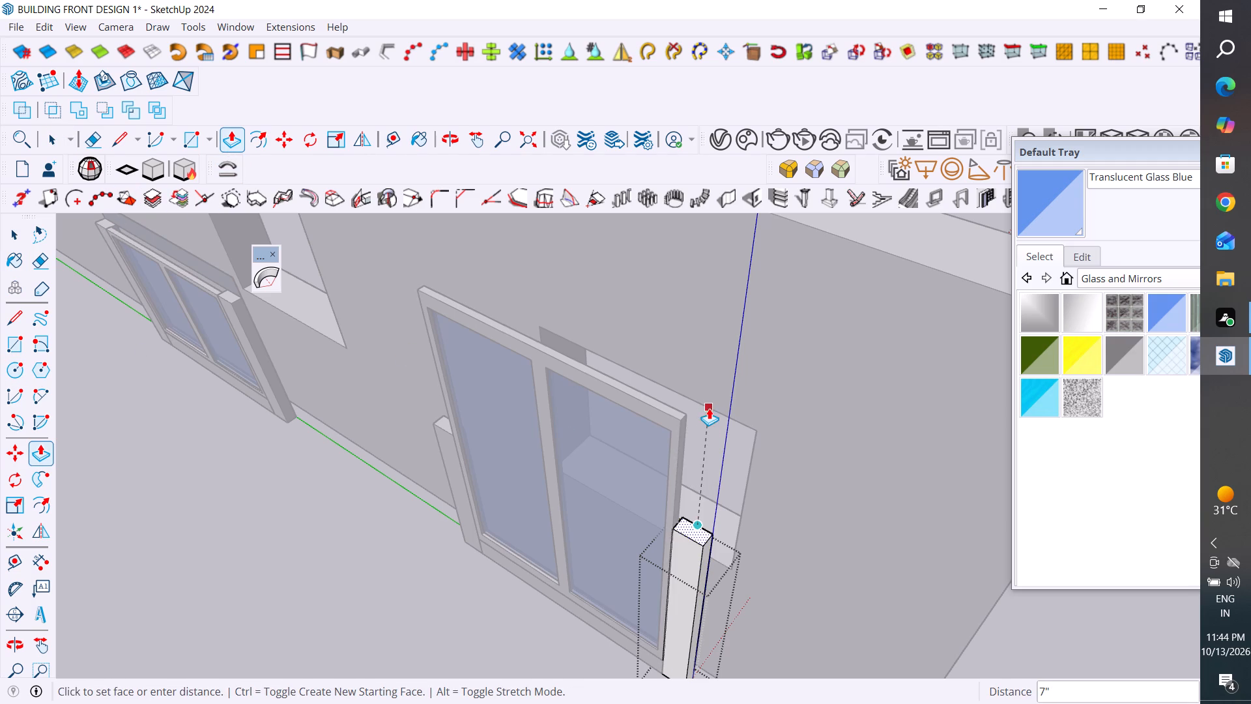
click(710, 392)
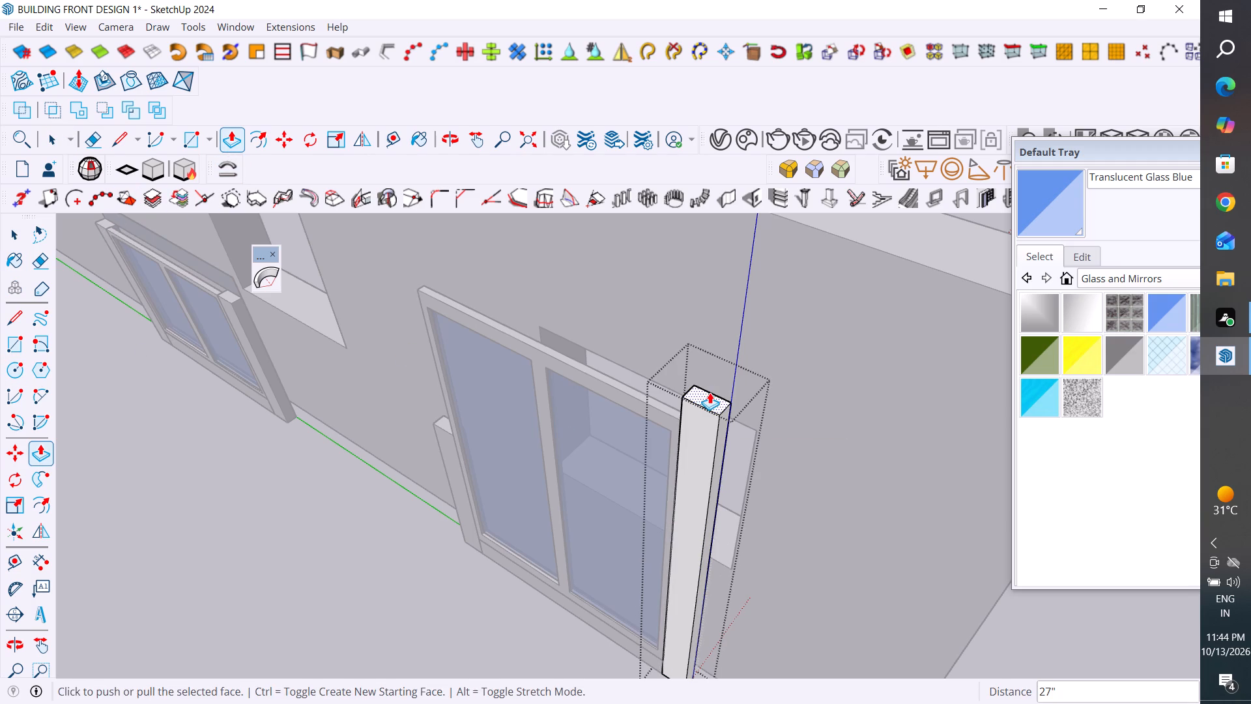
click(18, 227)
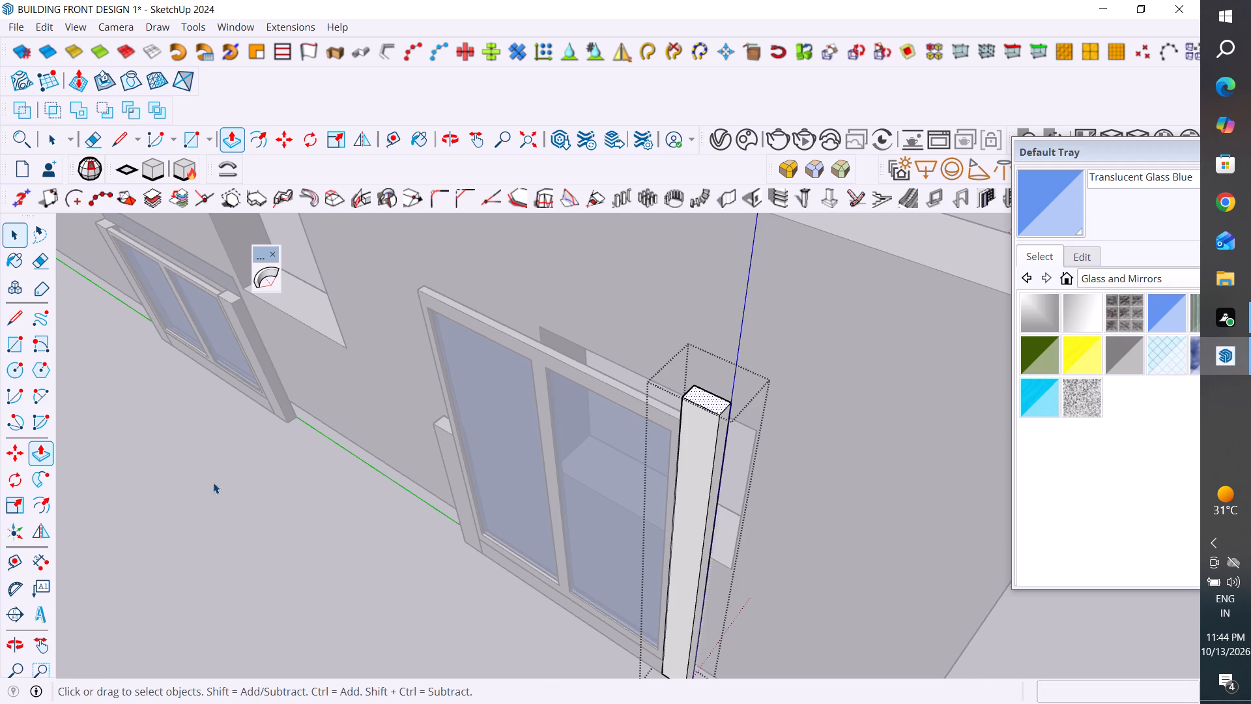
click(213, 482)
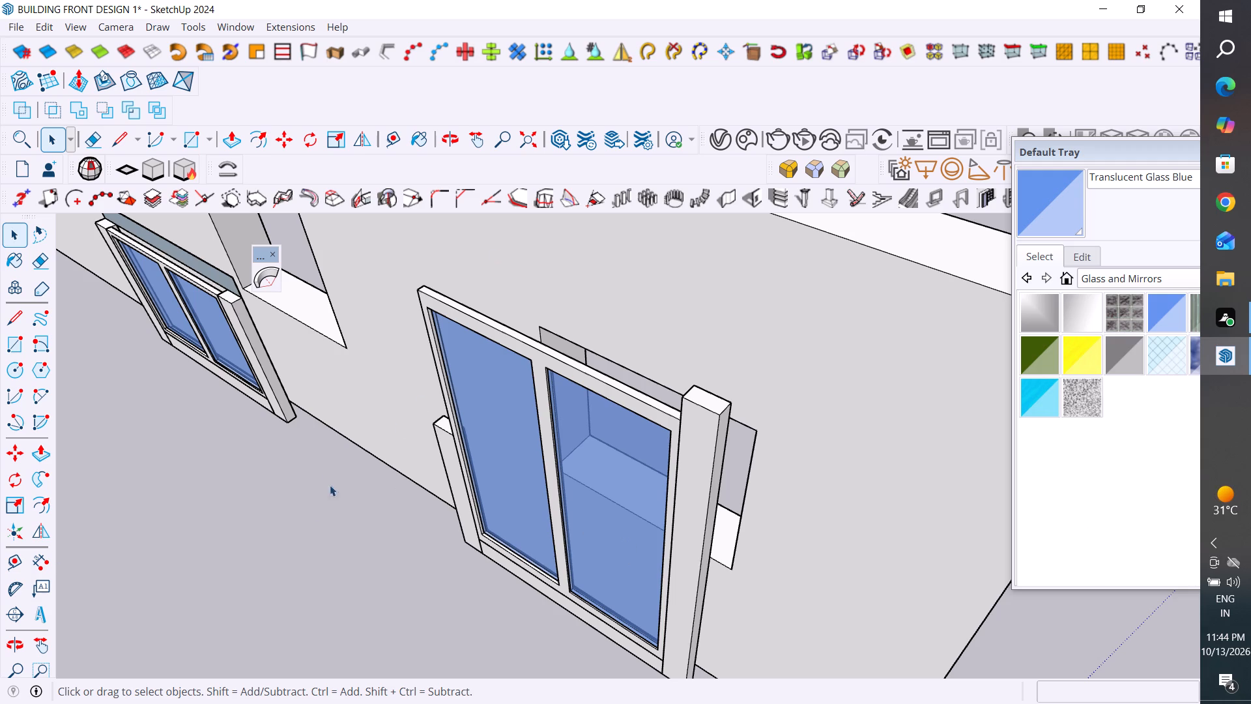
click(311, 507)
Push/Pull the top face of the same window's opposite side post upward about 27", inside its group.
middle_drag(405, 492, 707, 454)
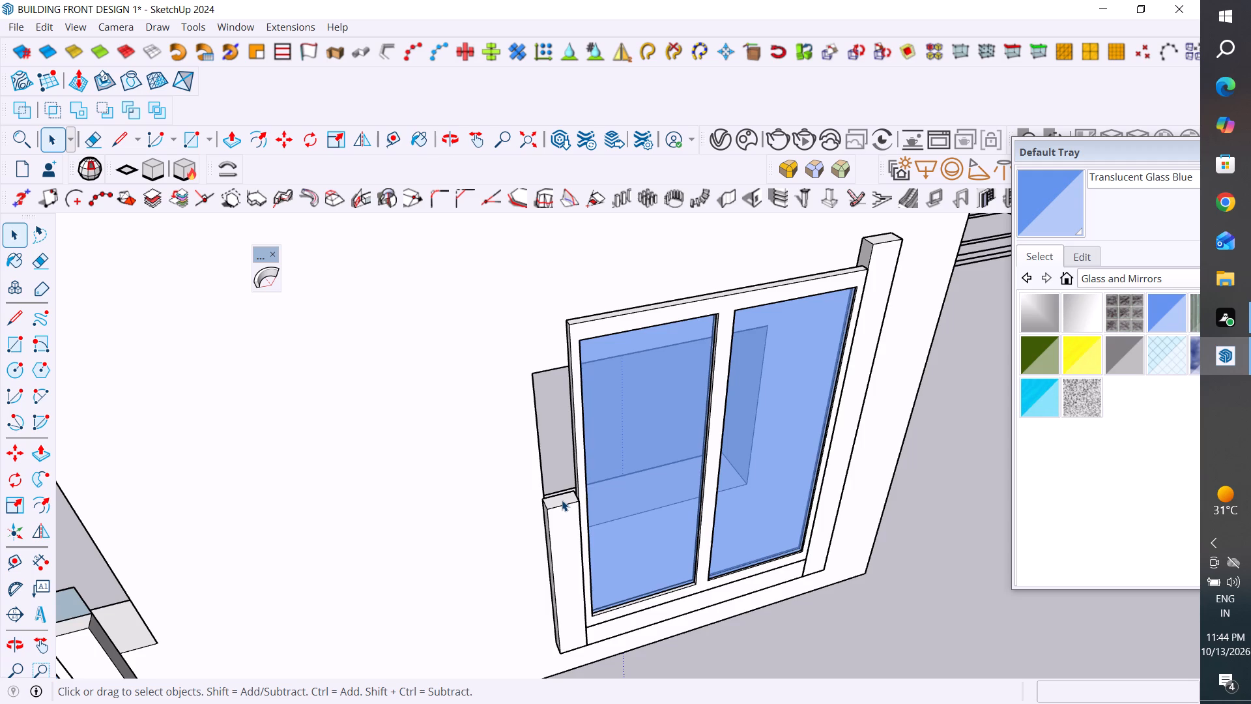
double_click(562, 500)
double_click(562, 500)
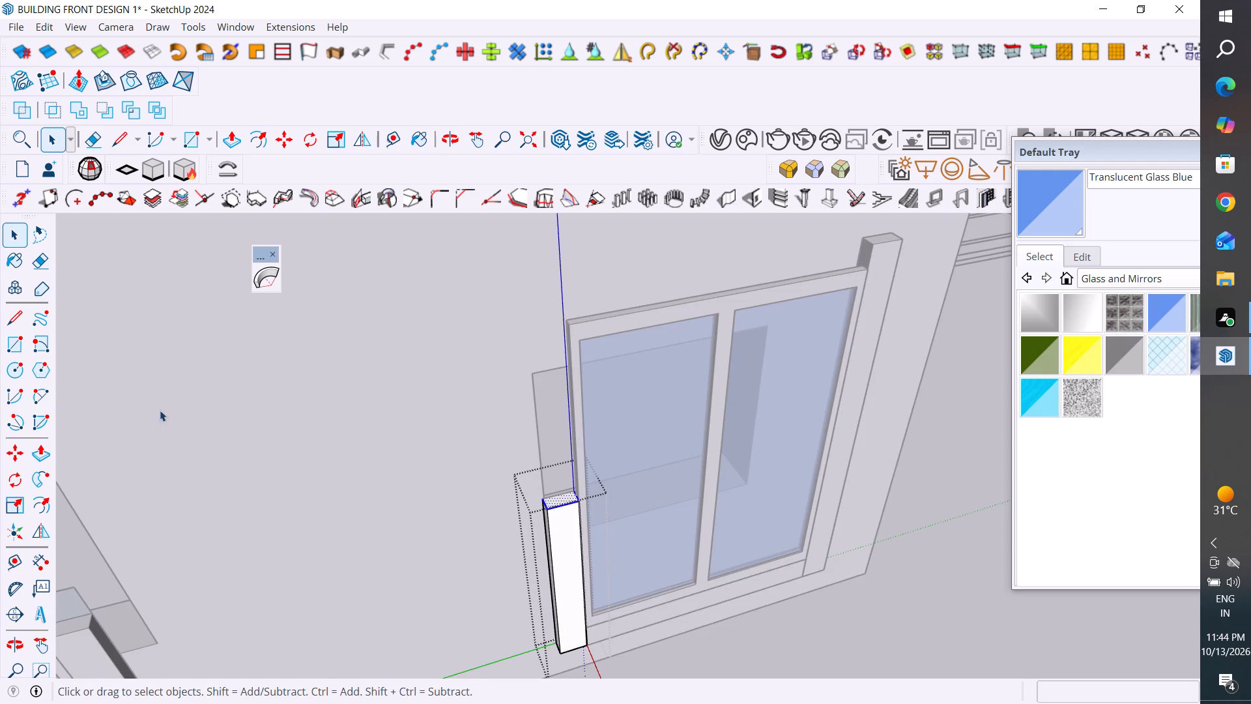
click(42, 448)
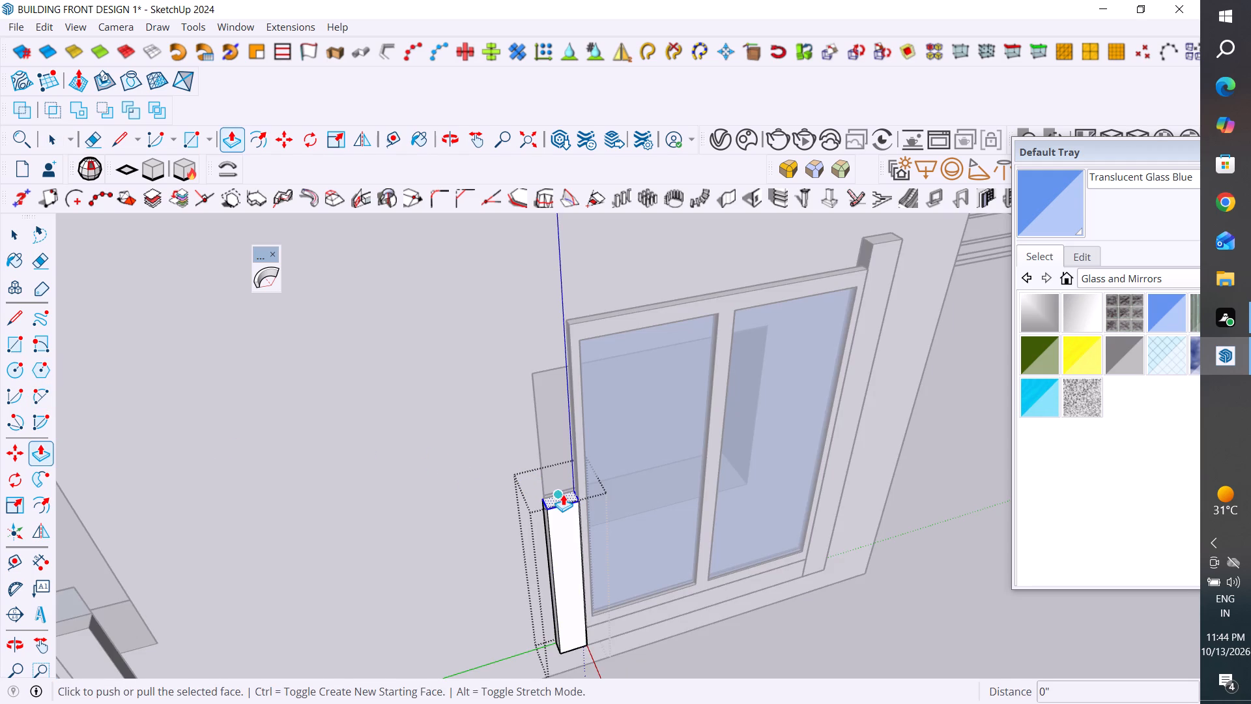
click(566, 494)
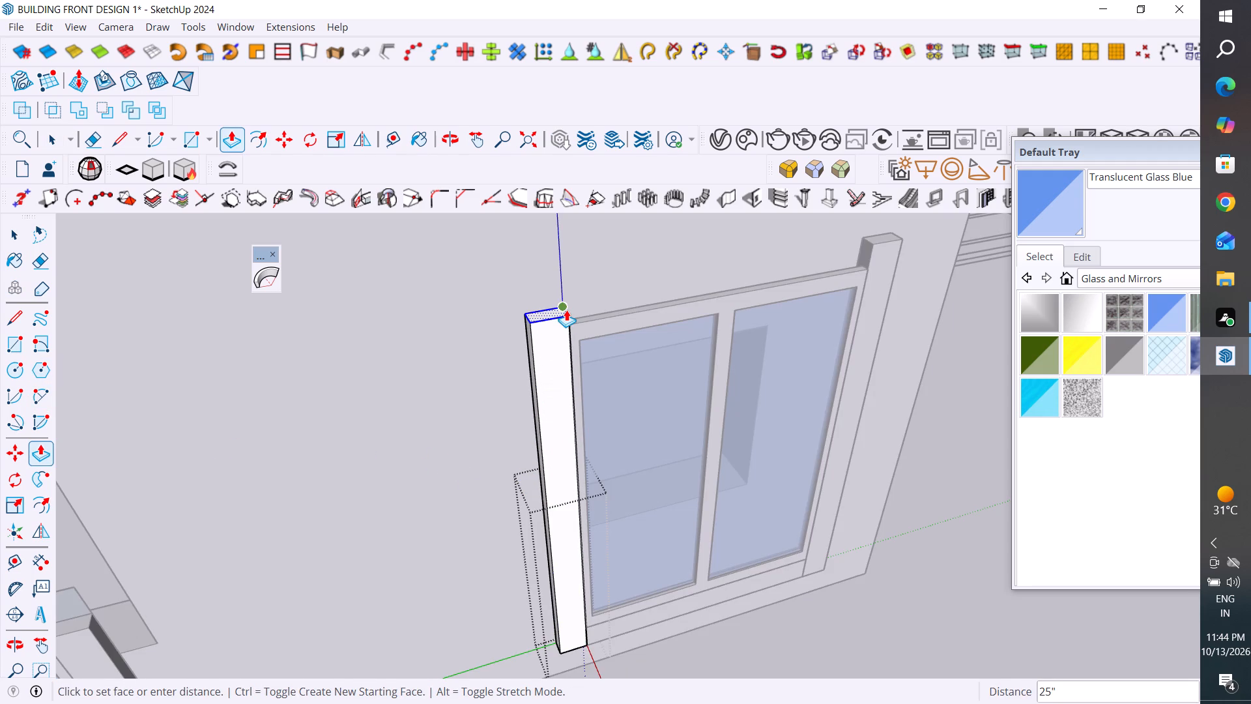
click(566, 293)
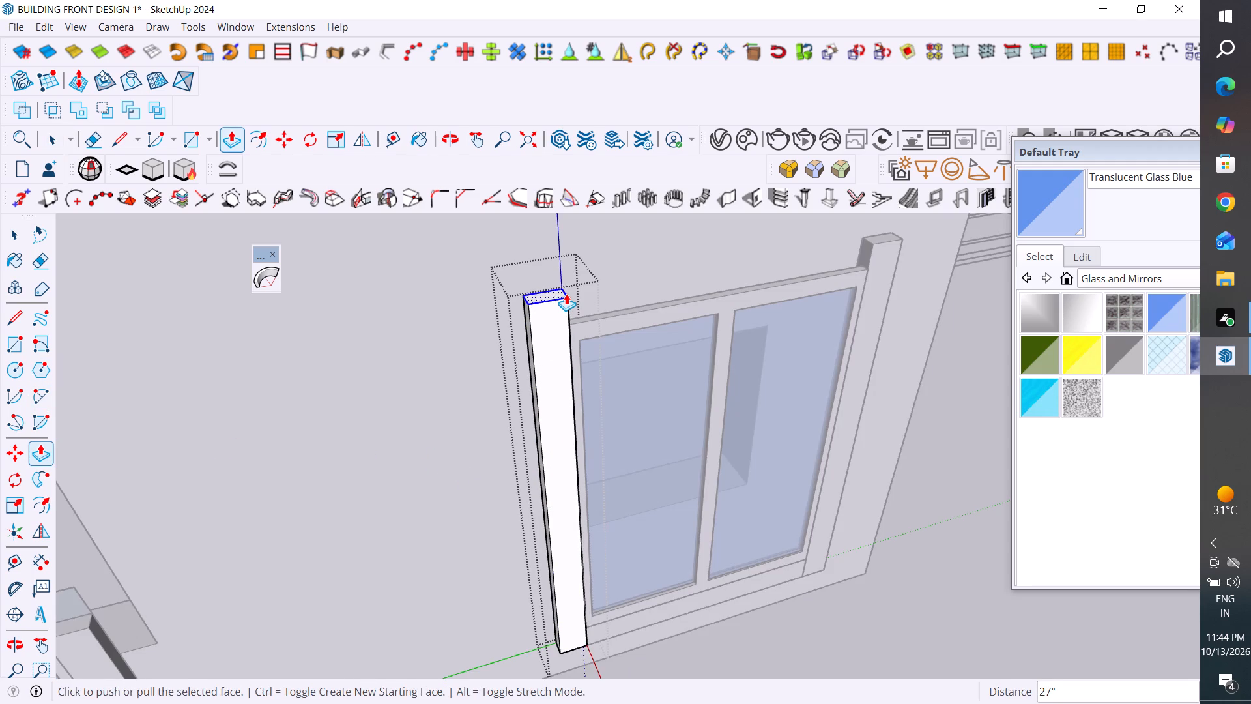
click(21, 236)
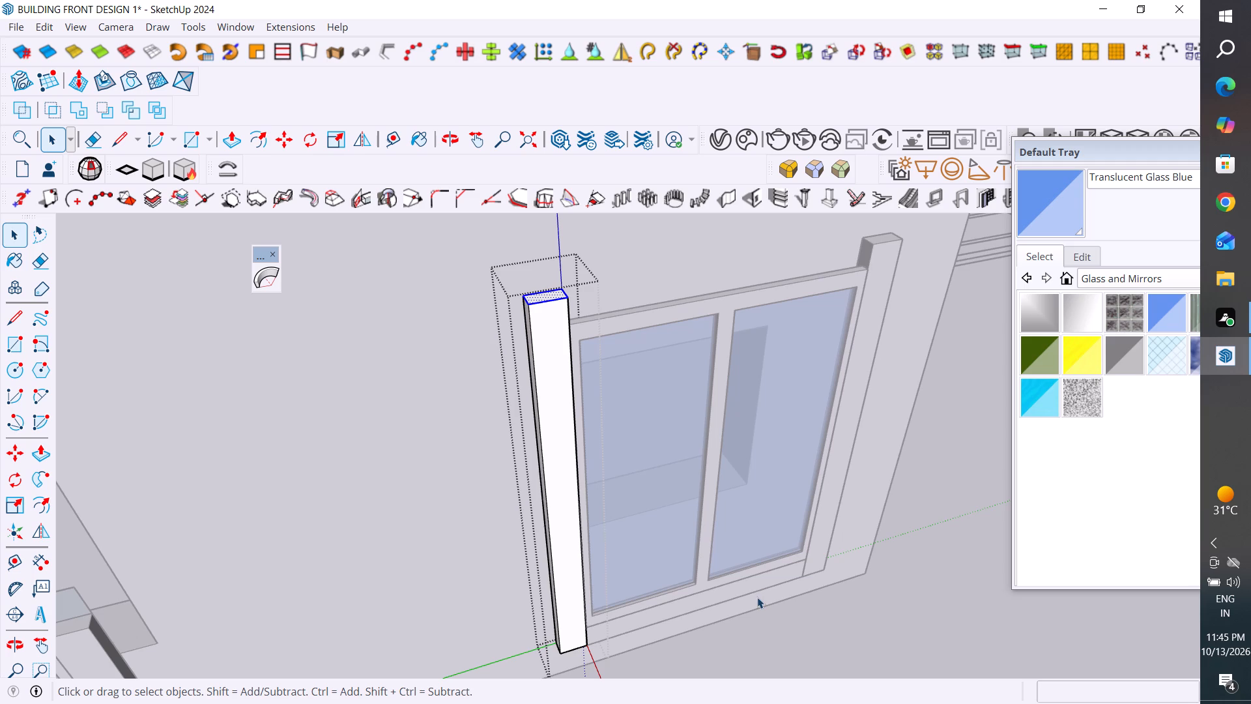
click(852, 634)
Group the loose canopy slab lying in front of the tall window nearer the wall's end.
scroll(677, 515, down, 2)
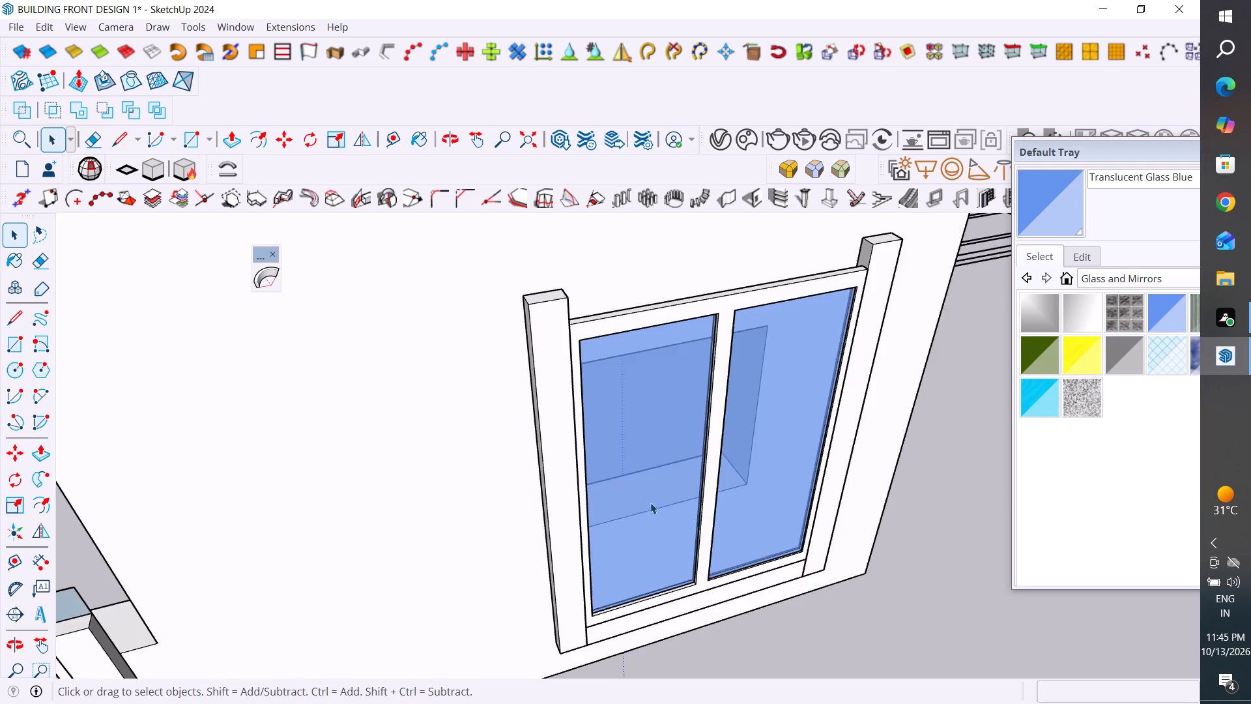
scroll(650, 503, down, 11)
middle_drag(588, 477, 731, 407)
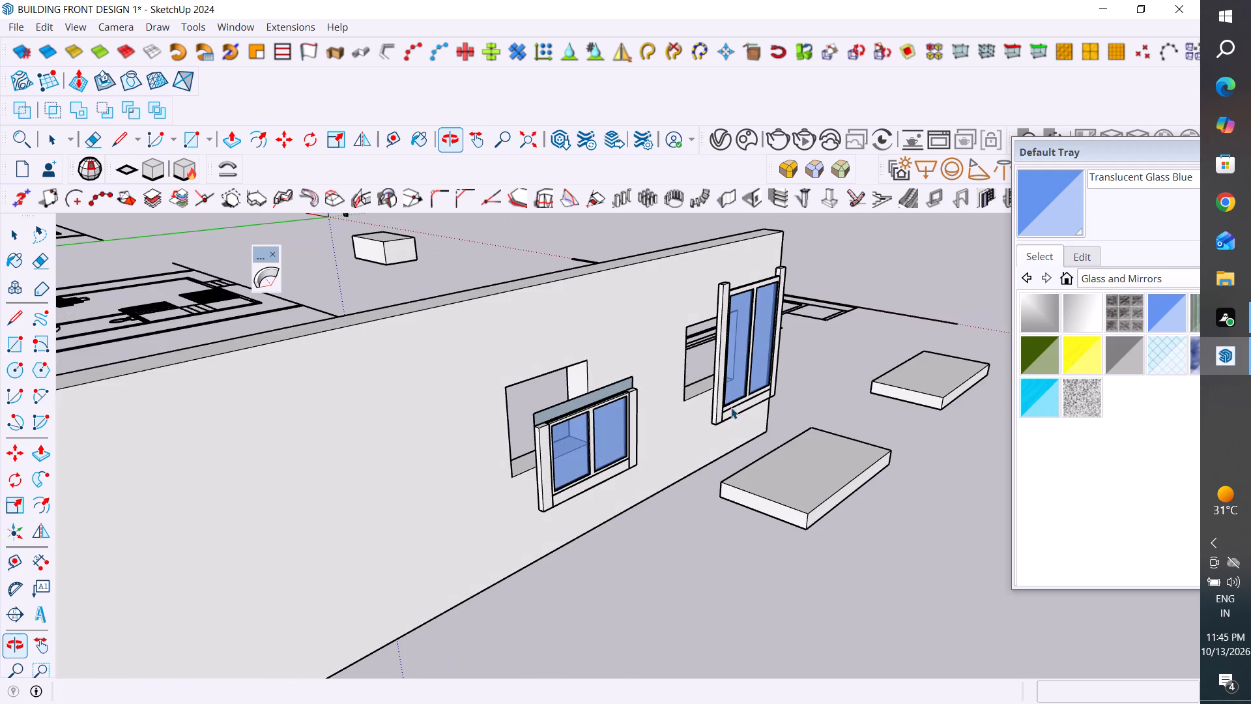
click(913, 387)
triple_click(913, 387)
click(913, 387)
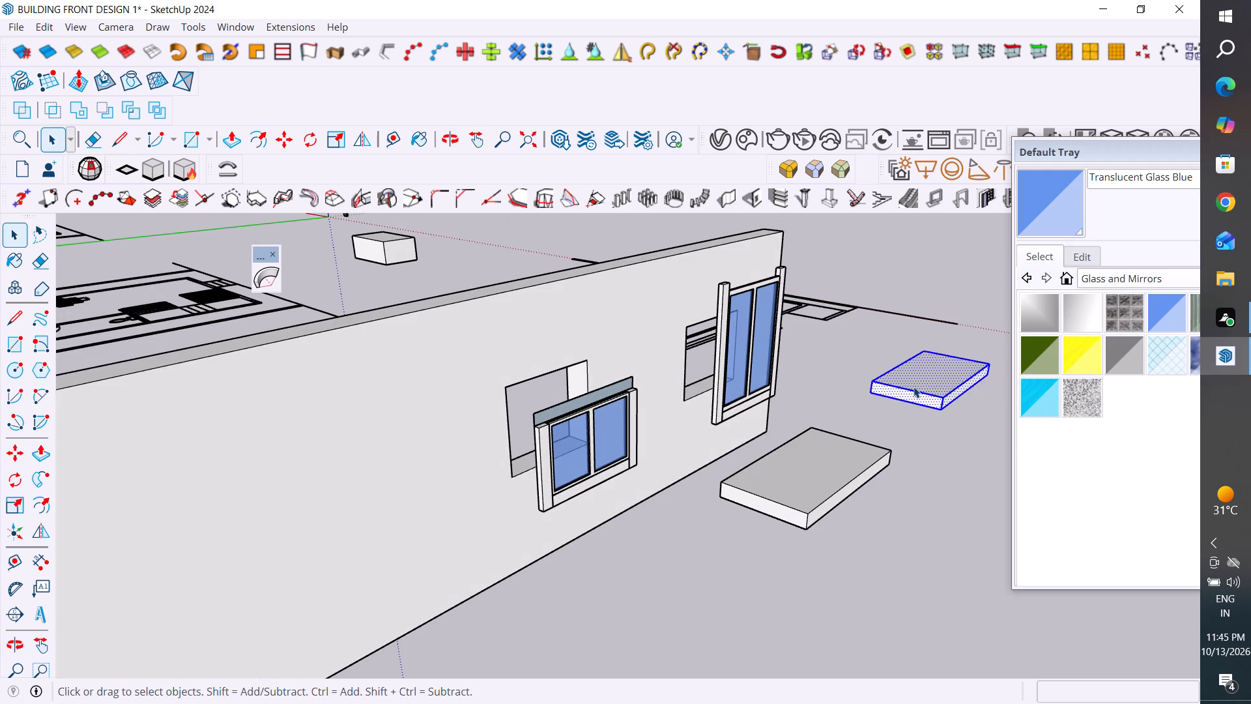
right_click(913, 387)
click(1001, 157)
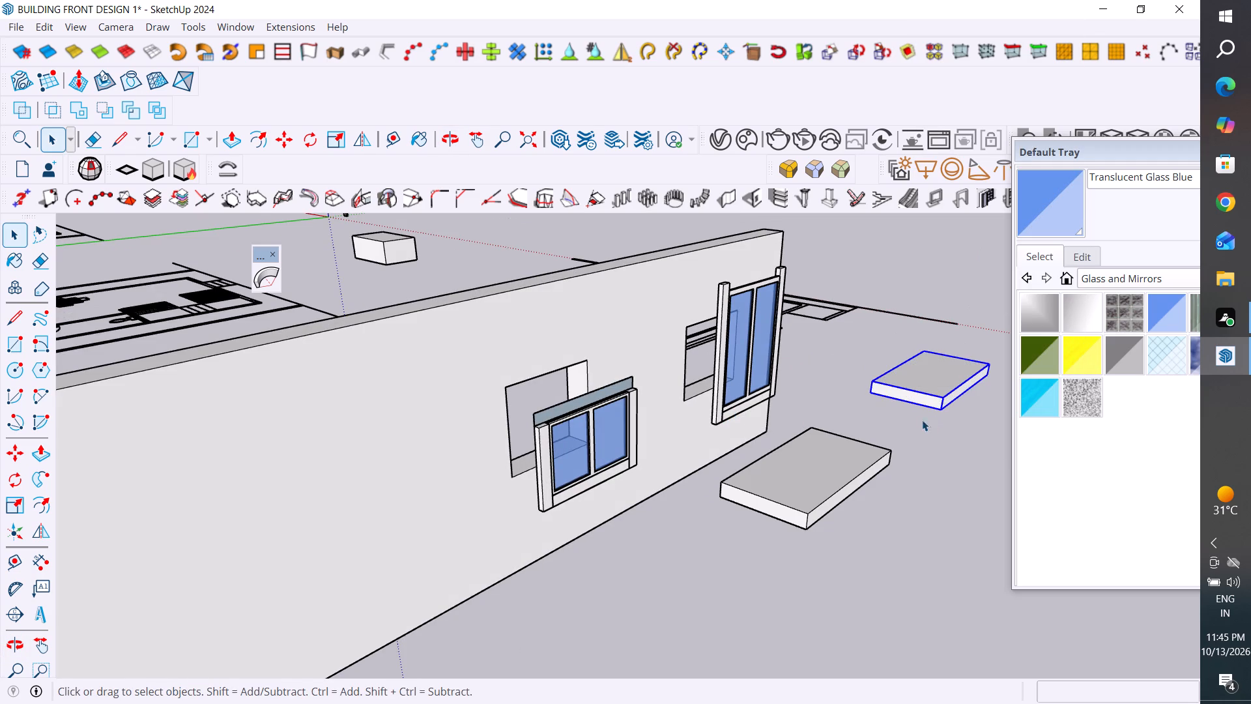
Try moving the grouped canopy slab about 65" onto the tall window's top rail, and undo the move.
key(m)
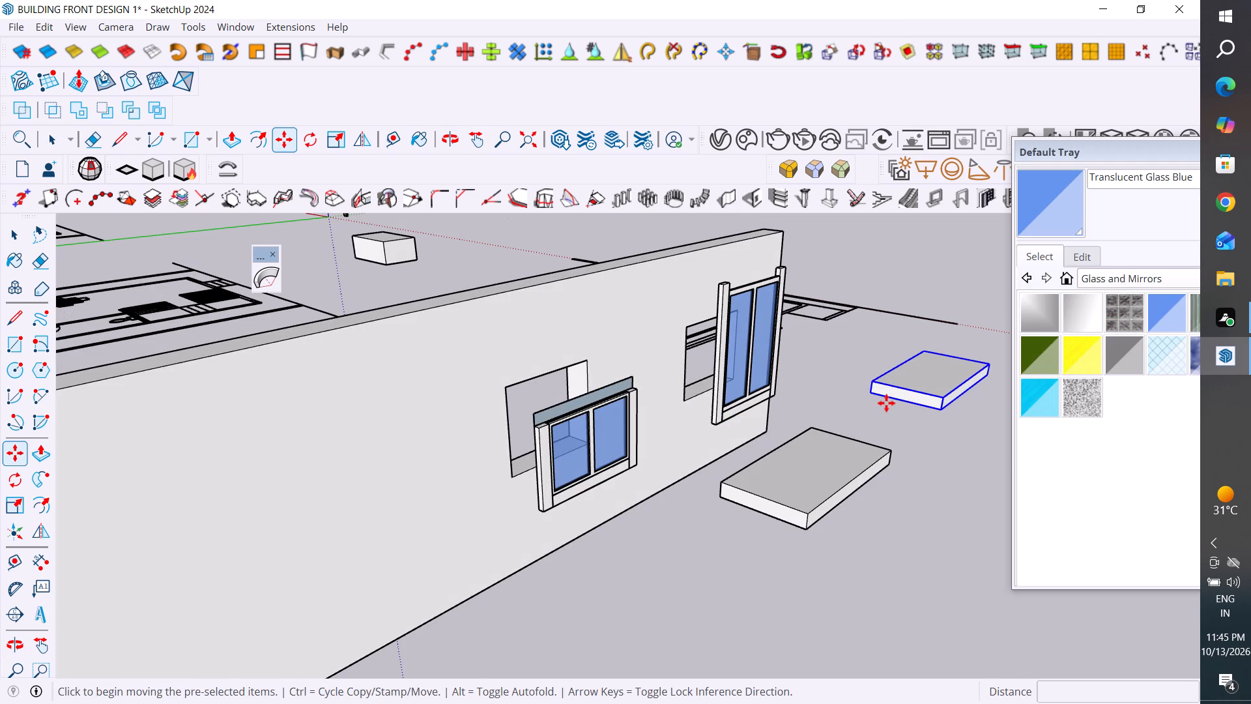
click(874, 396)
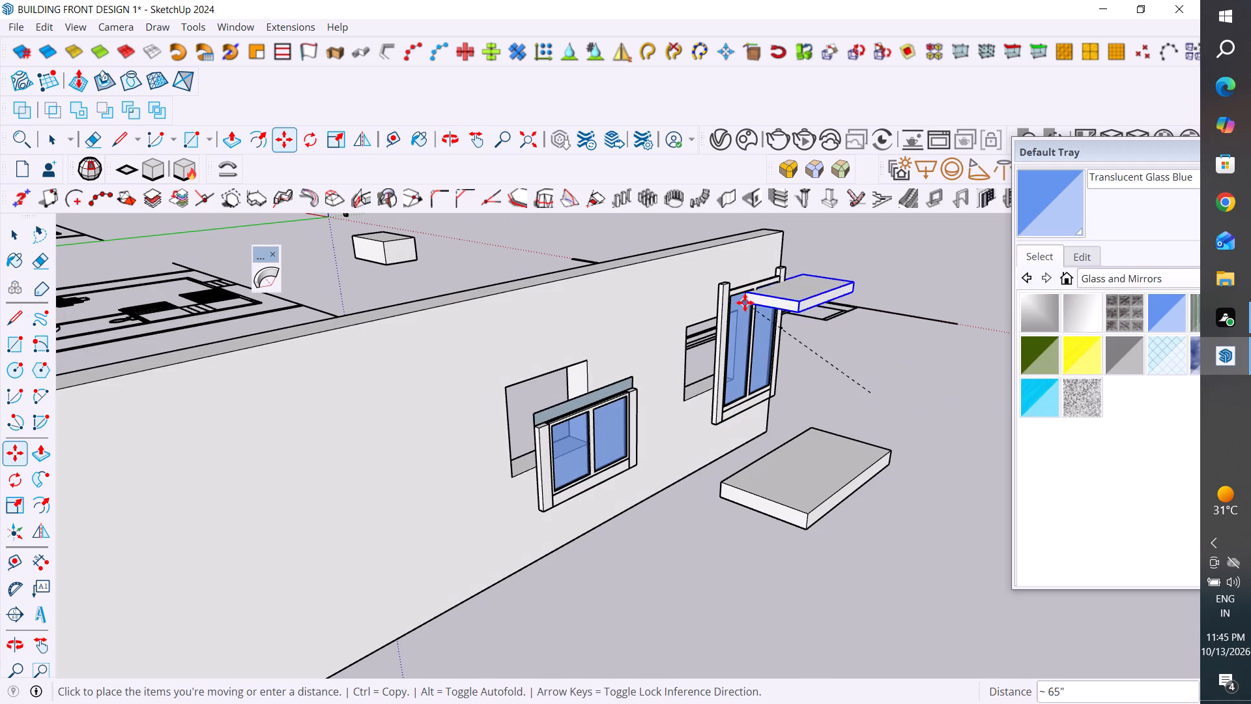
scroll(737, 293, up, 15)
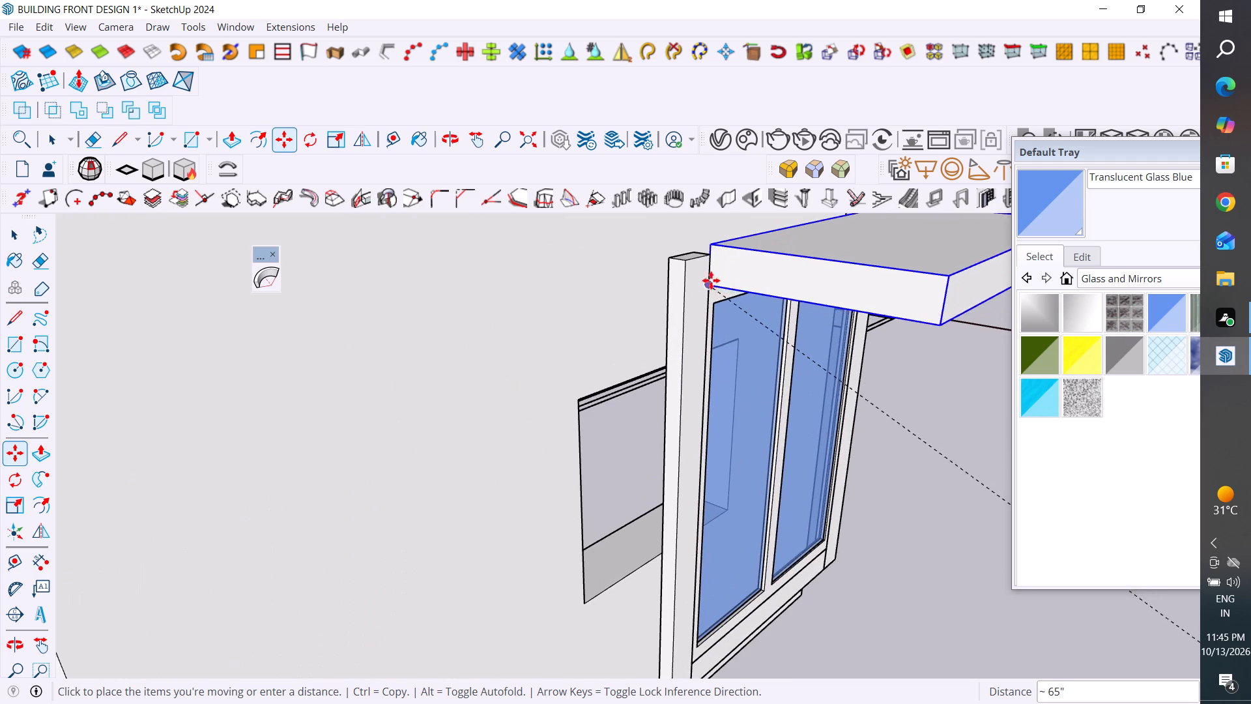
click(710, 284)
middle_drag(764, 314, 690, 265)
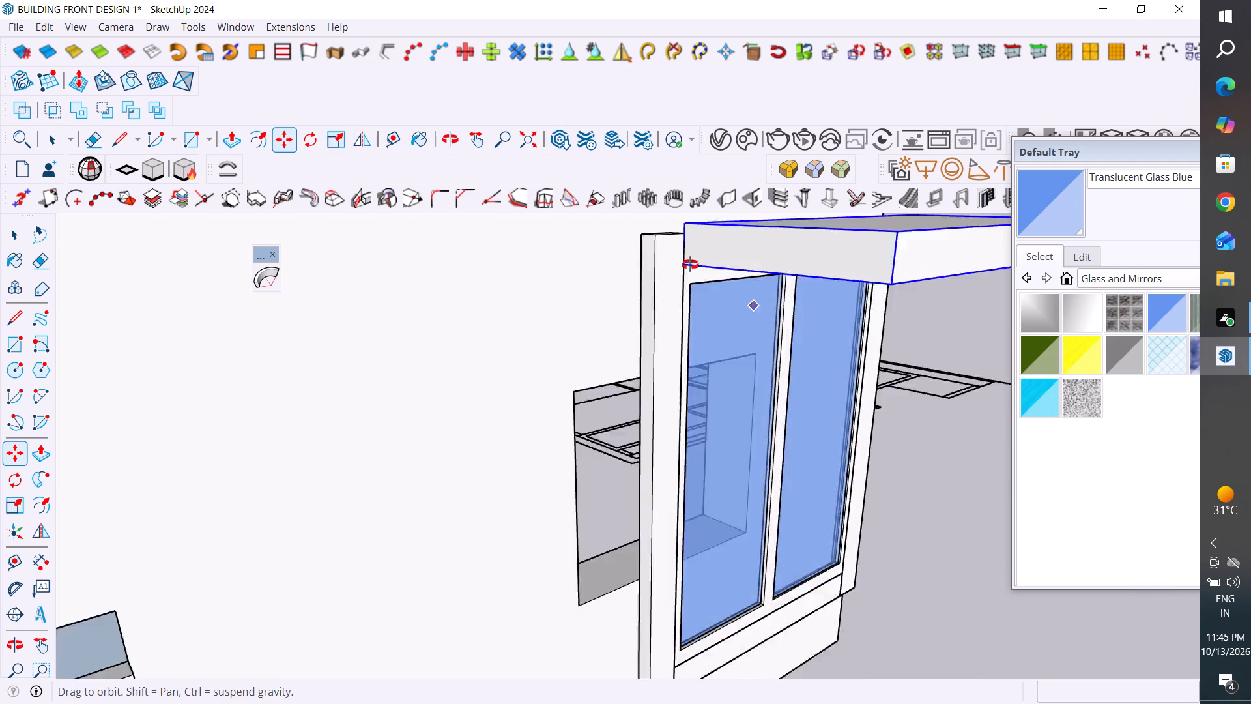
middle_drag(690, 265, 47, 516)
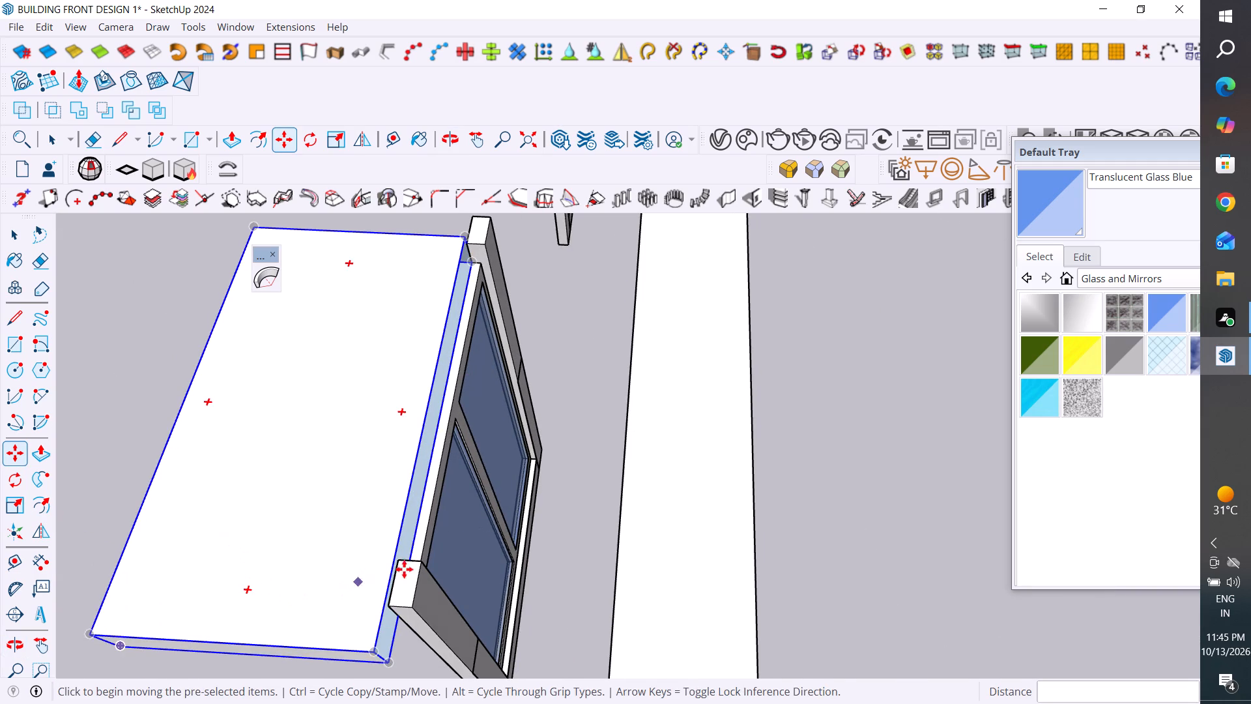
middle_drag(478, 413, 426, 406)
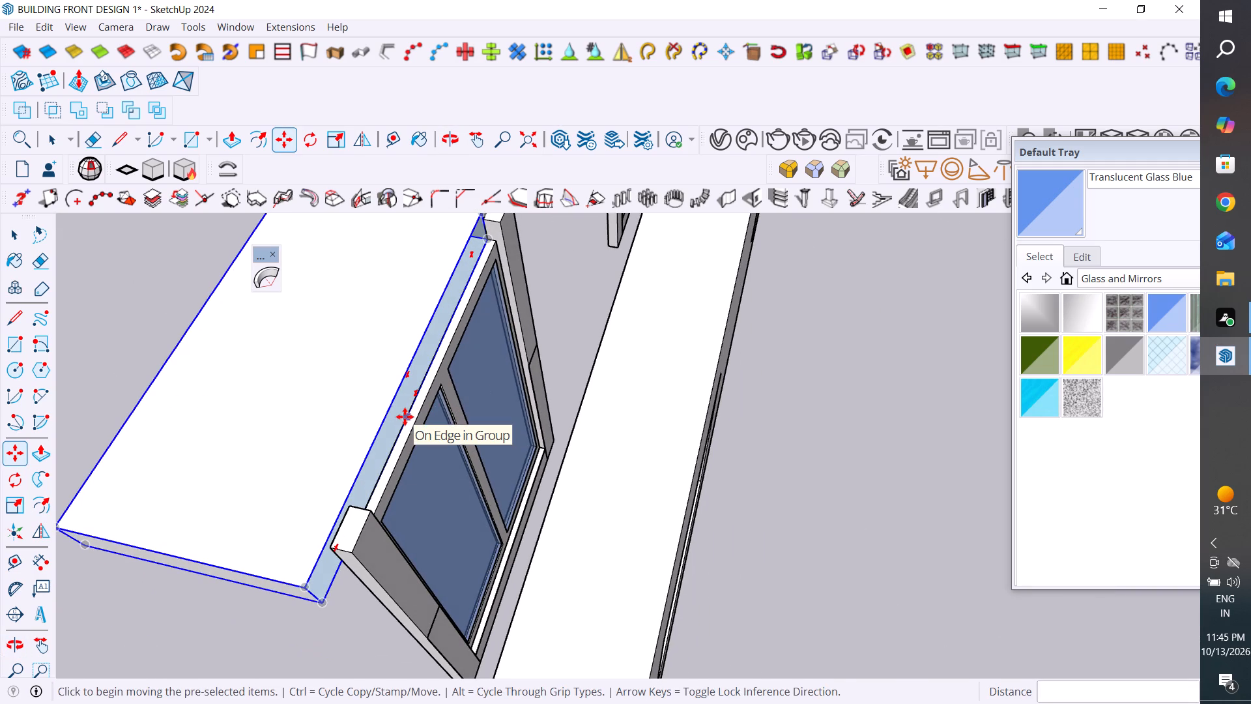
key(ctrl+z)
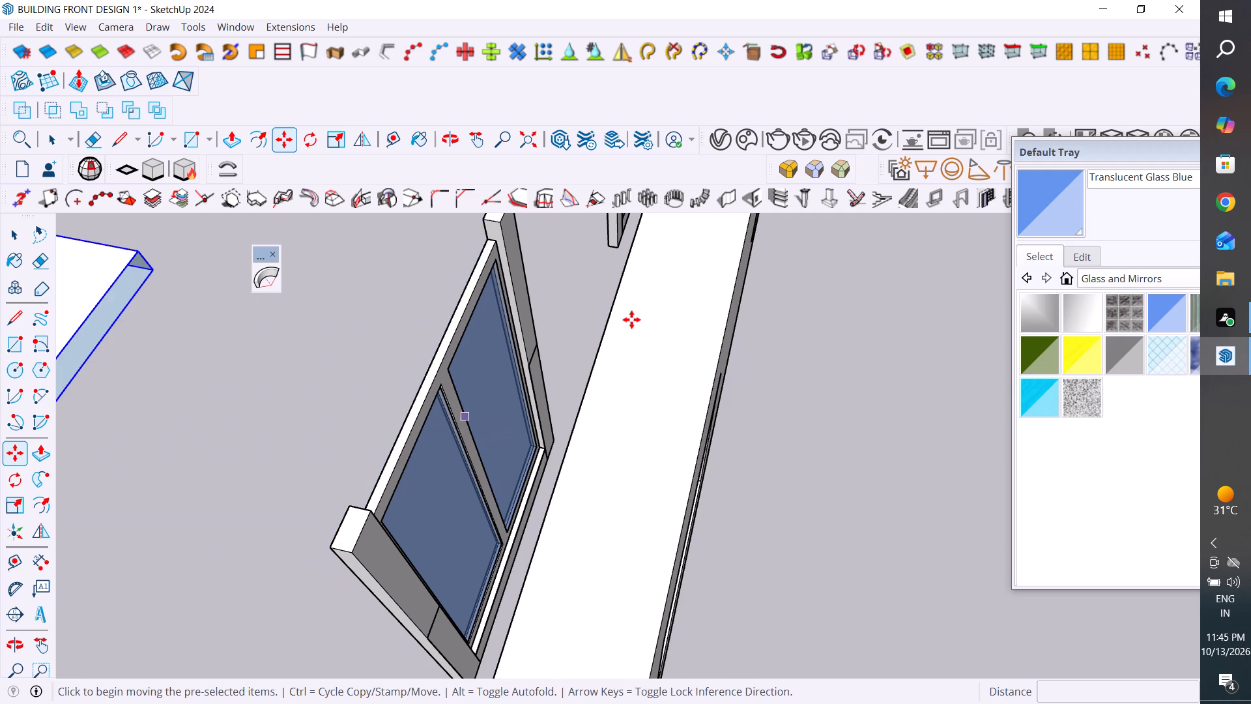
Draw a 4" by 44" rectangle closing the open long side of the canopy slab.
scroll(633, 319, down, 5)
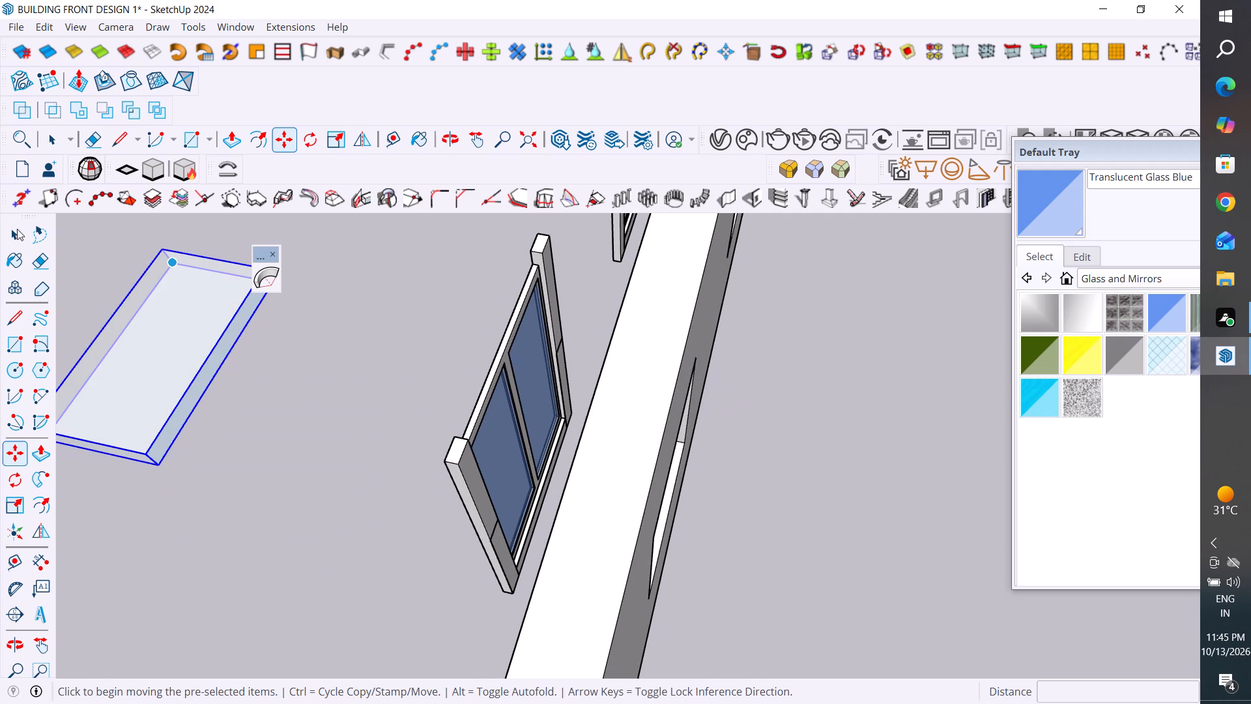
click(16, 240)
click(213, 353)
middle_drag(309, 364, 395, 236)
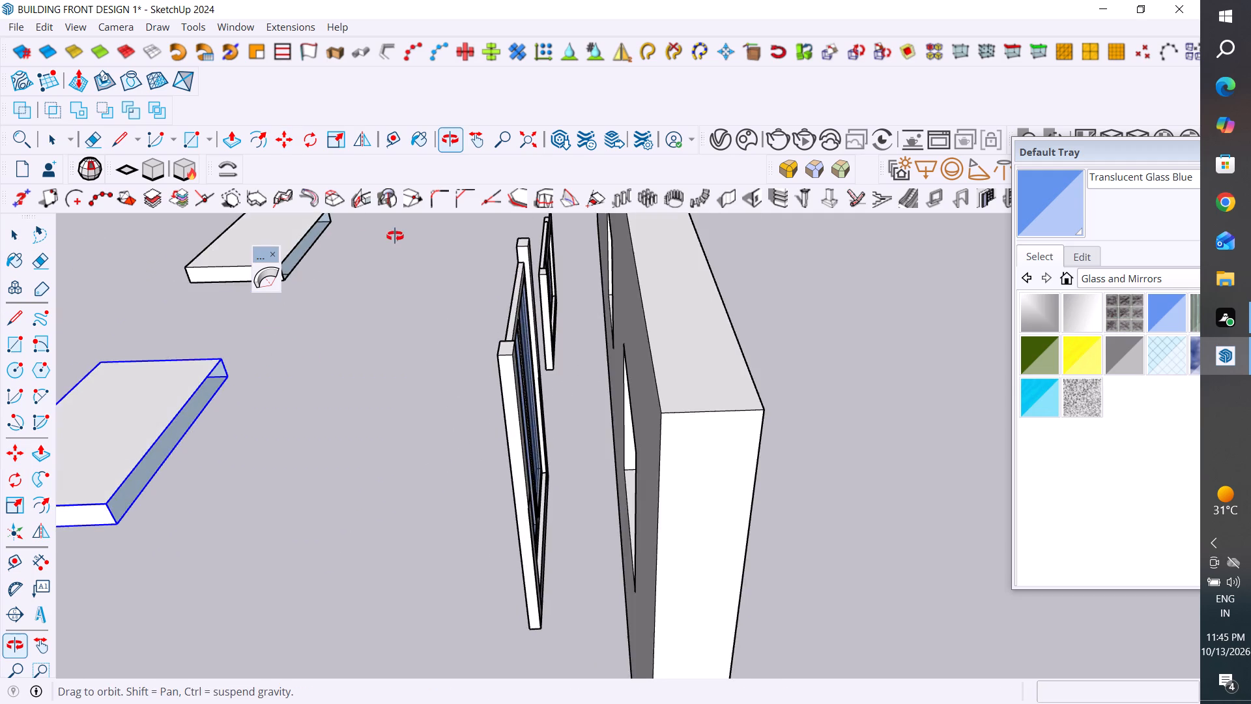
middle_drag(395, 236, 362, 214)
middle_drag(212, 394, 245, 326)
click(19, 346)
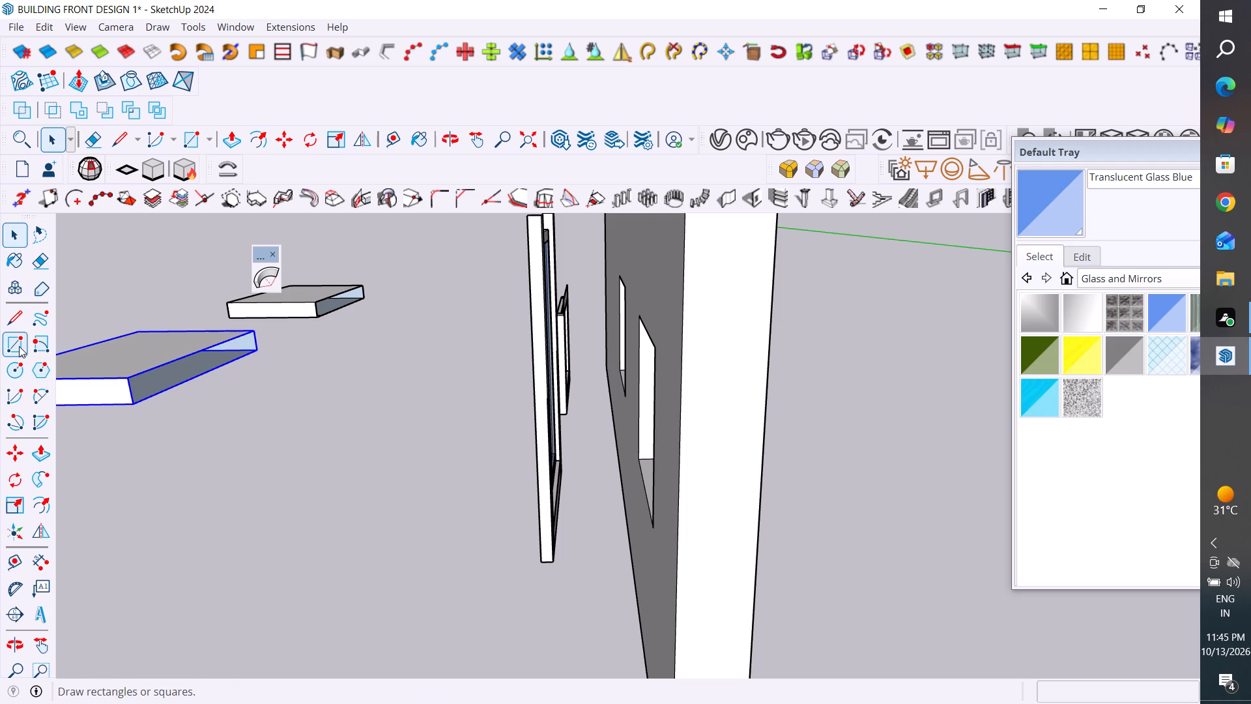
click(252, 332)
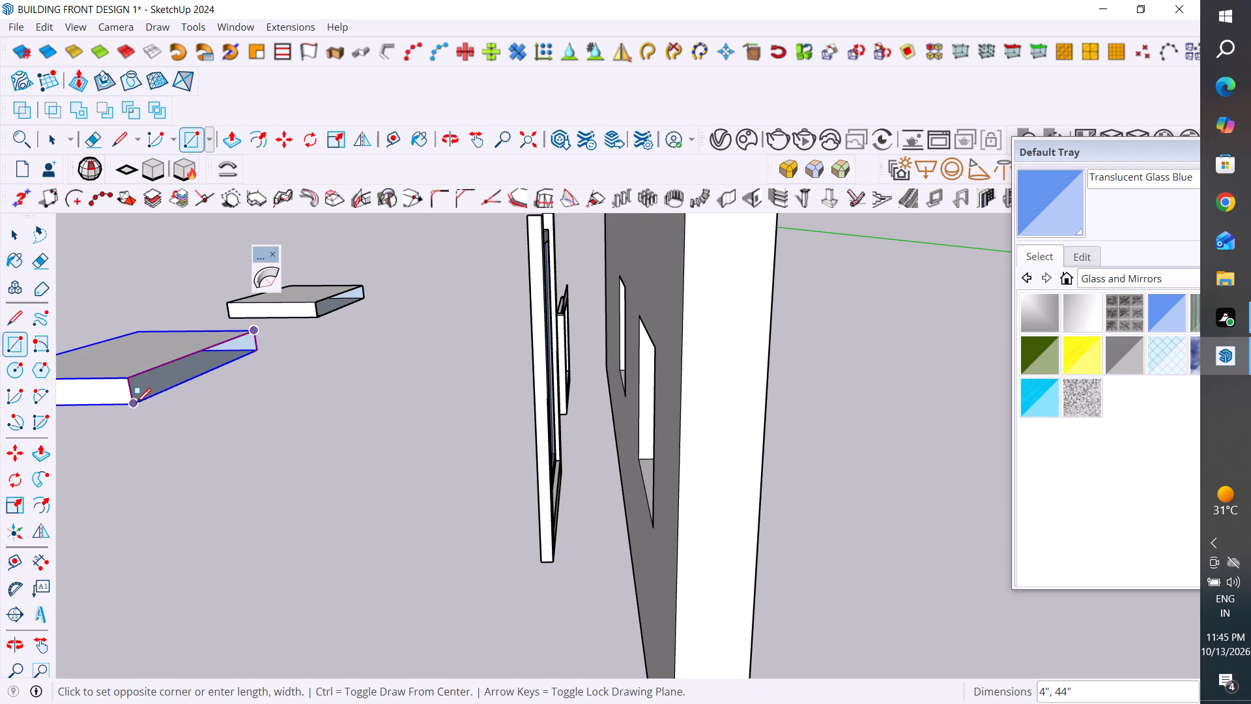
click(136, 403)
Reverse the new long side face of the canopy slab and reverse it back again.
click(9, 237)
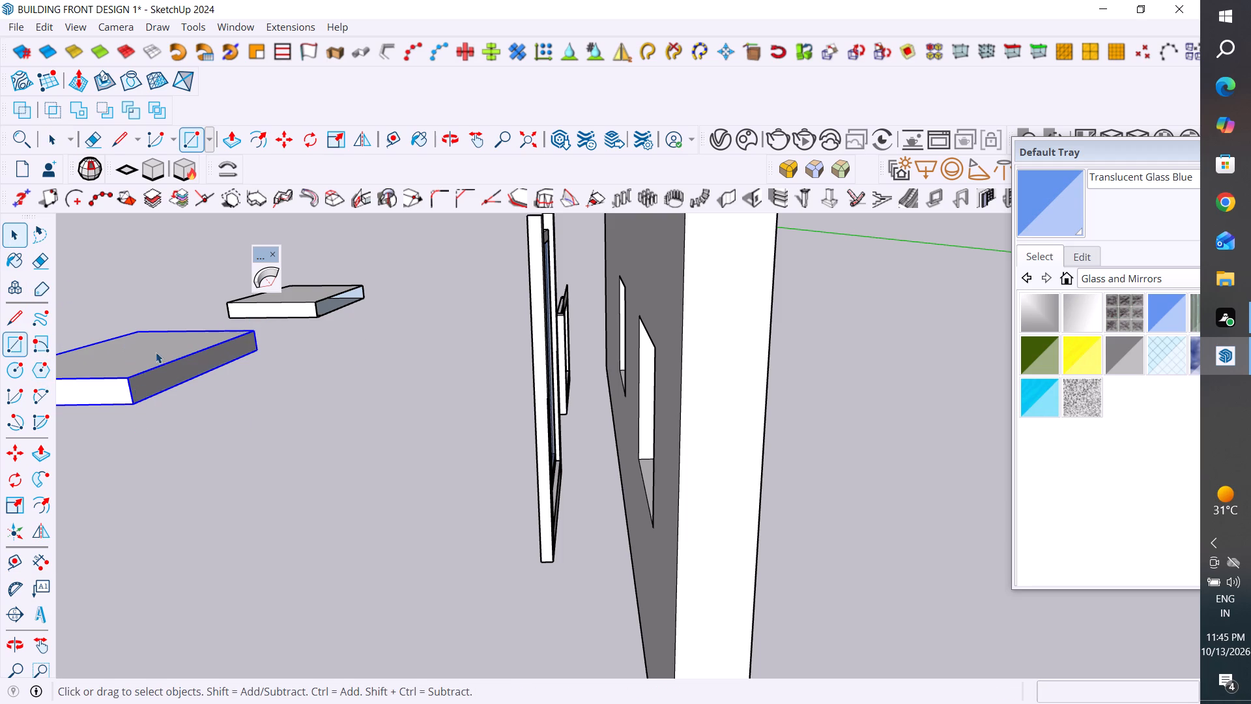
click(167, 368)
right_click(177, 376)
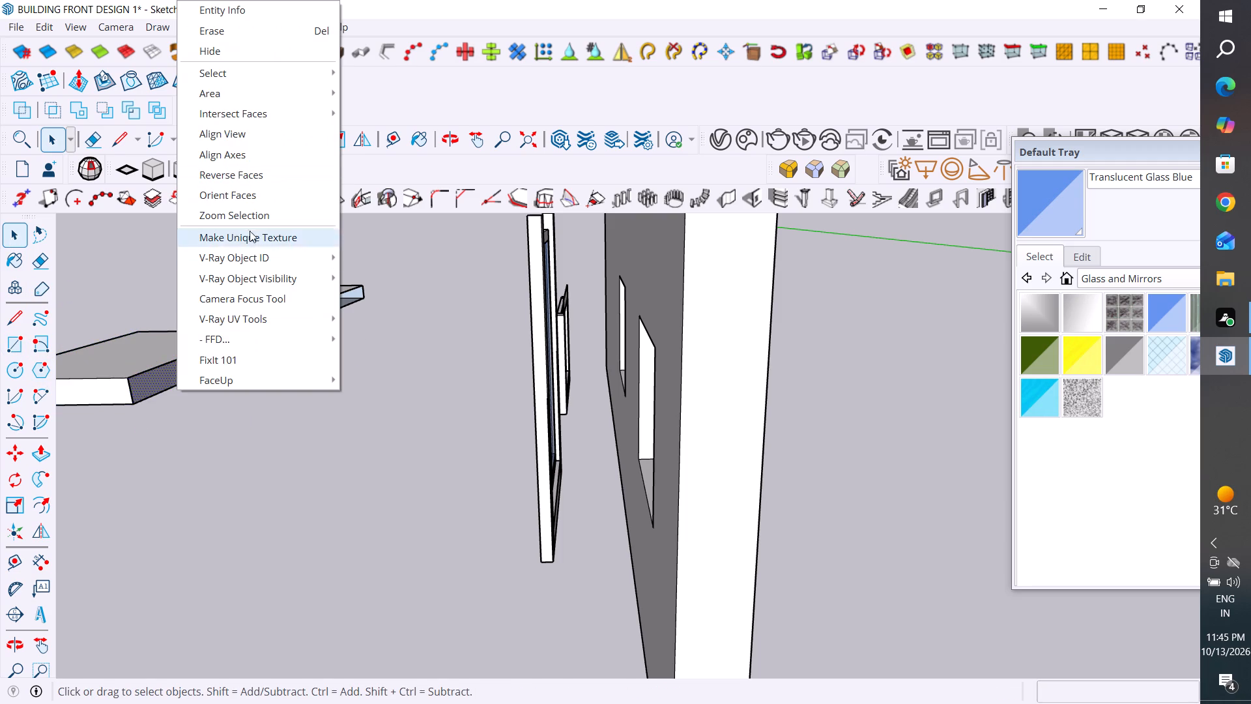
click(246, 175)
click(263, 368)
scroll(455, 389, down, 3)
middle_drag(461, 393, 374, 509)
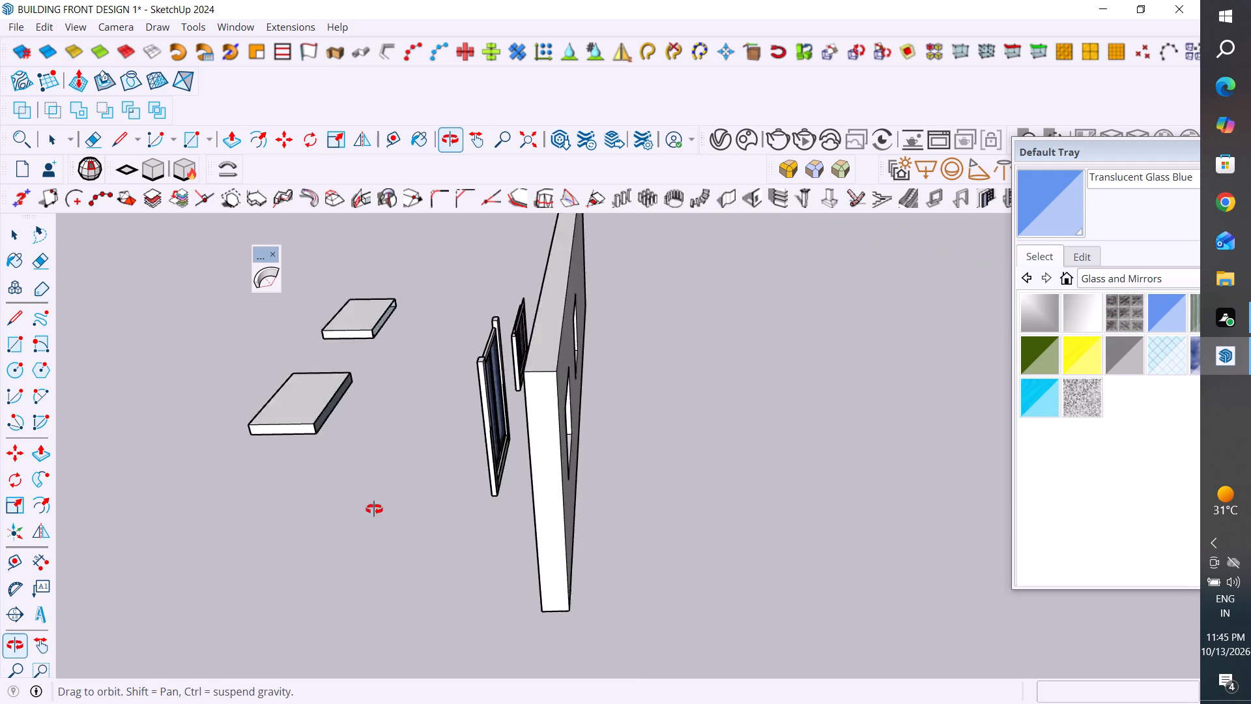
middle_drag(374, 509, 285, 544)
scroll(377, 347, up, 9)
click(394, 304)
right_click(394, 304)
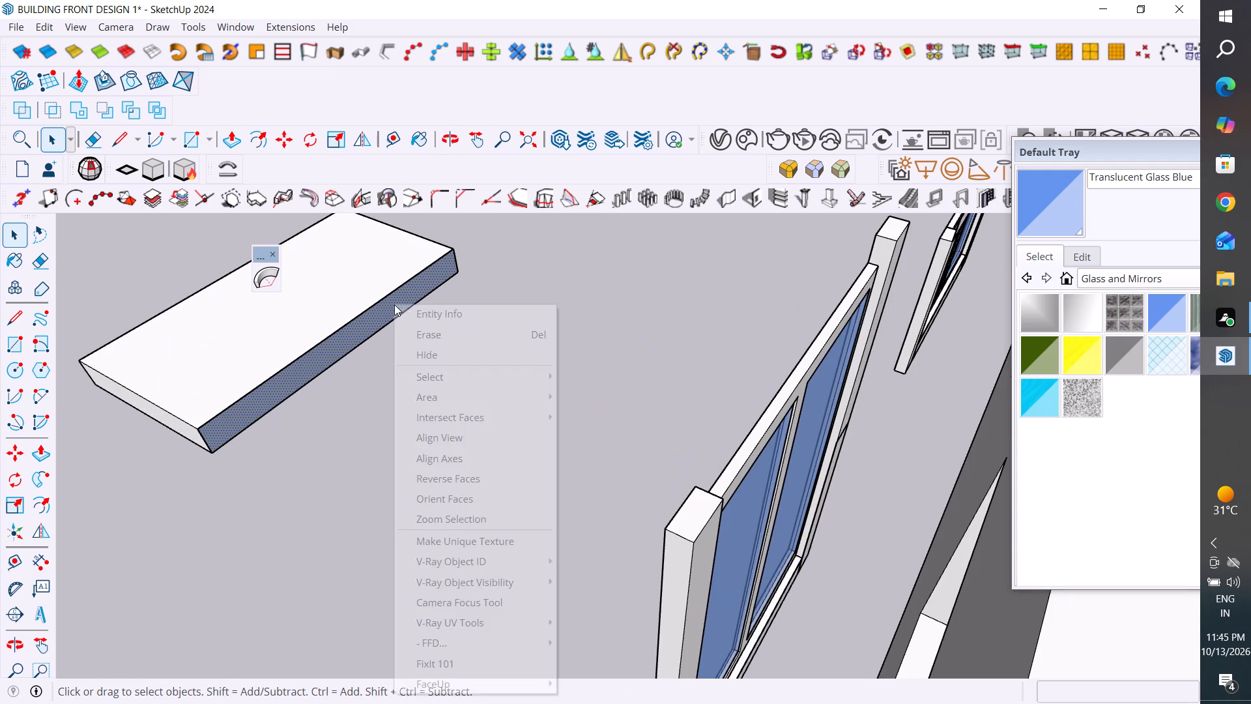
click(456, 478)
Group the canopy slab together with its new side face.
scroll(508, 454, down, 5)
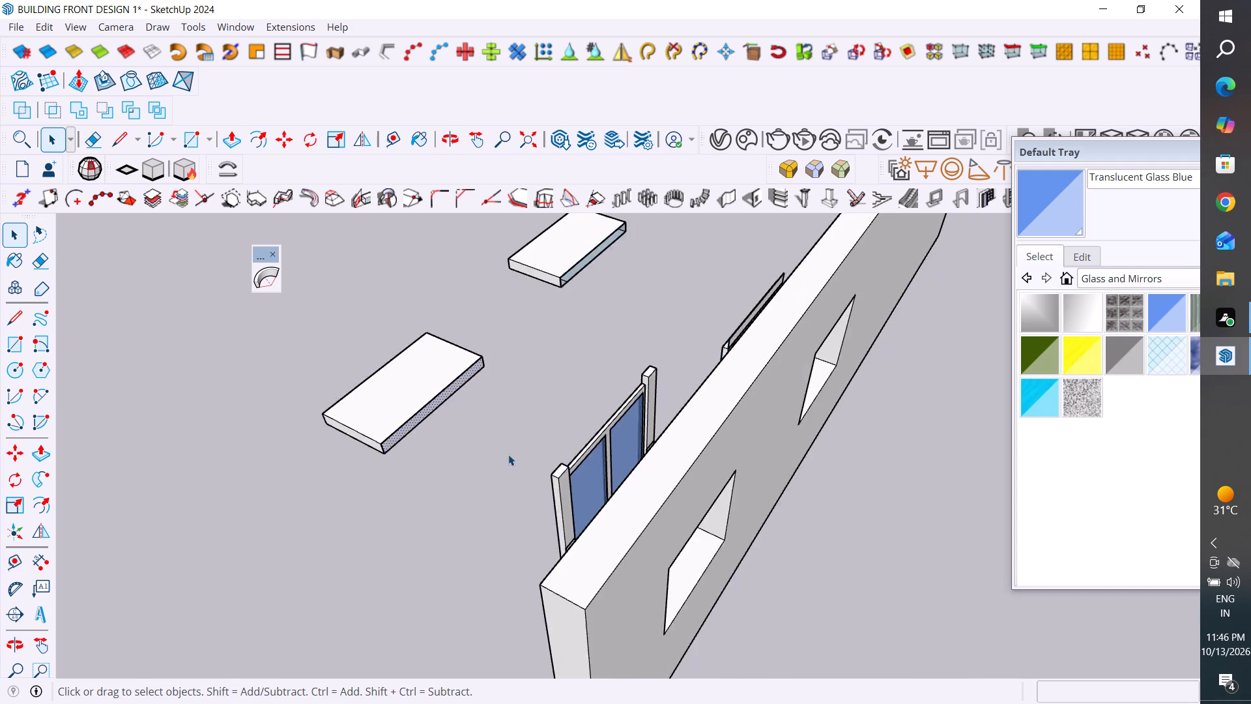
middle_drag(436, 454, 584, 376)
drag(484, 388, 285, 521)
right_click(379, 453)
click(453, 180)
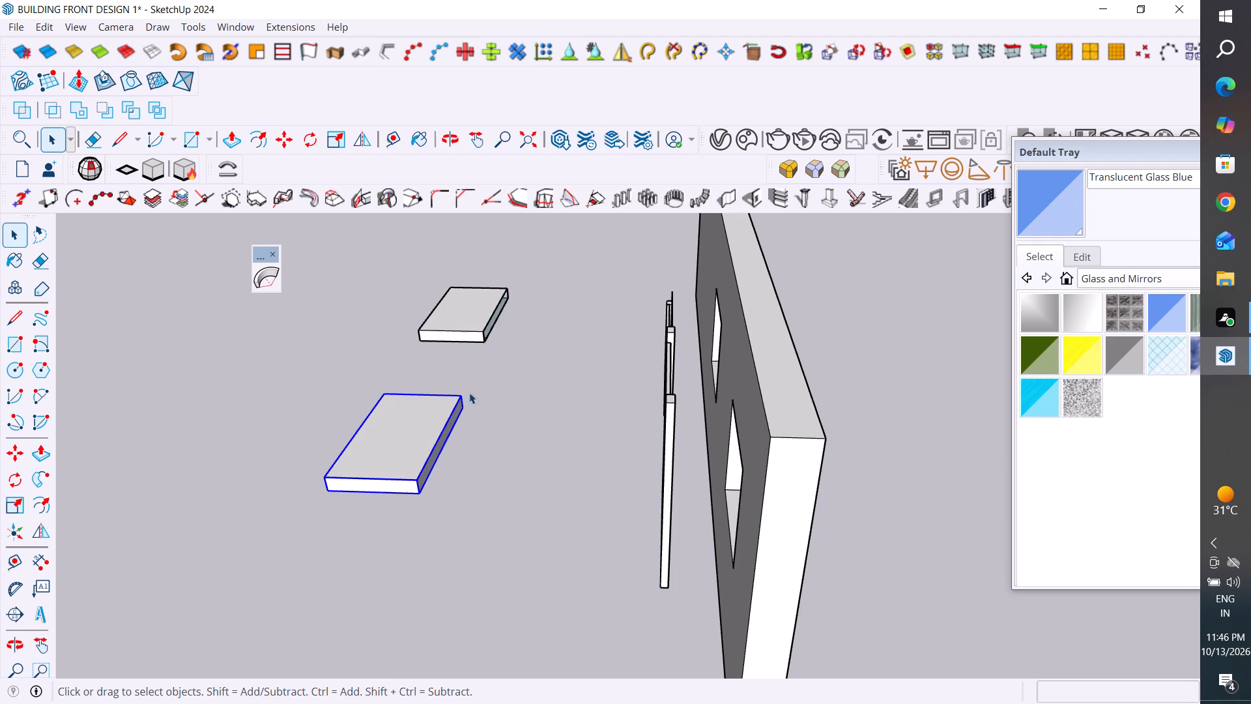
Move the canopy group by its lower back corner to the tall window's top rail, against the side post.
key(m)
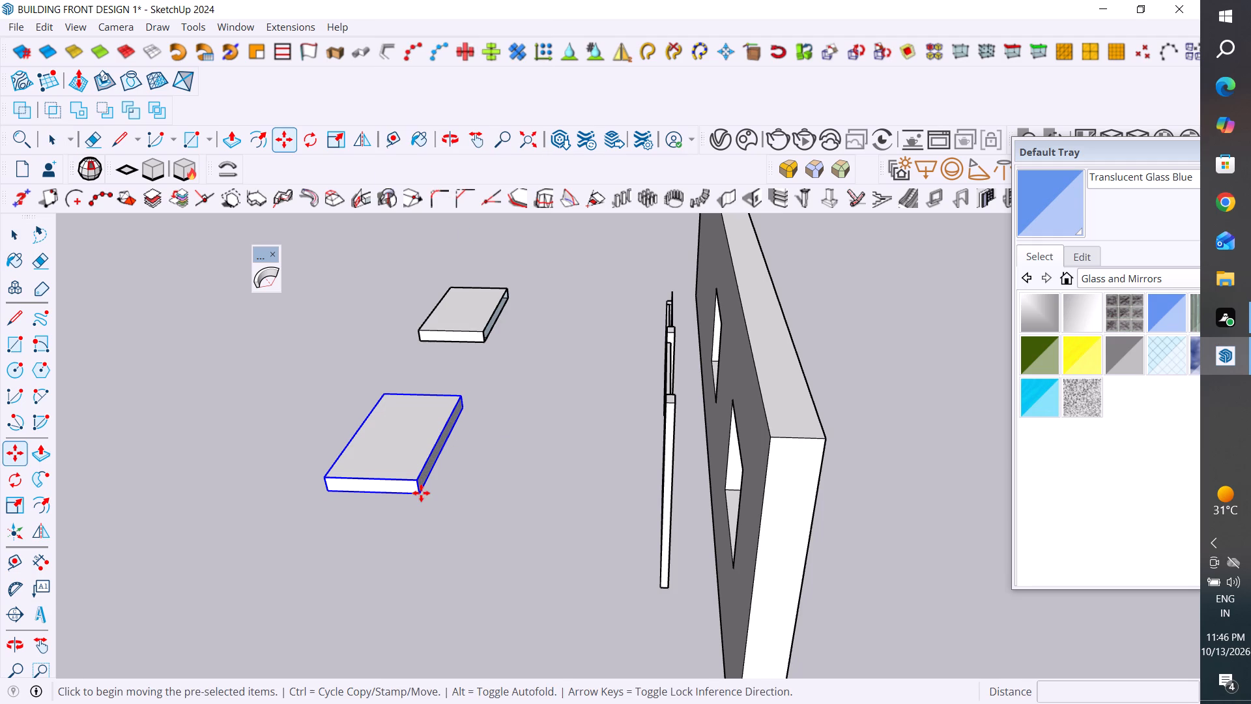
click(423, 497)
scroll(641, 383, up, 4)
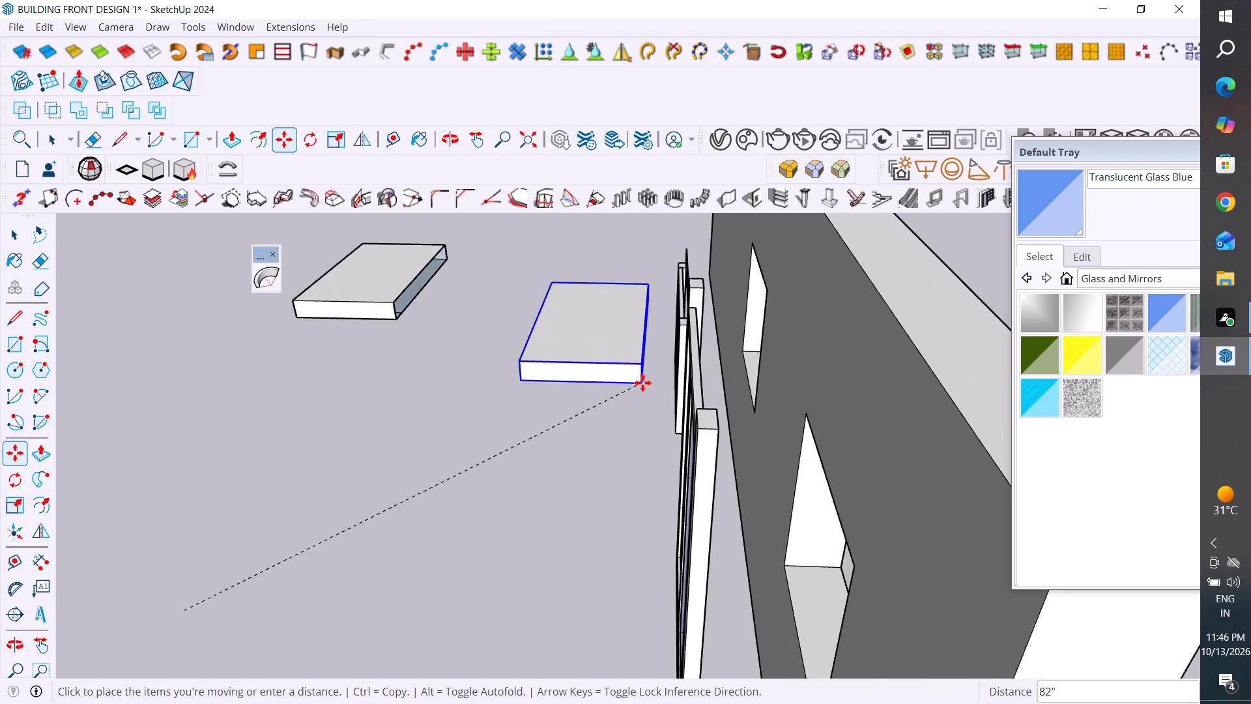
scroll(642, 383, up, 3)
middle_drag(662, 391, 807, 362)
scroll(519, 392, down, 6)
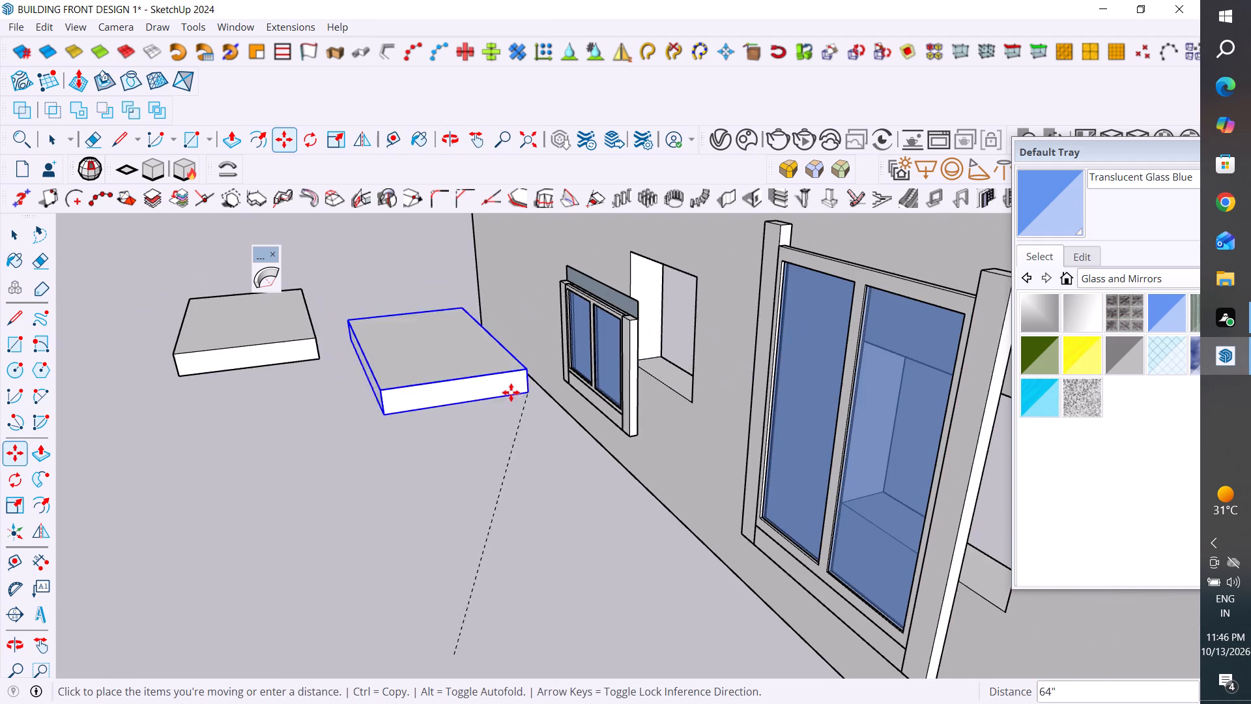
middle_drag(487, 403, 505, 421)
scroll(330, 439, down, 12)
middle_drag(317, 460, 431, 453)
scroll(658, 371, up, 10)
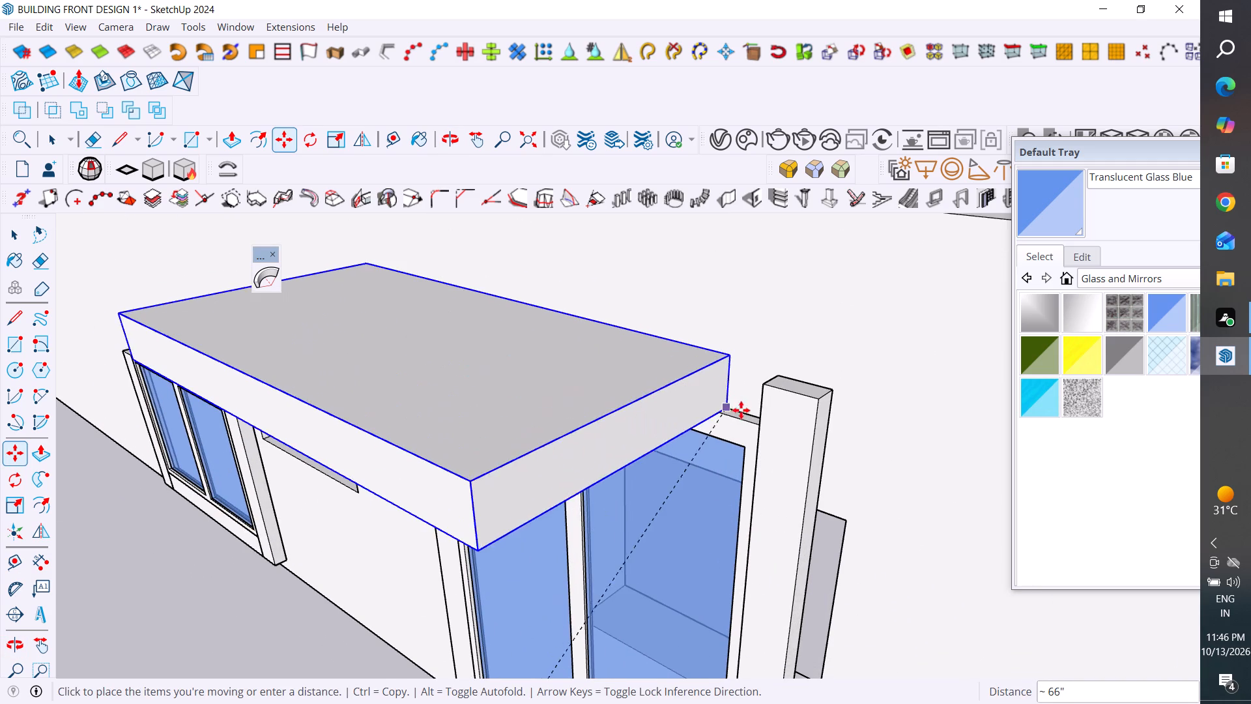
click(756, 421)
Shift the canopy toward the wall so it covers both side posts, with its back corner at the post's corner.
middle_drag(819, 433, 761, 454)
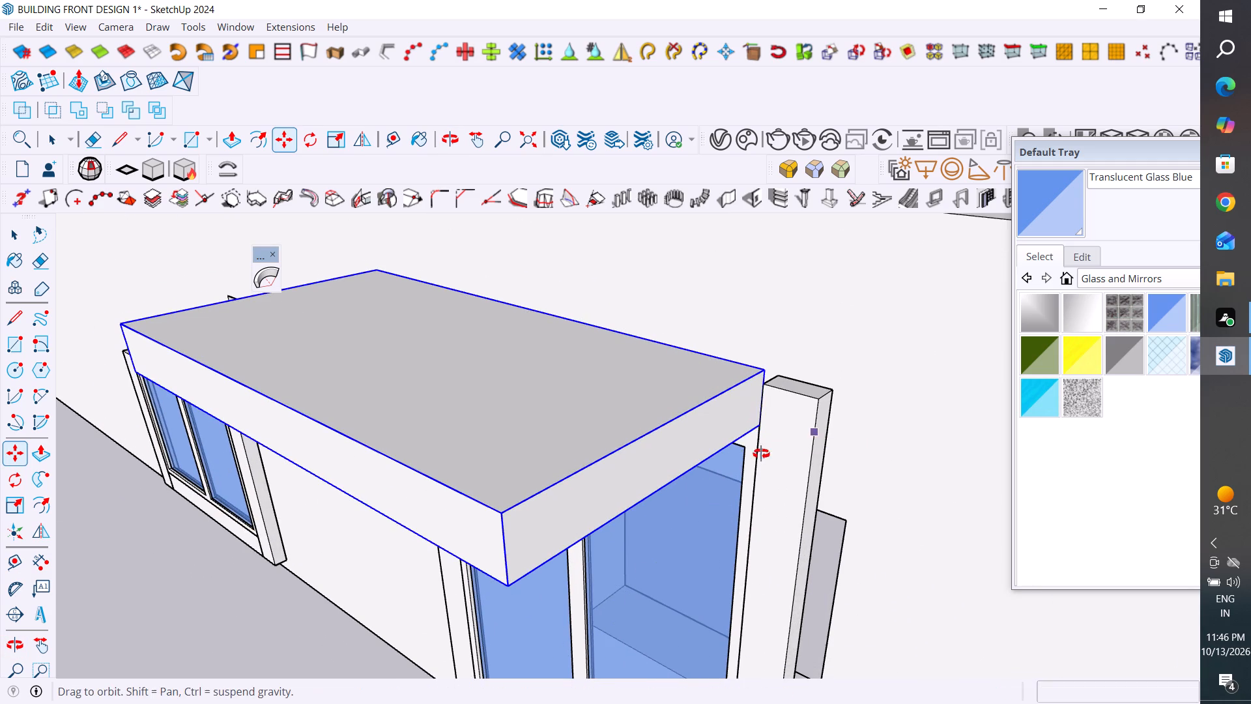
middle_drag(761, 454, 384, 578)
scroll(541, 488, down, 5)
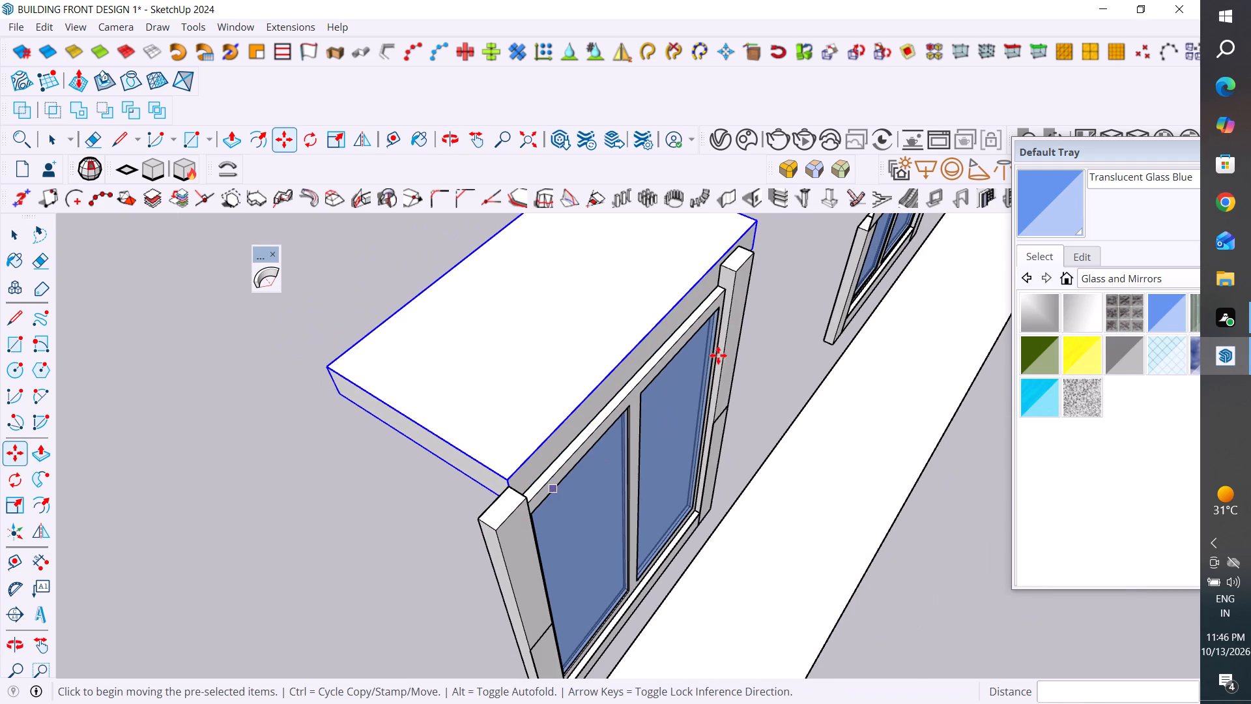
scroll(627, 449, down, 5)
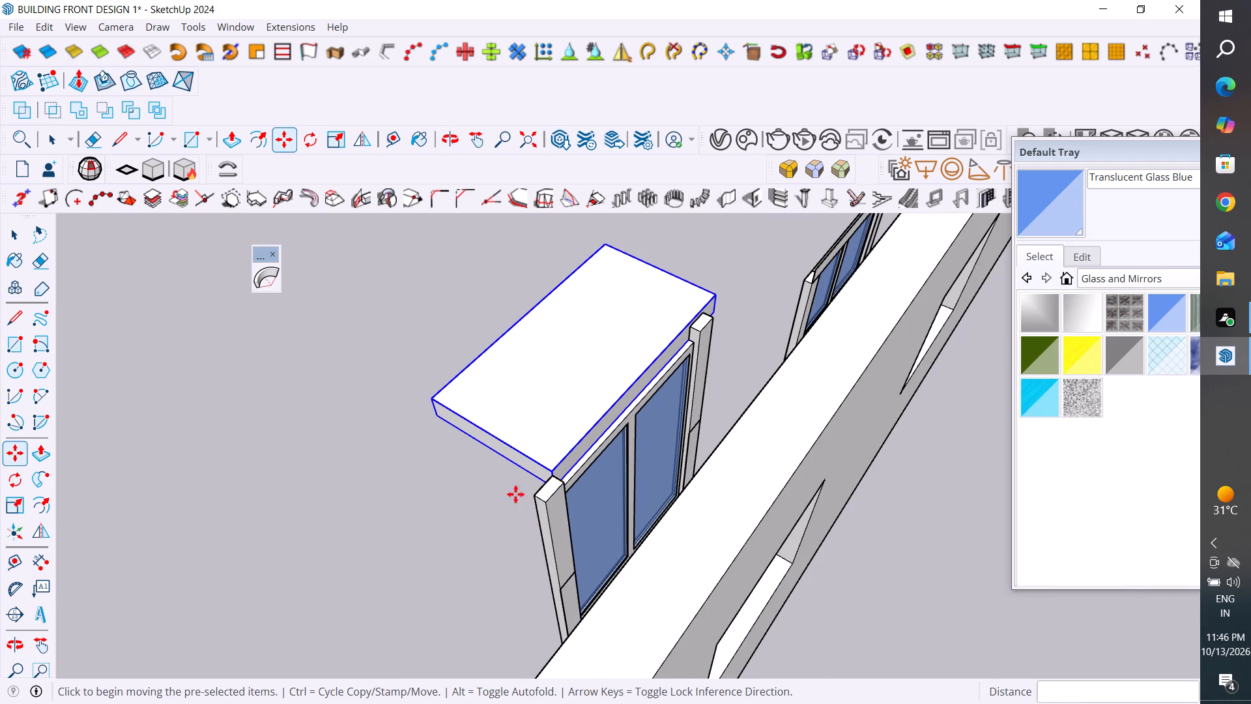
middle_drag(745, 330, 390, 375)
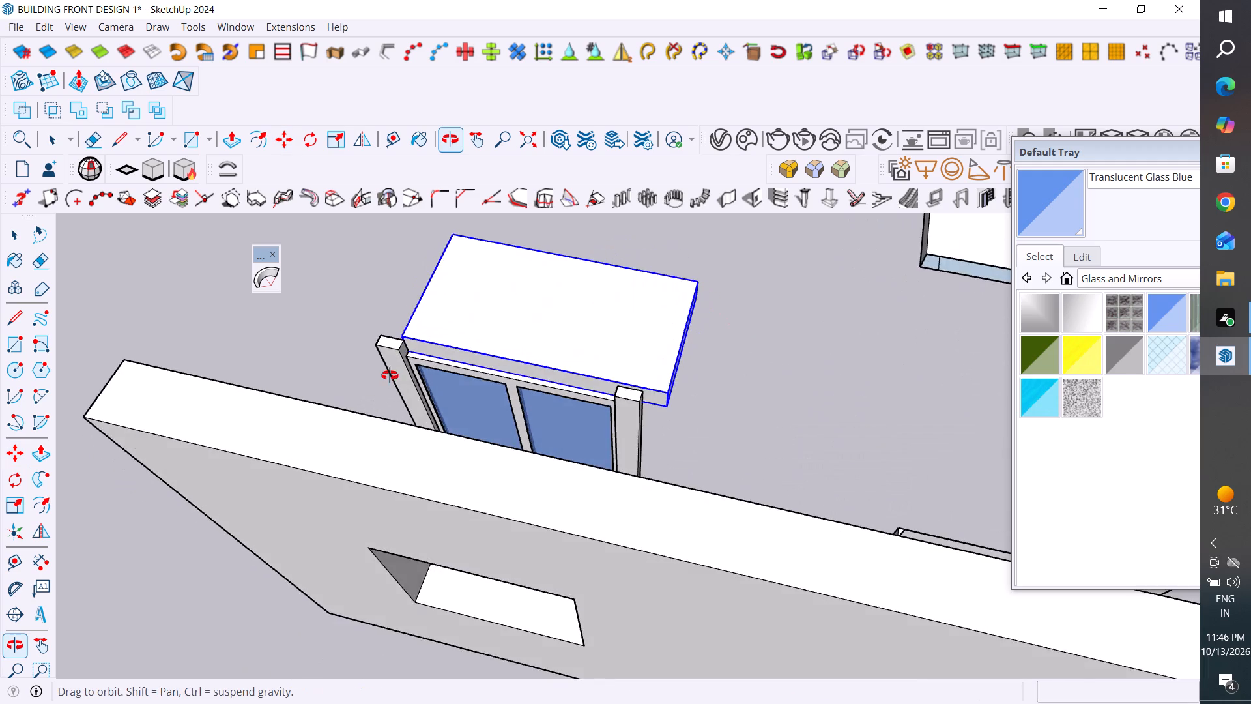
middle_drag(390, 375, 288, 357)
click(640, 402)
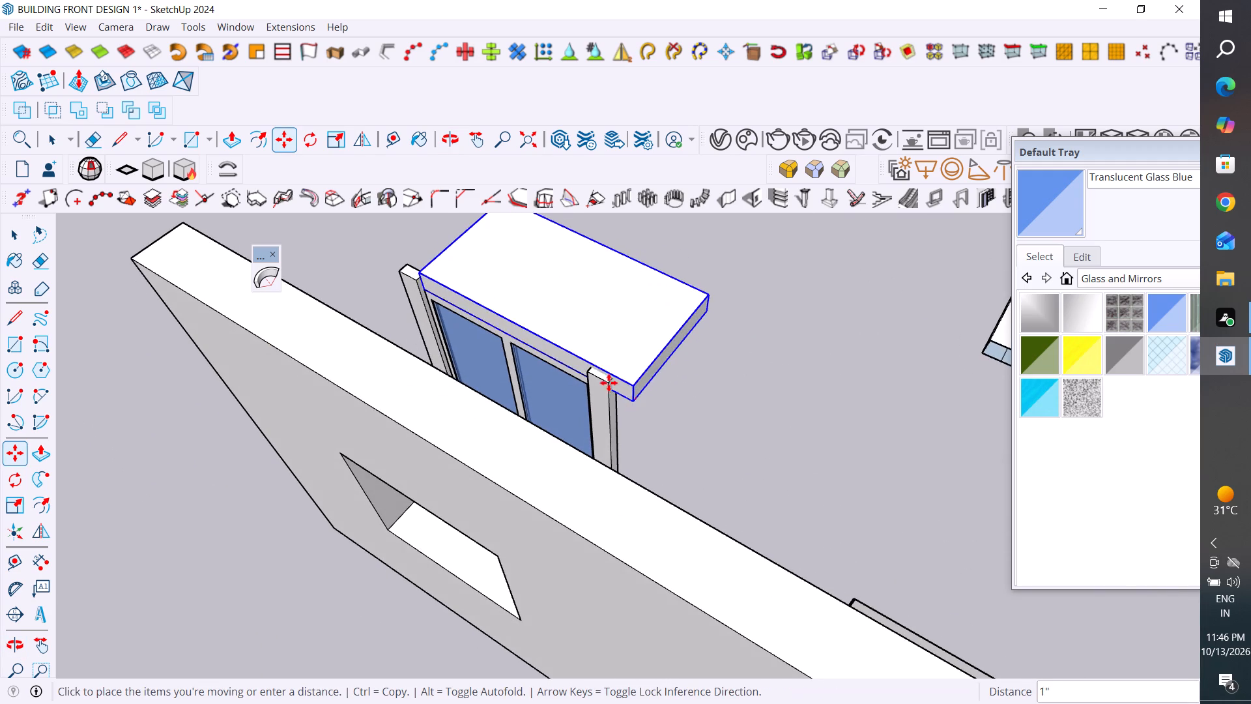
click(602, 379)
Lower the canopy slightly from the side post's top corner so it overlaps the tops of the window's posts.
middle_drag(702, 357, 218, 245)
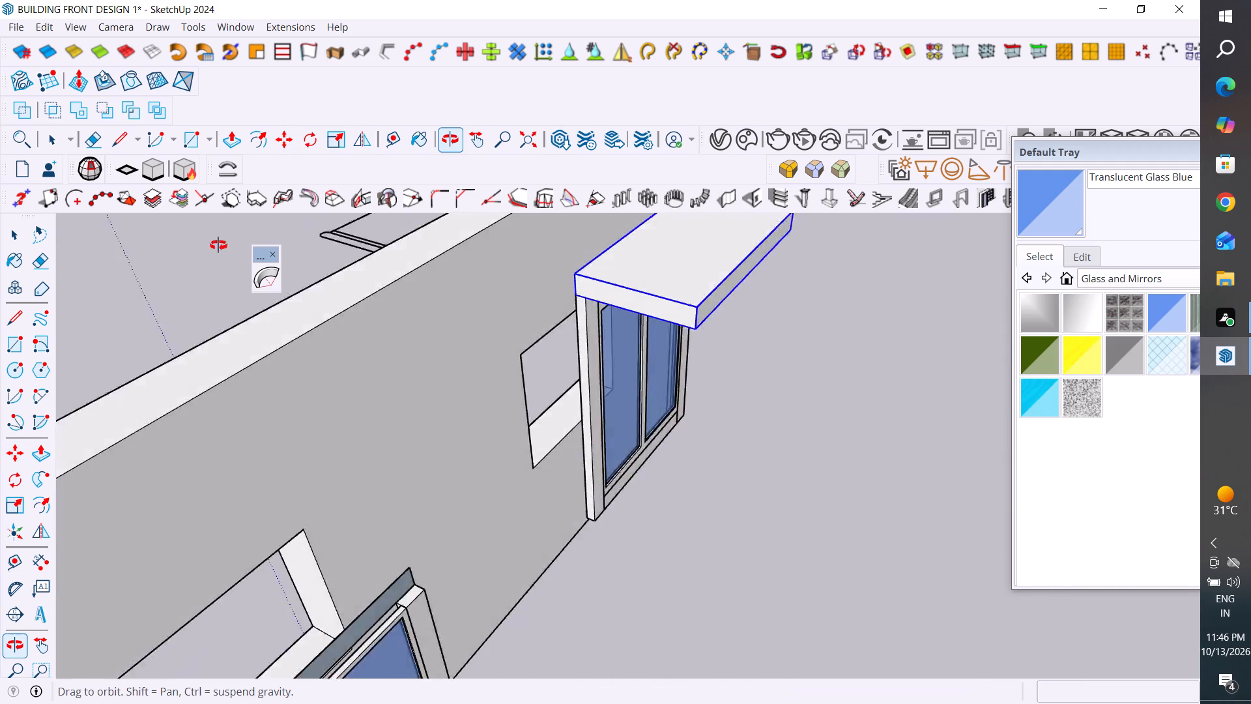
middle_drag(218, 245, 210, 235)
middle_drag(597, 331, 317, 233)
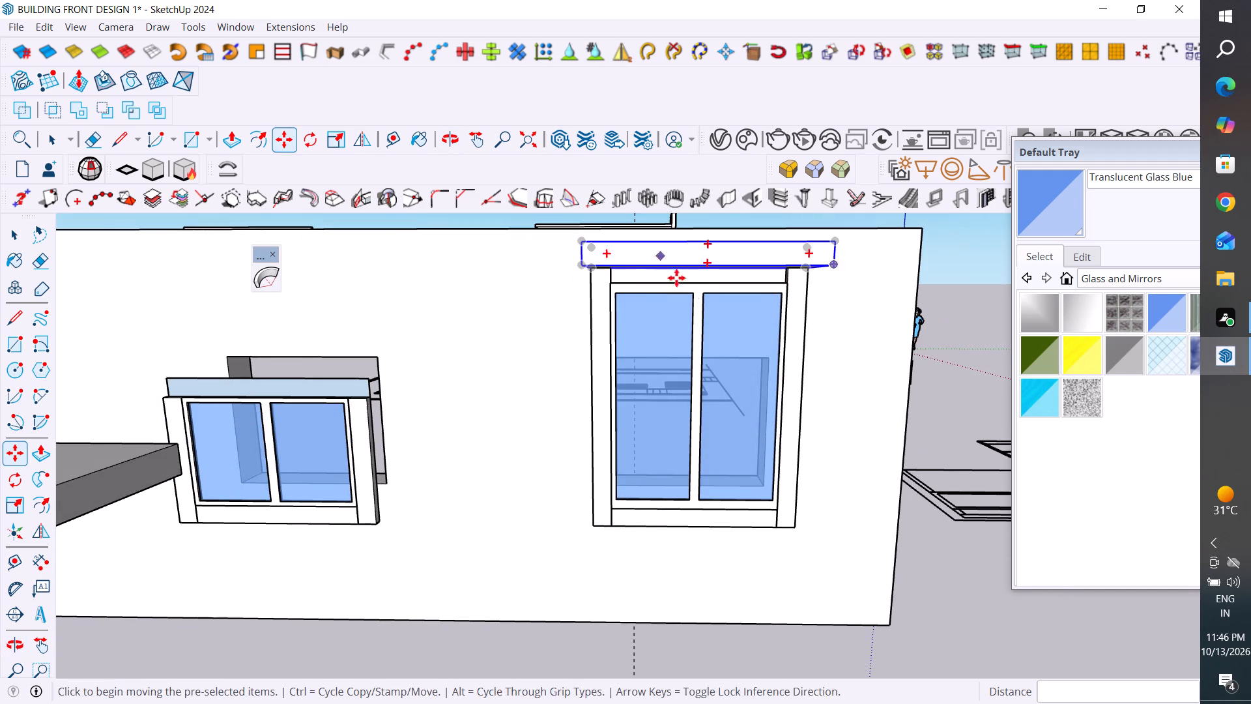
middle_drag(675, 291, 448, 255)
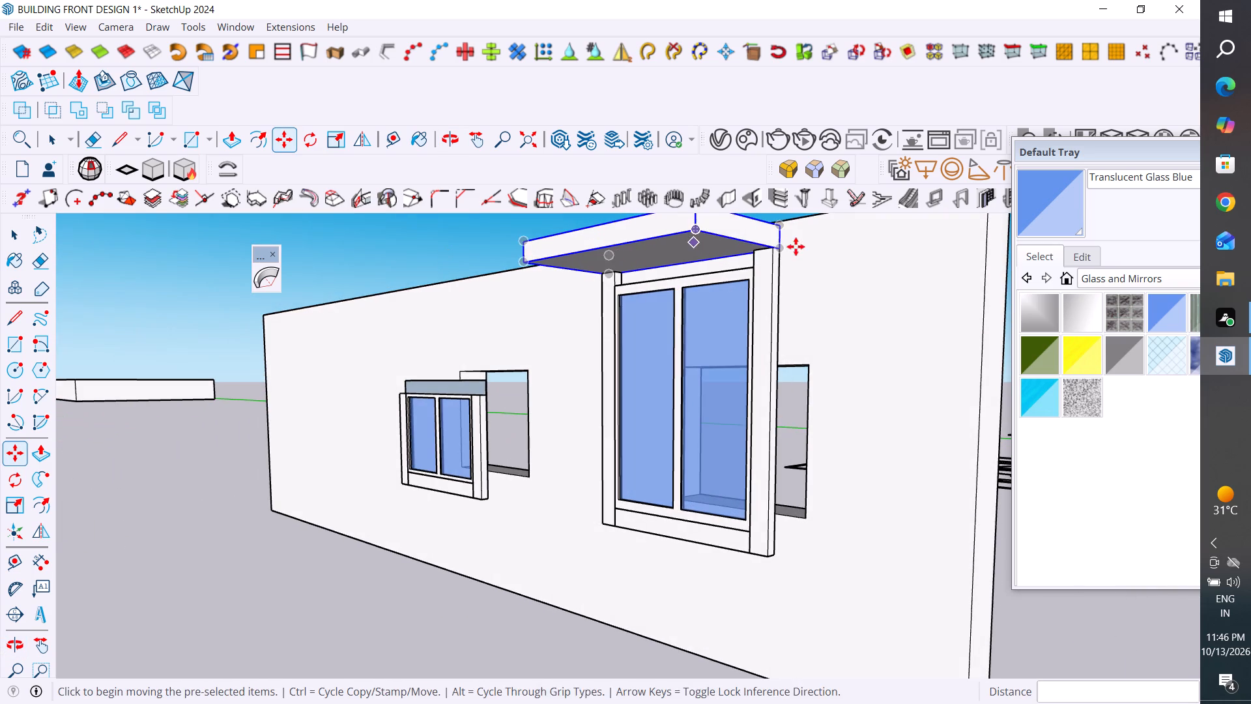
click(779, 250)
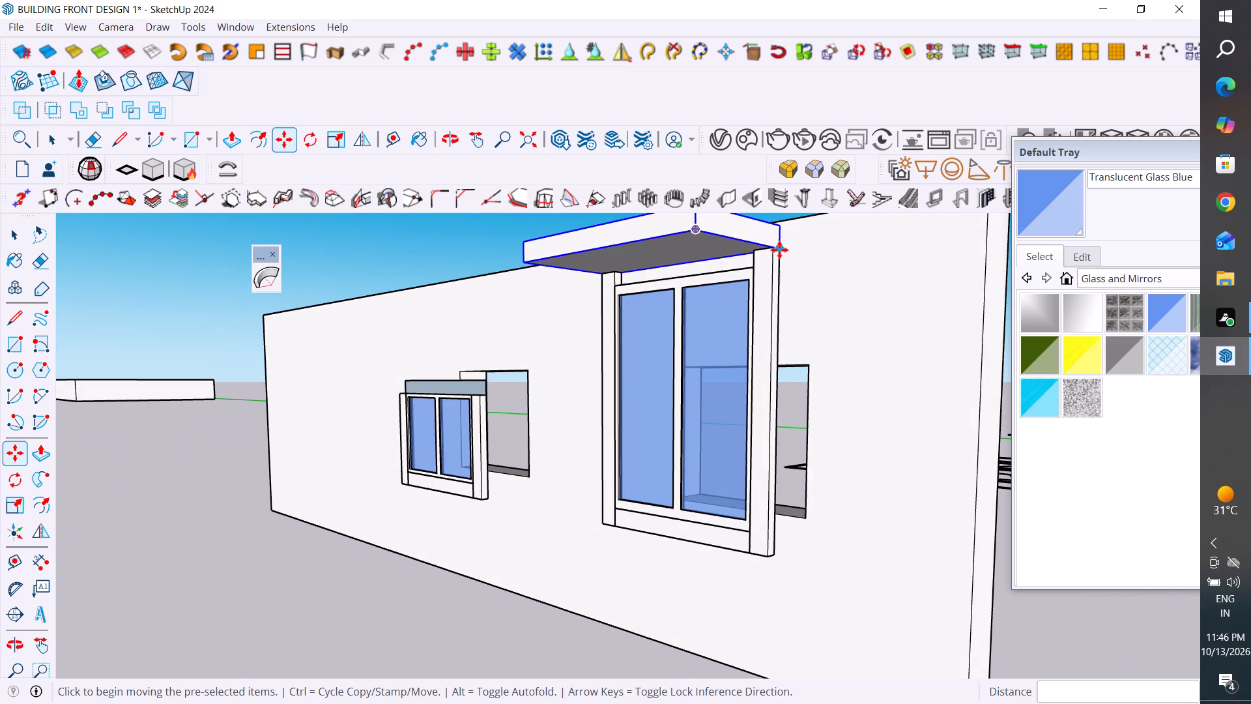
click(777, 266)
middle_drag(798, 344, 677, 480)
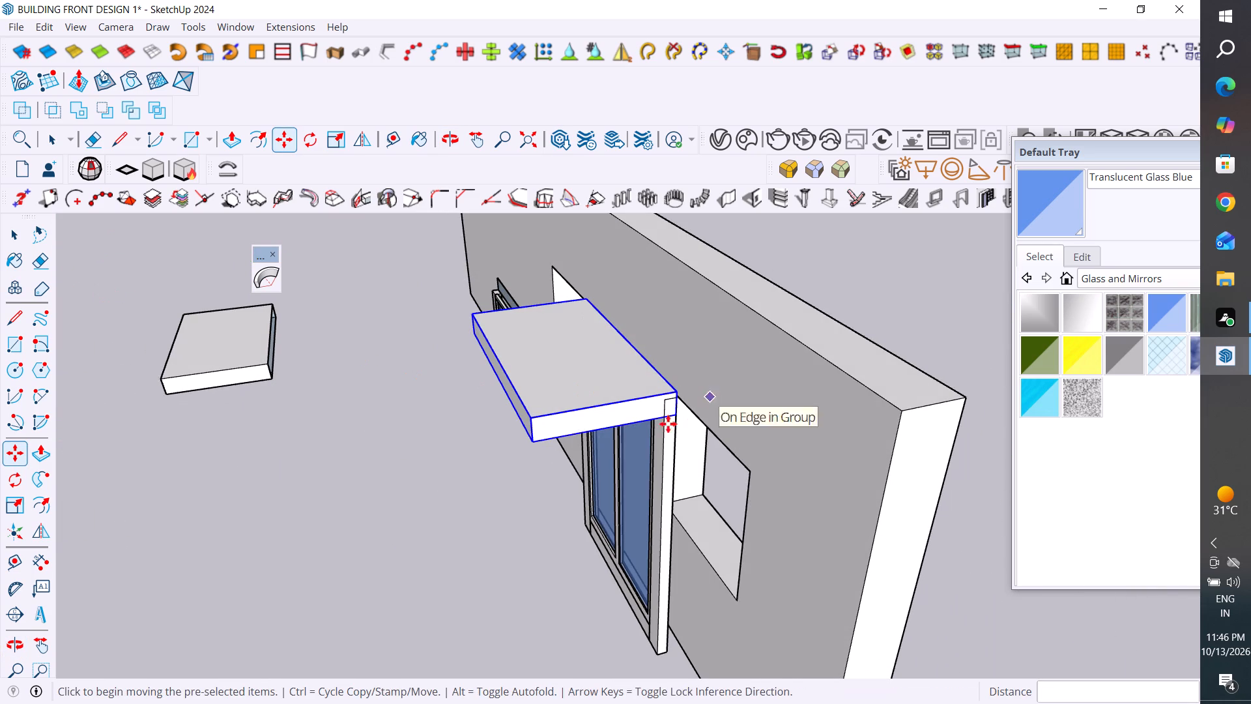
Move the canopy 14" horizontally out from the wall, clear of the tall window's side posts.
click(678, 417)
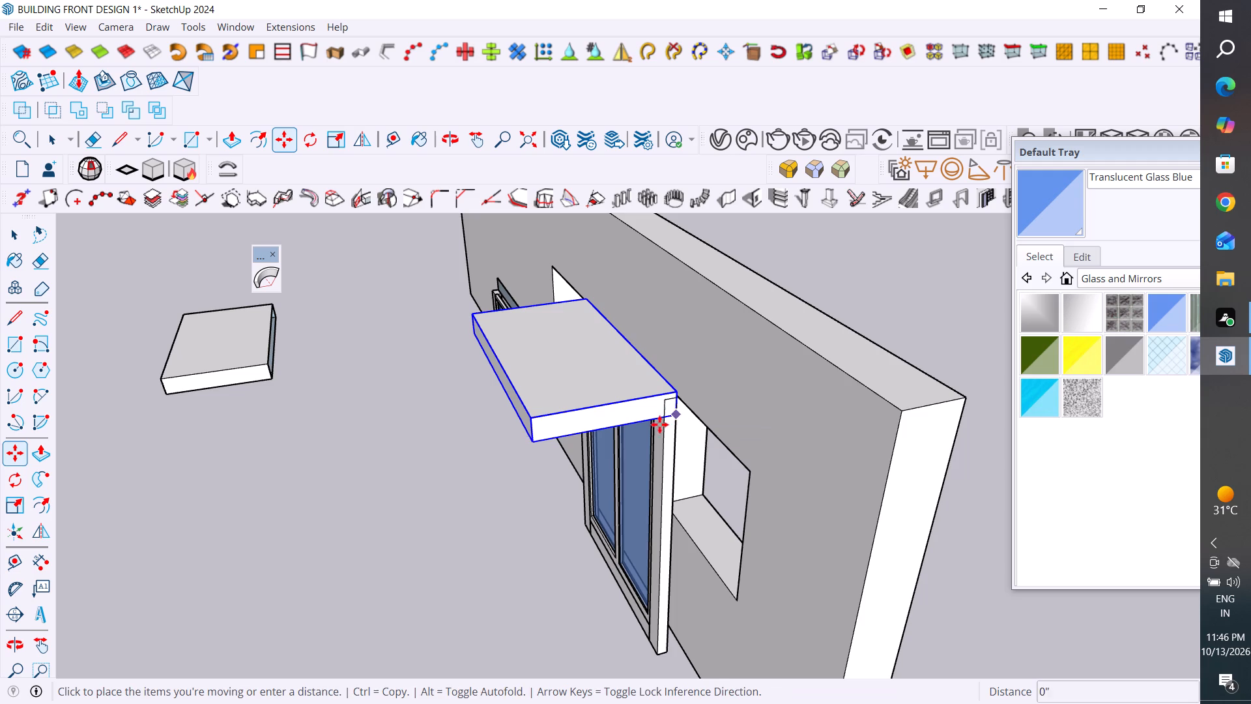
click(591, 431)
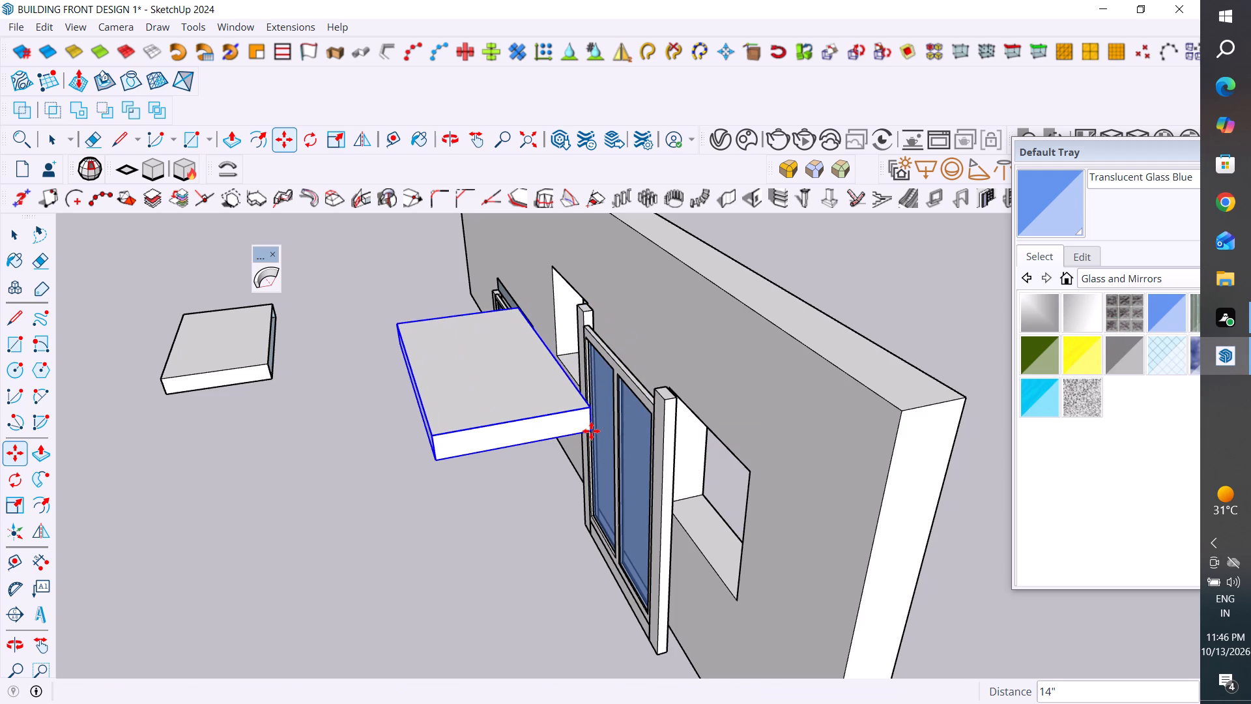
click(12, 239)
click(232, 432)
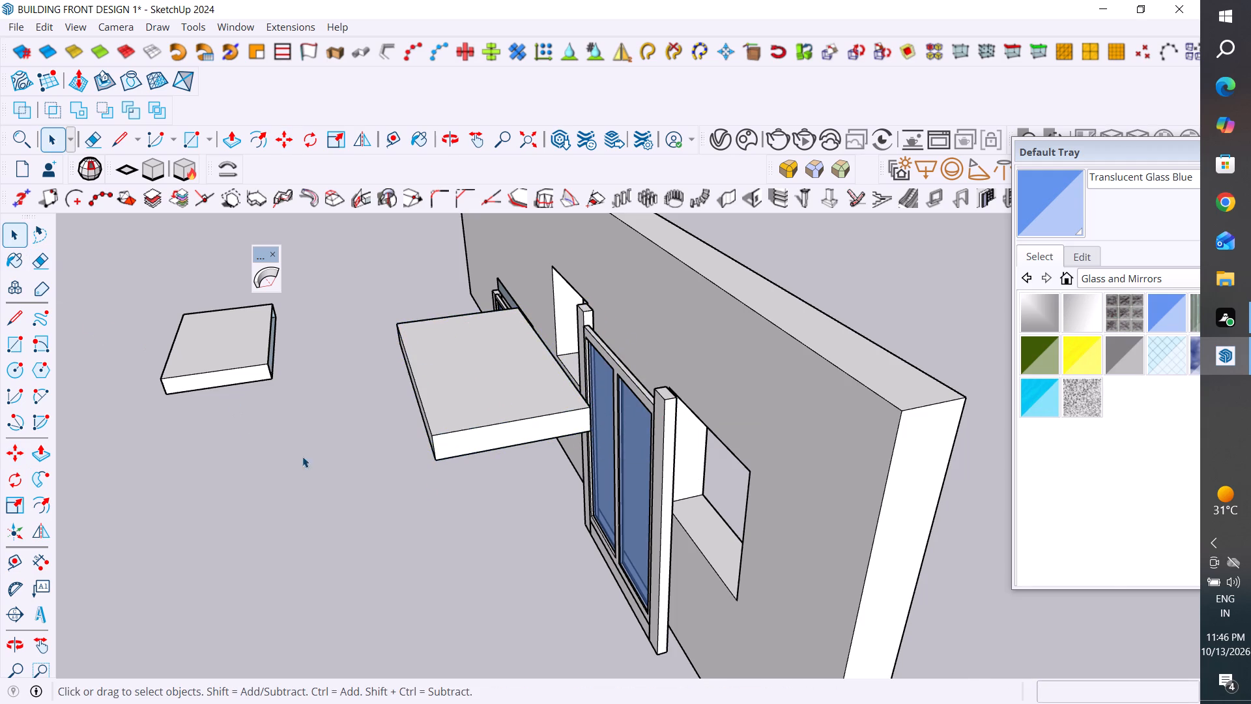
Push the top face of the tall window's side post nearest the wall's end down by 3".
scroll(703, 415, up, 3)
middle_drag(658, 393, 709, 466)
scroll(711, 474, up, 3)
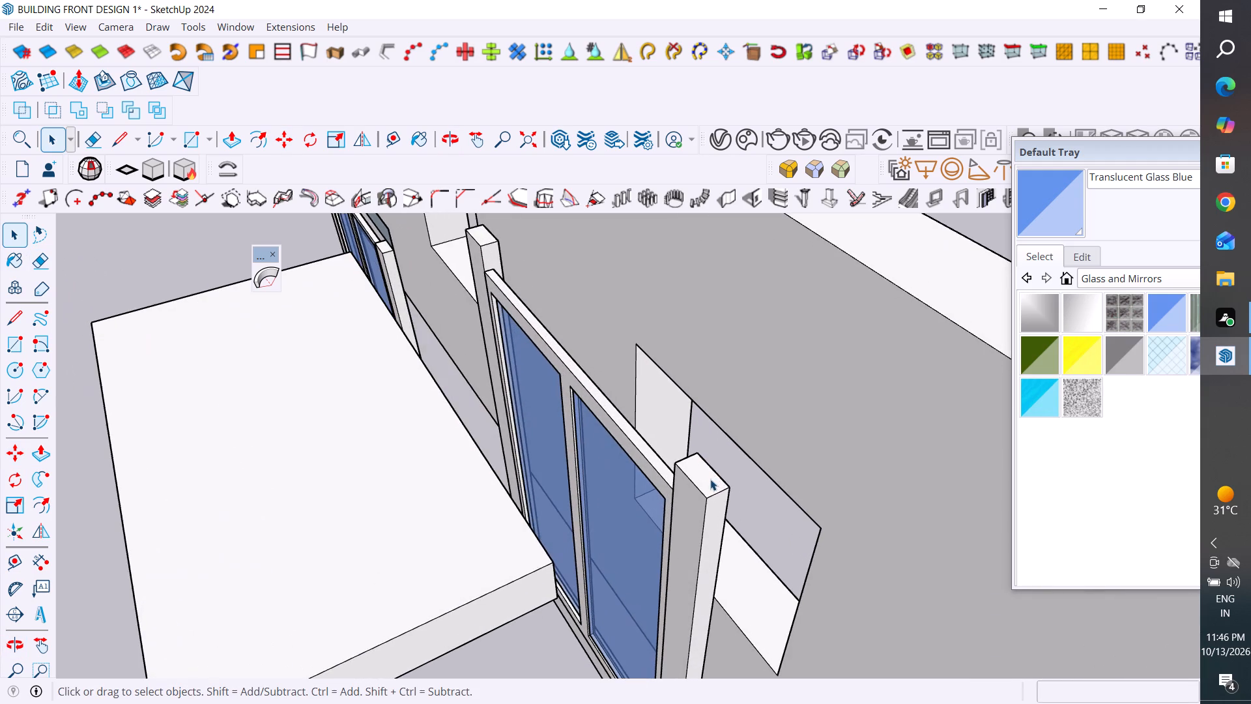
double_click(709, 482)
double_click(709, 482)
middle_drag(687, 497, 865, 532)
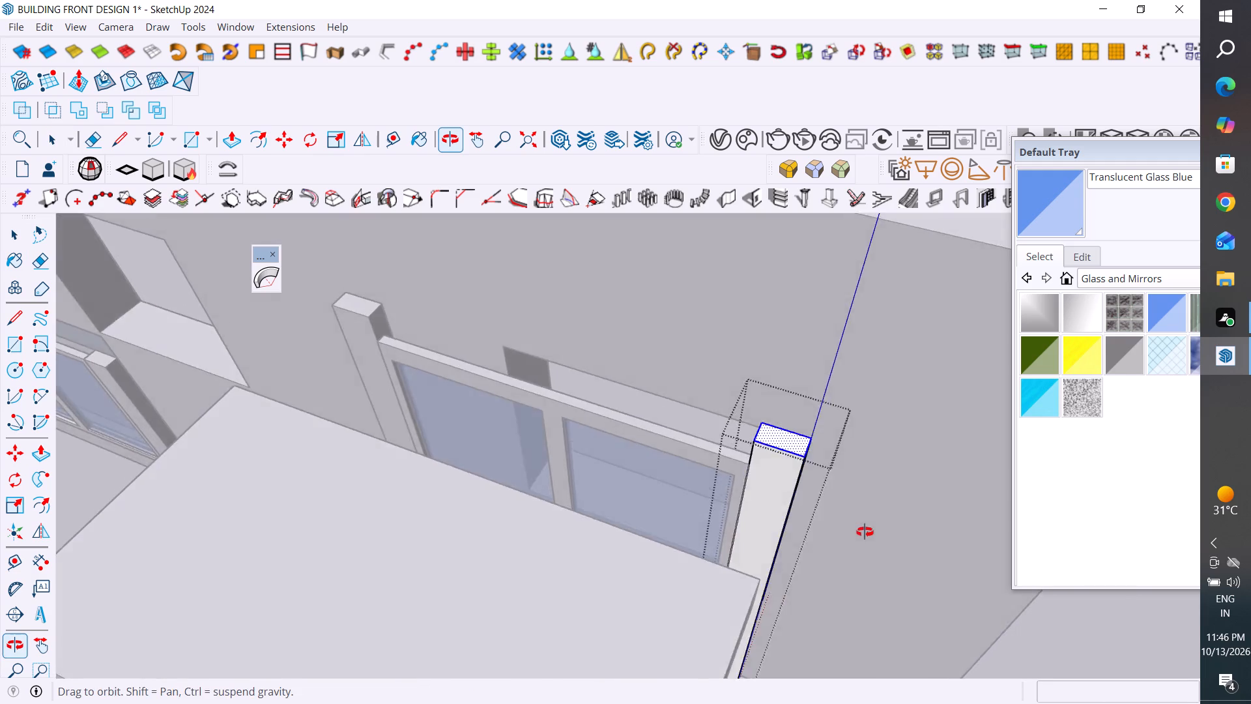
middle_drag(865, 532, 1065, 593)
middle_drag(773, 495, 922, 456)
scroll(608, 566, down, 5)
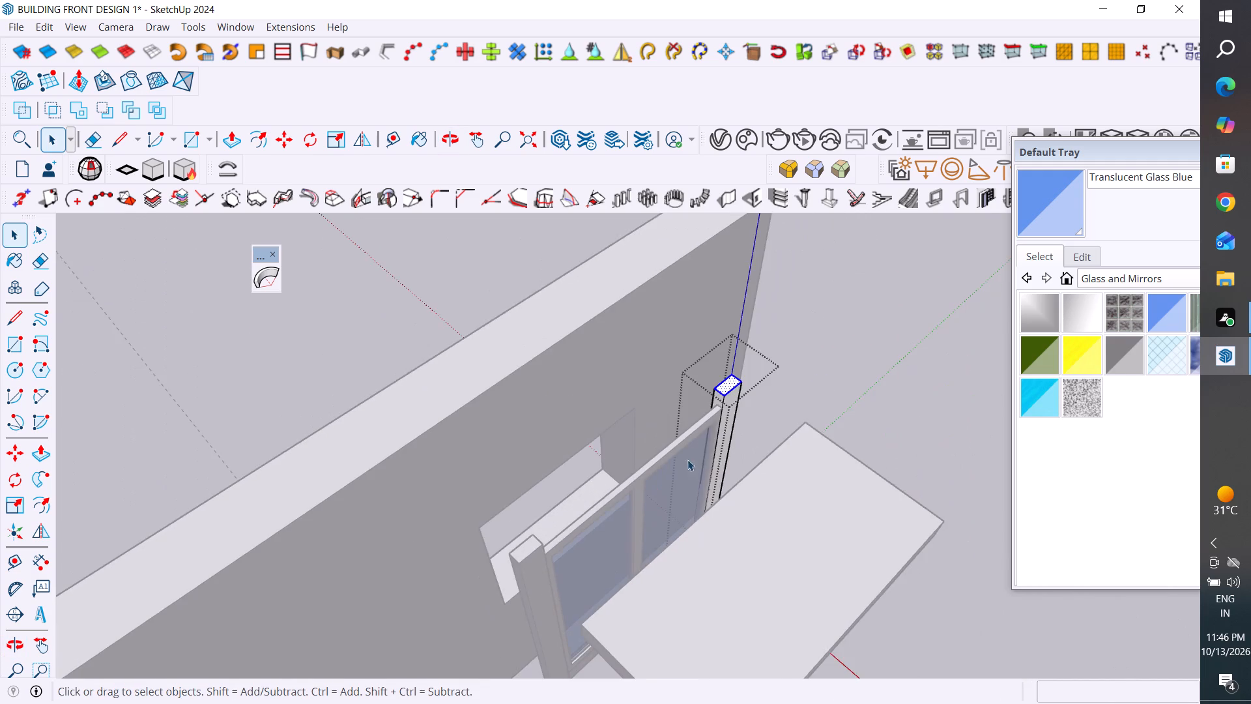
scroll(728, 388, up, 8)
middle_drag(726, 422, 756, 345)
scroll(794, 374, up, 1)
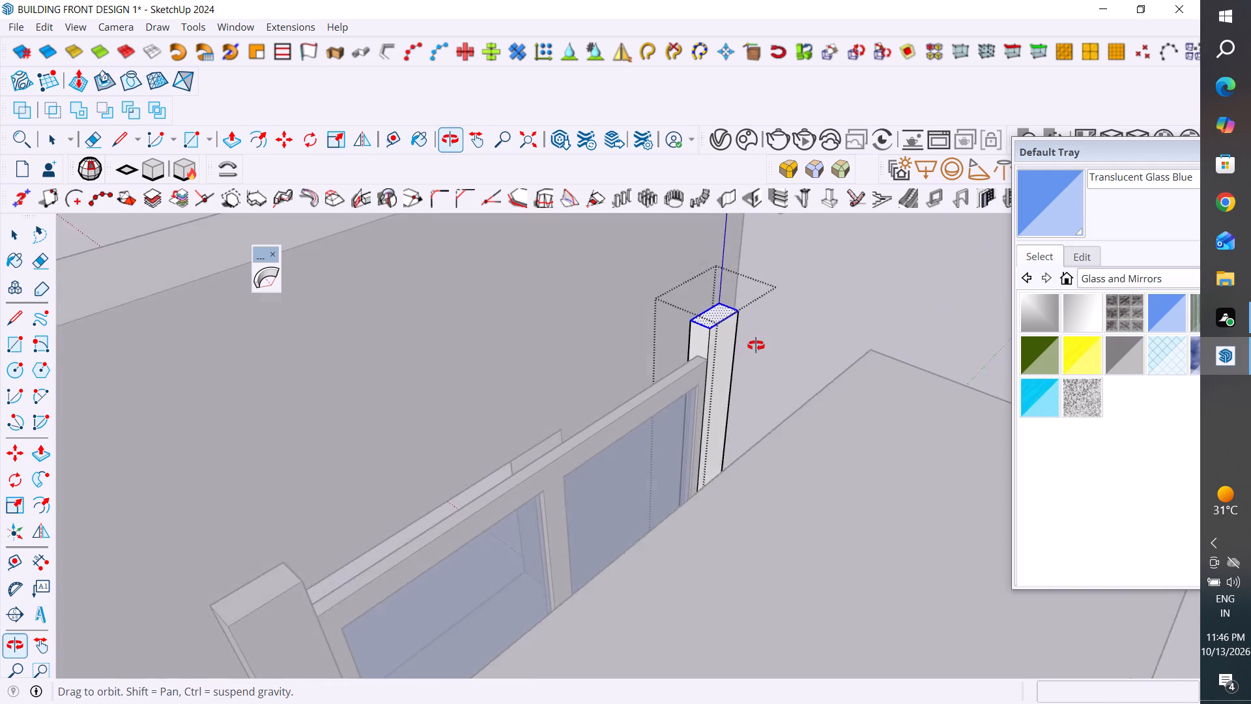
middle_drag(756, 345, 758, 347)
click(35, 456)
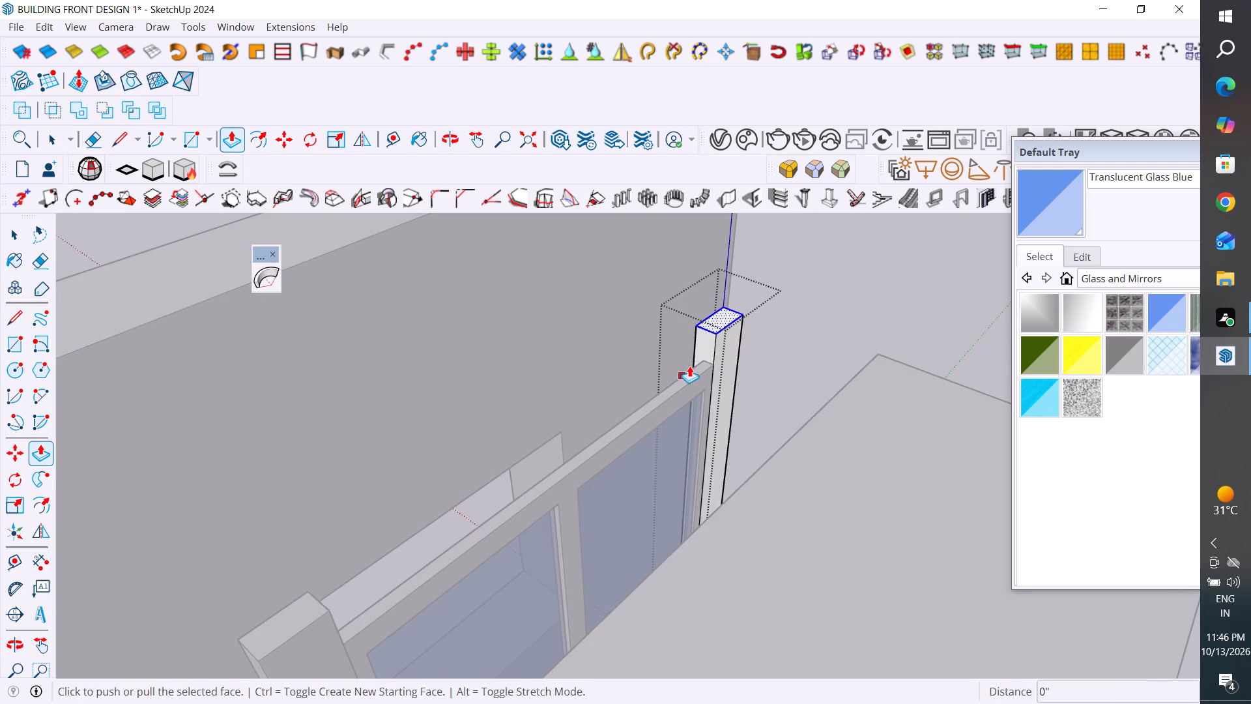
click(721, 319)
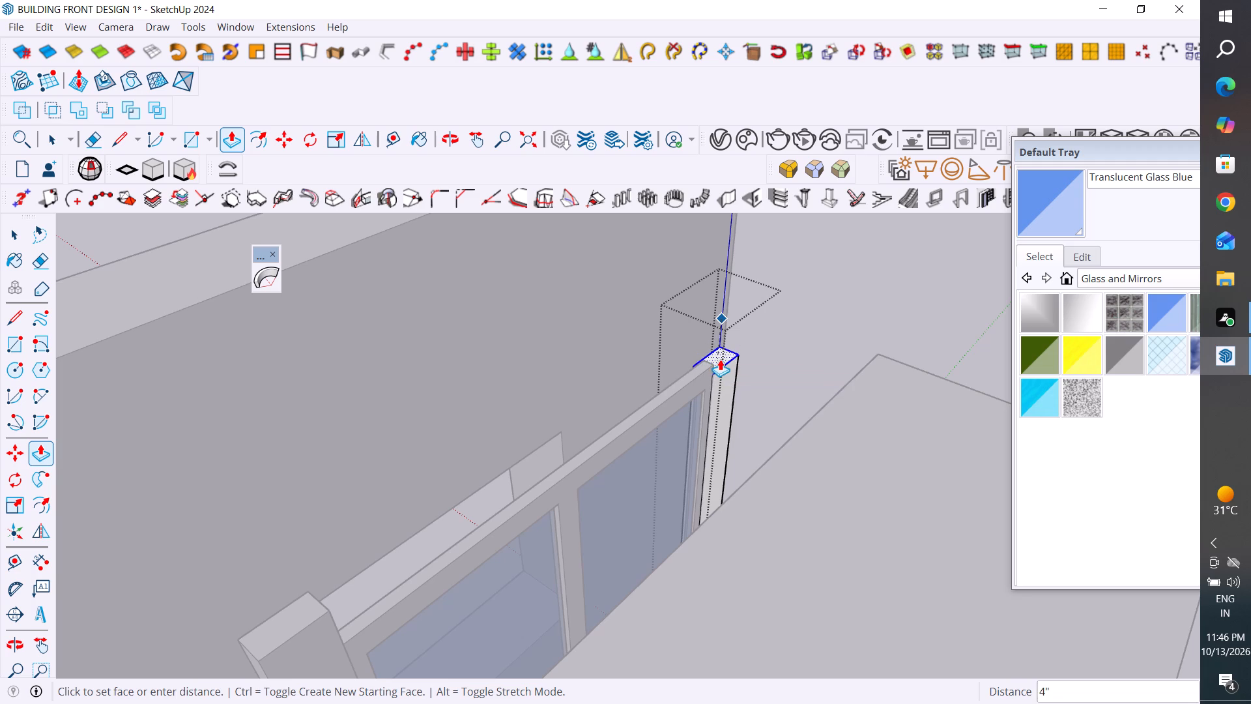
click(719, 351)
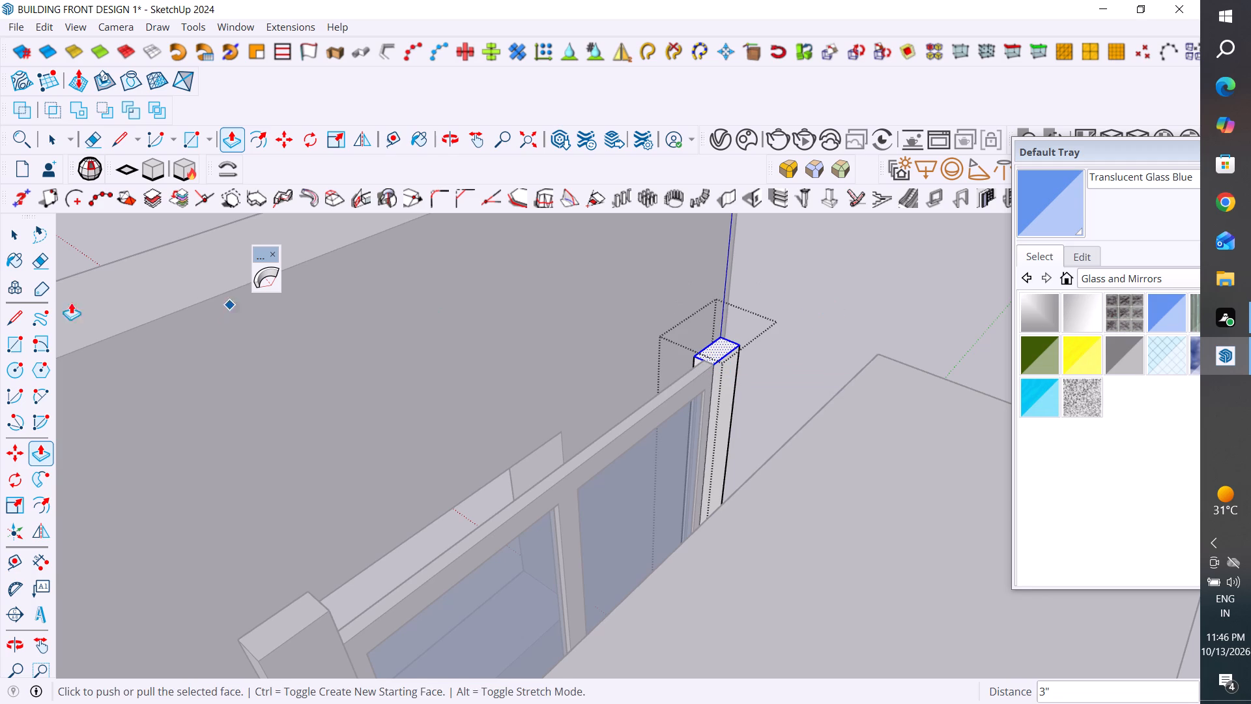
click(23, 242)
click(212, 268)
Push the top face of the tall window's other side post down by 3".
scroll(579, 267, down, 5)
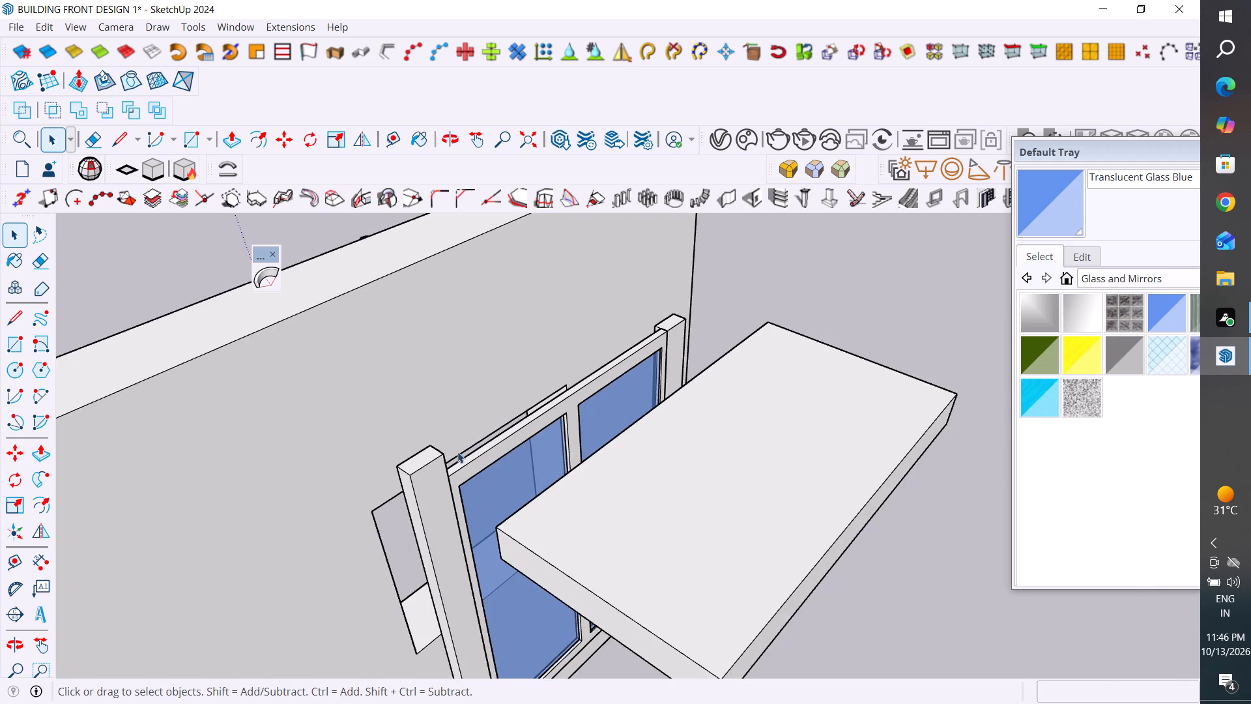
scroll(457, 452, up, 3)
triple_click(400, 470)
click(400, 470)
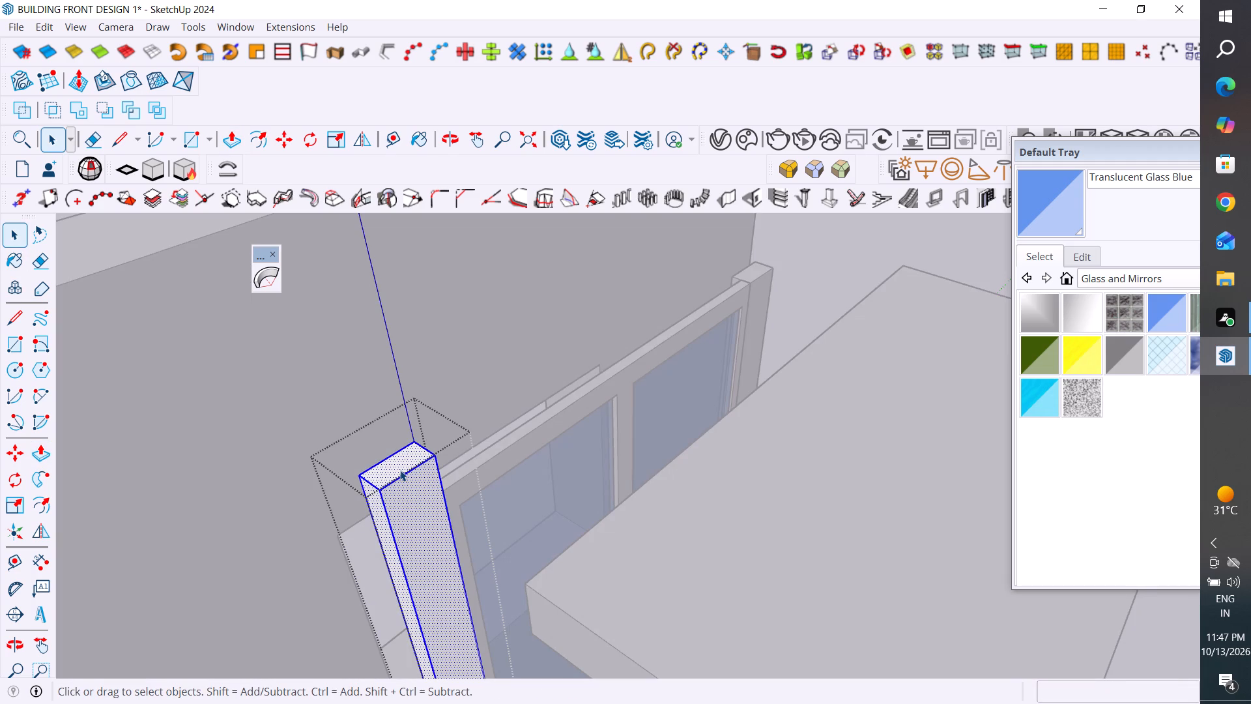
click(415, 460)
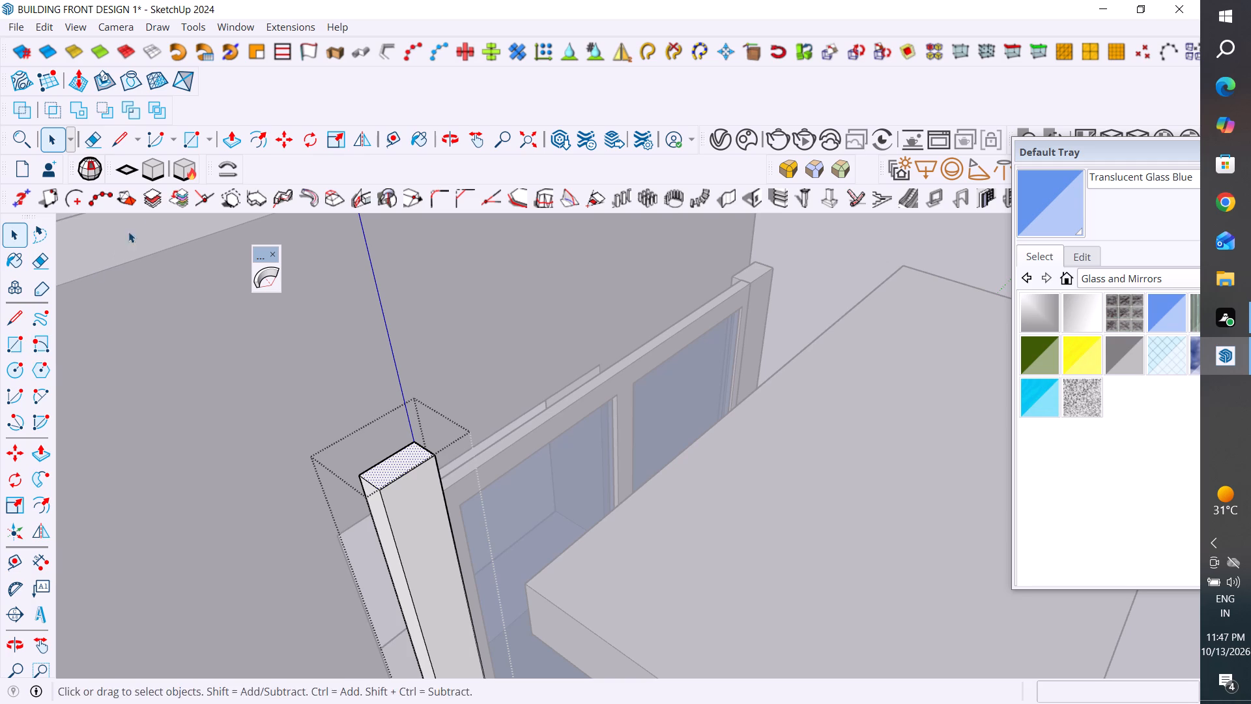
click(39, 450)
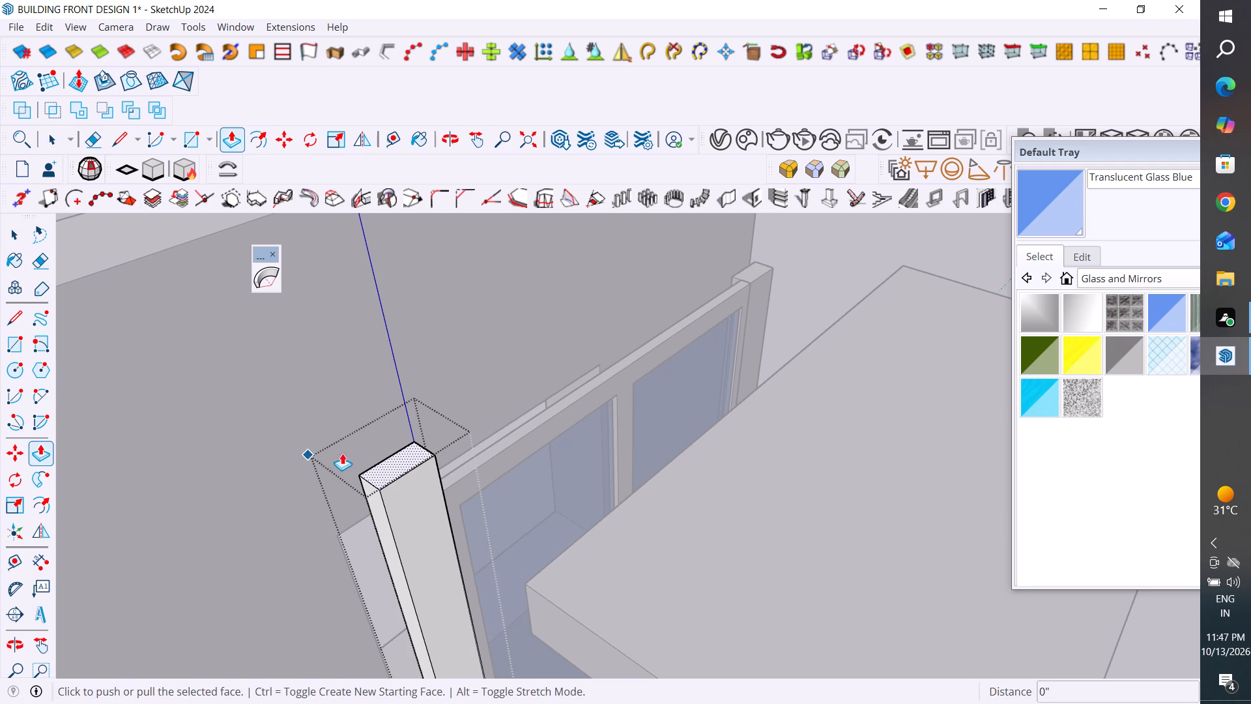
click(418, 462)
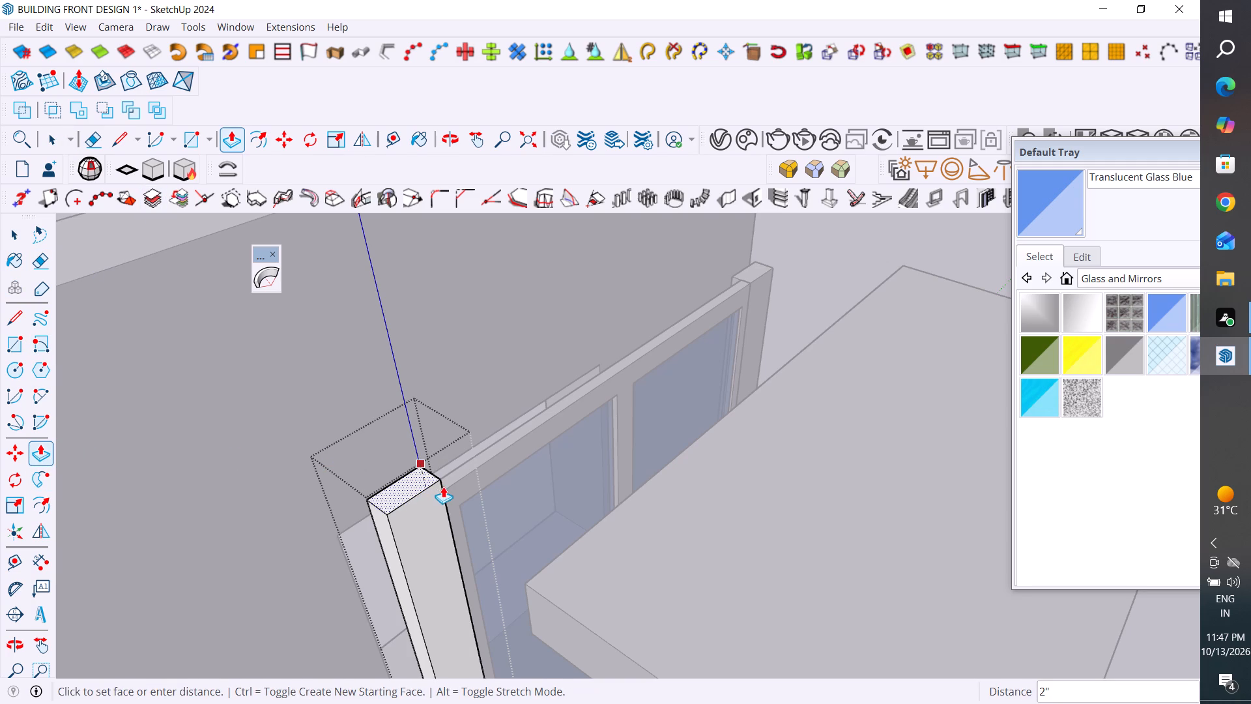
click(448, 488)
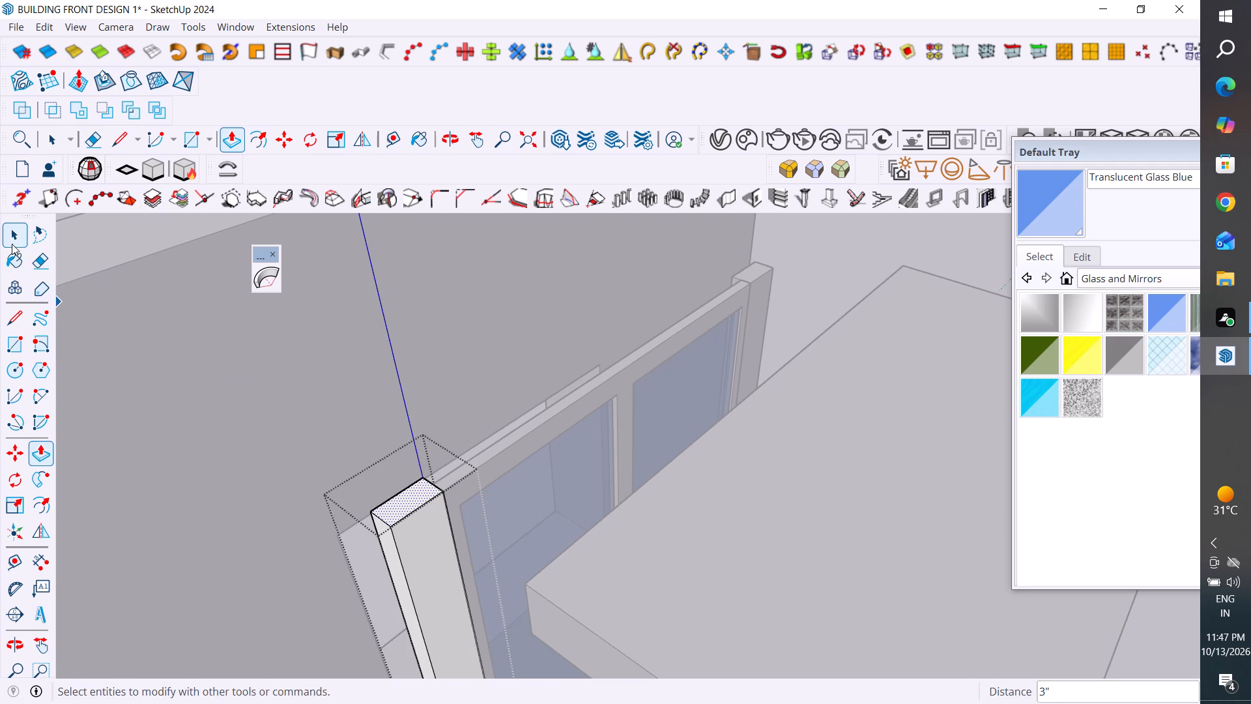
click(12, 233)
click(155, 246)
Move the canopy by its lower back corner 14" back onto the shortened post's top corner.
scroll(379, 317, down, 5)
middle_drag(457, 424, 563, 395)
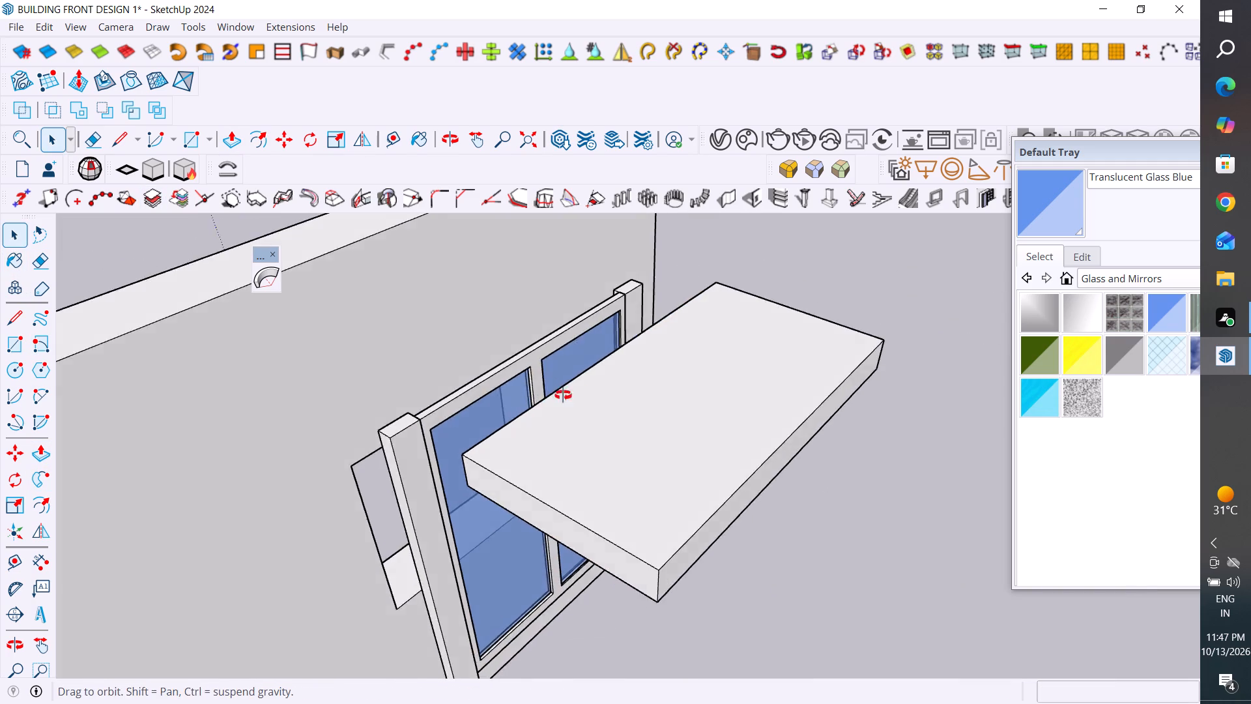
middle_drag(563, 395, 608, 361)
click(662, 388)
key(m)
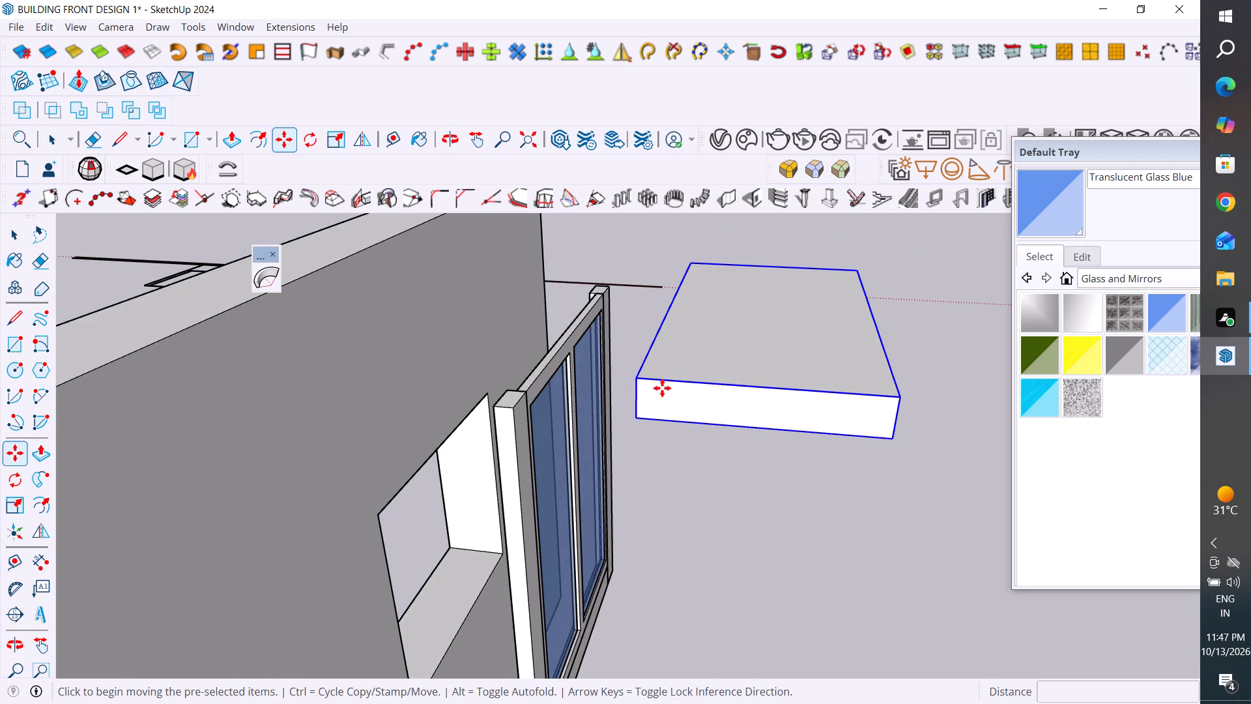
click(635, 420)
click(495, 403)
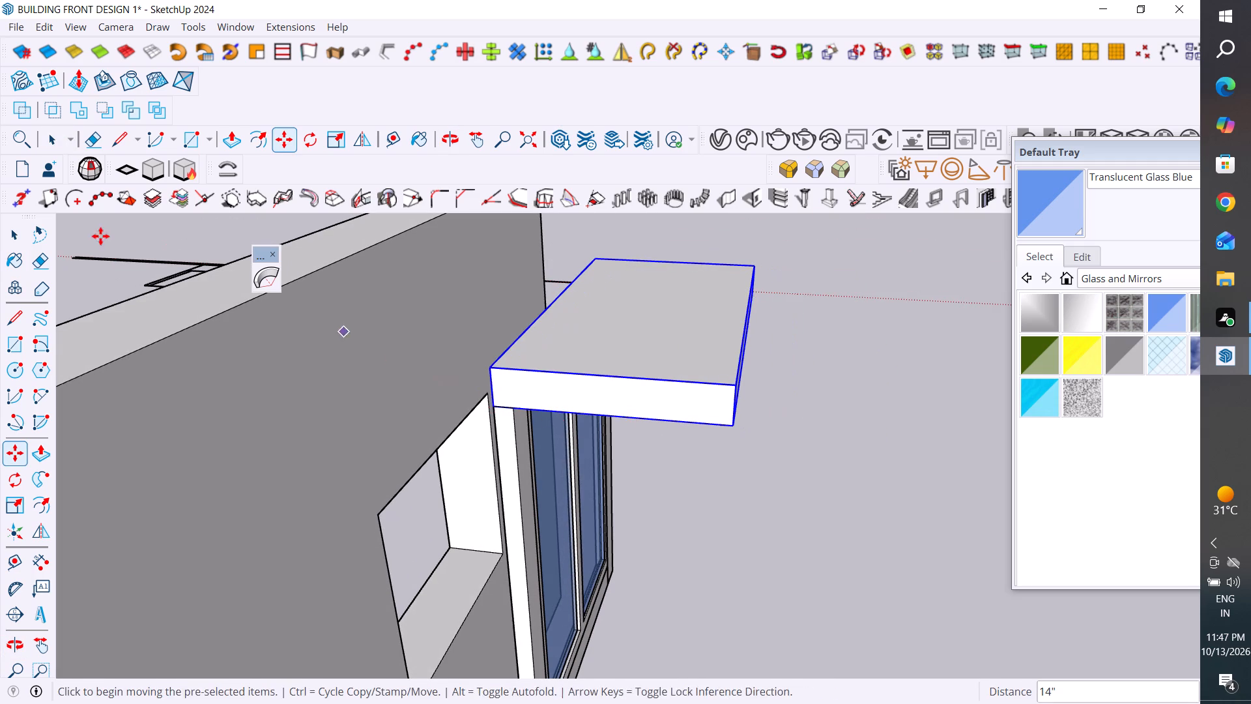
click(11, 240)
Group the canopy together with the tall window and its side posts.
scroll(530, 362, down, 5)
middle_drag(590, 391, 648, 495)
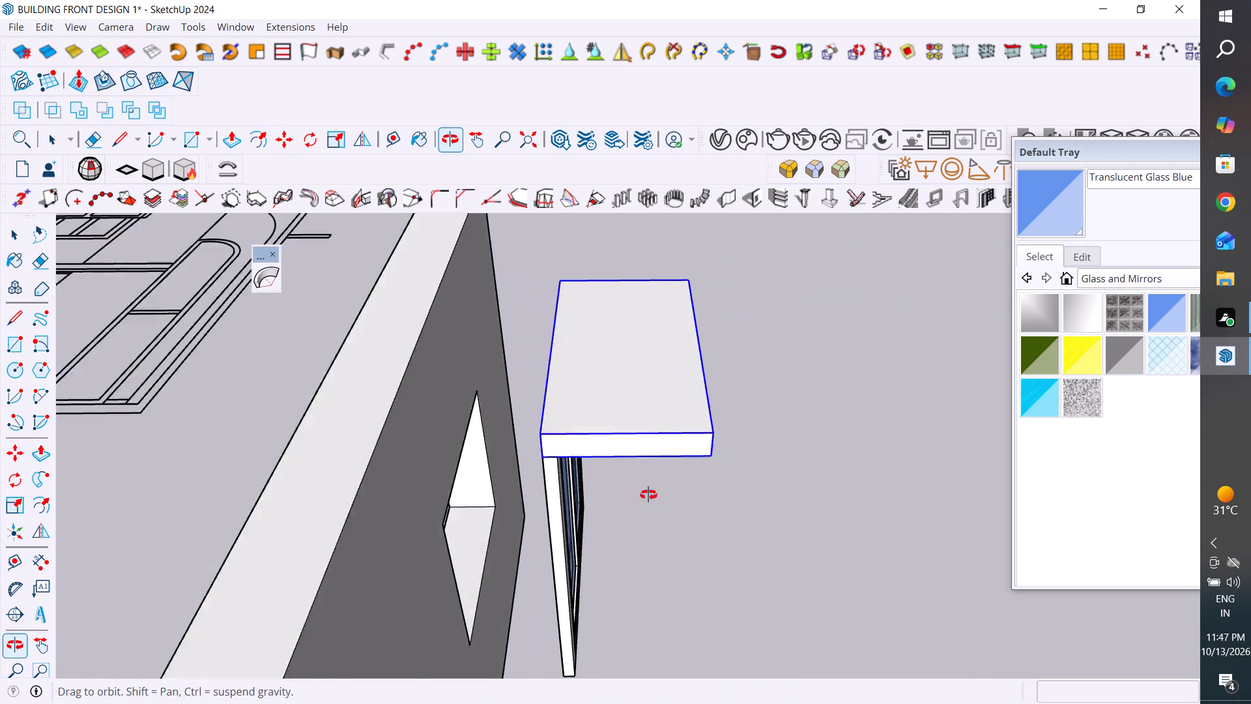
middle_drag(648, 495, 648, 508)
scroll(674, 261, down, 5)
middle_drag(723, 303, 721, 411)
drag(743, 317, 652, 442)
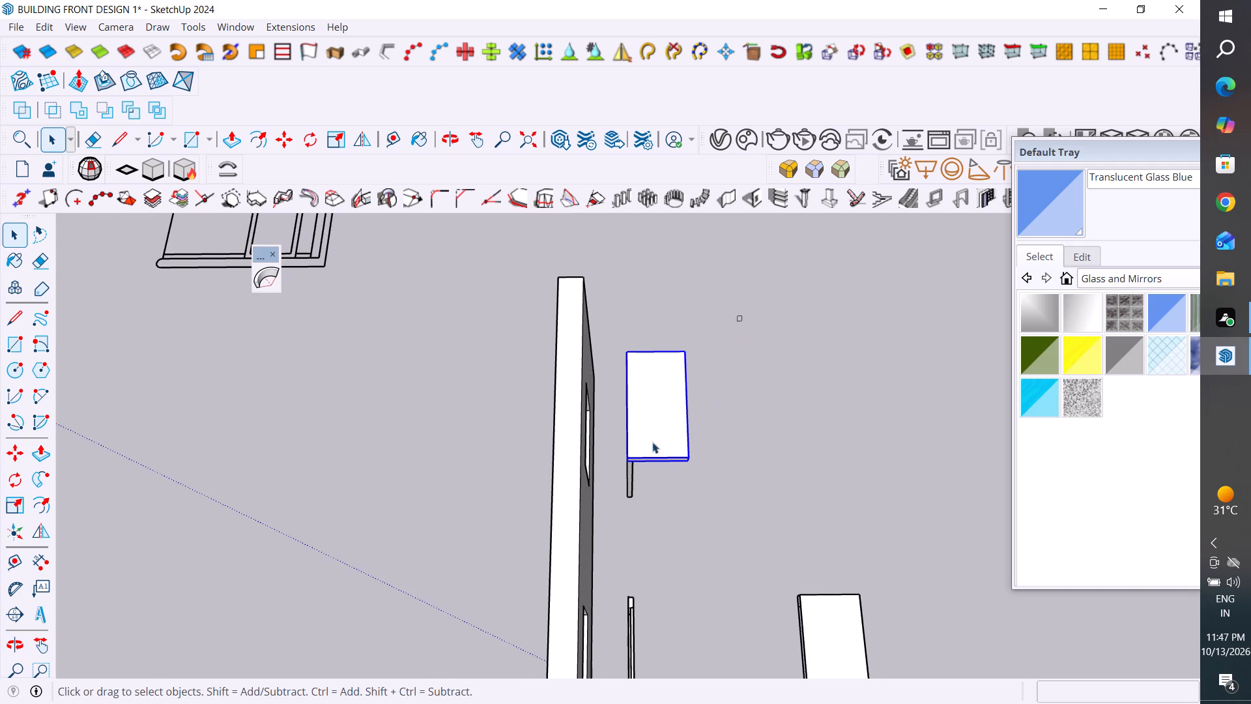
drag(652, 442, 607, 527)
right_click(631, 486)
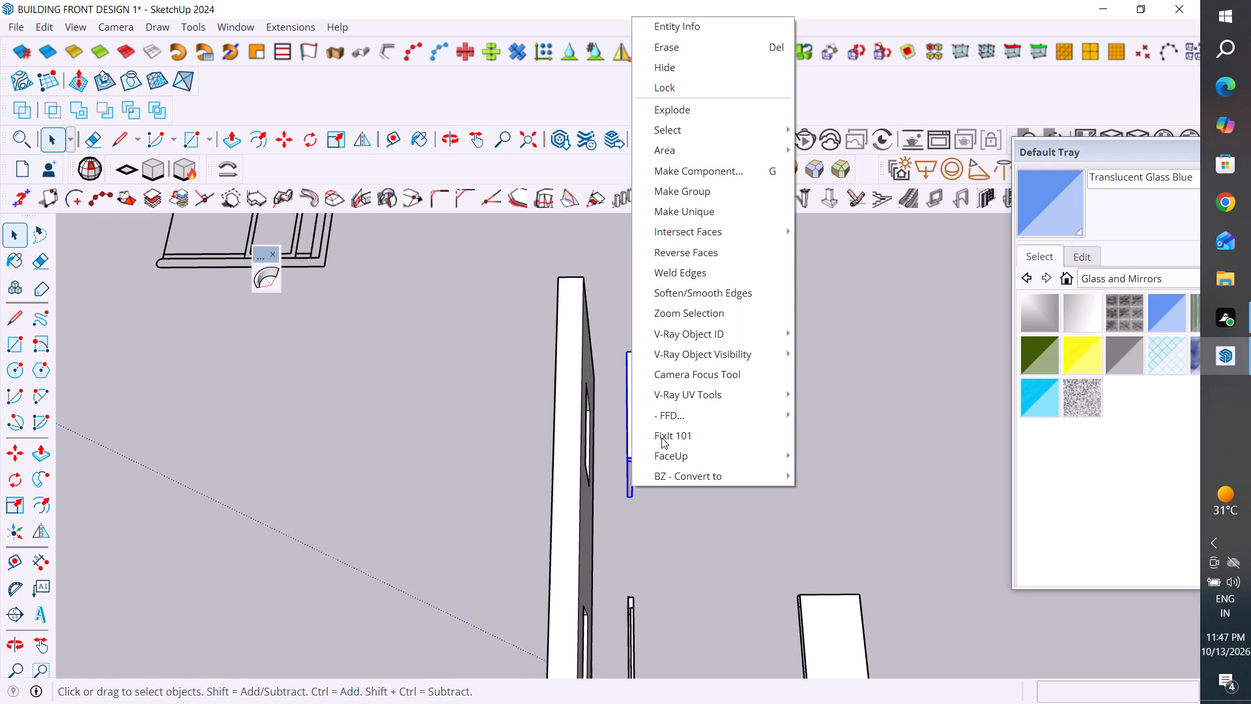
click(719, 192)
Delete the spare canopy slab lying in front of the wall.
middle_drag(654, 501, 643, 420)
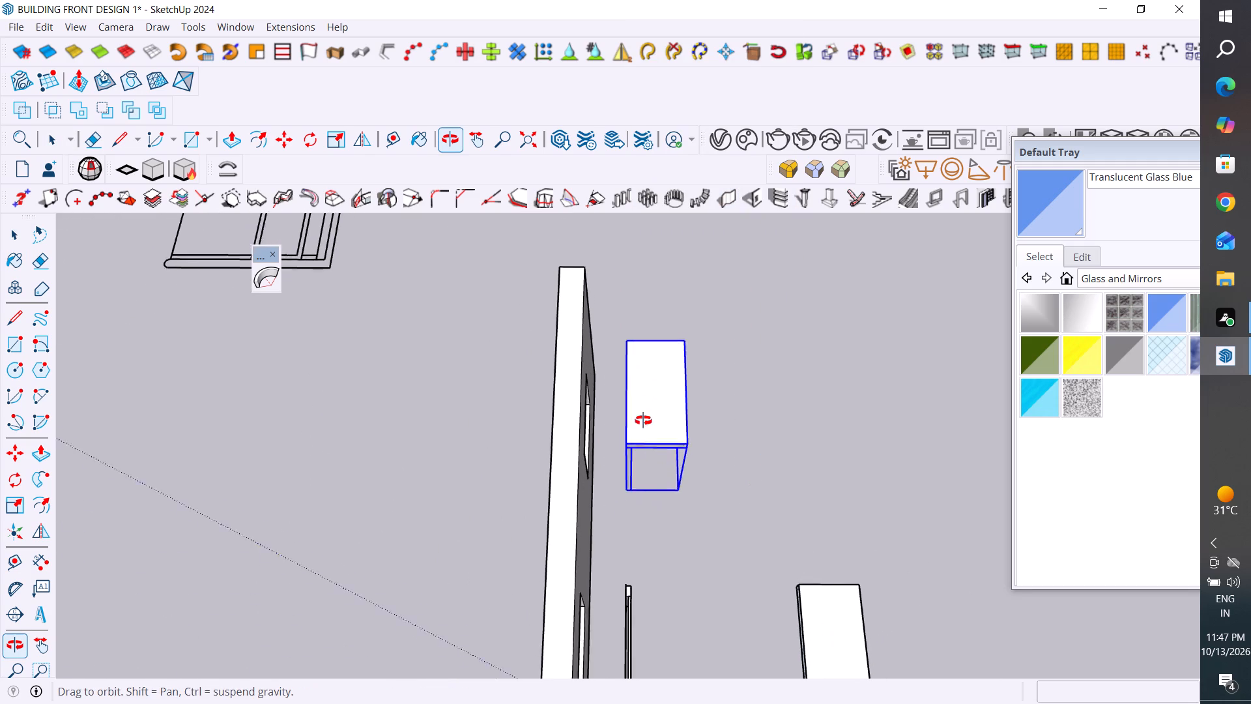
middle_drag(643, 420, 517, 321)
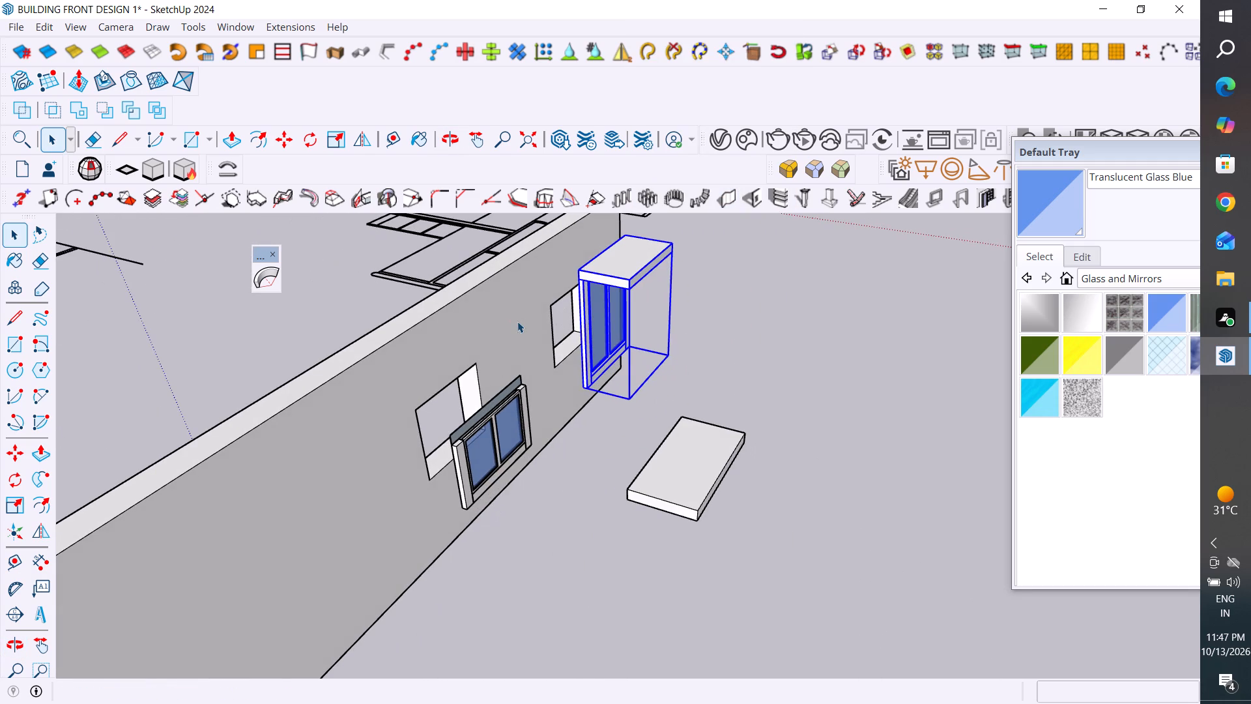
middle_drag(643, 368, 583, 278)
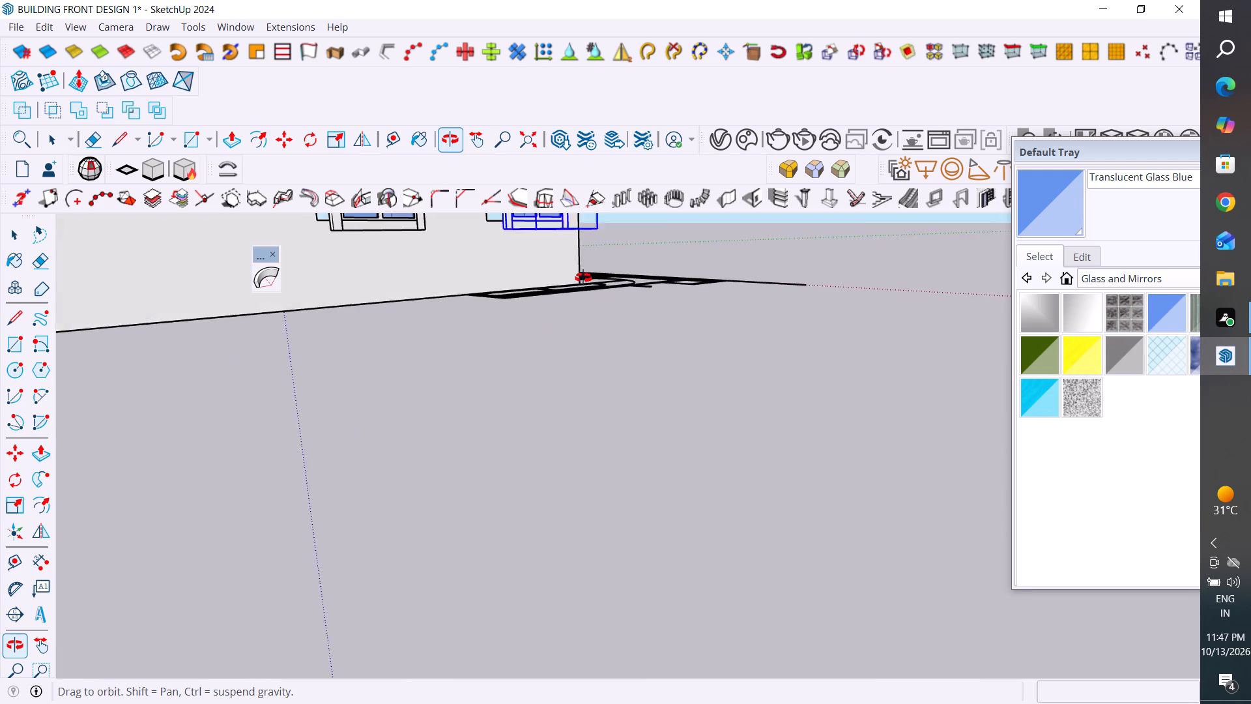
middle_drag(583, 278, 390, 401)
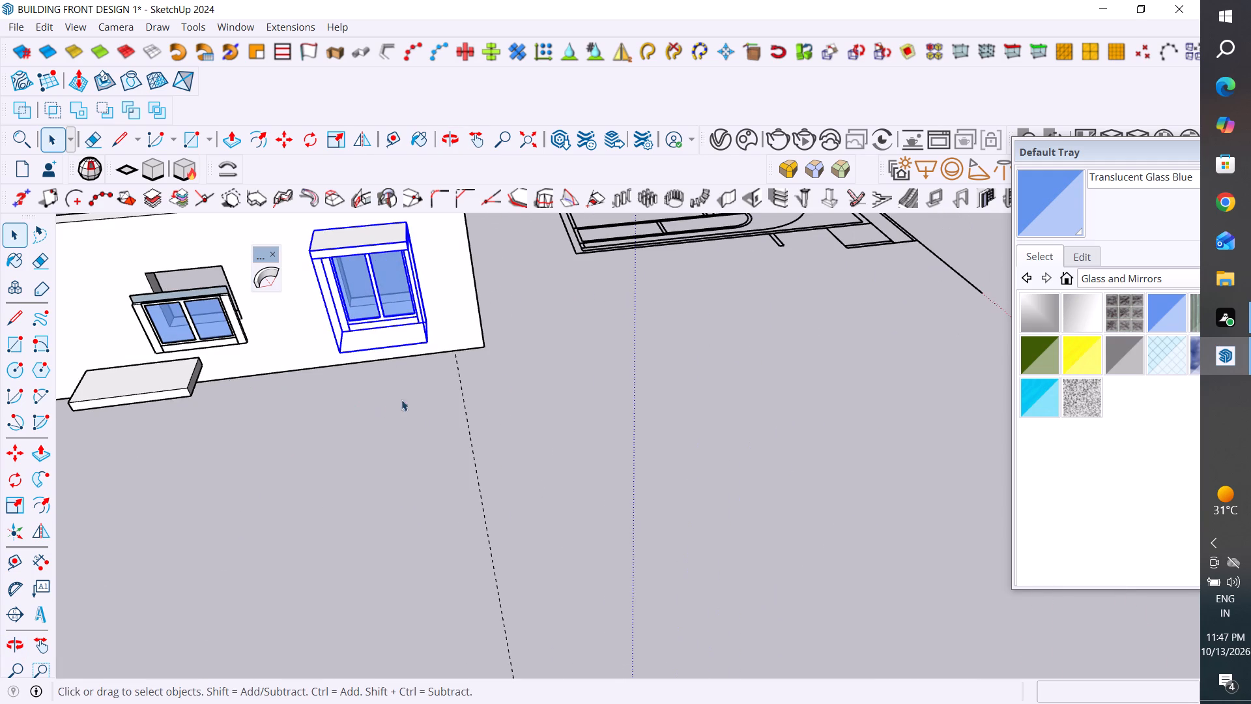
scroll(672, 310, down, 4)
middle_drag(505, 386, 771, 384)
scroll(595, 439, down, 3)
middle_drag(611, 447, 721, 478)
drag(775, 402, 712, 484)
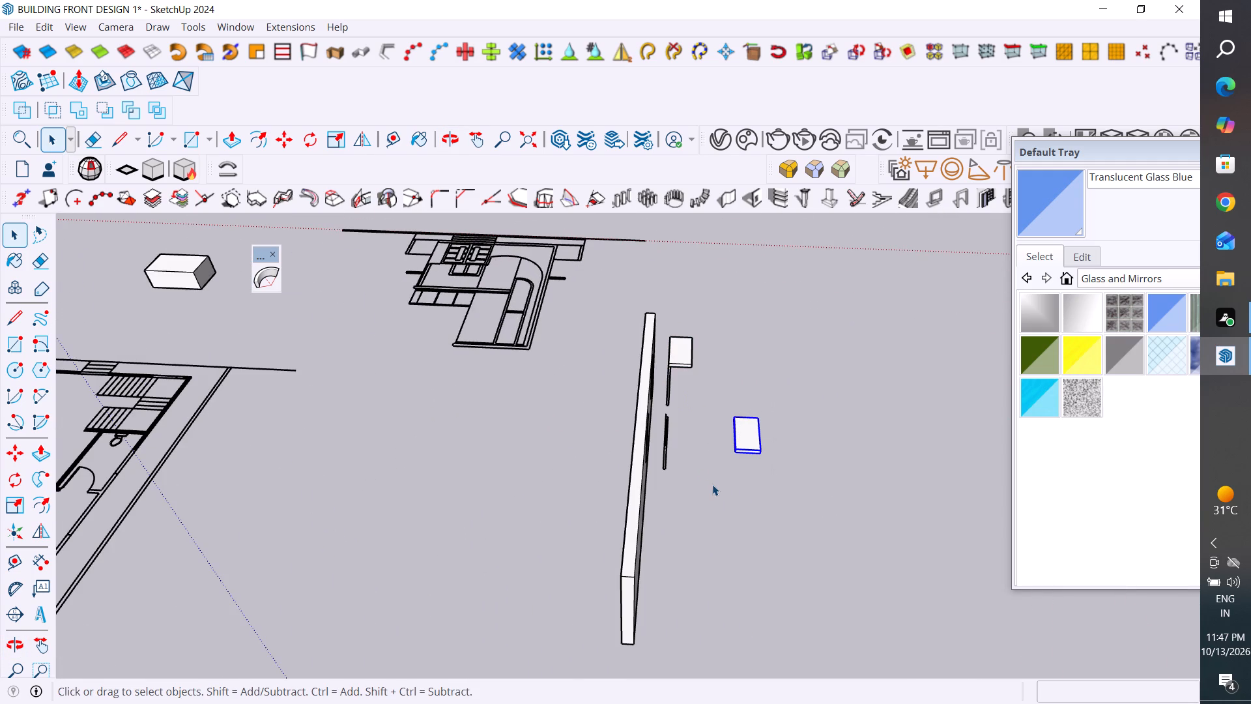
key(Delete)
Delete the shorter second window assembly standing in front of the wall's other opening.
scroll(665, 454, up, 4)
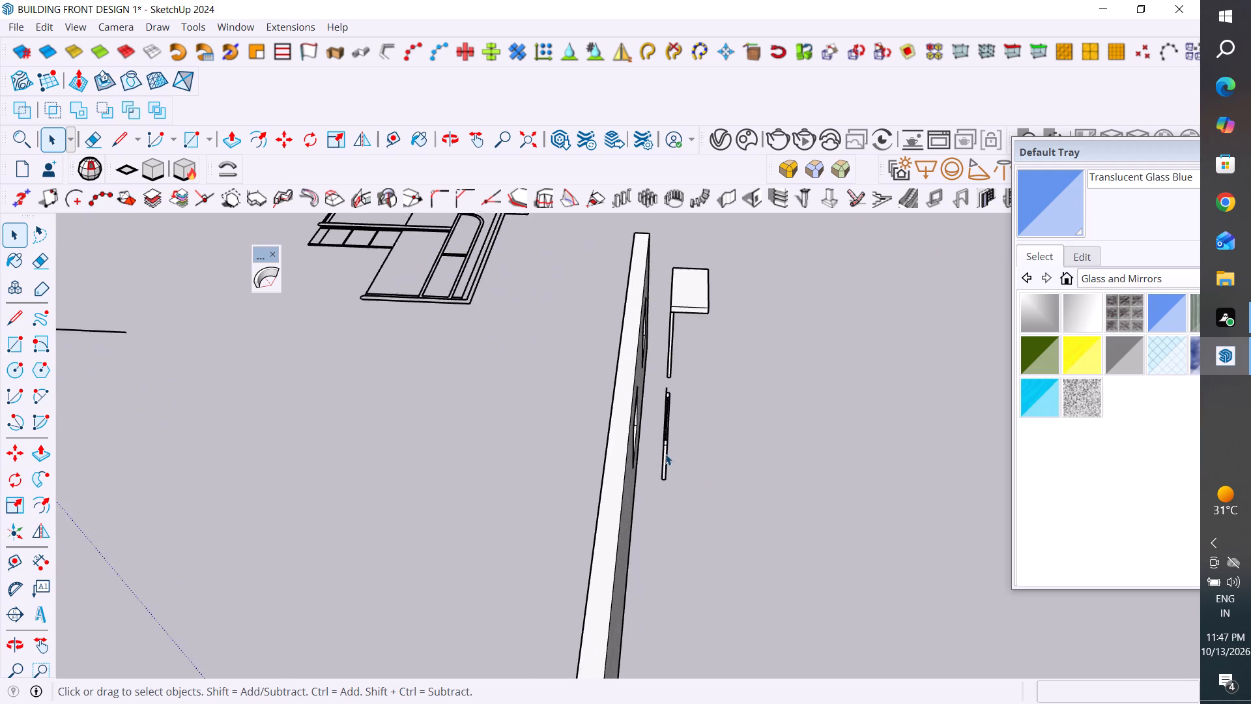
scroll(665, 454, up, 4)
middle_drag(691, 467, 715, 548)
middle_drag(742, 521, 719, 506)
drag(716, 428, 652, 612)
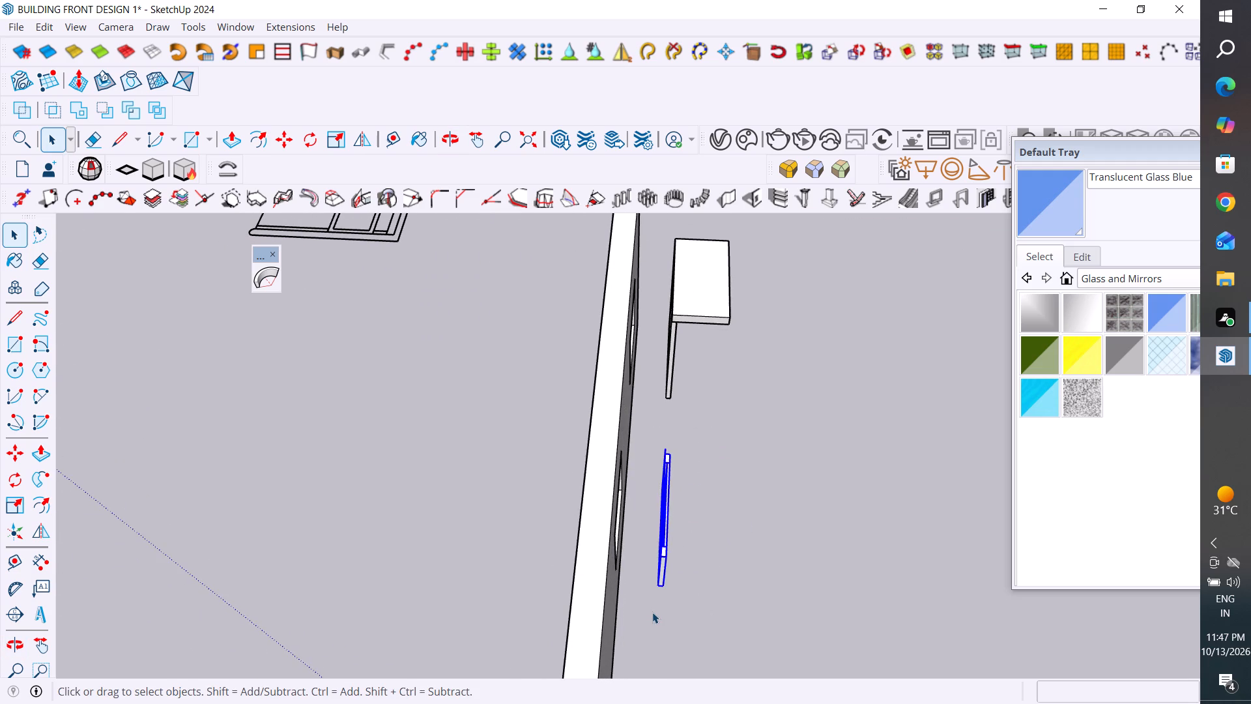
key(Delete)
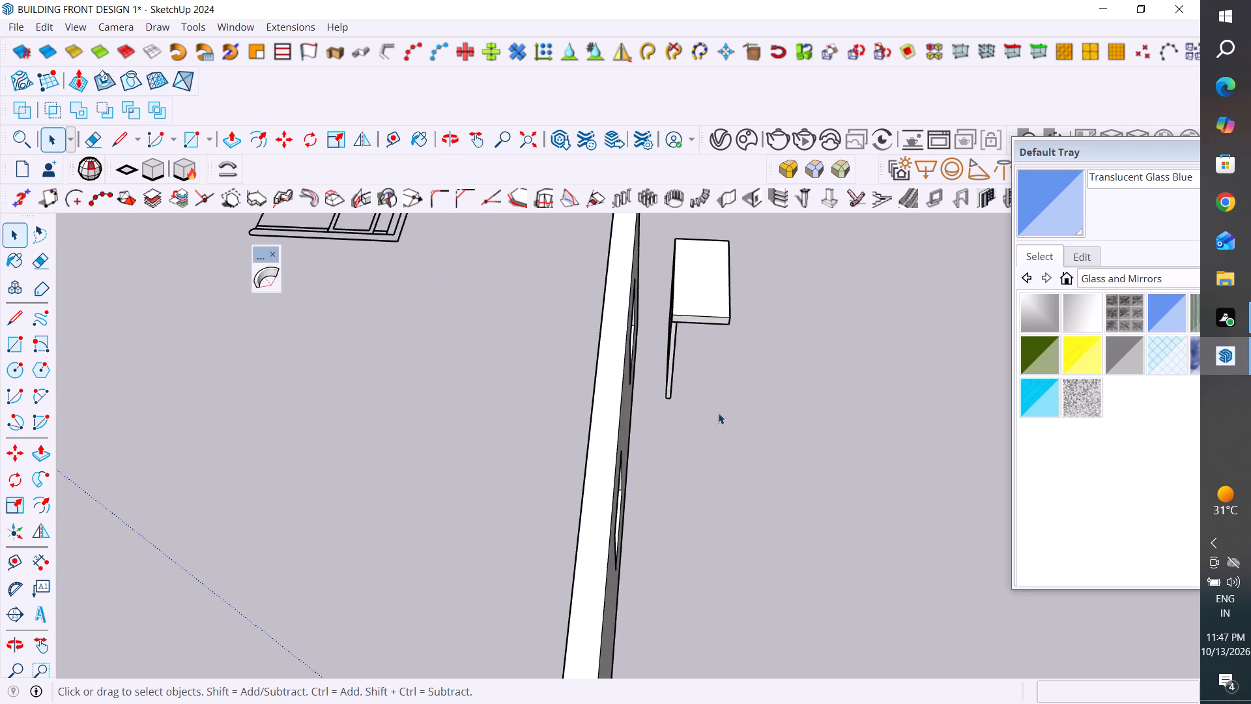
Copy the grouped tall window and canopy from its bottom post corner outward, away from the wall.
middle_drag(720, 405, 536, 380)
click(604, 370)
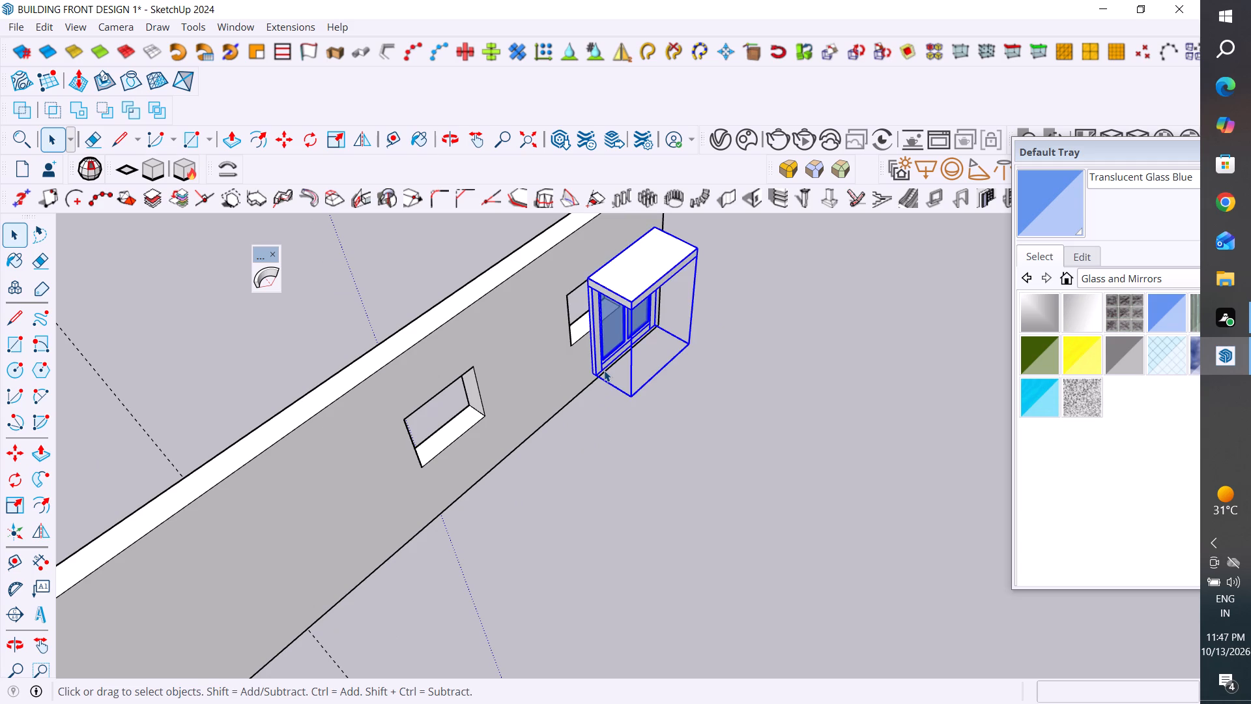
key(m)
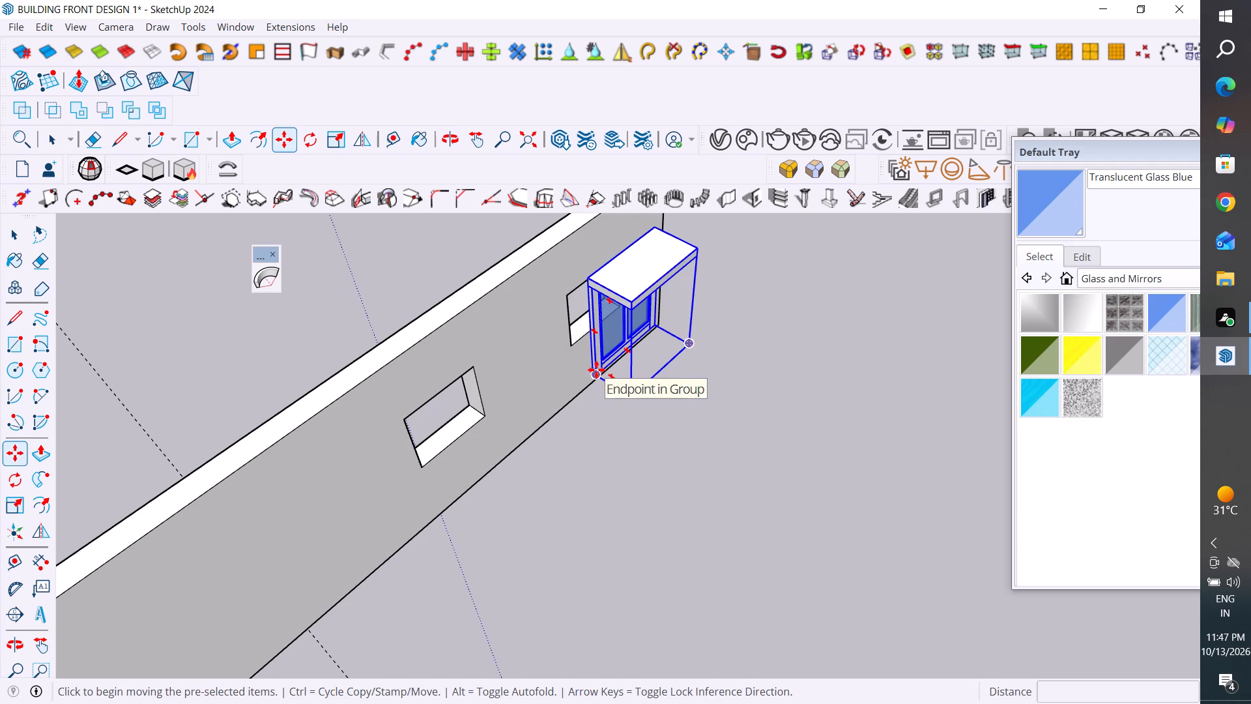
ctrl+click(596, 370)
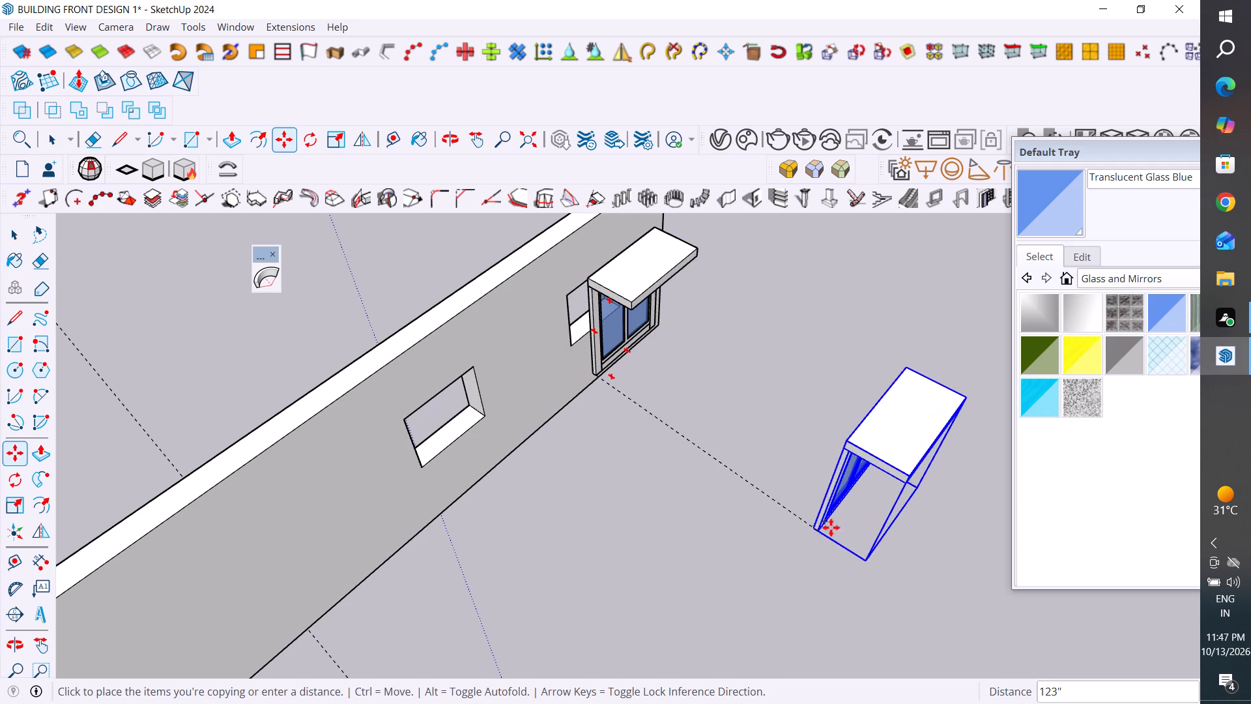
click(843, 523)
click(22, 239)
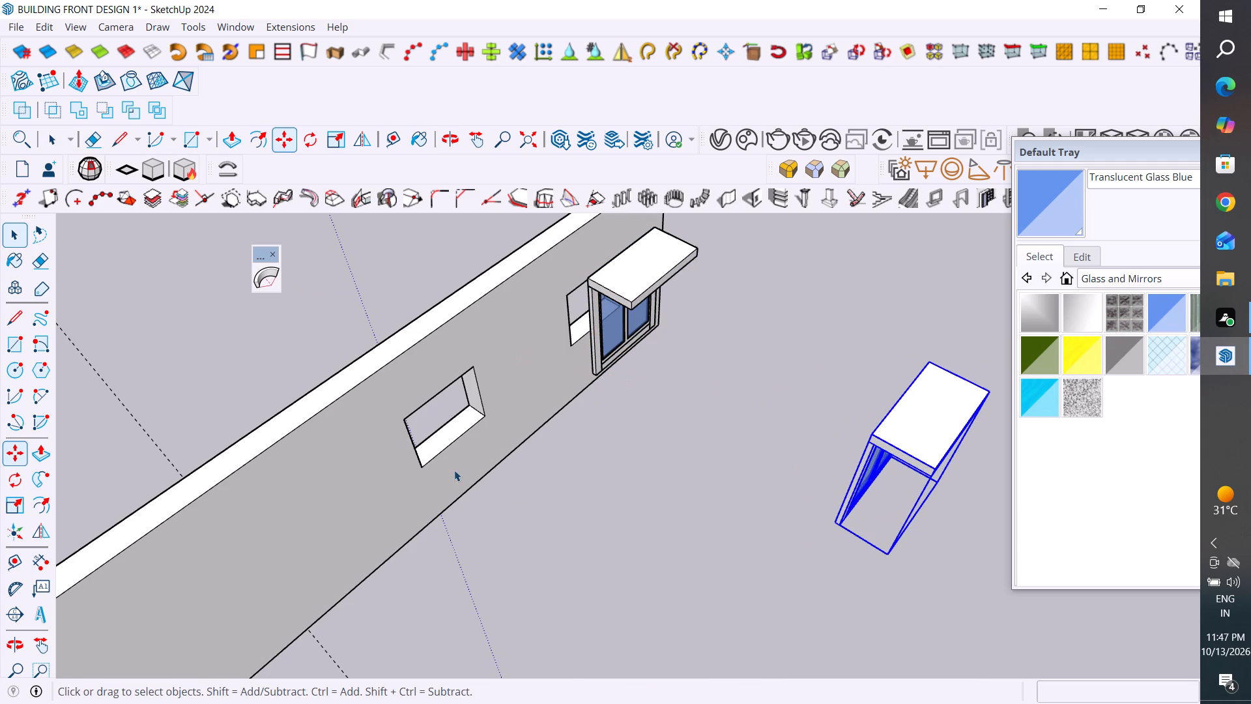
Move the window-and-canopy group standing nearest the wall from its bottom post corner to line it up with the wall's end opening.
click(454, 470)
scroll(789, 469, down, 4)
middle_drag(789, 469, 123, 471)
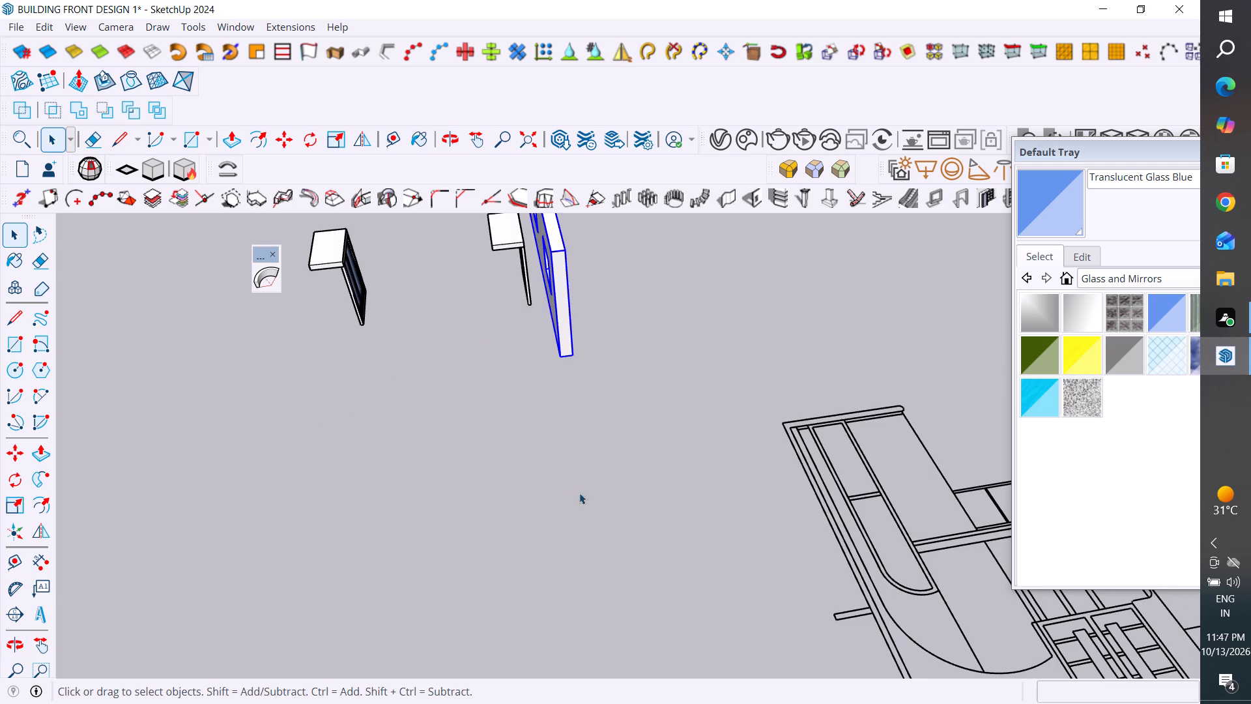
scroll(592, 540, down, 5)
middle_drag(534, 259, 555, 199)
scroll(584, 360, down, 5)
scroll(560, 292, up, 7)
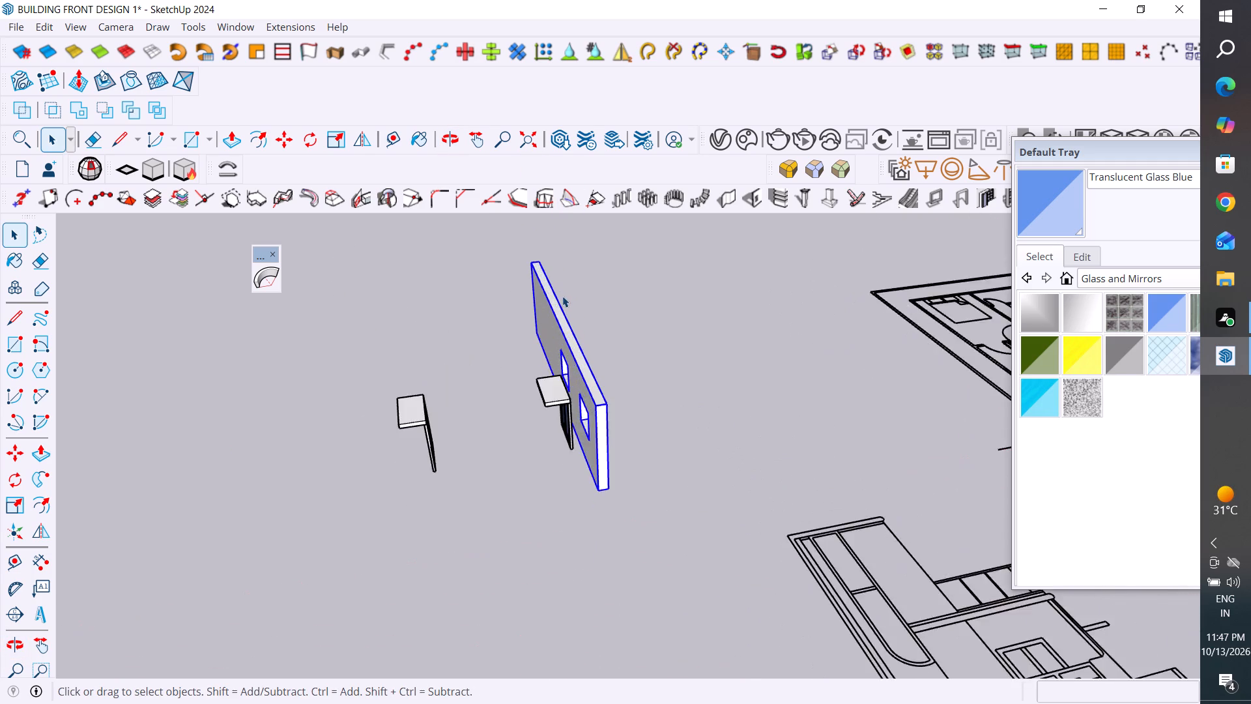
scroll(562, 296, up, 3)
middle_drag(625, 408, 630, 324)
scroll(682, 443, down, 4)
middle_drag(683, 443, 674, 439)
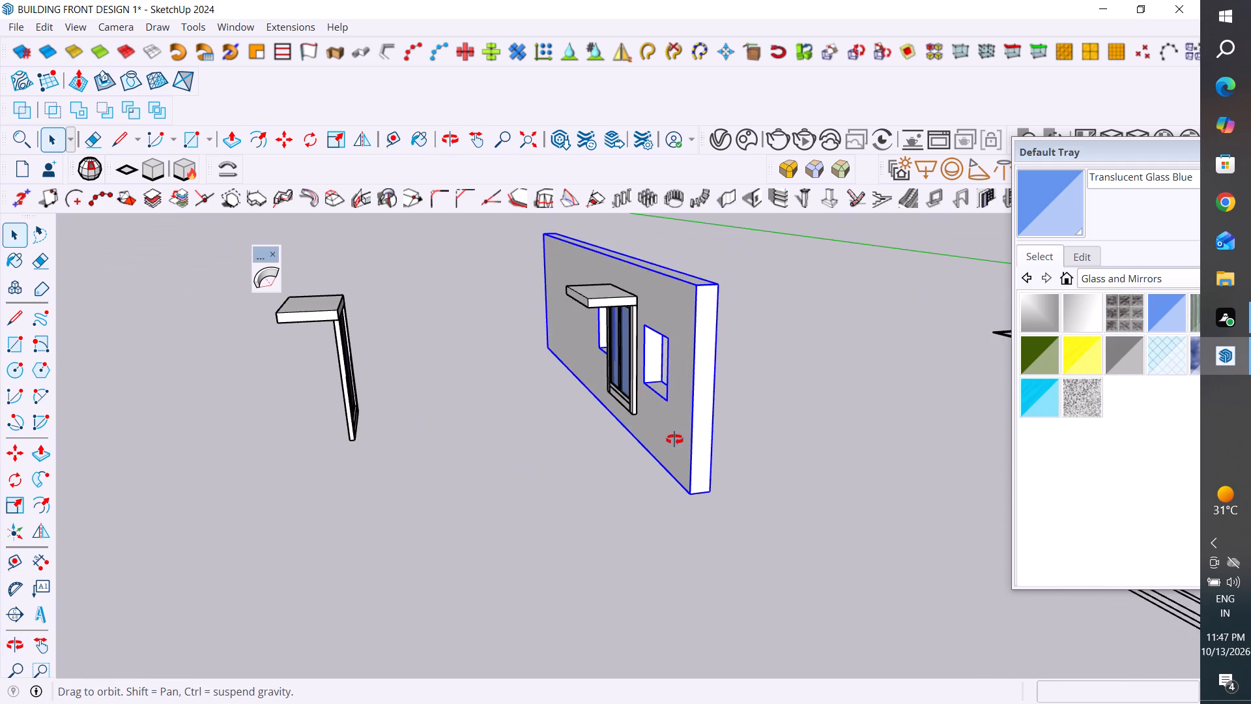
middle_drag(674, 439, 650, 439)
scroll(624, 396, up, 9)
middle_drag(639, 409, 762, 445)
click(927, 516)
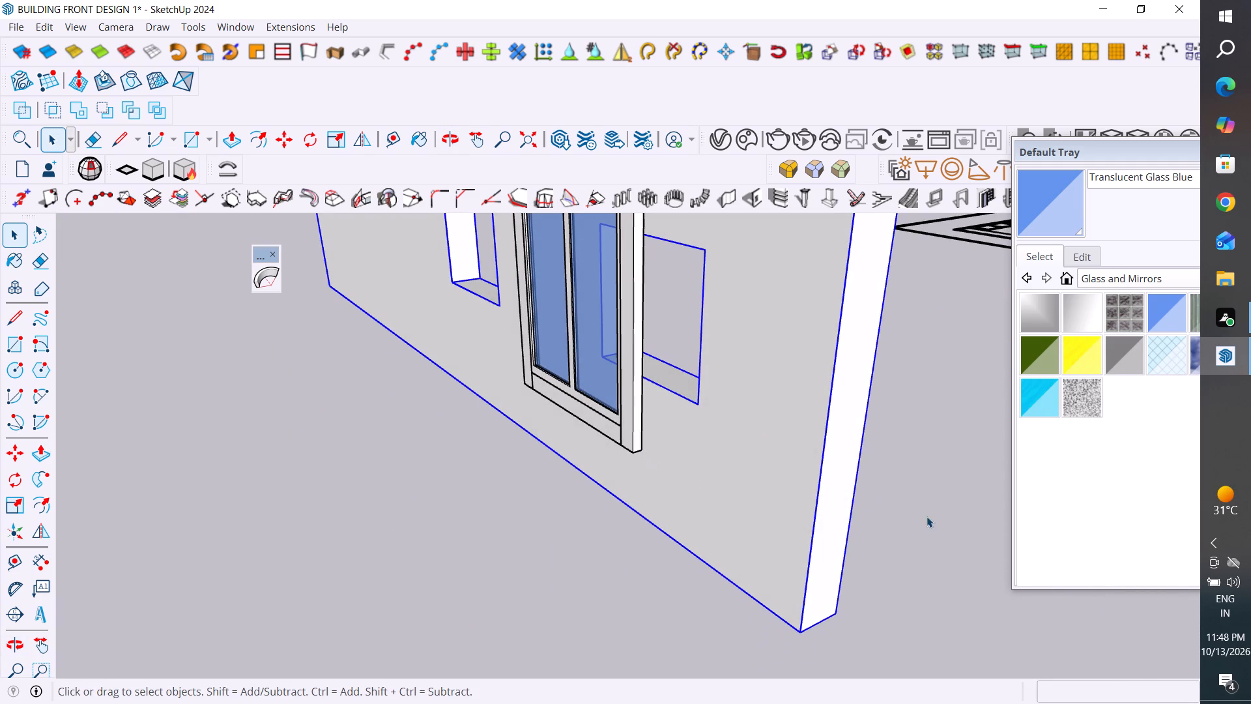
key(m)
click(642, 448)
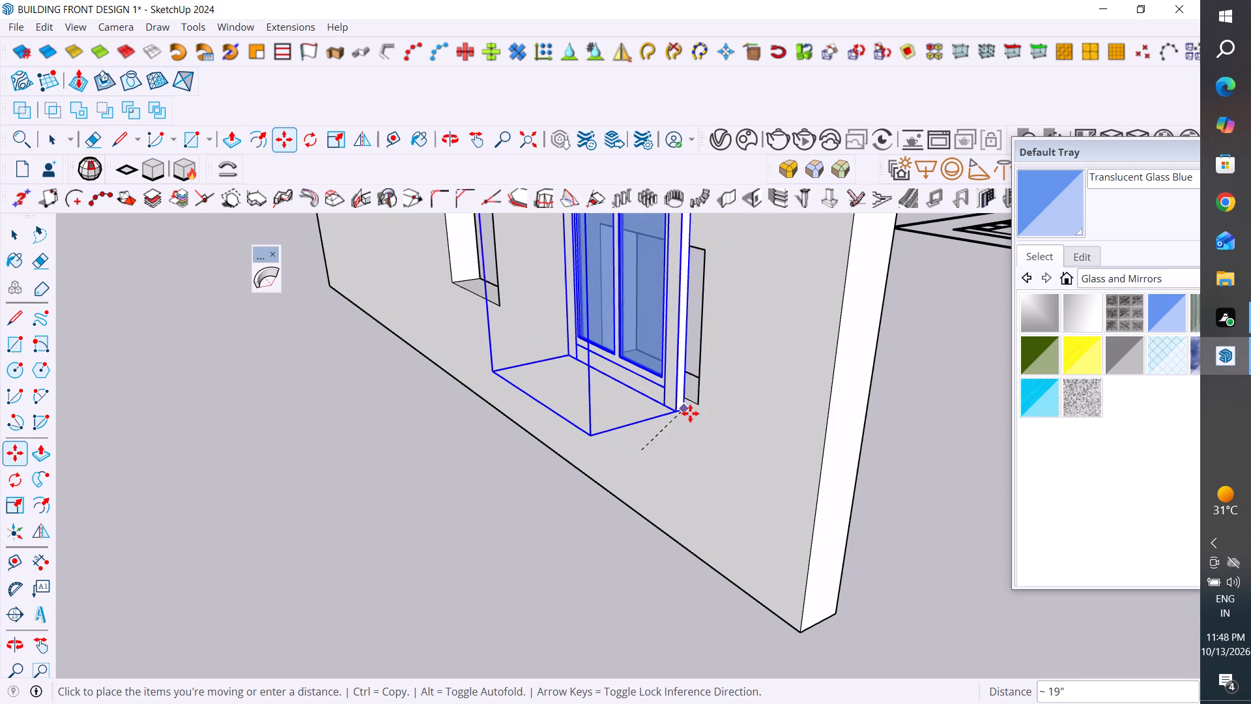
click(702, 420)
Lower the window-and-canopy group by 3" so its glazing meets the sill of the opening.
middle_drag(817, 497, 387, 523)
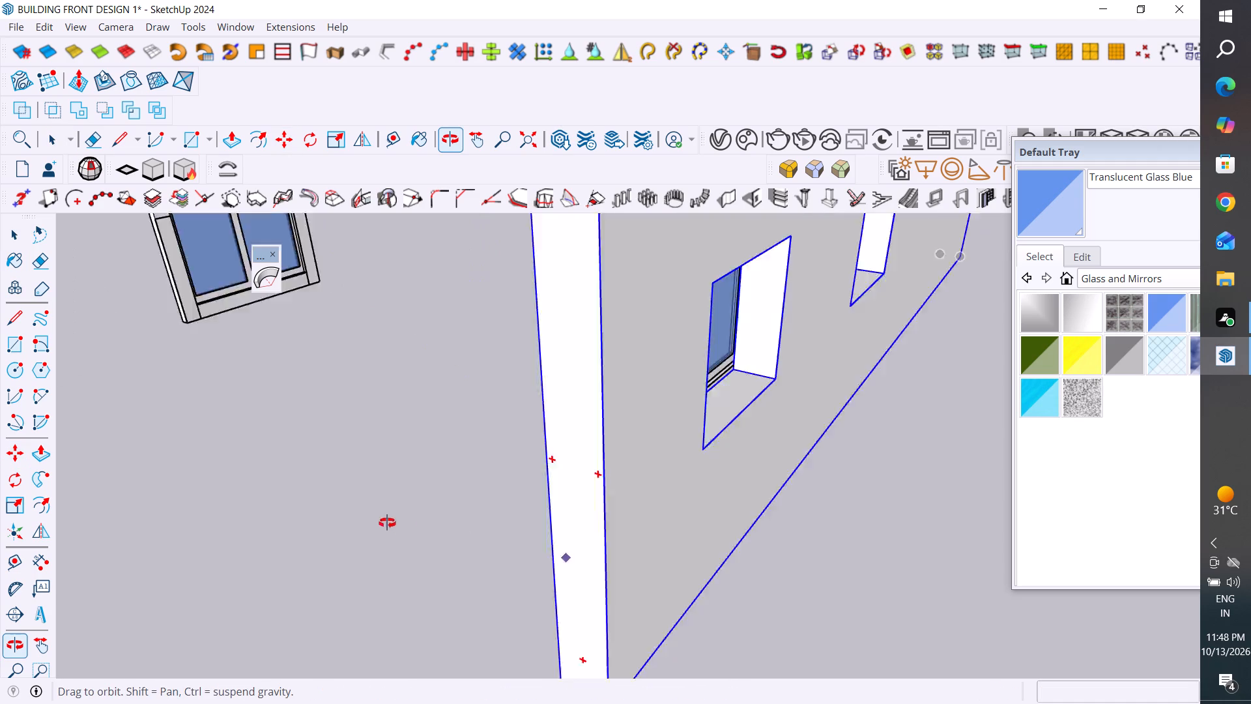
middle_drag(387, 523, 285, 486)
scroll(747, 378, up, 2)
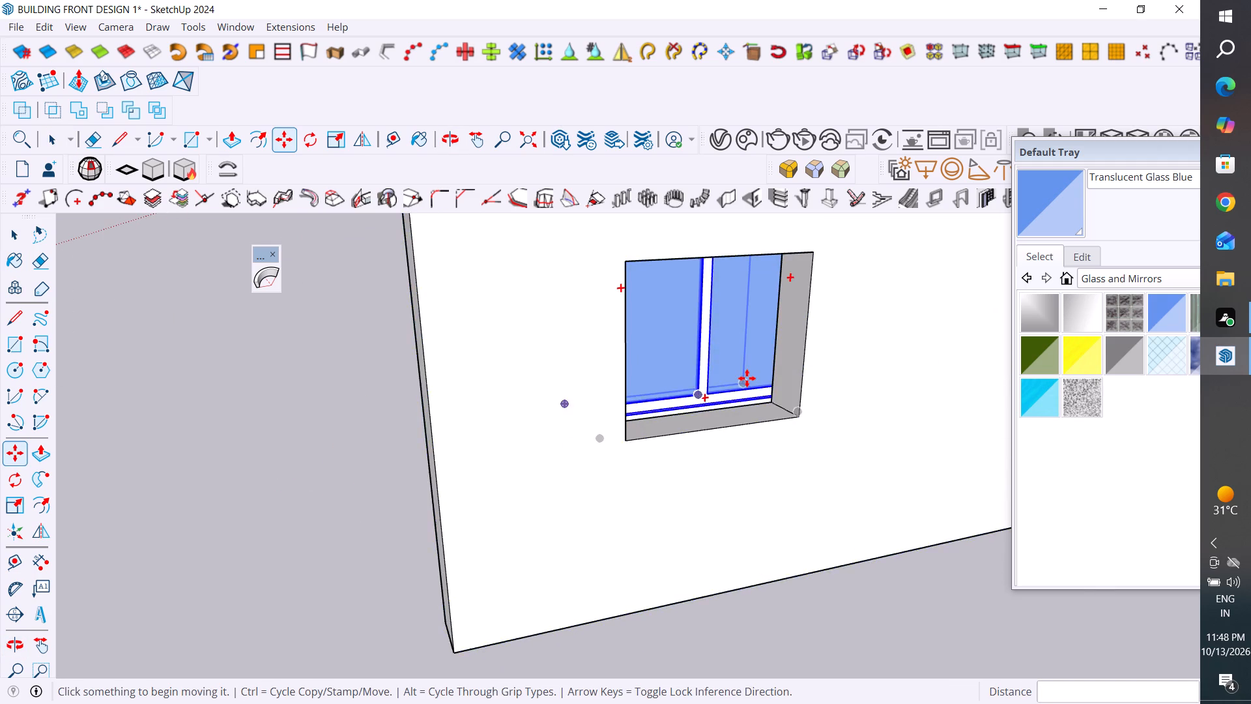
scroll(747, 378, up, 2)
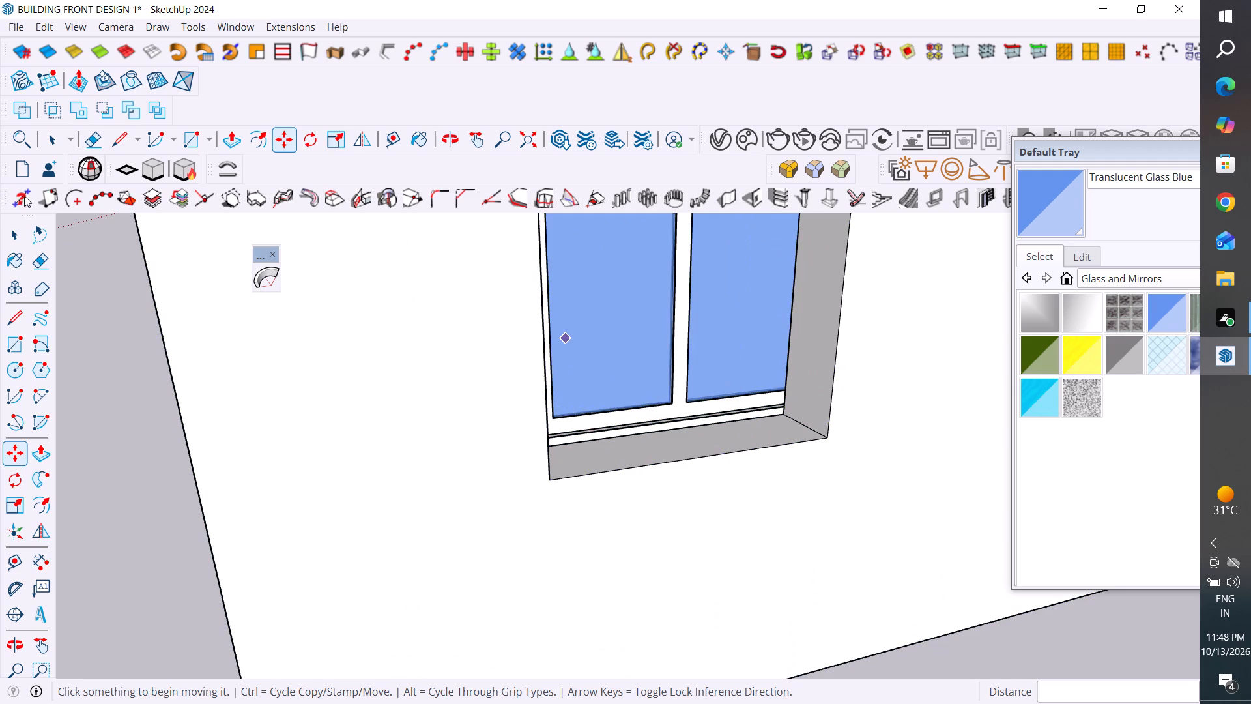
click(16, 235)
click(669, 380)
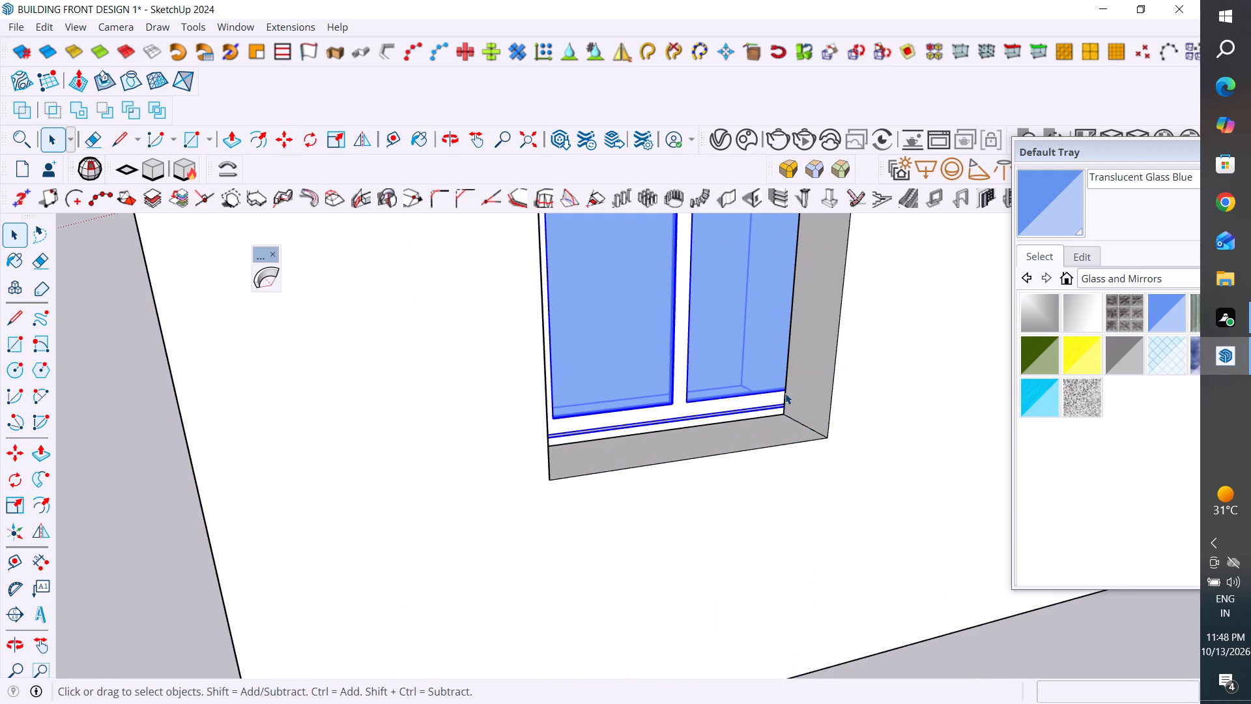
key(m)
click(777, 393)
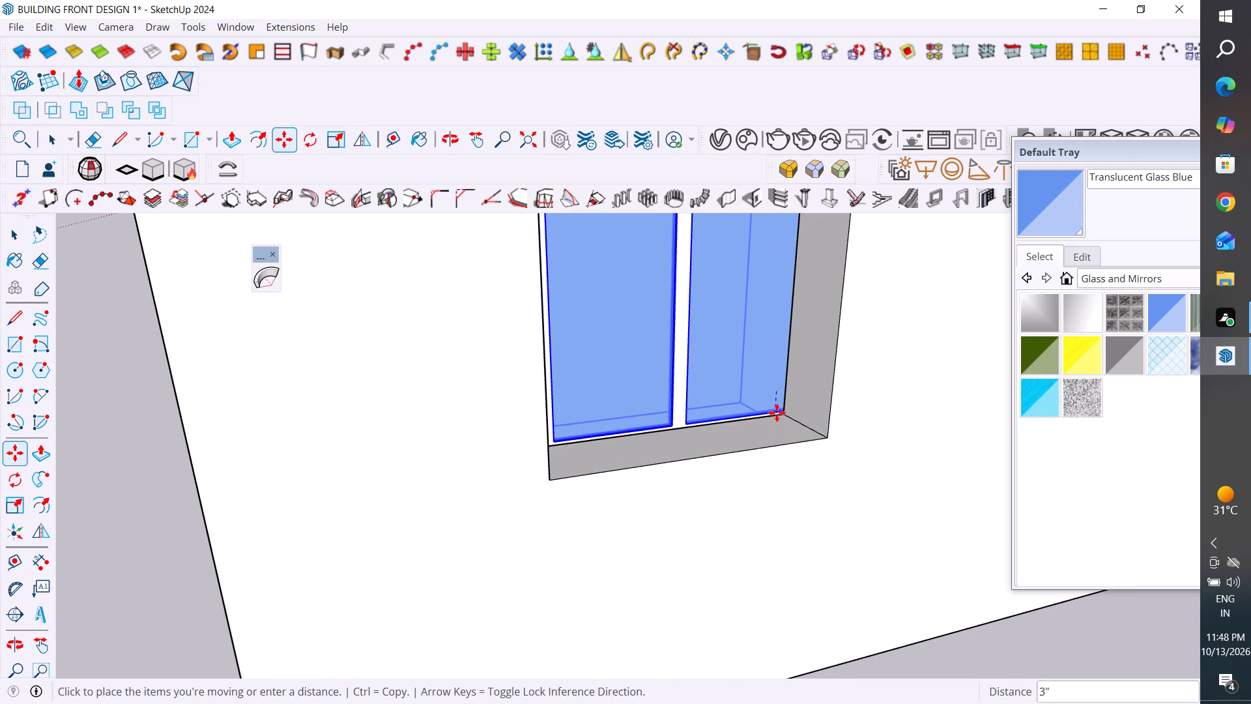
click(777, 413)
Shift the window group sideways along the wall by about 3" to centre its glazing in the opening.
middle_drag(814, 452, 665, 486)
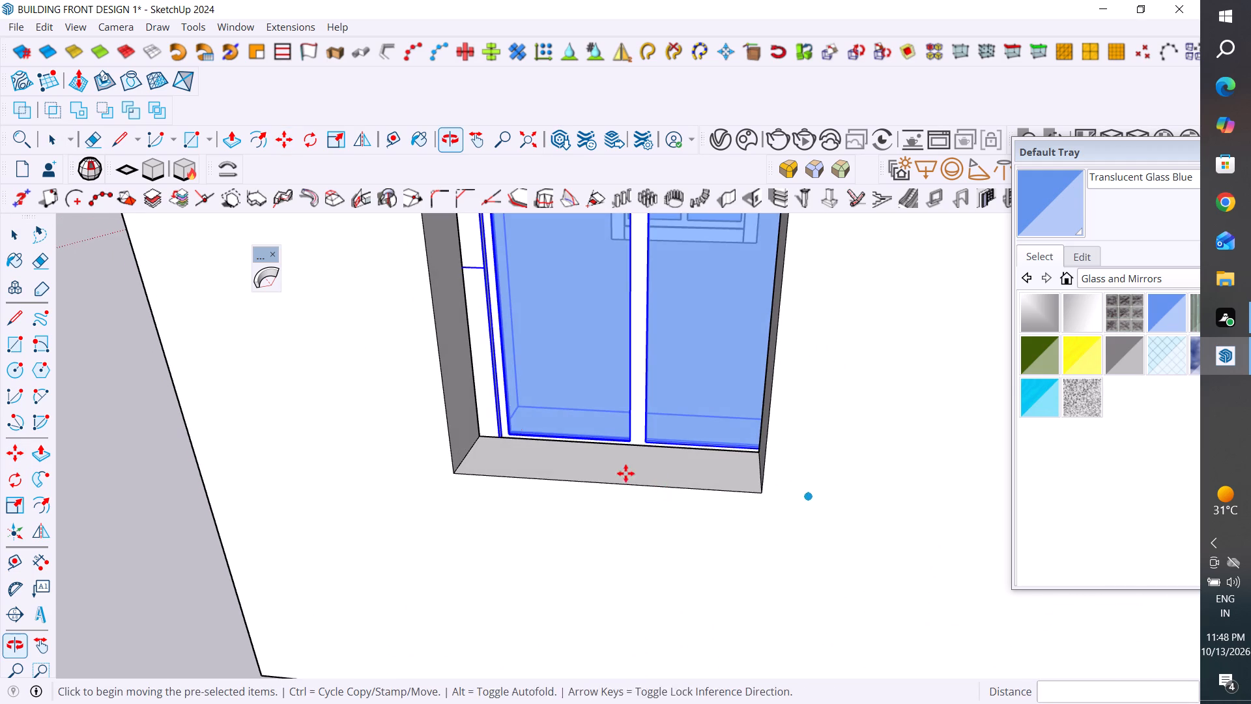
click(509, 437)
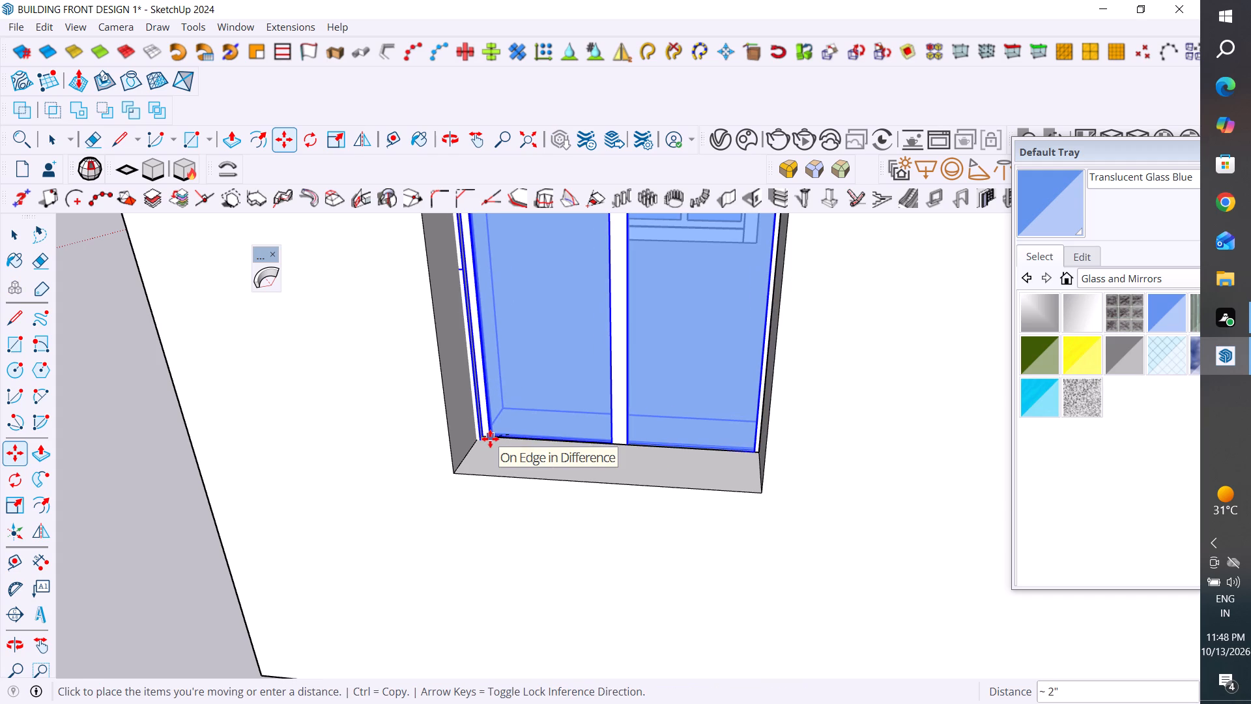
scroll(489, 439, up, 3)
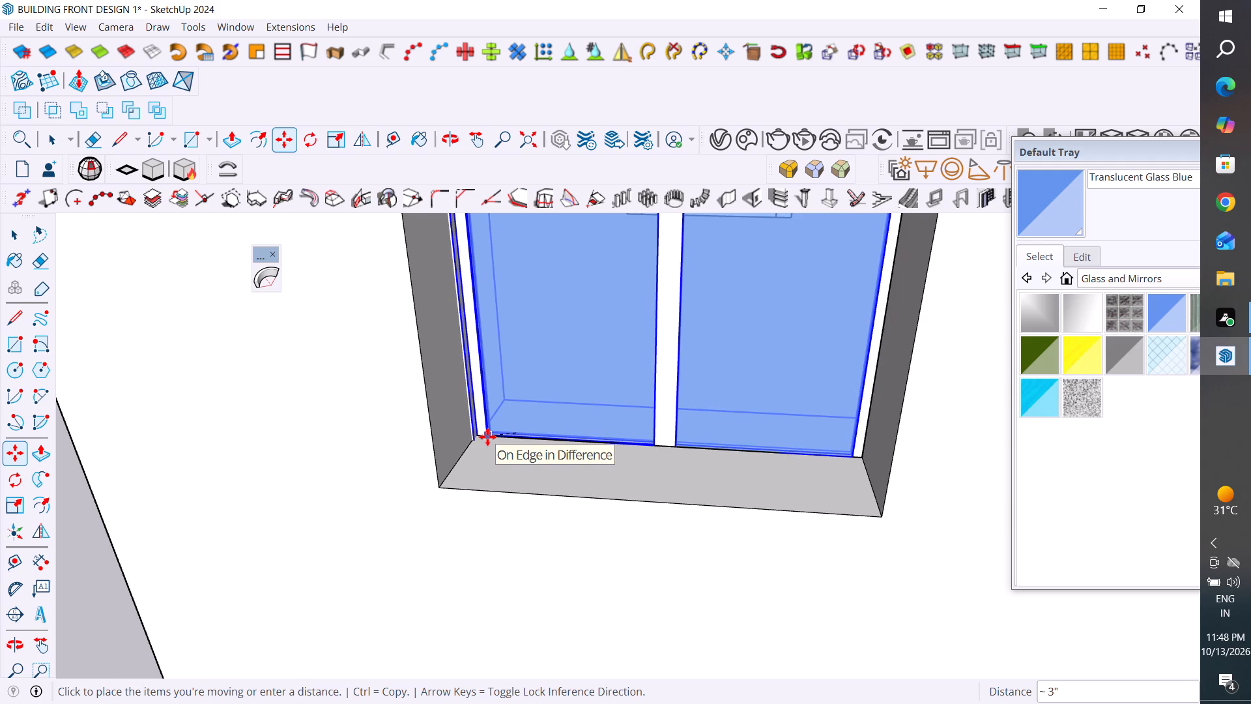
click(486, 439)
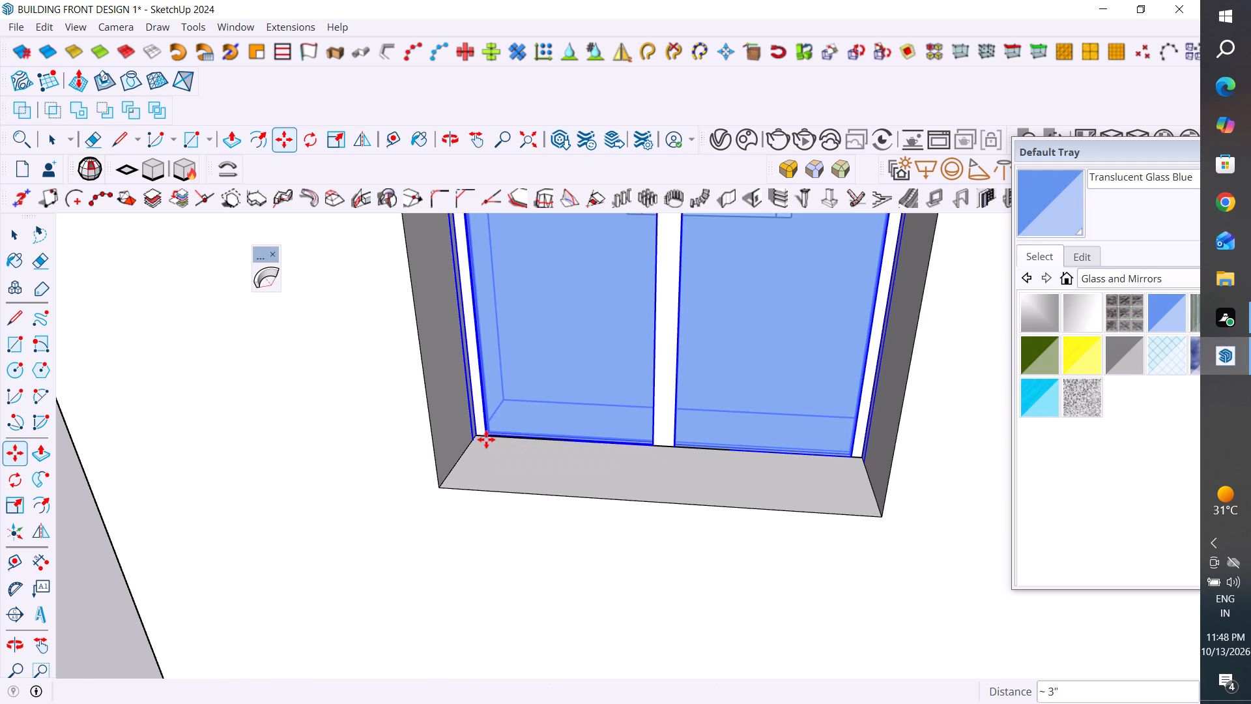
Move the window-and-canopy group 1" outward from the wall face and deselect it.
scroll(464, 405, up, 4)
scroll(538, 432, up, 1)
middle_drag(527, 441, 487, 528)
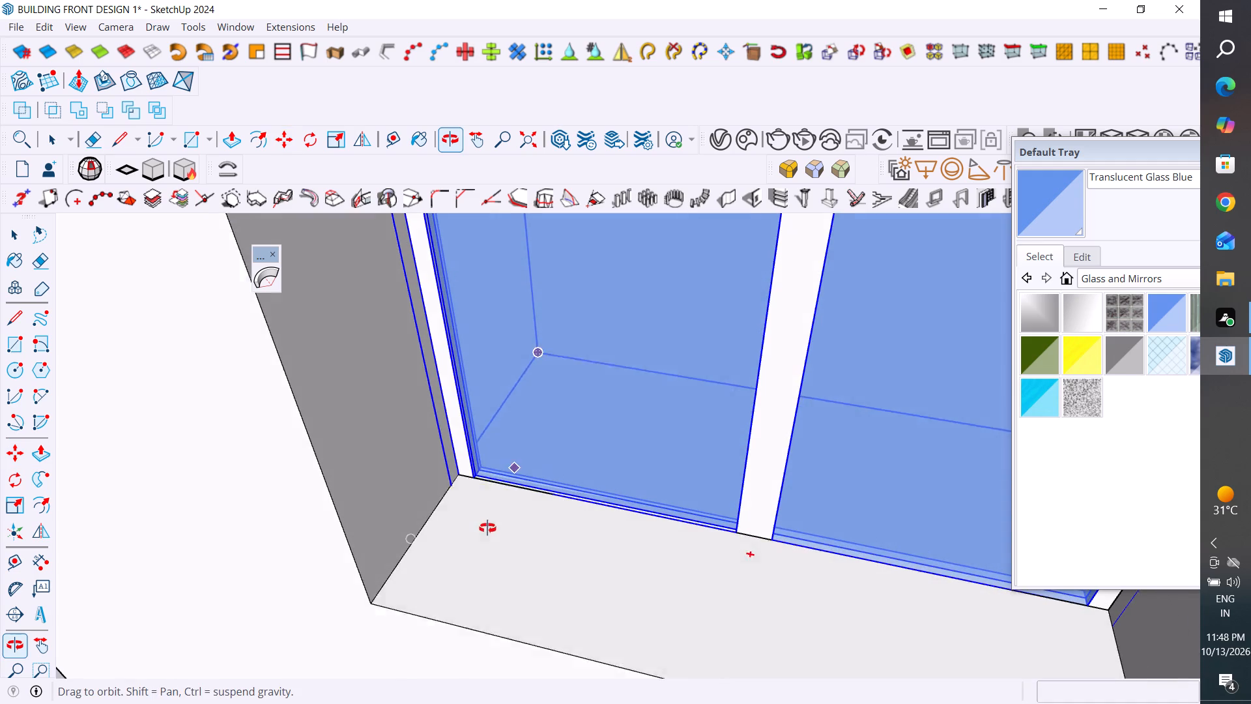
middle_drag(487, 528, 489, 528)
scroll(509, 518, down, 9)
middle_drag(769, 508, 513, 464)
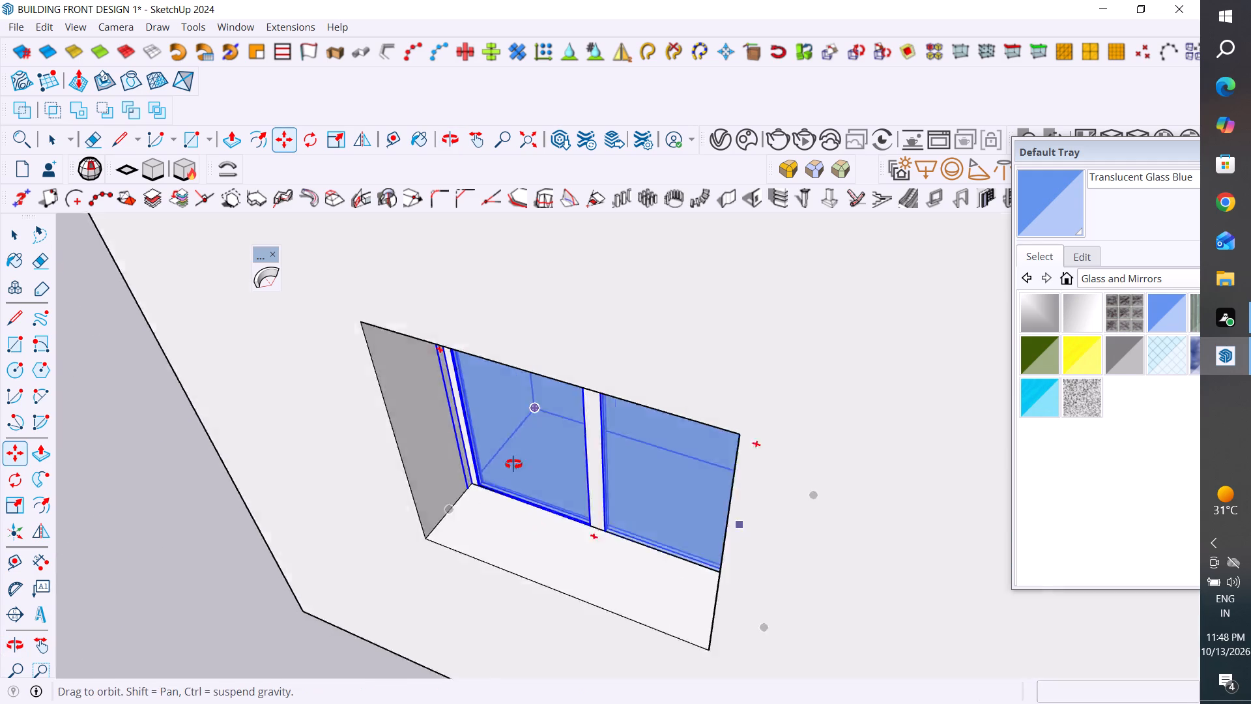
middle_drag(513, 464, 135, 448)
scroll(629, 521, down, 4)
middle_drag(701, 505, 784, 512)
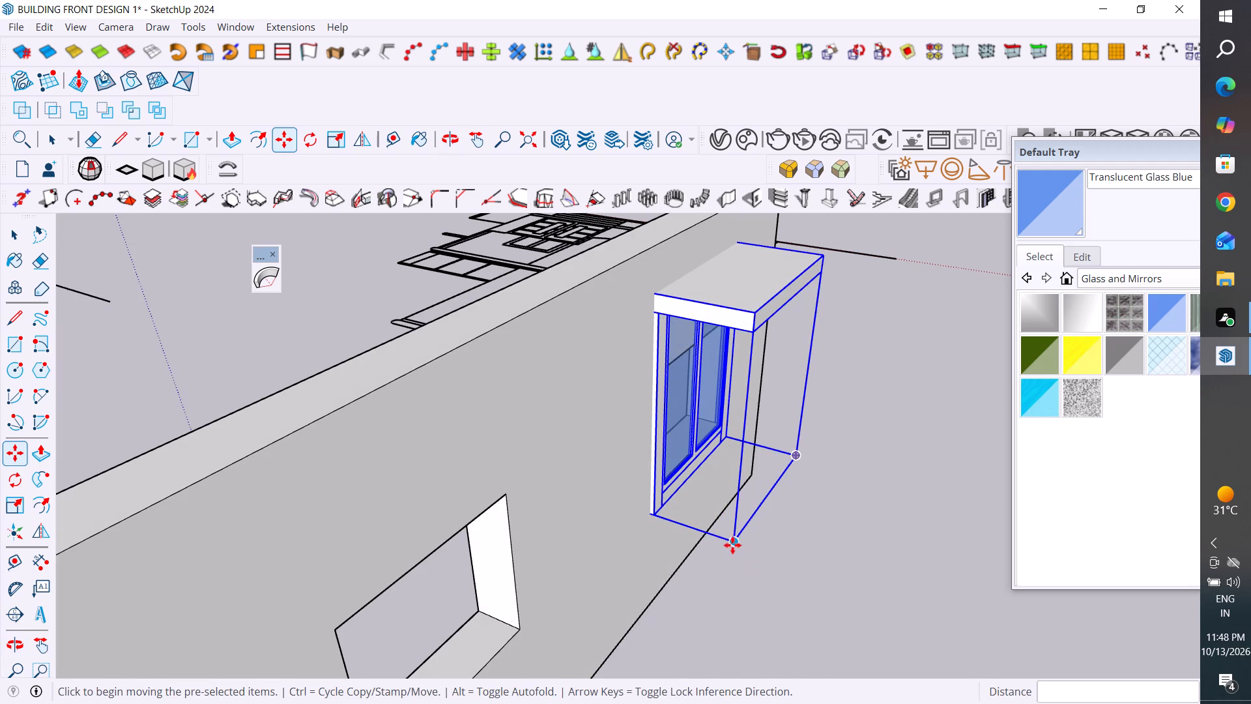
click(734, 541)
click(739, 542)
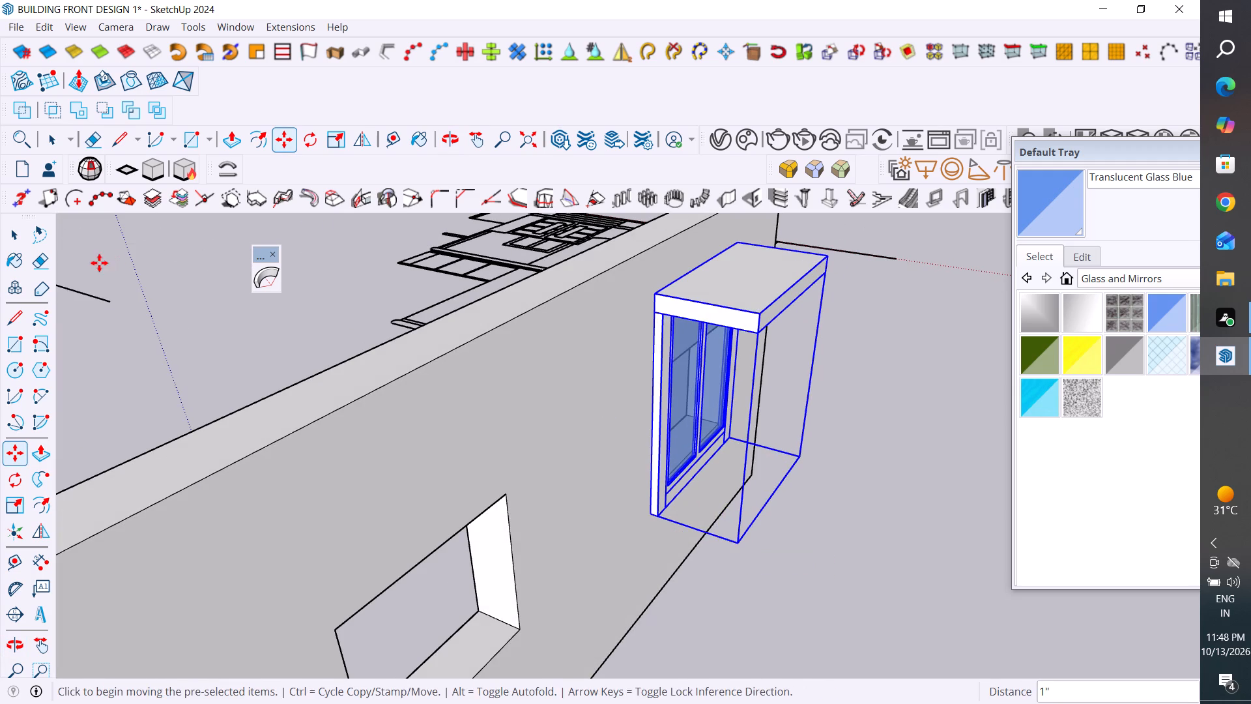
click(21, 237)
click(161, 303)
Inspect the window's fit in its wall opening from behind and in front, along with the surrounding model.
scroll(512, 388, down, 3)
middle_drag(596, 423, 939, 499)
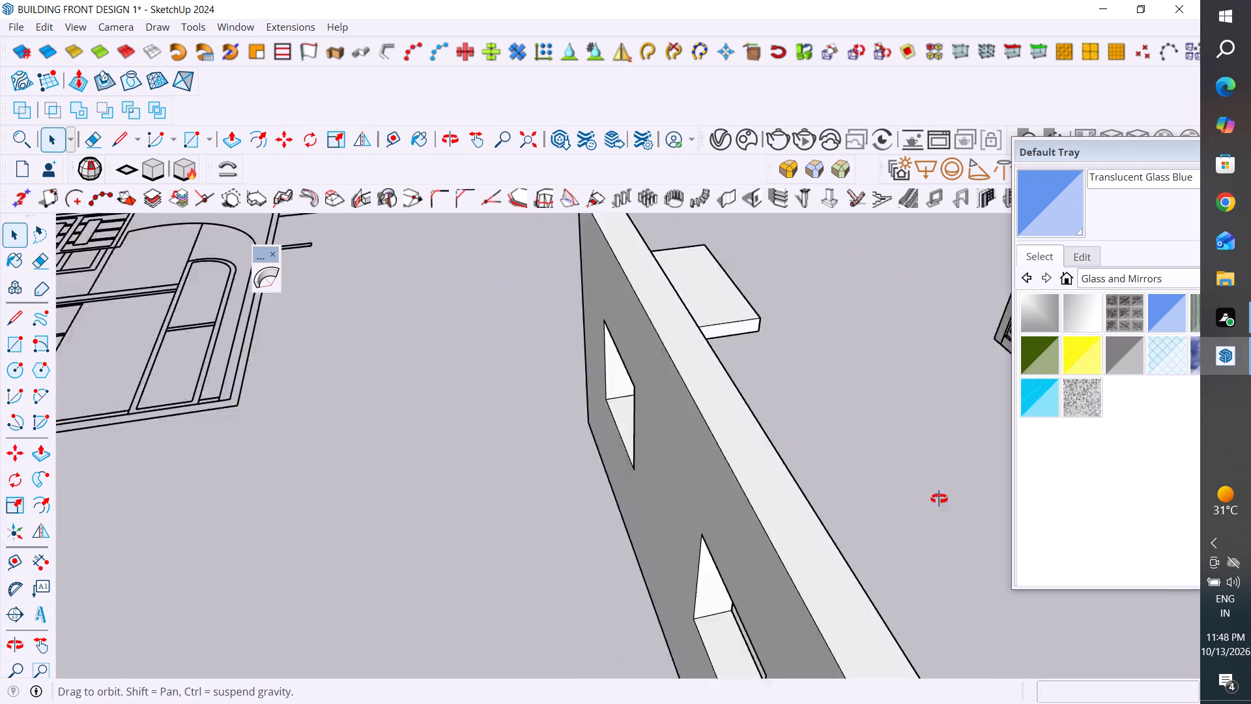
middle_drag(939, 499, 980, 499)
scroll(721, 555, down, 6)
middle_drag(657, 459, 799, 354)
scroll(773, 311, up, 9)
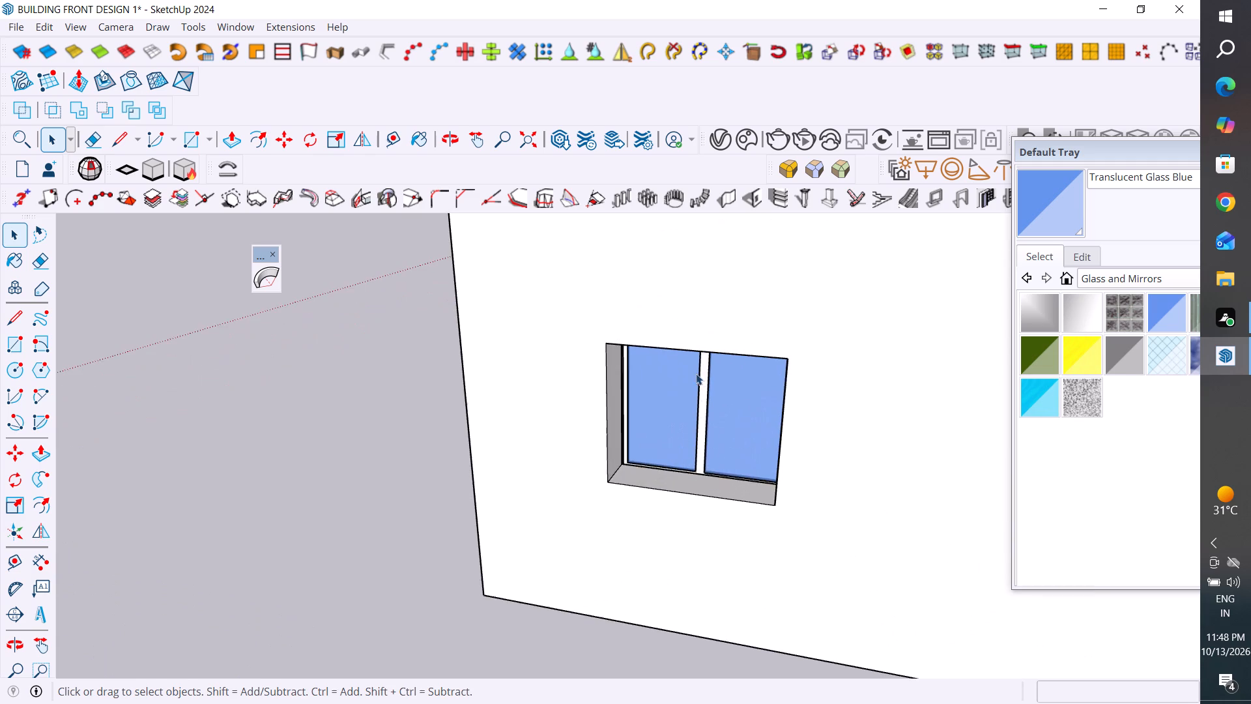
middle_drag(715, 429, 700, 468)
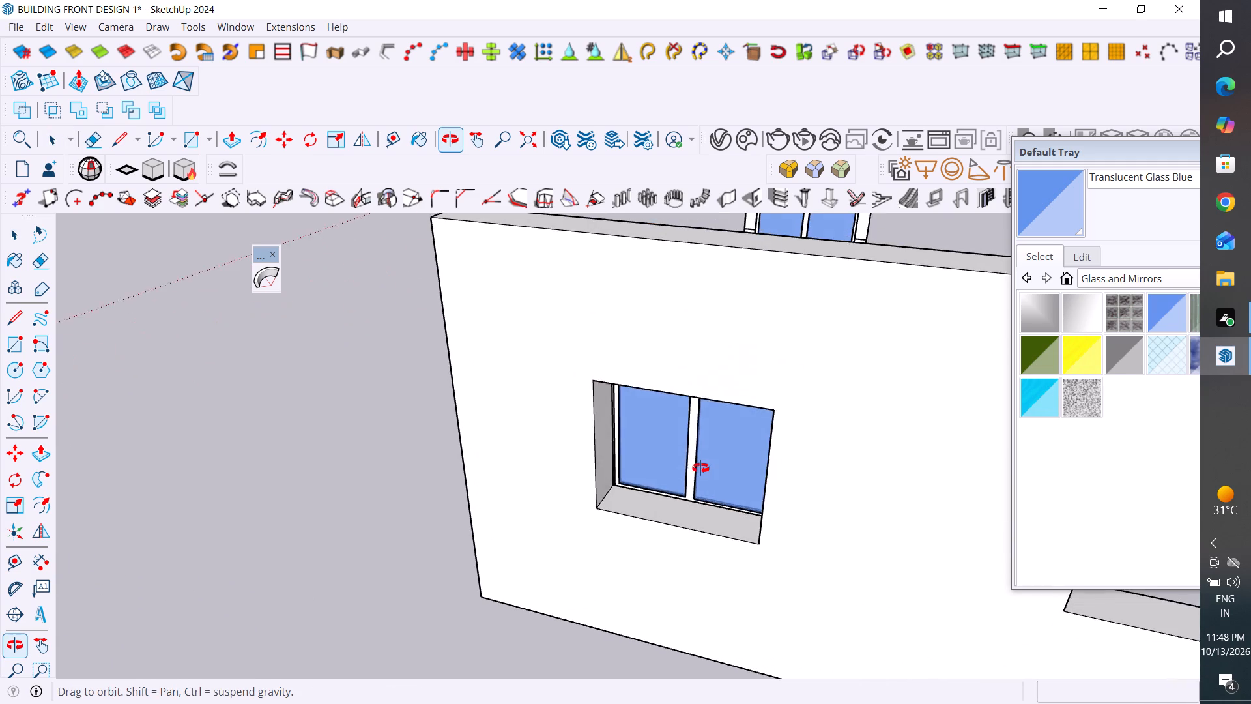
middle_drag(700, 468, 188, 468)
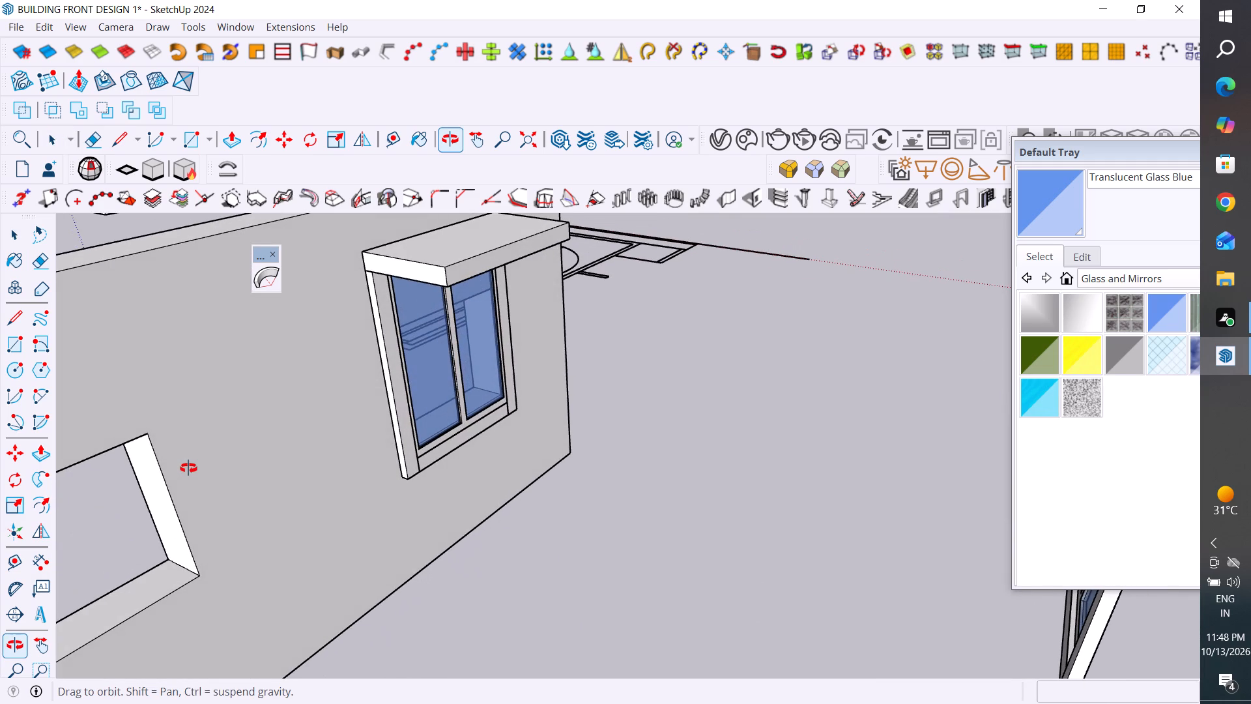
scroll(630, 426, down, 4)
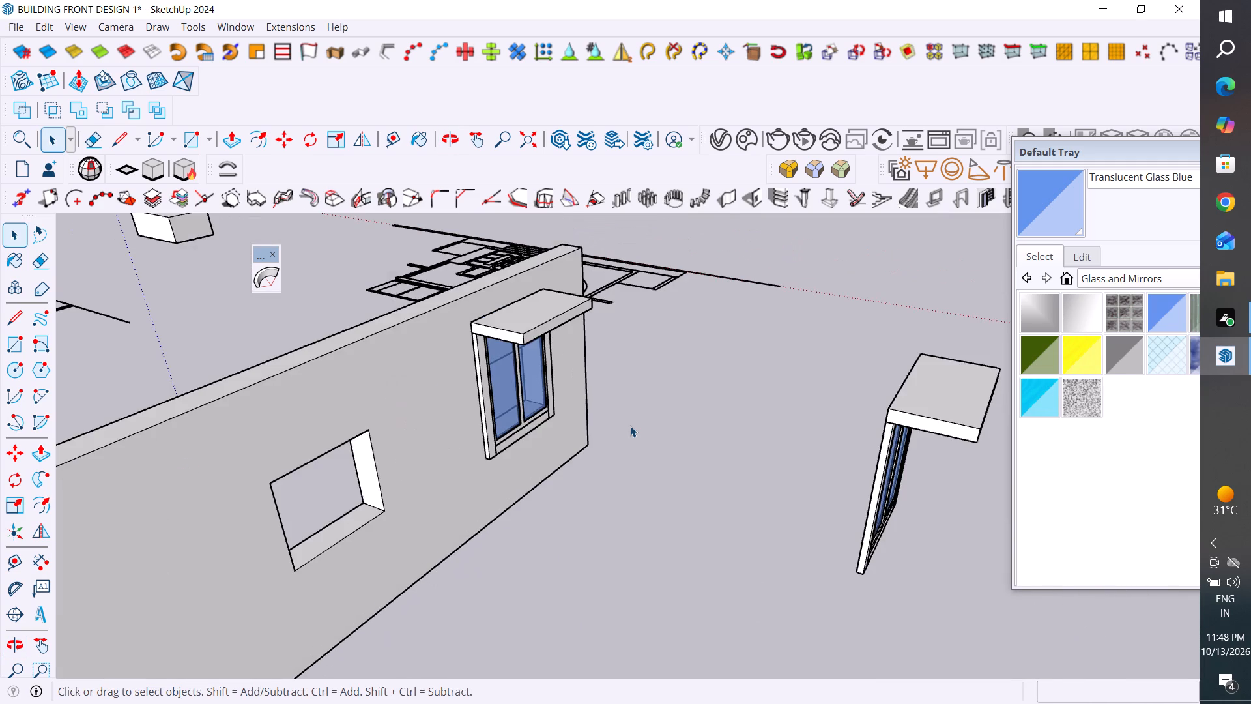
middle_drag(643, 477, 664, 525)
scroll(584, 478, down, 3)
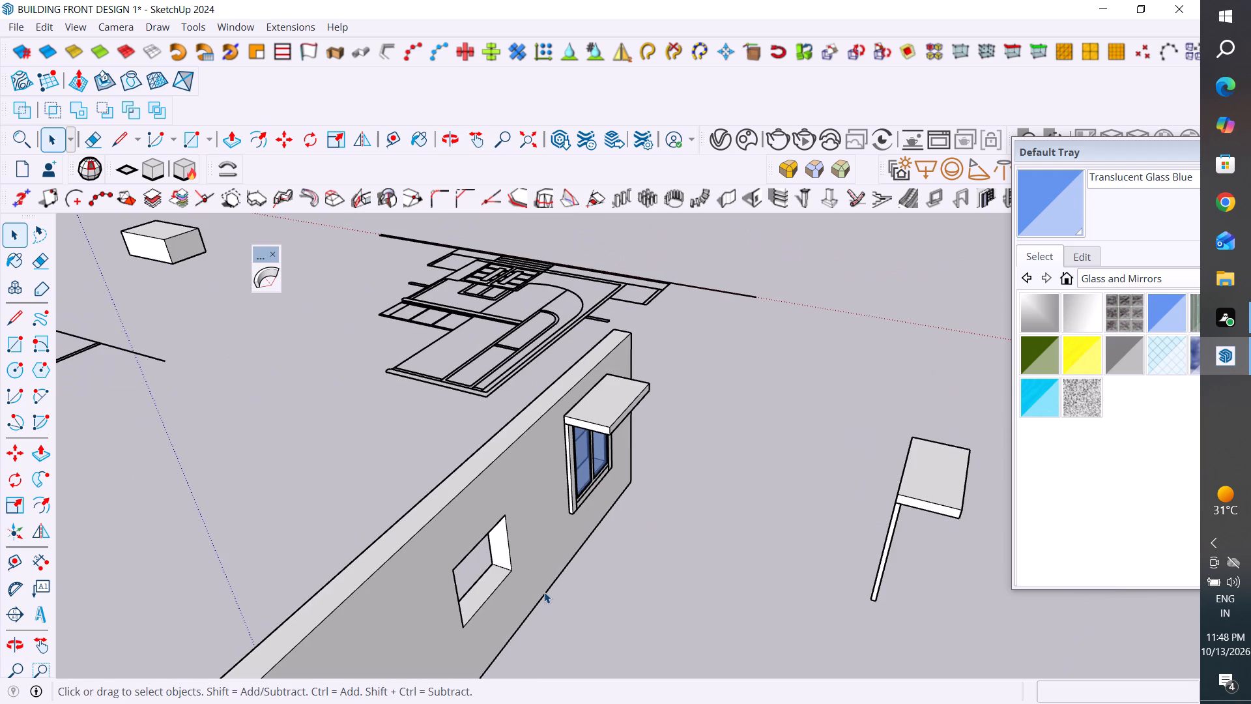
middle_drag(407, 454, 730, 505)
middle_drag(730, 505, 786, 452)
scroll(380, 601, down, 3)
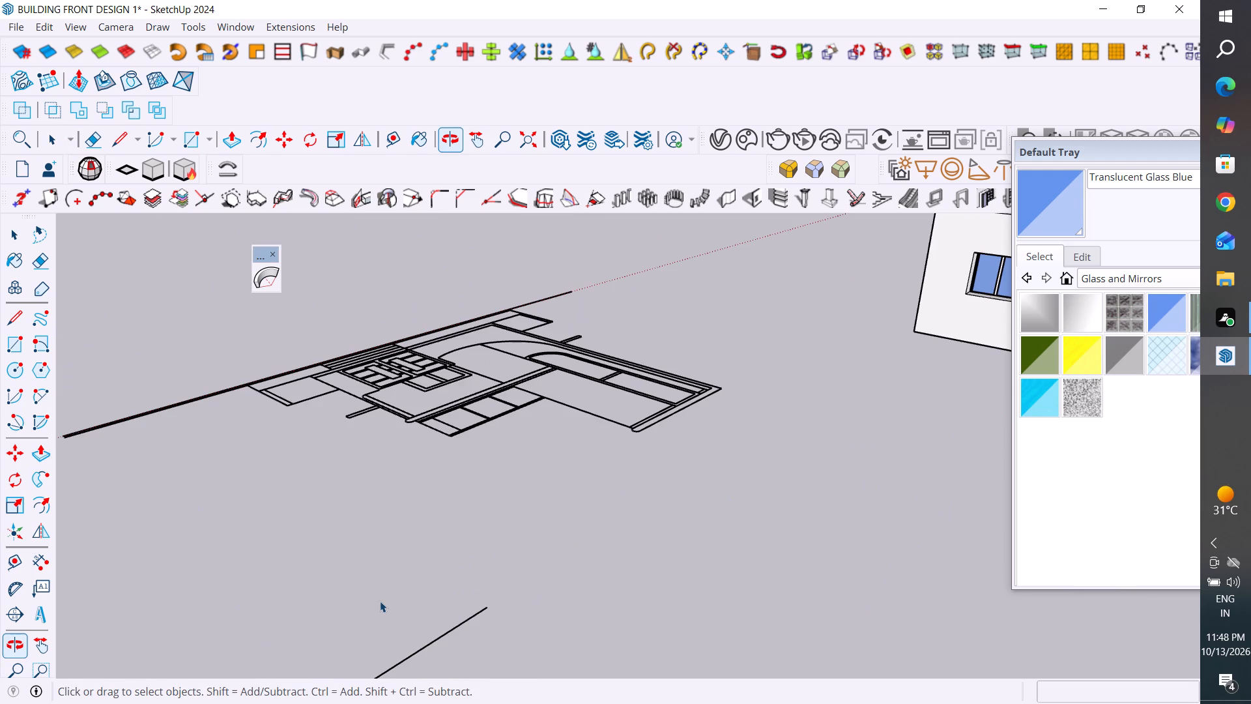
scroll(380, 601, down, 7)
scroll(263, 634, down, 5)
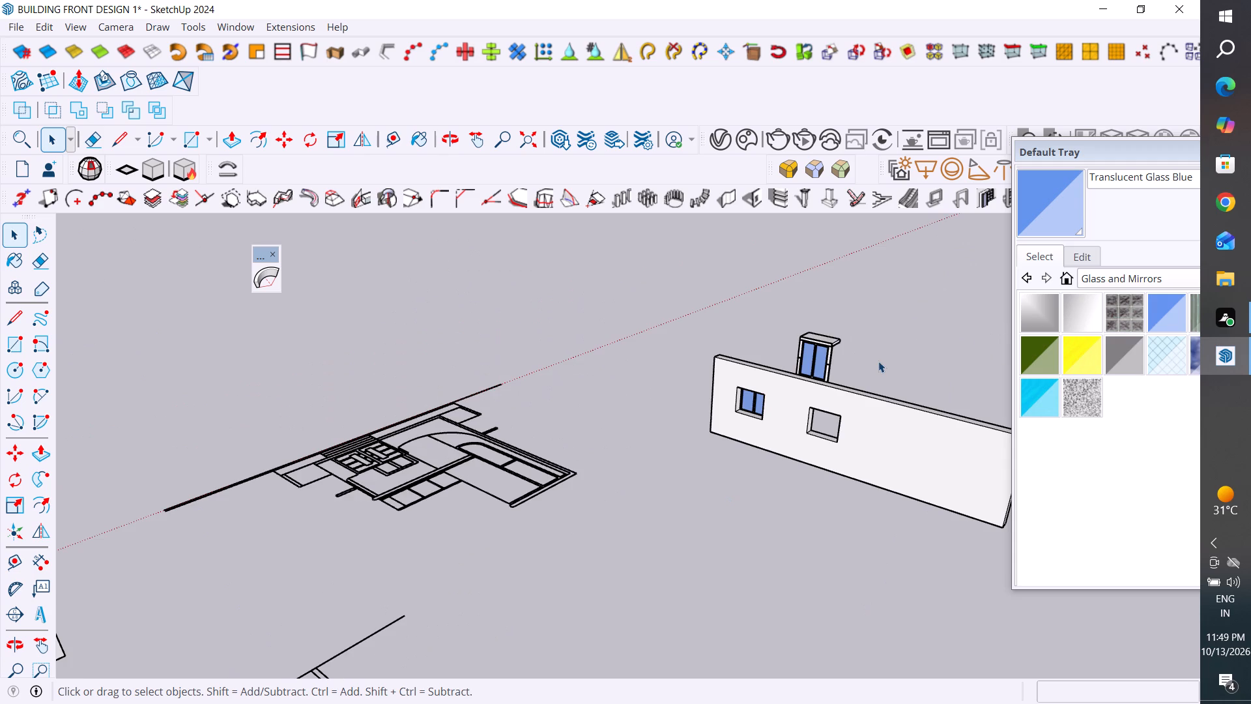
middle_drag(878, 375, 878, 361)
middle_drag(878, 361, 206, 402)
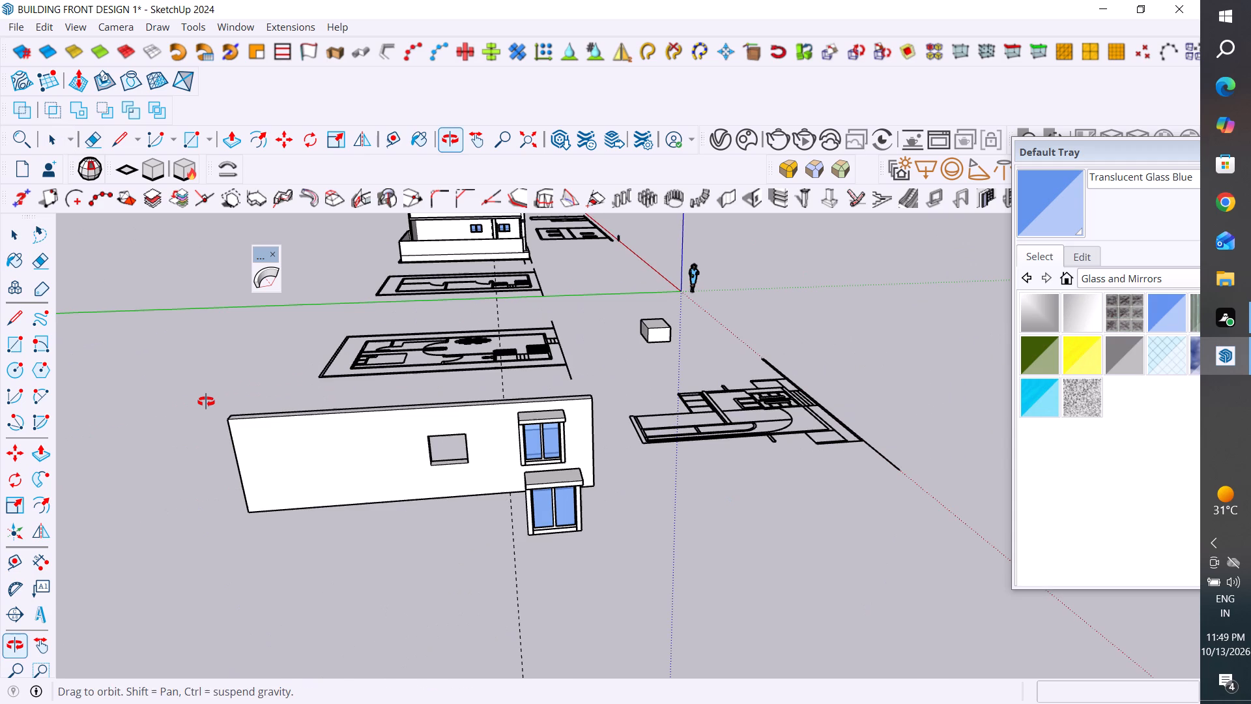
Move the loose window-and-canopy group about 174" from below the wall into the empty wall opening.
click(569, 527)
click(581, 535)
middle_drag(739, 507, 746, 508)
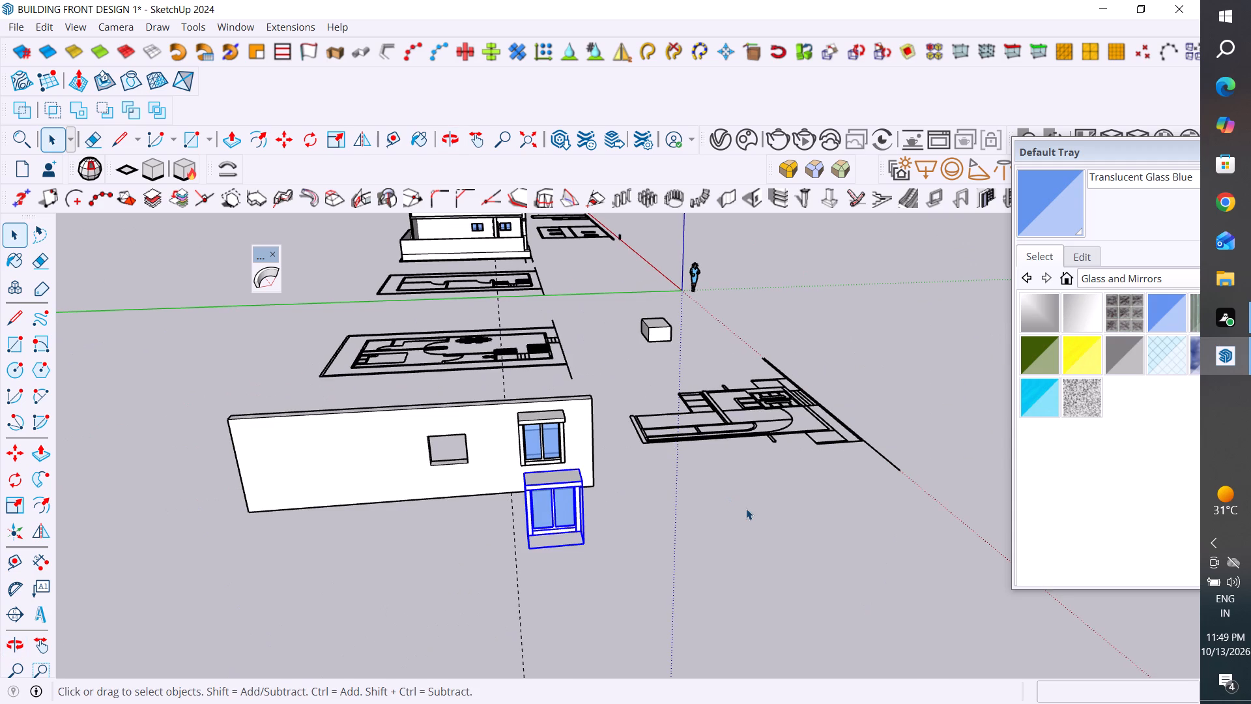
middle_drag(746, 508, 639, 517)
scroll(848, 561, down, 3)
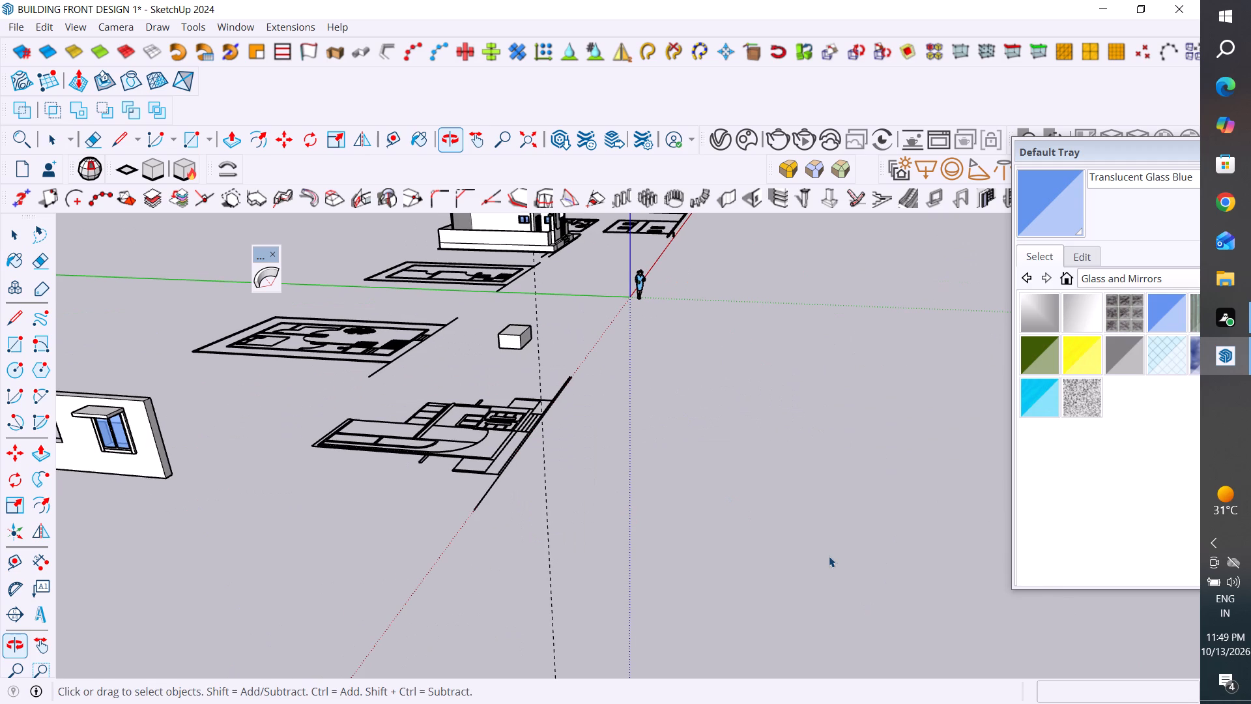
scroll(848, 561, down, 7)
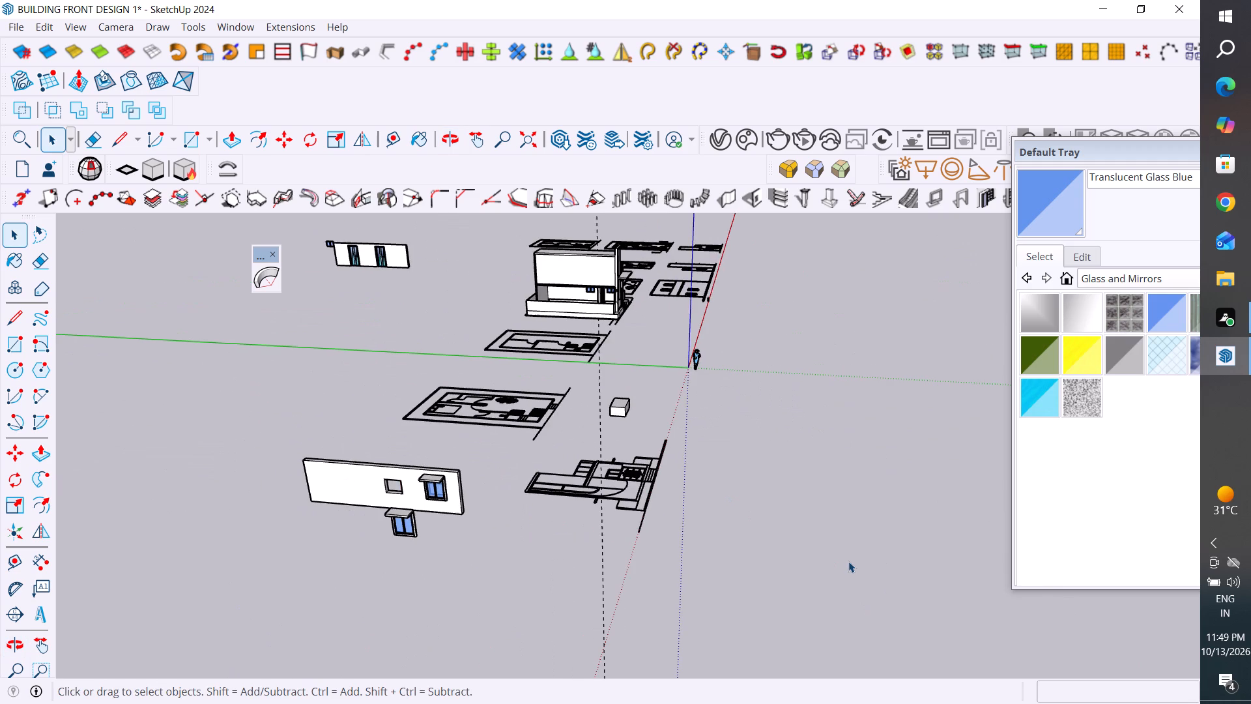
scroll(285, 502, up, 5)
scroll(454, 458, up, 4)
scroll(406, 479, up, 4)
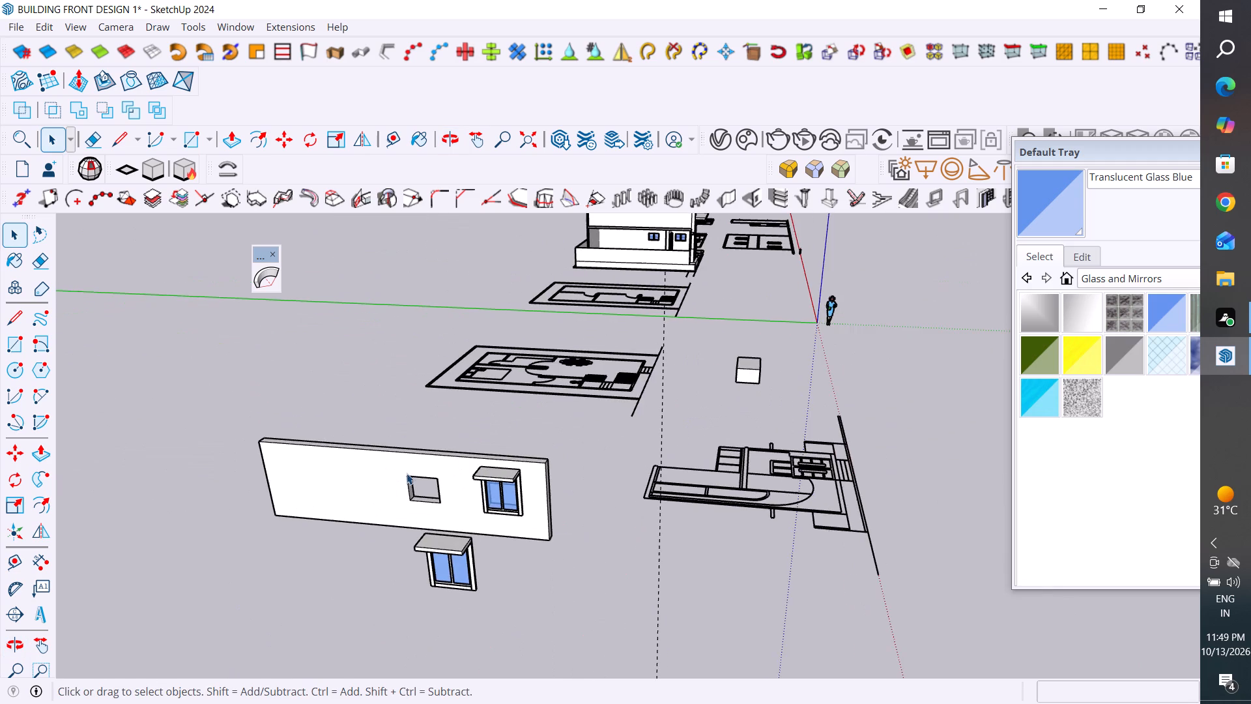
scroll(407, 473, up, 4)
middle_drag(419, 452, 409, 389)
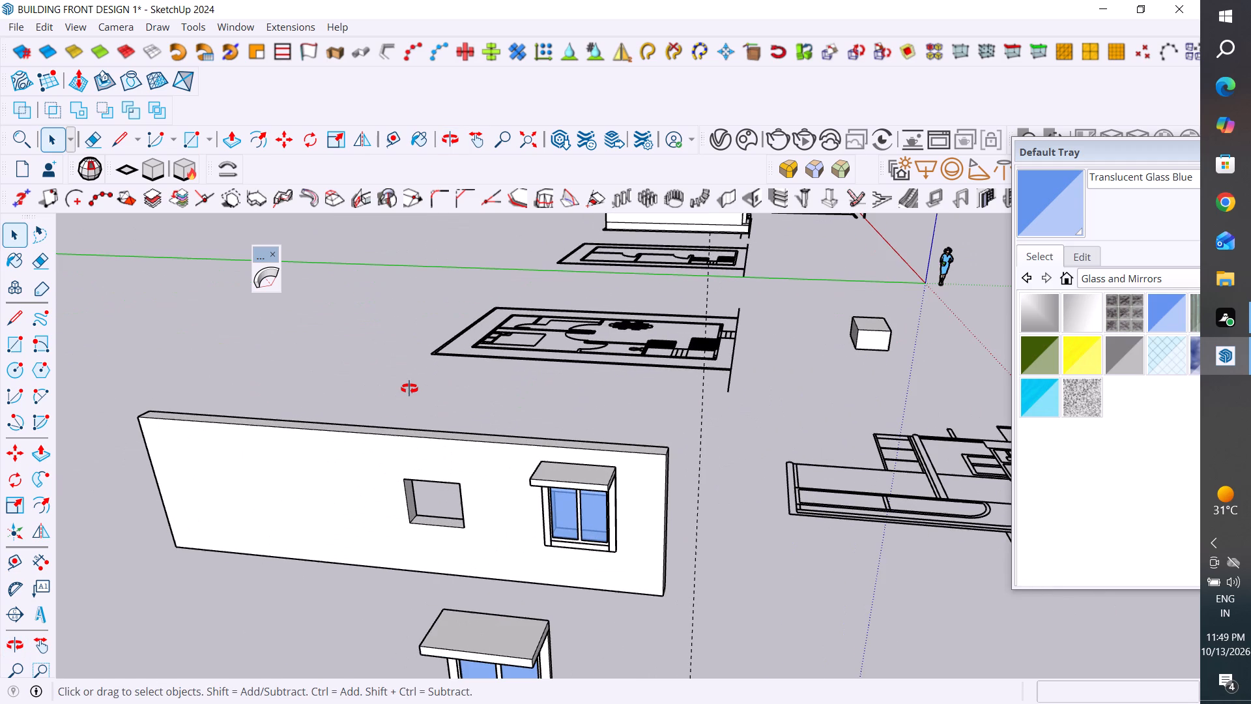
click(515, 543)
key(m)
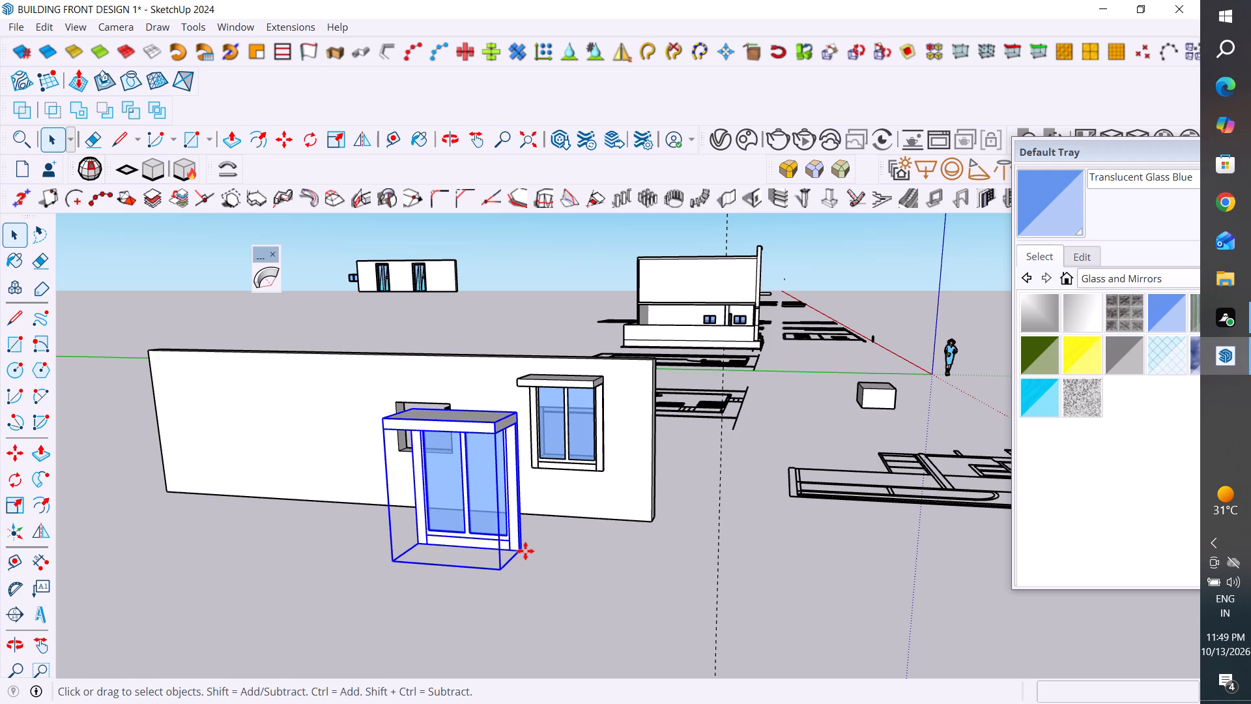
click(522, 549)
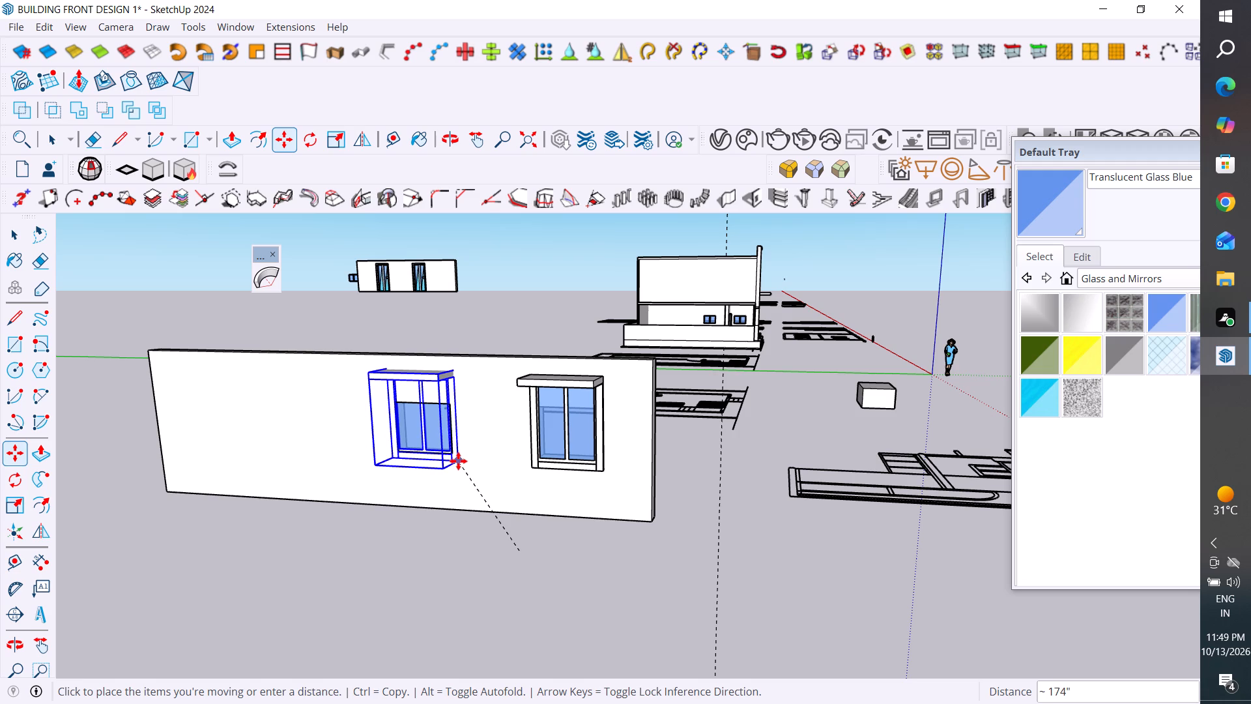
click(459, 462)
Examine the second window group's fit in its opening from the front and rear of the wall, then deselect it.
middle_drag(596, 575, 650, 619)
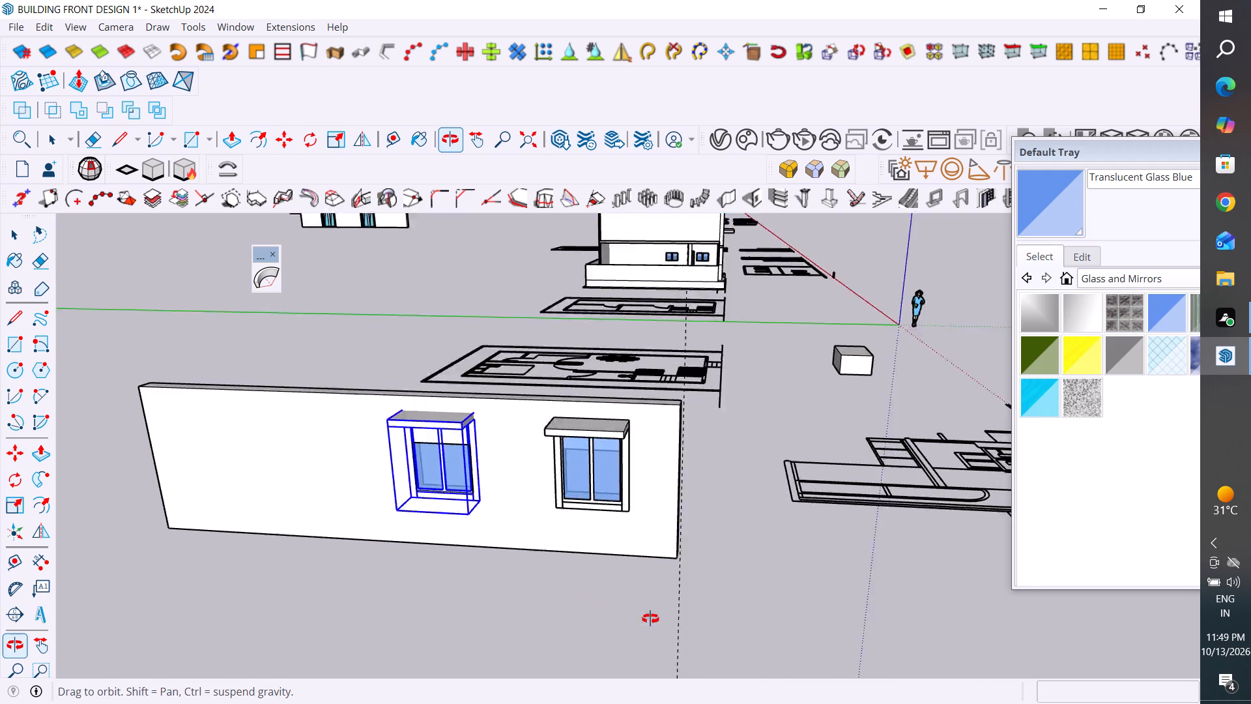
middle_drag(650, 619, 777, 600)
scroll(697, 468, up, 13)
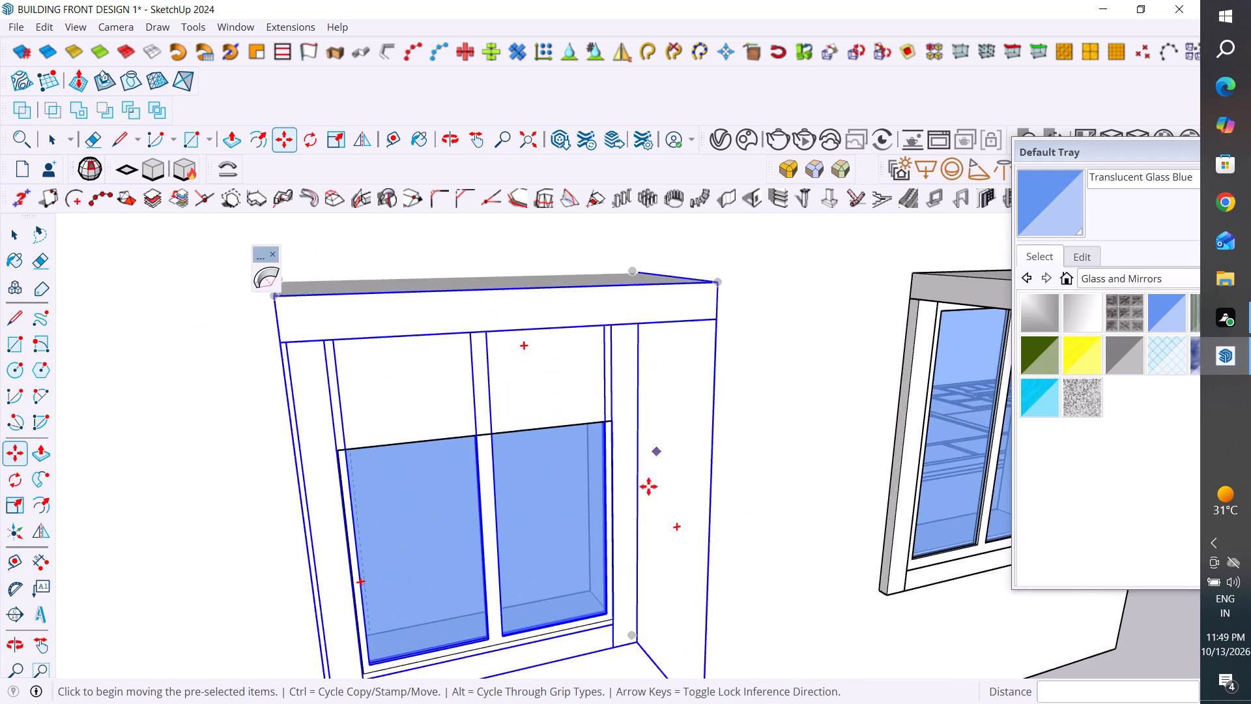
scroll(637, 518, up, 4)
scroll(653, 509, down, 5)
scroll(512, 469, down, 7)
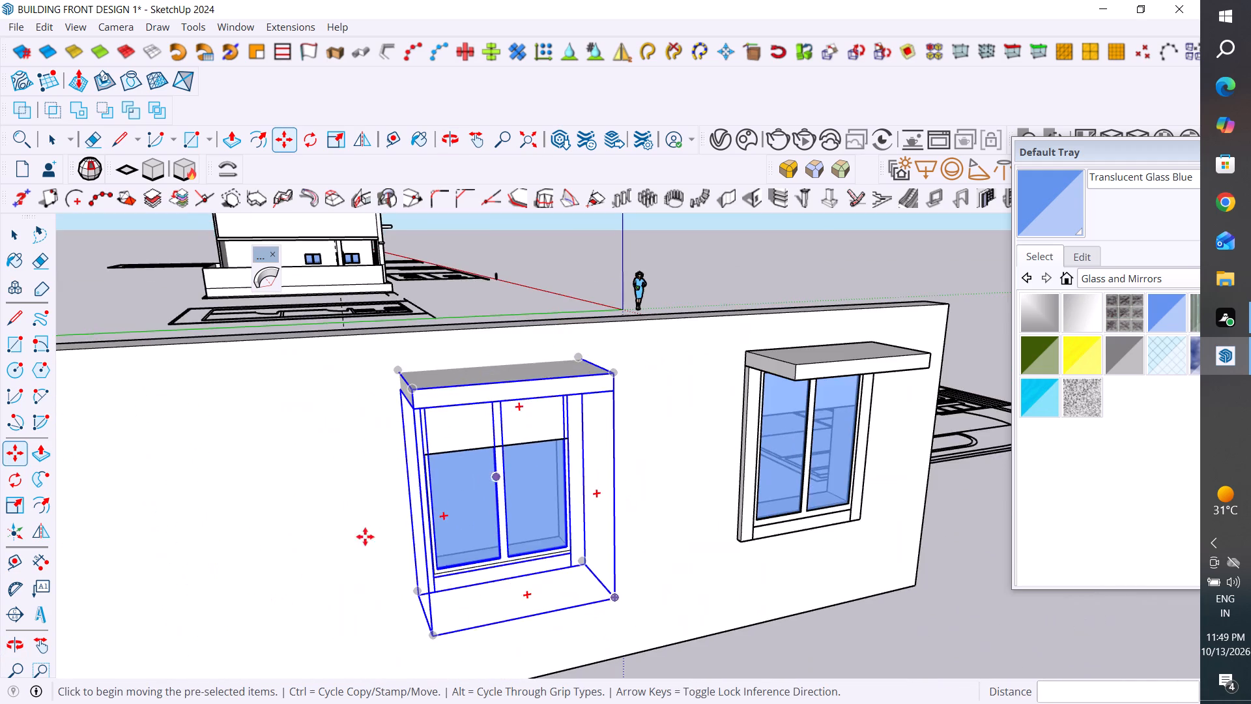
middle_drag(403, 578, 943, 591)
scroll(730, 536, up, 3)
middle_drag(730, 587, 768, 598)
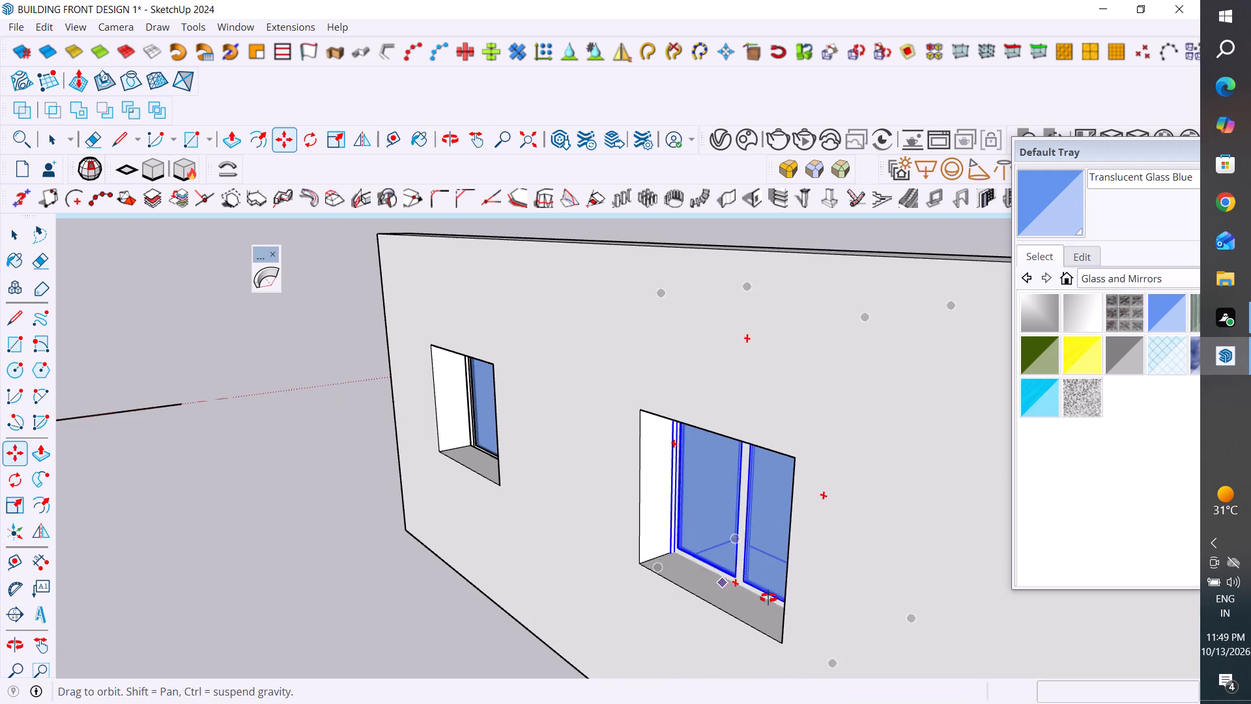
middle_drag(768, 598, 965, 505)
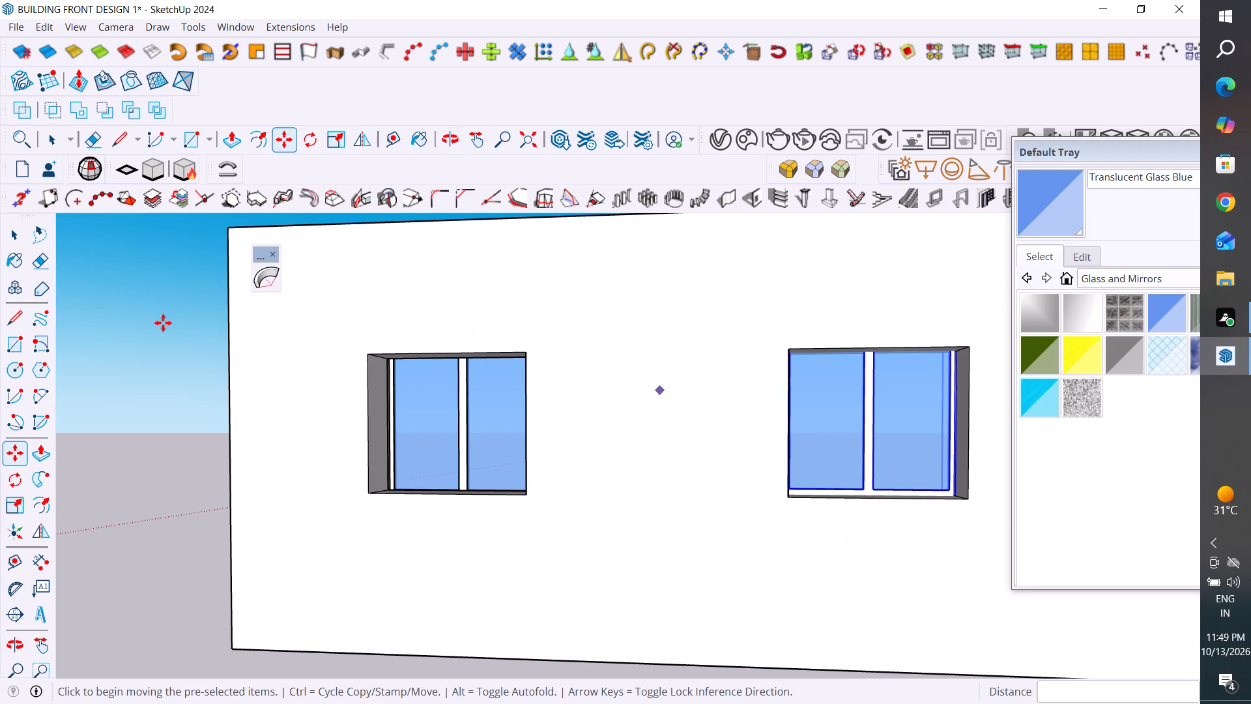
click(14, 240)
middle_drag(905, 342, 898, 262)
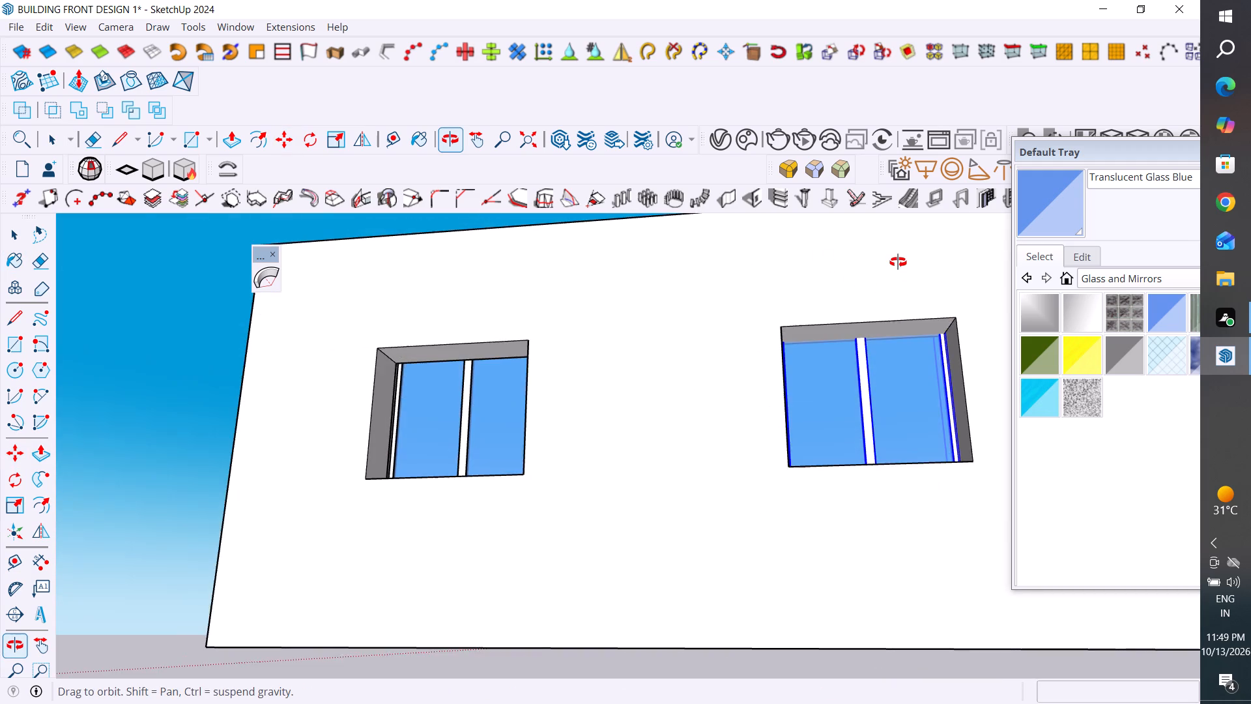
middle_drag(898, 262, 148, 379)
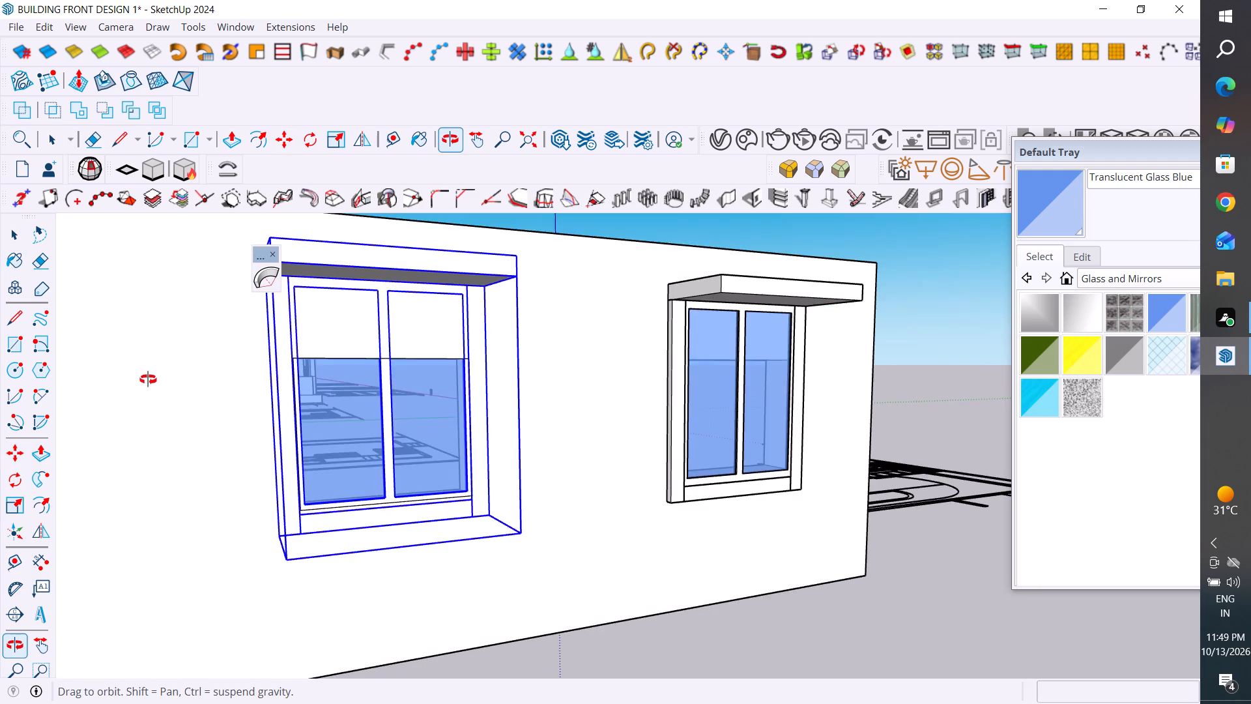
middle_drag(148, 379, 122, 472)
middle_drag(299, 434, 923, 424)
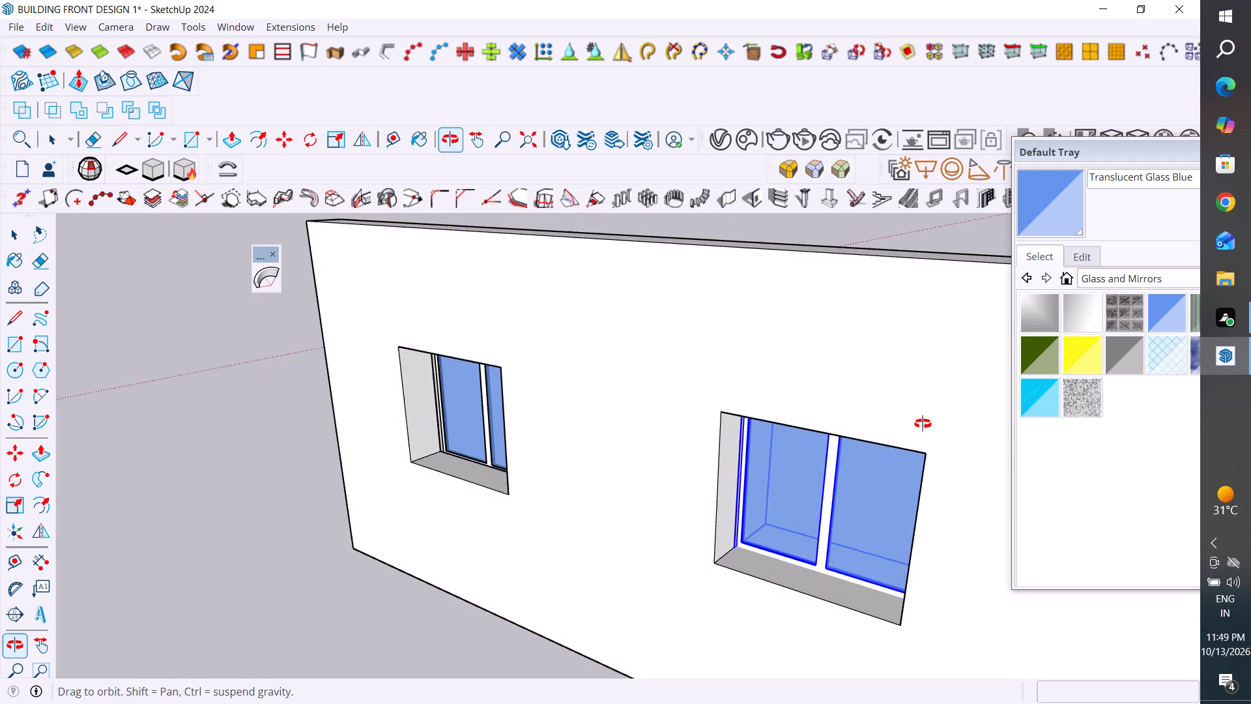
middle_drag(923, 424, 915, 323)
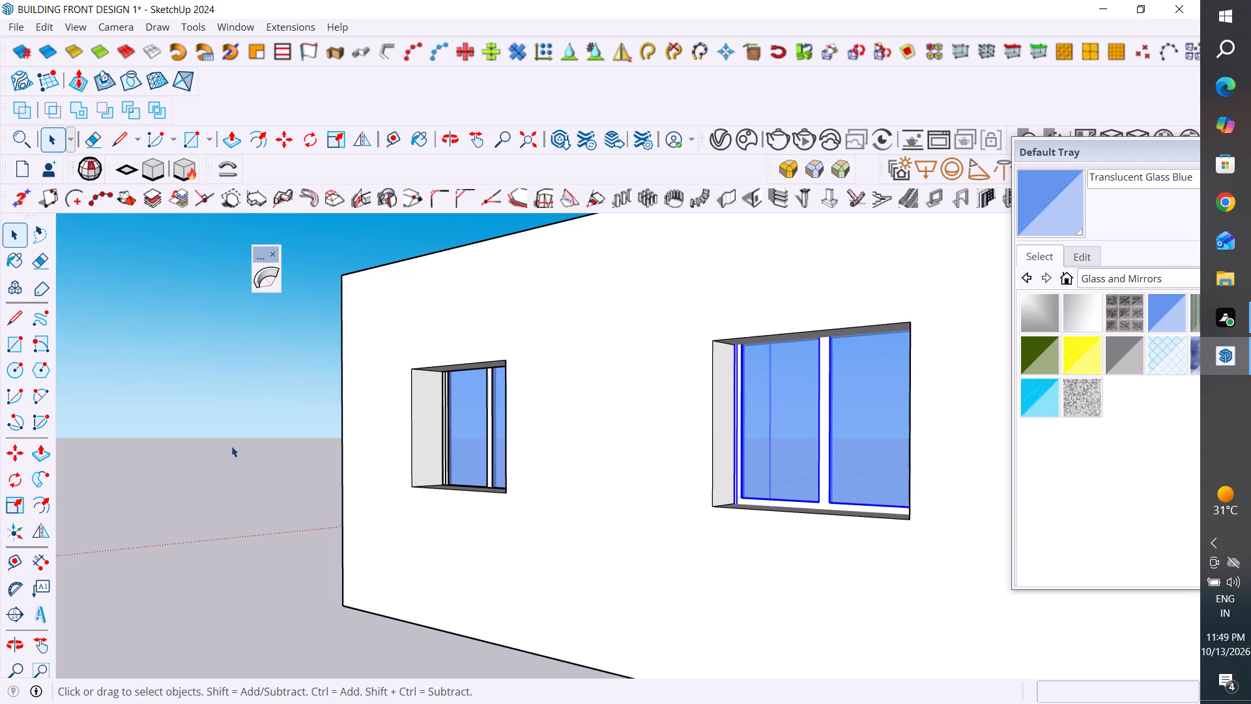
click(109, 479)
scroll(722, 561, down, 5)
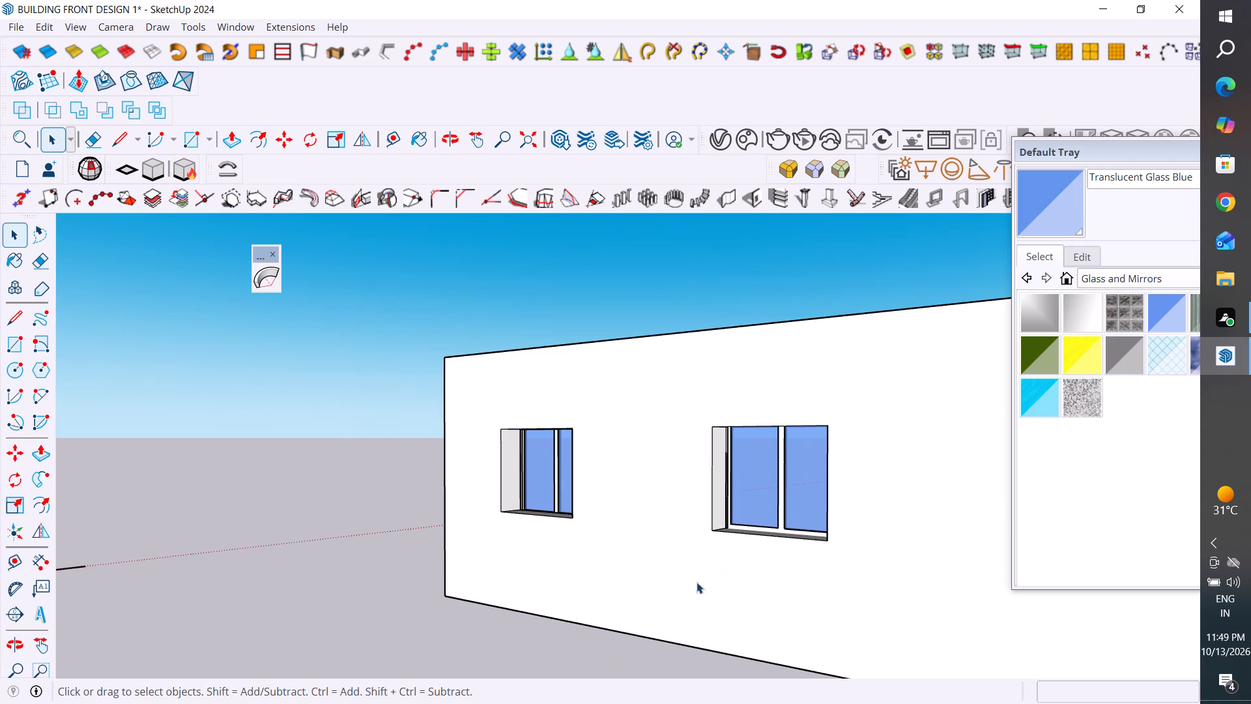
Lower the second window-and-canopy group by about 1" so its glazing meets the sill of the opening.
middle_drag(781, 557, 904, 605)
scroll(854, 529, up, 8)
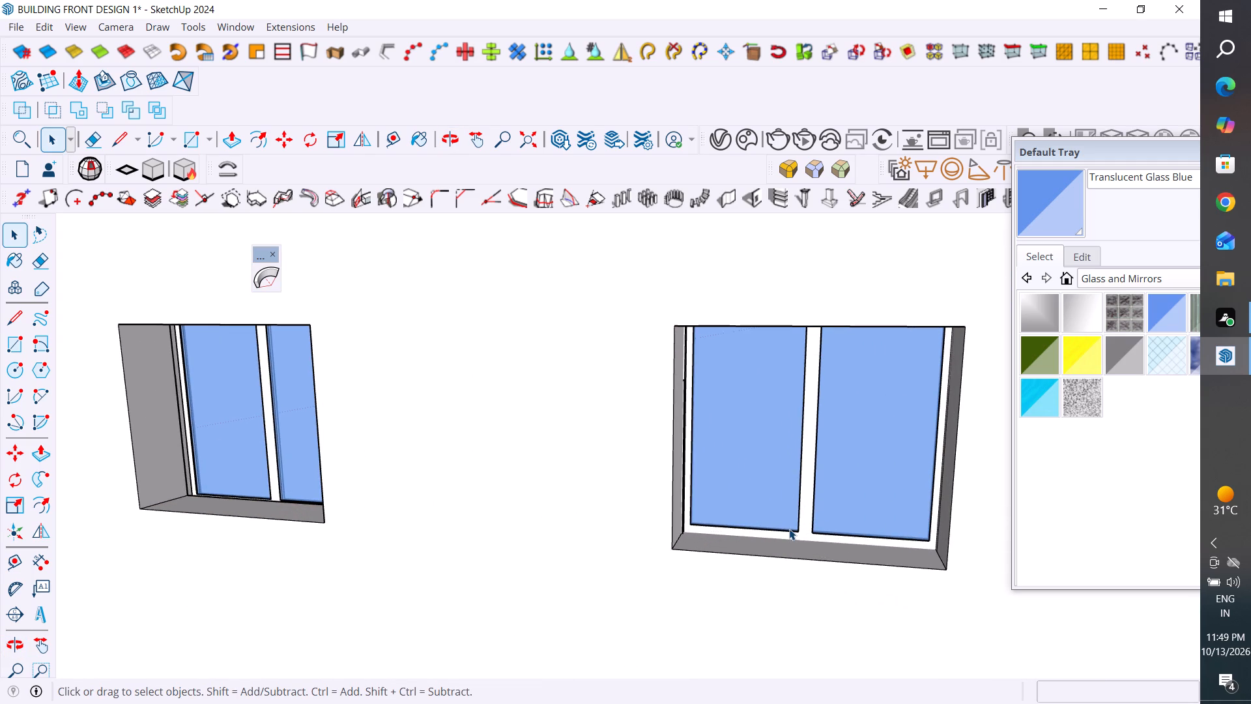
click(789, 529)
key(m)
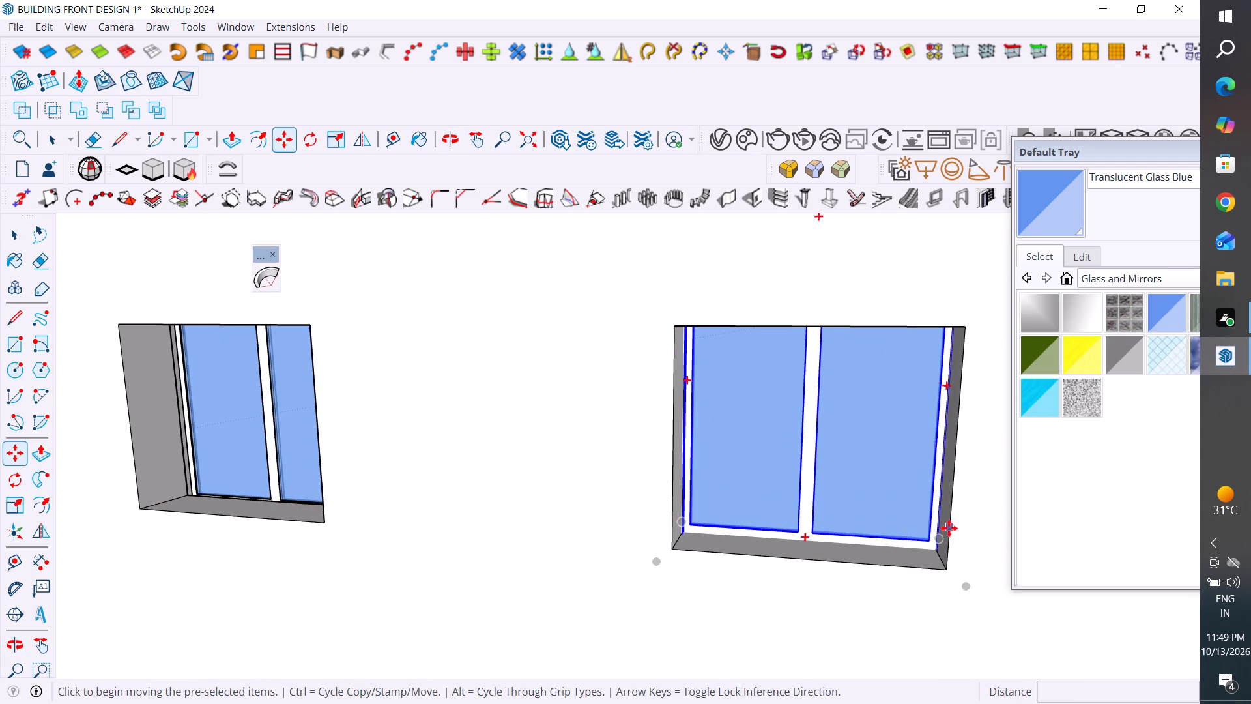
scroll(942, 529, up, 1)
click(781, 532)
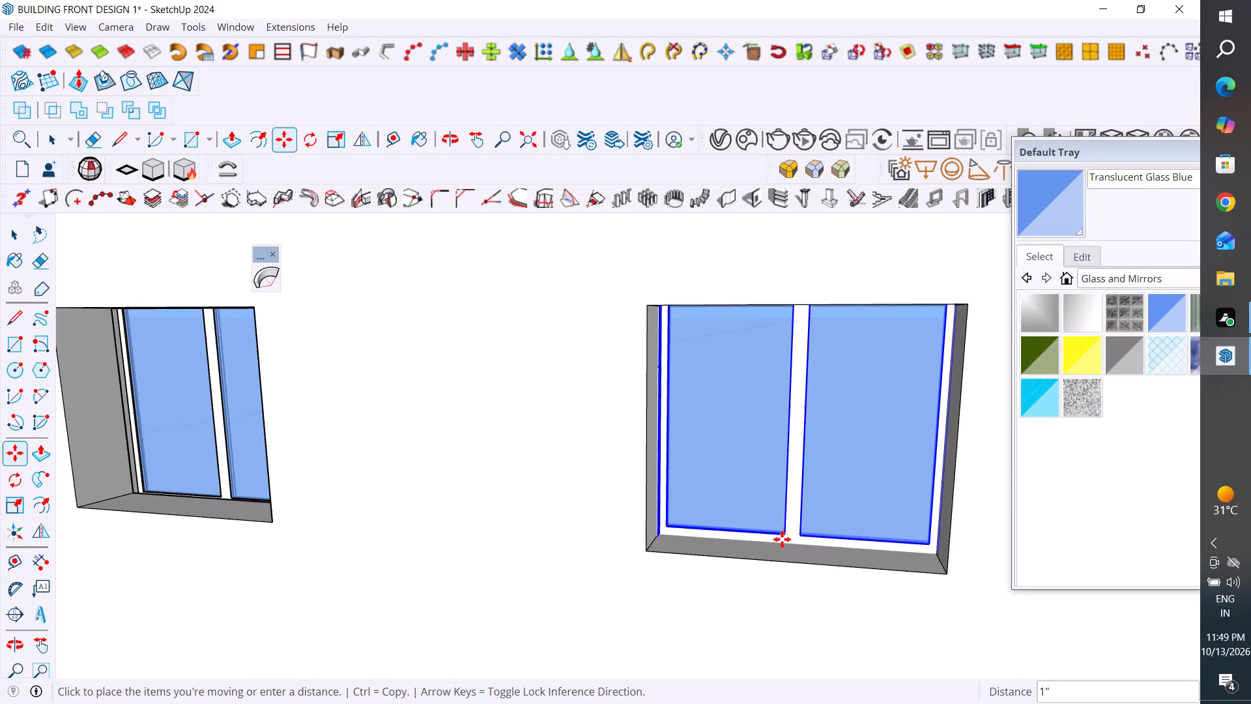
middle_drag(788, 522, 869, 413)
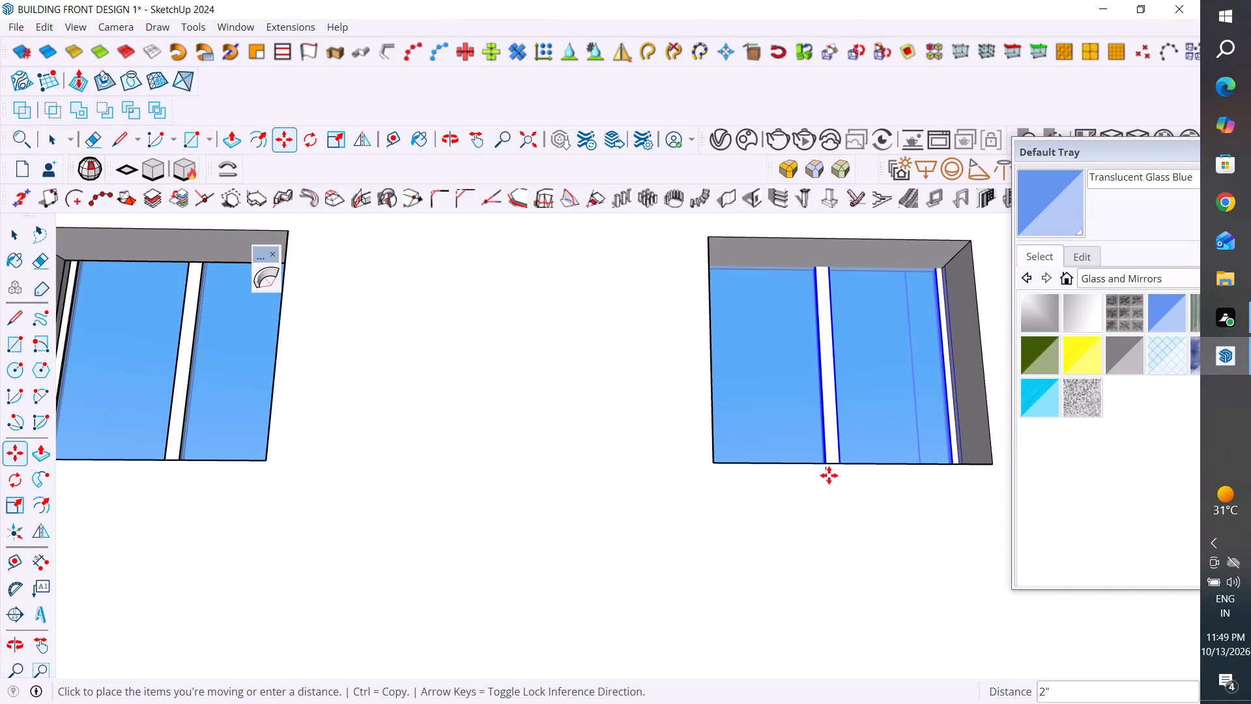
middle_drag(825, 467, 843, 663)
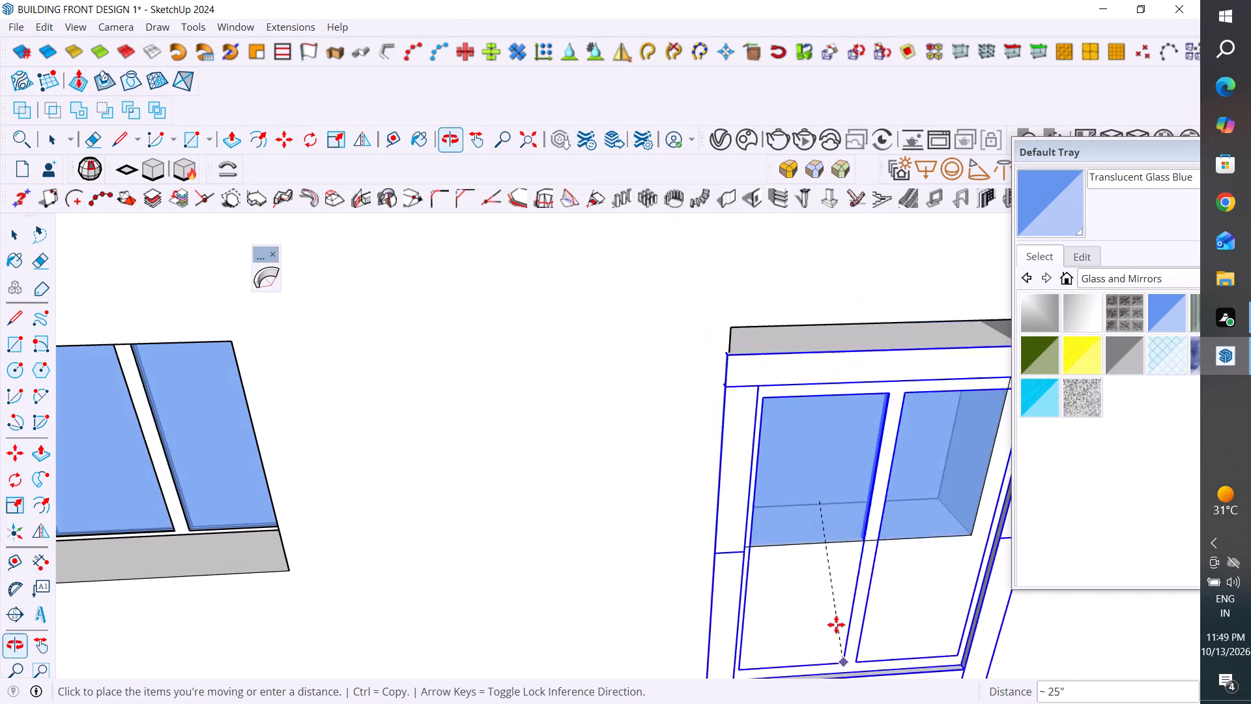
scroll(824, 508, up, 11)
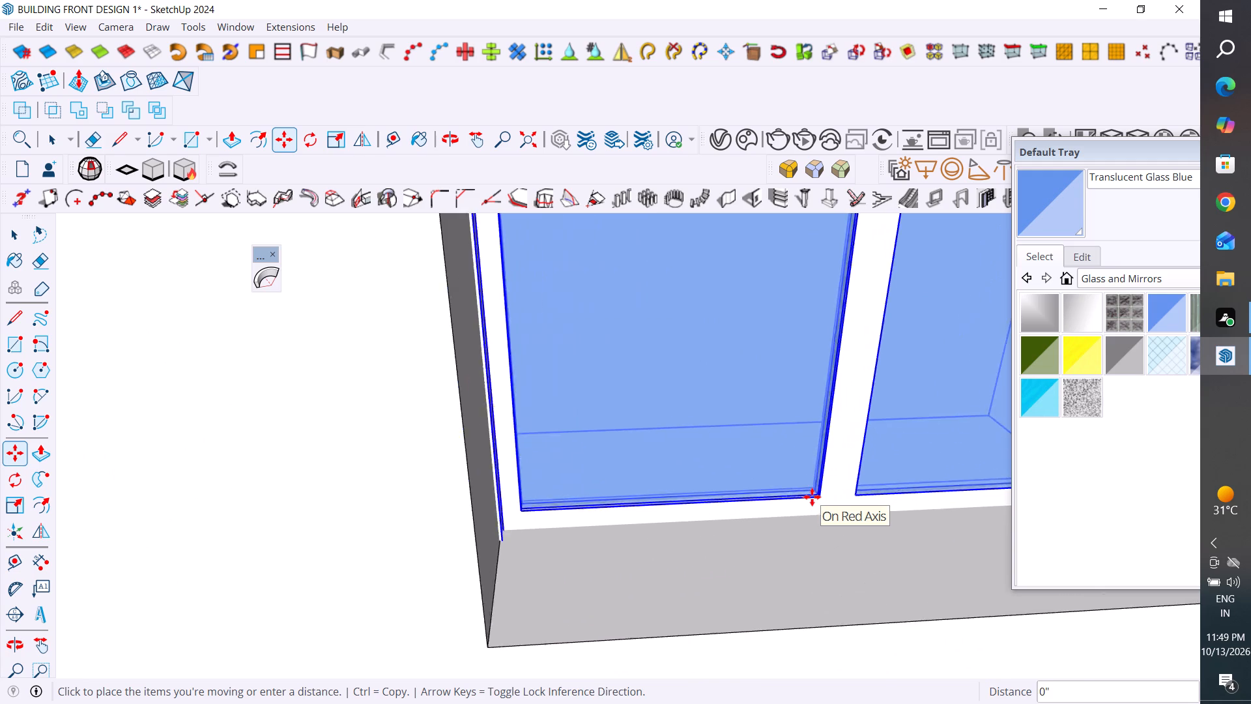
scroll(812, 497, up, 12)
middle_drag(812, 496, 872, 351)
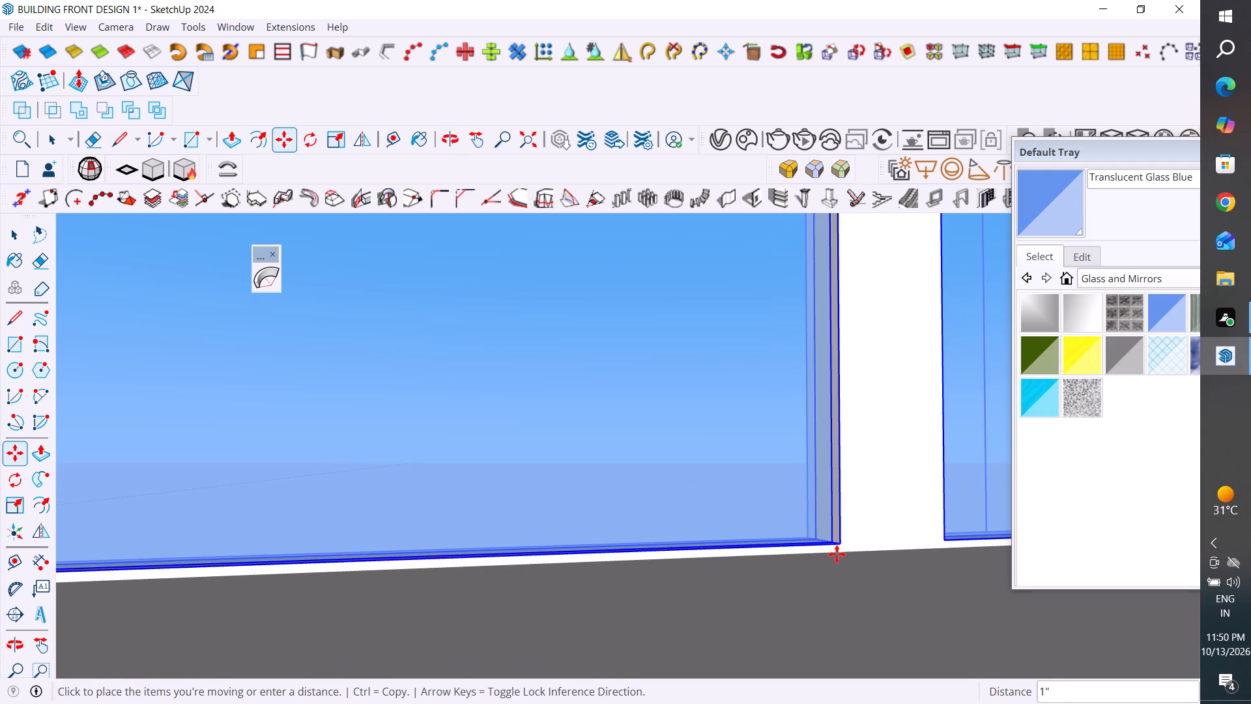
click(831, 555)
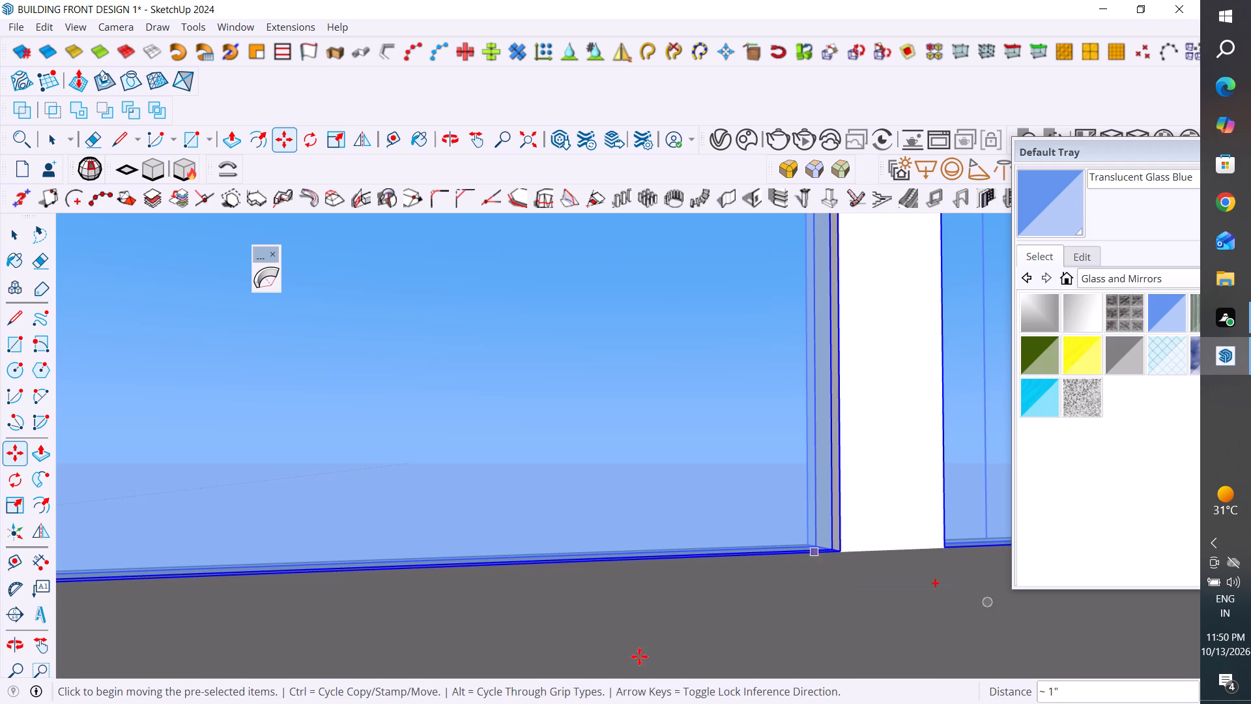
scroll(639, 656, down, 20)
scroll(639, 656, down, 10)
middle_drag(715, 531, 674, 538)
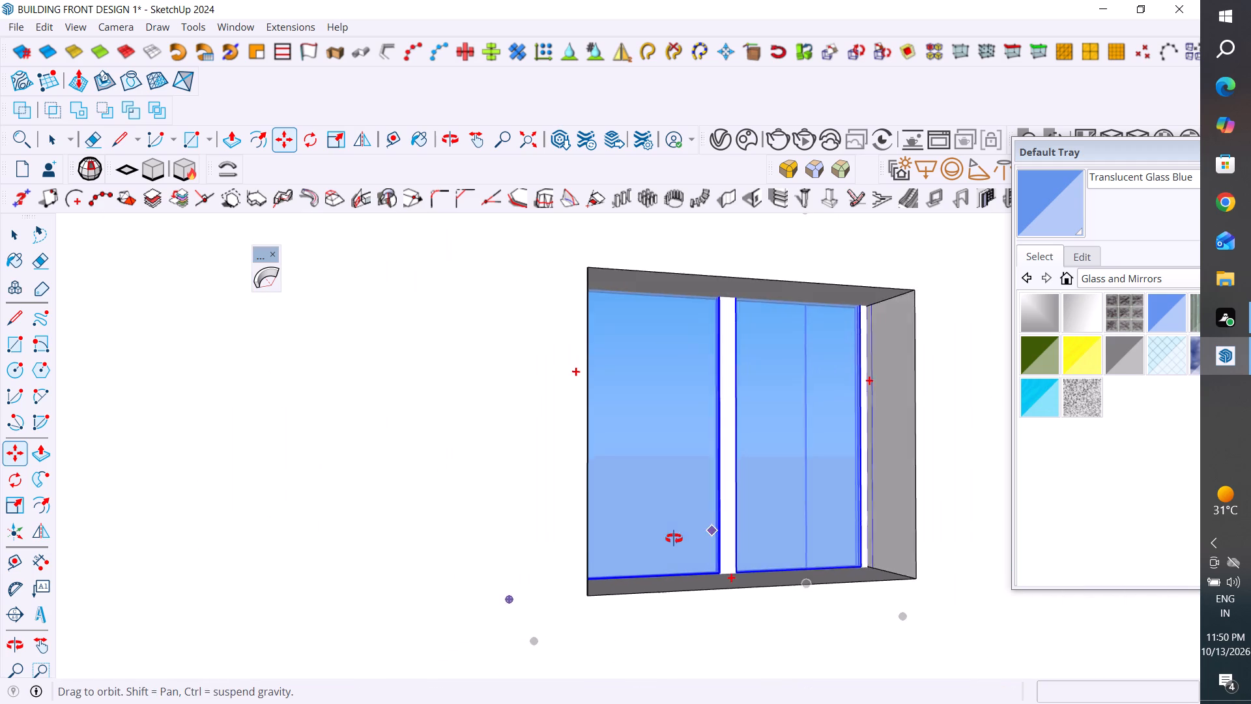
middle_drag(674, 538, 651, 581)
click(16, 237)
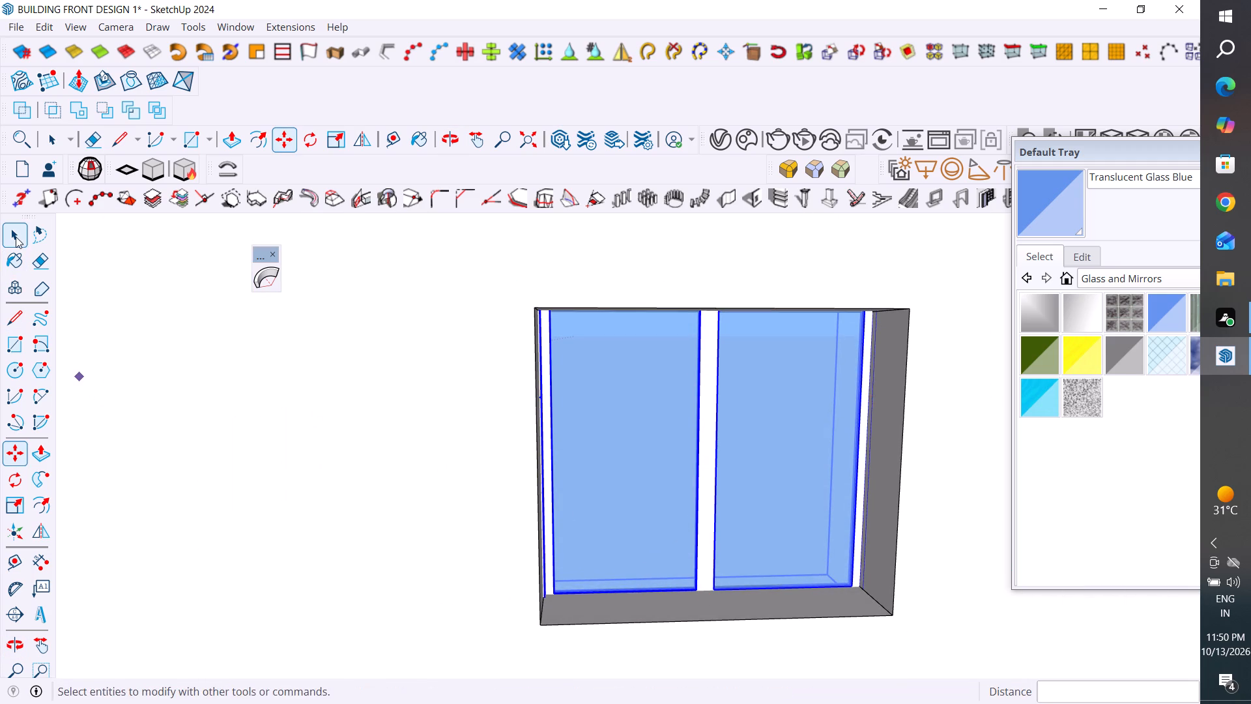
Open the wall group and push the top face of the second window's opening up 15" using Push/Pull.
scroll(777, 673, down, 7)
scroll(731, 511, down, 5)
middle_drag(768, 487, 792, 327)
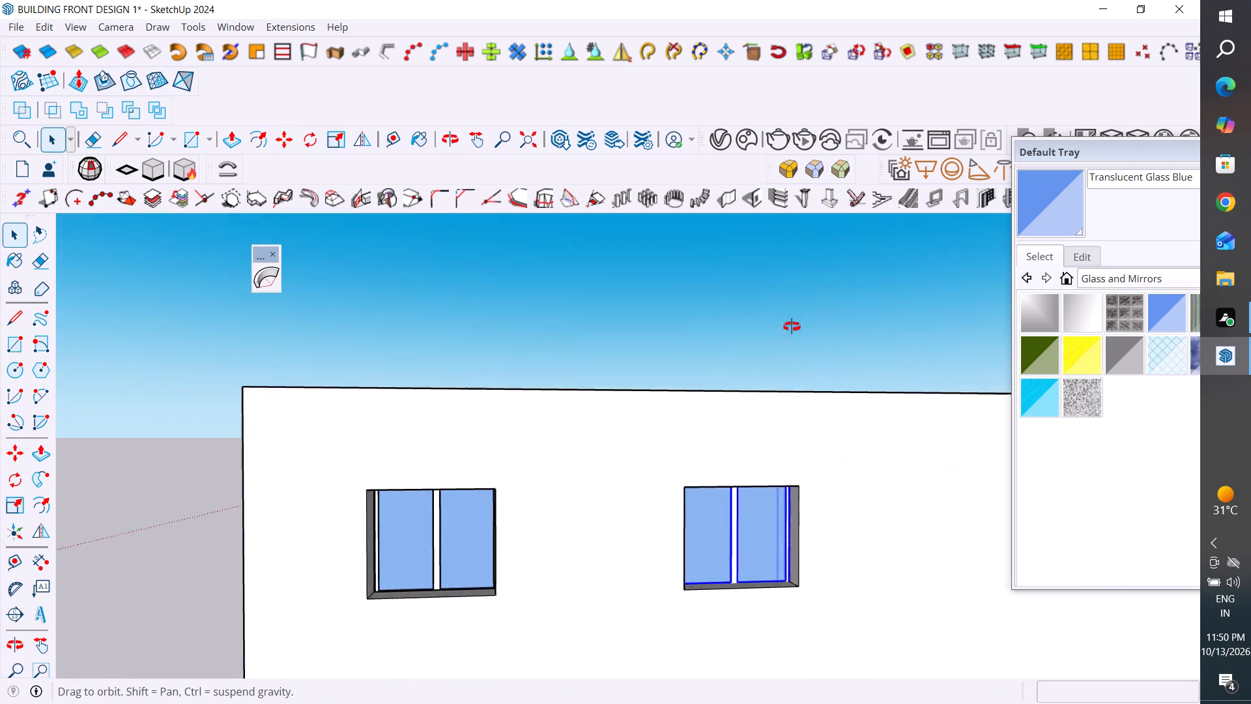
middle_drag(792, 327, 763, 269)
scroll(756, 409, up, 3)
middle_drag(758, 441, 768, 402)
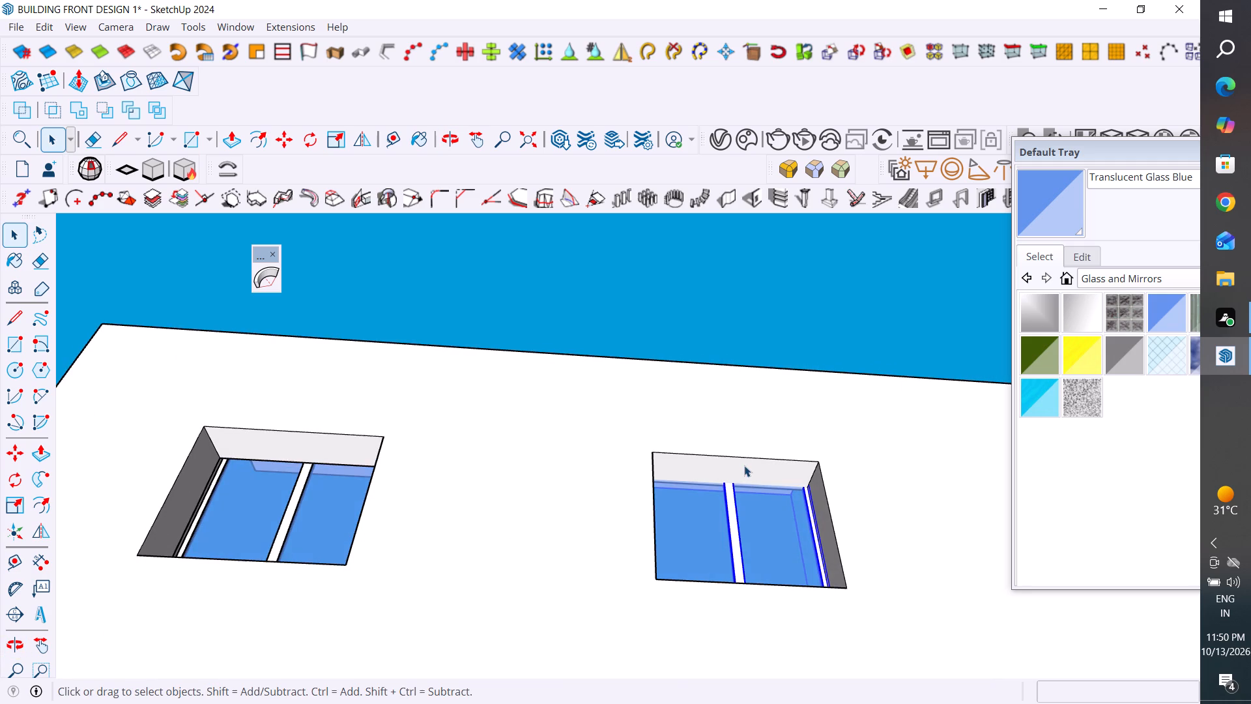
triple_click(747, 462)
click(759, 474)
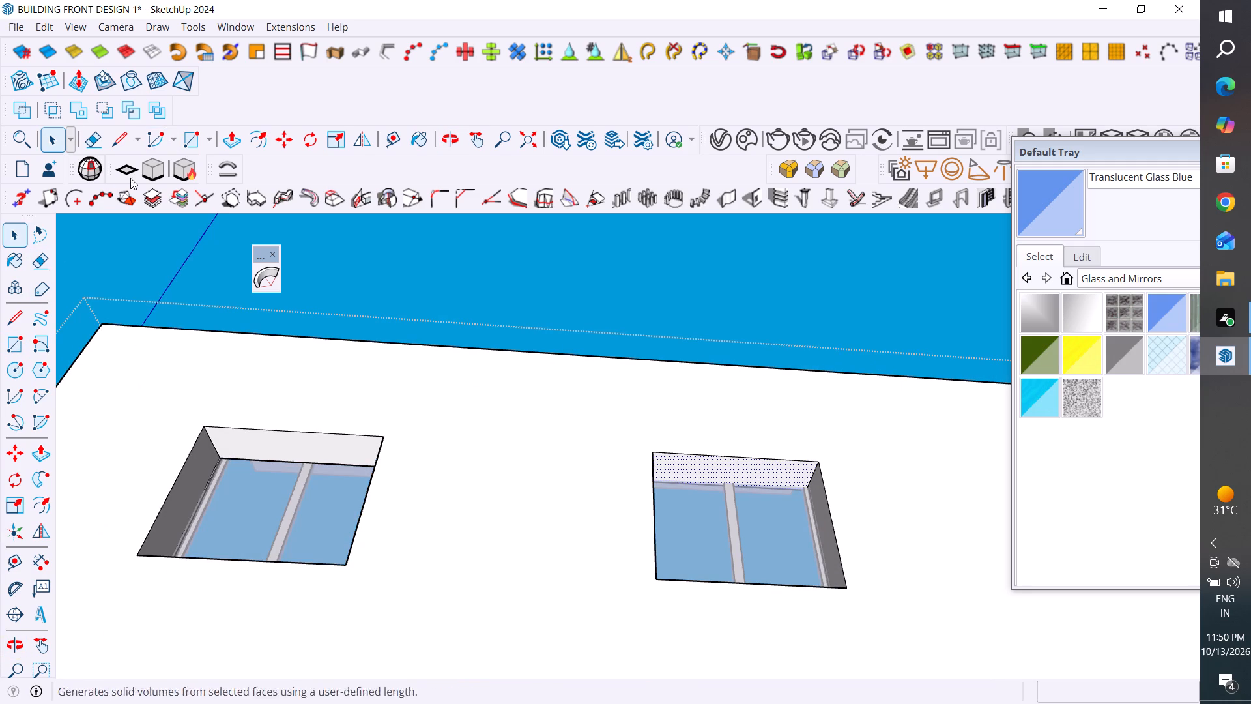
click(228, 139)
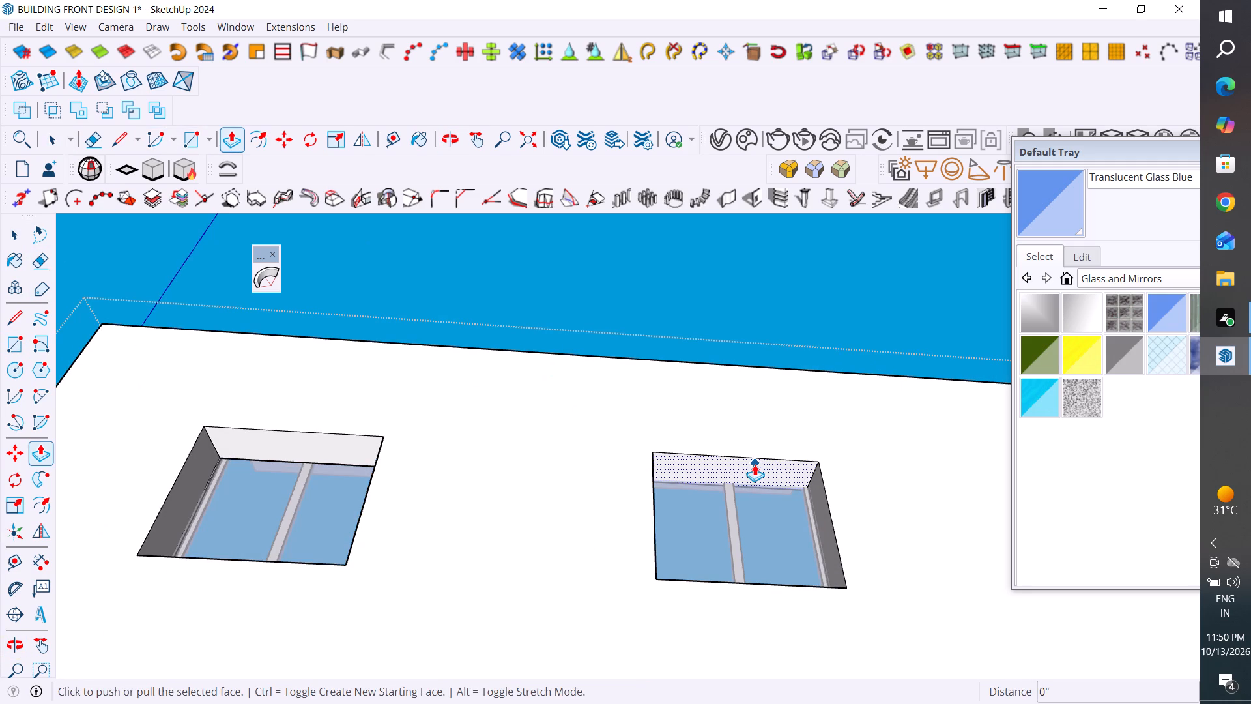
click(755, 464)
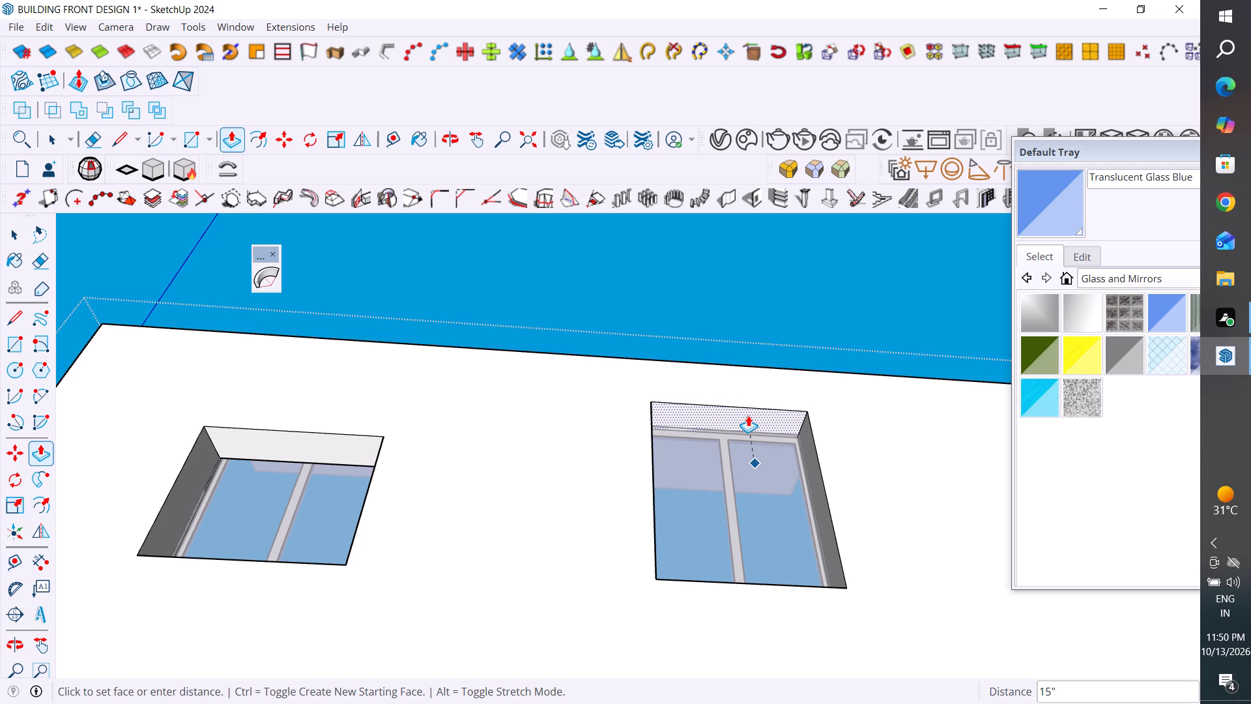
click(748, 415)
middle_drag(795, 429, 796, 521)
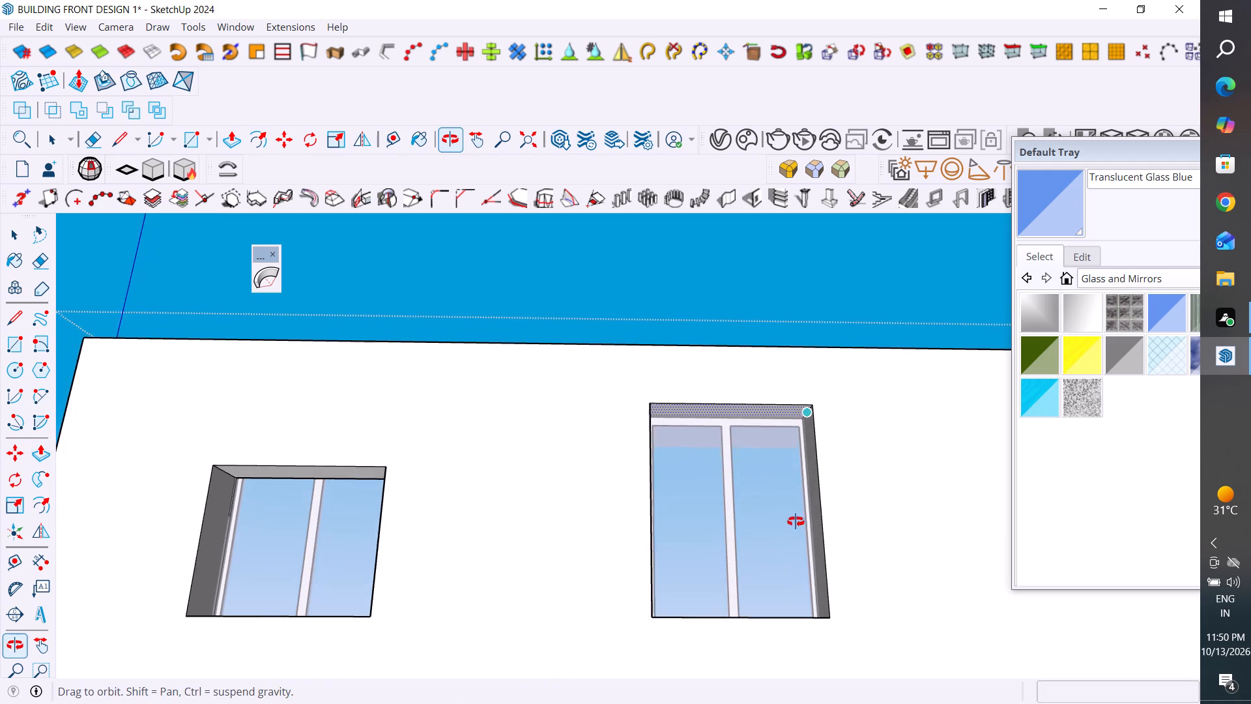
middle_drag(796, 521, 748, 636)
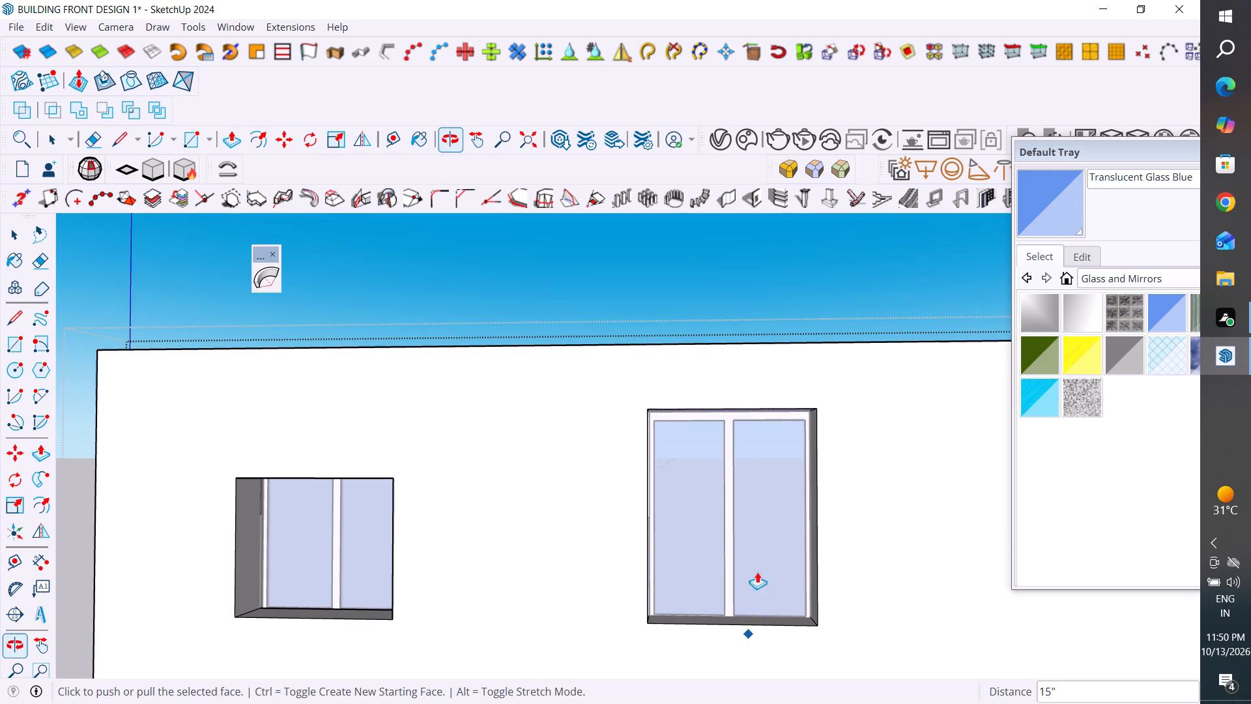
scroll(747, 412, up, 3)
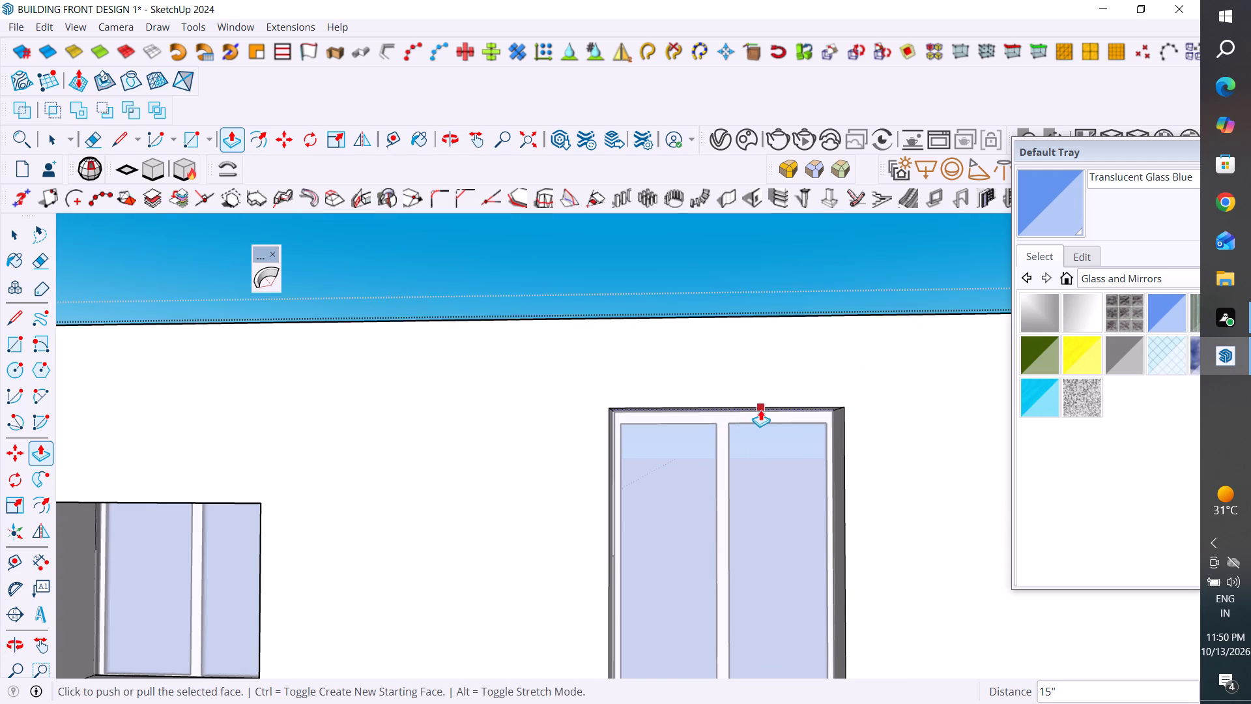
Close the wall group and shift the second window-and-canopy group about 9" toward the top corner of its enlarged opening.
click(15, 235)
click(360, 278)
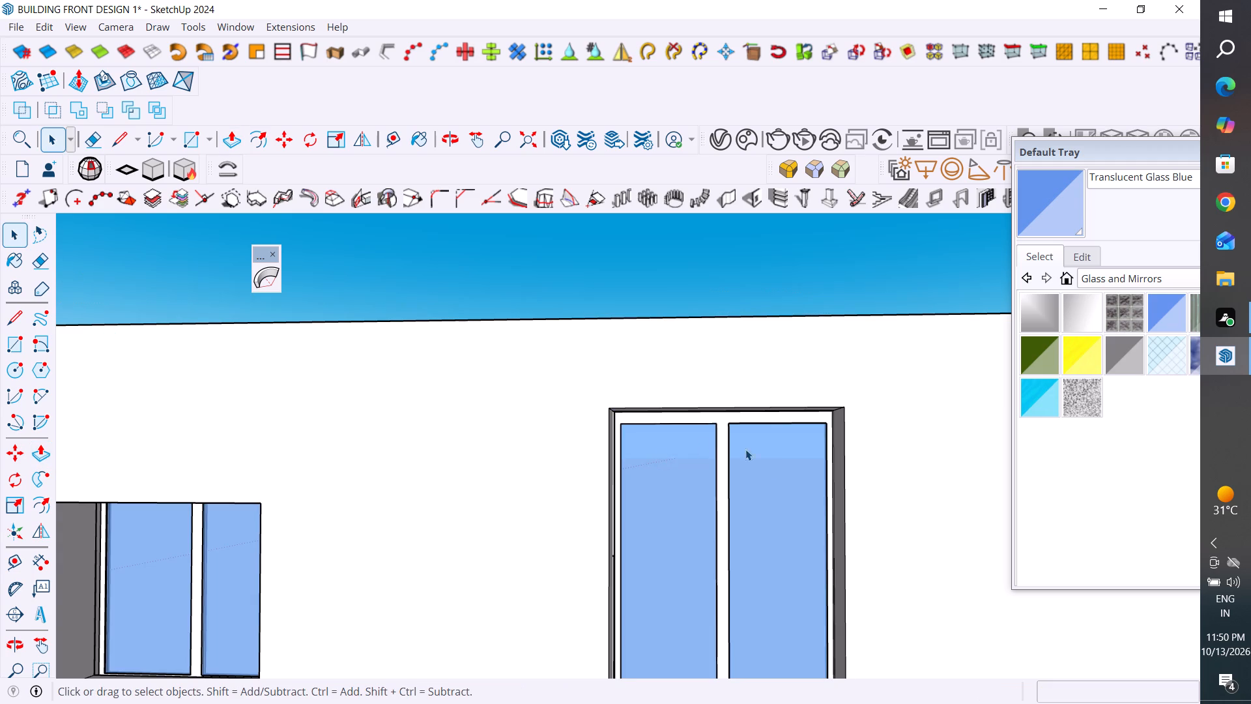
scroll(756, 420, down, 2)
click(731, 540)
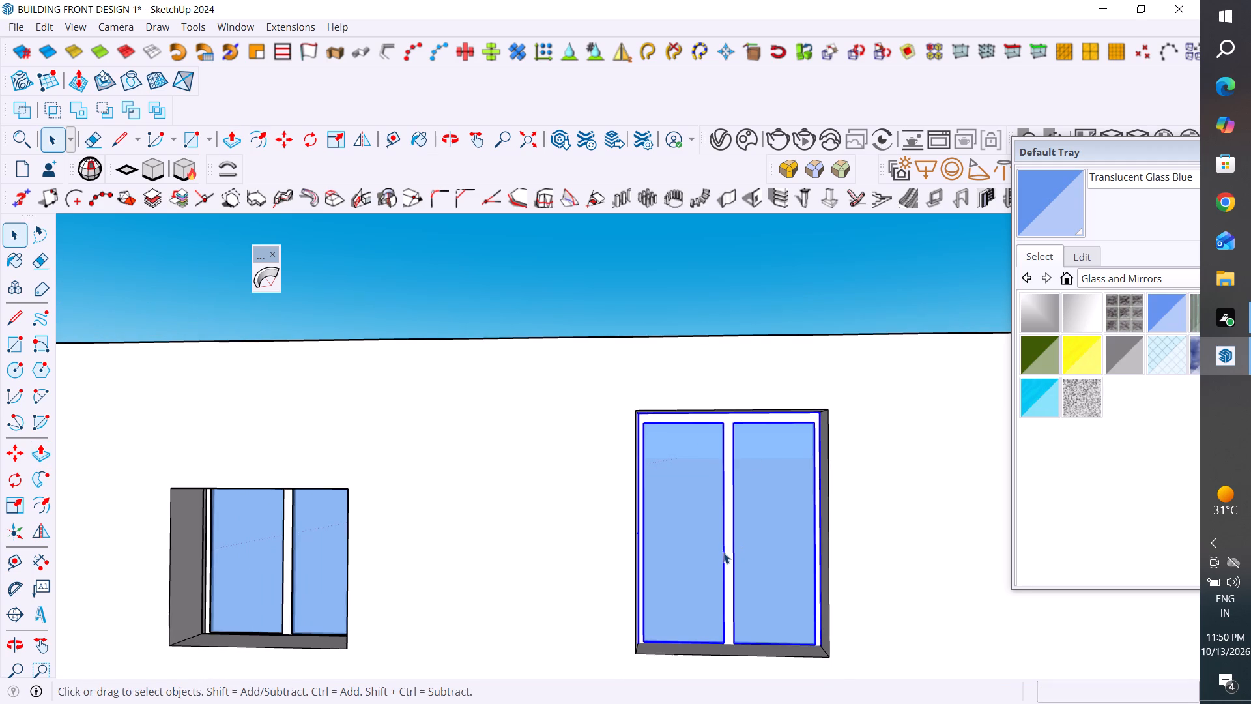
middle_click(723, 555)
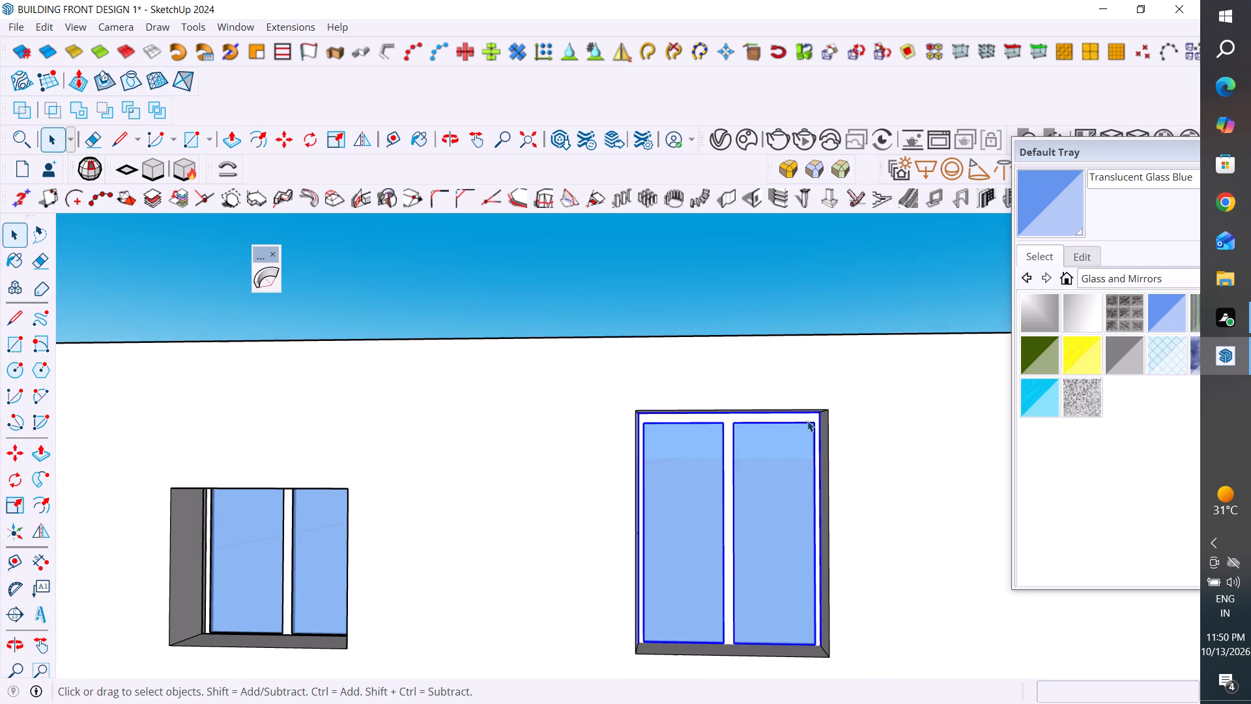
key(m)
click(812, 427)
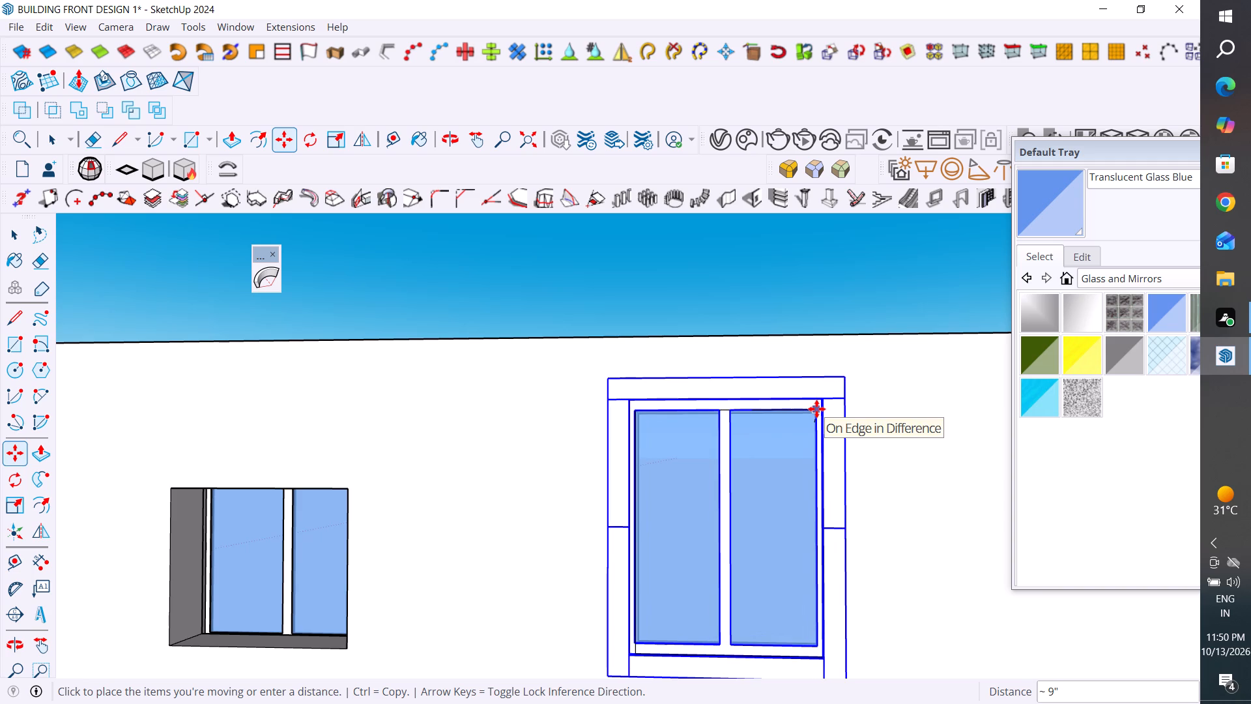
click(816, 409)
Move the second window-and-canopy group 11" outward through the wall so its frame and canopy sit on the front side.
middle_drag(819, 675, 578, 668)
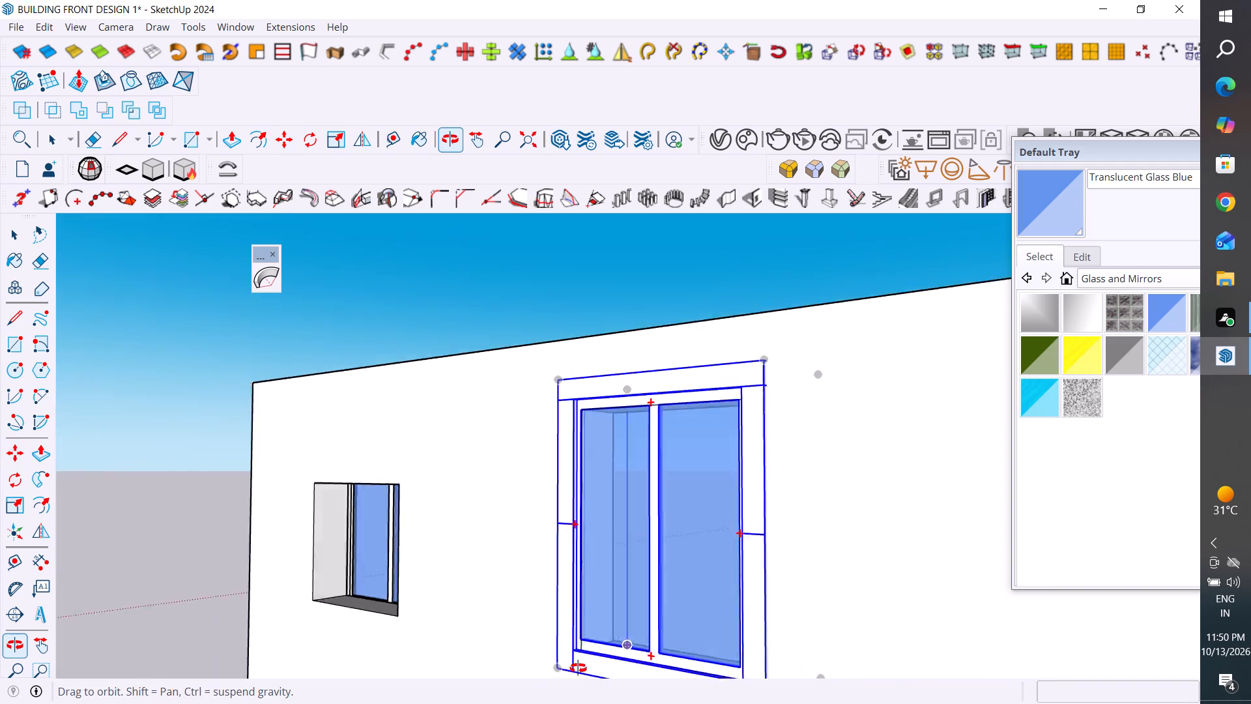
middle_drag(578, 668, 514, 686)
scroll(575, 437, down, 6)
middle_drag(534, 508, 407, 559)
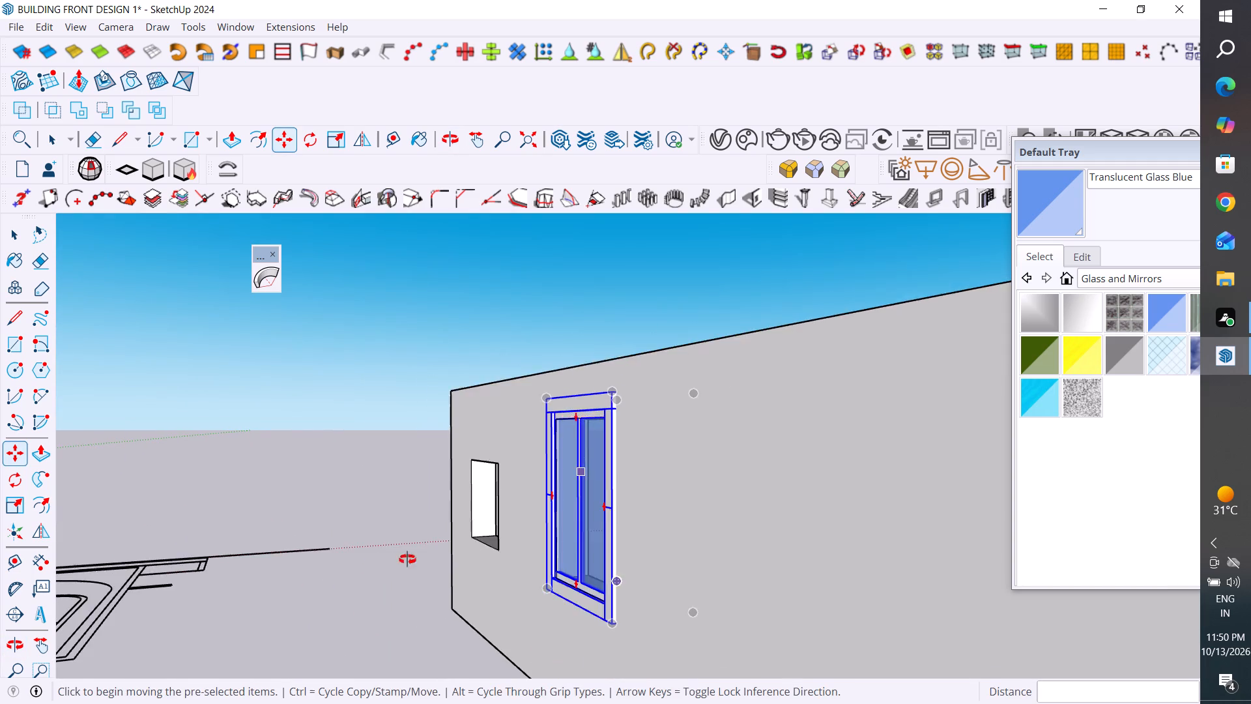
middle_drag(407, 559, 306, 564)
key(m)
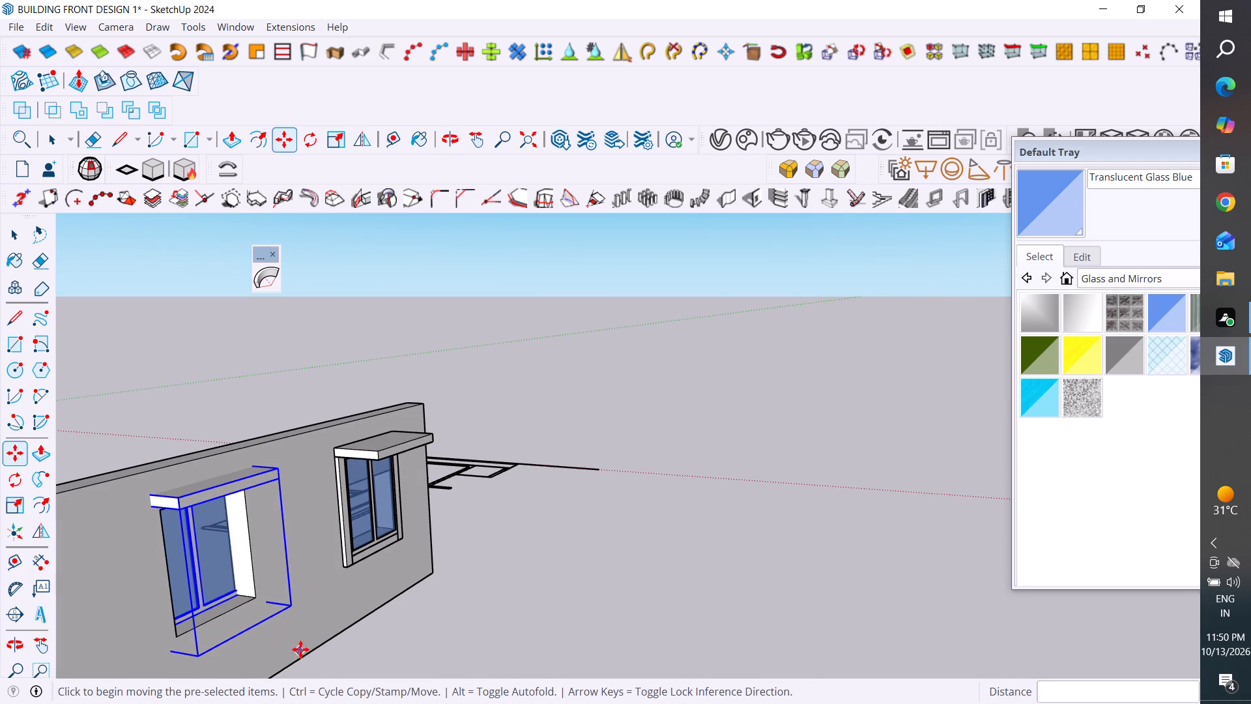
click(291, 603)
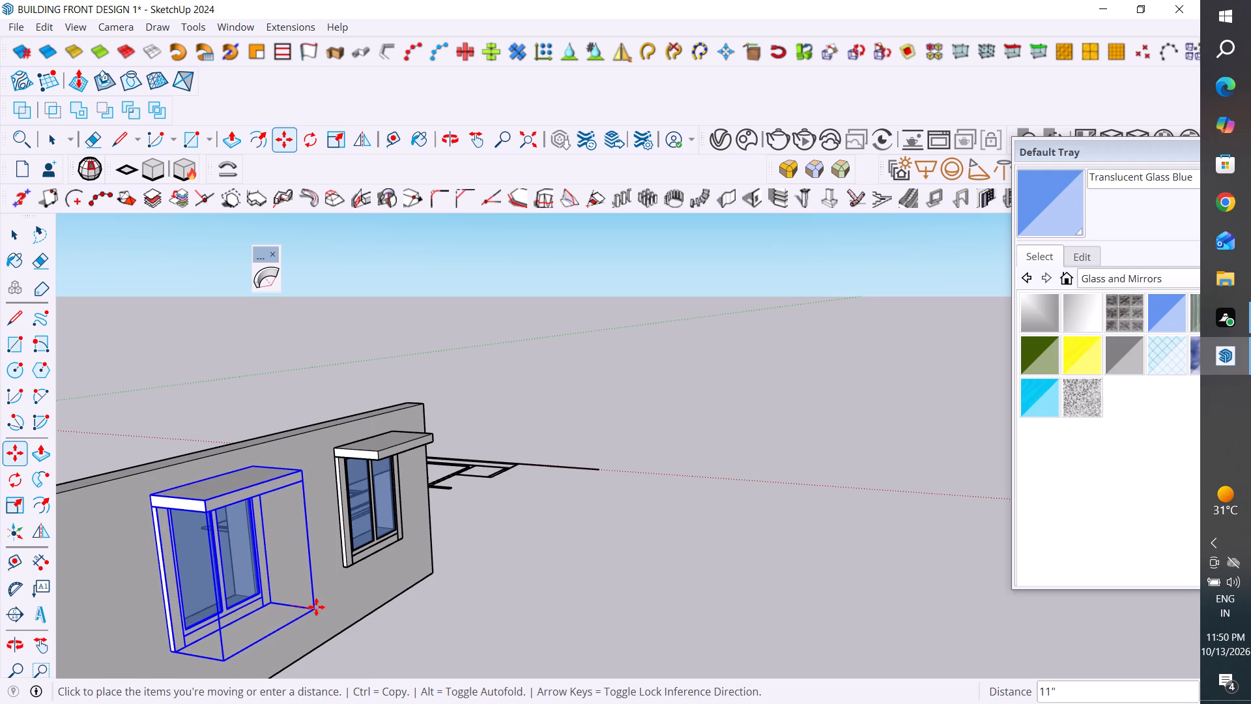
click(316, 607)
click(18, 235)
click(339, 351)
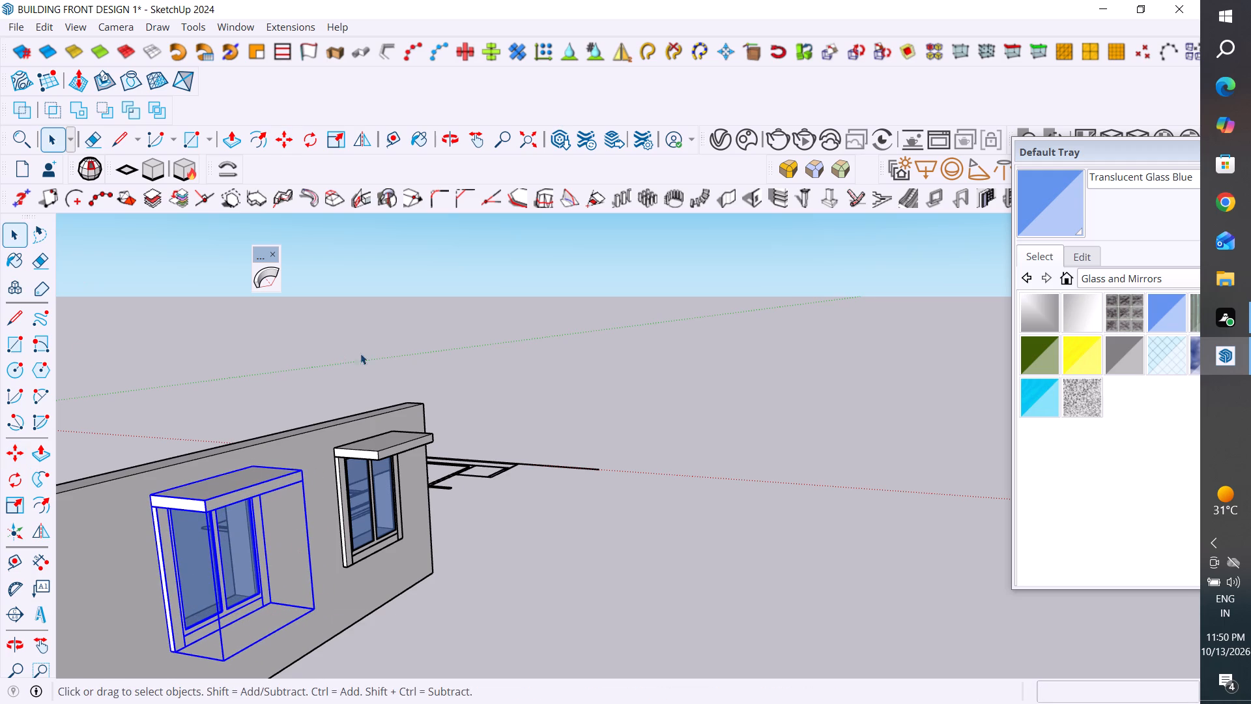
Examine how both window-and-canopy groups sit on the front of the wall and check the overall model.
scroll(646, 400, down, 3)
middle_drag(616, 449, 345, 540)
scroll(347, 410, up, 8)
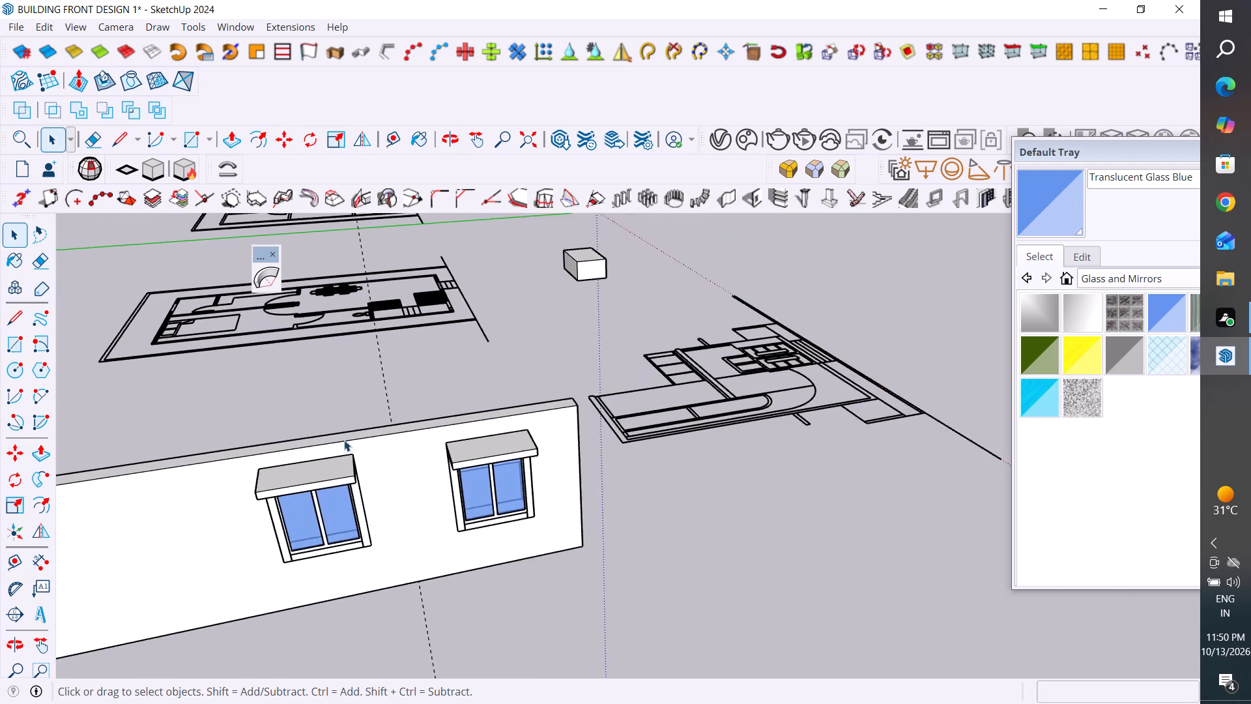
middle_drag(347, 489, 374, 427)
middle_drag(539, 480, 519, 514)
scroll(536, 488, up, 1)
scroll(489, 445, down, 5)
middle_drag(480, 505, 846, 588)
scroll(553, 520, down, 5)
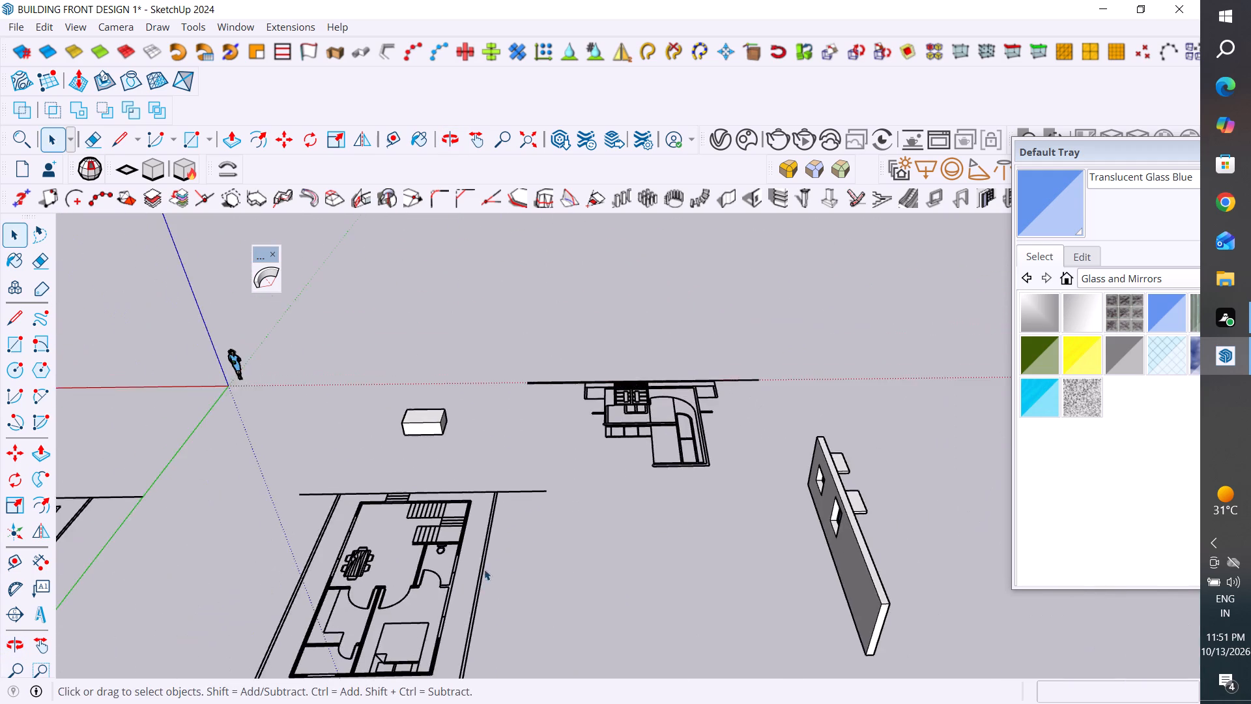
Open the wall group and push the first opening's top face up 15" to match the second opening's head, then close the group.
middle_drag(533, 613, 839, 597)
scroll(744, 349, up, 8)
middle_drag(747, 400, 820, 396)
scroll(902, 380, up, 4)
middle_drag(762, 424, 831, 215)
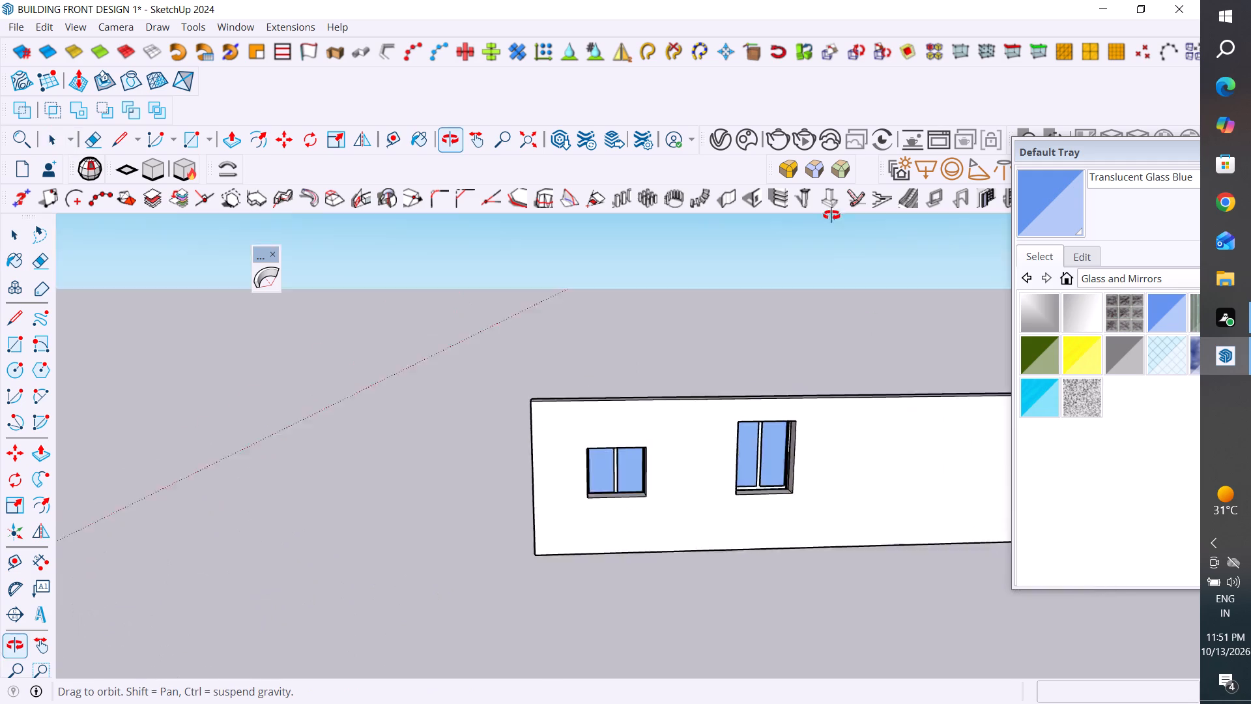
middle_drag(831, 215, 819, 204)
scroll(748, 431, up, 3)
scroll(603, 409, up, 4)
middle_drag(604, 435, 617, 386)
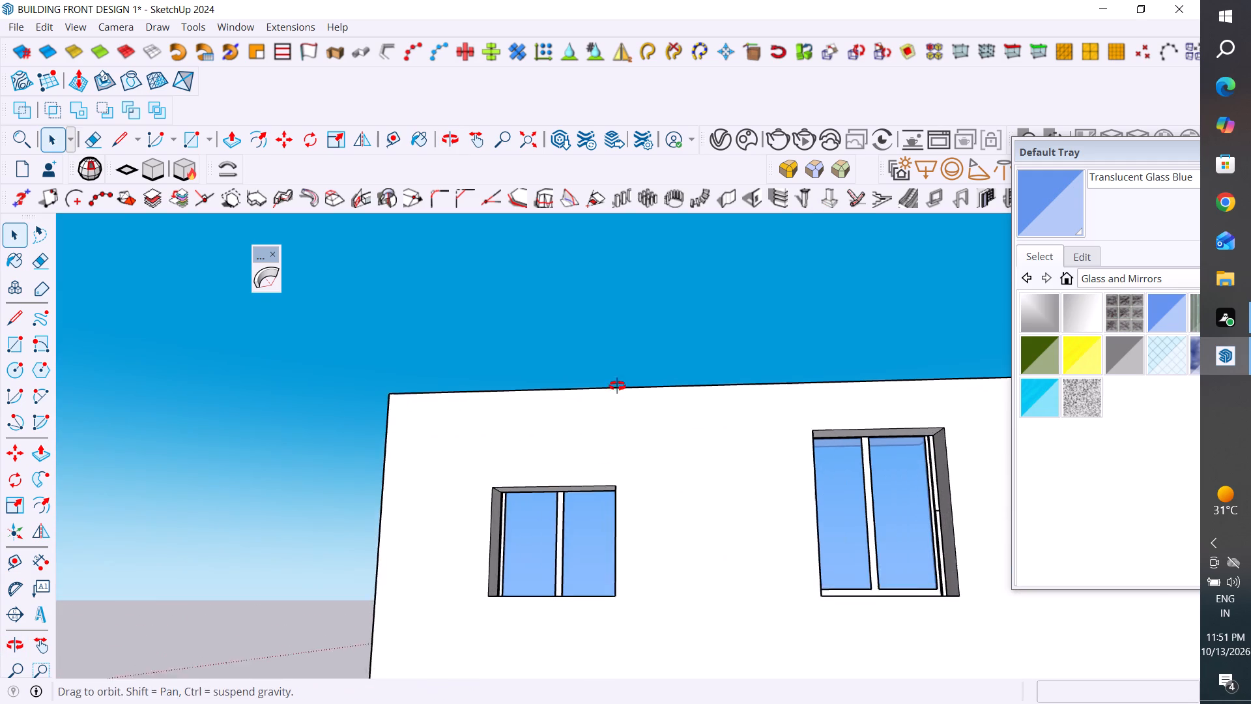
middle_drag(617, 386, 625, 356)
click(590, 478)
triple_click(590, 478)
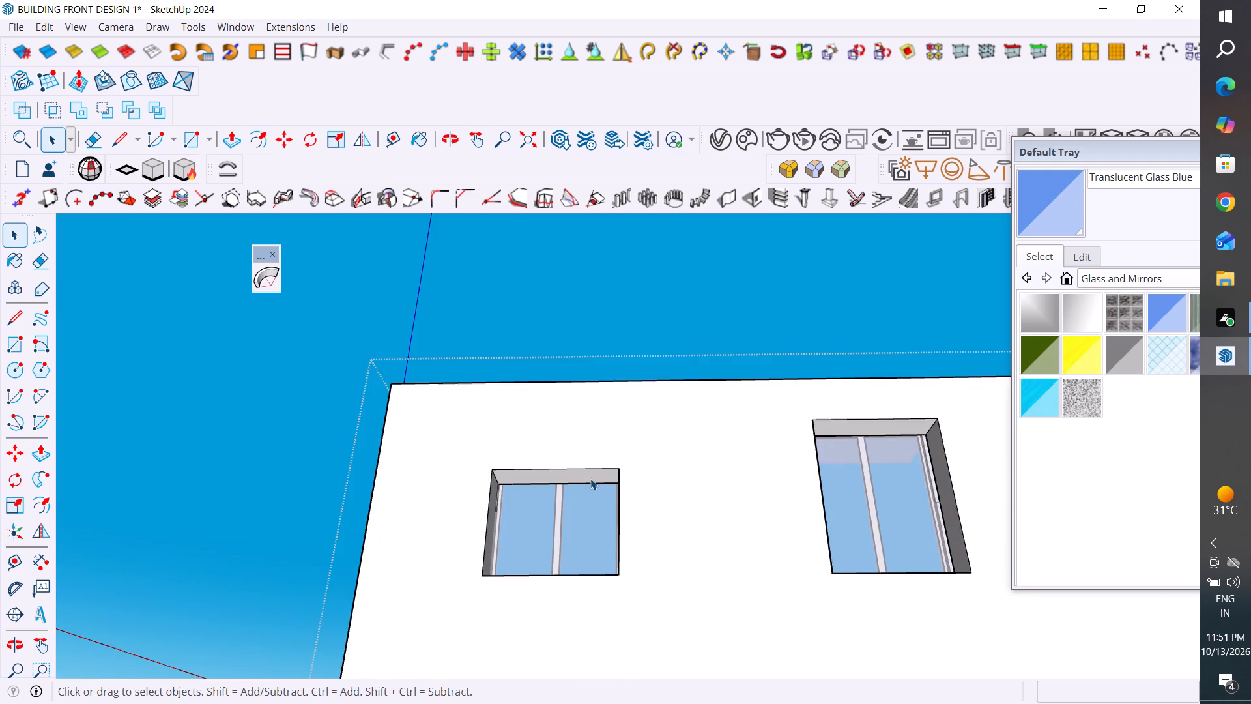
click(594, 480)
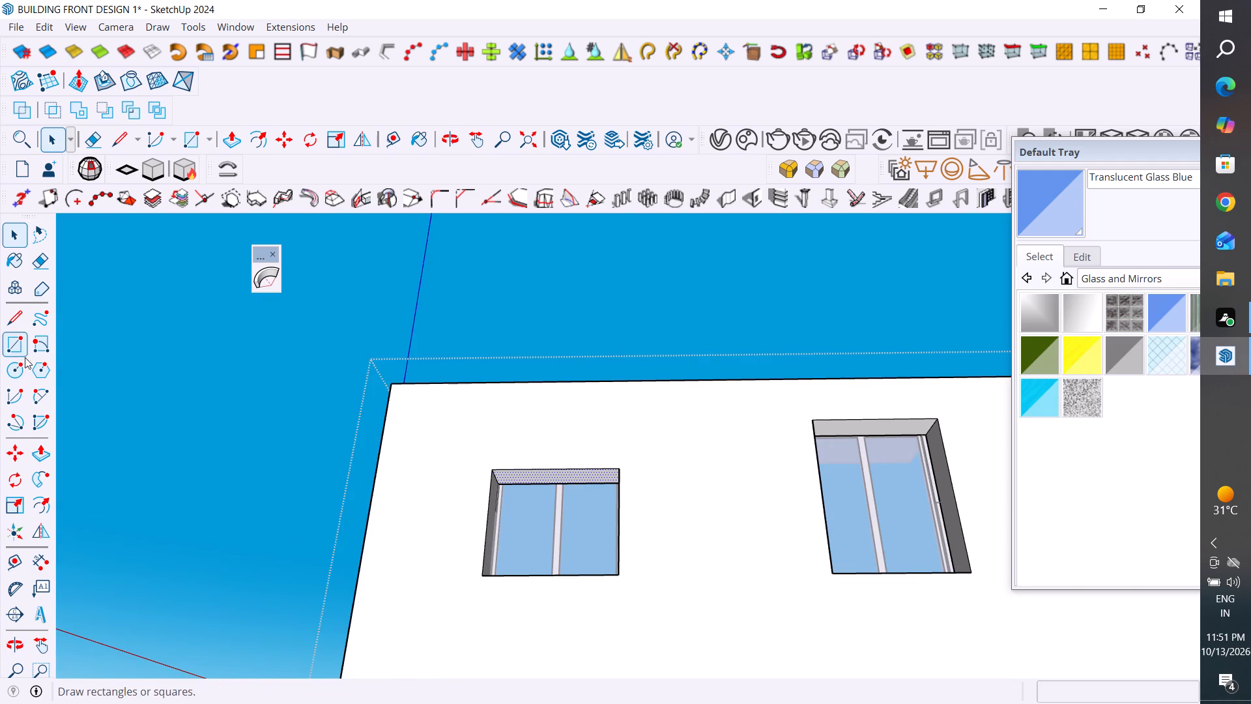
click(227, 145)
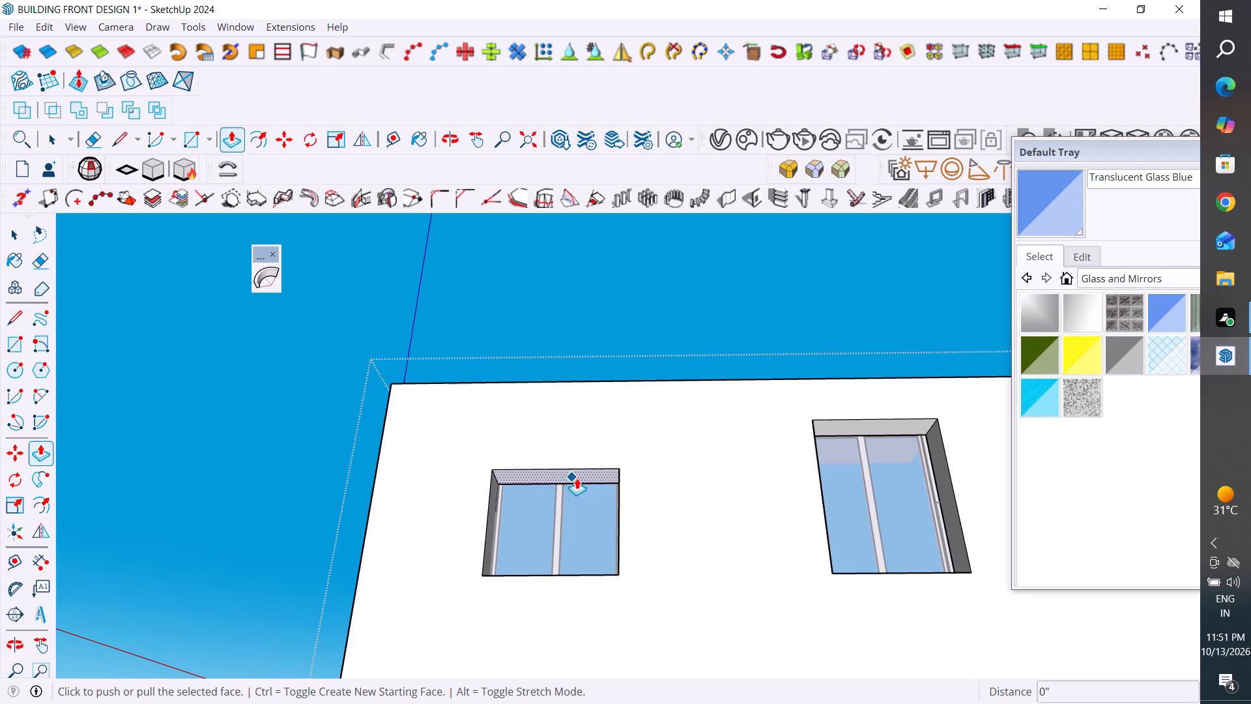
click(605, 474)
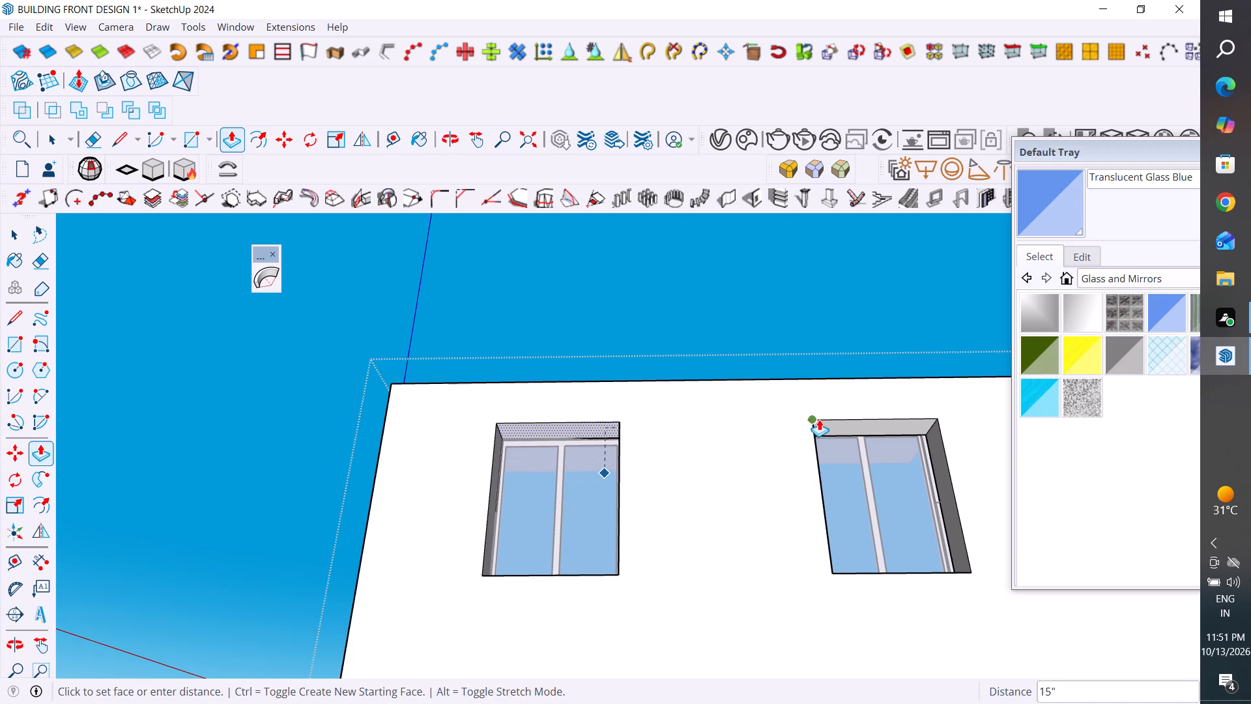
click(819, 419)
middle_drag(725, 308, 778, 577)
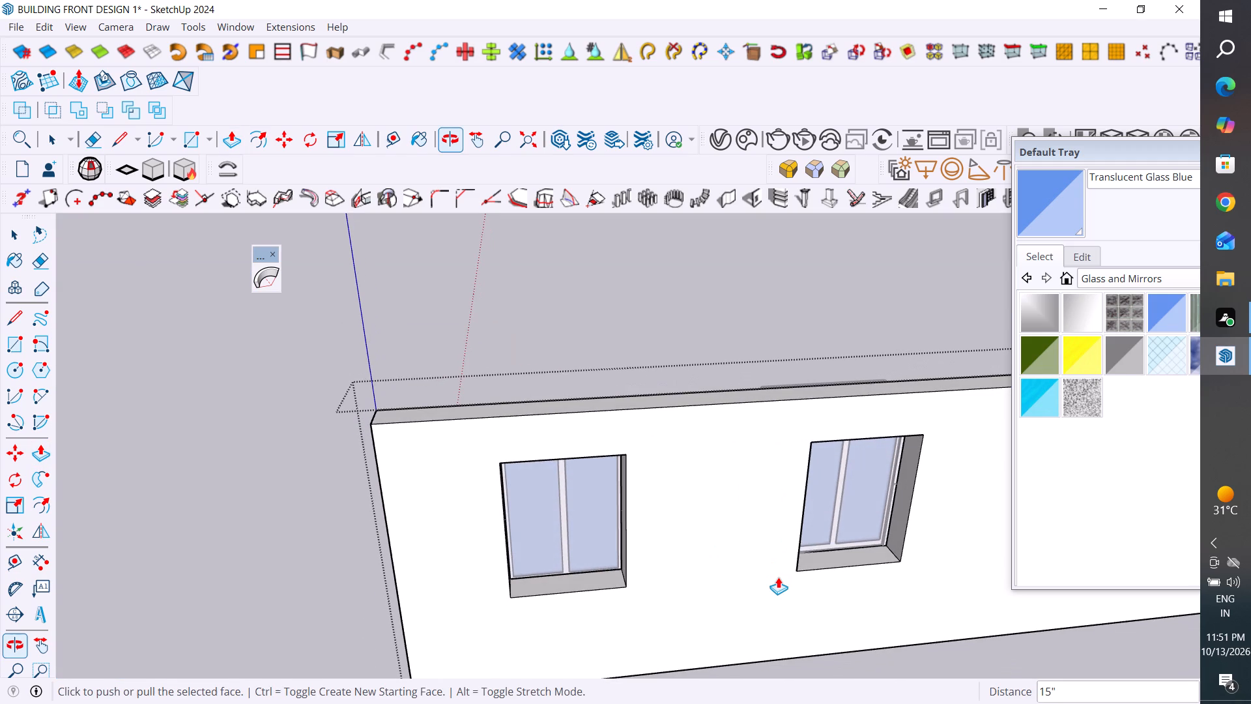
click(18, 240)
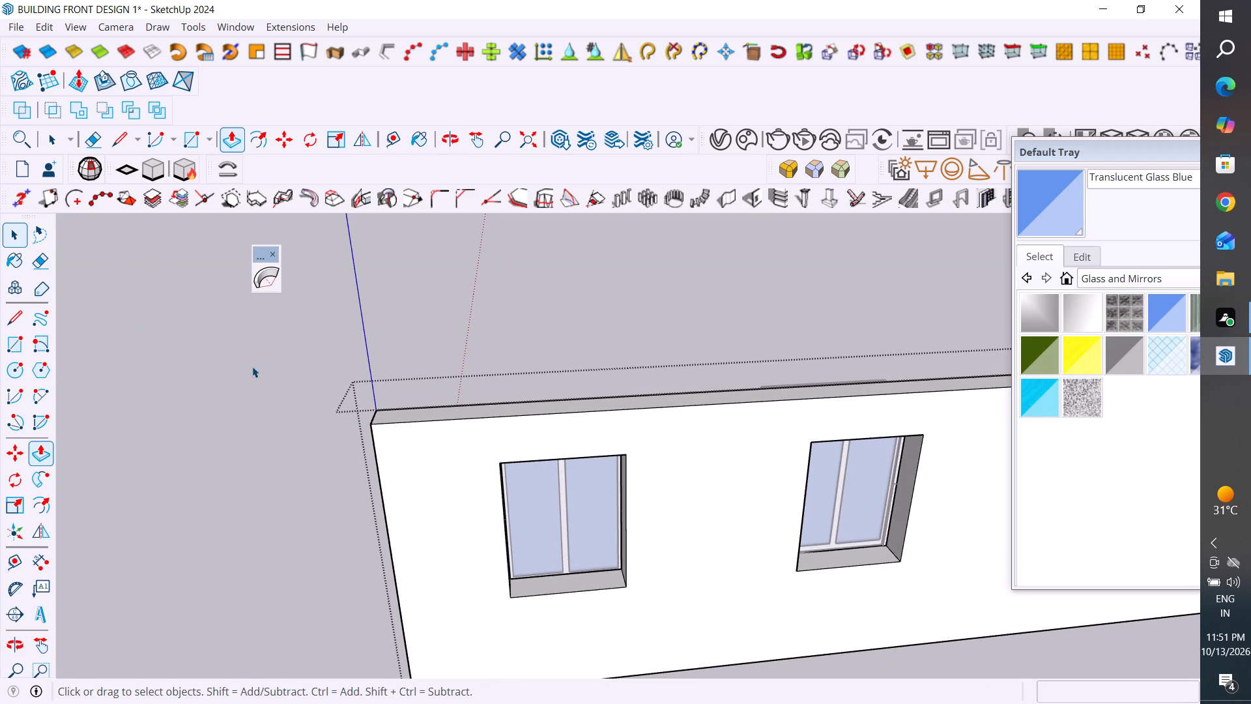
click(252, 366)
Raise the first window-and-canopy group about 2" so its bottom rail meets the sill of the opening.
middle_drag(667, 589, 680, 546)
click(573, 548)
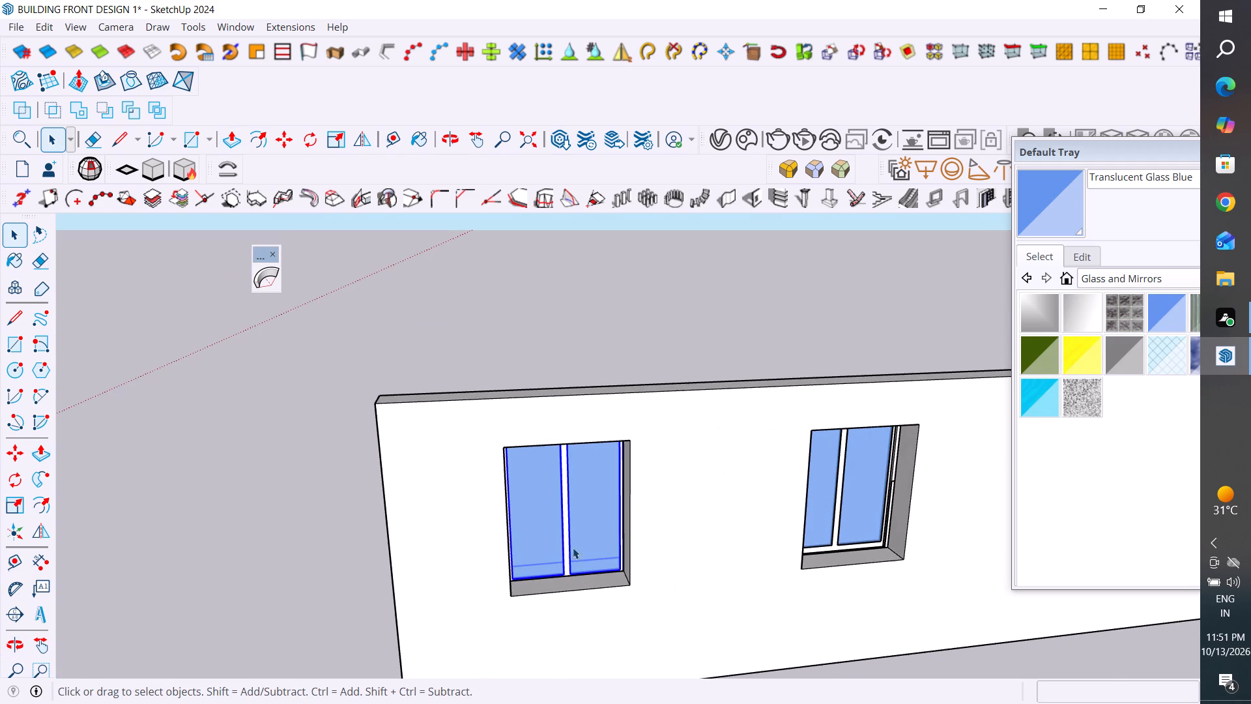
scroll(590, 576, up, 8)
key(m)
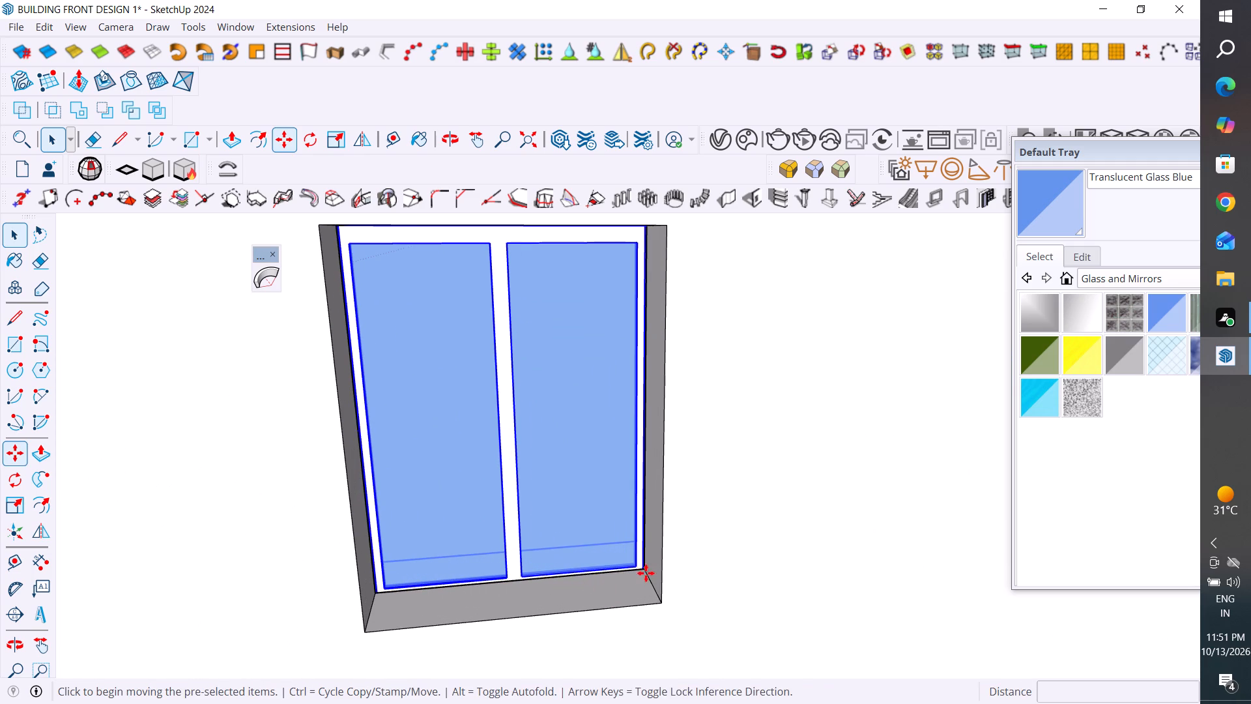
click(639, 567)
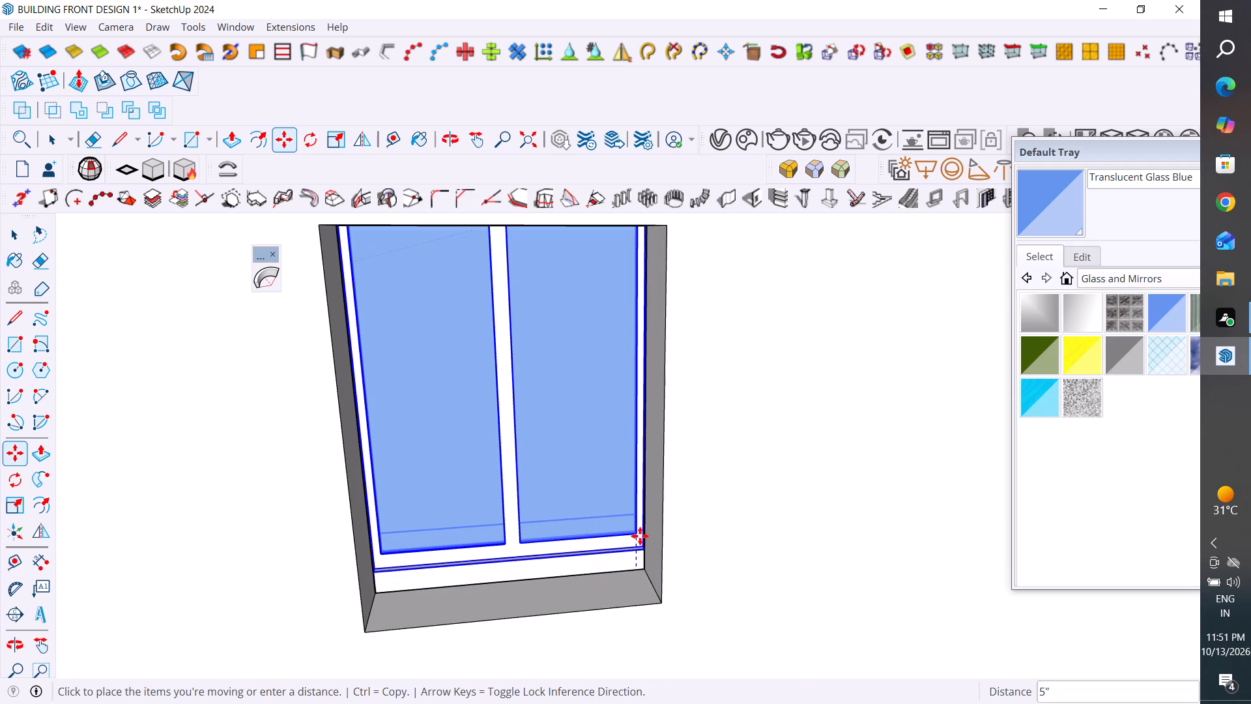
middle_drag(634, 539, 682, 472)
scroll(637, 535, up, 1)
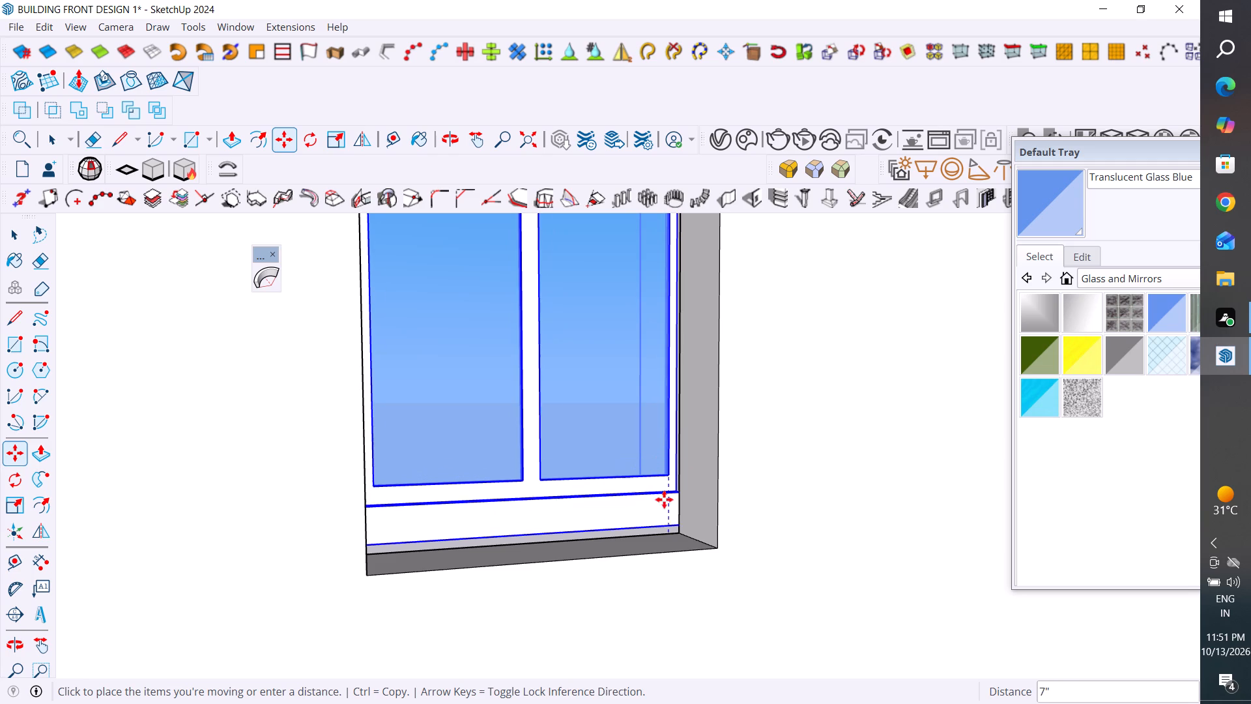
click(663, 514)
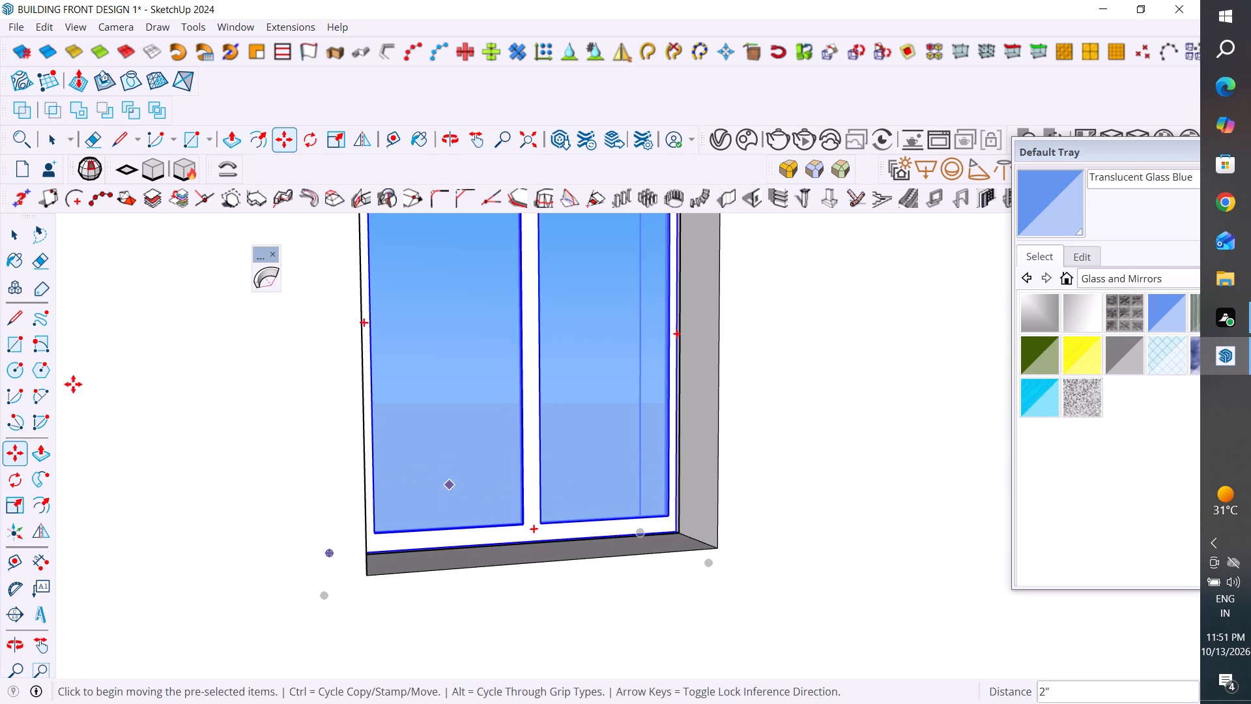
click(13, 233)
Examine how both window-and-canopy groups sit in the wall openings from the back and the end of the wall.
scroll(394, 463, down, 13)
middle_drag(463, 523, 475, 540)
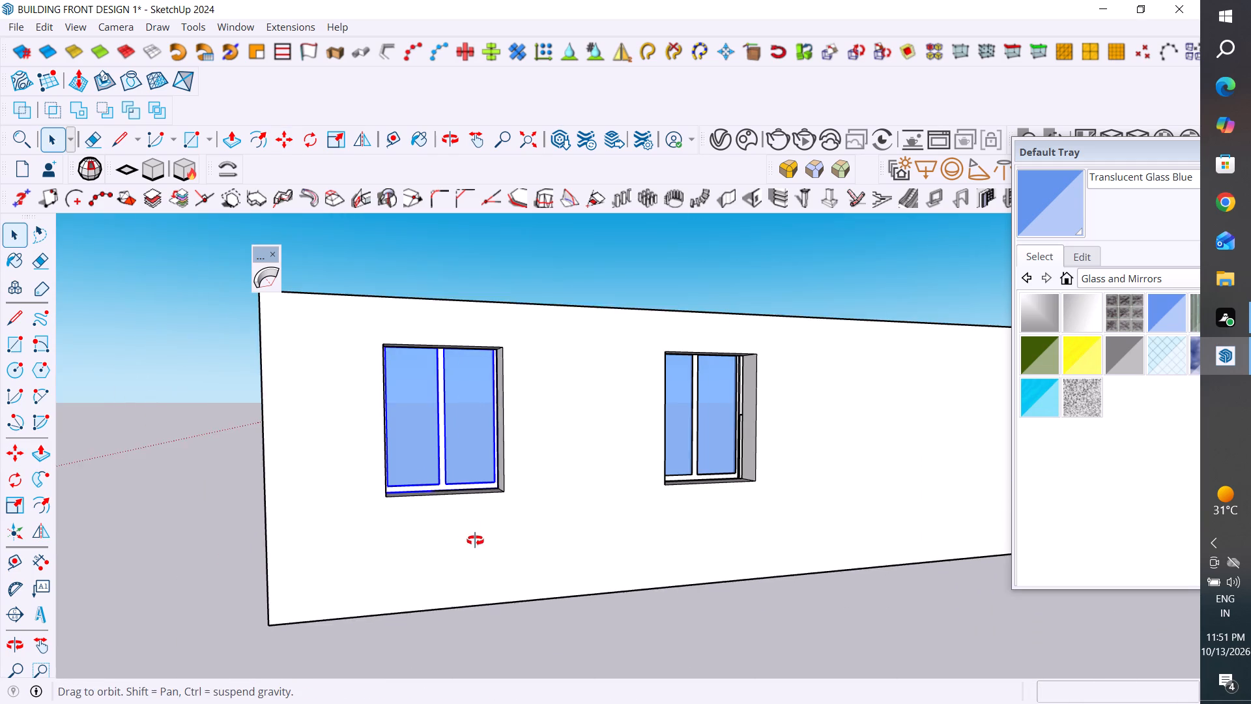
middle_drag(475, 540, 440, 574)
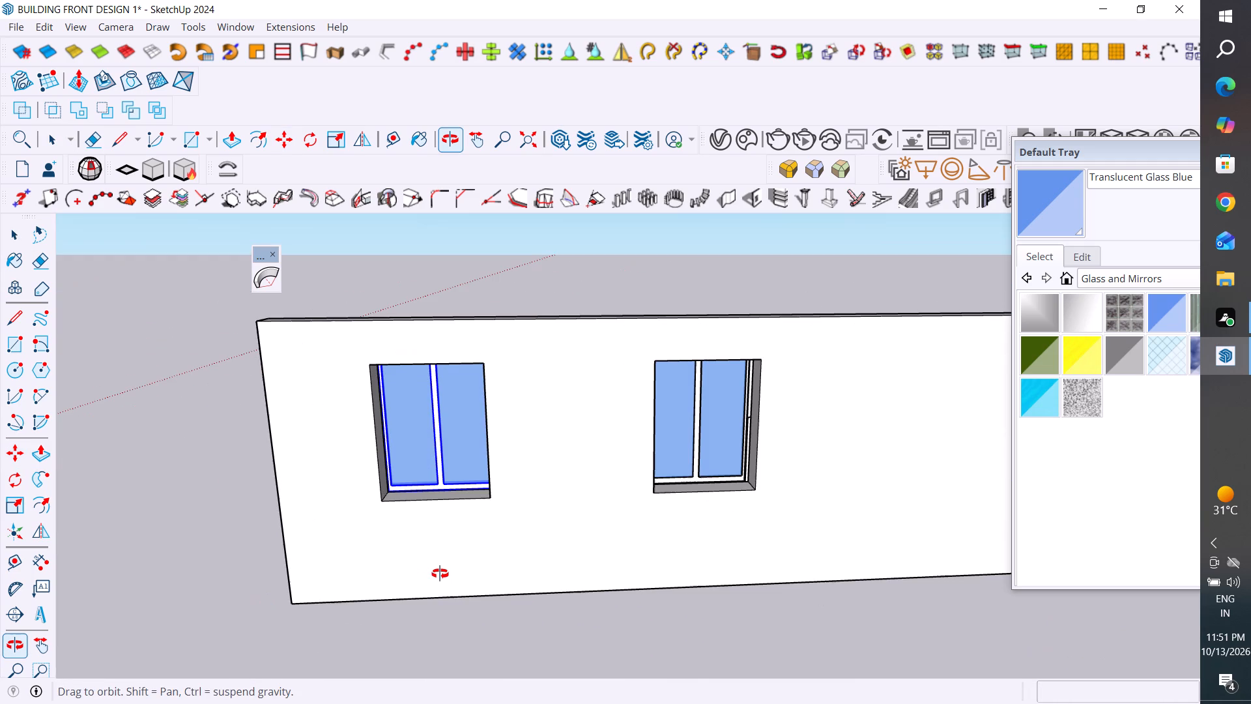
middle_drag(440, 574, 444, 574)
scroll(472, 567, down, 16)
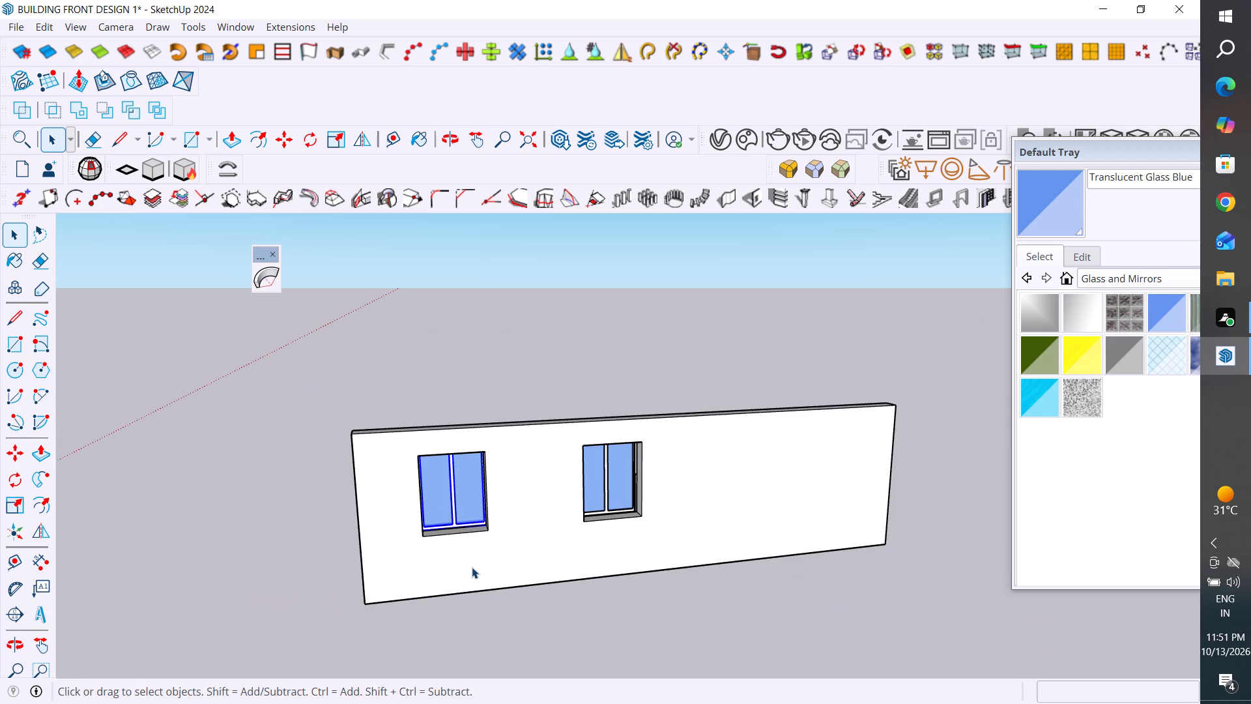
scroll(472, 567, down, 3)
middle_drag(476, 566, 654, 570)
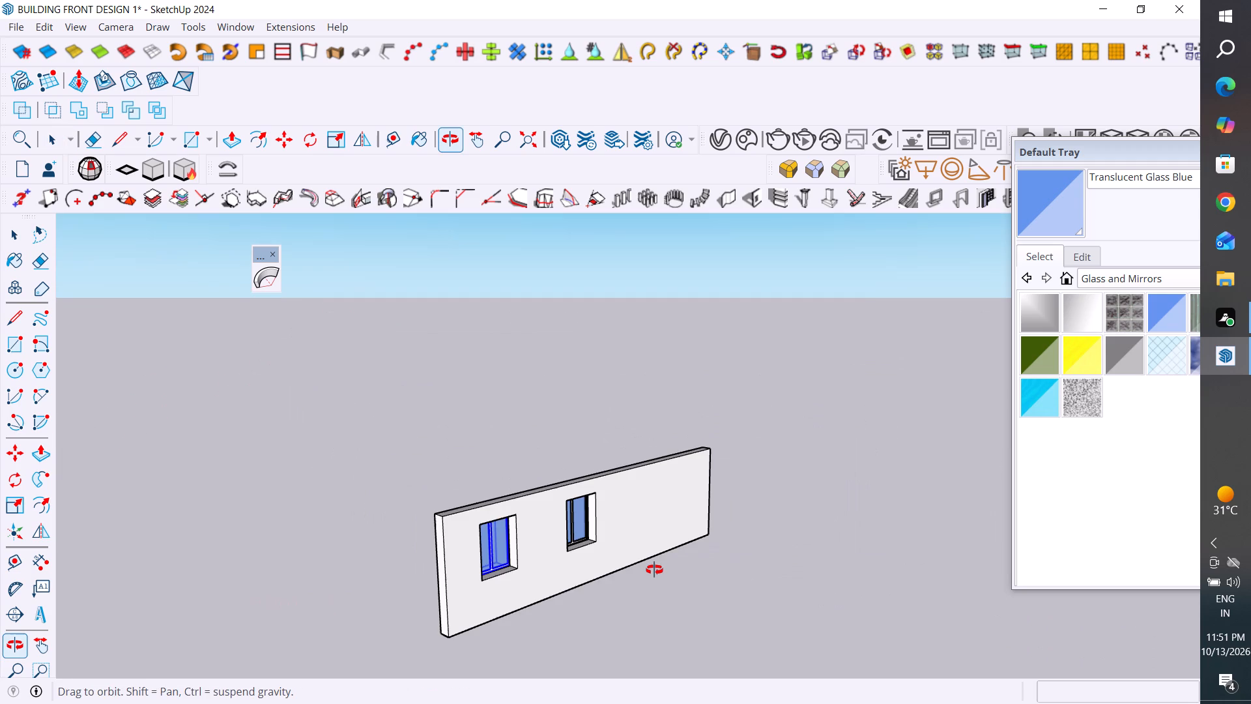
middle_drag(654, 570, 792, 579)
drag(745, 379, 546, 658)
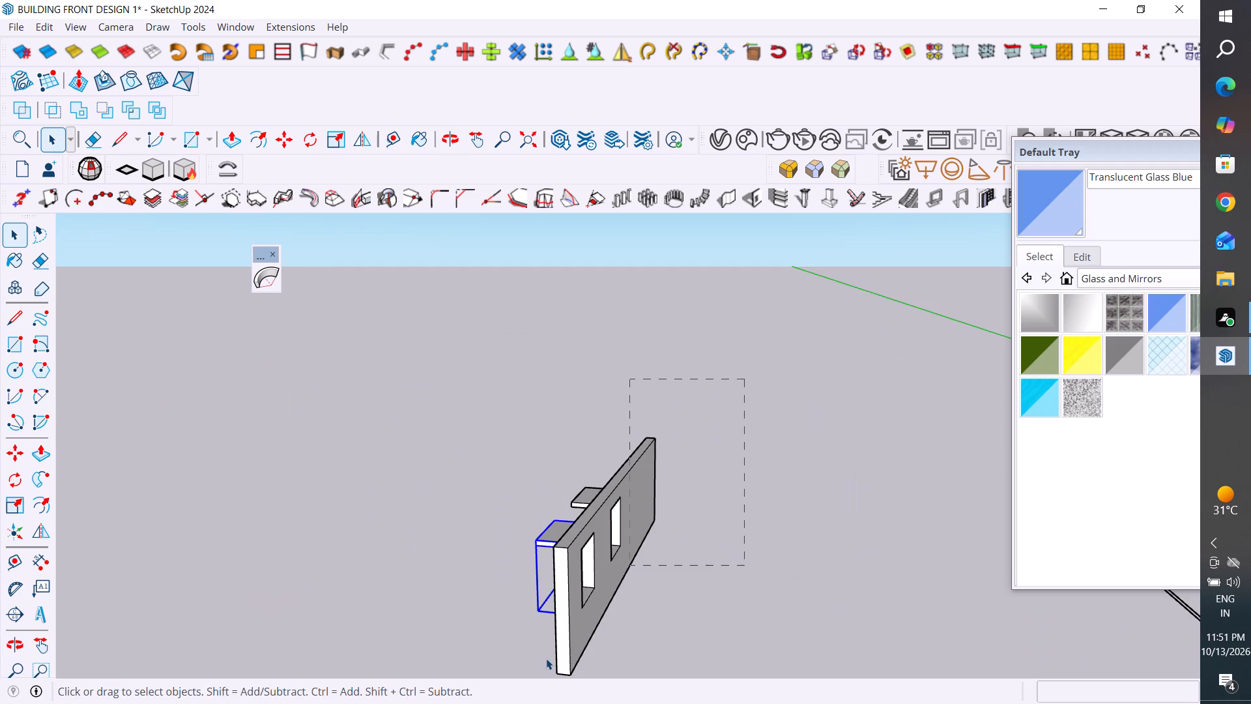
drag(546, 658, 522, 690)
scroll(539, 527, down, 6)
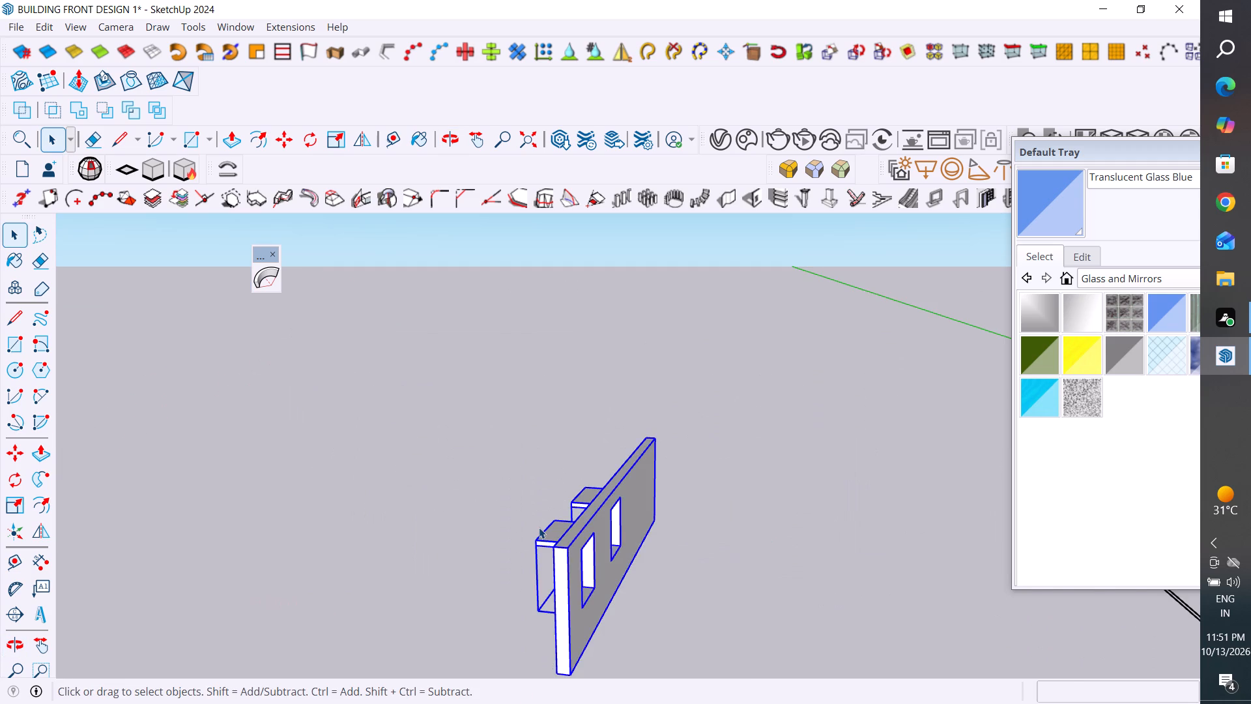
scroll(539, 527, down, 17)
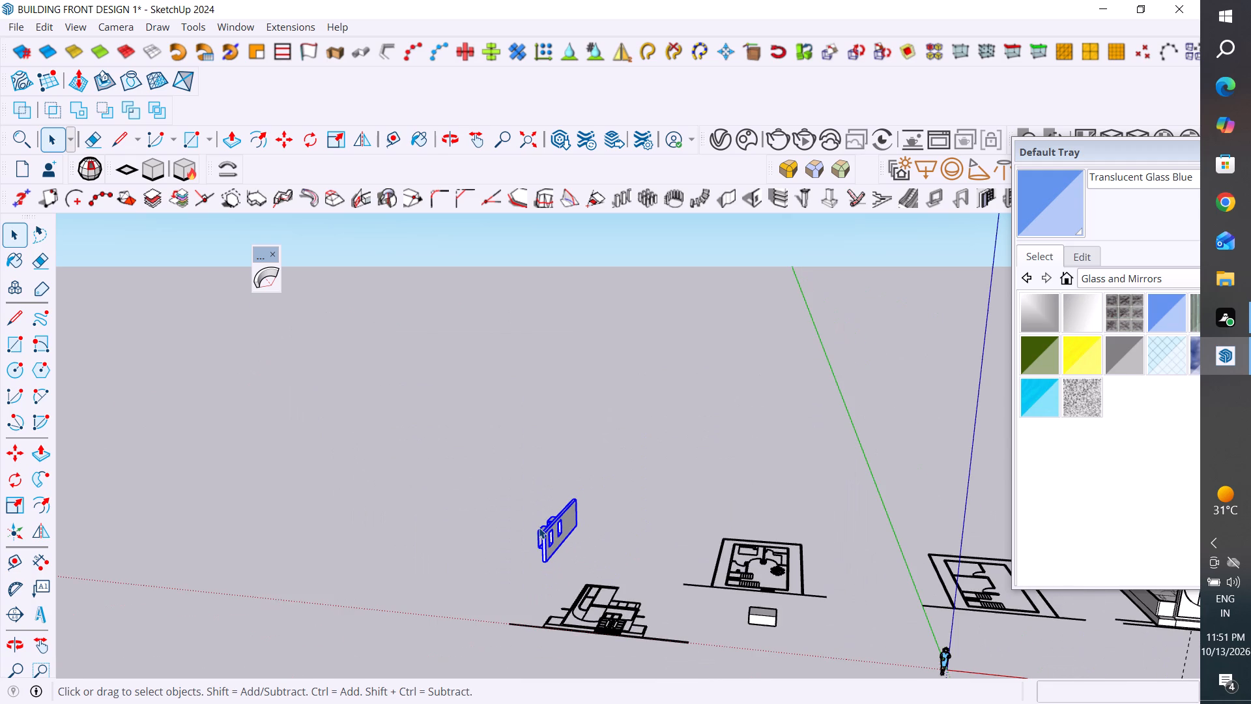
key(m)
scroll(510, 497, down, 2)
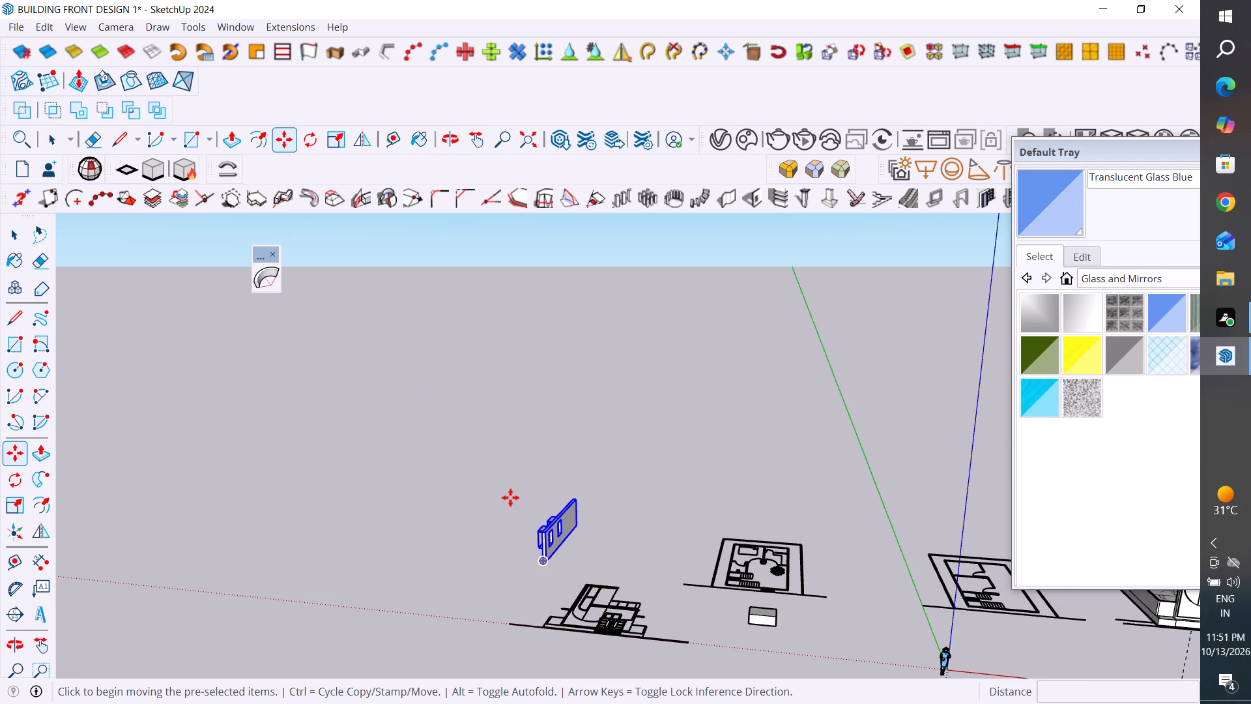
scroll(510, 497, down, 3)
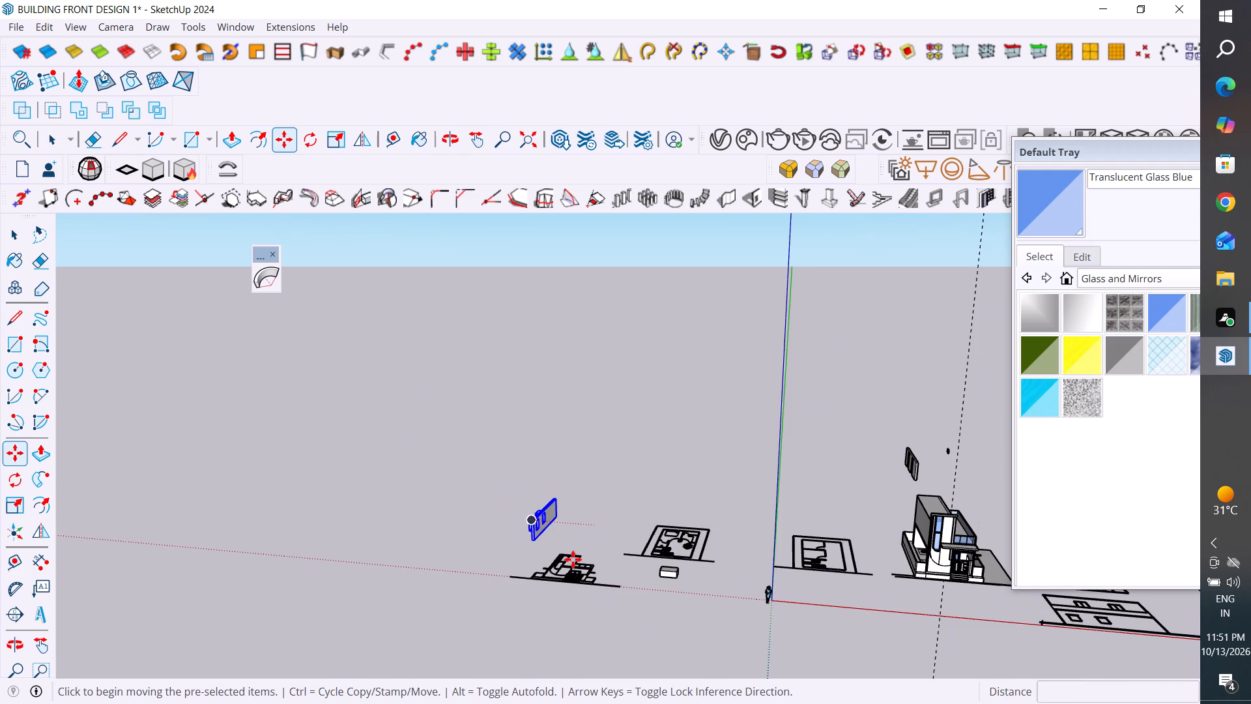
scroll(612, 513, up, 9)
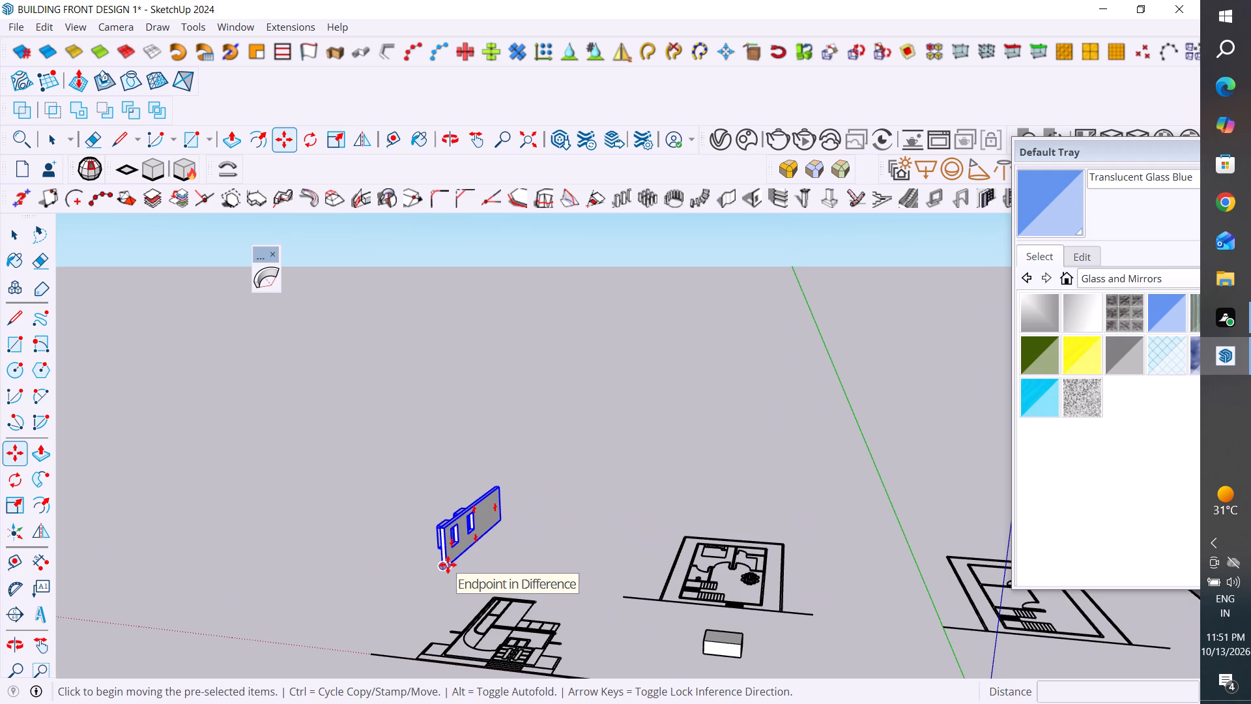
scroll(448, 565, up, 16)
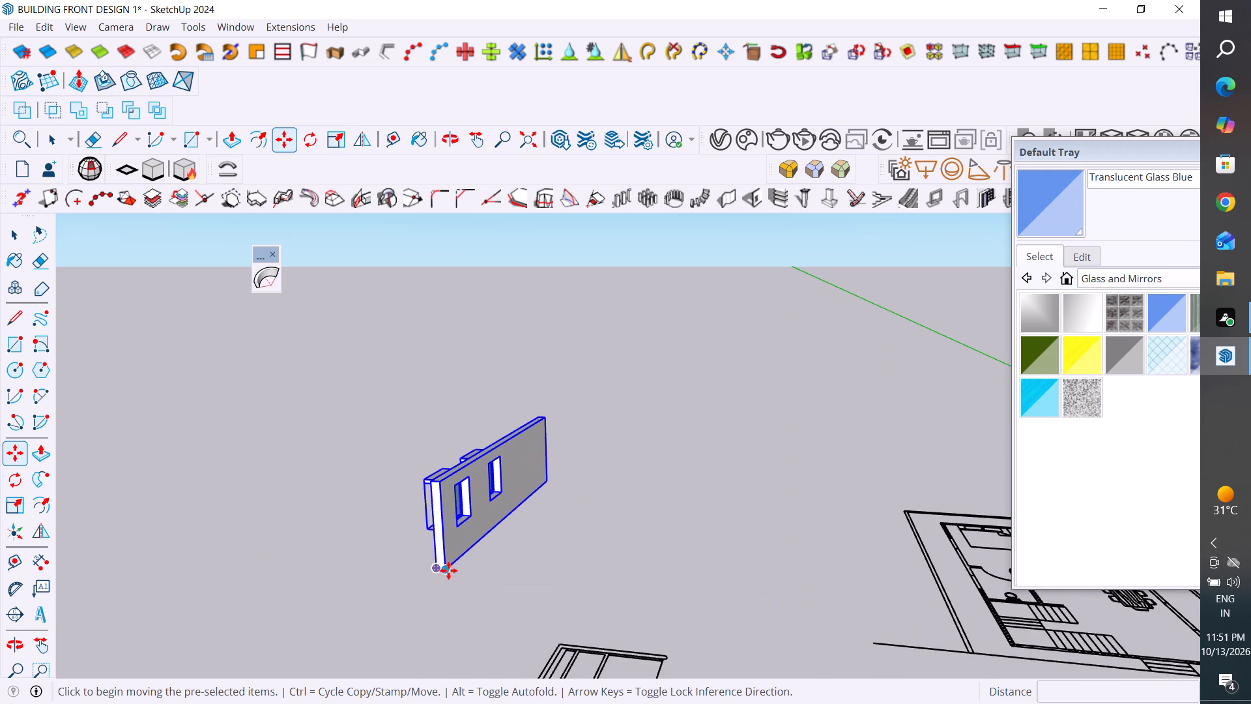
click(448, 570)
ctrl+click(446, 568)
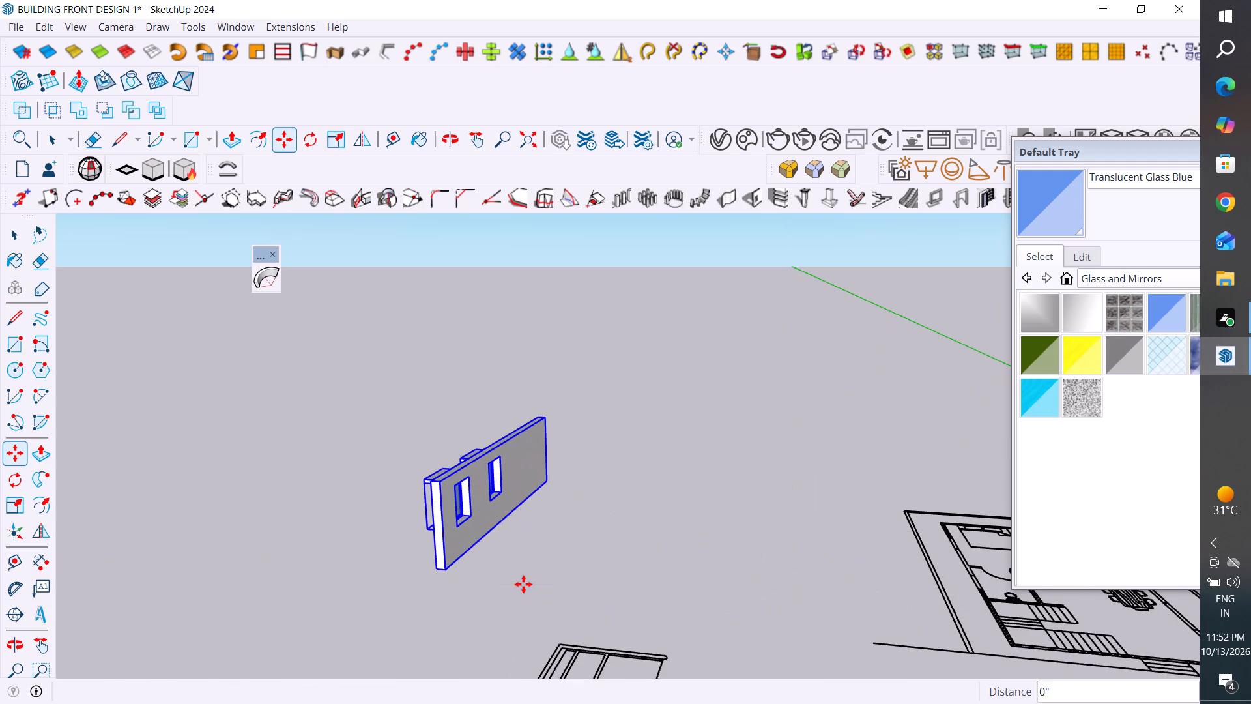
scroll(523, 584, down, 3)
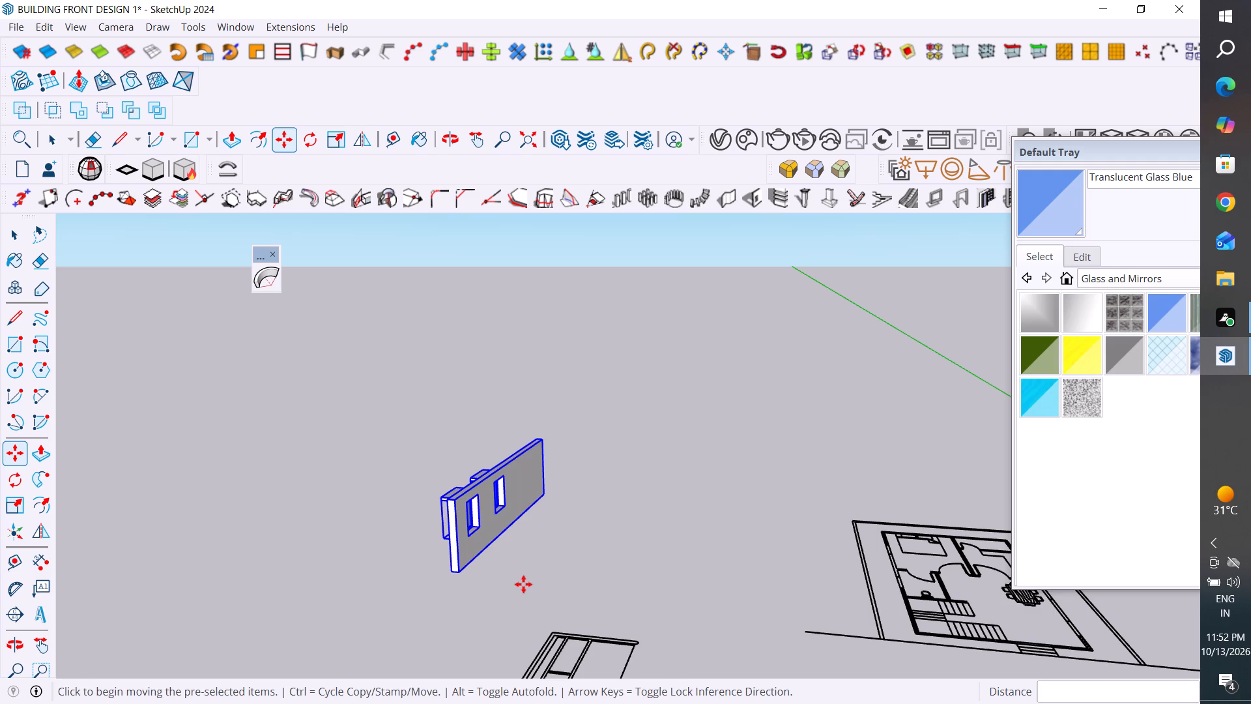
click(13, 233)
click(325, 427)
Copy the wall with both window-and-canopy groups onto the building's ground-floor side, snapping its lower corner to the front corner.
scroll(482, 491, down, 4)
middle_drag(515, 508, 666, 578)
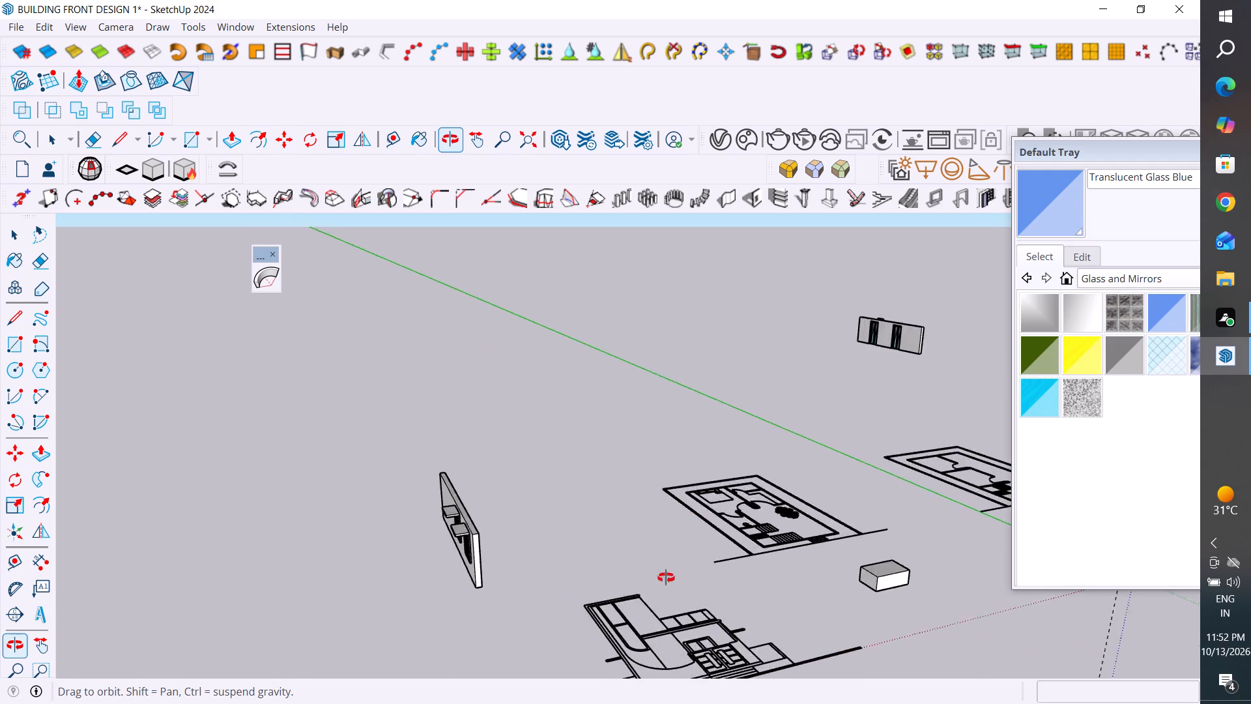
middle_drag(666, 578, 630, 521)
drag(517, 425, 395, 596)
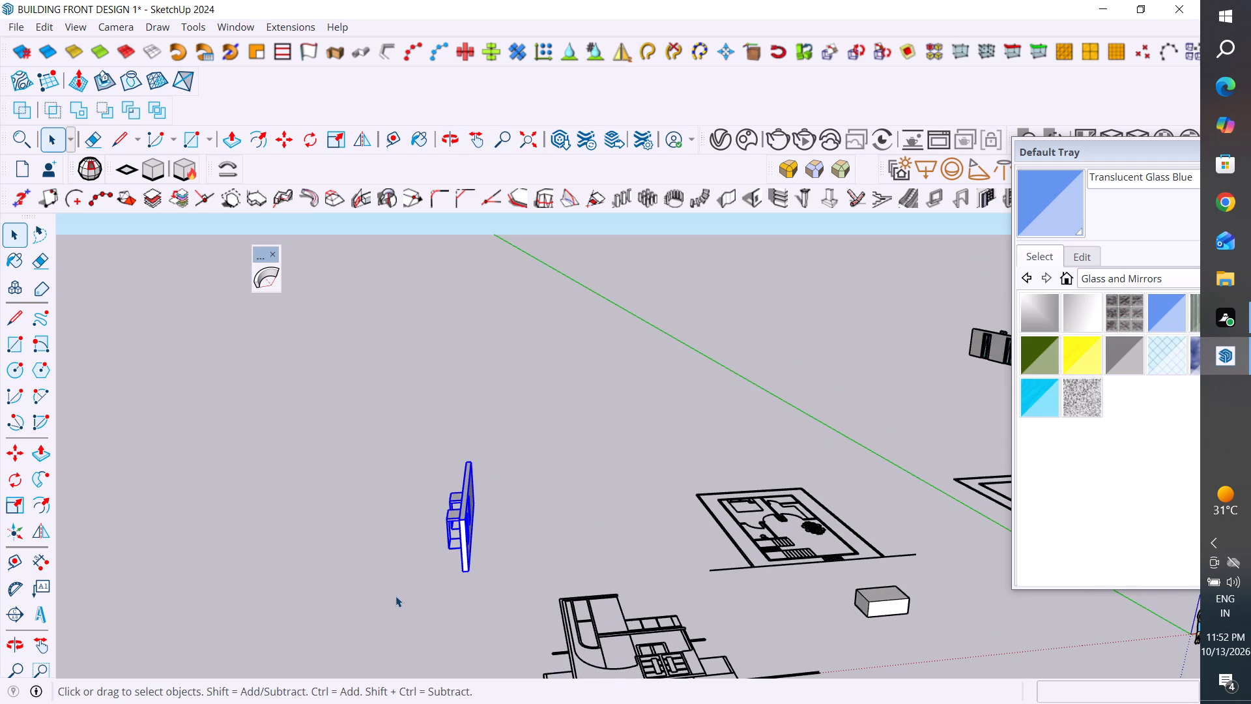
key(m)
click(474, 572)
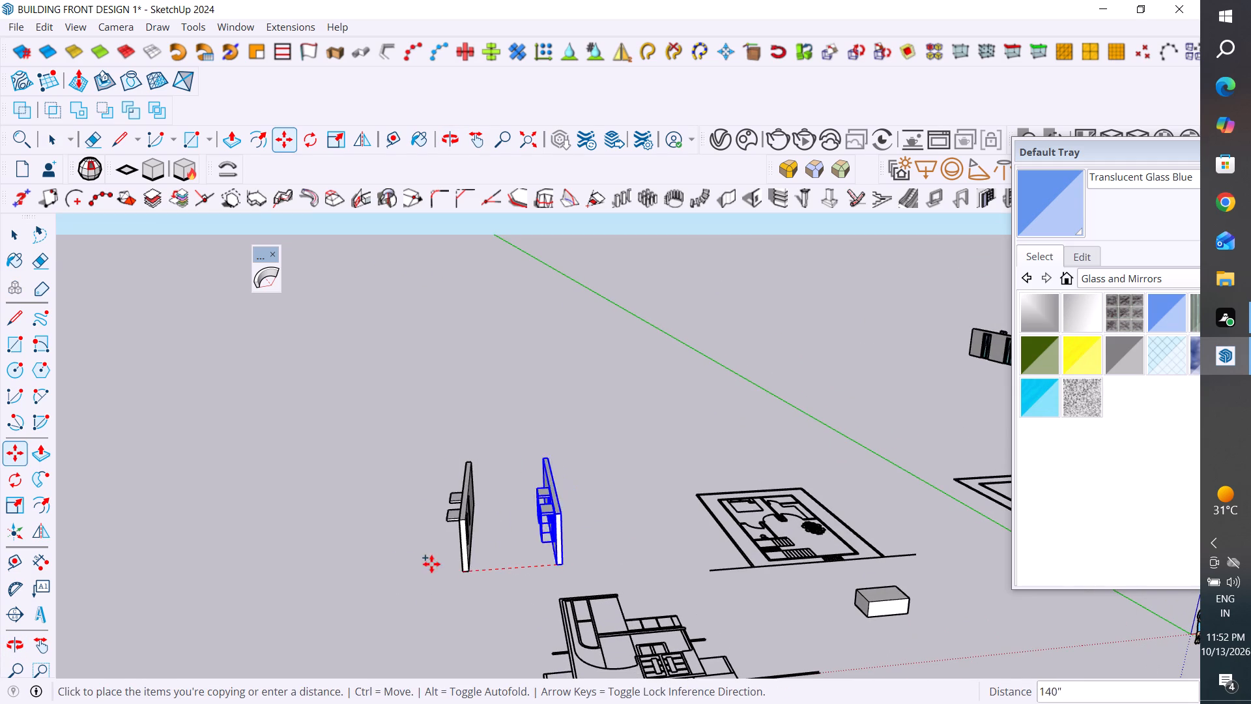
scroll(409, 564, down, 6)
scroll(637, 541, down, 4)
scroll(865, 491, up, 4)
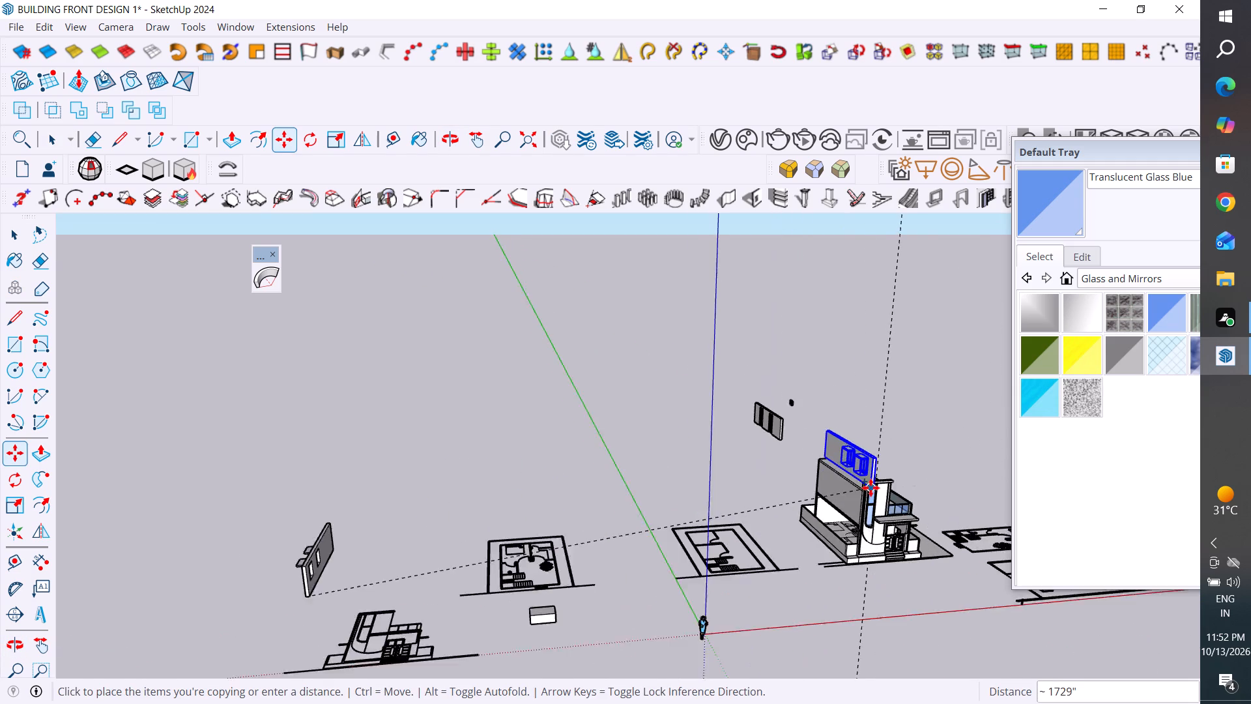
scroll(870, 488, up, 5)
middle_drag(822, 548, 910, 703)
scroll(852, 526, up, 8)
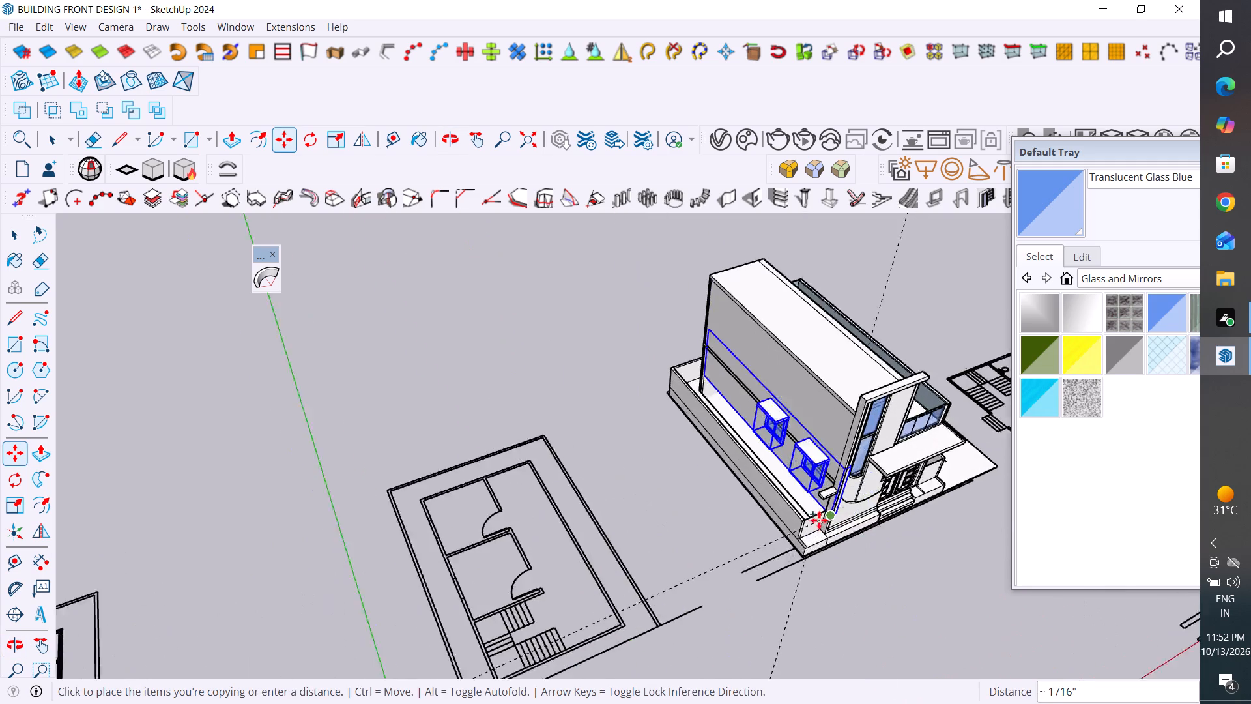
scroll(819, 520, up, 17)
middle_drag(794, 485, 1015, 613)
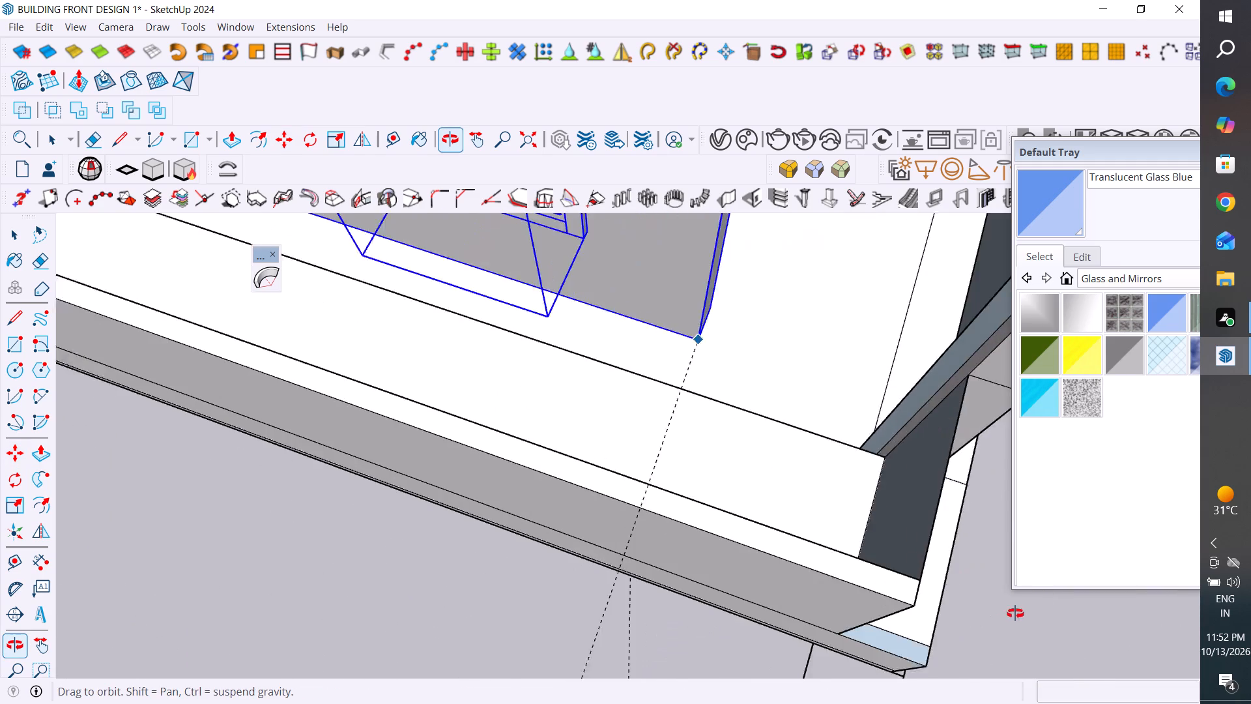
middle_drag(1015, 613, 1016, 613)
scroll(880, 488, up, 10)
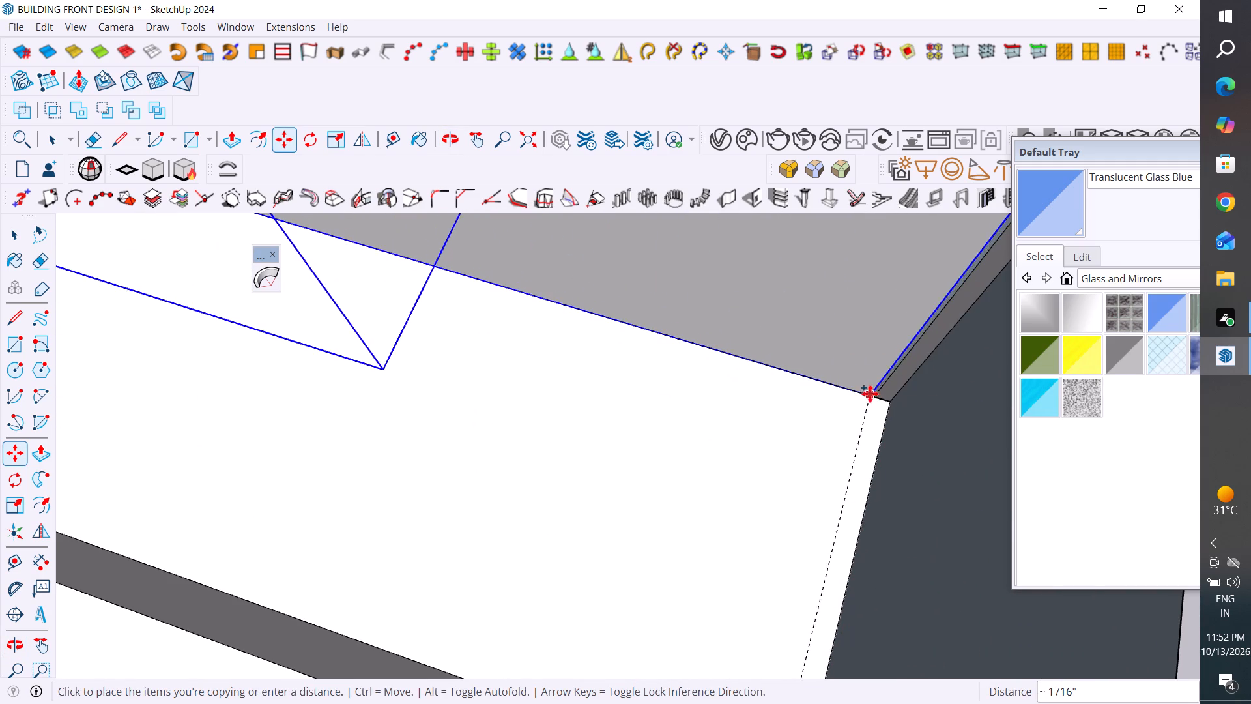
click(887, 403)
Raise the placed wall assembly 3" so its top edge meets the underside of the band above, then deselect it.
scroll(790, 499, down, 2)
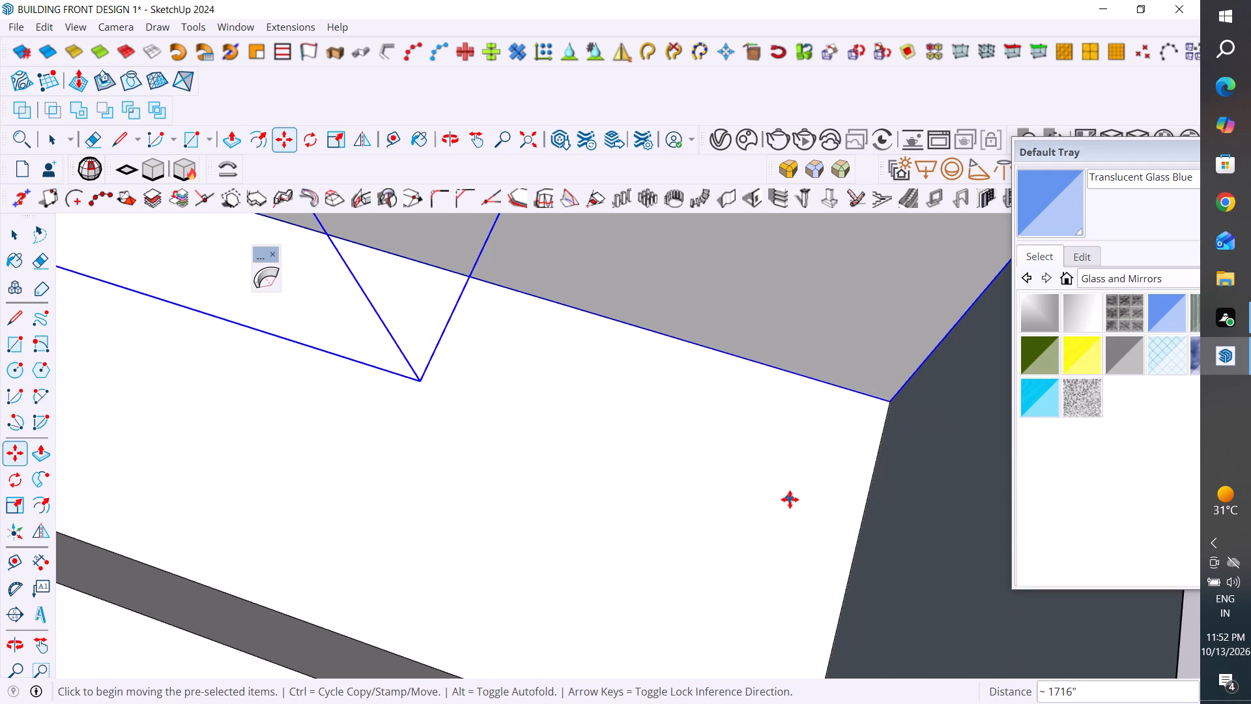
scroll(790, 499, down, 17)
middle_drag(790, 499, 827, 260)
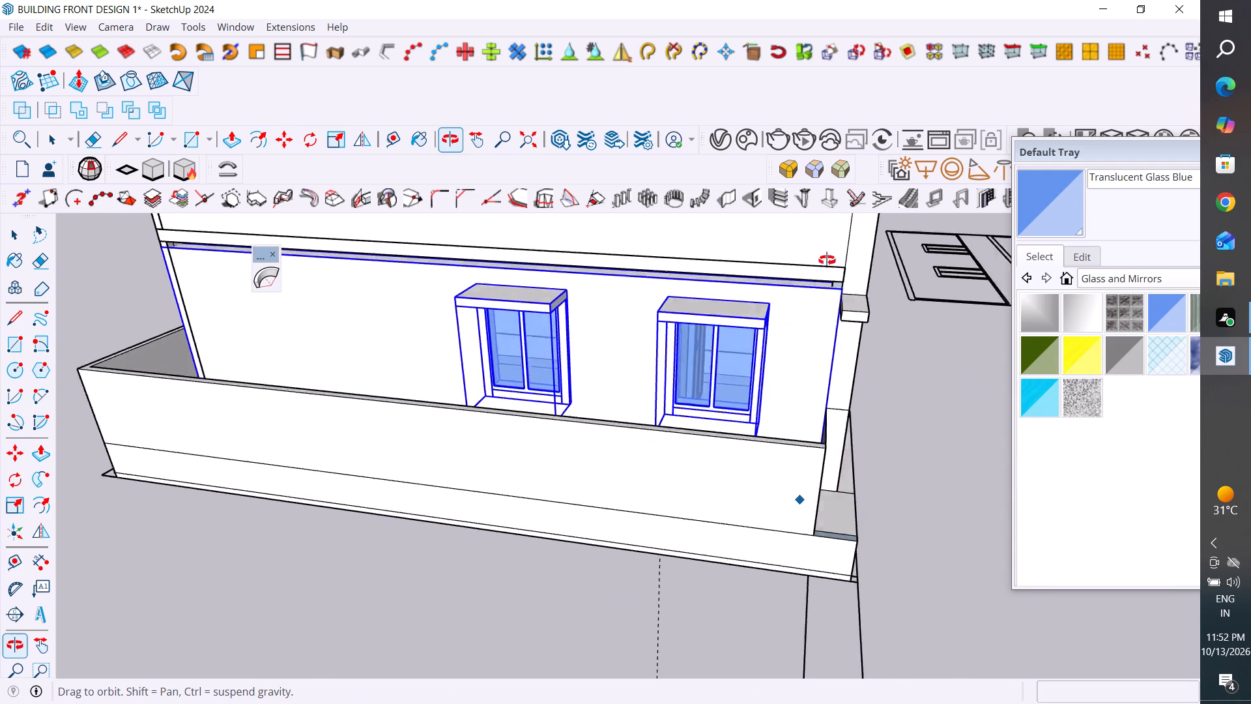
middle_drag(827, 260, 817, 226)
scroll(833, 261, up, 15)
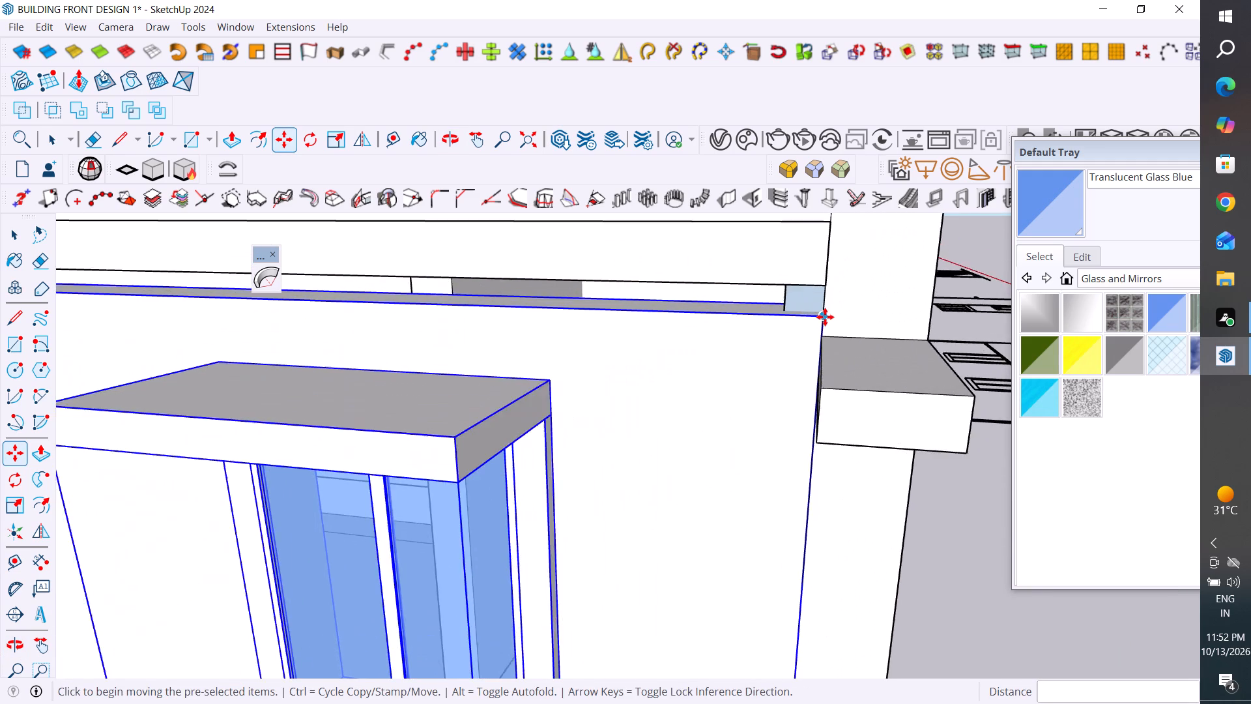
scroll(825, 317, up, 5)
click(821, 319)
click(824, 265)
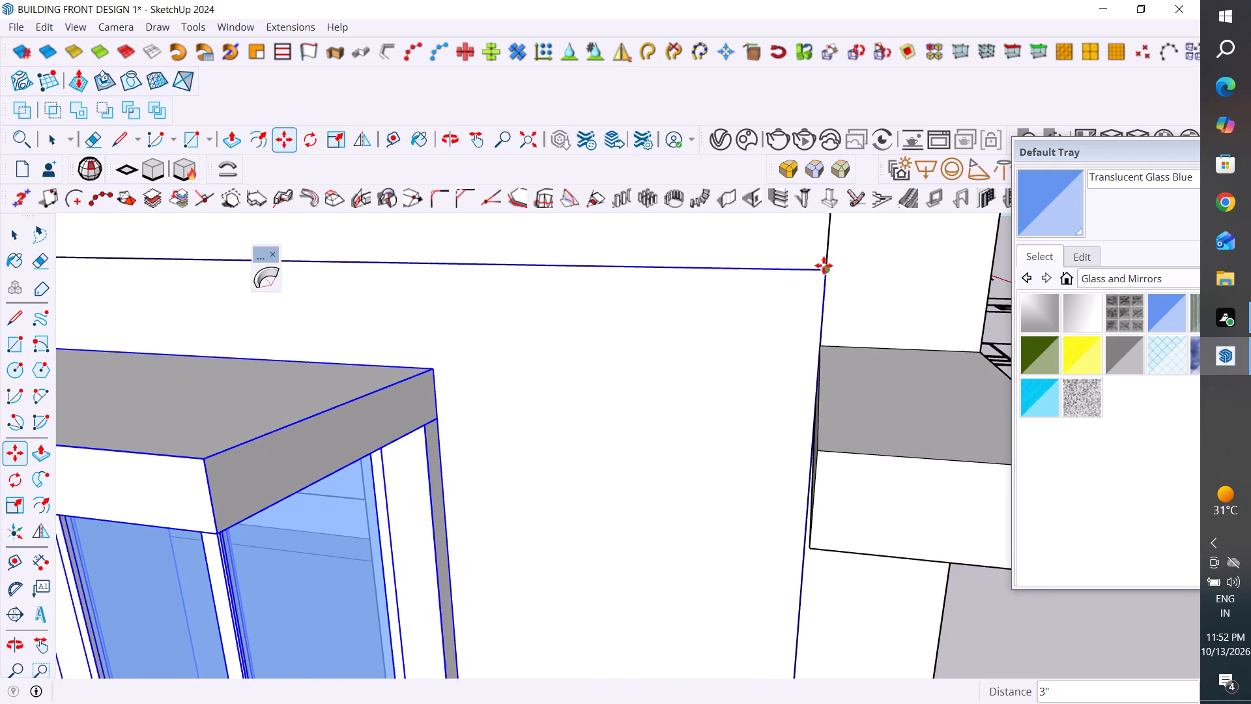
scroll(835, 312, down, 20)
scroll(835, 312, down, 8)
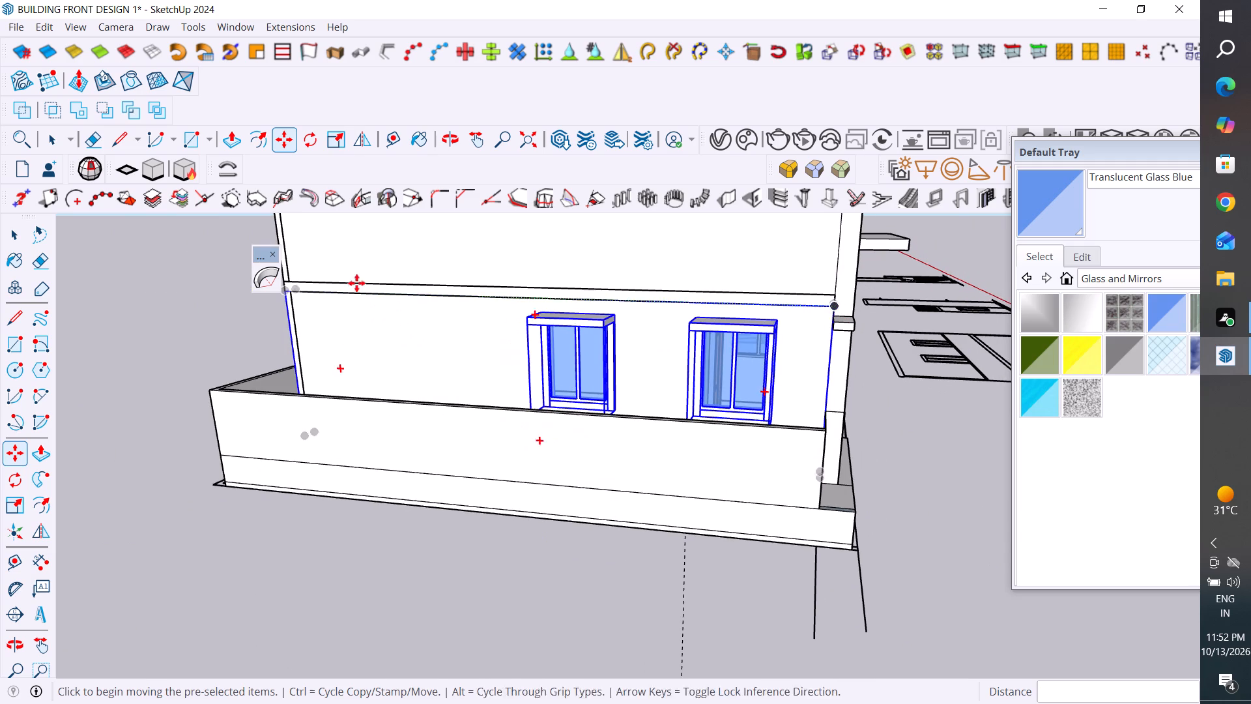
middle_drag(269, 298, 364, 355)
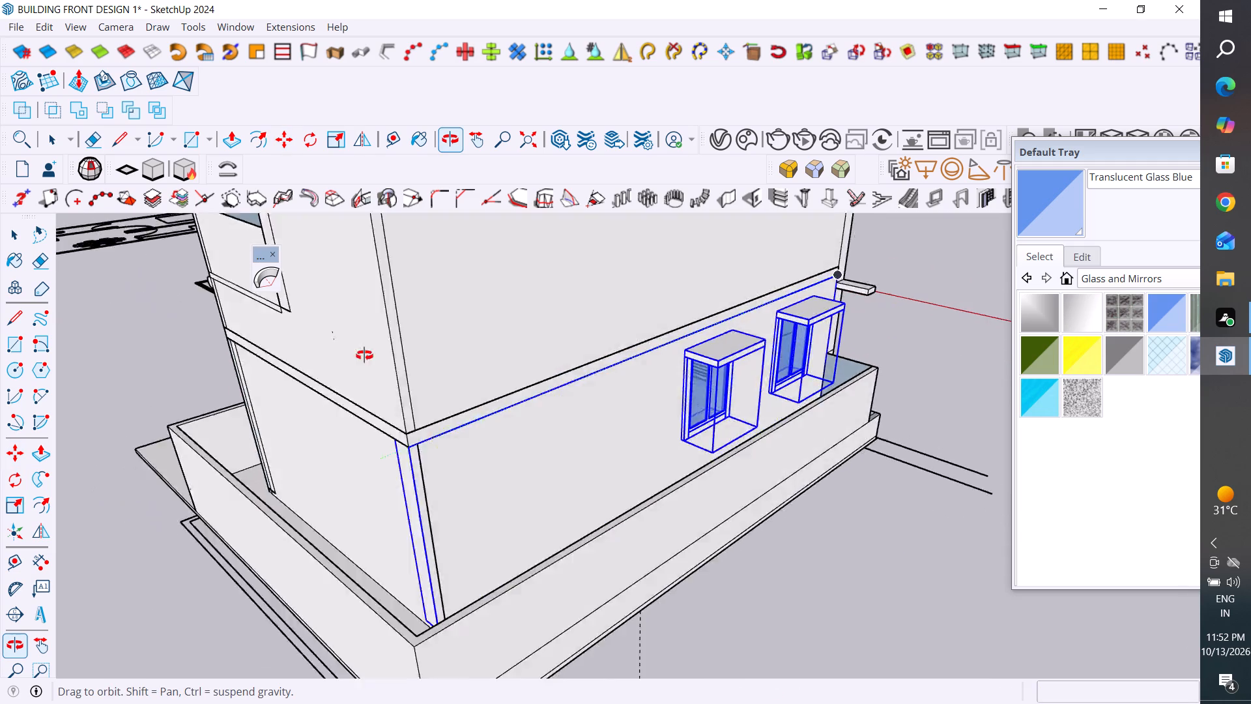
middle_drag(364, 355, 223, 345)
scroll(400, 447, down, 6)
click(16, 240)
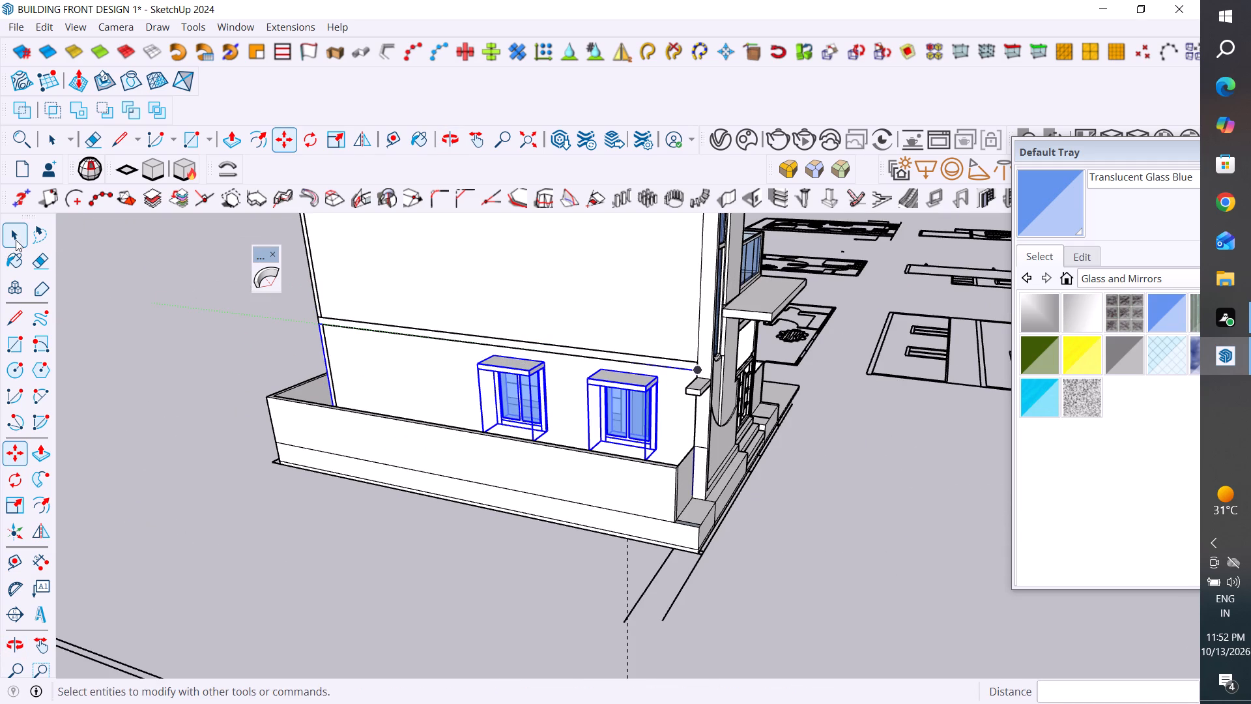
click(142, 407)
scroll(403, 481, down, 5)
Delete the existing ground-floor wall with its two canopied windows on the opposite side of the building.
middle_drag(493, 500, 205, 445)
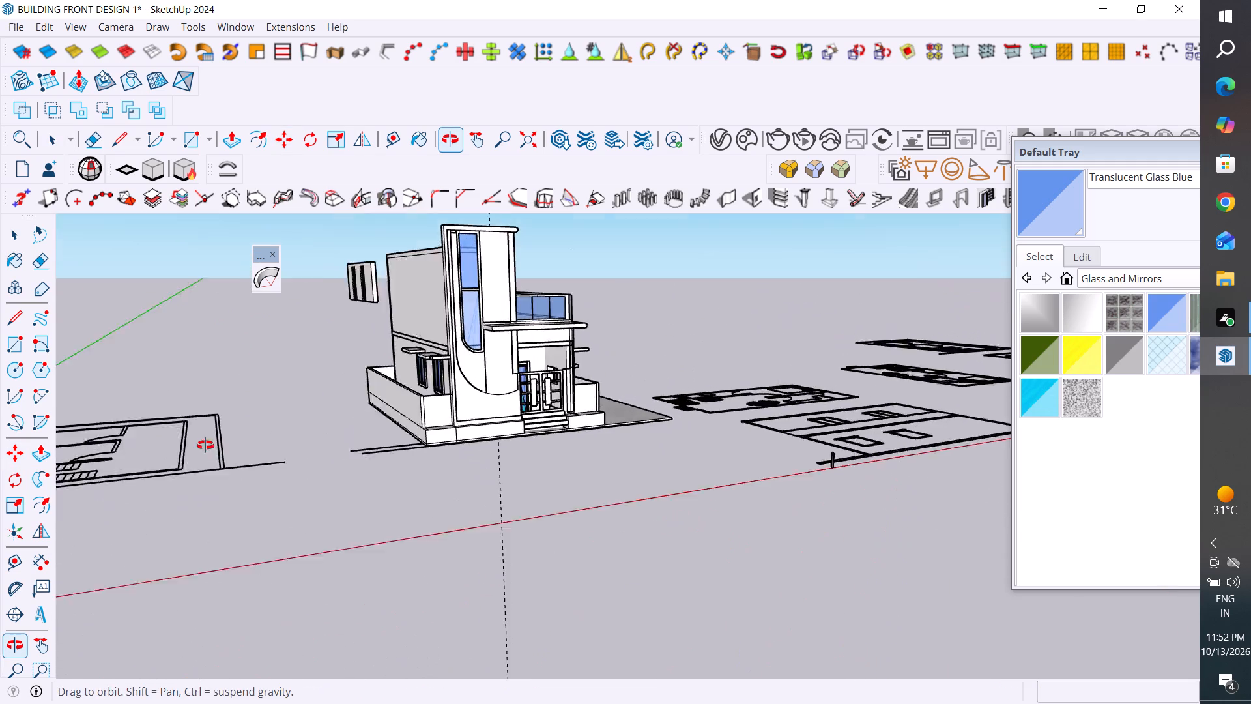
middle_drag(205, 445, 204, 486)
middle_drag(403, 473, 129, 462)
click(614, 336)
middle_drag(784, 354, 685, 415)
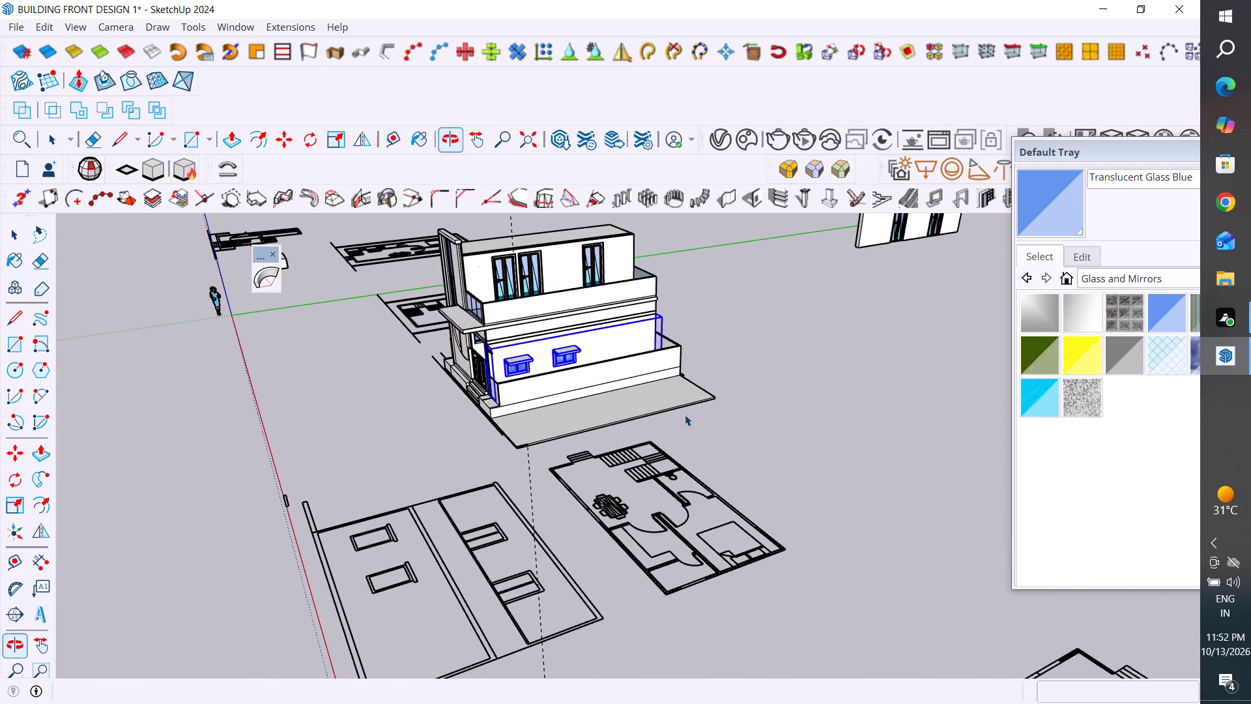
key(m)
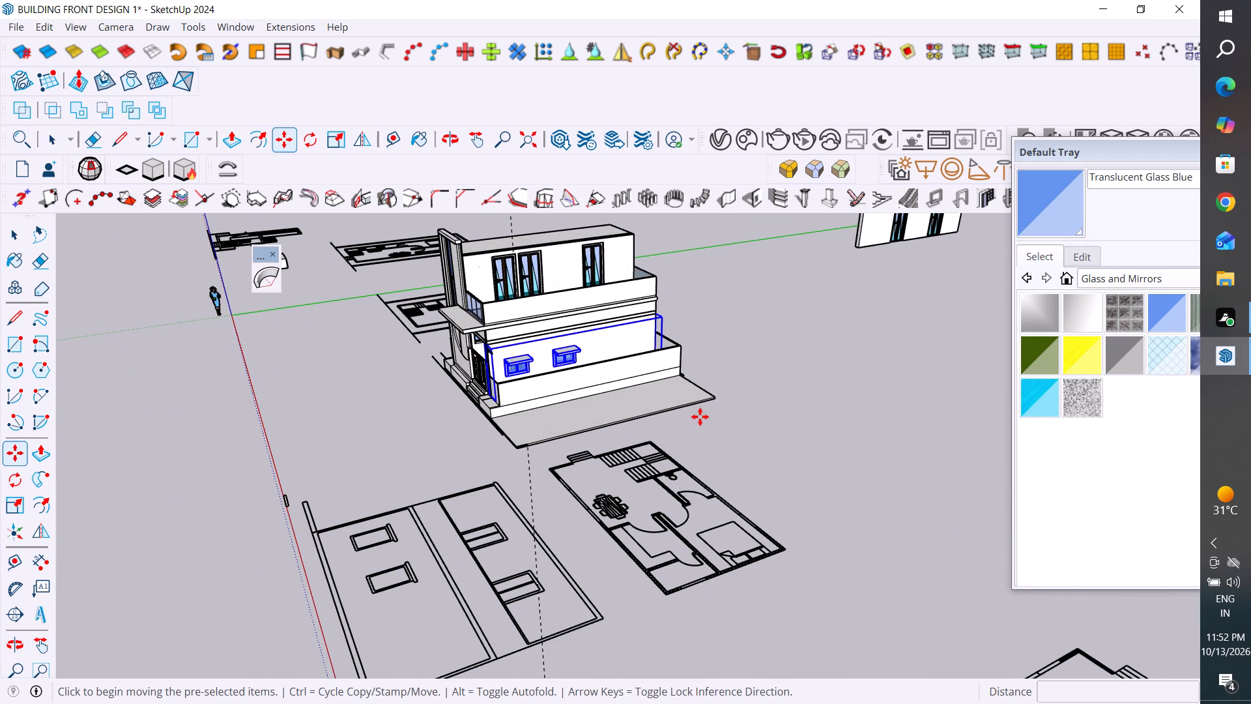
key(Delete)
Copy the ground-floor side wall with its two window openings about 154" outward, clear of the building.
middle_drag(707, 419, 1061, 478)
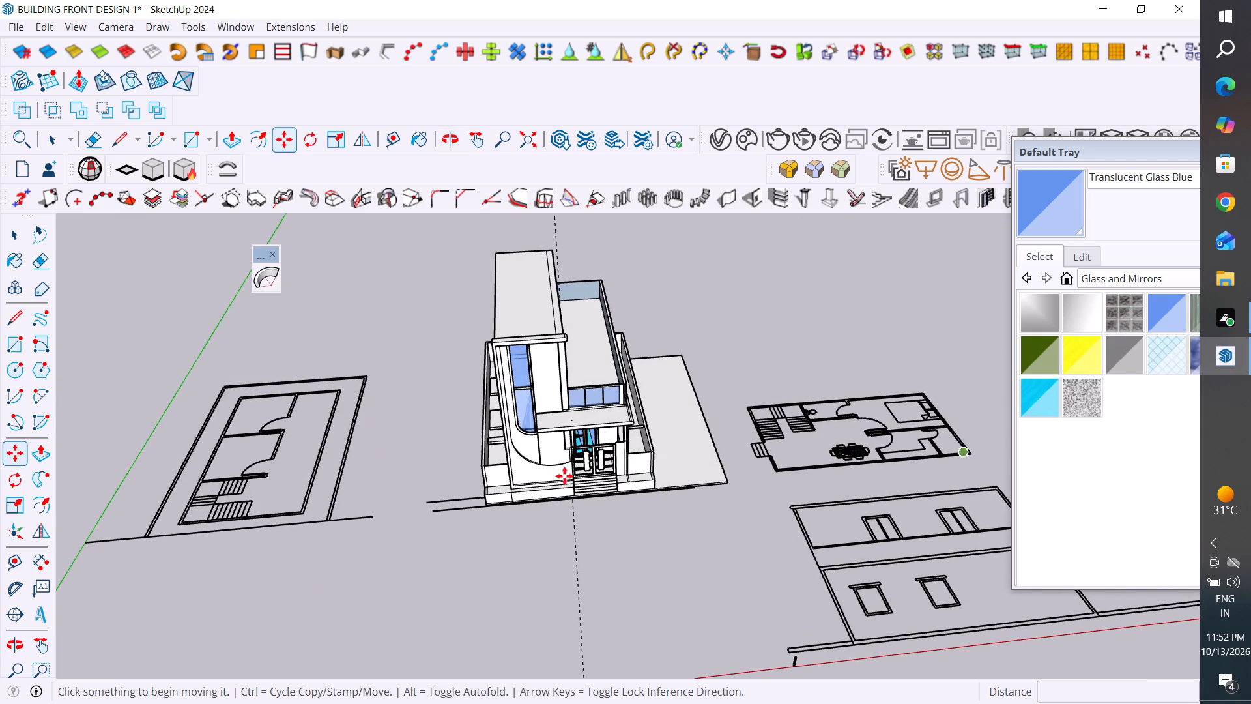
scroll(508, 460, up, 8)
middle_drag(492, 437, 629, 425)
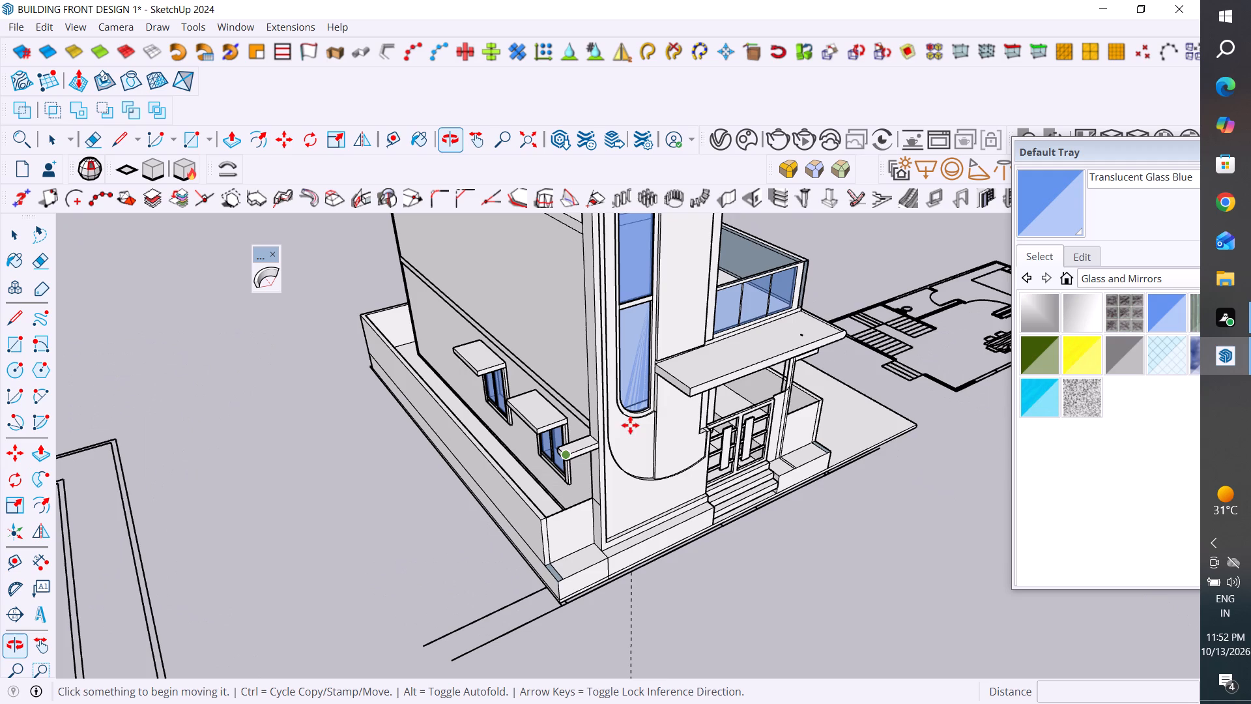
click(9, 227)
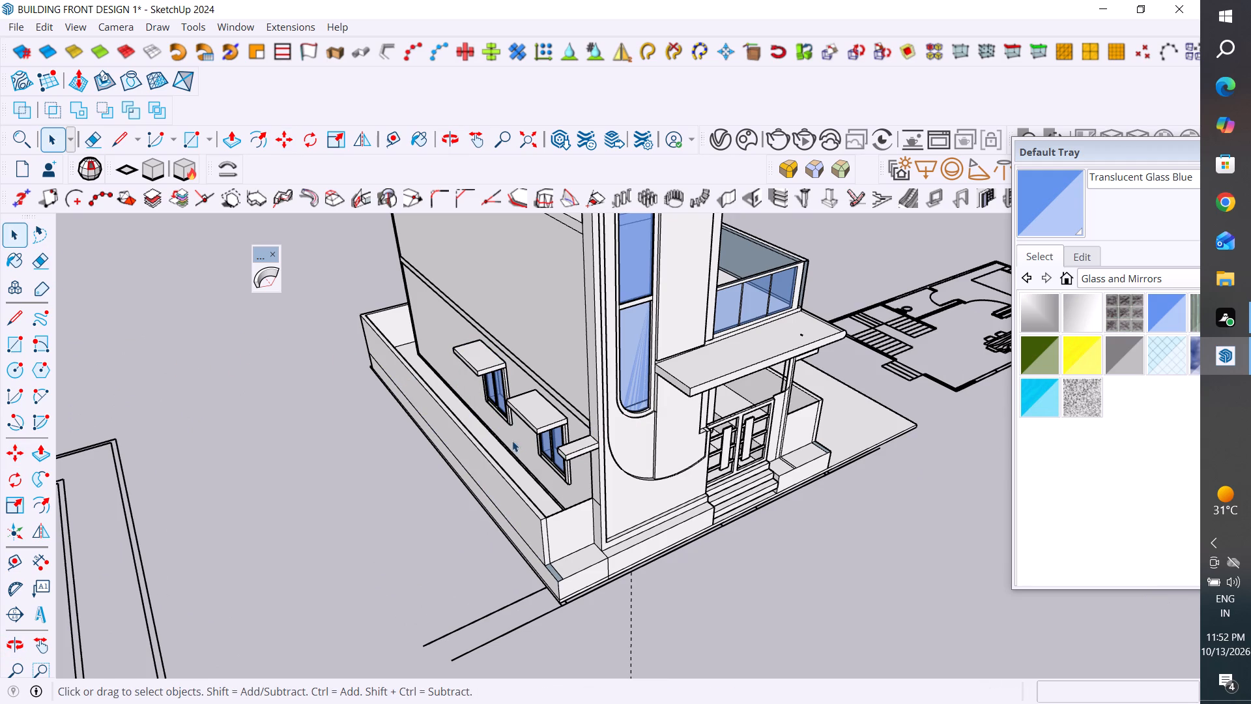
click(519, 437)
key(m)
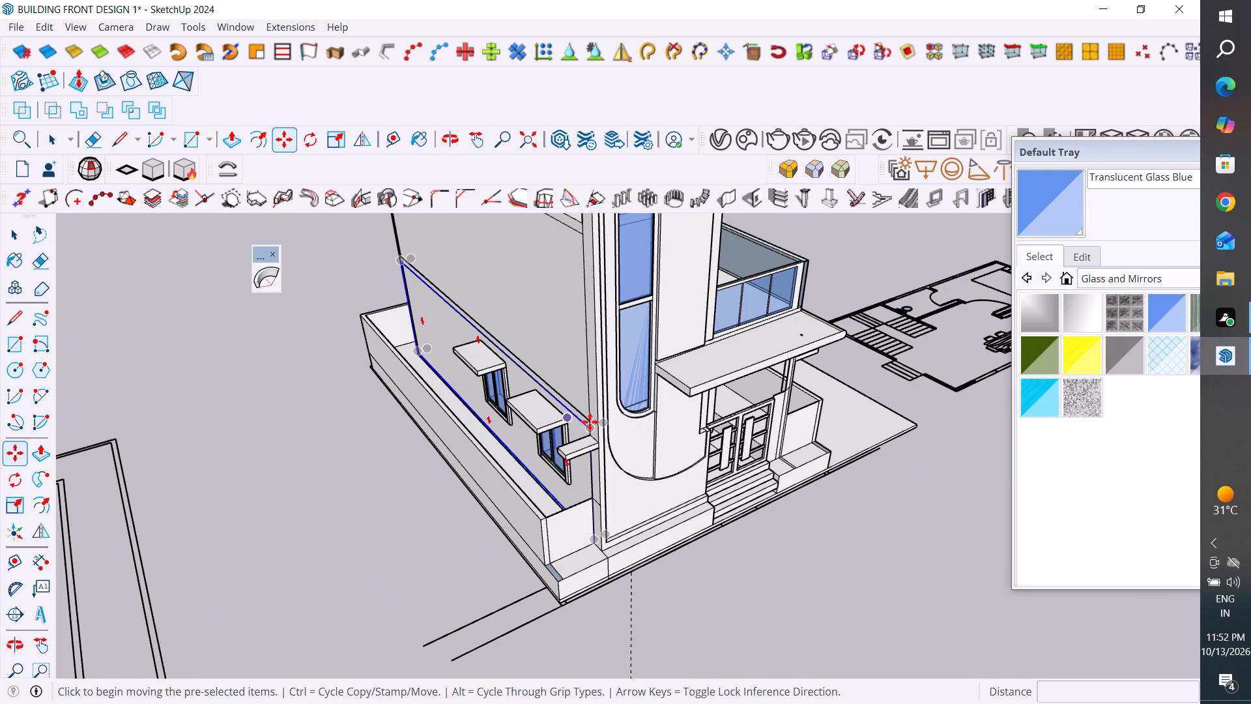
click(586, 428)
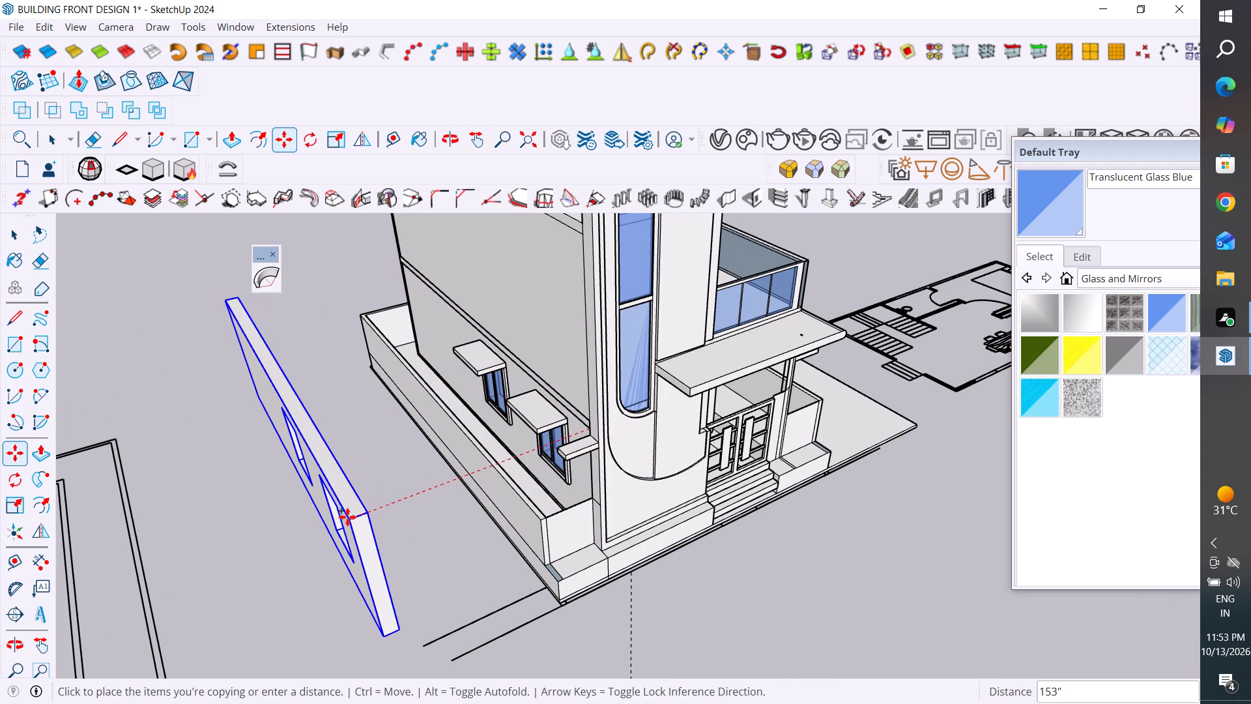
click(348, 518)
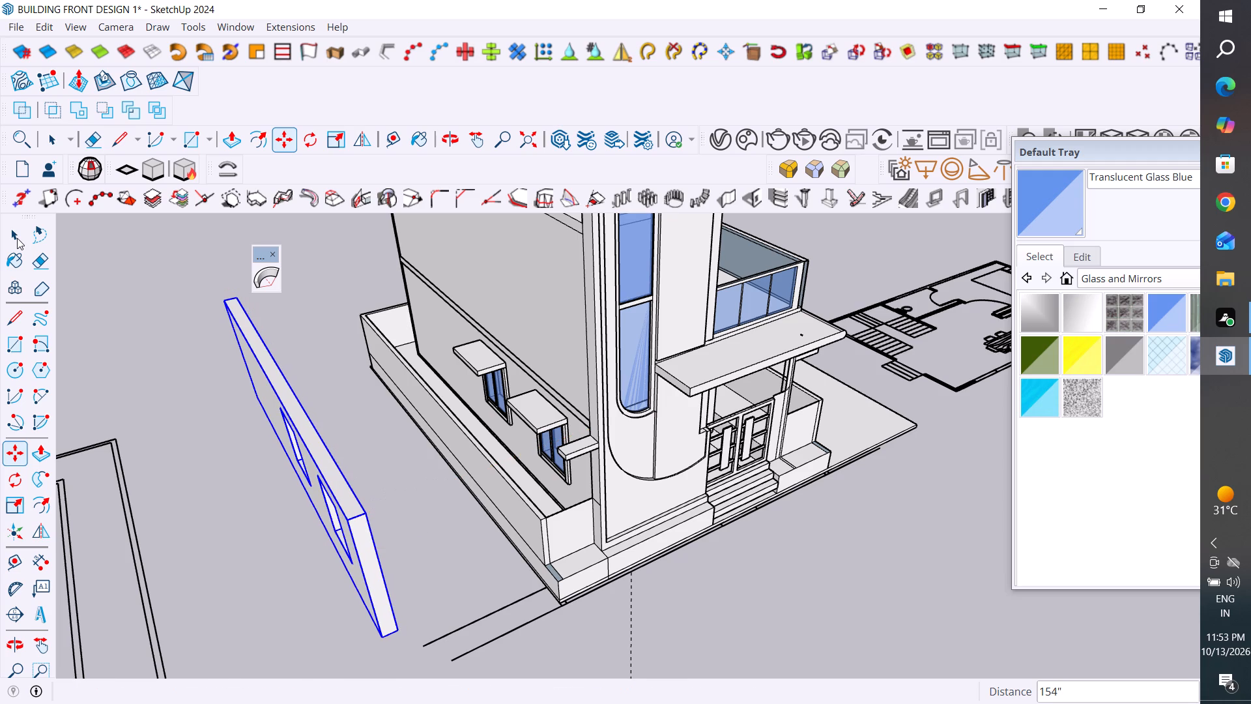
click(17, 238)
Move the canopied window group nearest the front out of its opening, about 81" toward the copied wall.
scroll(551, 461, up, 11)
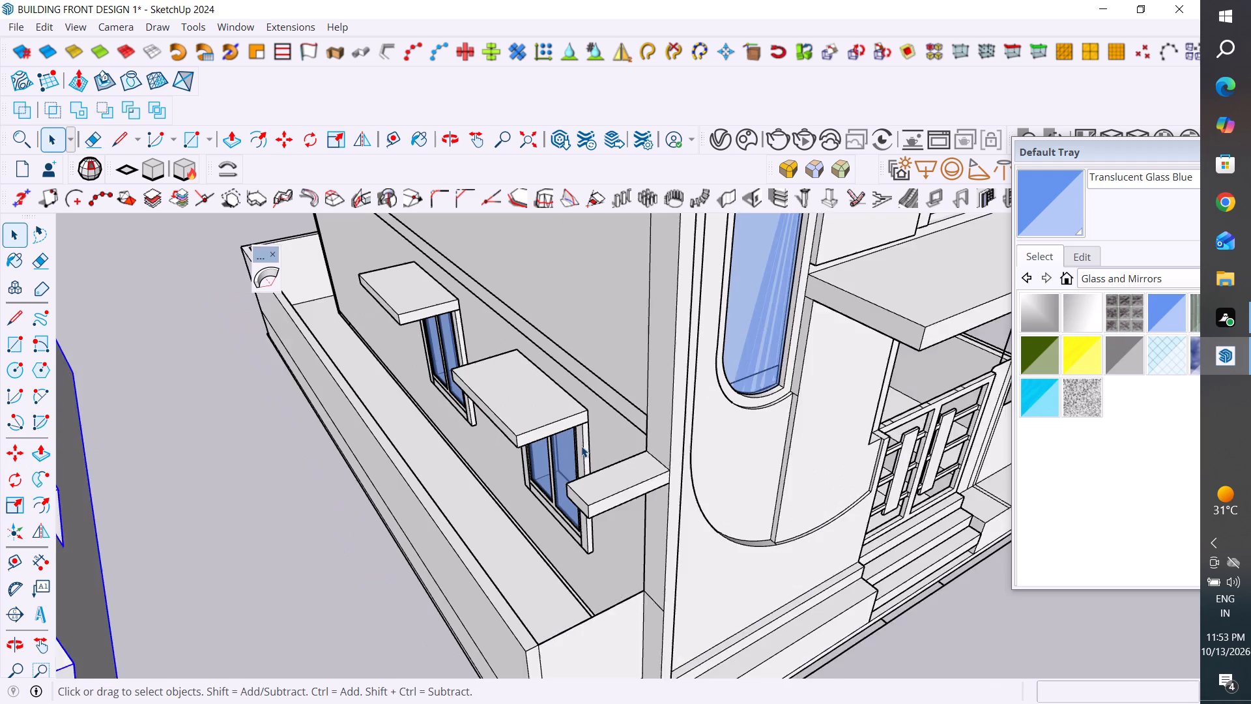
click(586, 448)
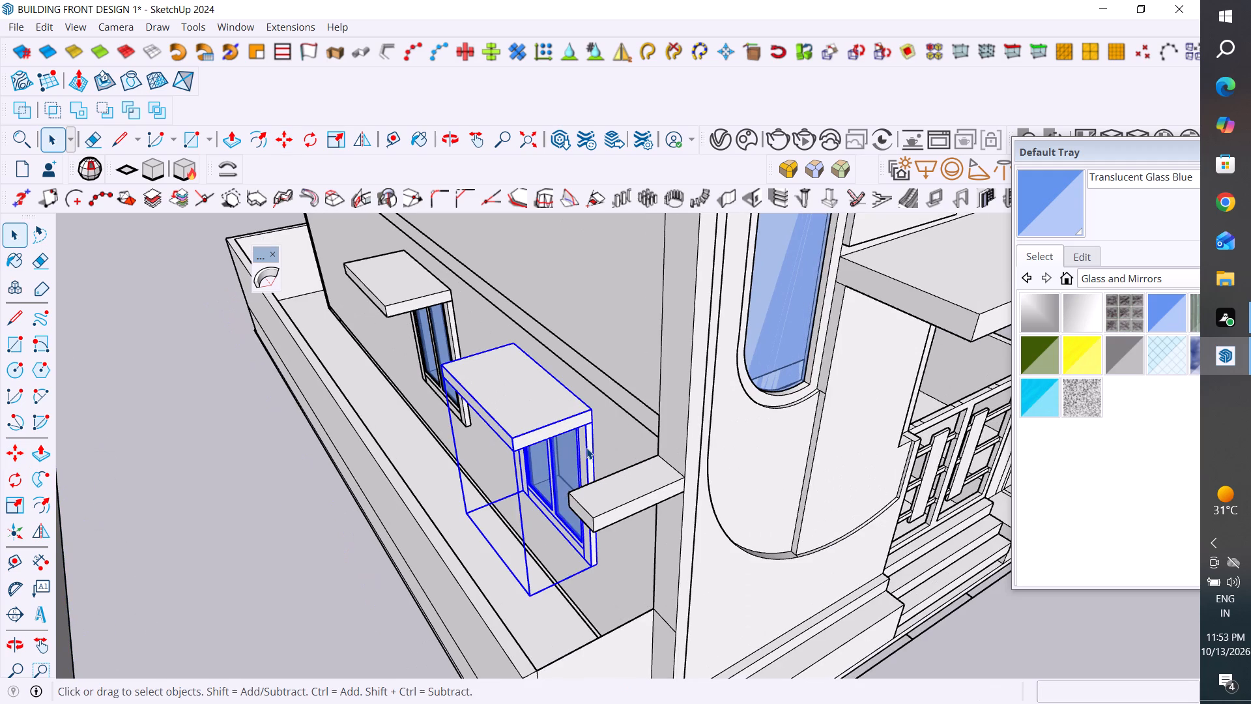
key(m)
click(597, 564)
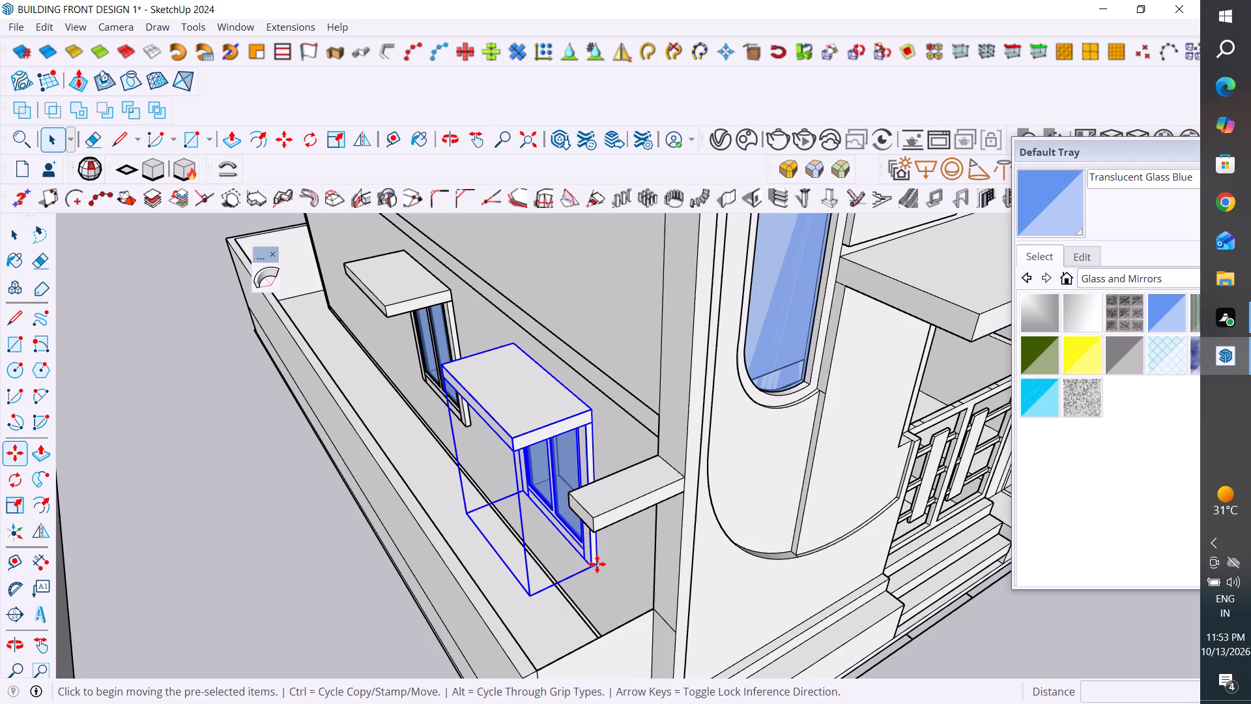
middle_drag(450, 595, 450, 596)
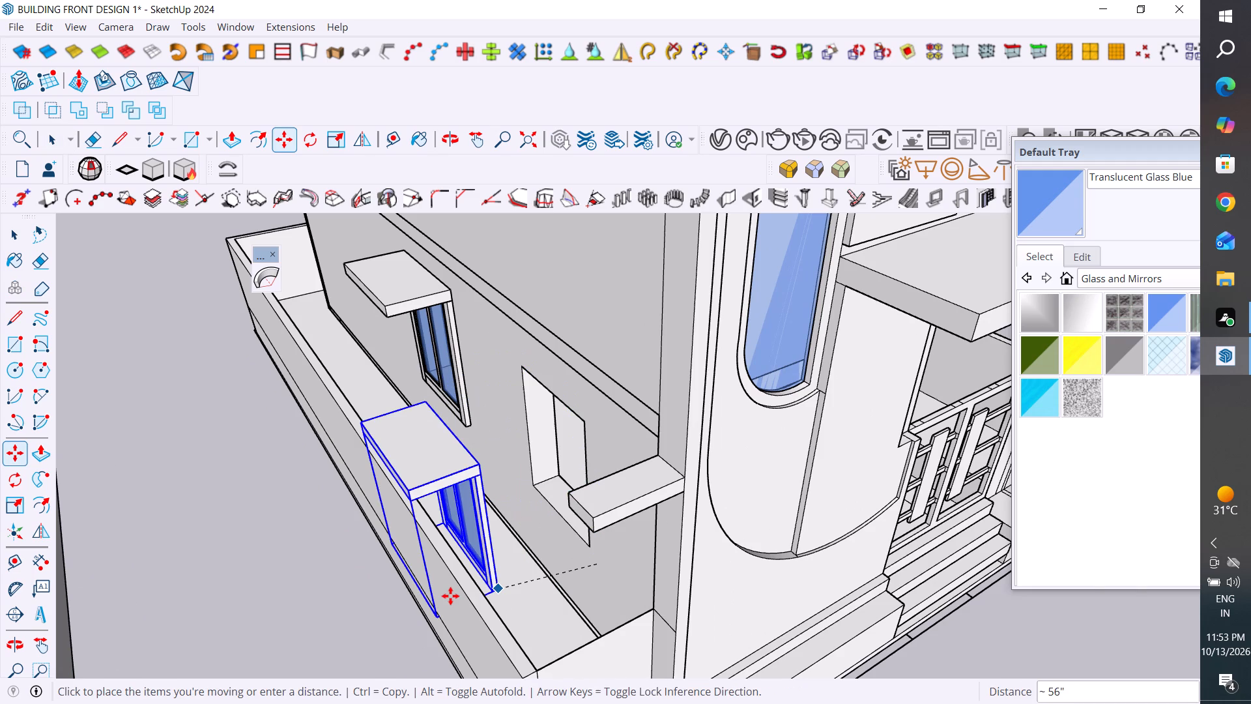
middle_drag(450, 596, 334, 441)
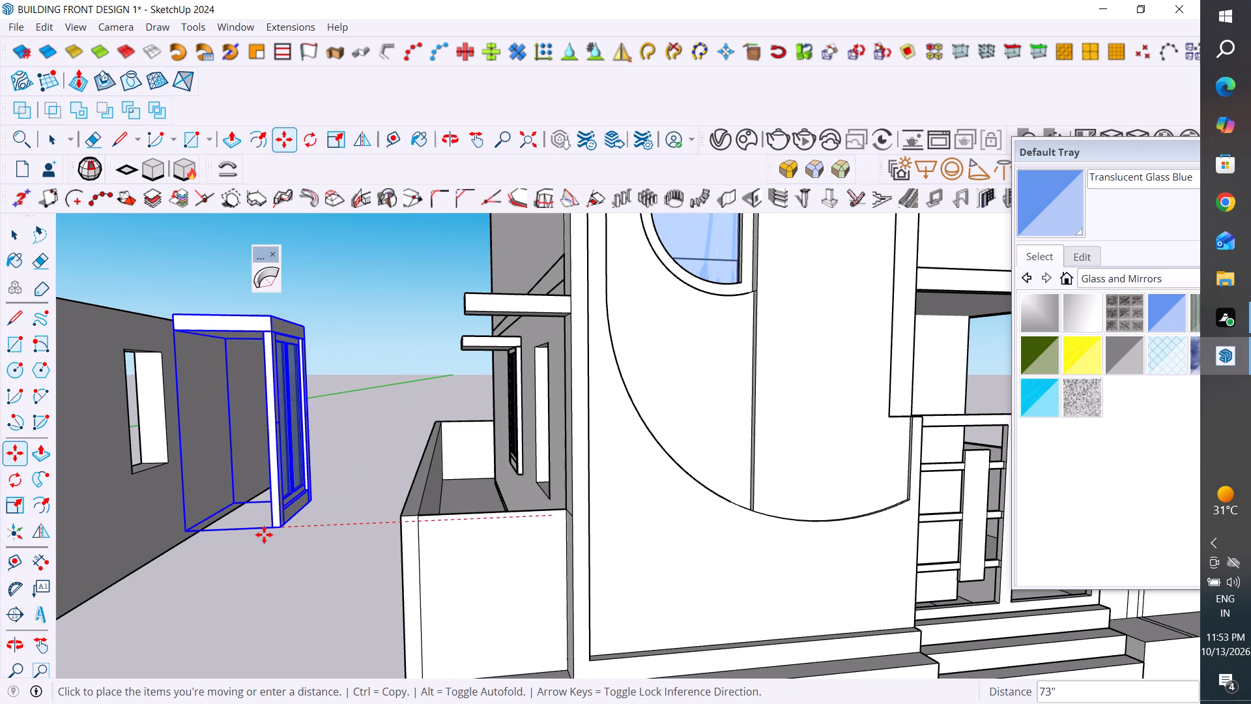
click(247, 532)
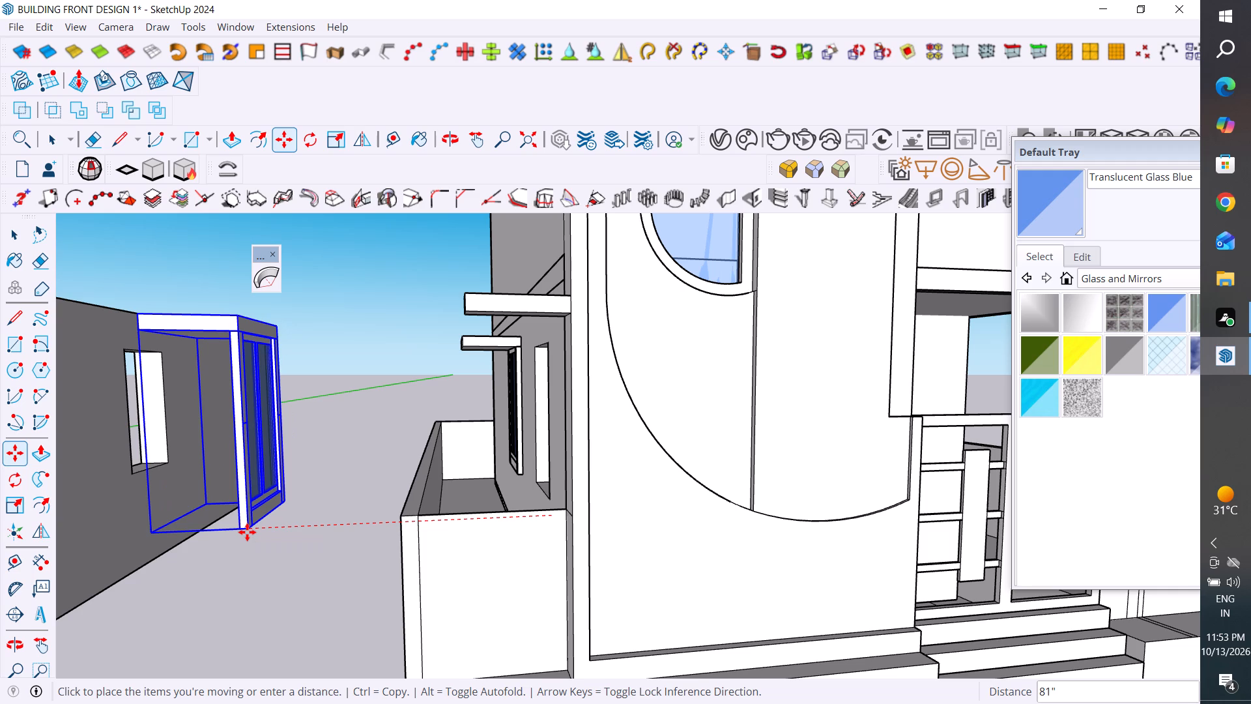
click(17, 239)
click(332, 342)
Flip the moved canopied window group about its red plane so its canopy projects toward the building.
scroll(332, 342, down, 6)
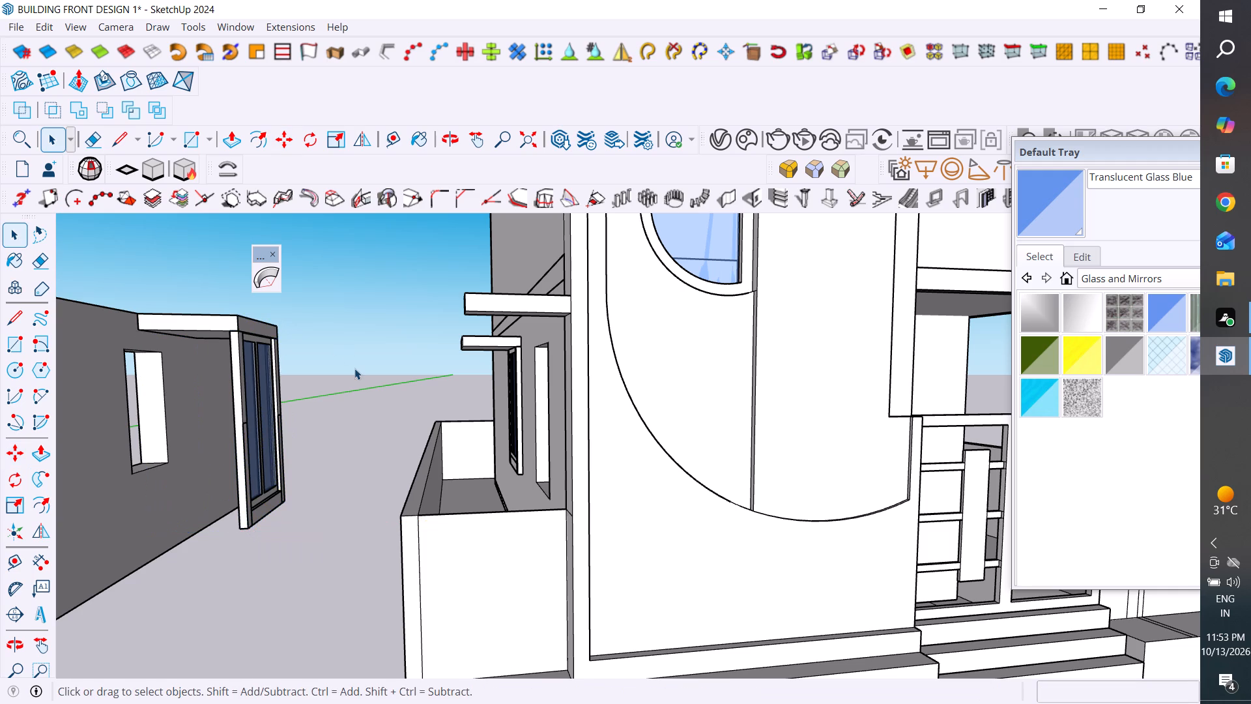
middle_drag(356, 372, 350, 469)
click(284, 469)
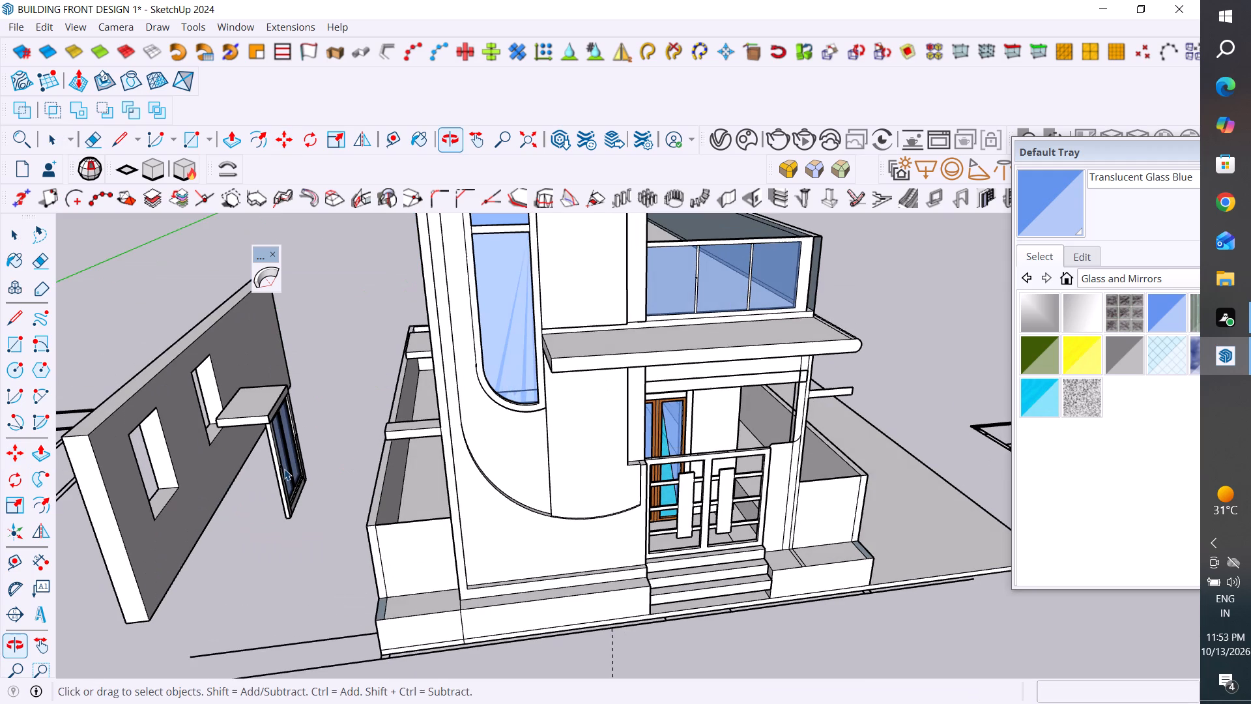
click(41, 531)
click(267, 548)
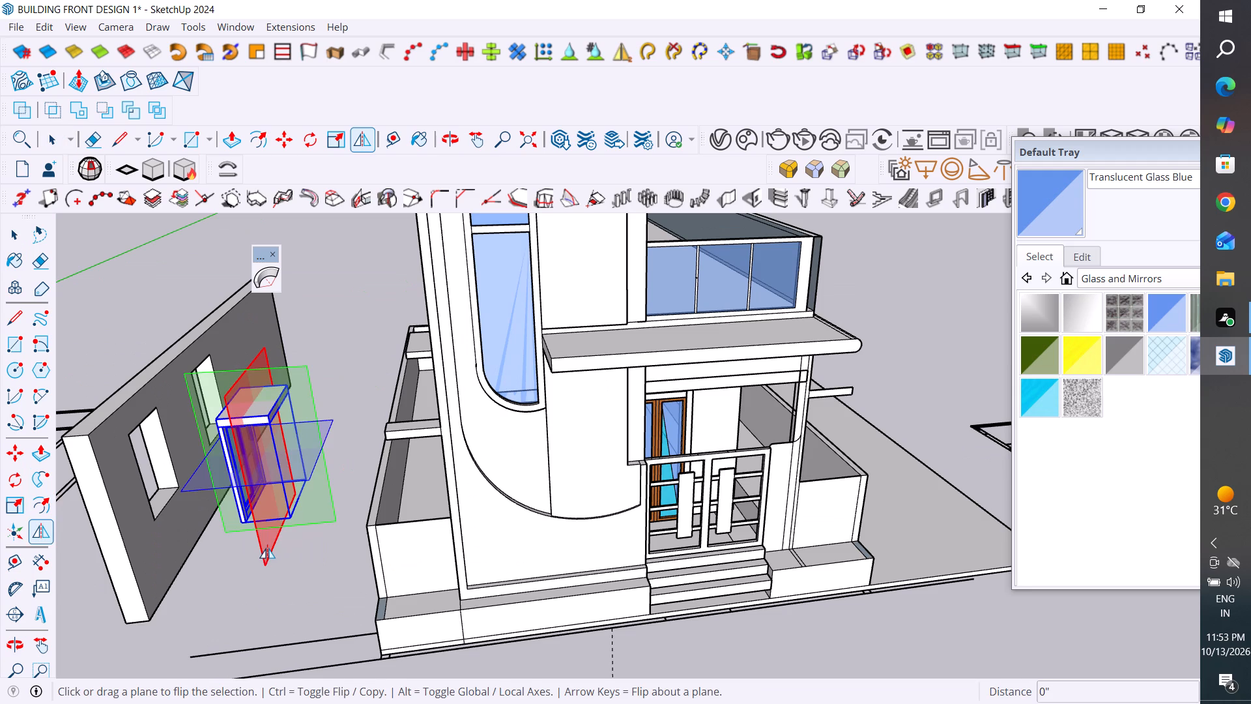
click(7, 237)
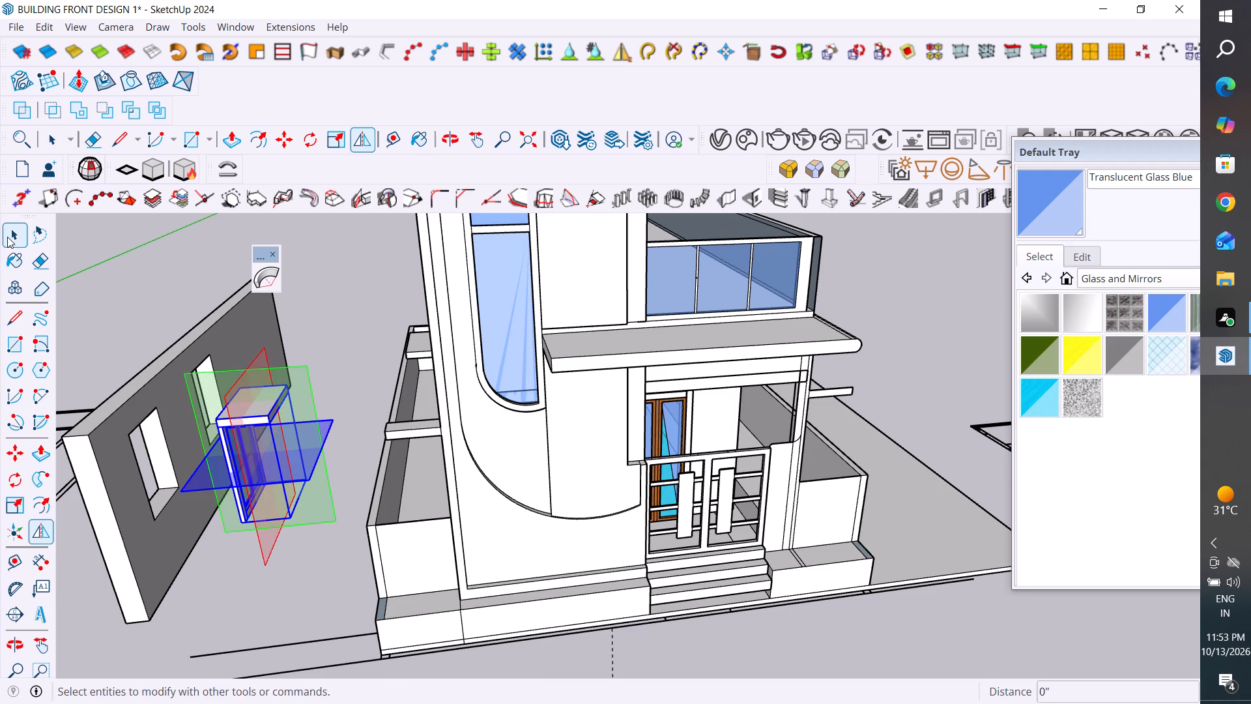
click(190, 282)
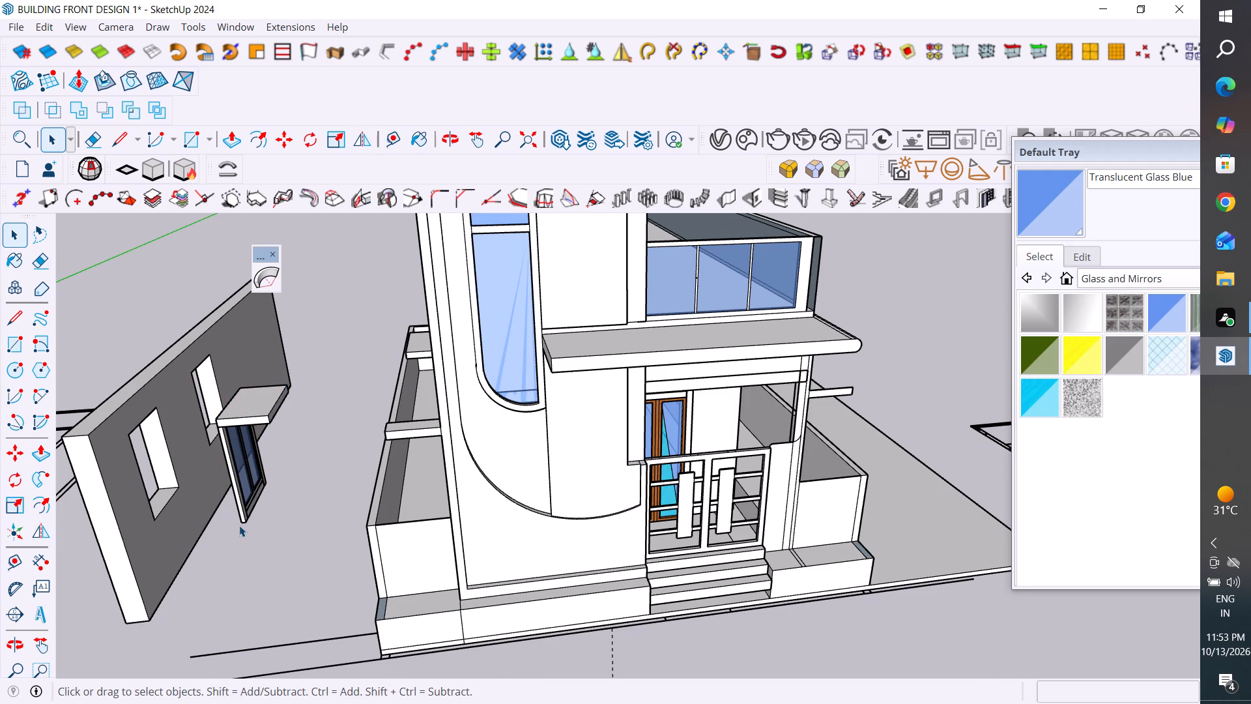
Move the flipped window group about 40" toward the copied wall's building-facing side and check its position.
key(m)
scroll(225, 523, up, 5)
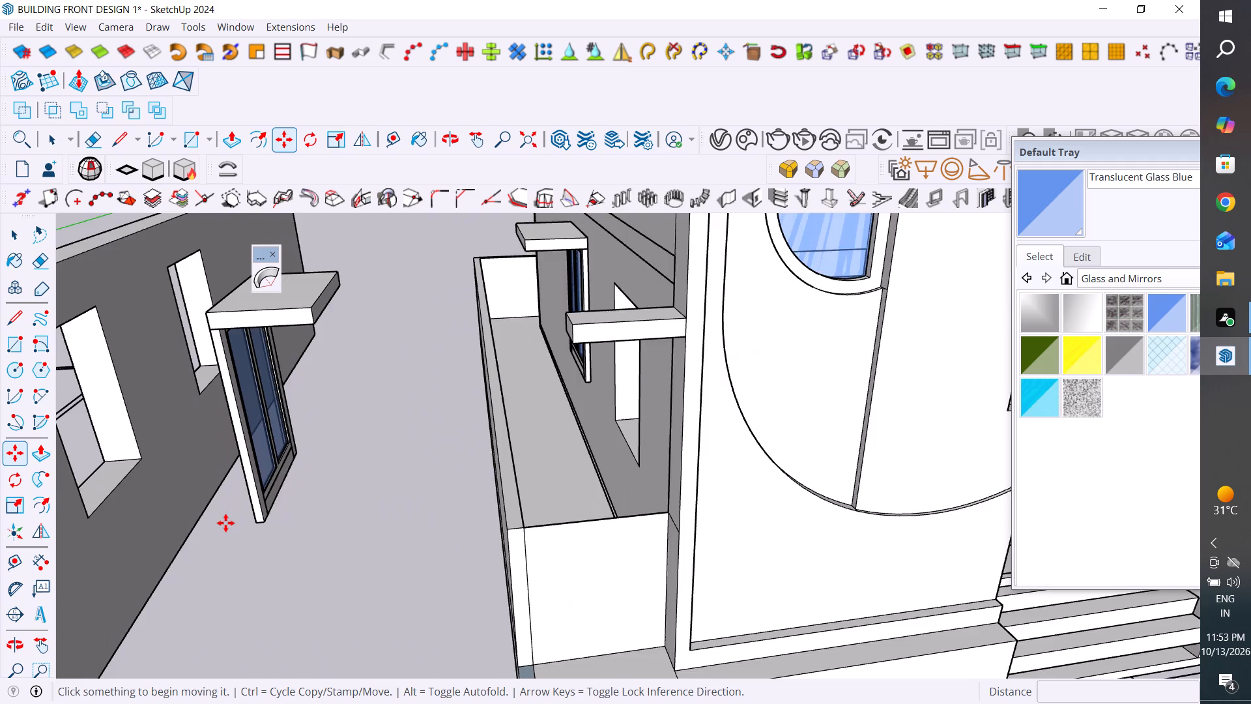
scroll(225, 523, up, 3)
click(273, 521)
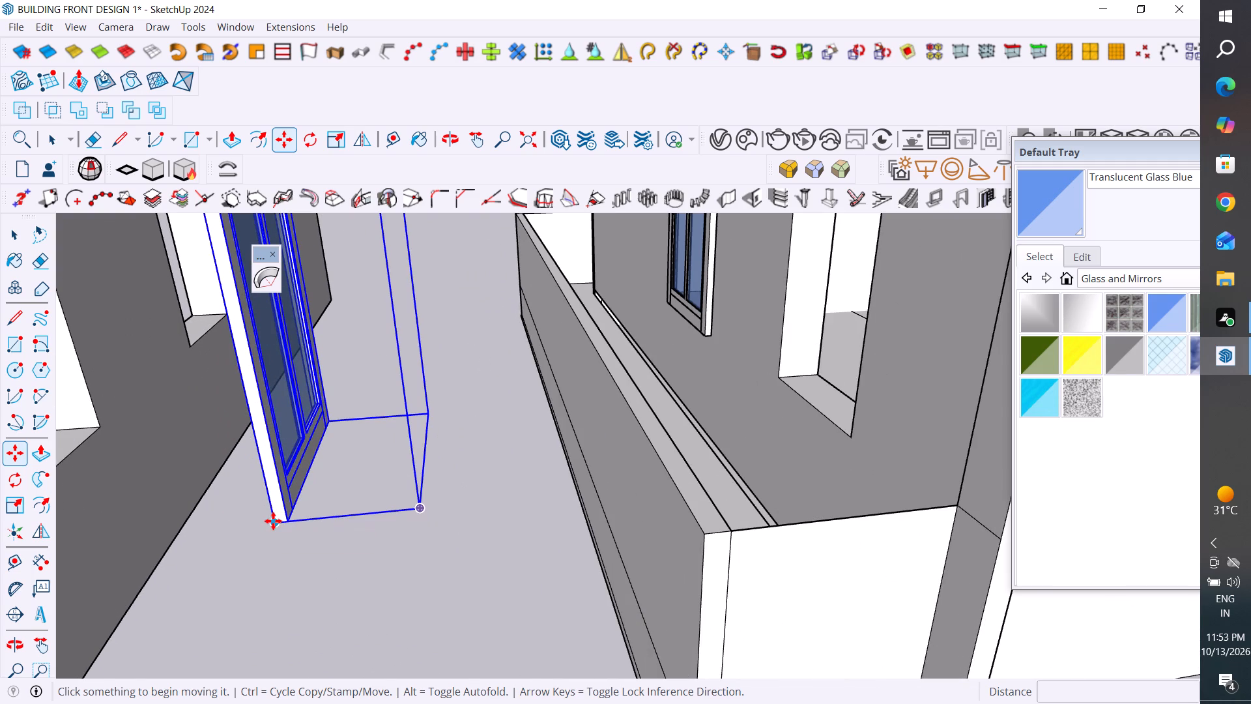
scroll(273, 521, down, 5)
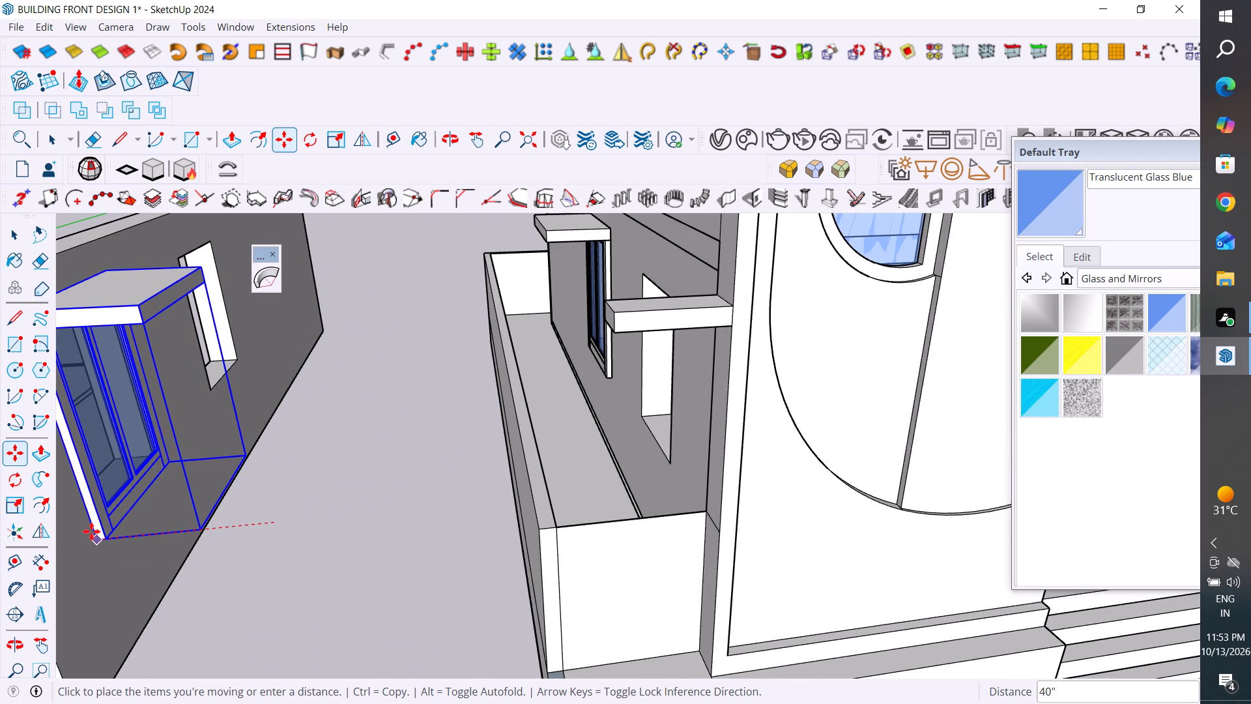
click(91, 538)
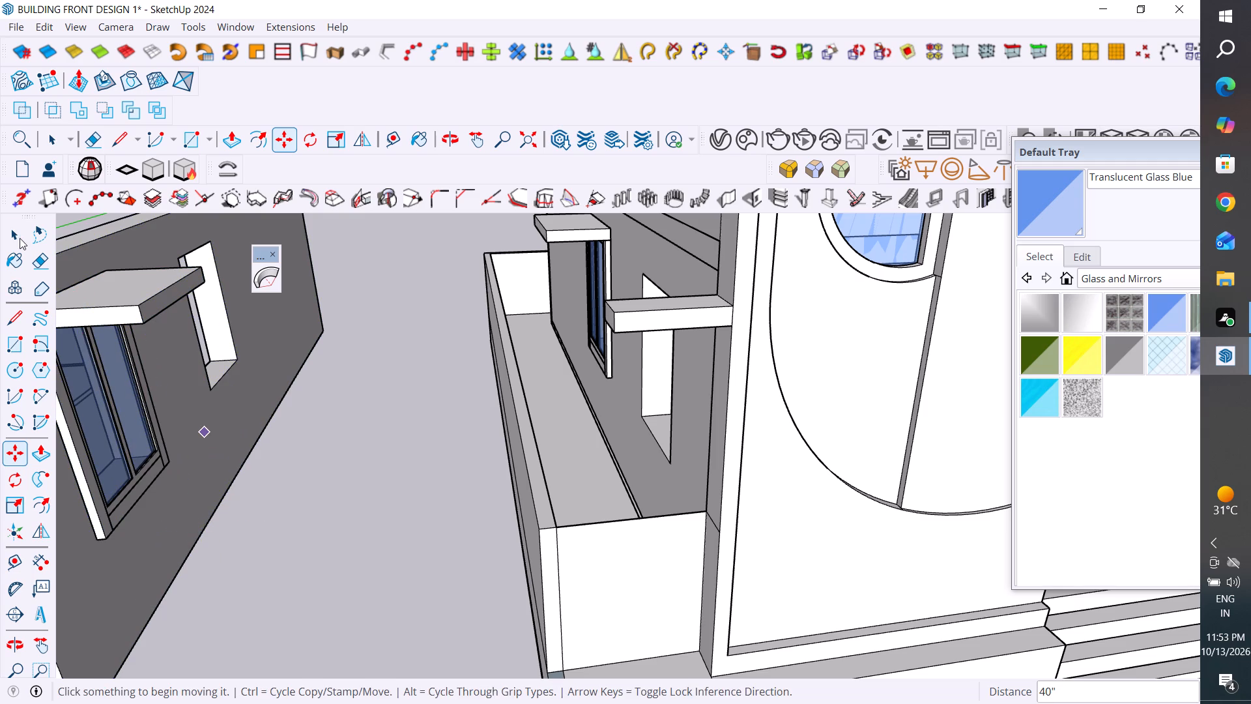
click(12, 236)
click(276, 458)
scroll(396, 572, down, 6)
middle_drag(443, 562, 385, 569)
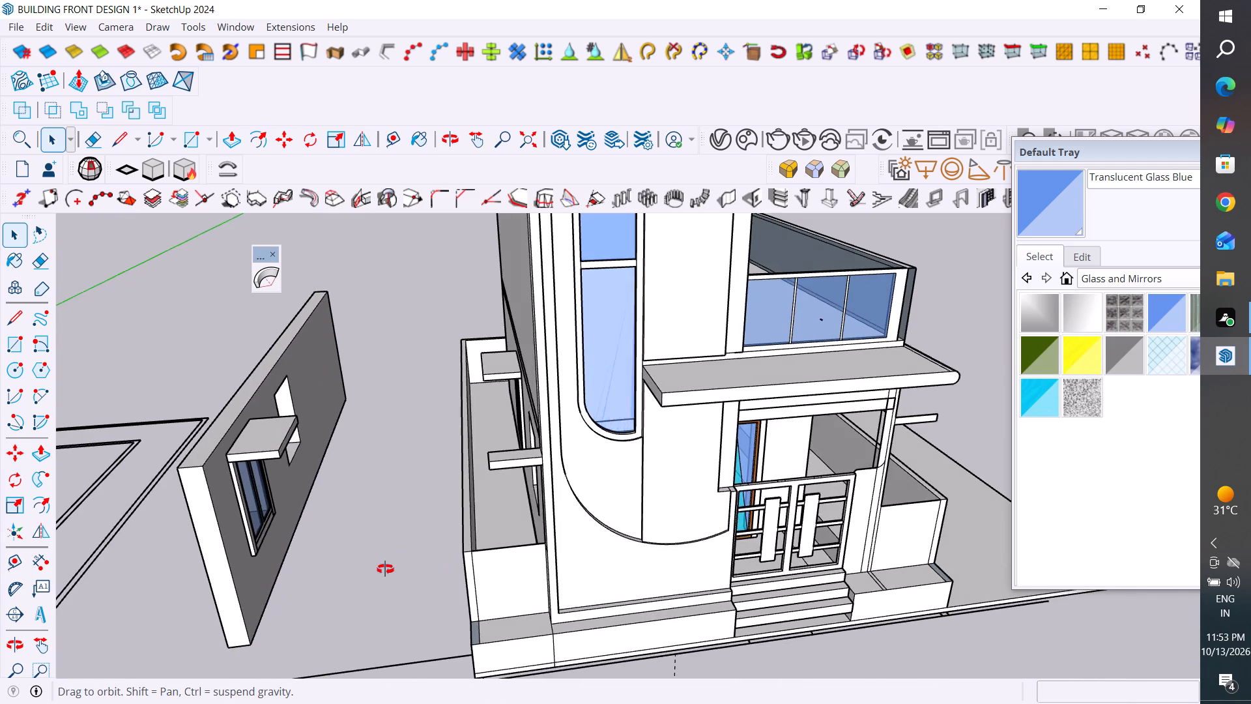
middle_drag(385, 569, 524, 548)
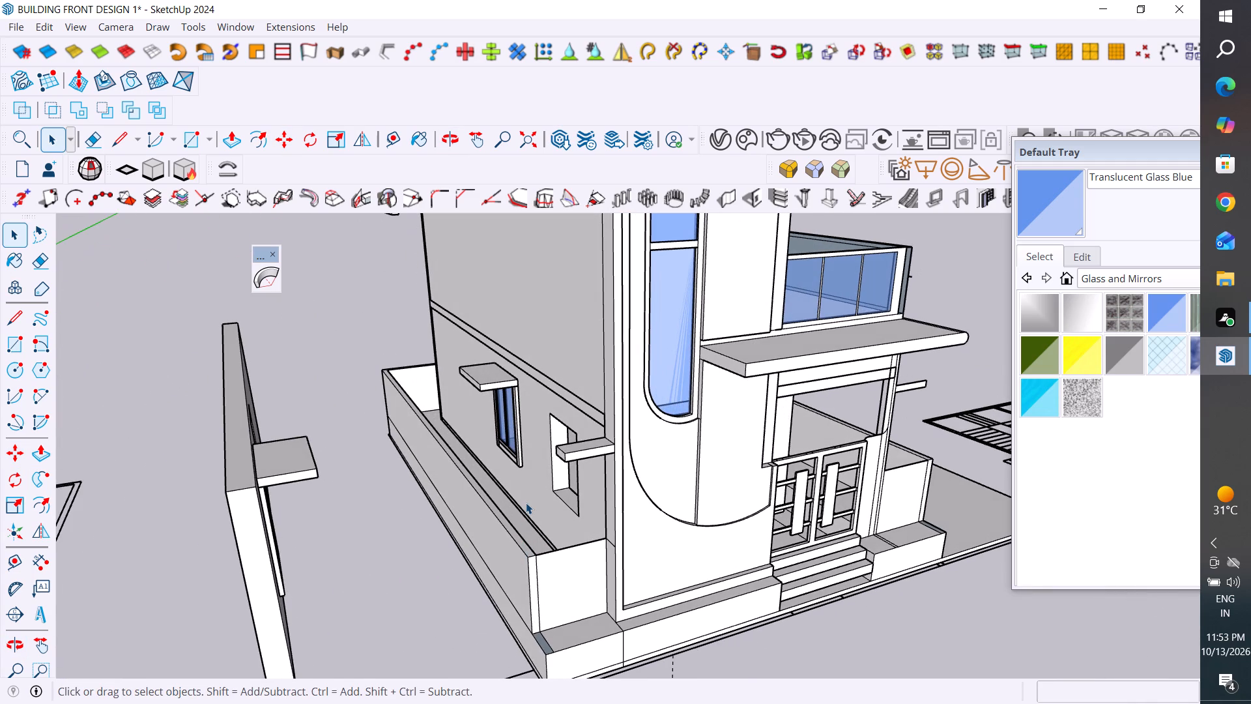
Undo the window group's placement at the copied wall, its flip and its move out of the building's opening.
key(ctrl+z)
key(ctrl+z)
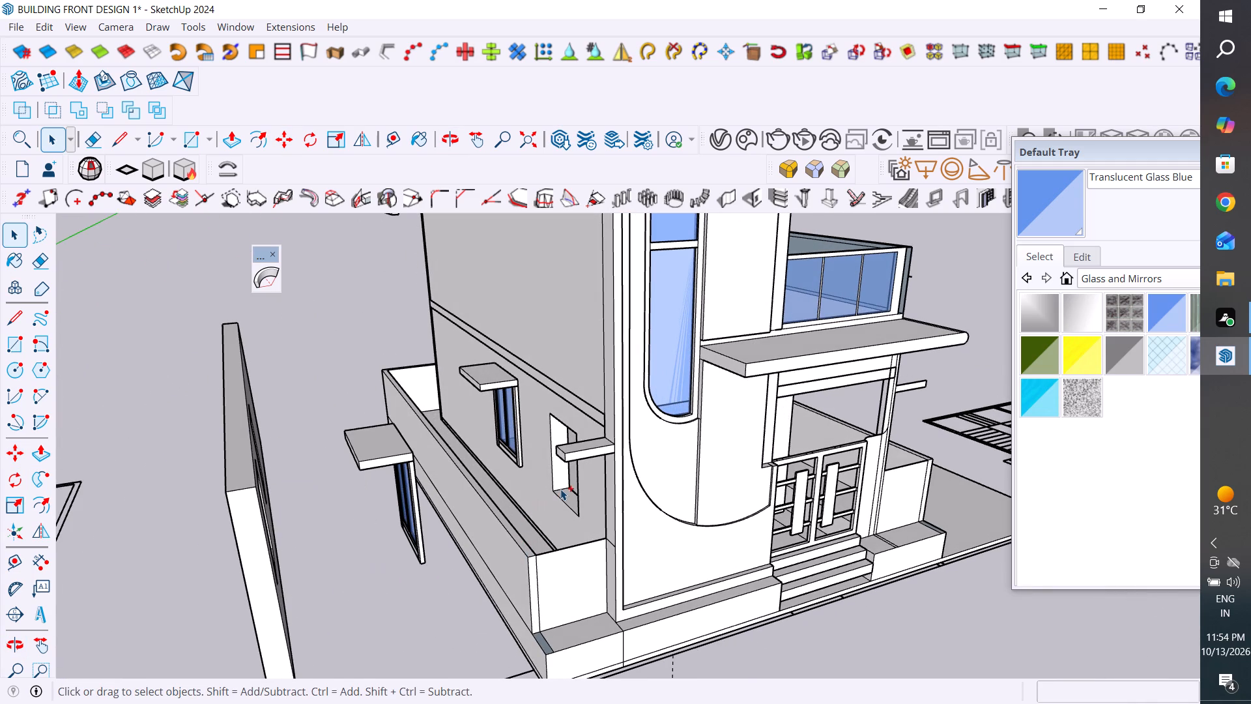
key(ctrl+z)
Copy the canopied window group nearest the front about 96" outward along the red axis, between the building and the copied wall.
click(580, 523)
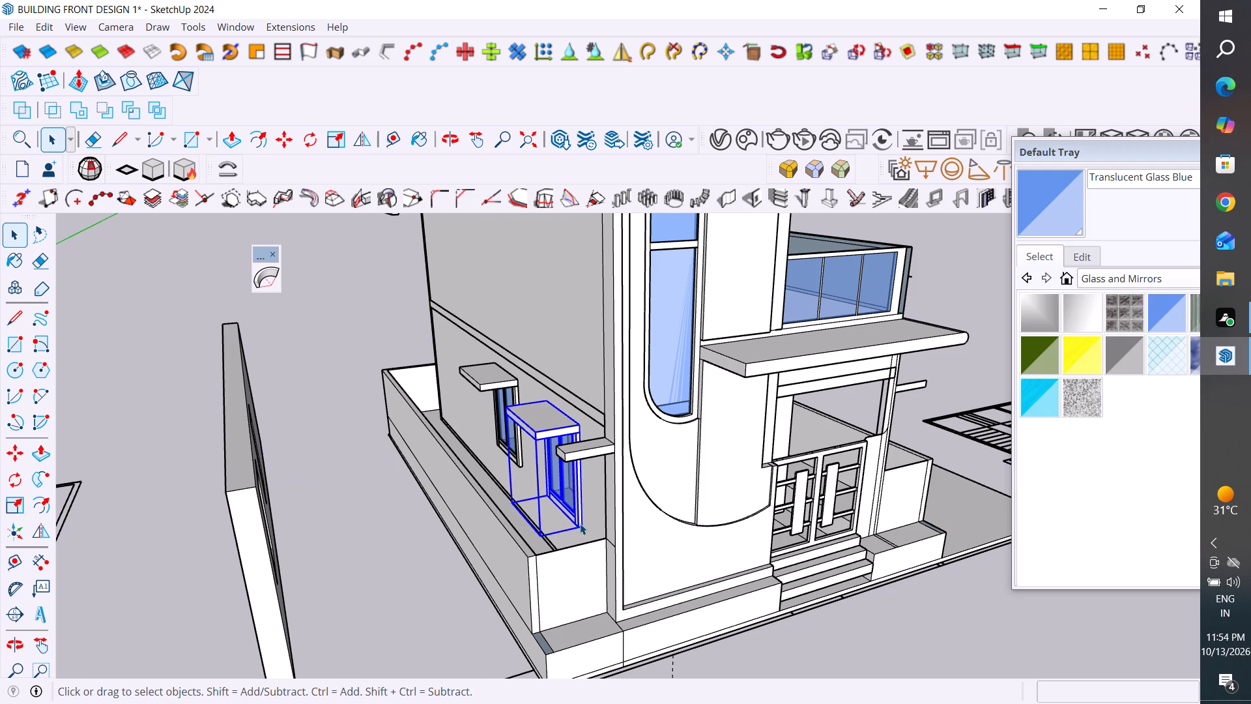
key(m)
click(580, 523)
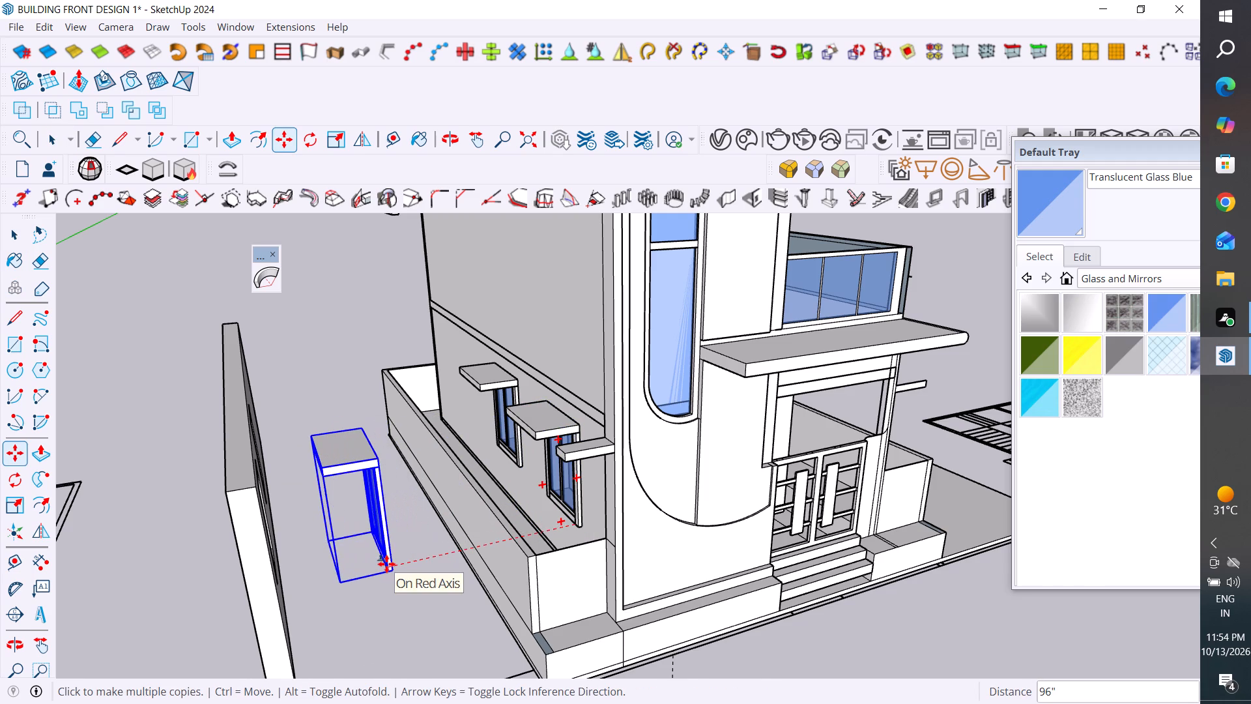
click(386, 564)
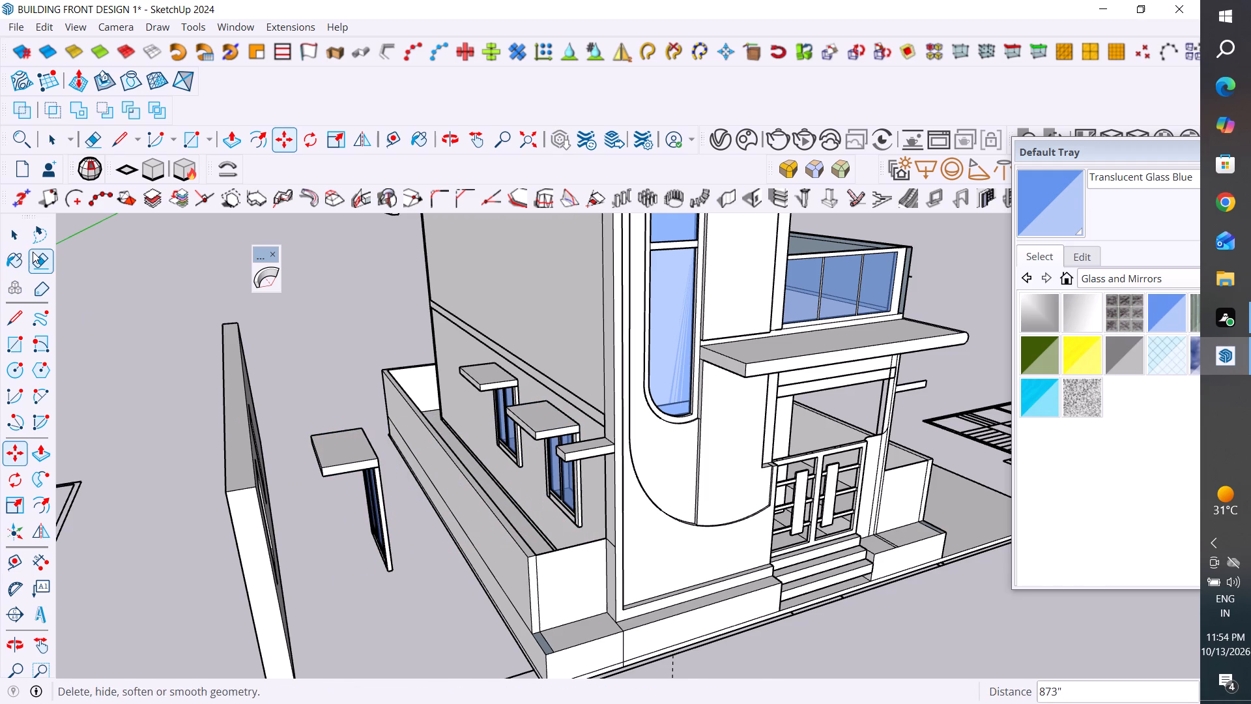
click(18, 236)
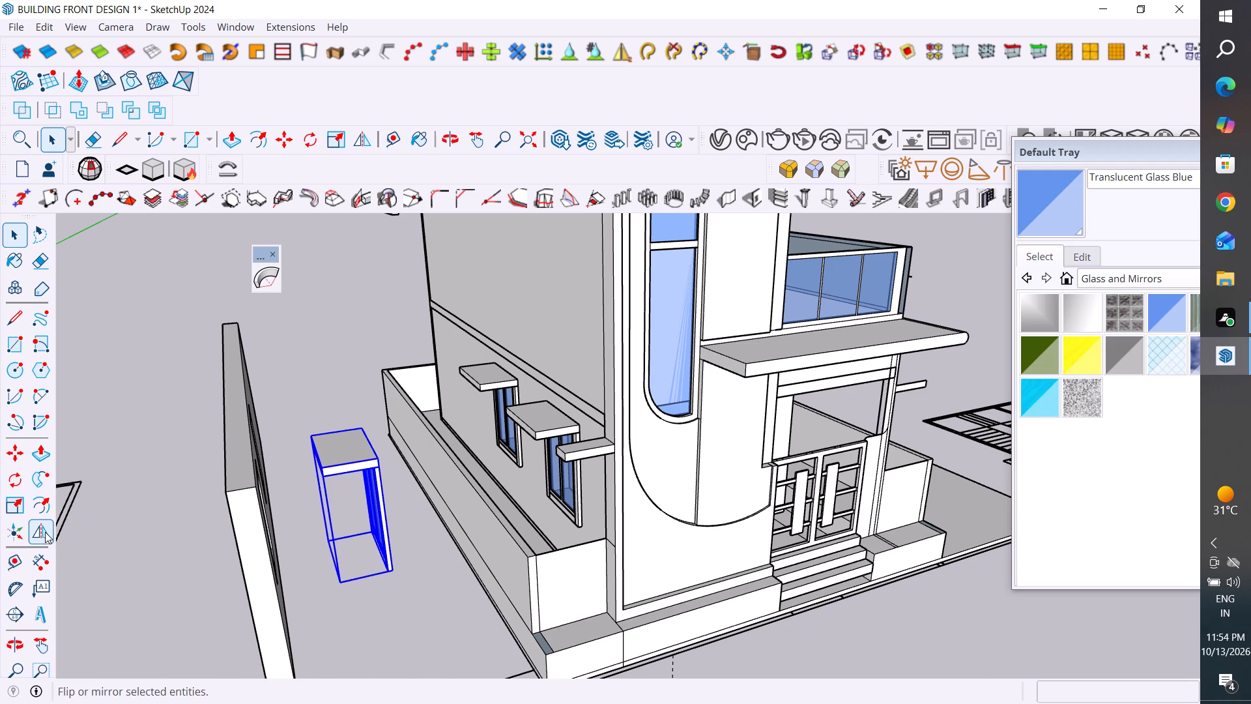
Flip the copied window group about its red plane so its canopy projects toward the building.
click(45, 532)
click(377, 606)
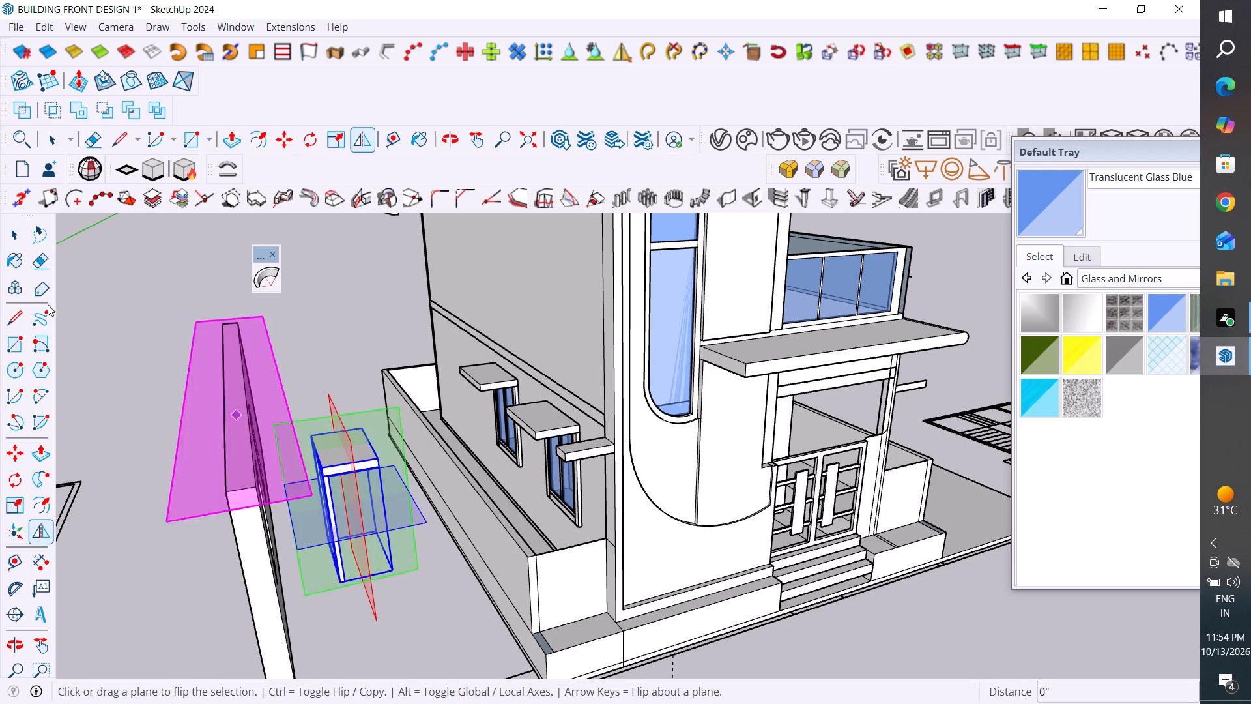
click(14, 235)
click(295, 360)
Move the flipped window group copy about 25" toward the copied wall, from its lower outer corner.
middle_drag(369, 525, 332, 527)
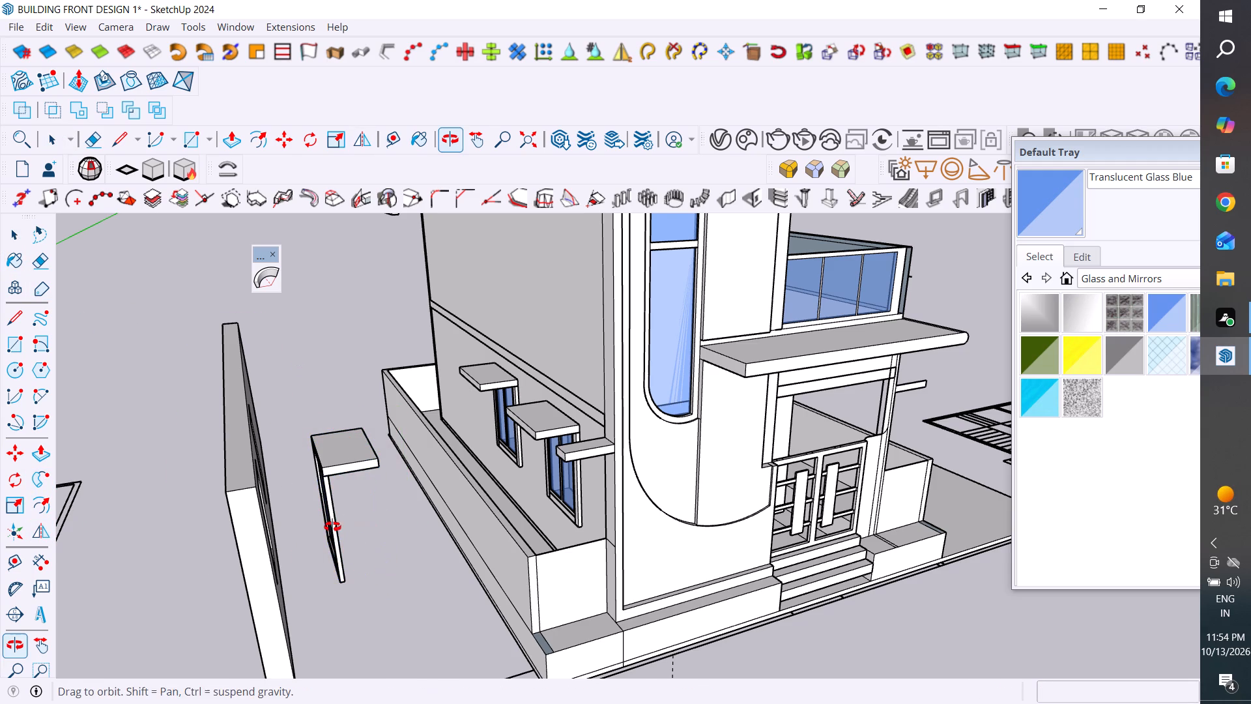
middle_drag(332, 527, 279, 514)
scroll(283, 535, up, 9)
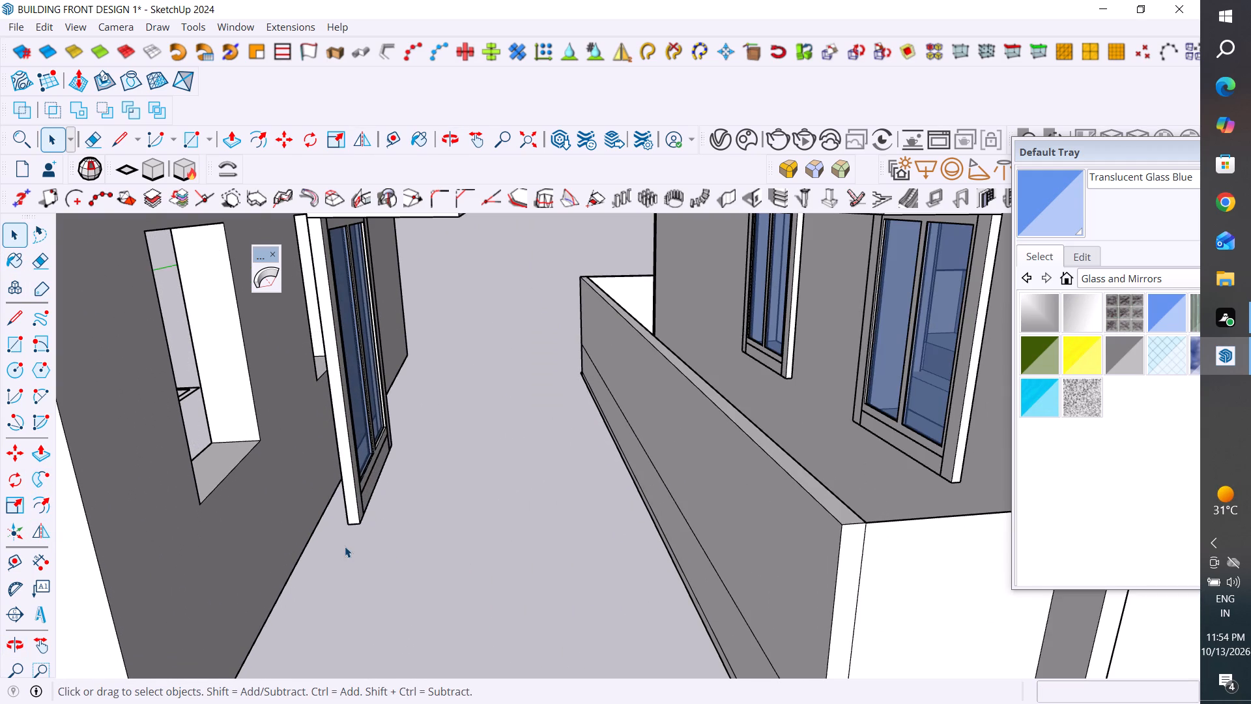
click(361, 518)
key(m)
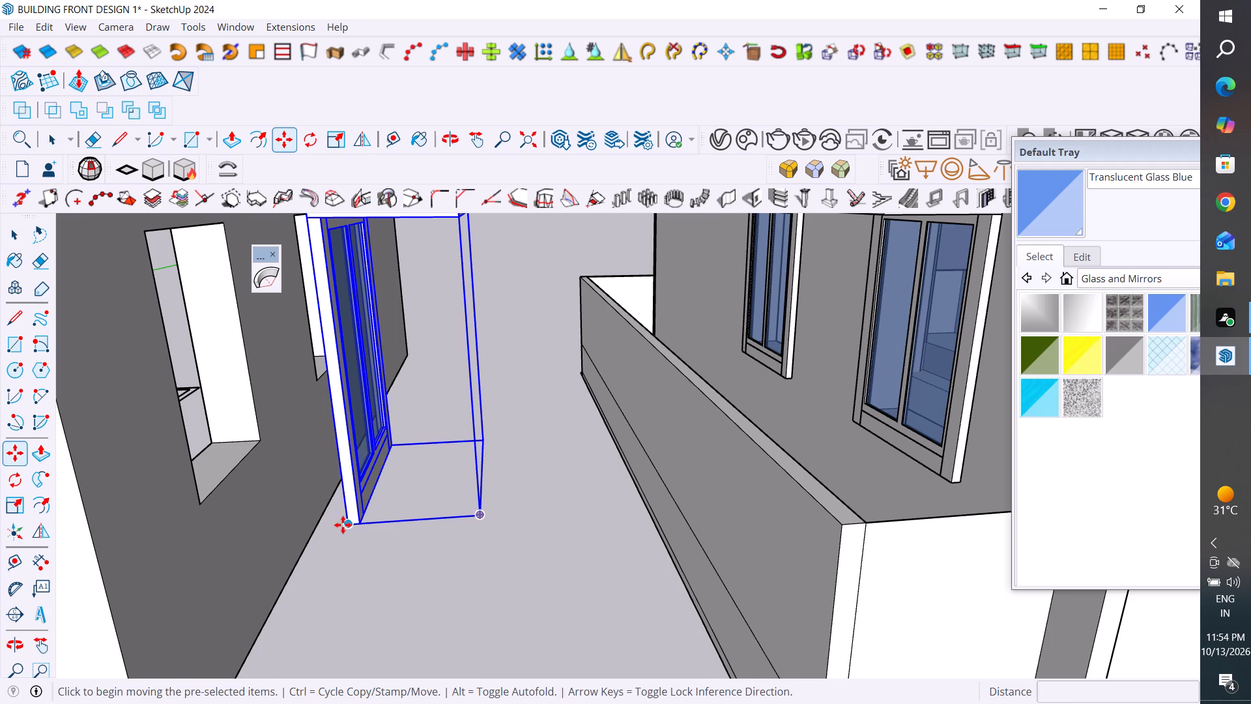
click(347, 527)
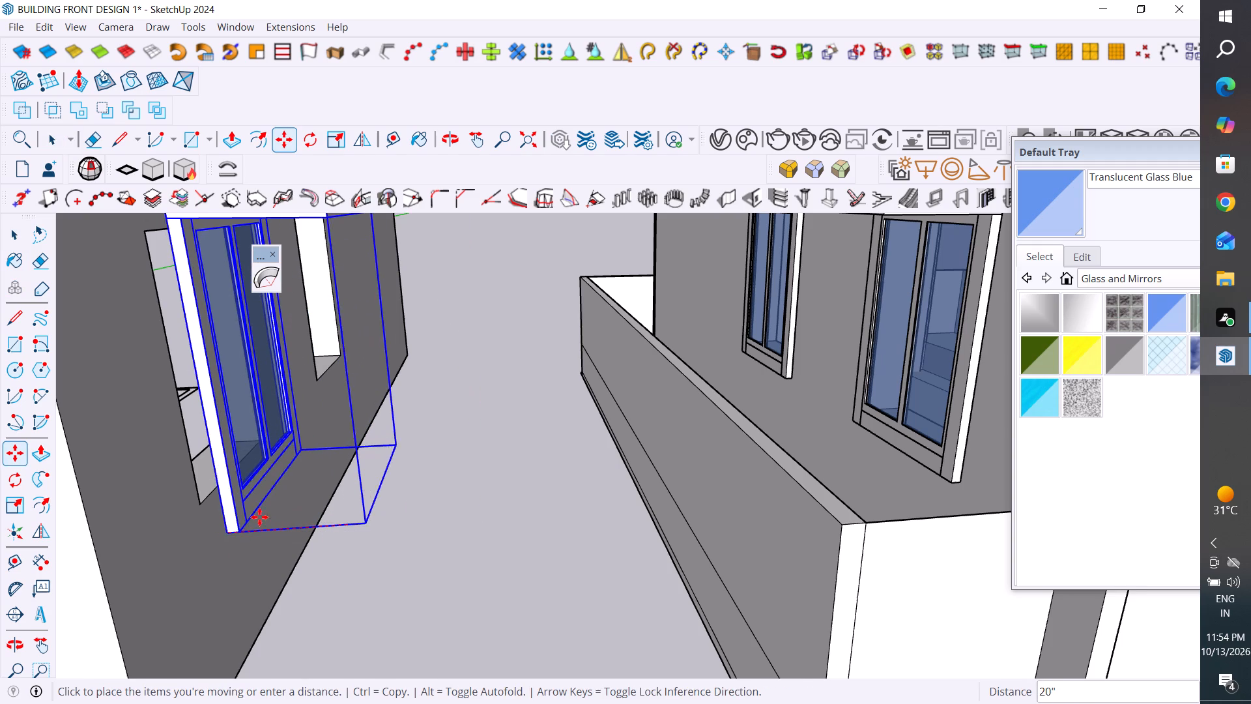
click(197, 531)
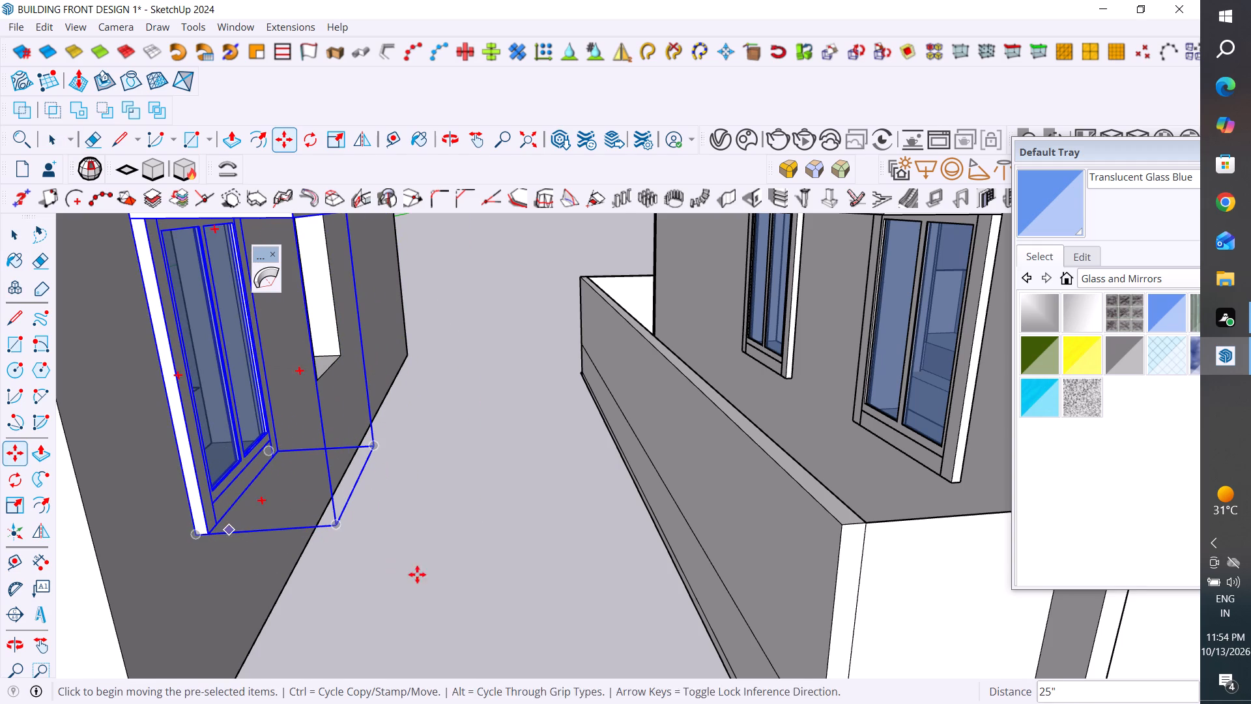
Copy the canopied window group farthest from the front outward along the red axis, between the building and the copied wall.
scroll(431, 583, down, 6)
click(14, 231)
click(429, 274)
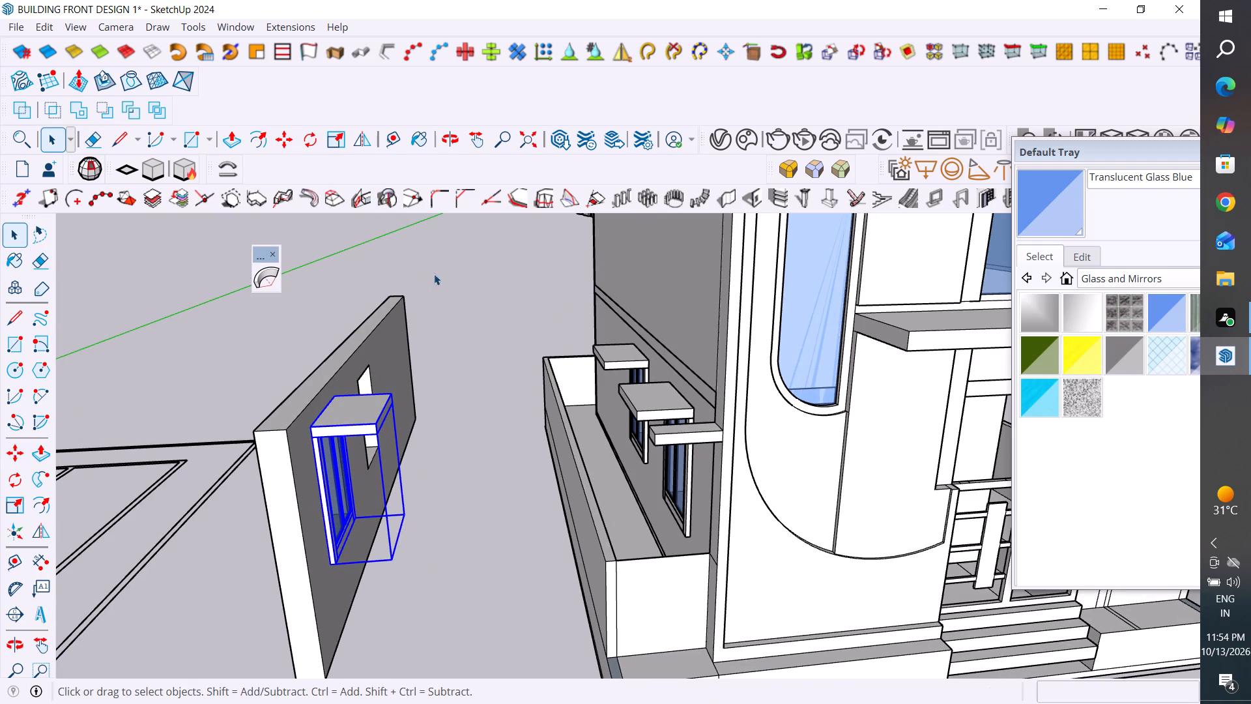
scroll(588, 339, up, 4)
scroll(638, 405, down, 5)
scroll(615, 469, down, 6)
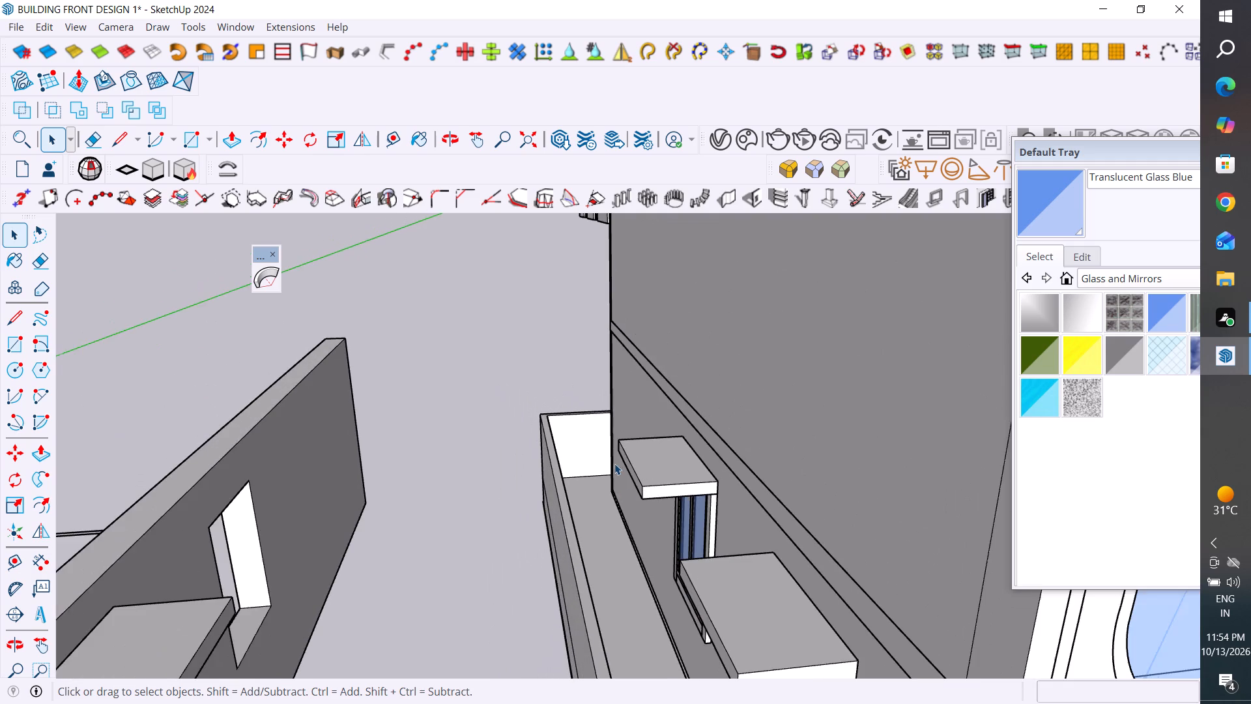
middle_drag(638, 521, 661, 500)
click(752, 566)
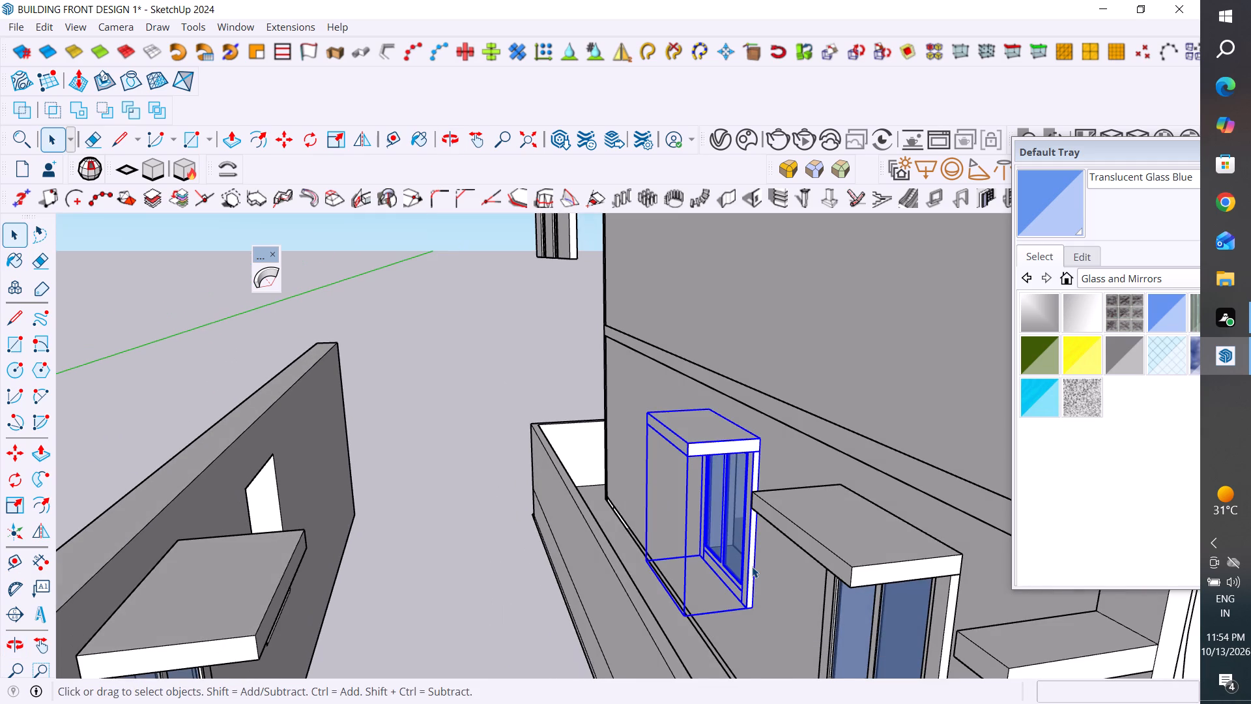
key(m)
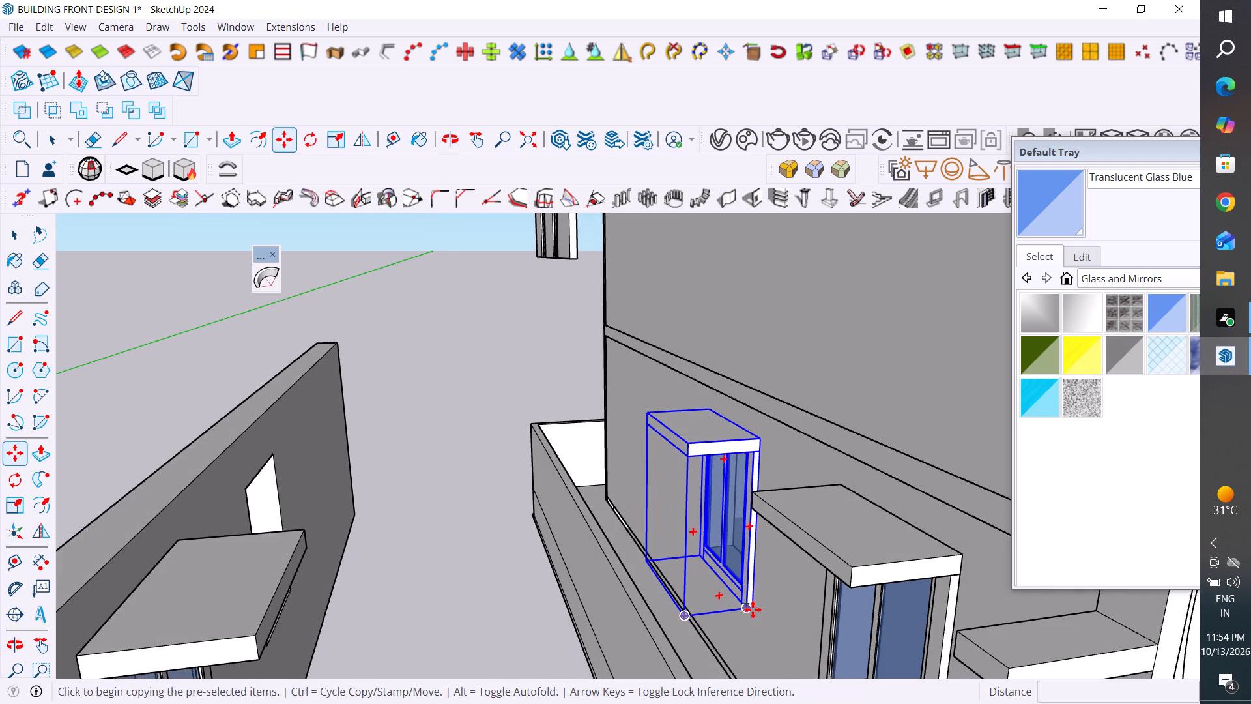
click(753, 609)
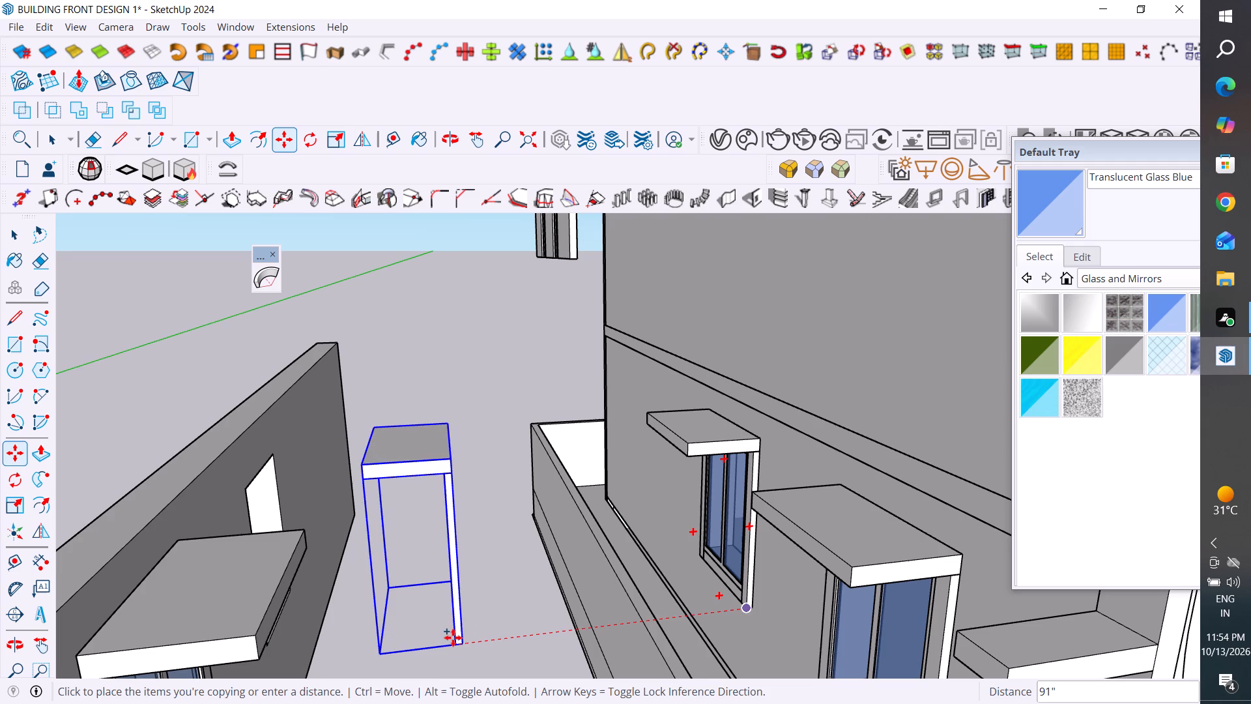
click(446, 639)
click(18, 237)
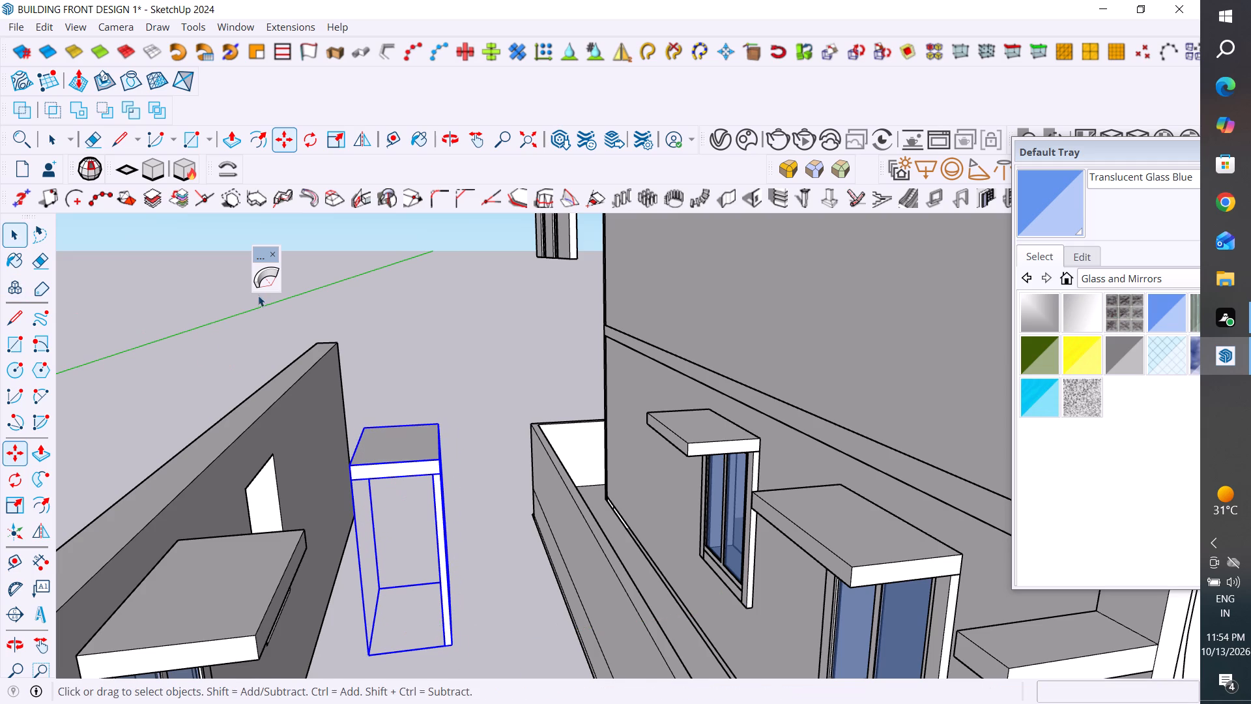
click(412, 346)
click(445, 575)
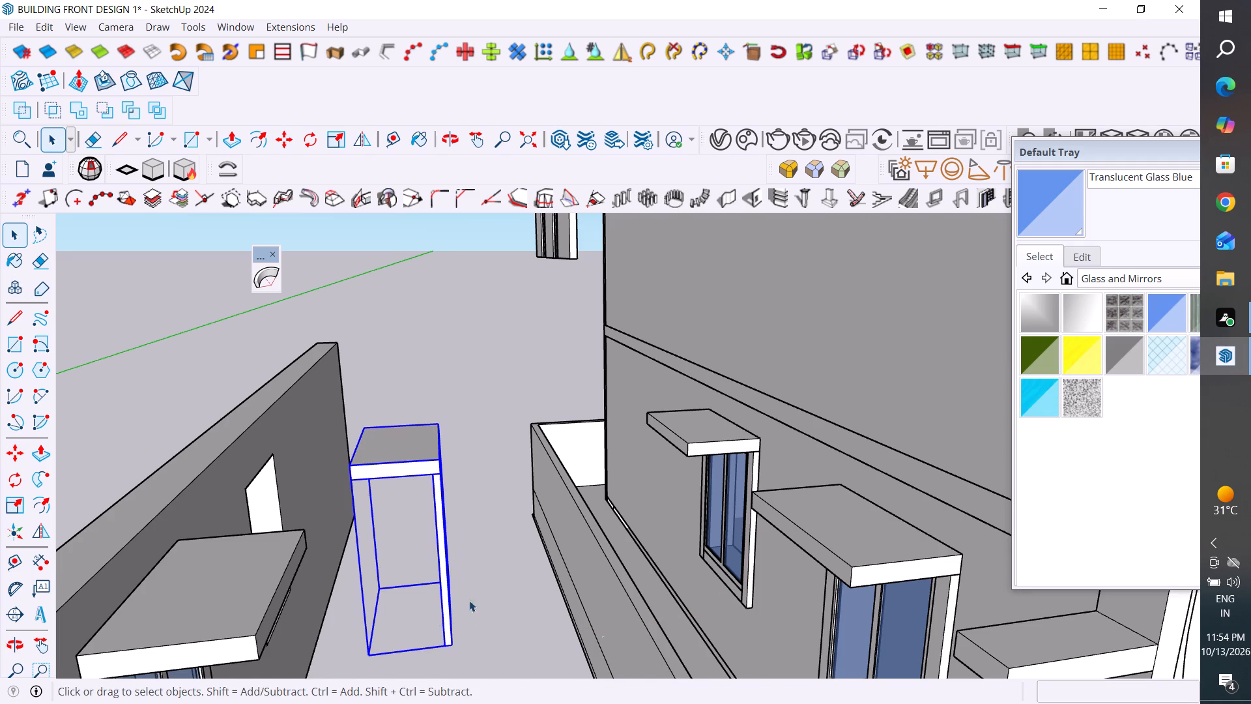
Flip the second copied window group about its red plane so its canopy projects toward the building.
scroll(482, 349, down, 4)
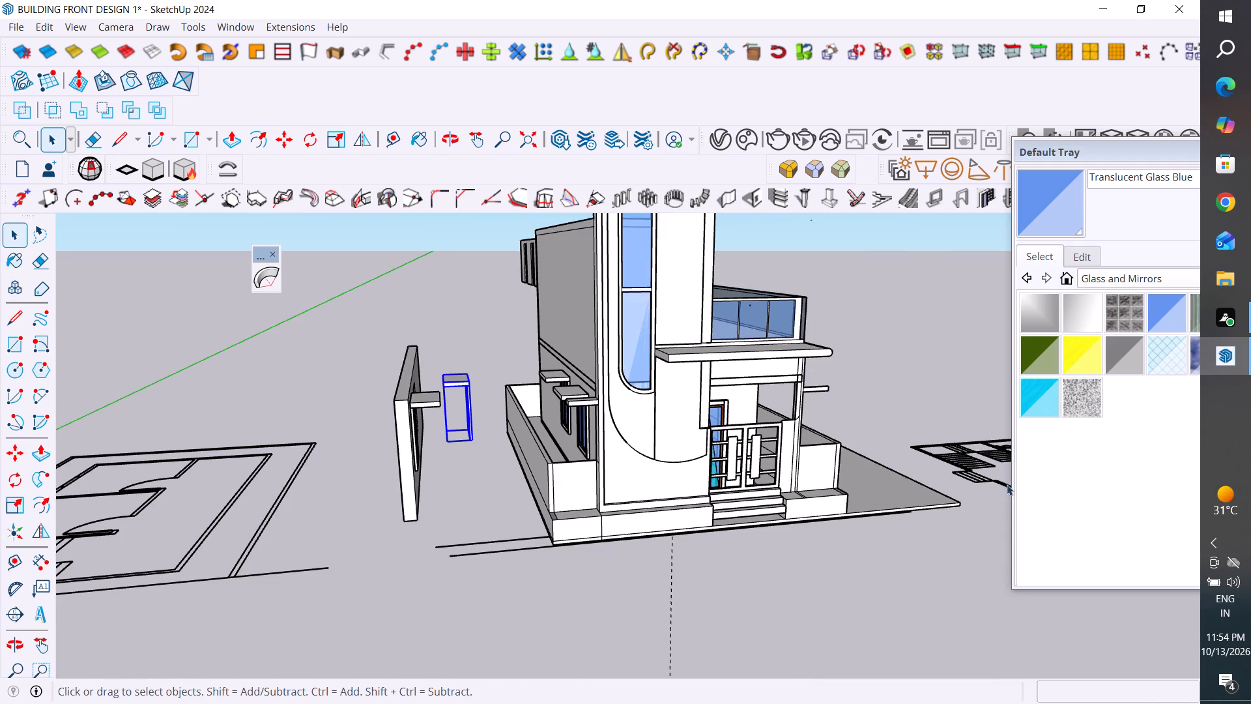
scroll(413, 368, up, 3)
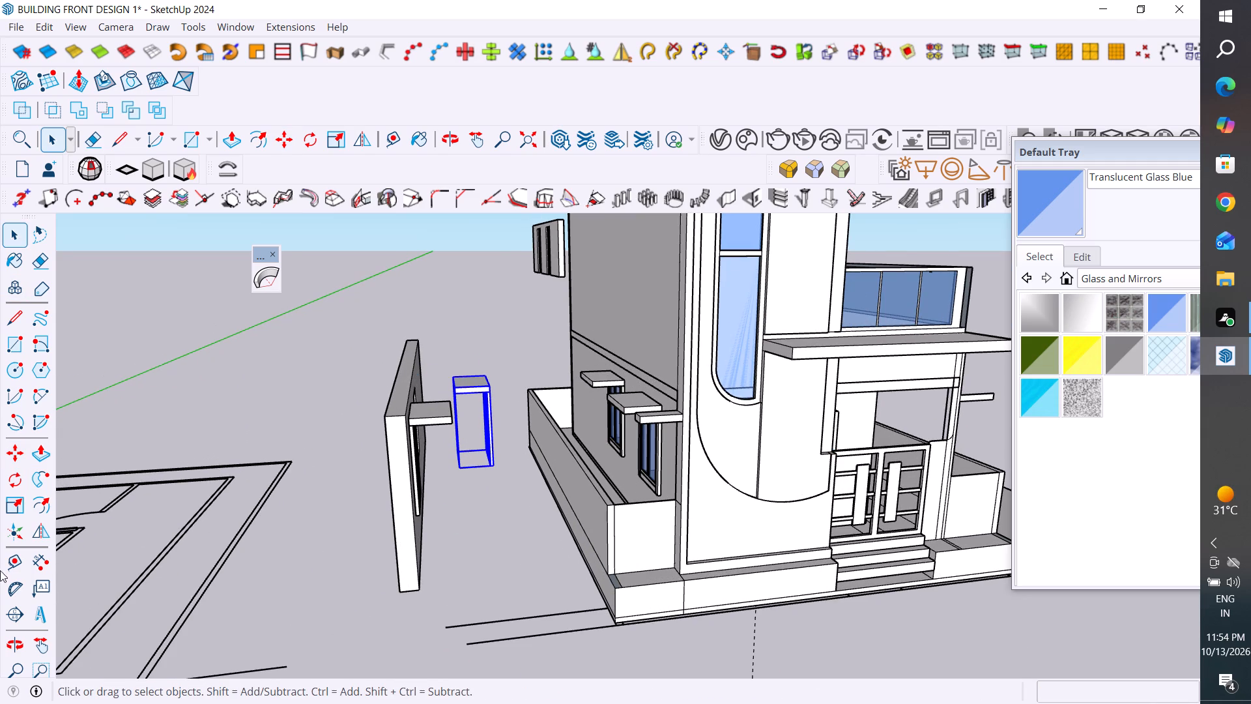
click(38, 527)
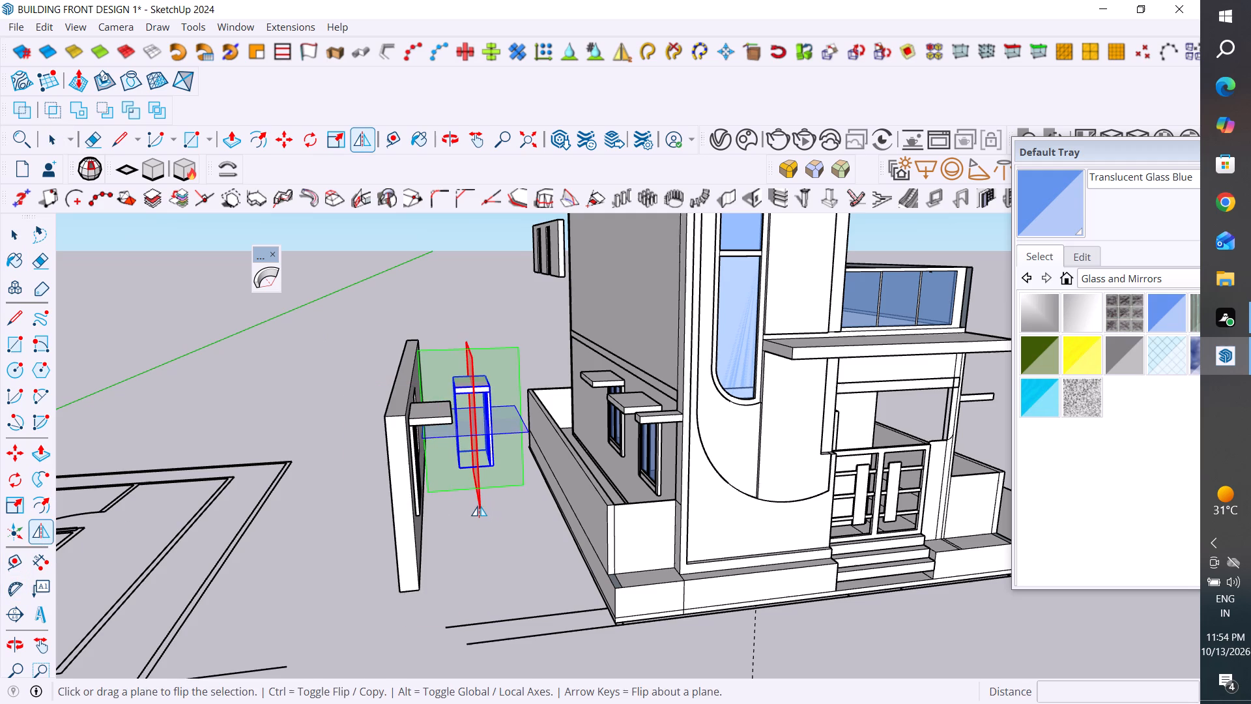
click(479, 506)
click(12, 232)
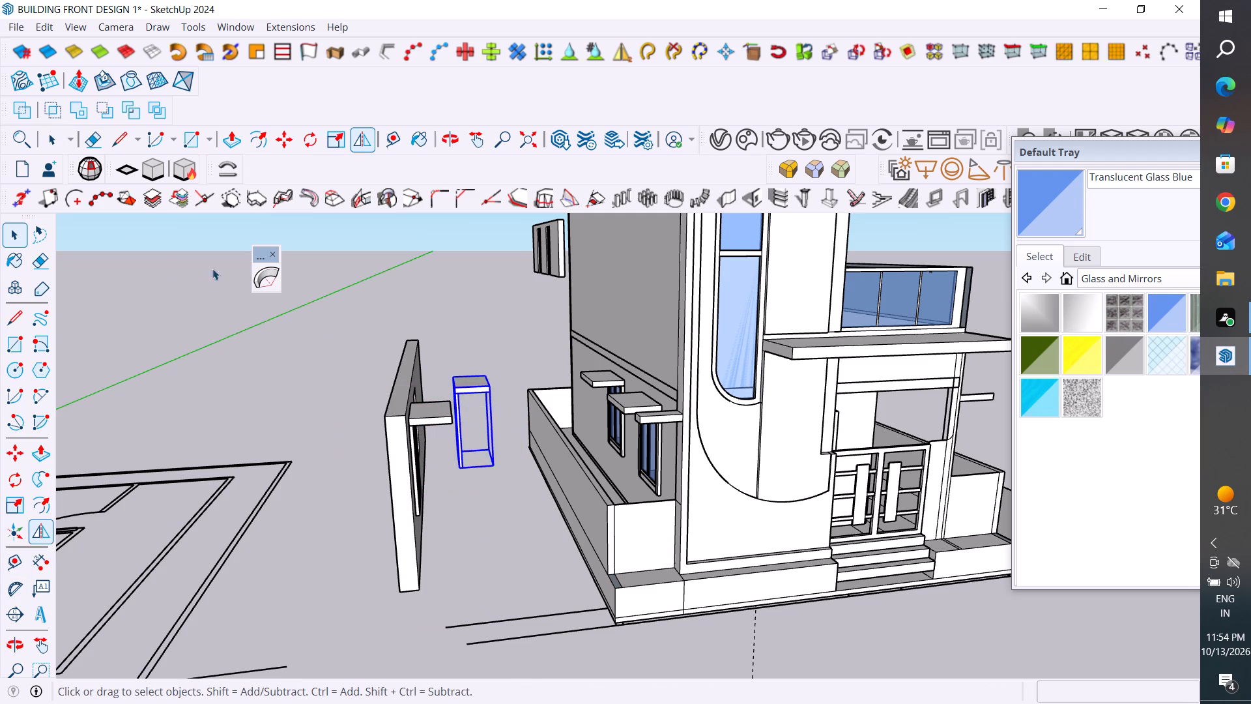
click(249, 264)
Move the flipped second window group about 25" along the red axis toward the copied wall, from its lower outer corner.
scroll(502, 463, up, 5)
middle_drag(445, 472, 394, 475)
click(329, 462)
key(m)
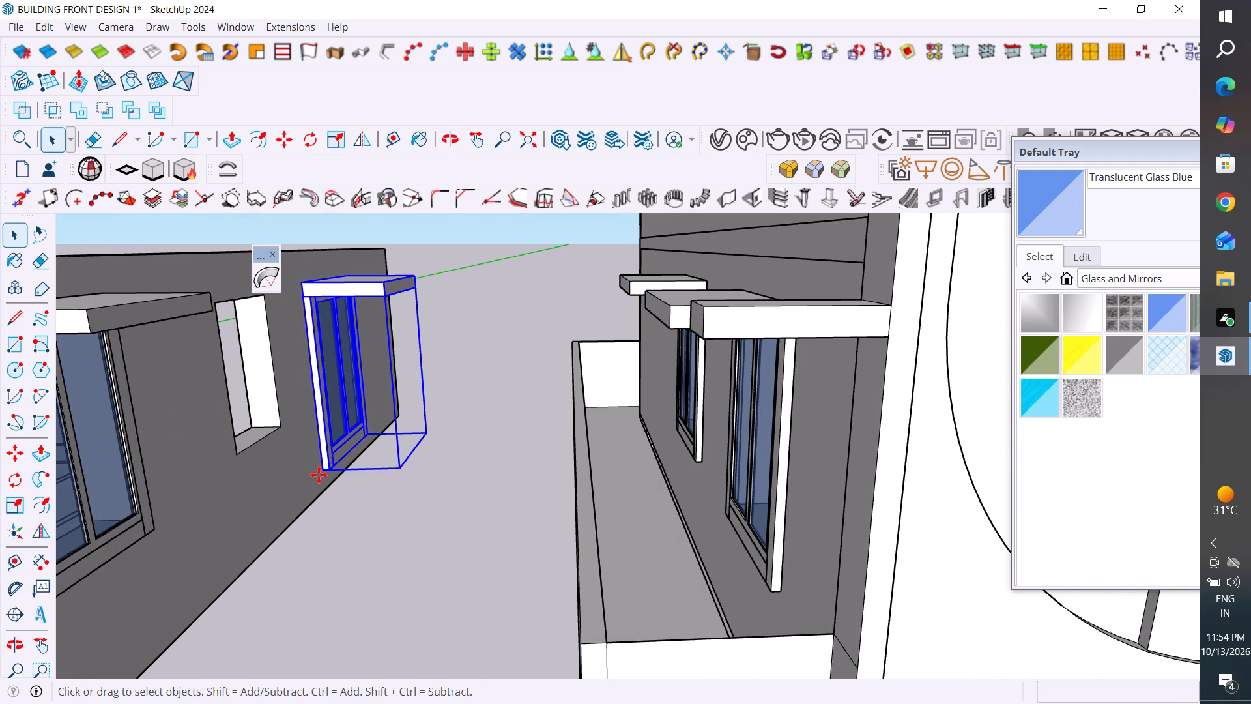
scroll(316, 472, up, 3)
click(323, 469)
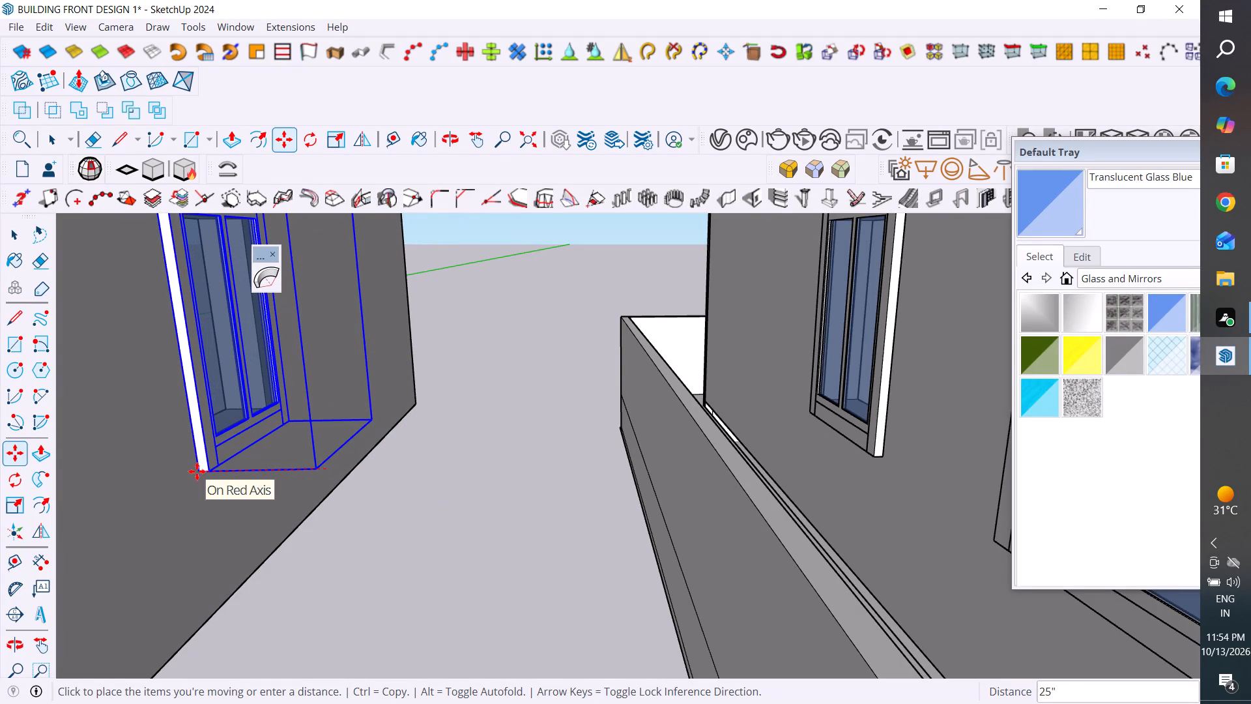
click(197, 471)
scroll(443, 467, down, 5)
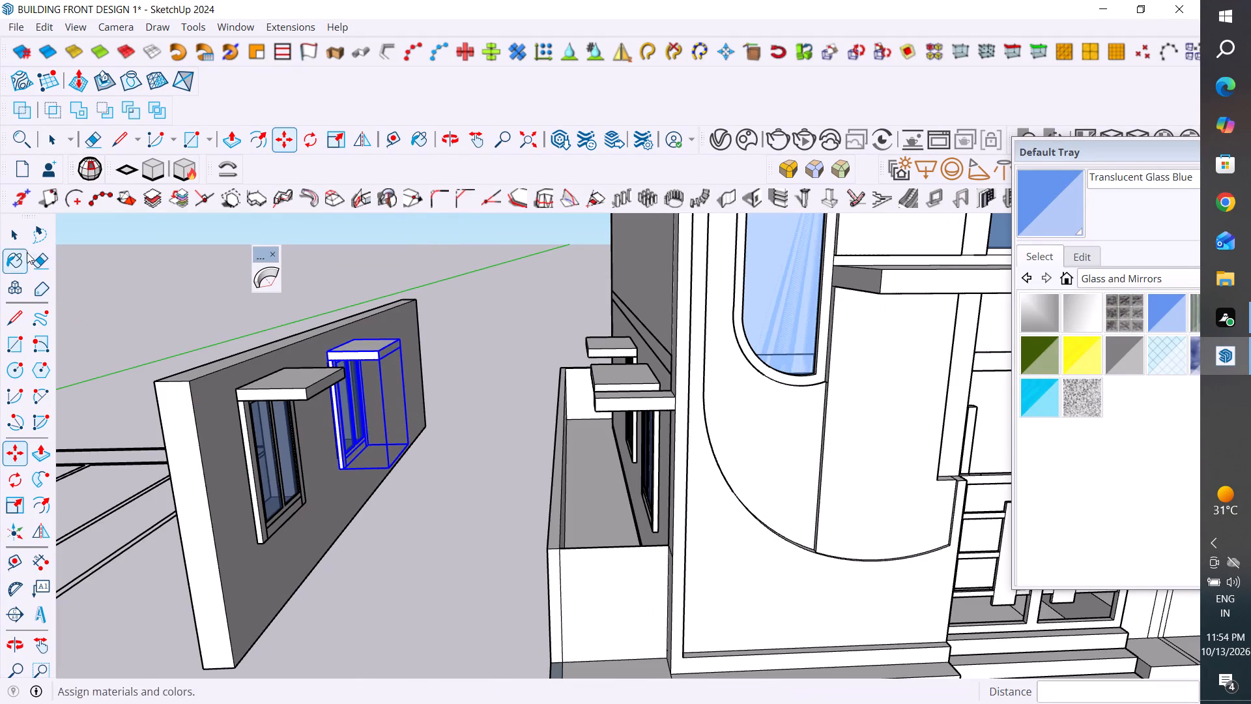
click(19, 239)
click(143, 298)
Shift the rear window group about 2" further into the copied wall's opening, using its canopy's inner corner as the base point.
scroll(384, 420, down, 3)
middle_drag(381, 429, 330, 488)
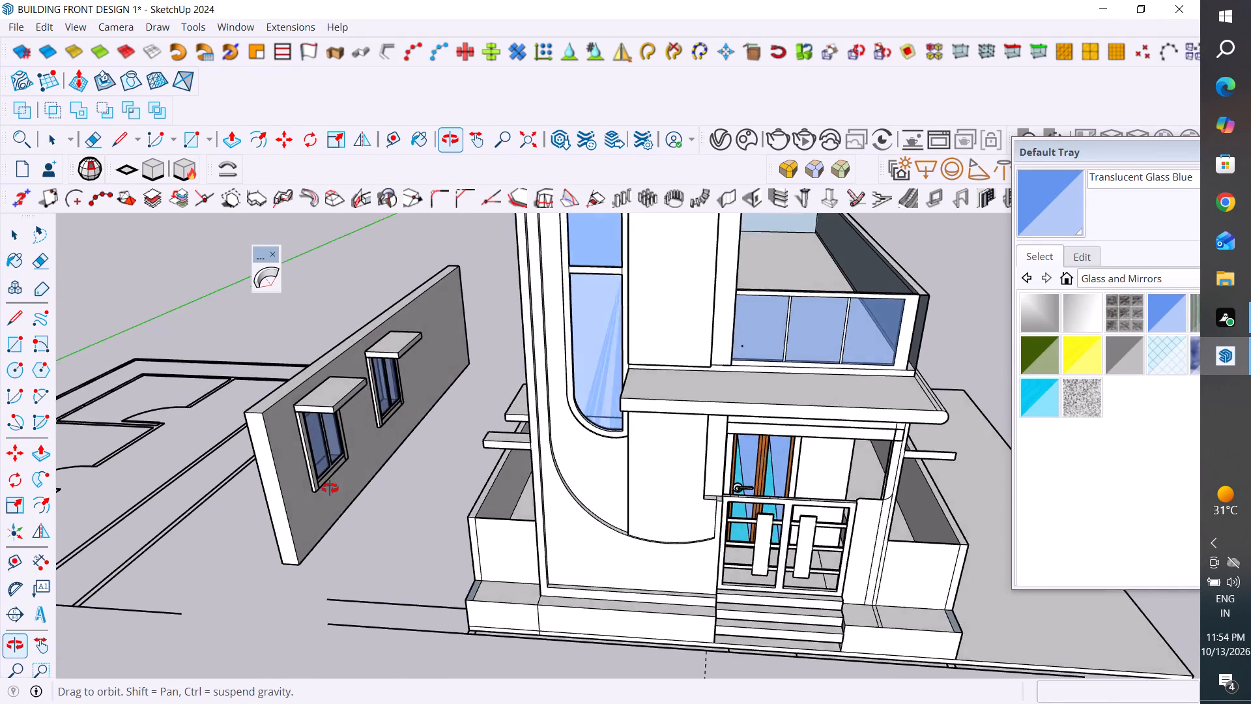
middle_drag(330, 488, 500, 609)
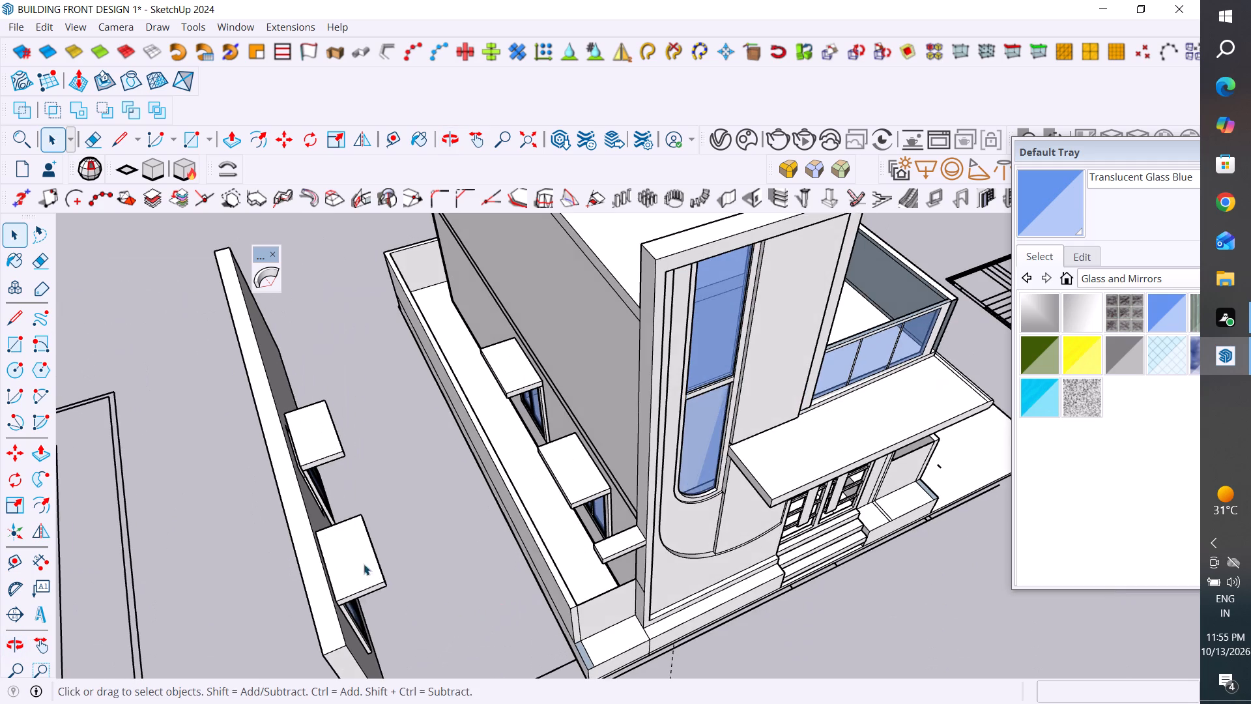
scroll(314, 499, up, 15)
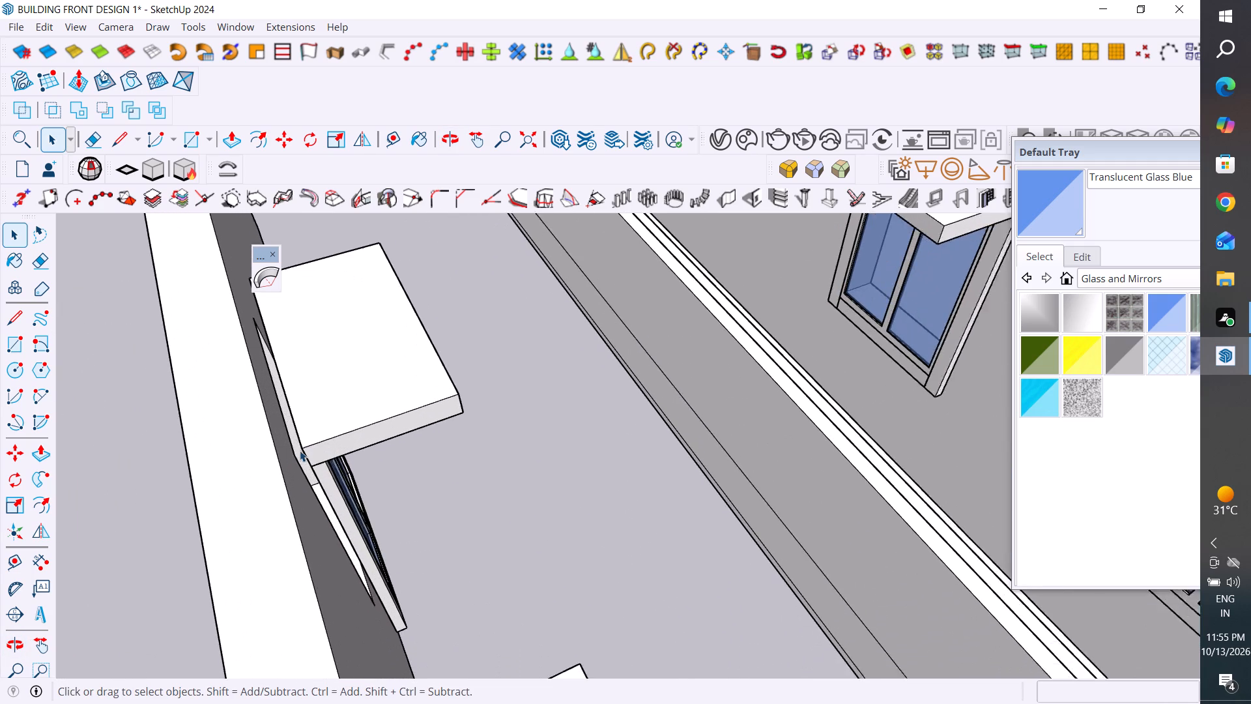
click(317, 446)
key(m)
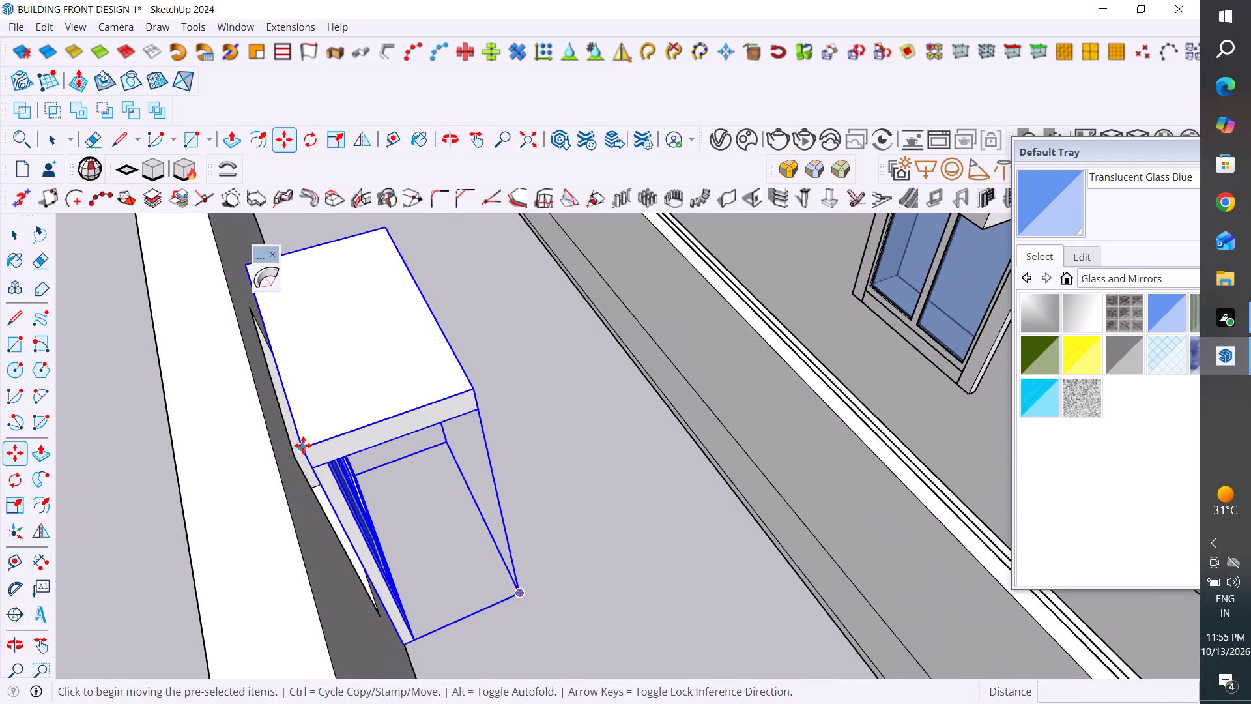
click(303, 445)
click(286, 452)
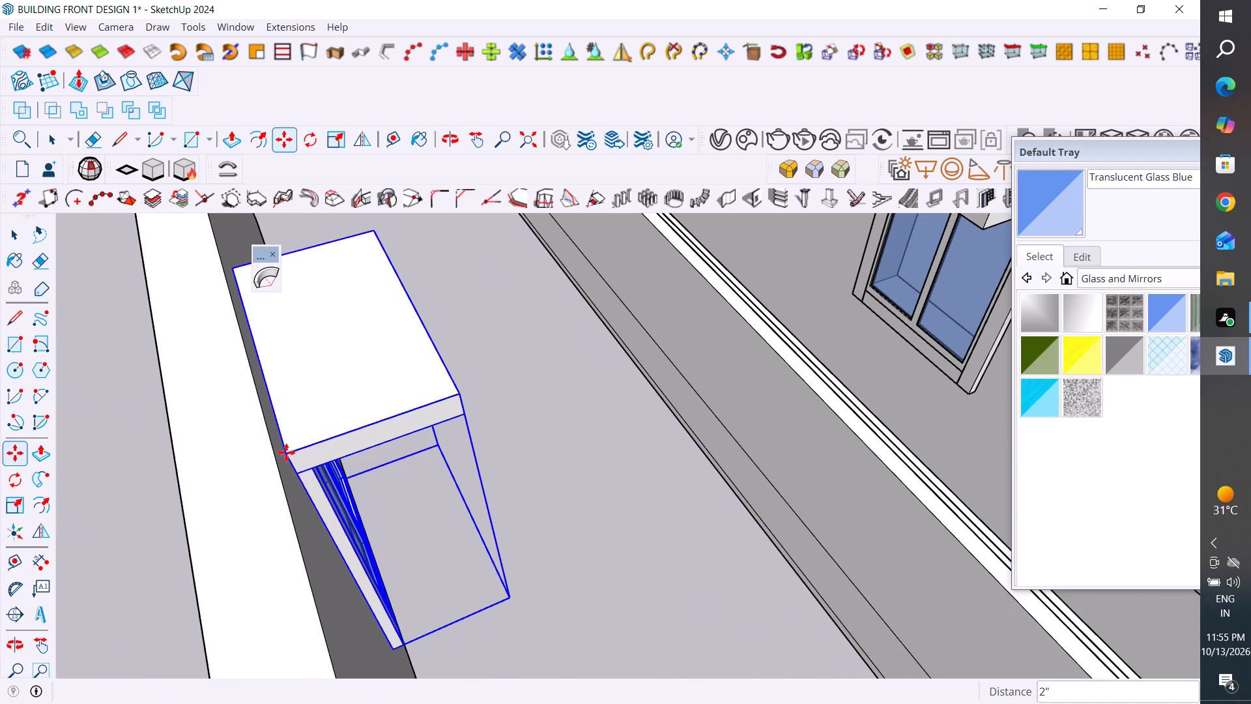
scroll(419, 442, down, 4)
click(18, 236)
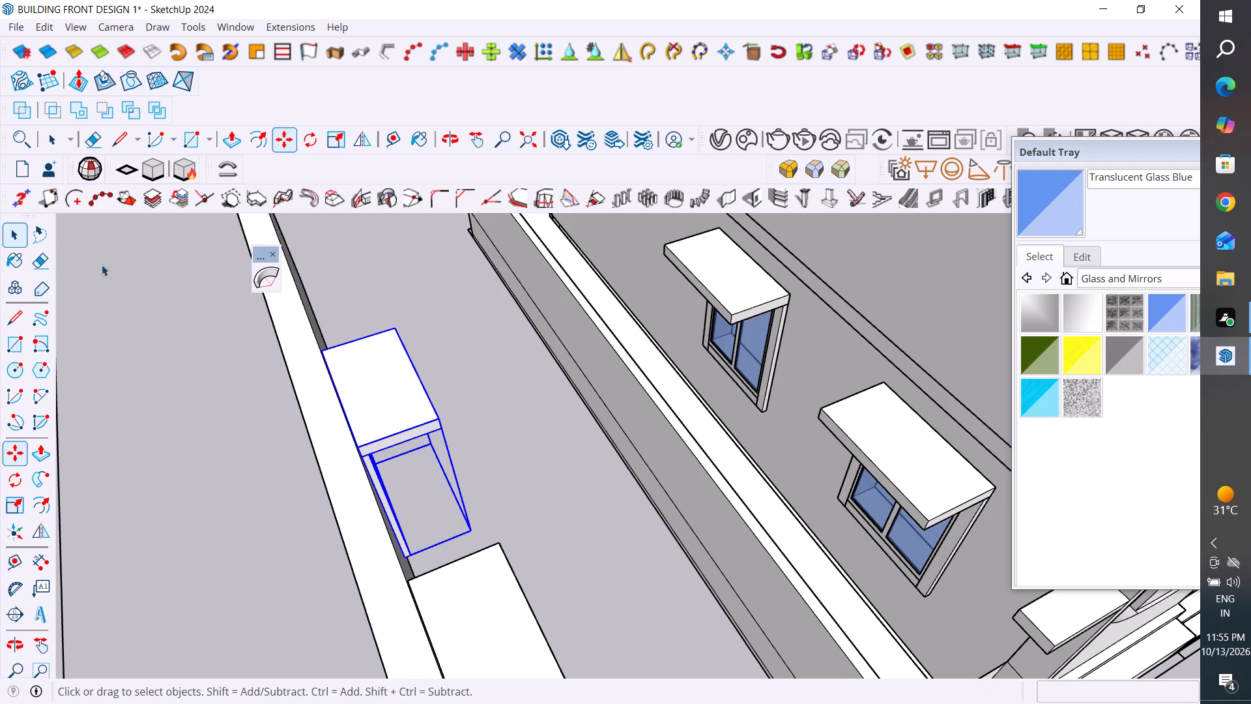
Select the copied wall with both of its canopied windows and make them one group.
scroll(457, 375, down, 6)
middle_drag(549, 487, 499, 550)
scroll(499, 550, up, 1)
scroll(515, 545, down, 6)
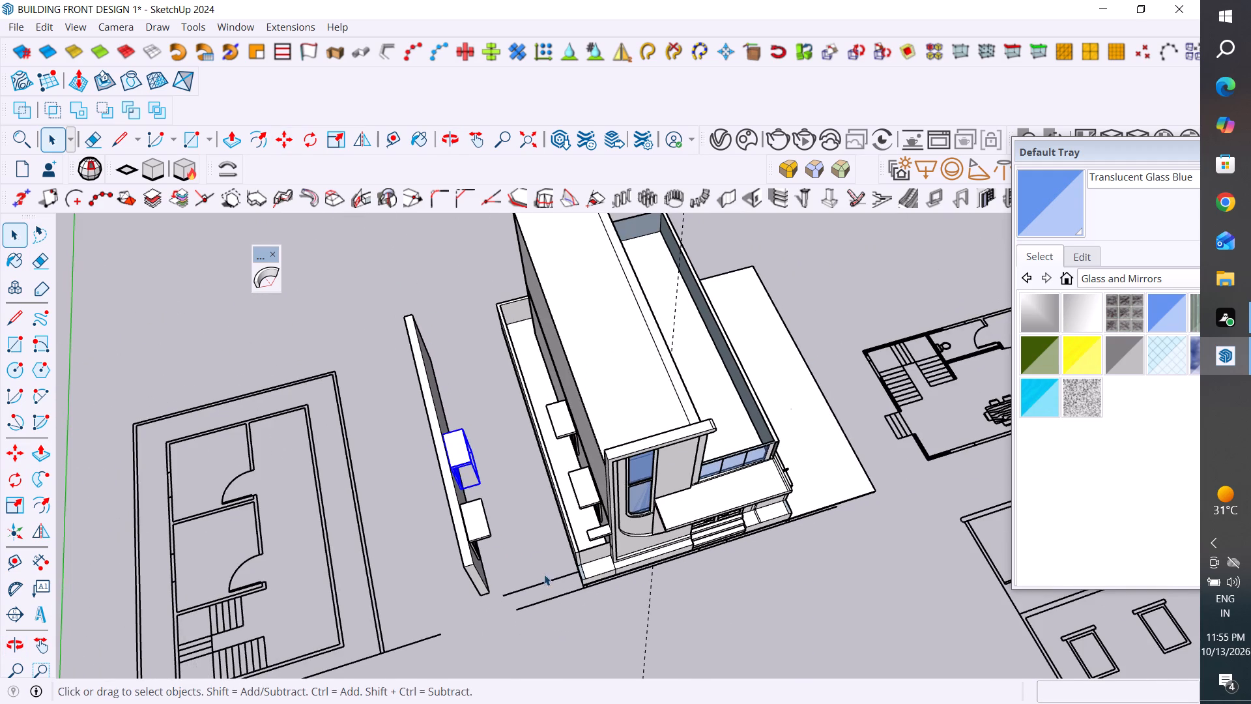
click(520, 554)
drag(470, 312, 470, 348)
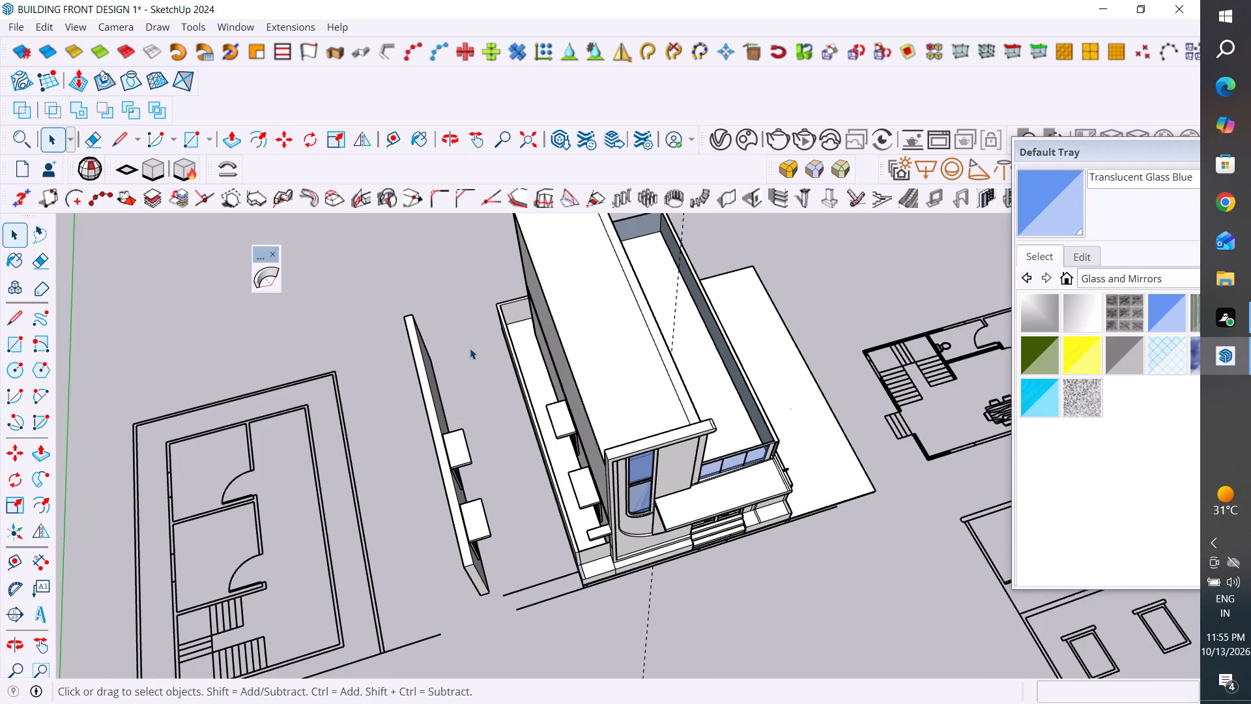
drag(470, 348, 439, 564)
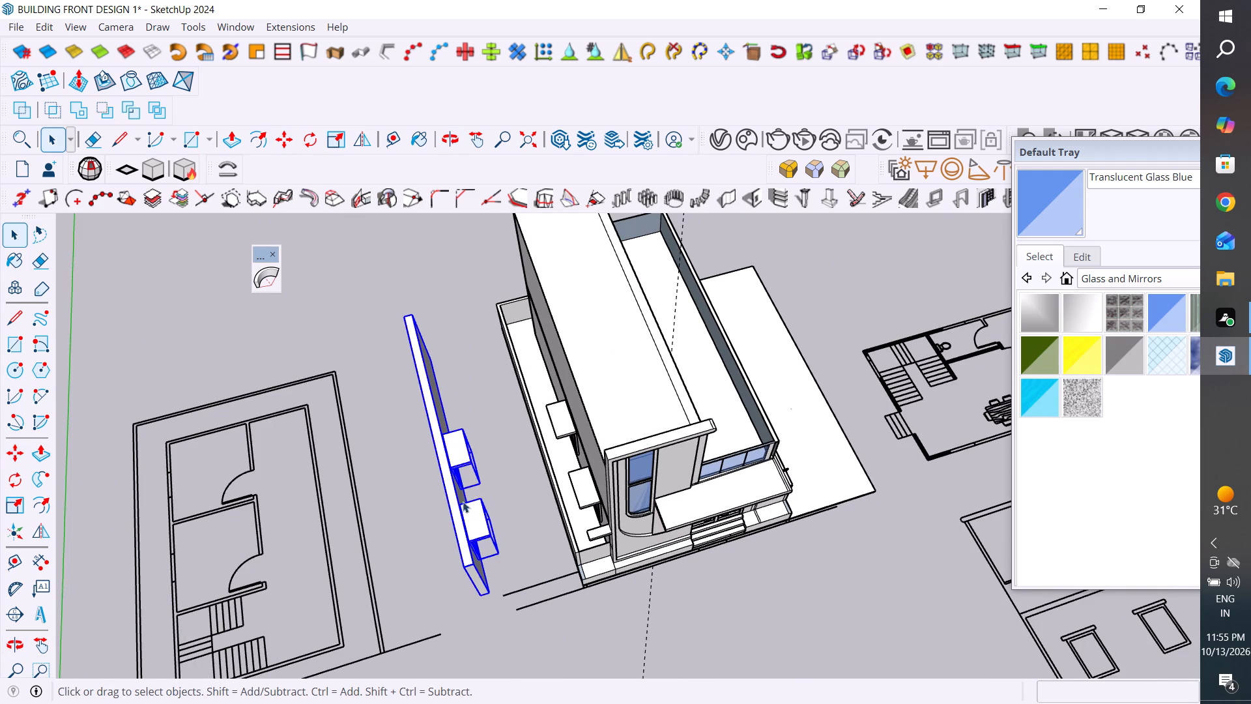
right_click(454, 494)
click(503, 261)
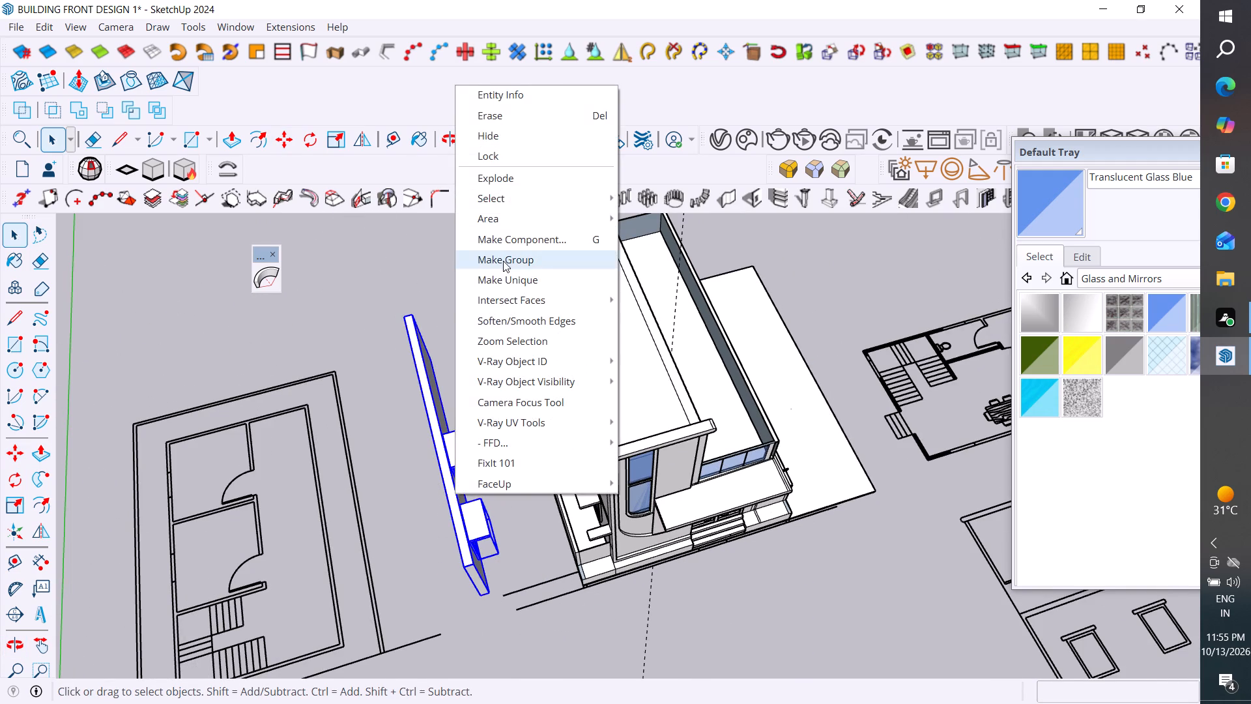
Move the wall group about 330" across to the open ground-floor side of the building, under the balcony.
middle_drag(722, 536, 637, 297)
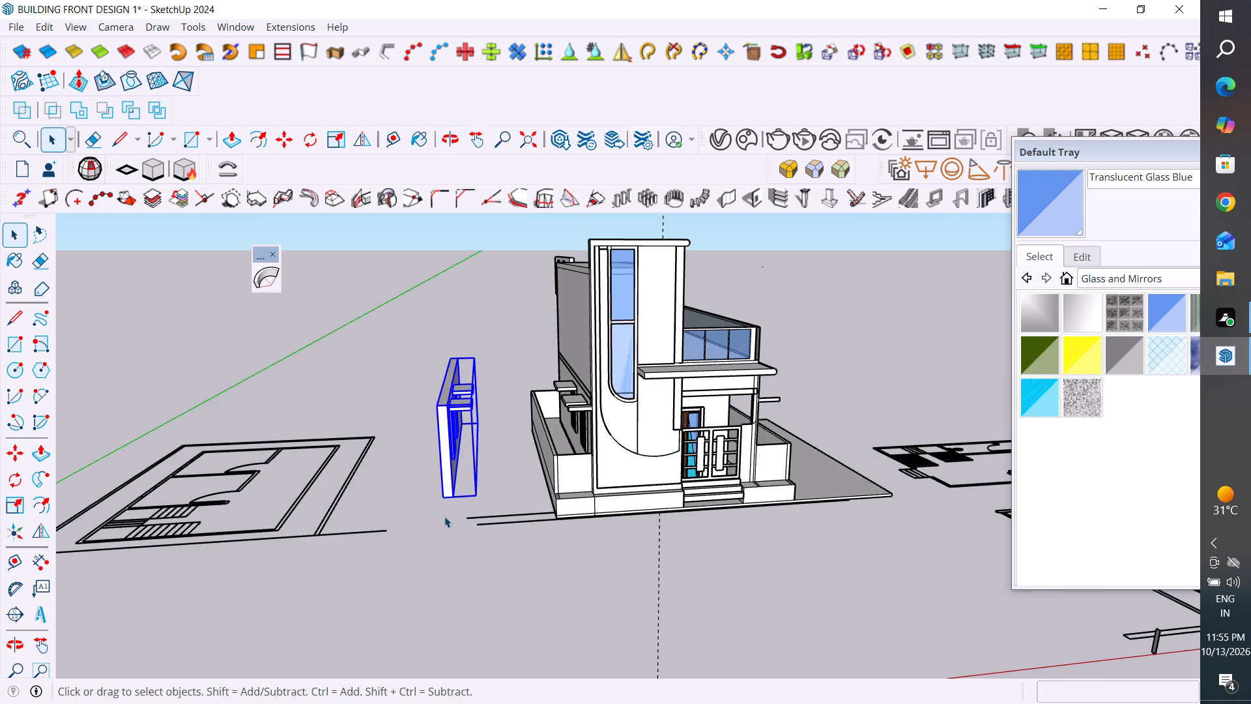
key(m)
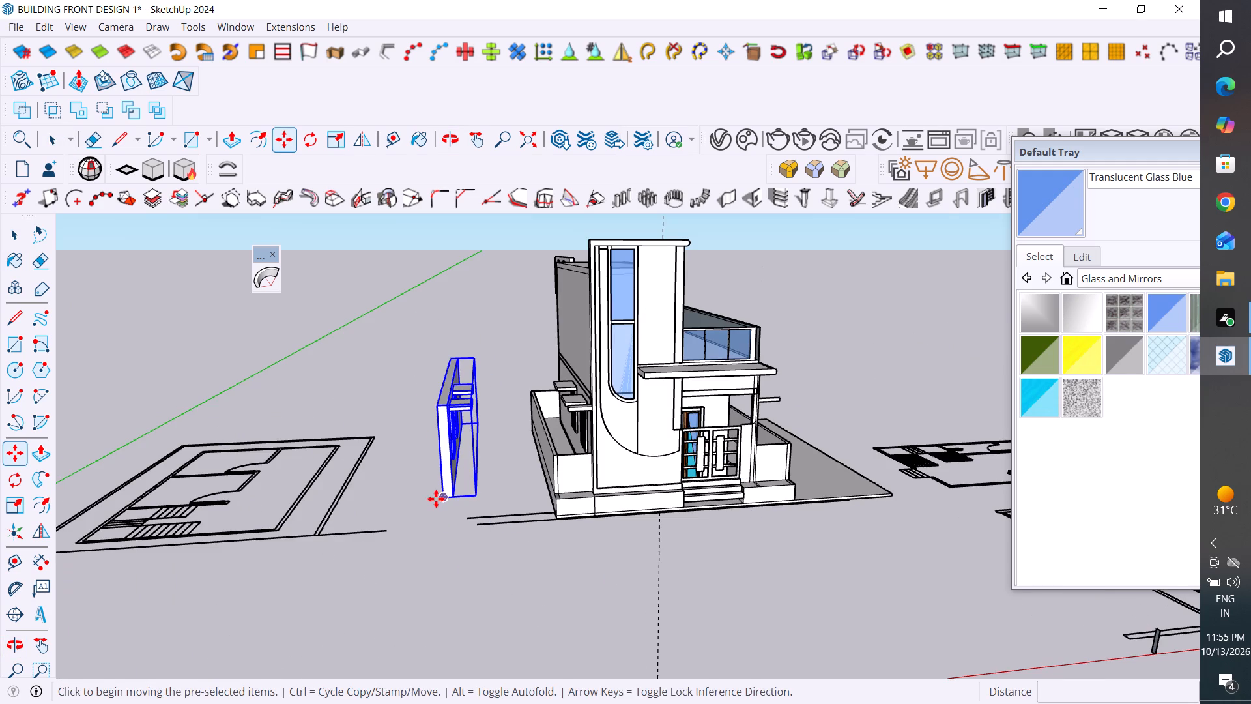
click(436, 499)
middle_drag(827, 471, 386, 512)
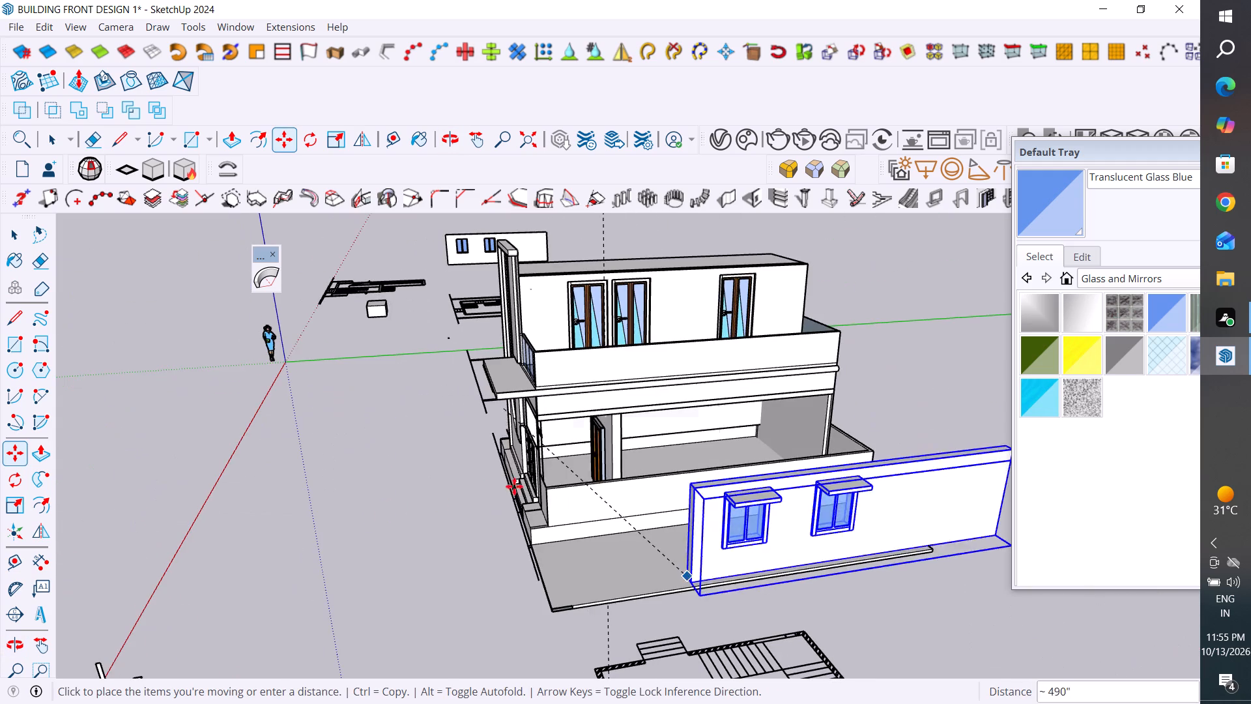
scroll(563, 467, up, 12)
middle_drag(571, 487, 564, 546)
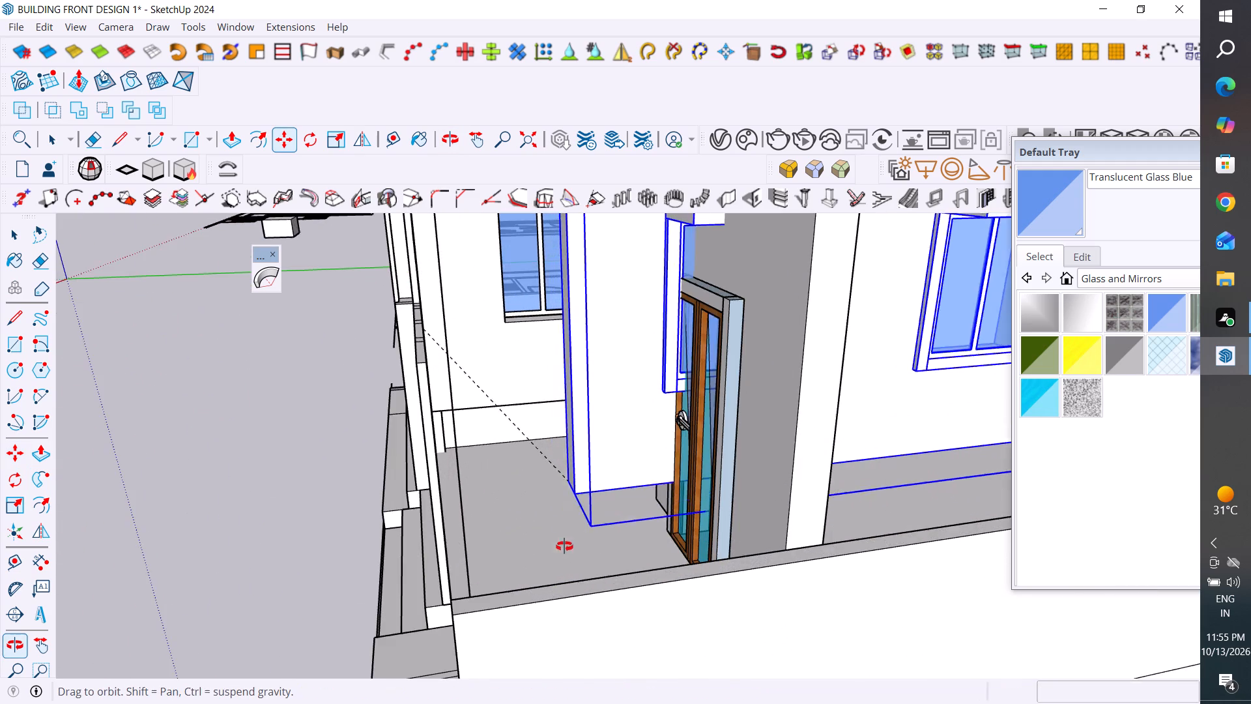
middle_drag(564, 546, 546, 624)
scroll(538, 544, down, 6)
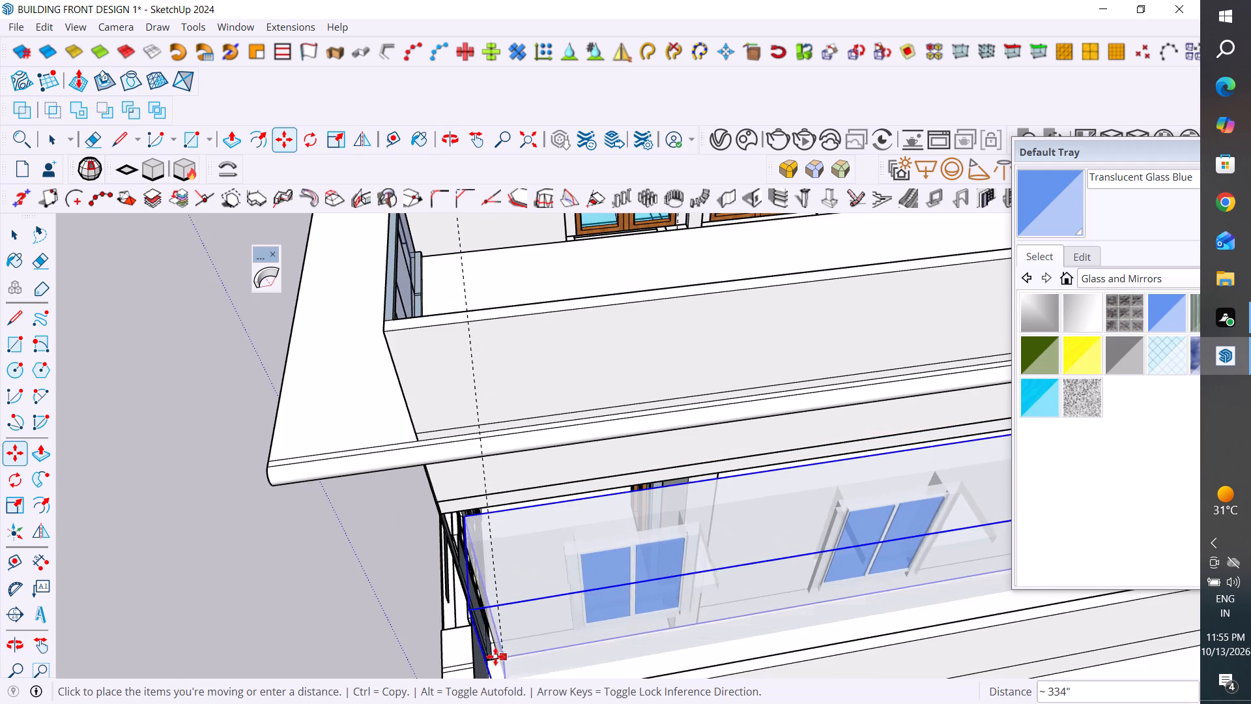
click(485, 649)
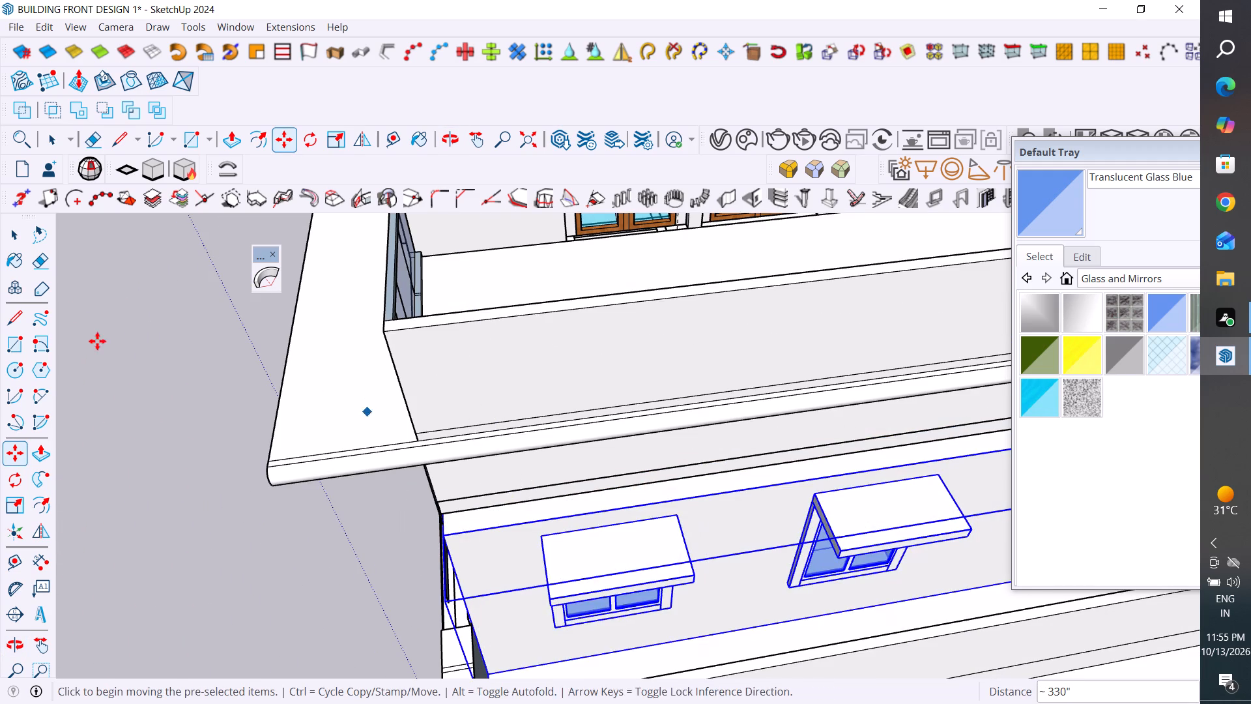
click(24, 231)
click(134, 377)
scroll(284, 525, down, 5)
Move the wall group from its upper rear corner to align with the lower corner of the floor slab above.
middle_drag(491, 529, 334, 413)
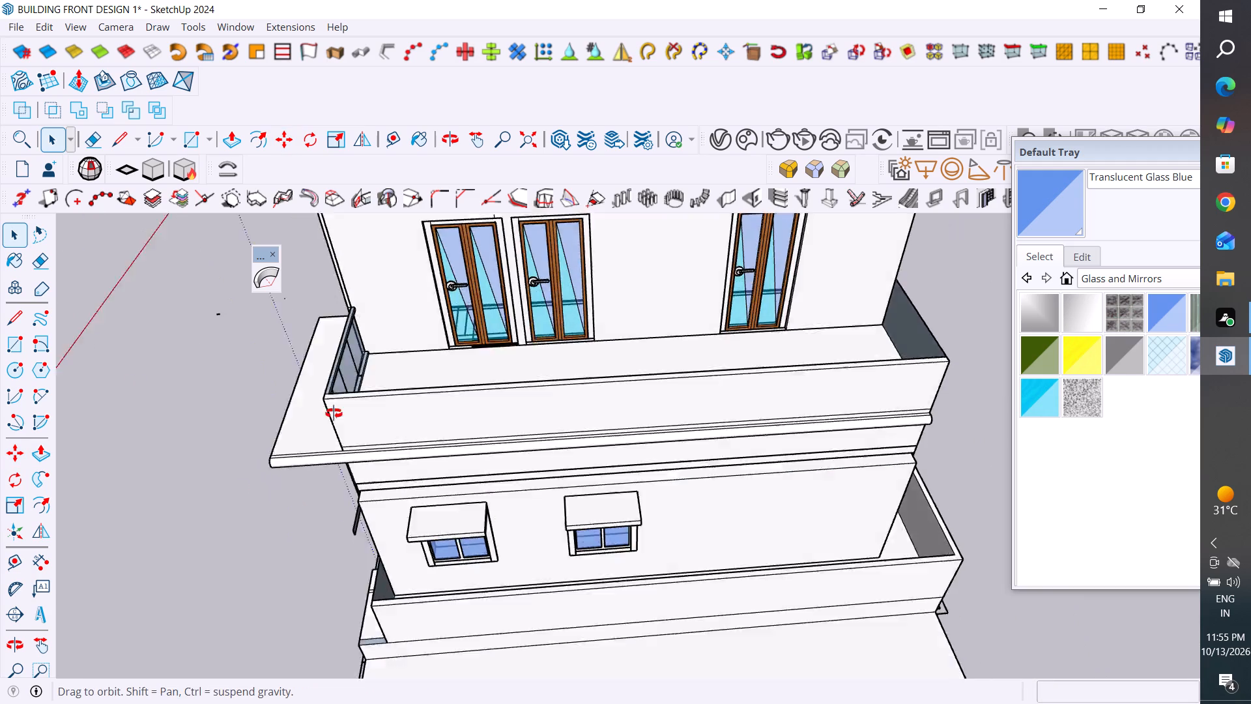
middle_drag(334, 413, 186, 299)
scroll(778, 426, up, 3)
middle_drag(839, 401, 738, 430)
scroll(812, 406, up, 1)
scroll(528, 474, up, 4)
click(503, 456)
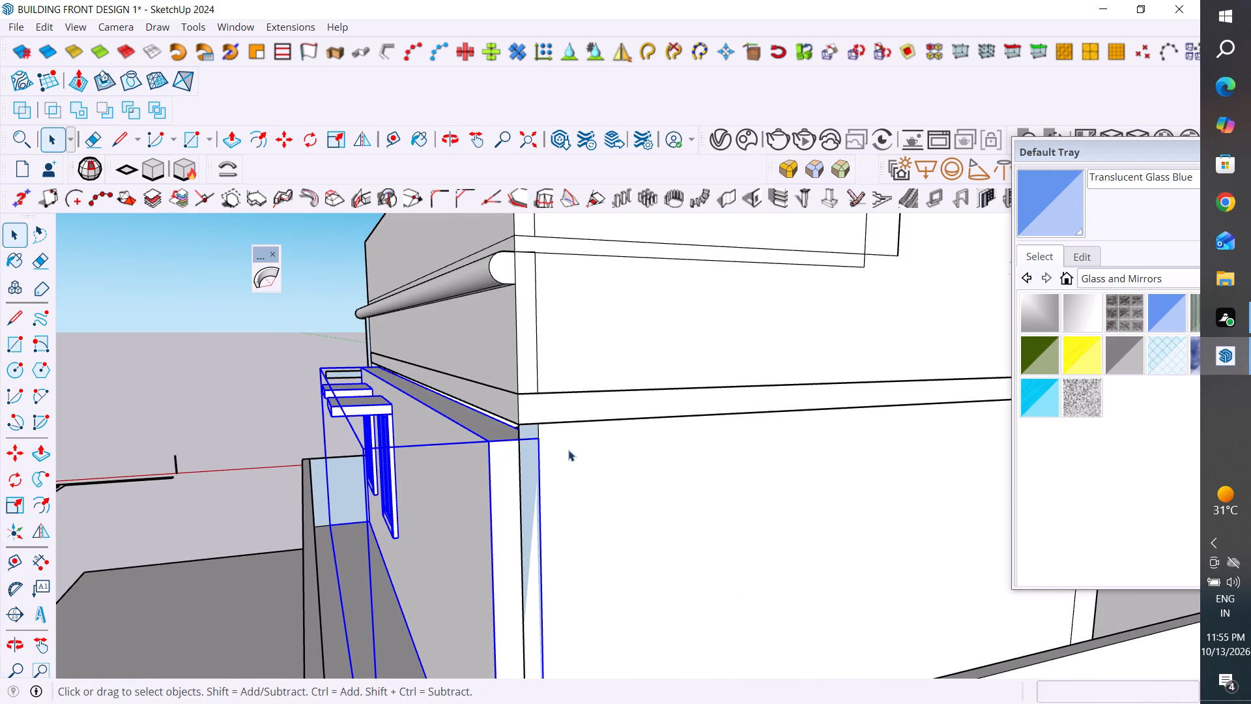
key(m)
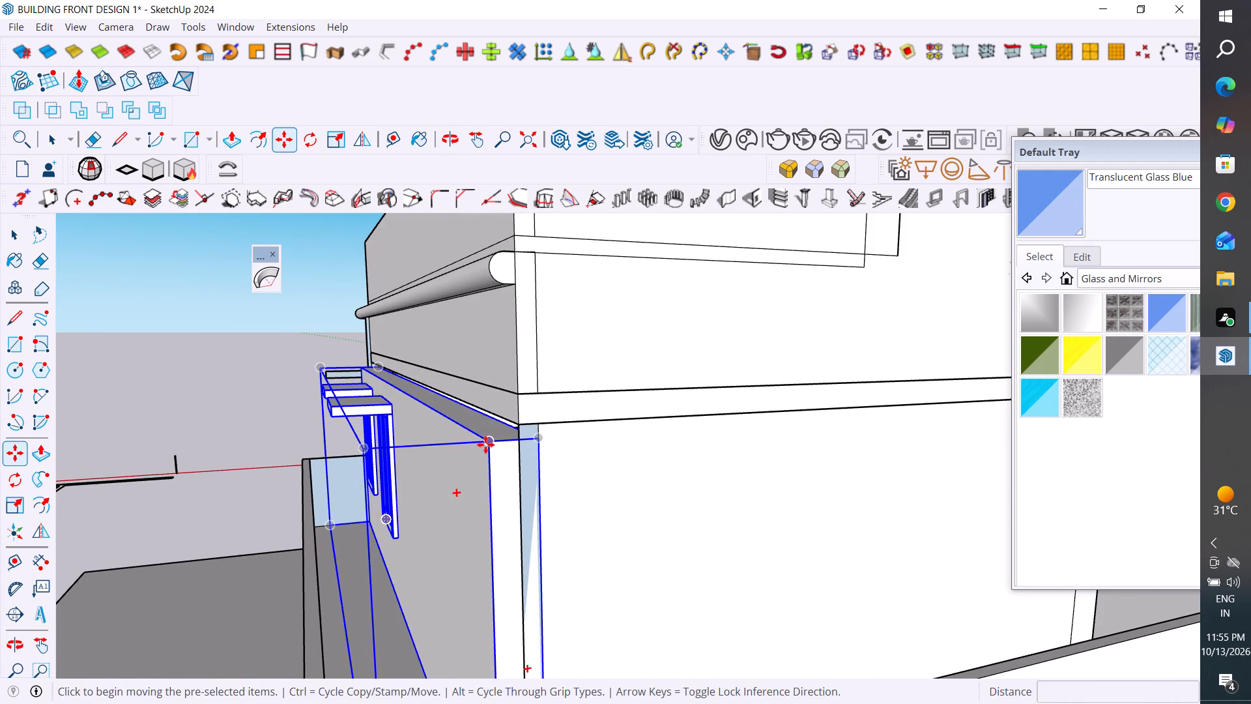
click(485, 445)
click(515, 422)
scroll(695, 417, down, 4)
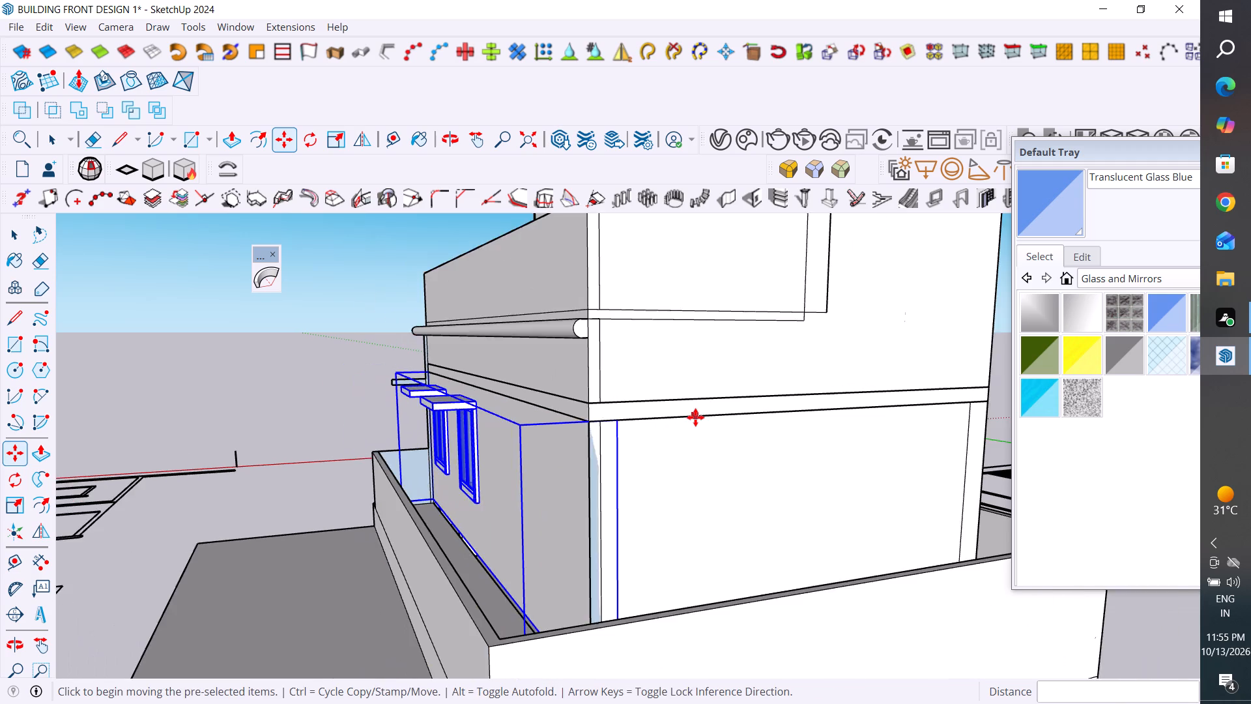
scroll(695, 417, down, 5)
middle_drag(712, 479, 771, 503)
click(16, 231)
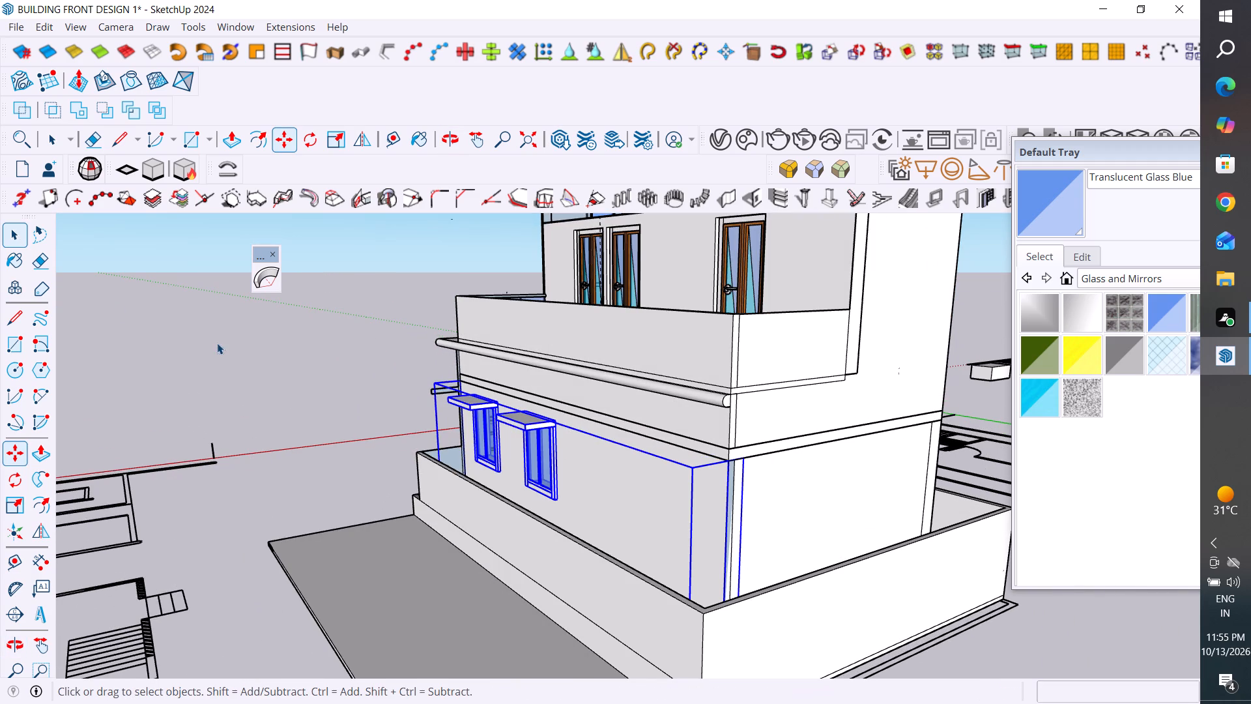
Examine the building from the side, rear and front with the canopied-window wall group in place.
click(217, 343)
scroll(388, 392, down, 4)
middle_drag(409, 407, 841, 418)
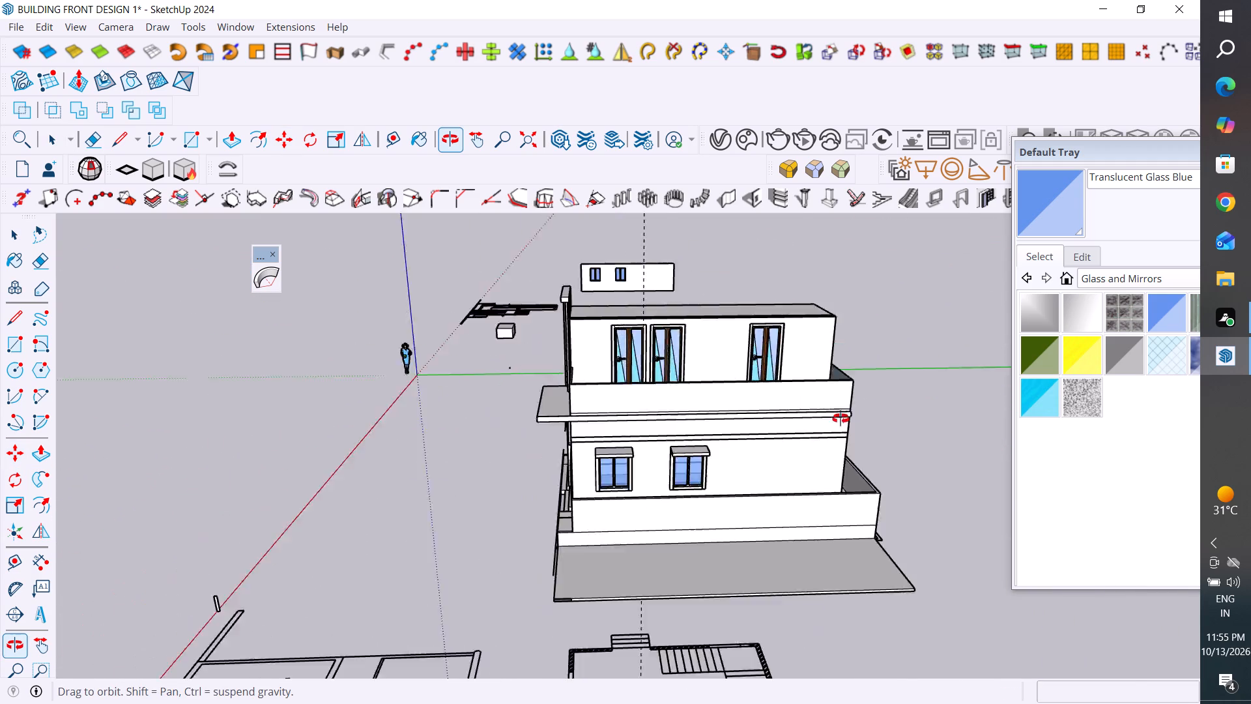
middle_drag(841, 418, 940, 421)
scroll(626, 561, down, 4)
middle_drag(644, 520, 816, 518)
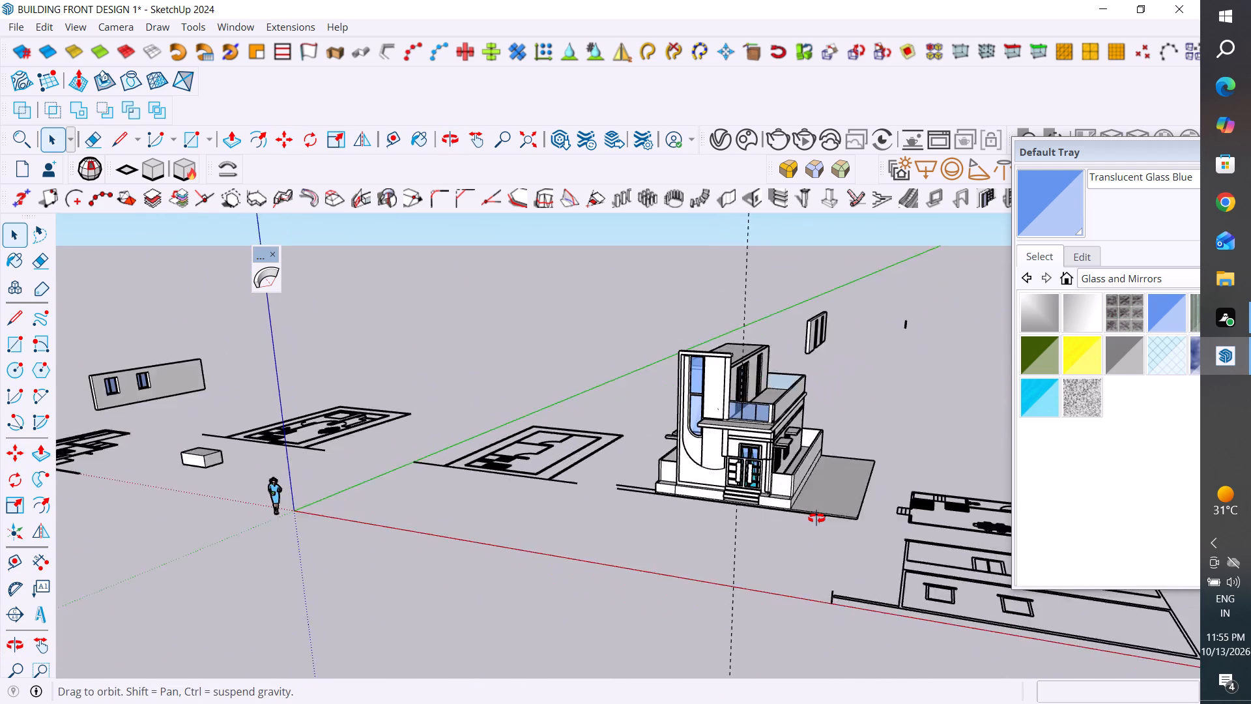
middle_drag(816, 518, 818, 518)
scroll(881, 416, up, 4)
scroll(816, 463, up, 1)
middle_drag(814, 463, 713, 399)
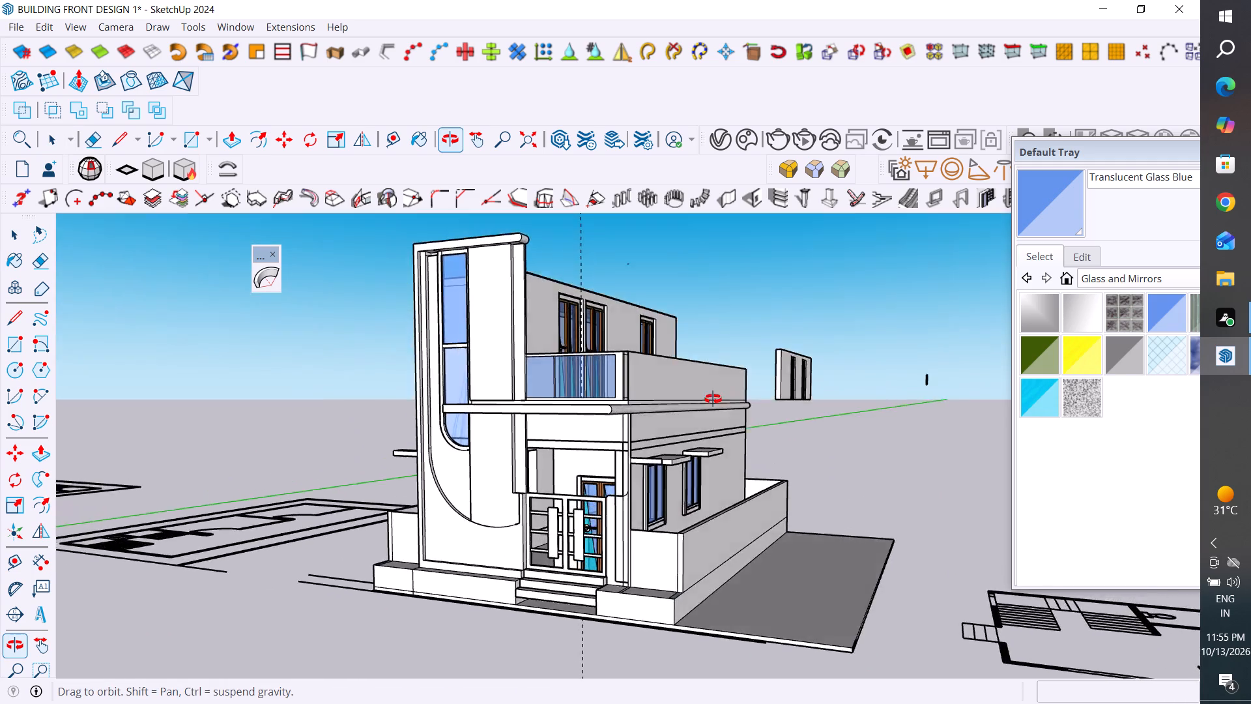
middle_drag(713, 399, 675, 518)
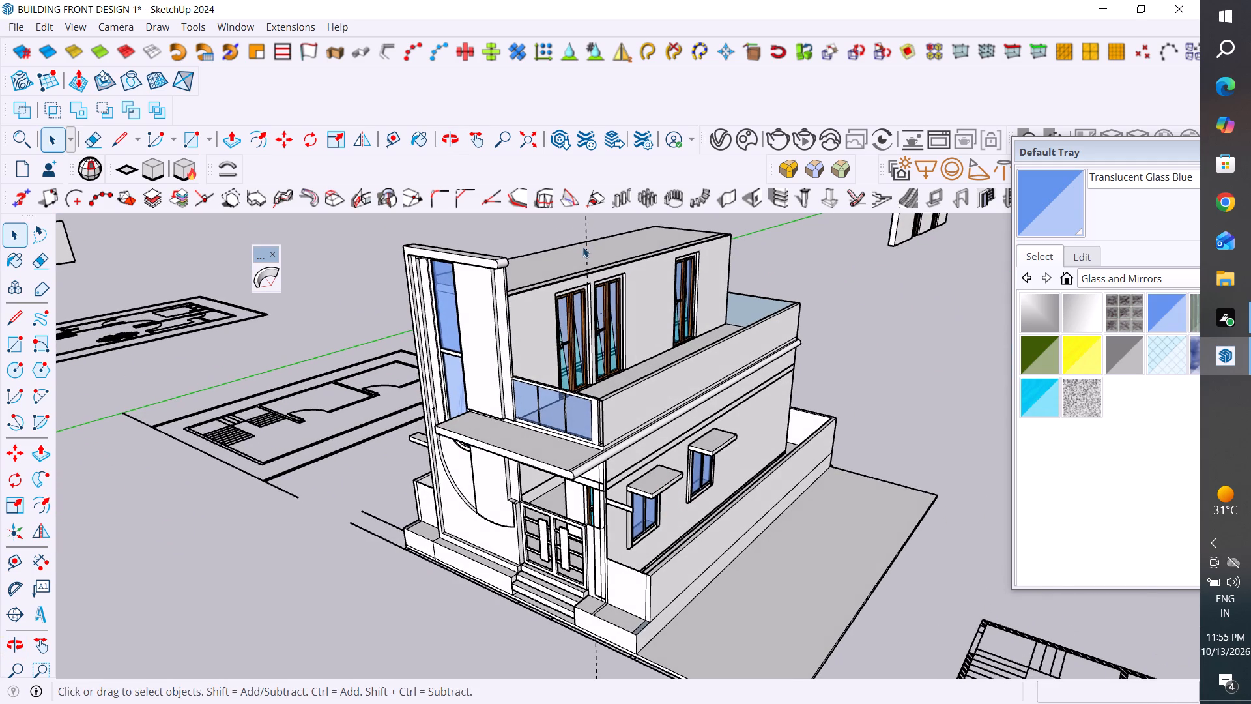
Delete the vertical dashed guide line running through the building.
click(584, 247)
key(Delete)
Paint the outer and inner faces of the long side balcony parapet with Translucent Glass Blue.
click(713, 374)
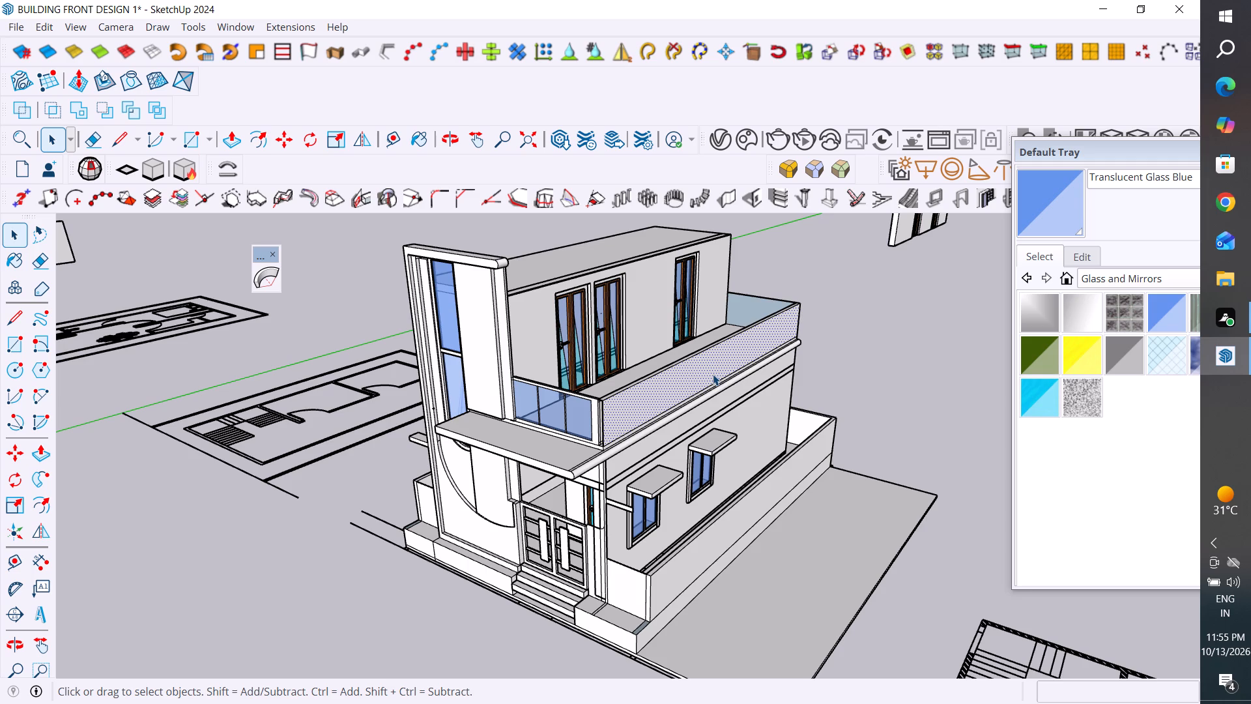
click(1171, 315)
click(663, 403)
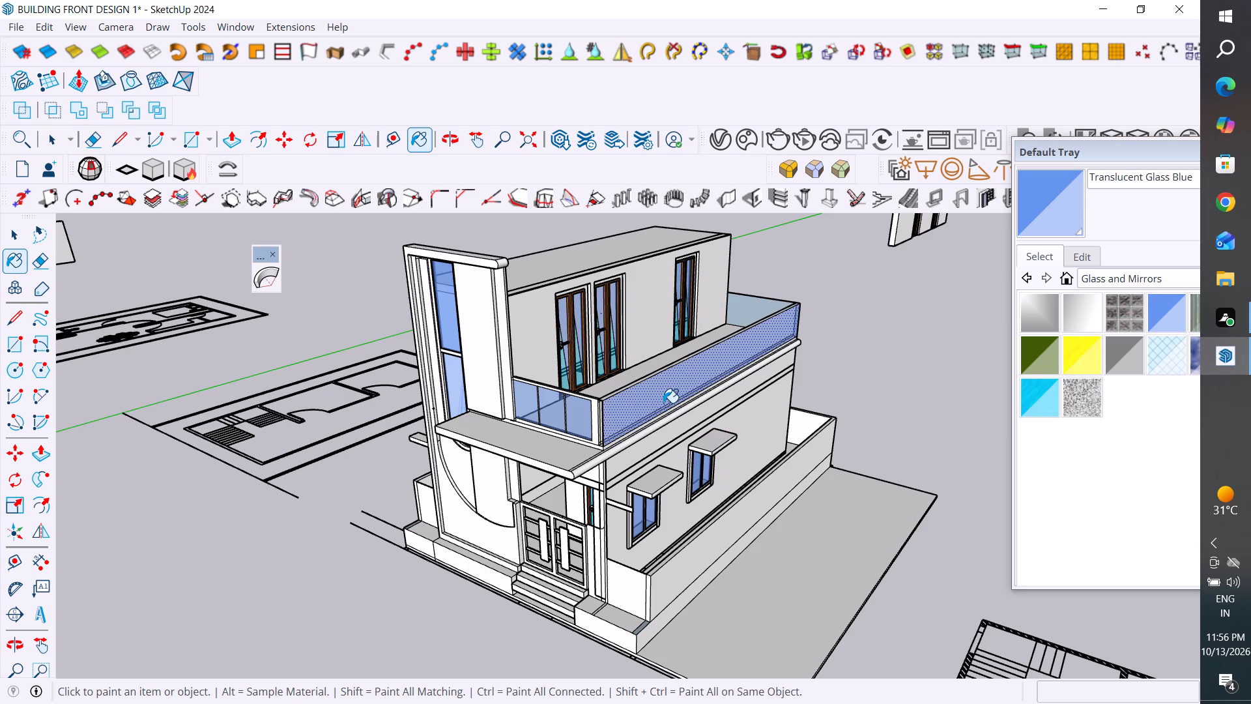
middle_drag(784, 378, 746, 347)
scroll(640, 332, up, 2)
middle_drag(653, 375, 969, 514)
scroll(669, 424, up, 8)
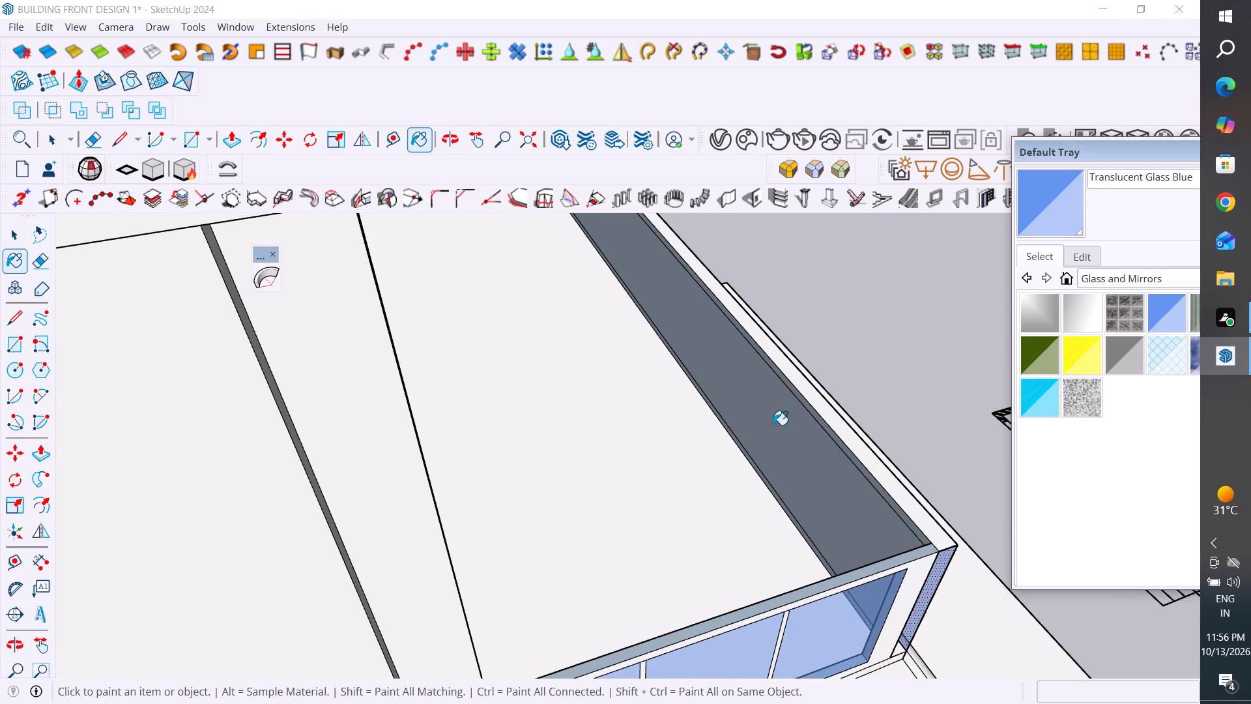
click(773, 425)
Paint the short rear end of the balcony parapet with Translucent Glass Blue, and clear the selection.
middle_drag(867, 453, 487, 347)
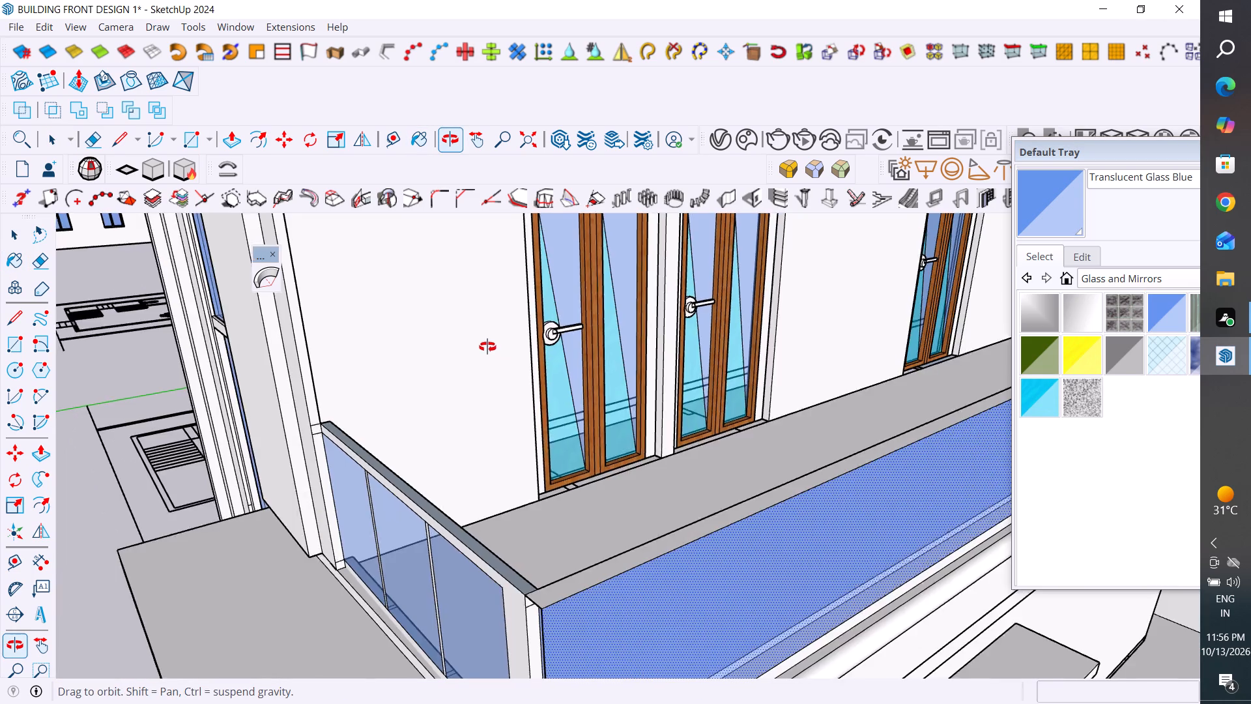
middle_drag(487, 347, 166, 423)
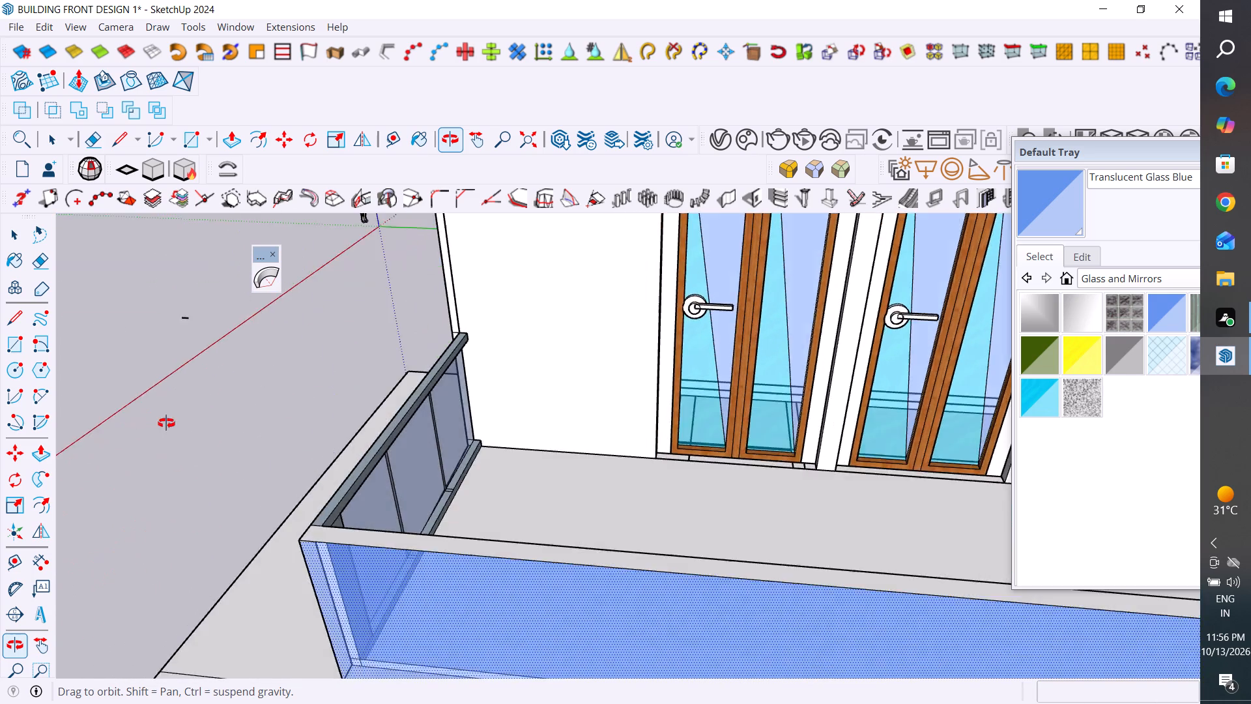
middle_drag(166, 423, 130, 426)
scroll(269, 377, down, 11)
scroll(491, 478, up, 7)
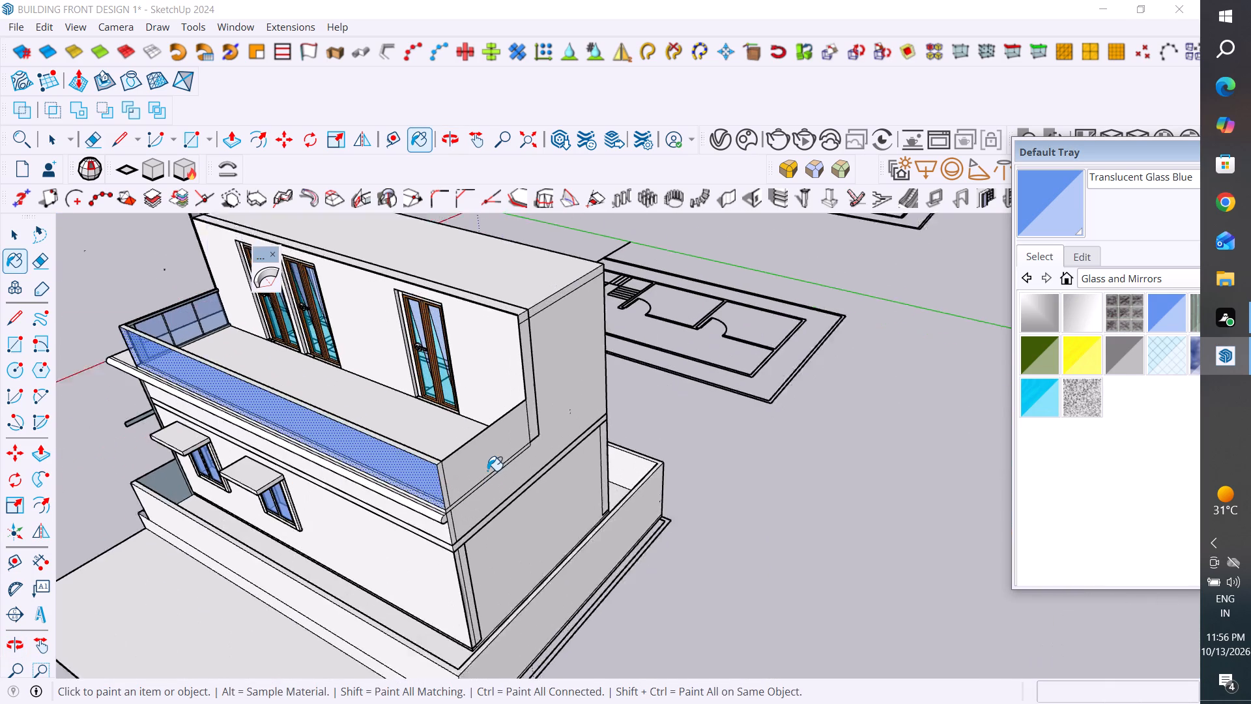
scroll(487, 471, up, 1)
click(487, 471)
scroll(476, 432, up, 5)
middle_drag(478, 469, 851, 524)
scroll(807, 463, down, 5)
middle_drag(893, 515, 612, 420)
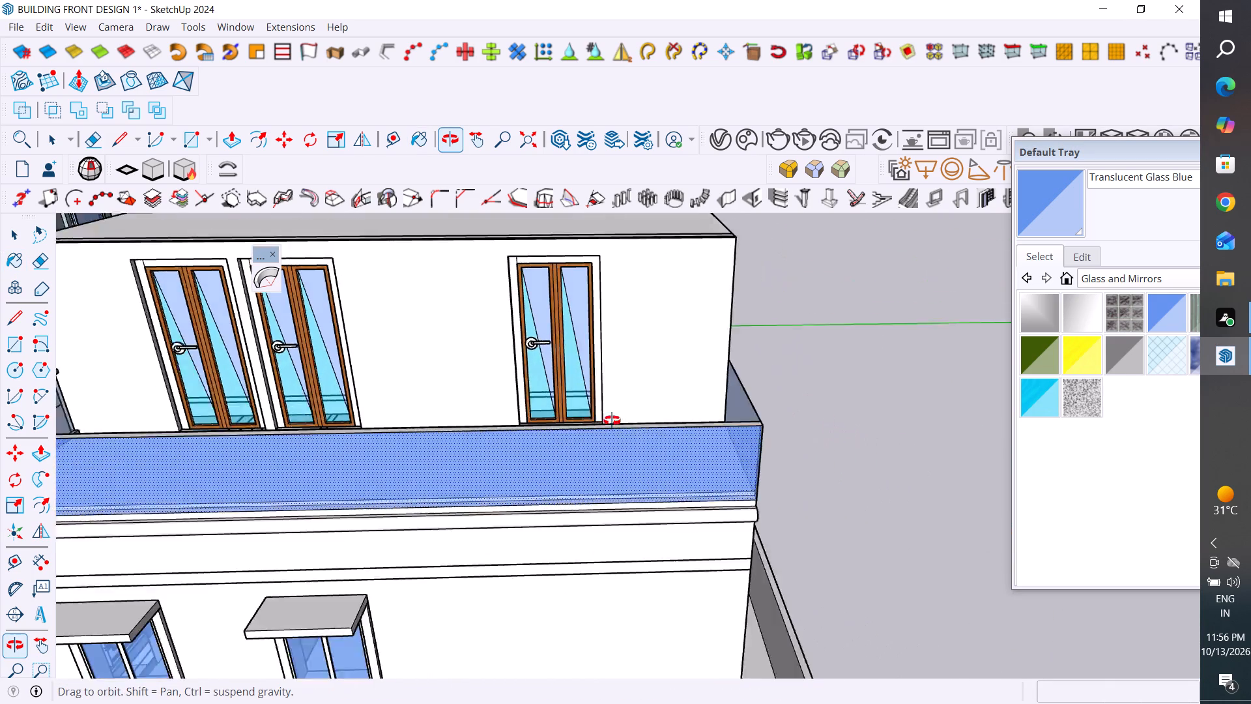
middle_drag(612, 420, 558, 429)
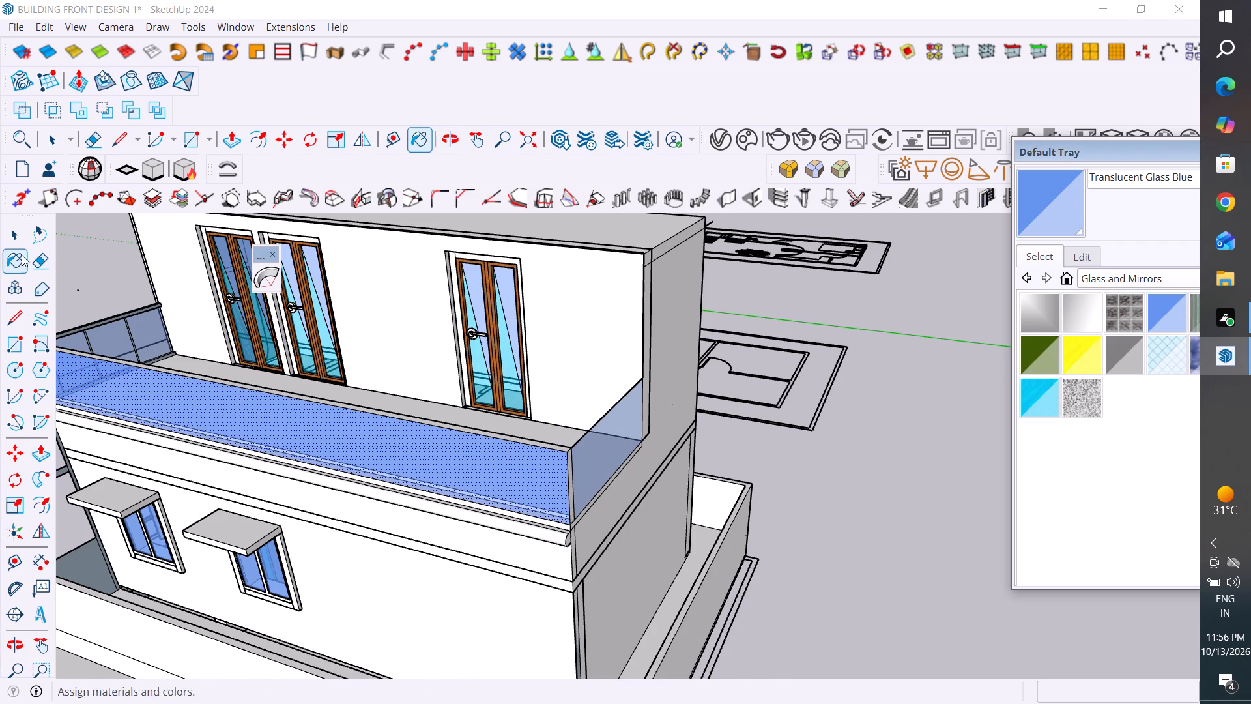
click(16, 240)
click(909, 516)
click(851, 543)
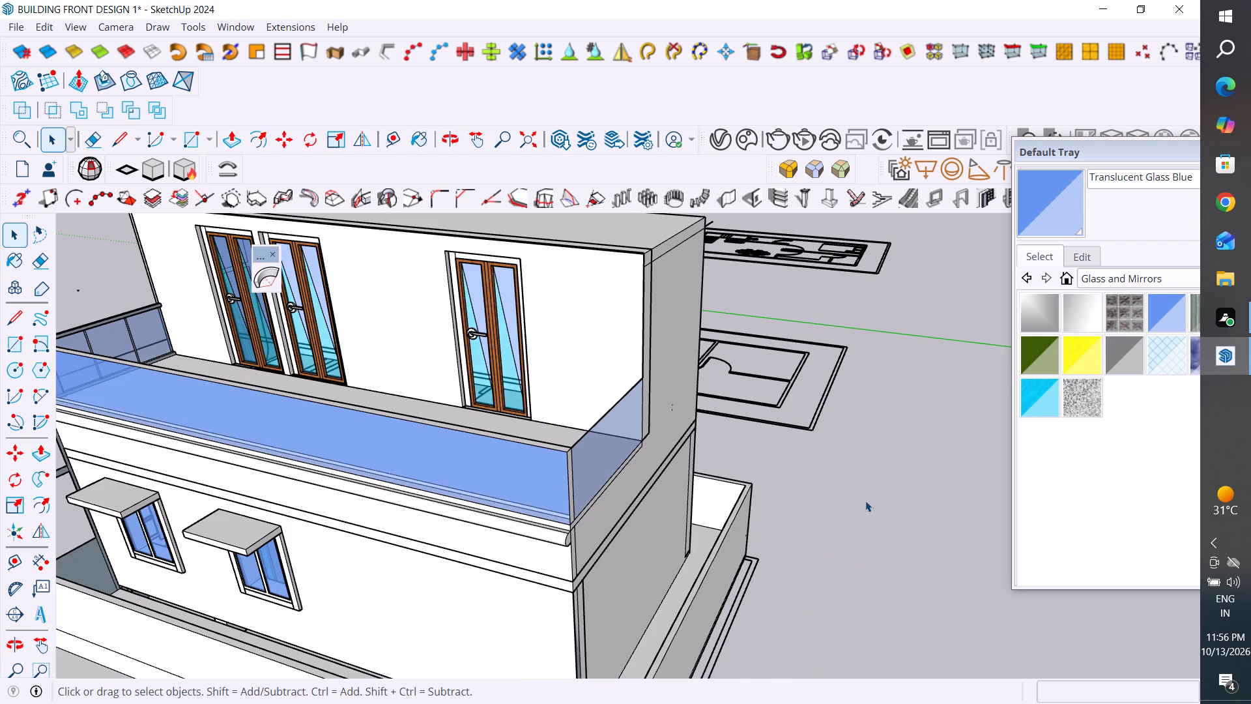
Draw a rectangle about 4" by 35" covering the open end beside the front balcony railing's corner post.
scroll(865, 500, down, 5)
middle_drag(835, 523, 914, 484)
middle_drag(722, 489, 957, 547)
middle_drag(731, 531, 883, 565)
scroll(687, 565, up, 3)
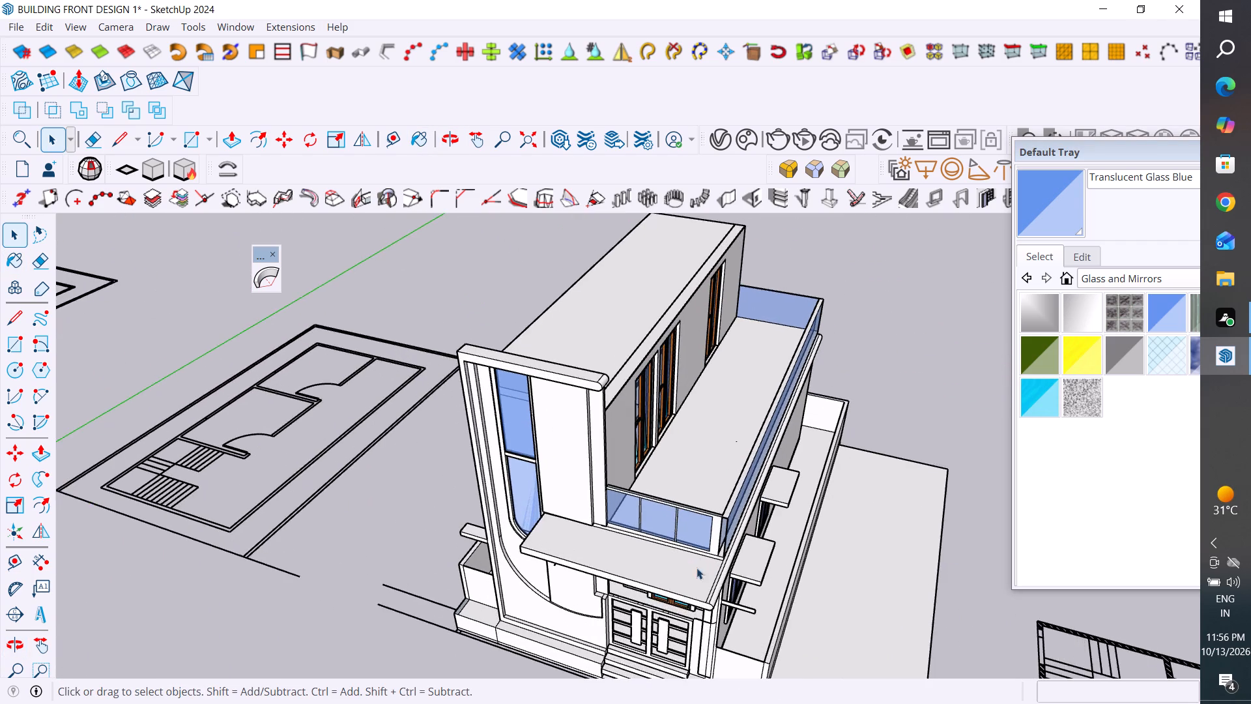
scroll(718, 529, up, 11)
middle_drag(742, 551, 733, 420)
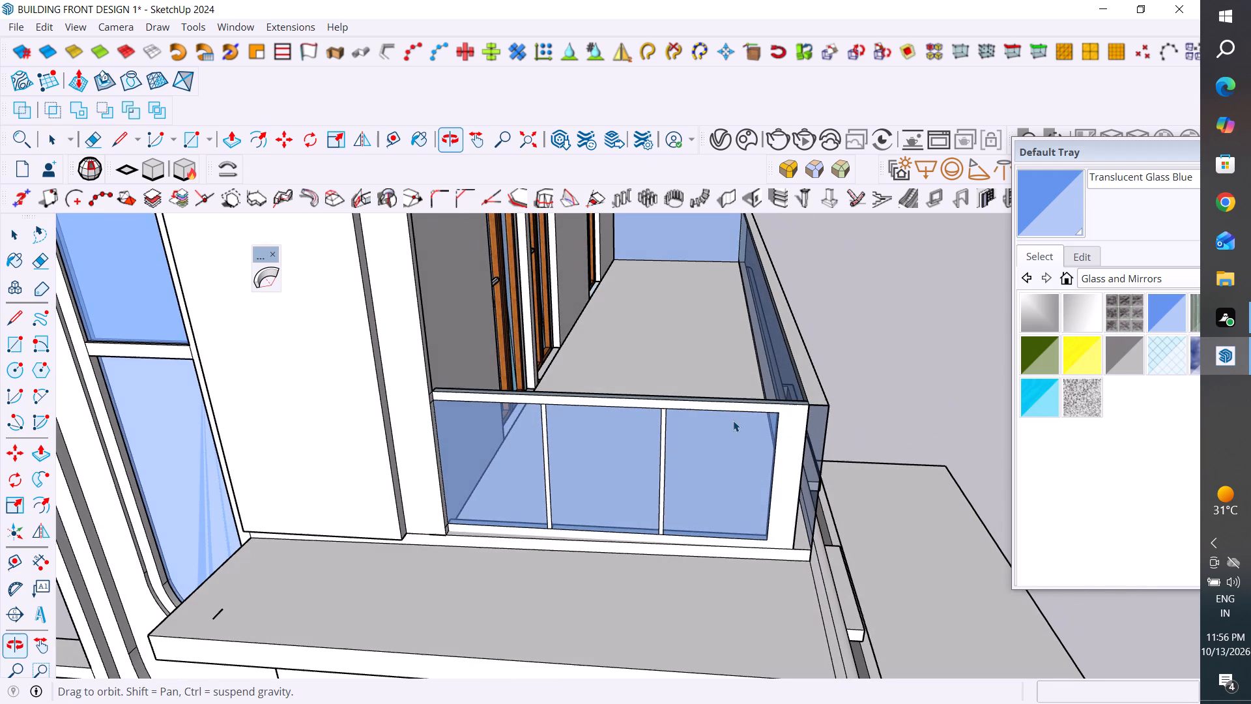
middle_drag(733, 420, 724, 415)
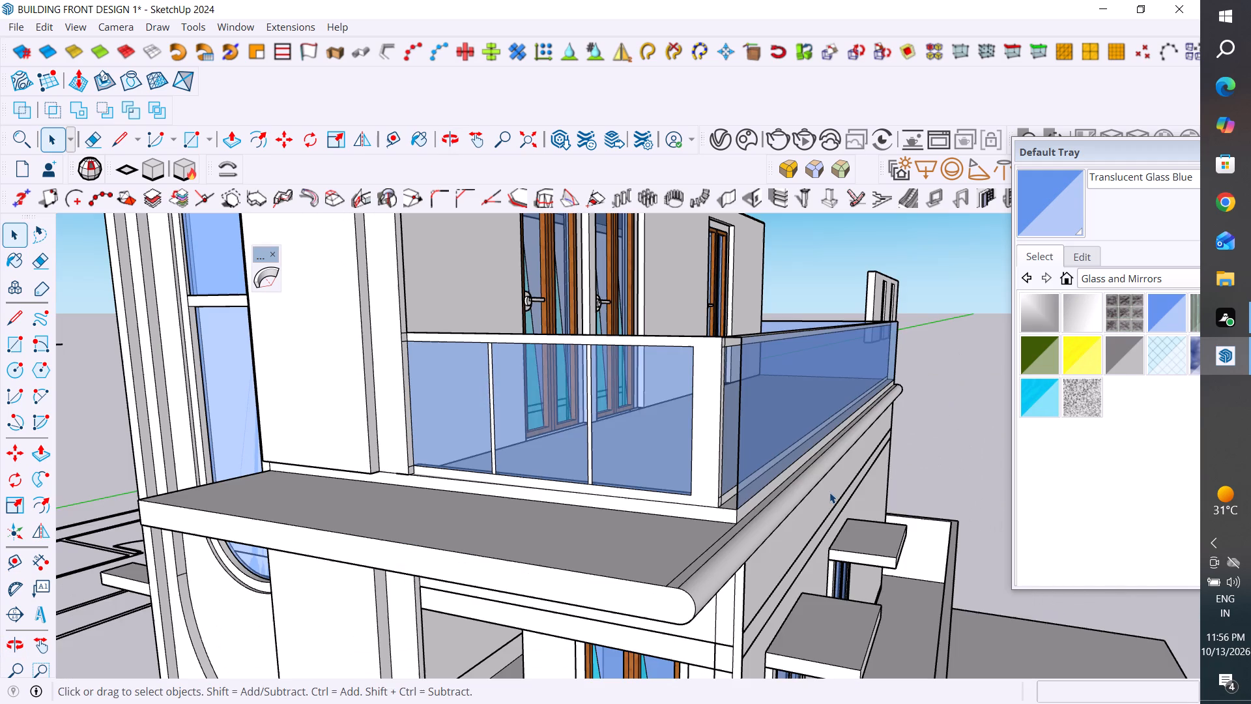
click(17, 340)
scroll(725, 338, up, 2)
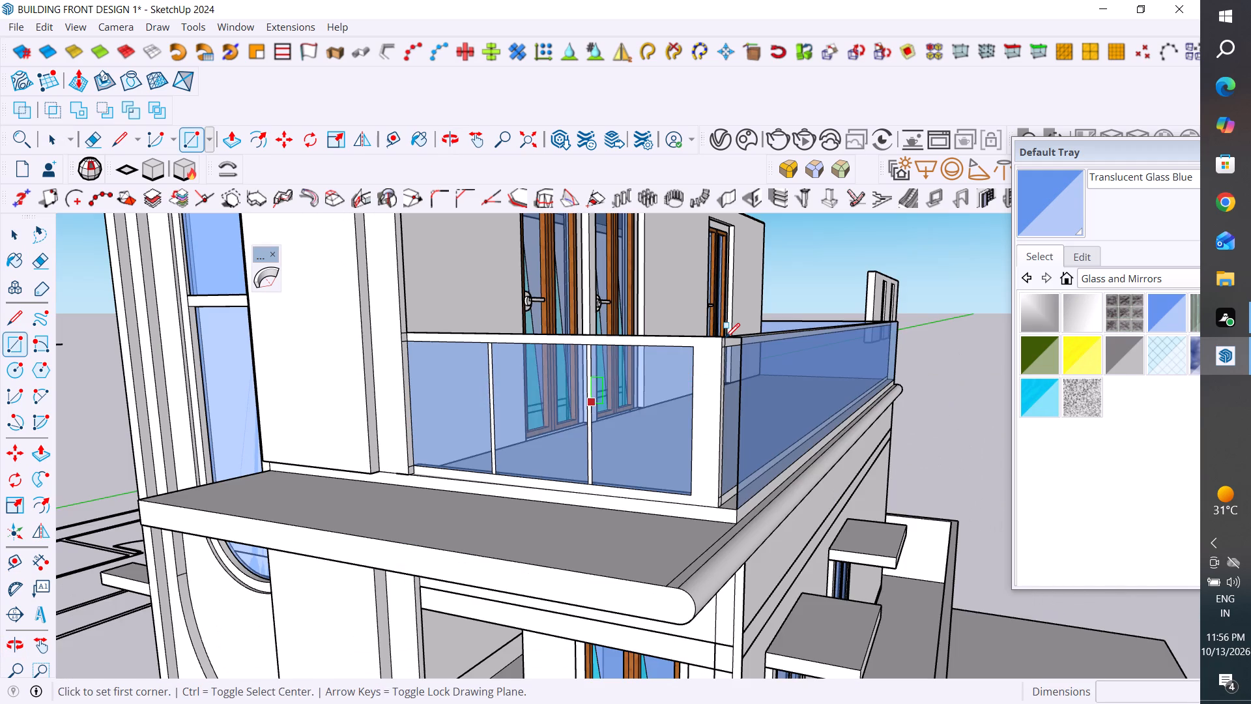
scroll(725, 338, up, 3)
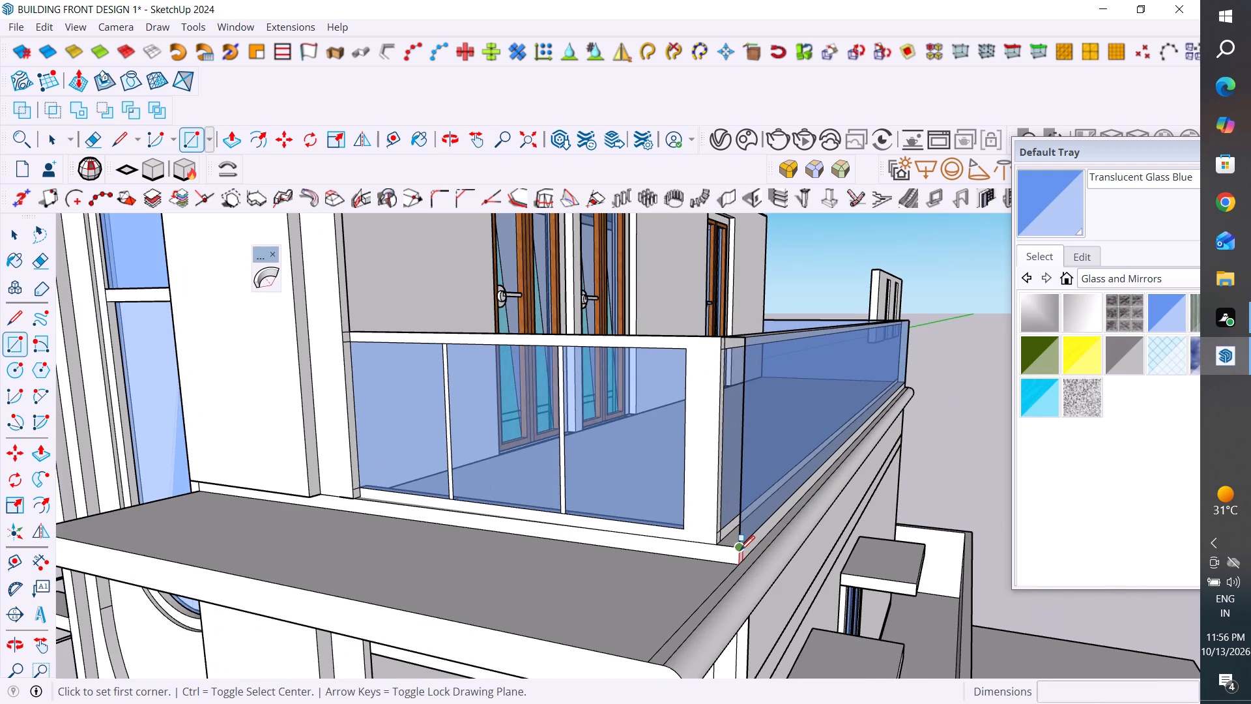
click(740, 546)
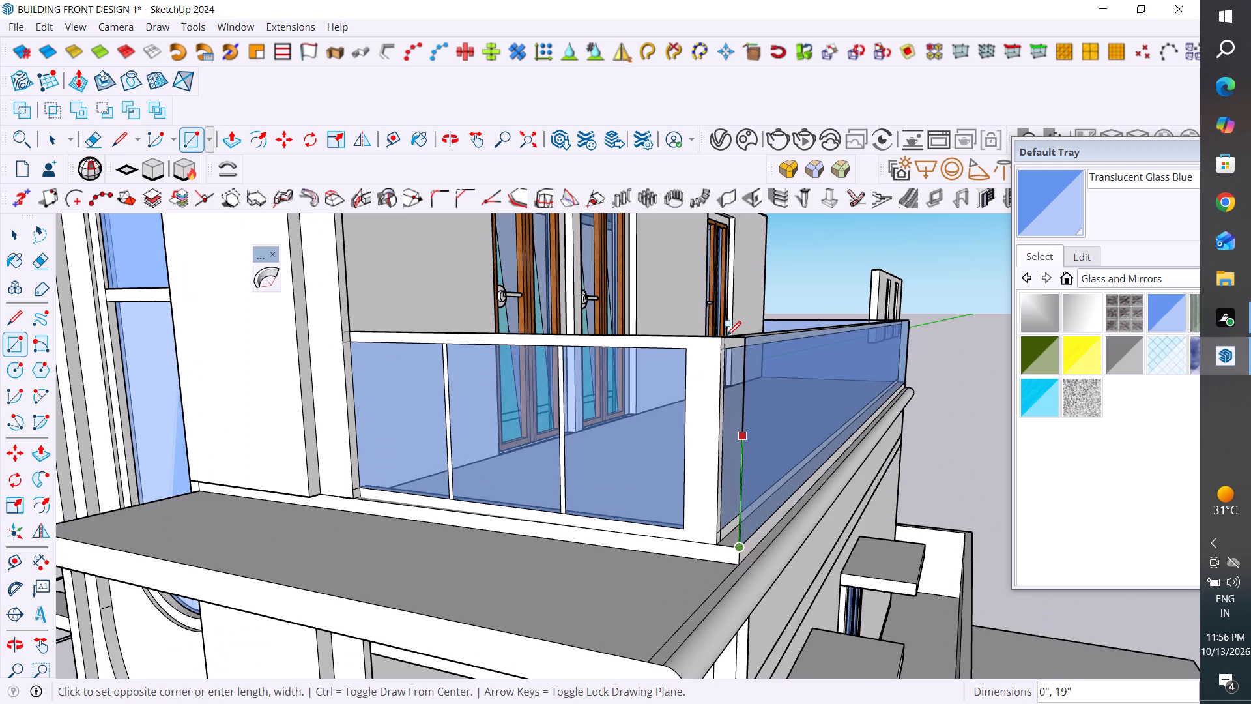
click(726, 334)
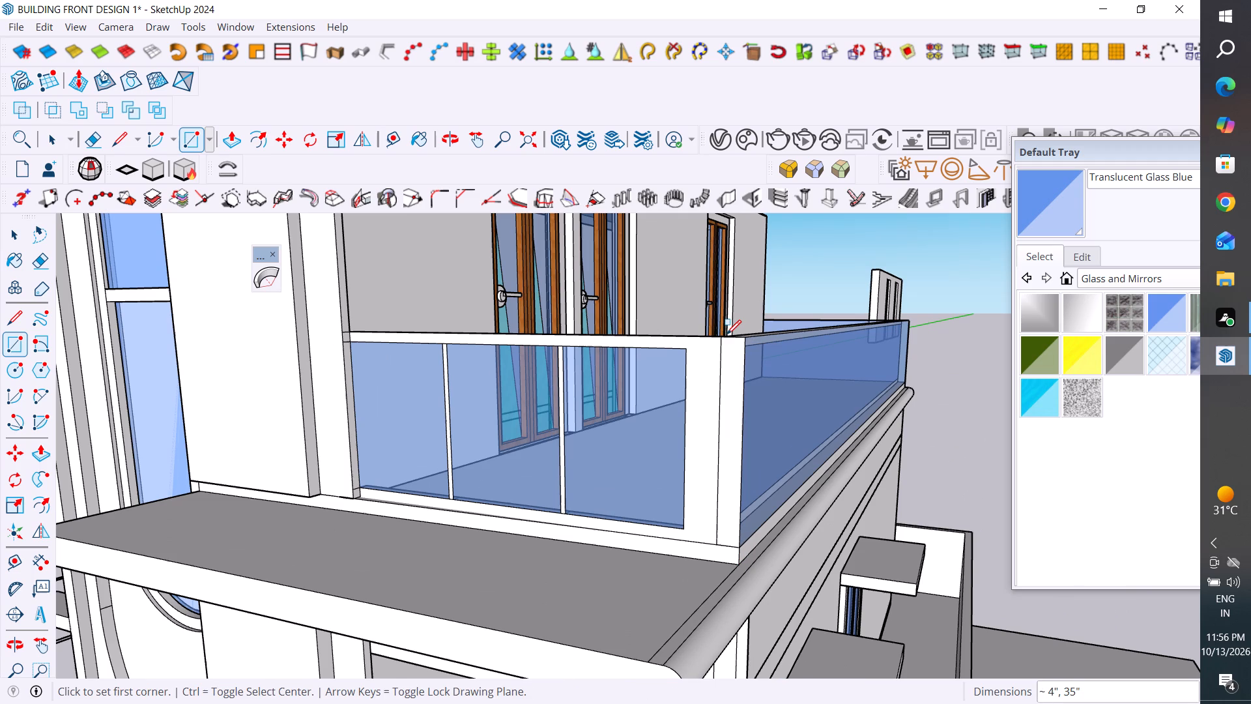
Delete the vertical seam between the corner post and the new rectangle, including the short leftover edge at the top.
click(20, 236)
click(717, 471)
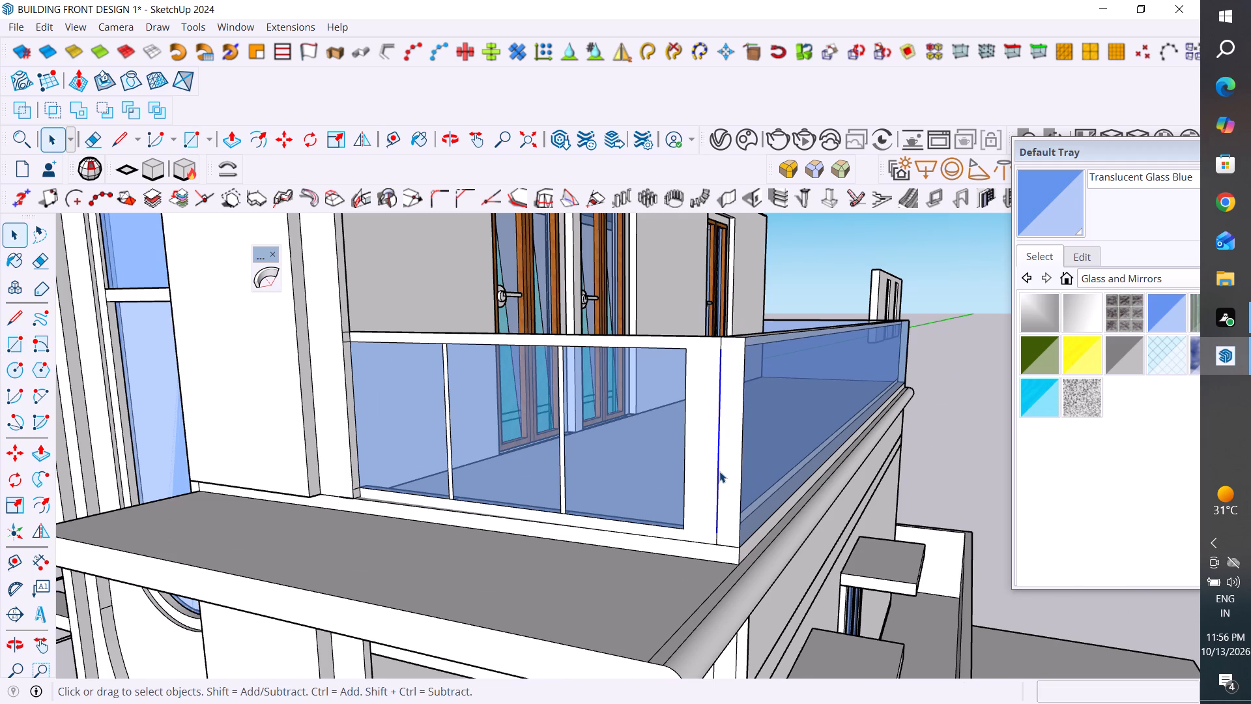
key(Delete)
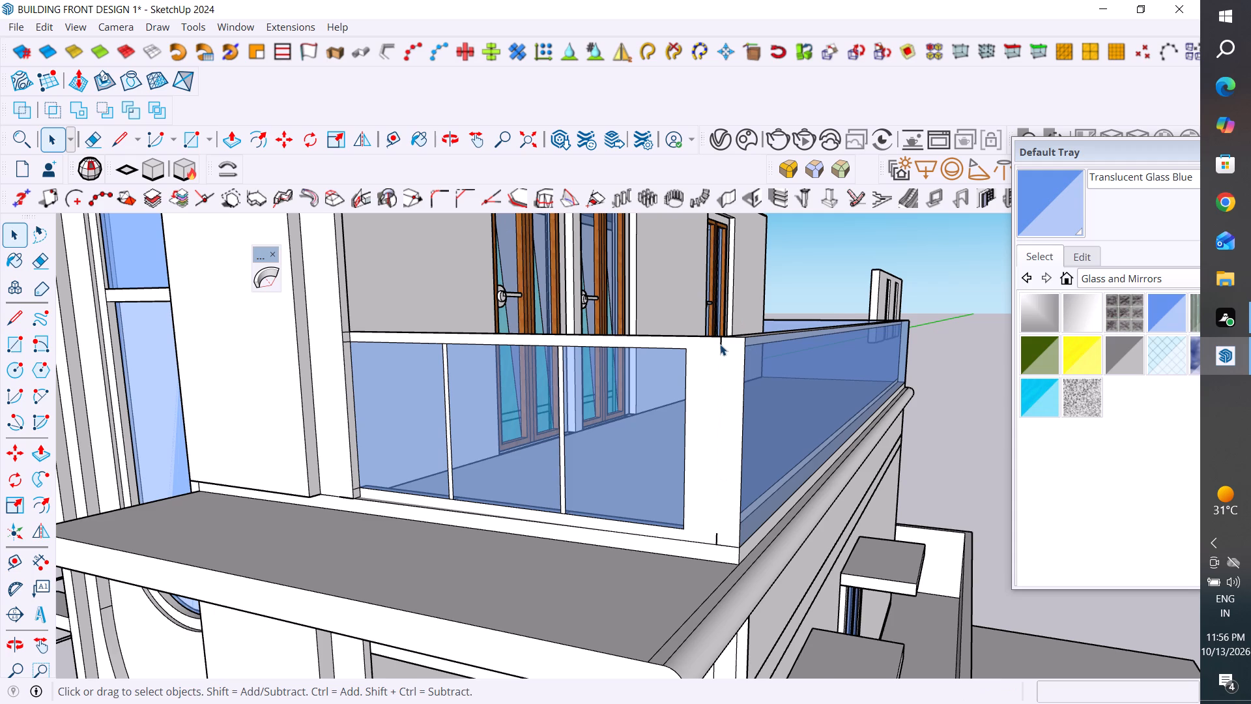
scroll(720, 344, up, 11)
triple_click(729, 347)
triple_click(718, 342)
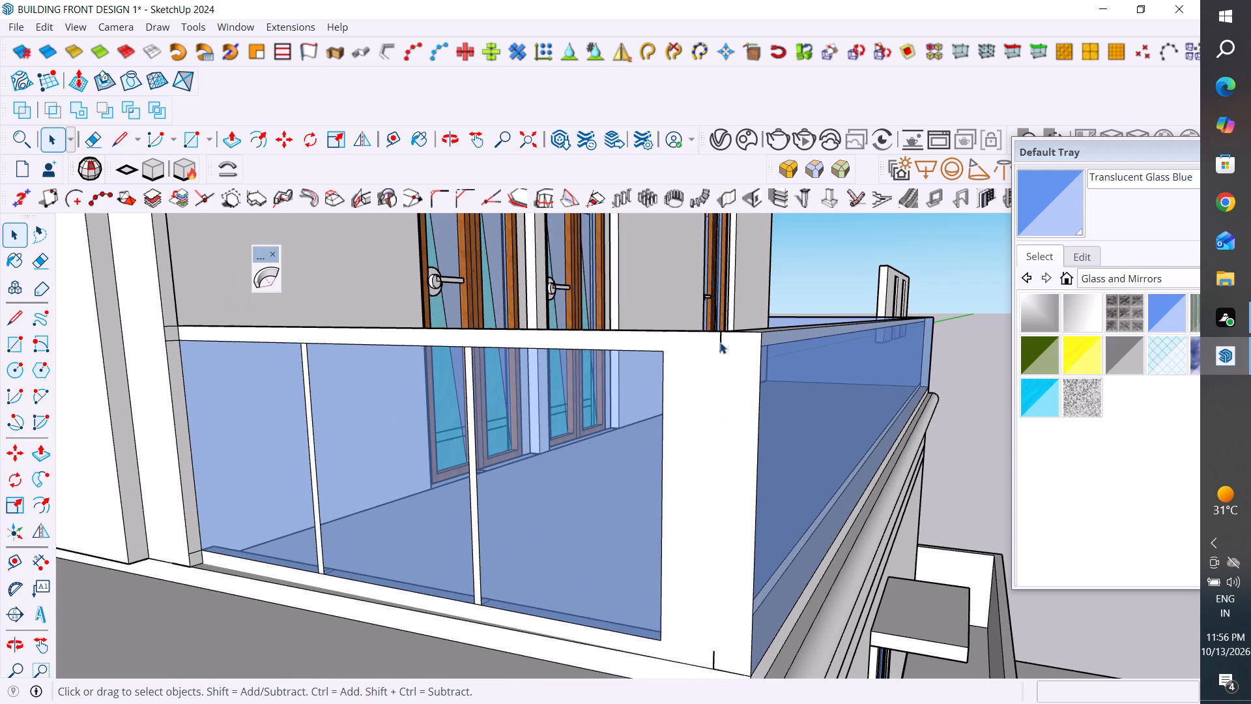
click(958, 257)
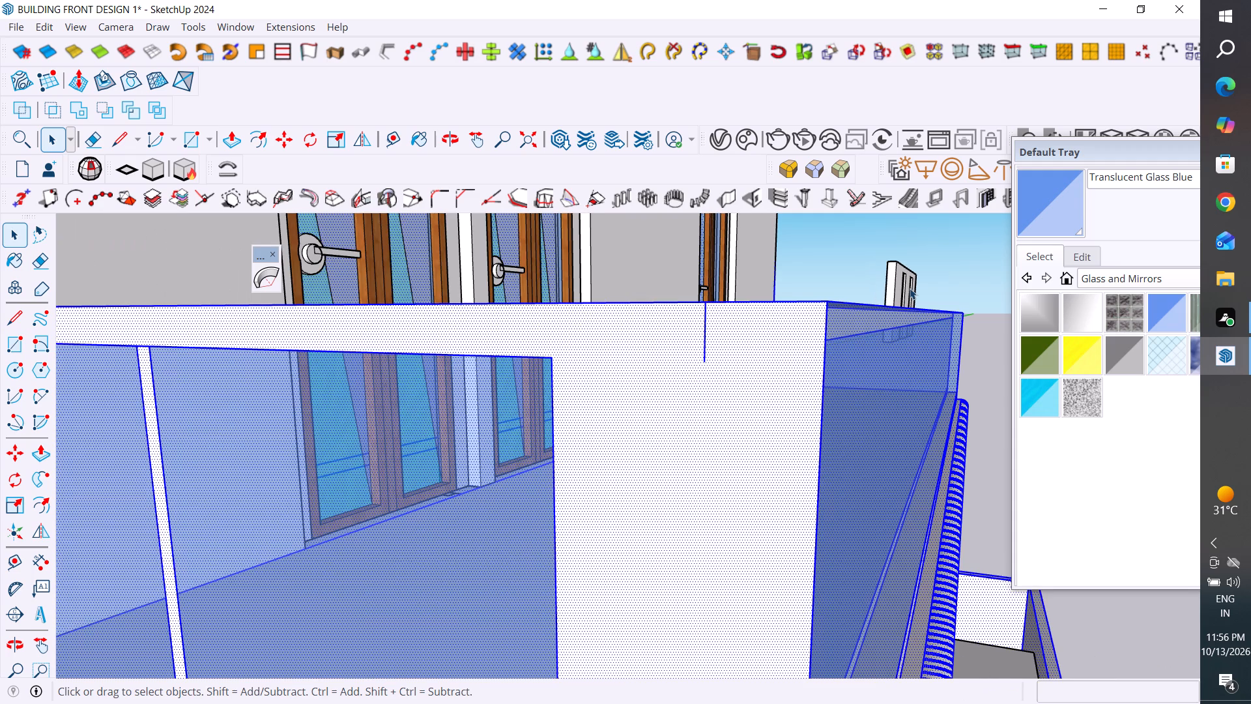
click(700, 327)
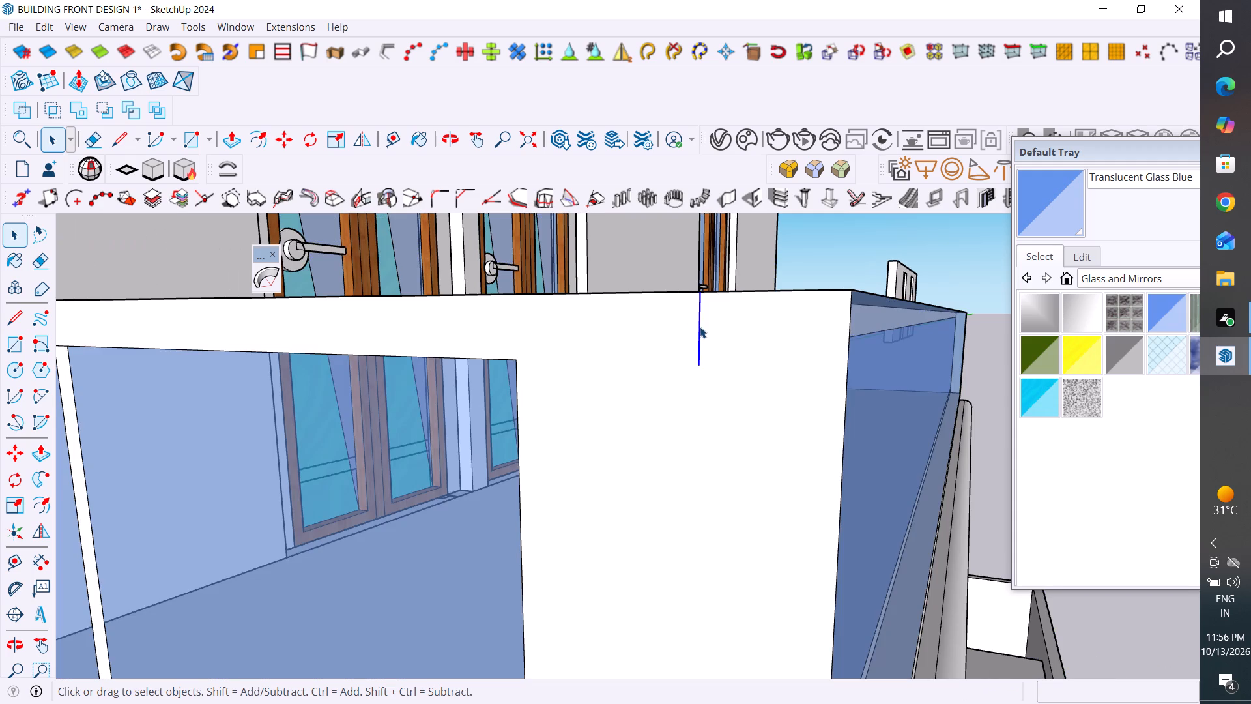
key(Delete)
Delete the short leftover seam edge at the bottom of the balcony railing's corner post.
scroll(700, 325, down, 20)
scroll(700, 325, down, 6)
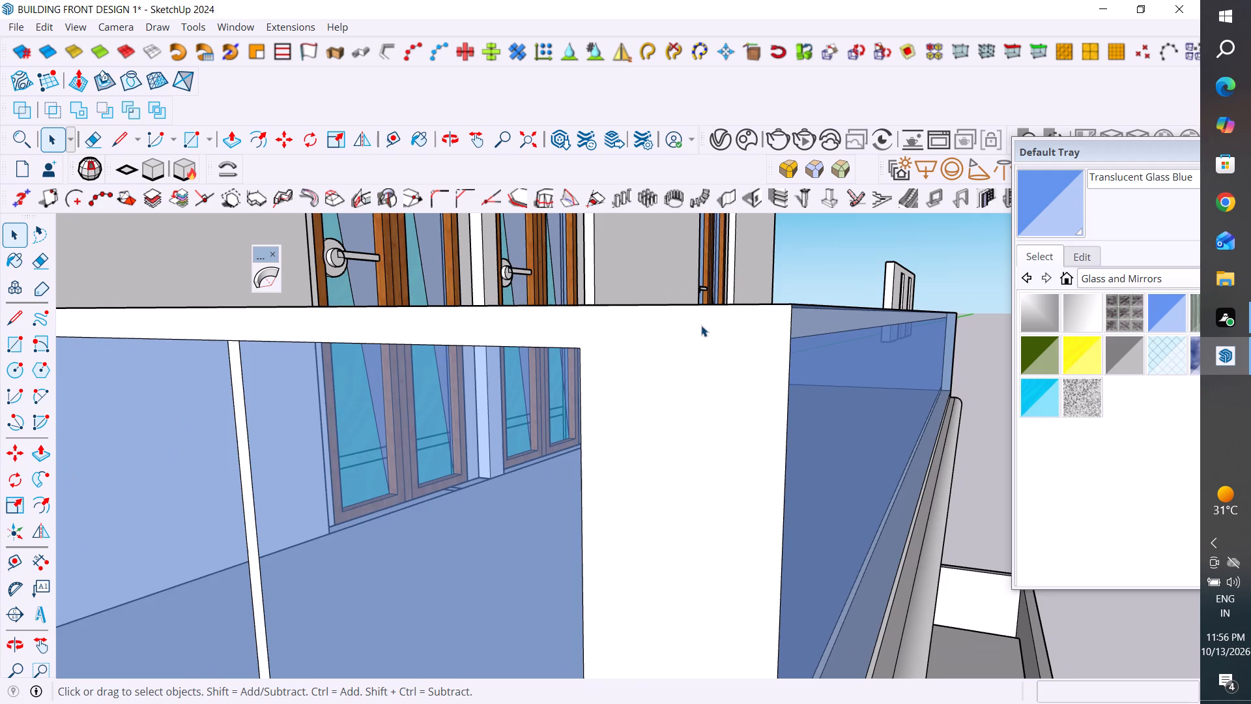
scroll(701, 325, down, 13)
scroll(719, 512, down, 6)
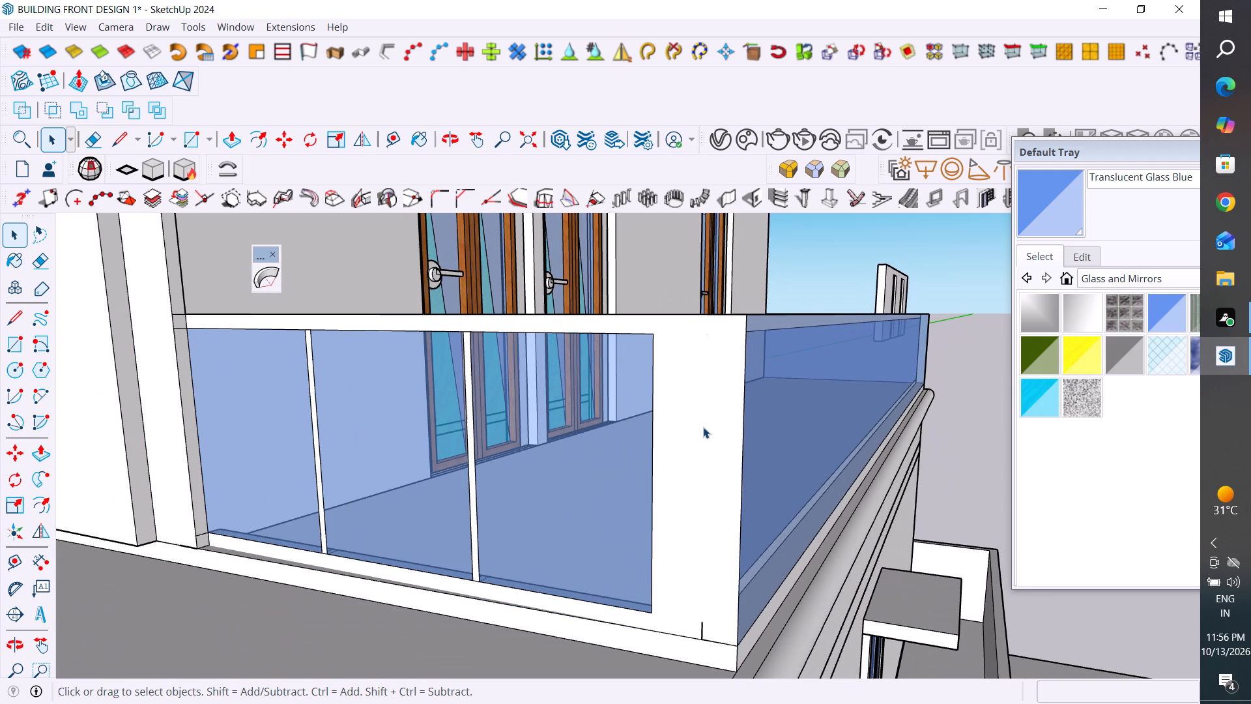
scroll(708, 616, up, 11)
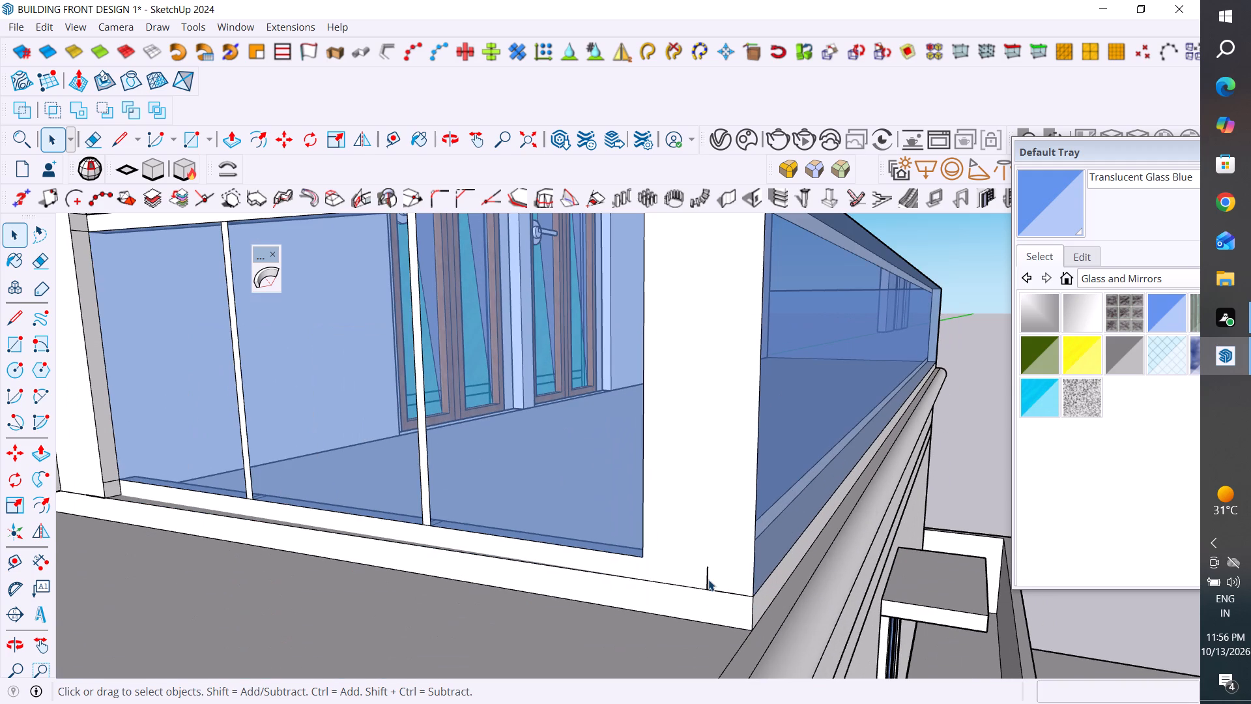
click(705, 577)
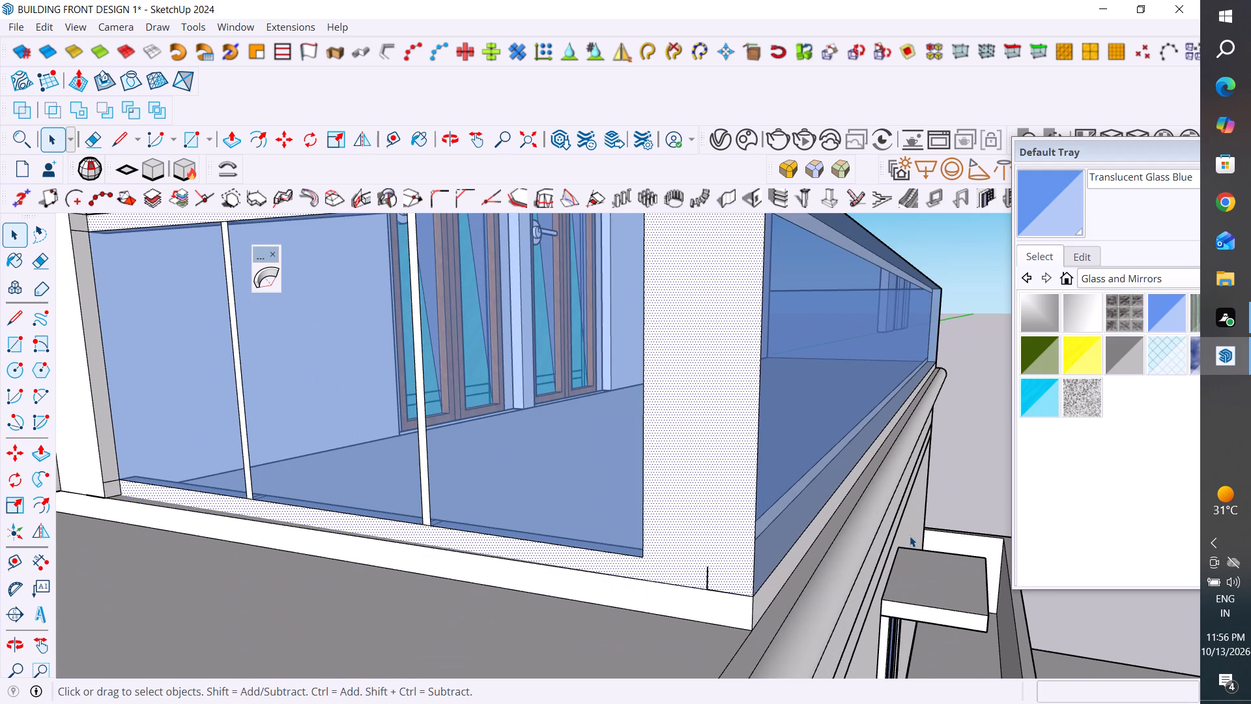
click(967, 467)
click(706, 583)
key(Delete)
scroll(725, 551, down, 4)
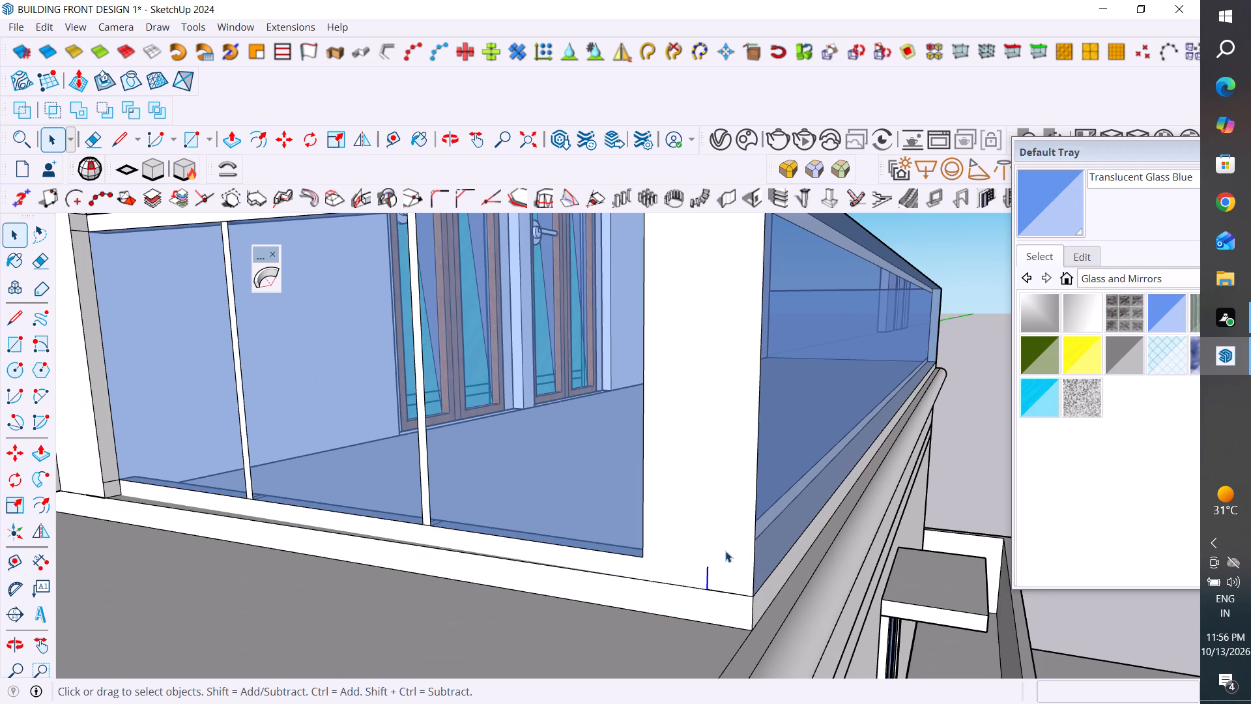
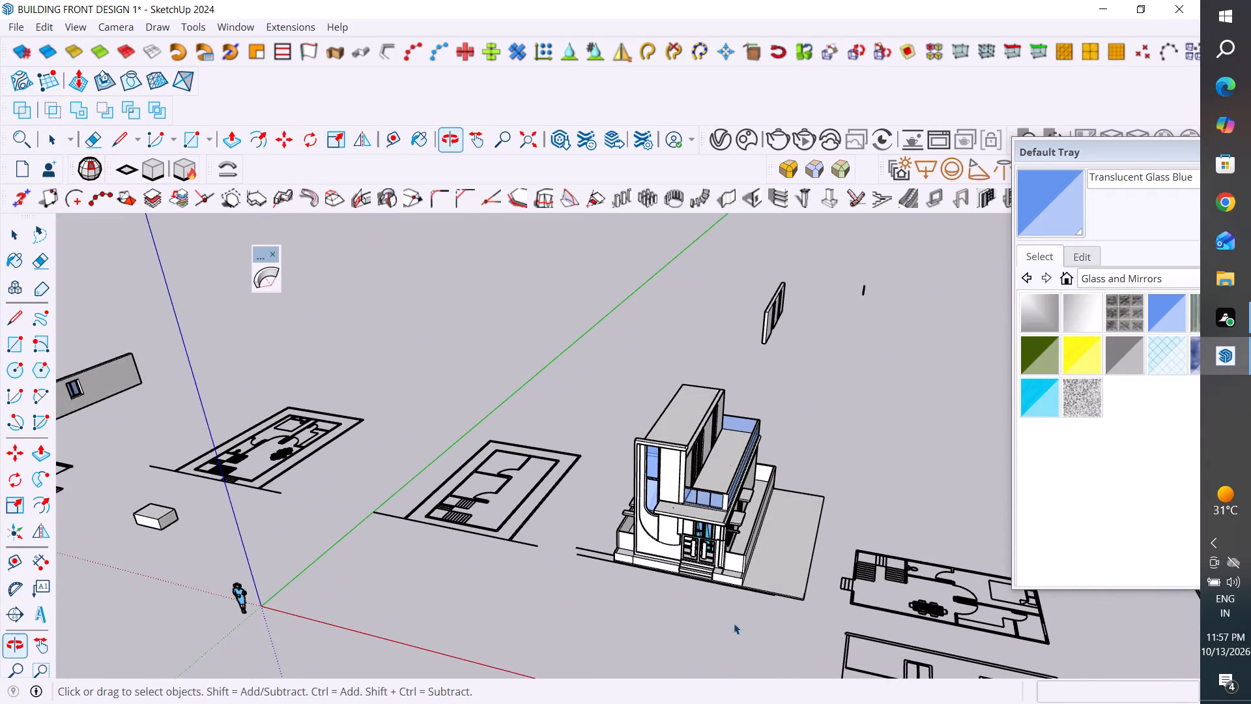
Examine the 3D building model from the front, sides and rear.
scroll(777, 596, up, 1)
scroll(616, 439, down, 8)
scroll(618, 485, up, 7)
middle_drag(724, 432, 207, 437)
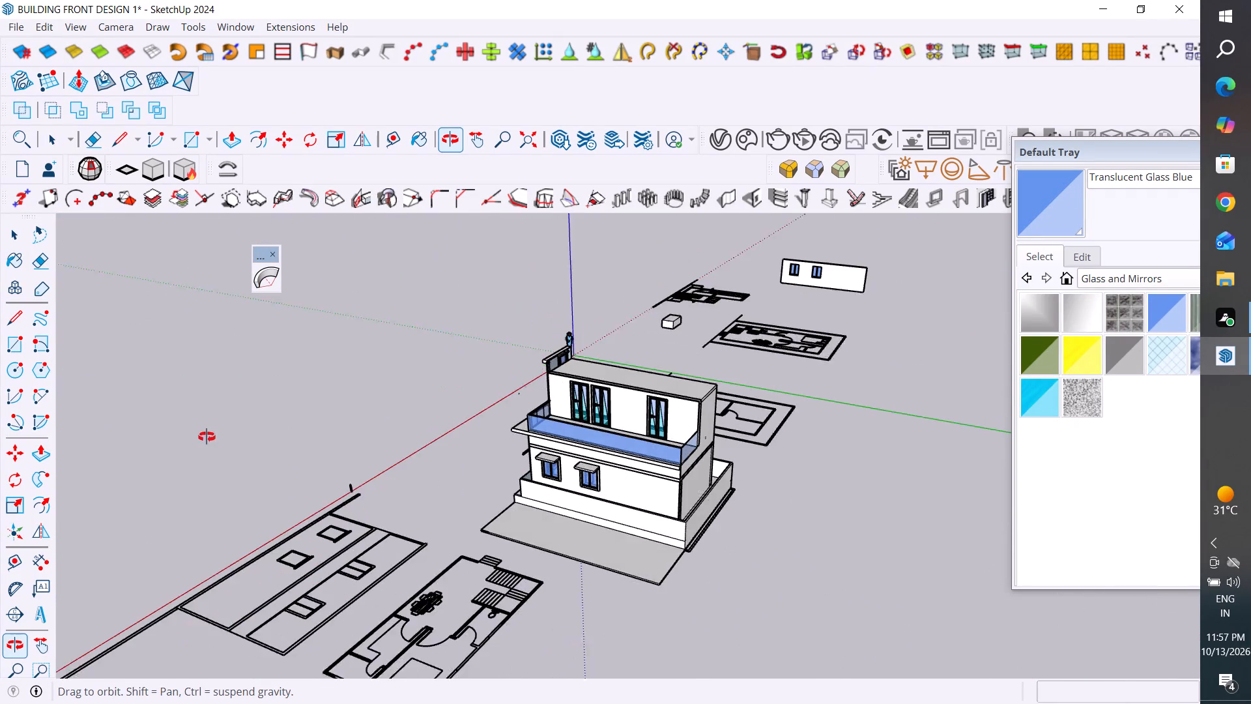
middle_drag(207, 437, 209, 439)
middle_drag(780, 514, 404, 521)
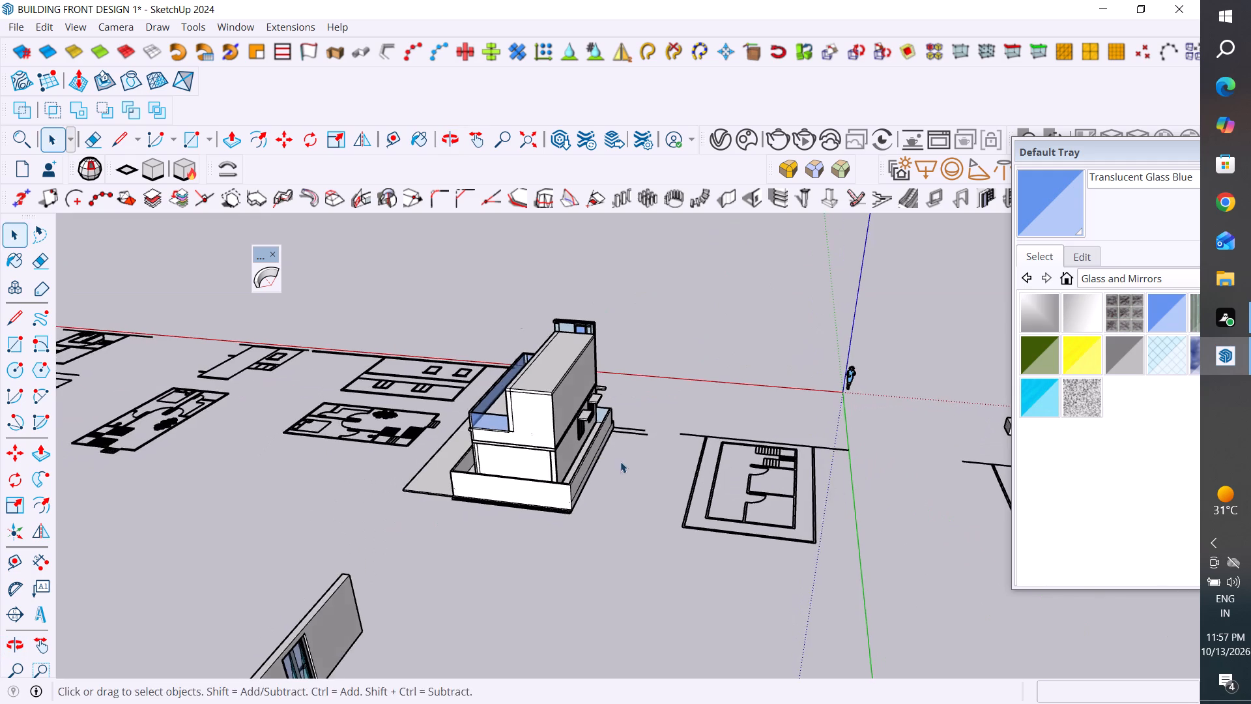
middle_drag(612, 462, 422, 463)
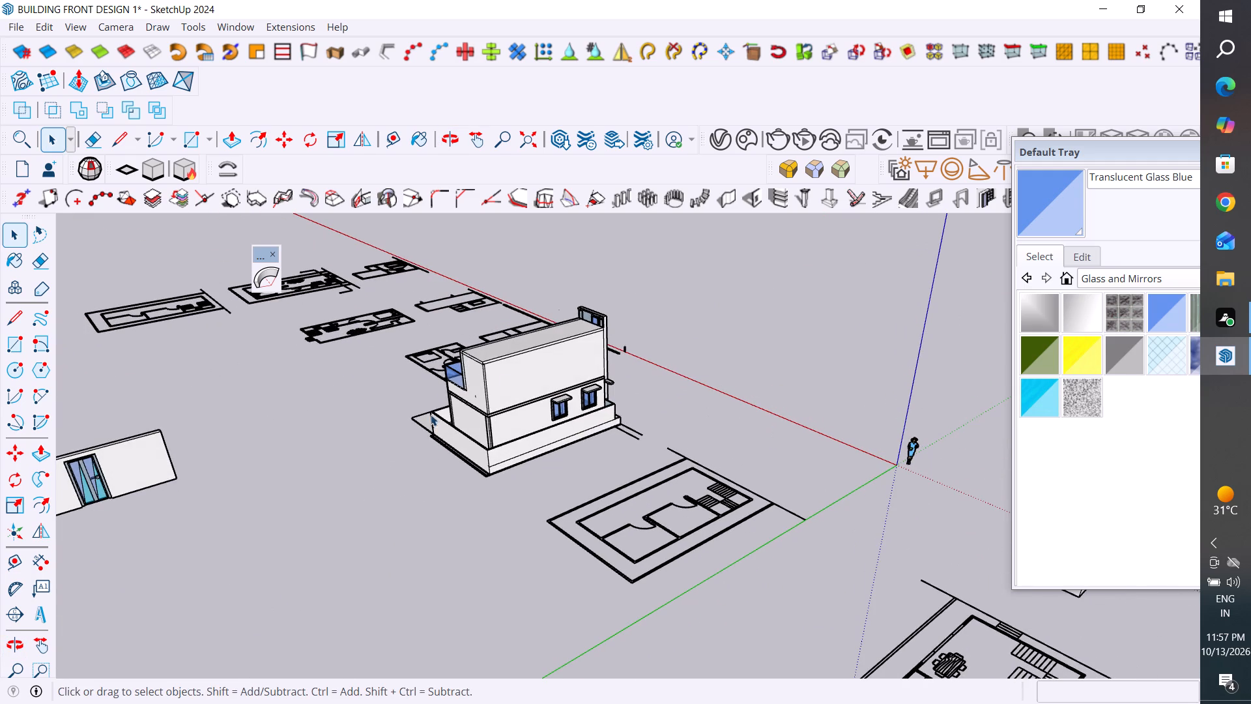
middle_drag(719, 454, 225, 494)
scroll(697, 444, down, 4)
middle_drag(869, 314, 852, 336)
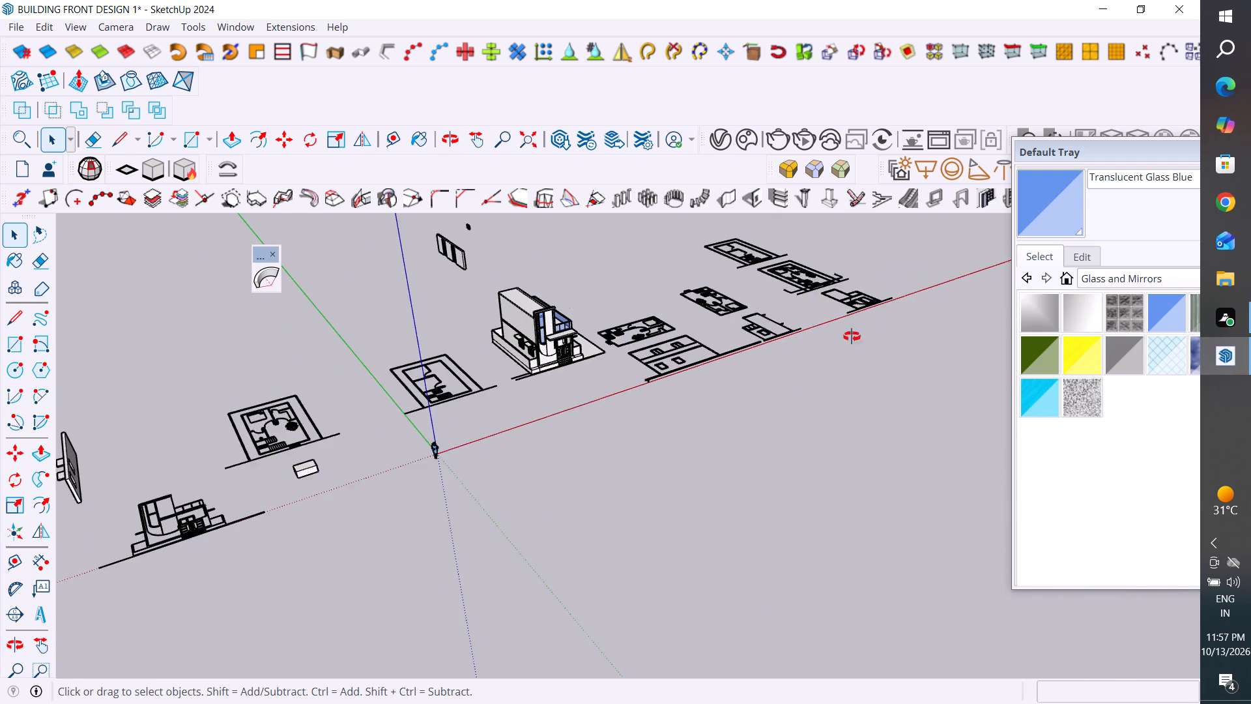
Study the 2D side and rear elevation drawings beside the building as reference for its walls.
middle_drag(852, 336, 730, 565)
scroll(801, 442, up, 4)
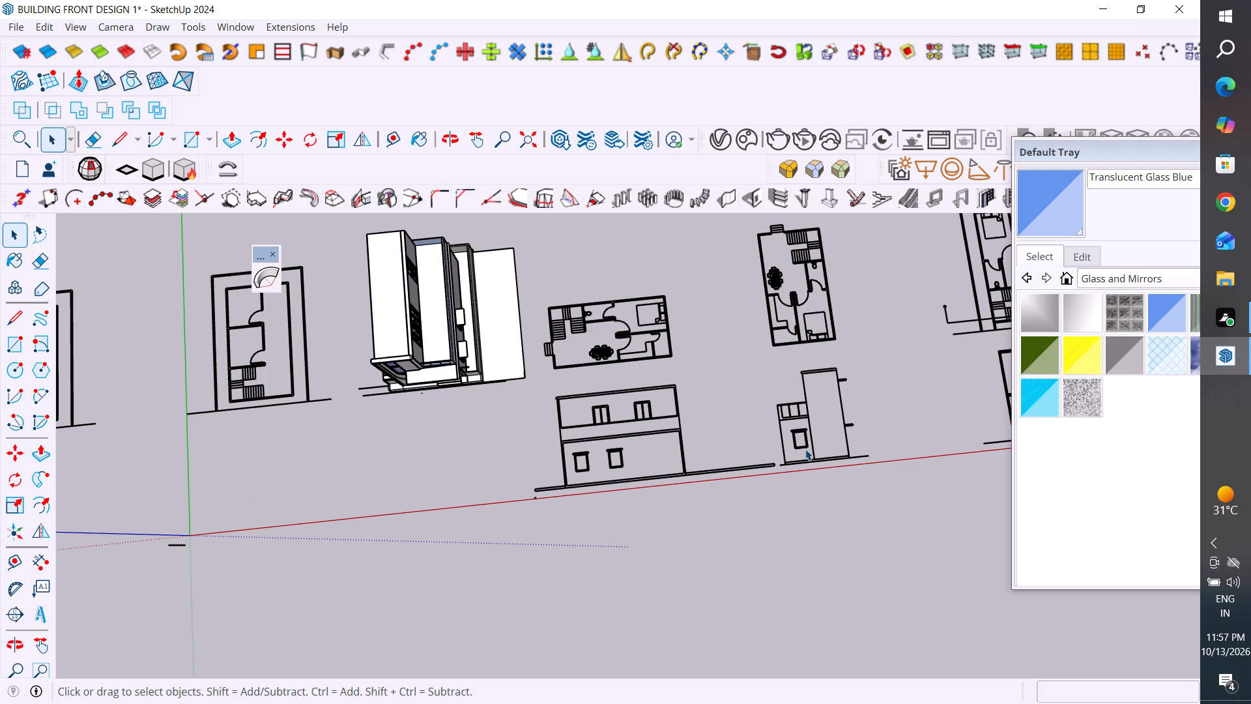
middle_drag(618, 457, 820, 385)
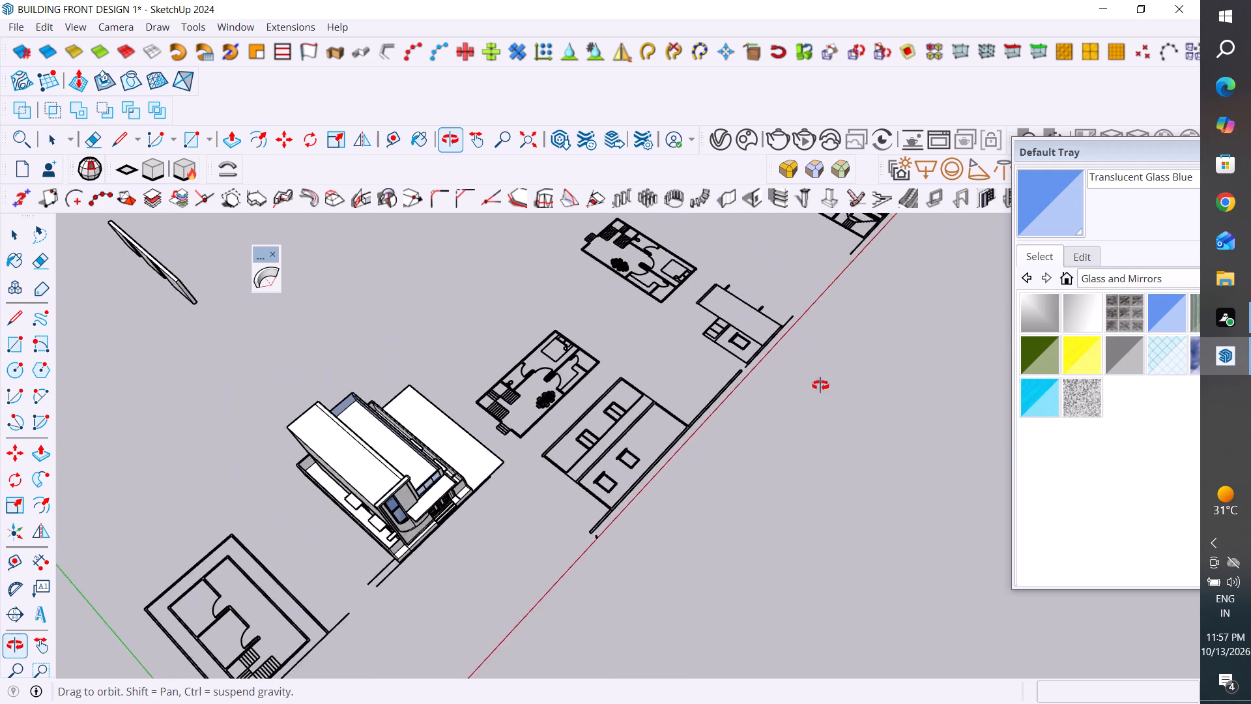
middle_drag(820, 385, 689, 523)
scroll(788, 393, up, 7)
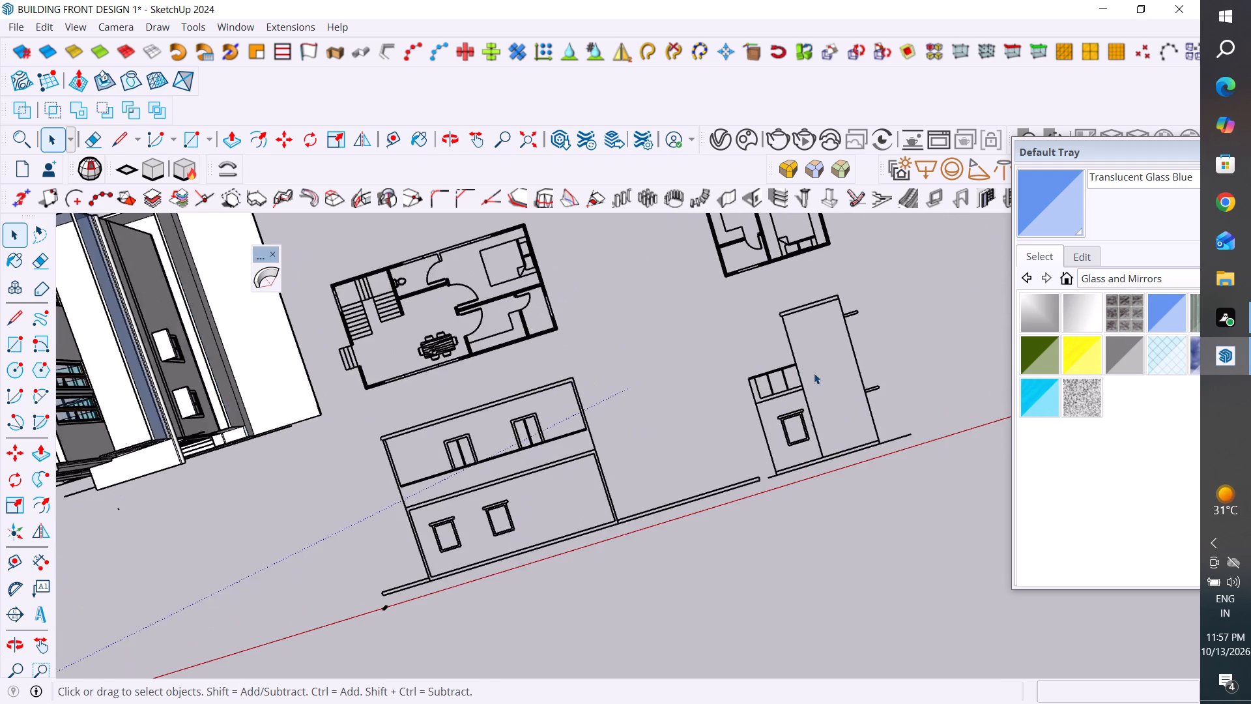
scroll(814, 373, up, 2)
middle_drag(810, 483, 736, 410)
scroll(745, 467, up, 1)
scroll(737, 410, up, 1)
scroll(707, 461, down, 7)
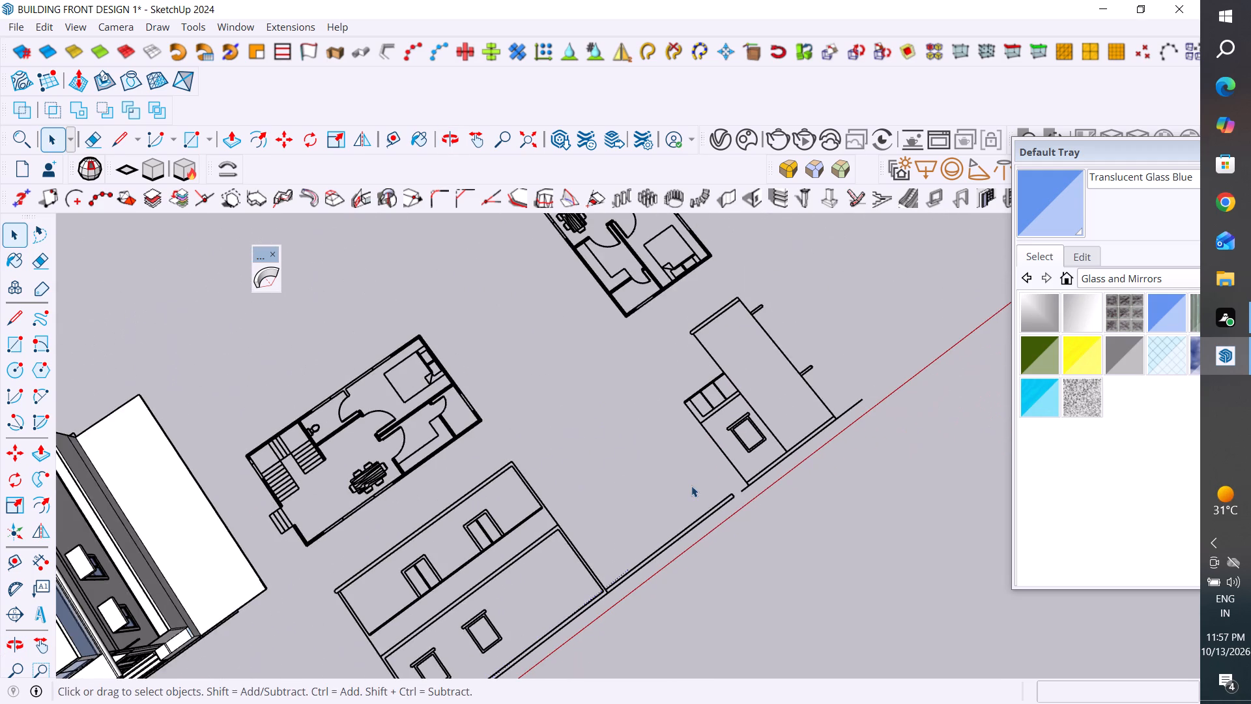
scroll(804, 476, down, 4)
middle_drag(723, 588, 517, 593)
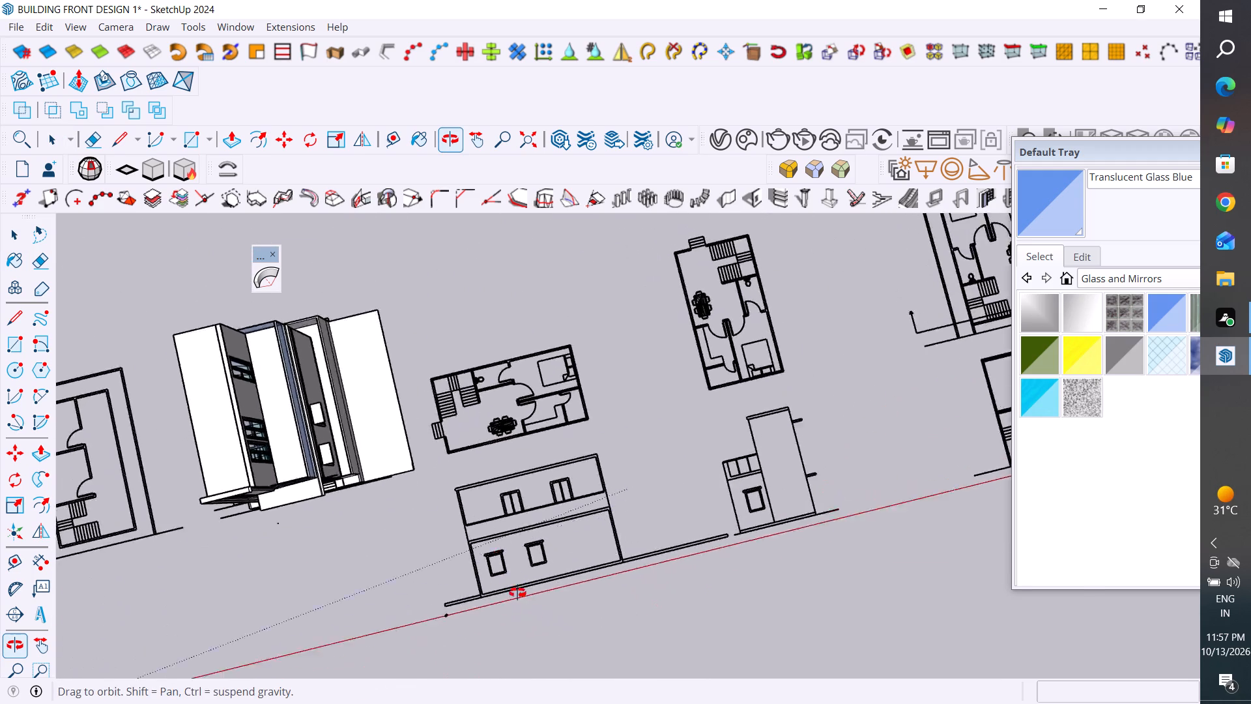
middle_drag(517, 593, 495, 545)
scroll(777, 501, up, 4)
middle_drag(781, 637, 822, 645)
scroll(824, 566, up, 4)
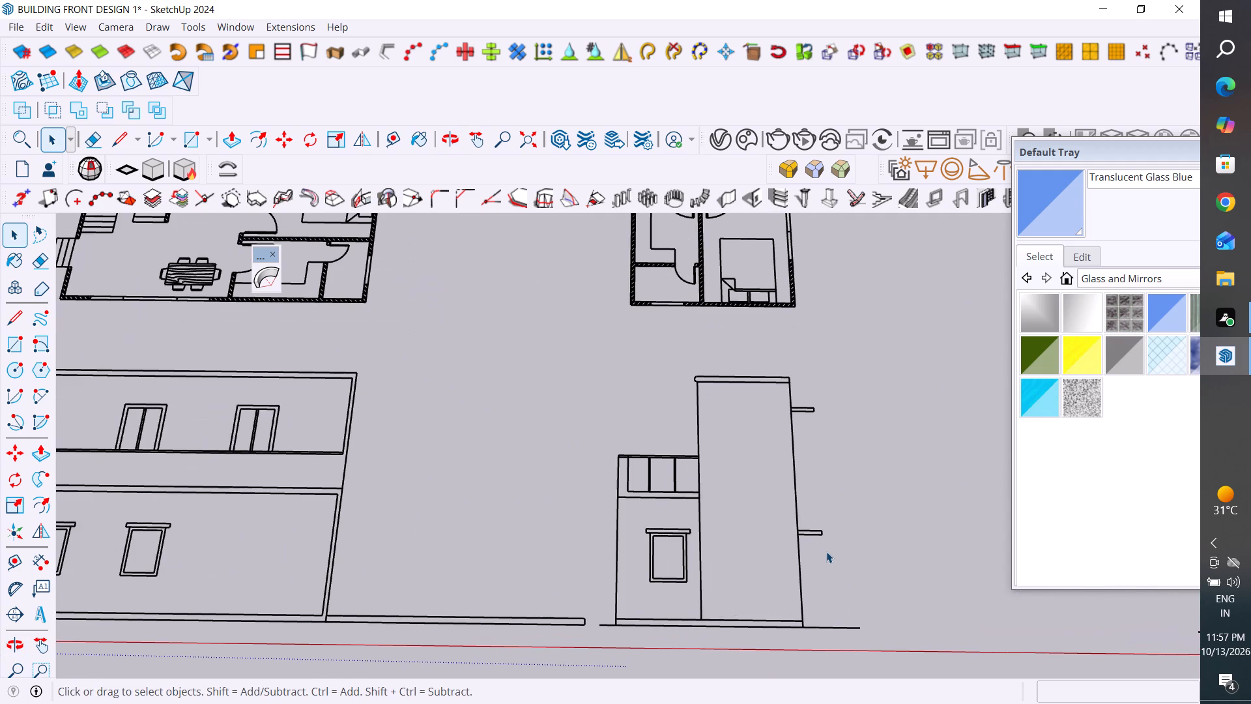
scroll(831, 523, down, 11)
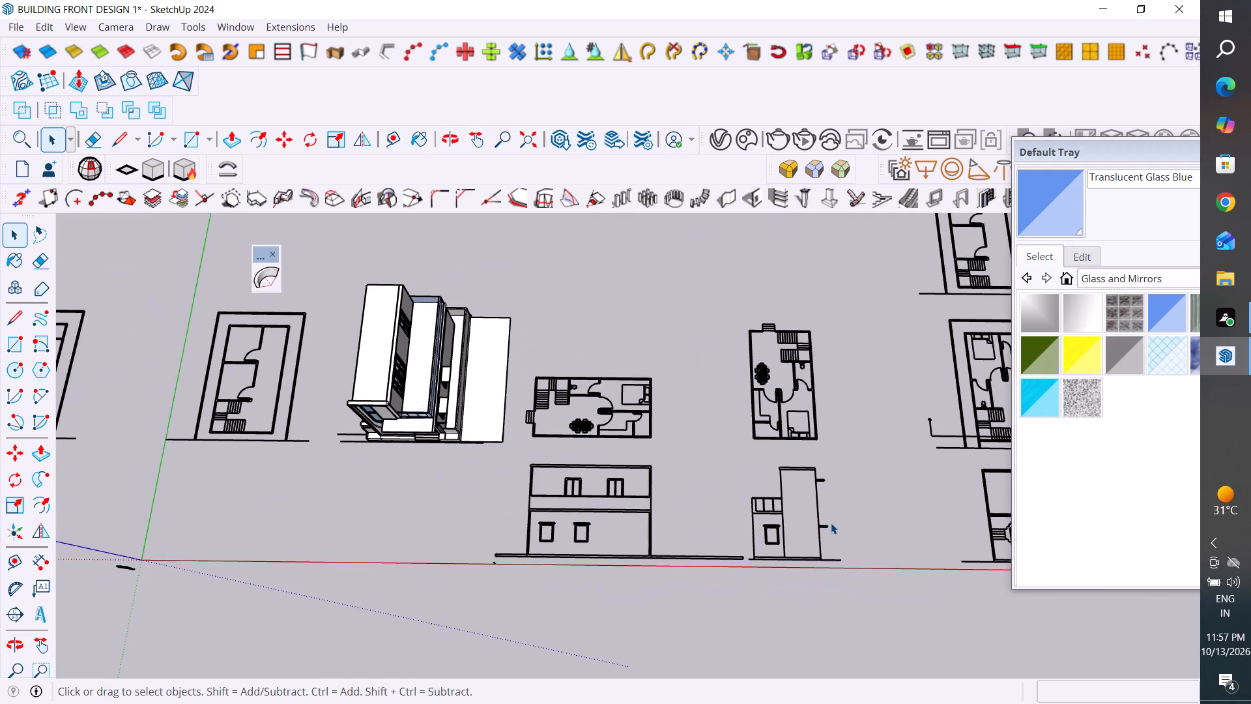
middle_drag(831, 523, 810, 496)
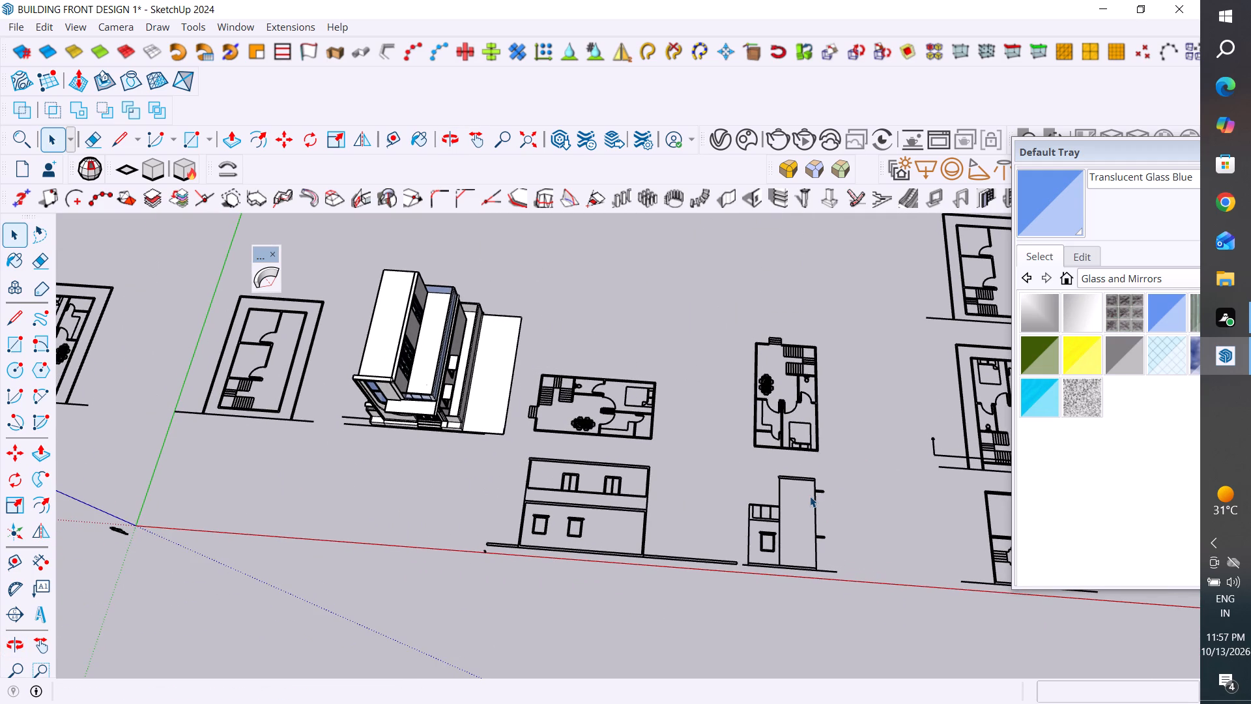
Draw a vertical line on the upper rear wall from the glass balcony's base corner down to the floor edge.
middle_drag(370, 489, 470, 412)
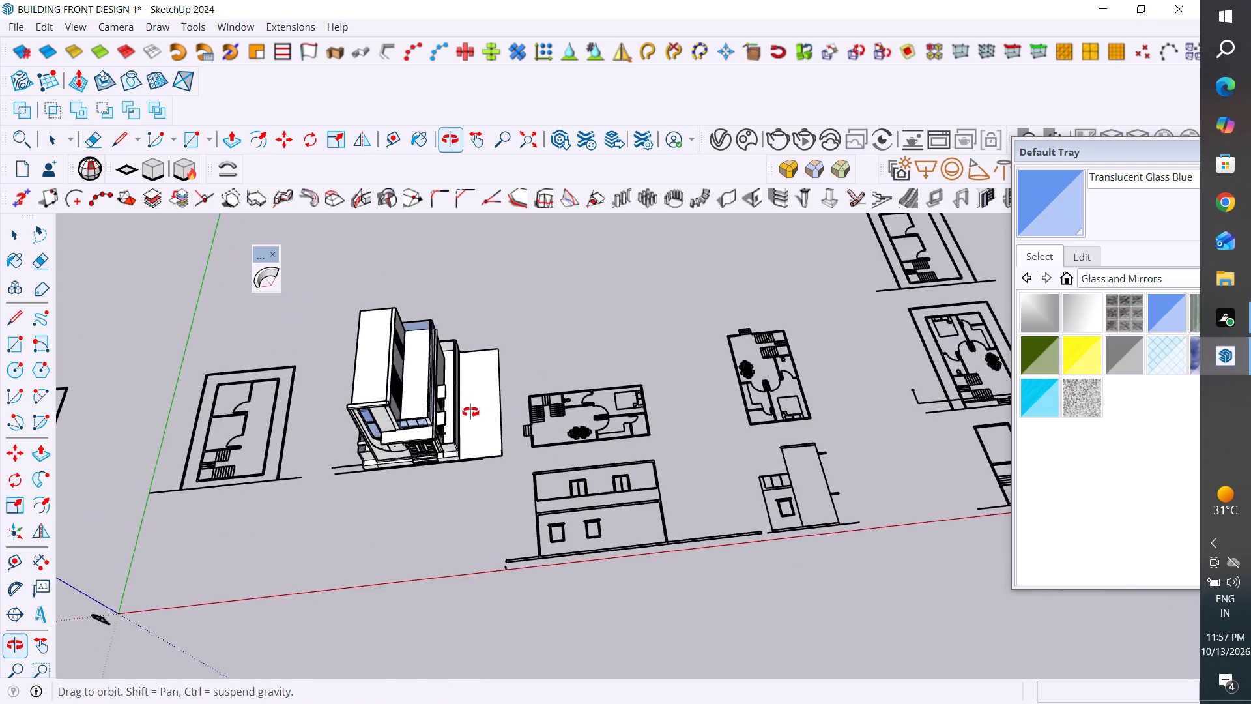
middle_drag(470, 412, 981, 294)
middle_drag(657, 544, 932, 541)
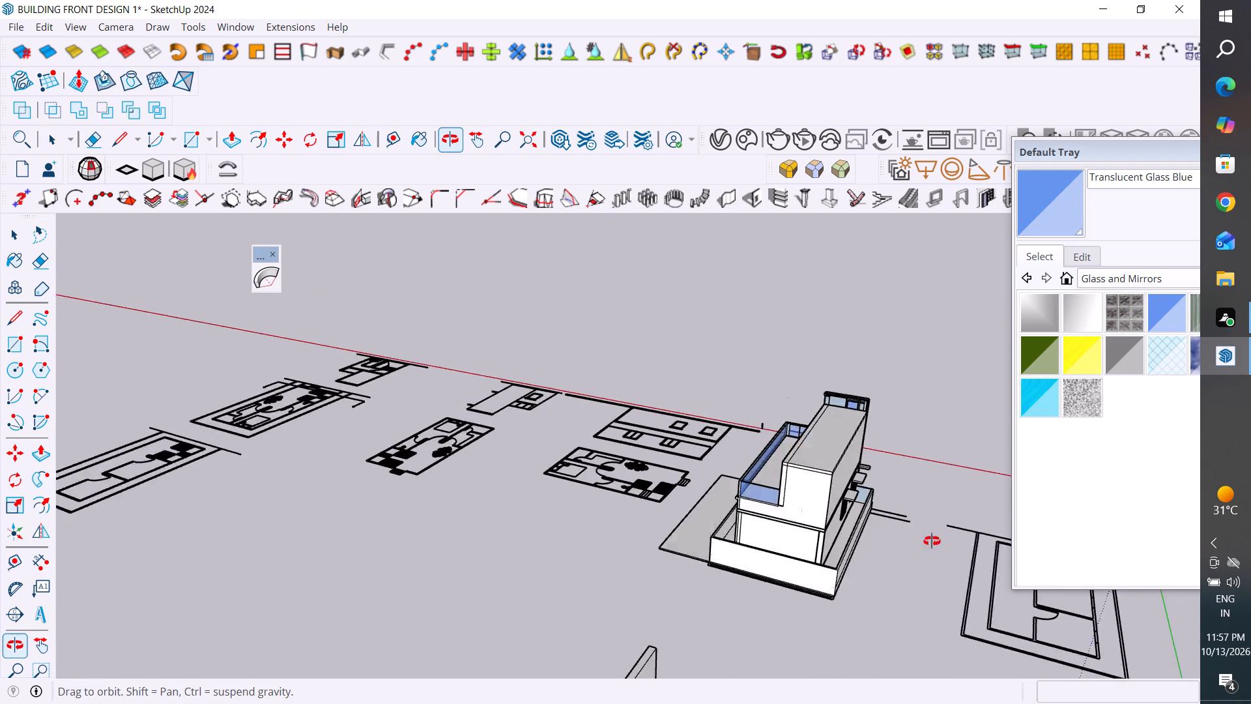
middle_drag(932, 541, 966, 555)
scroll(827, 511, up, 4)
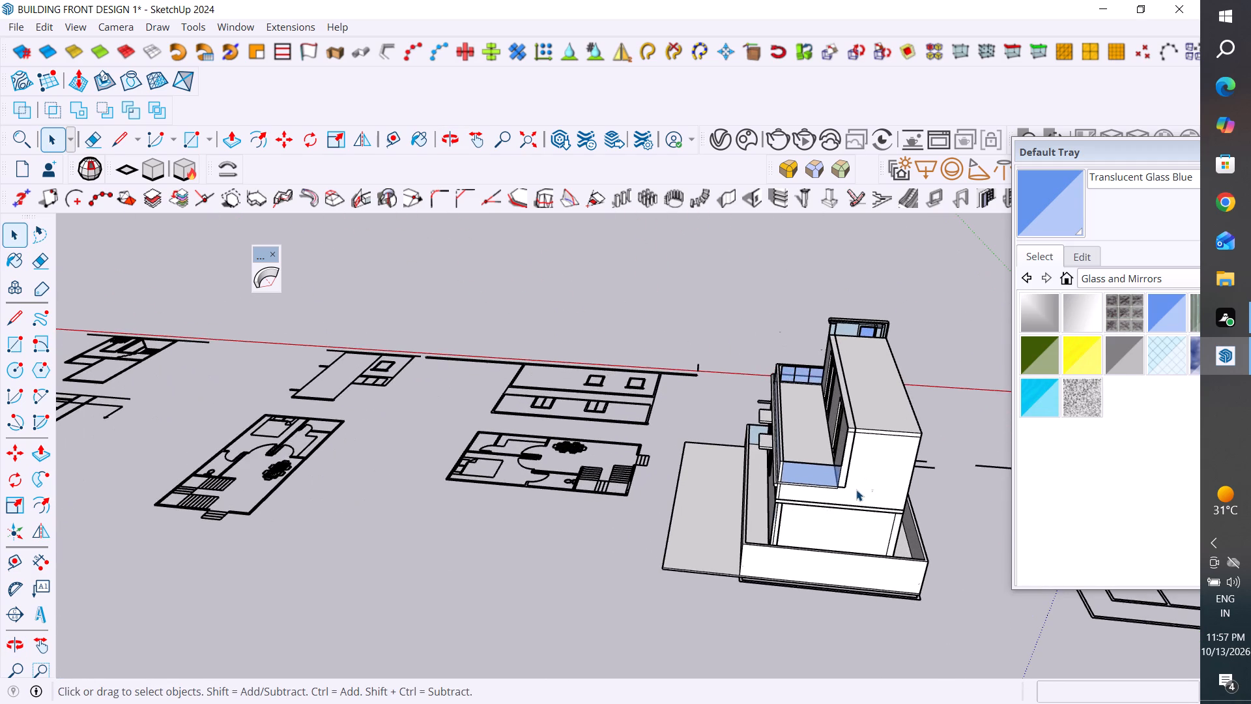
scroll(856, 490, up, 4)
middle_drag(895, 486, 865, 408)
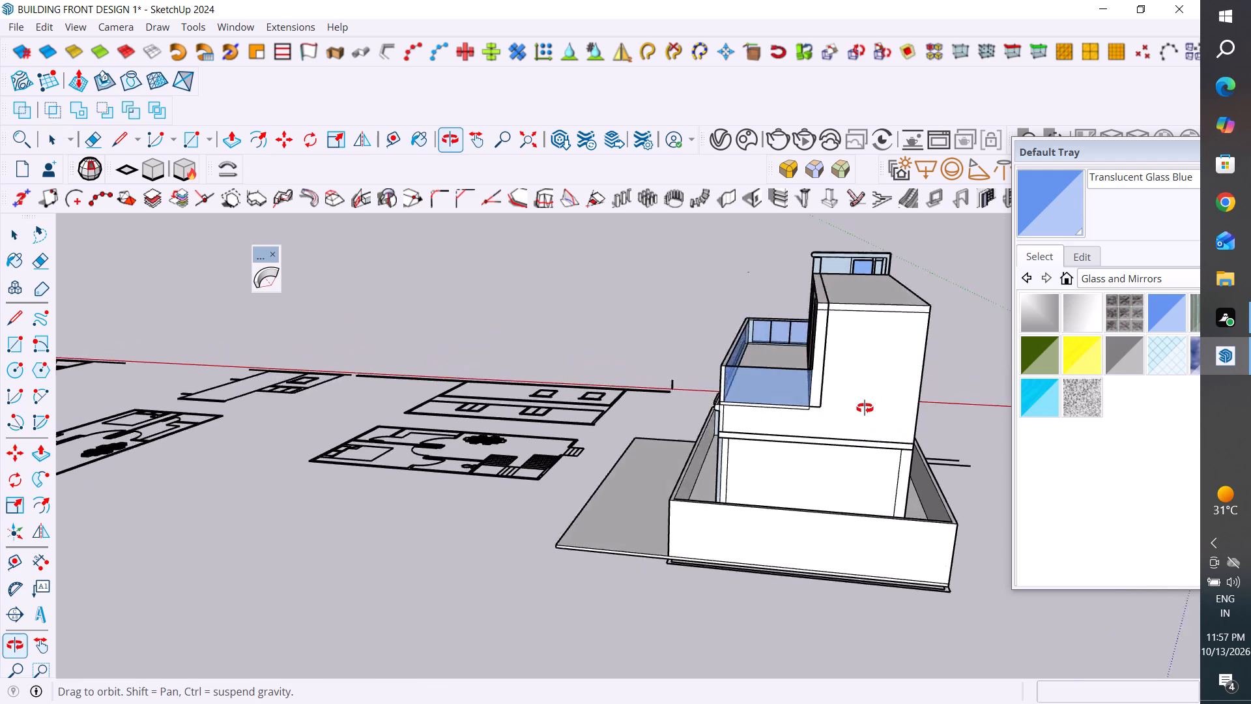
middle_drag(865, 408, 844, 426)
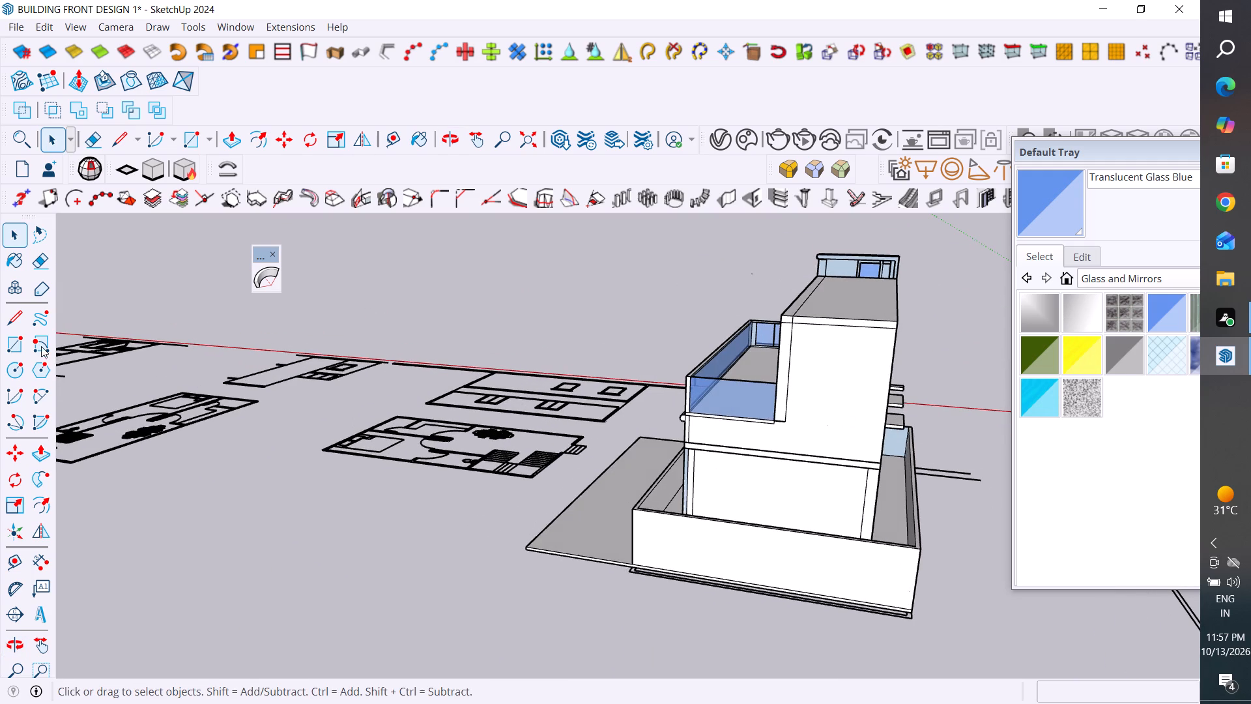
click(7, 314)
click(787, 420)
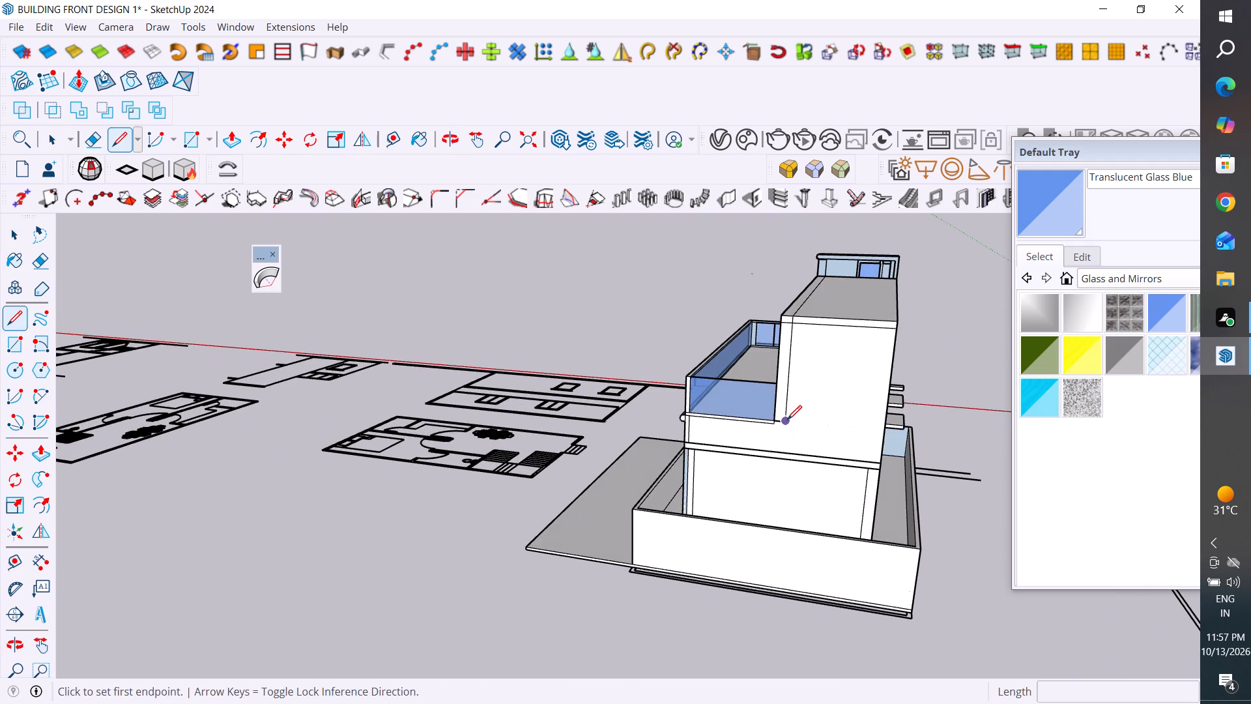
click(784, 456)
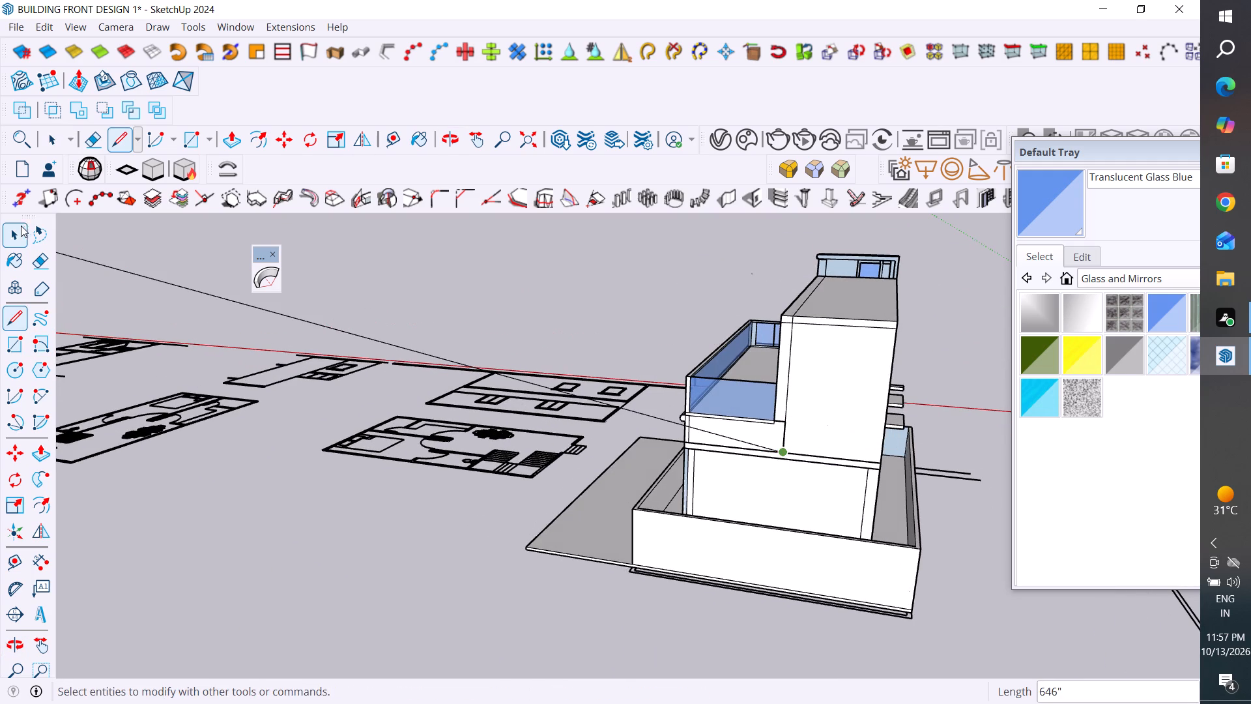
click(19, 227)
click(624, 281)
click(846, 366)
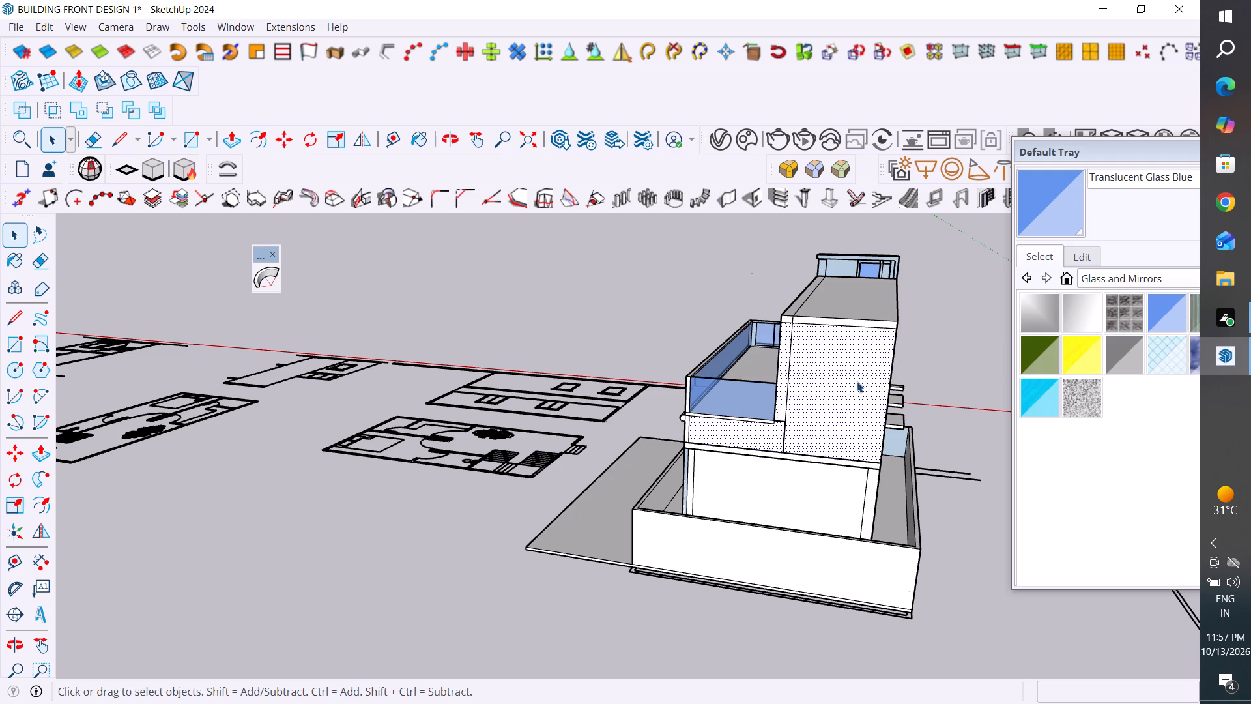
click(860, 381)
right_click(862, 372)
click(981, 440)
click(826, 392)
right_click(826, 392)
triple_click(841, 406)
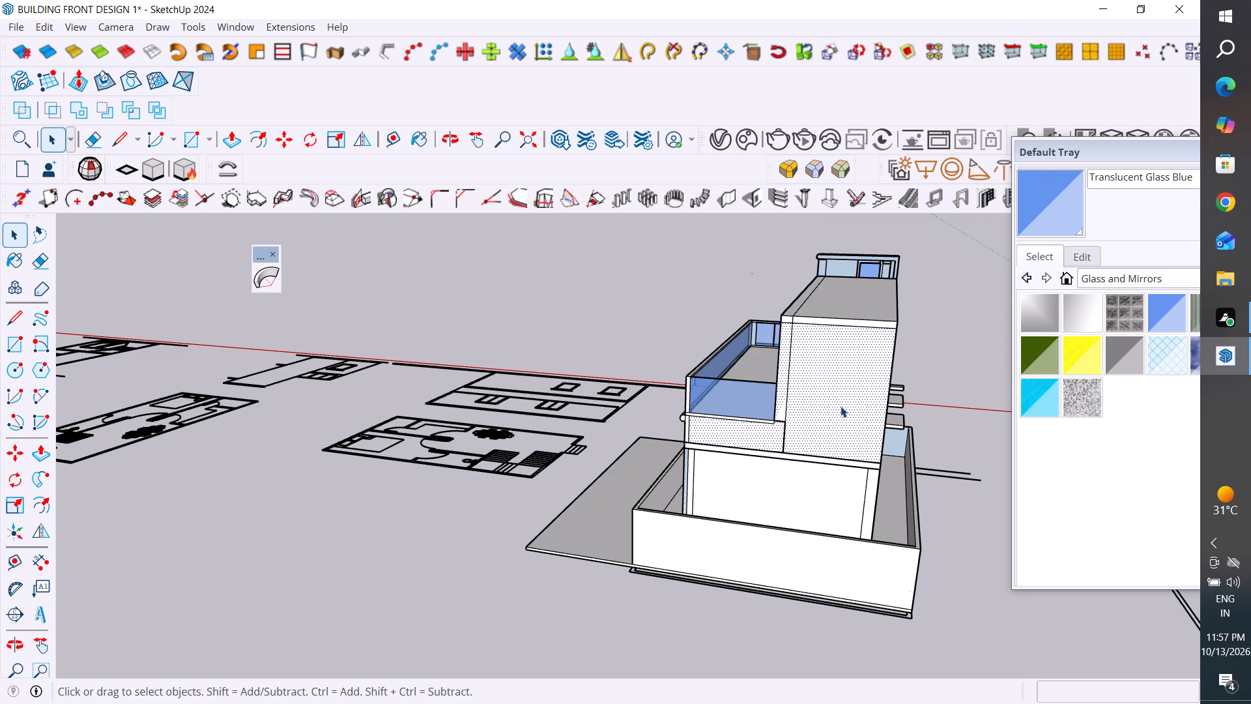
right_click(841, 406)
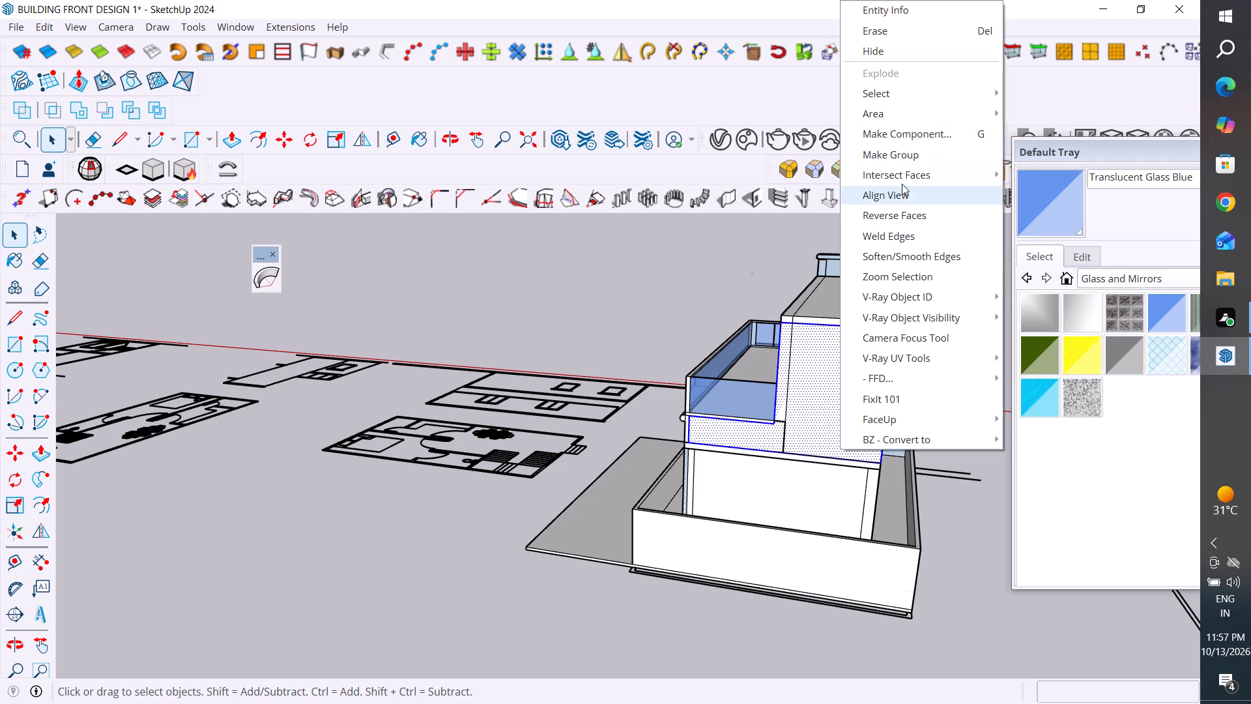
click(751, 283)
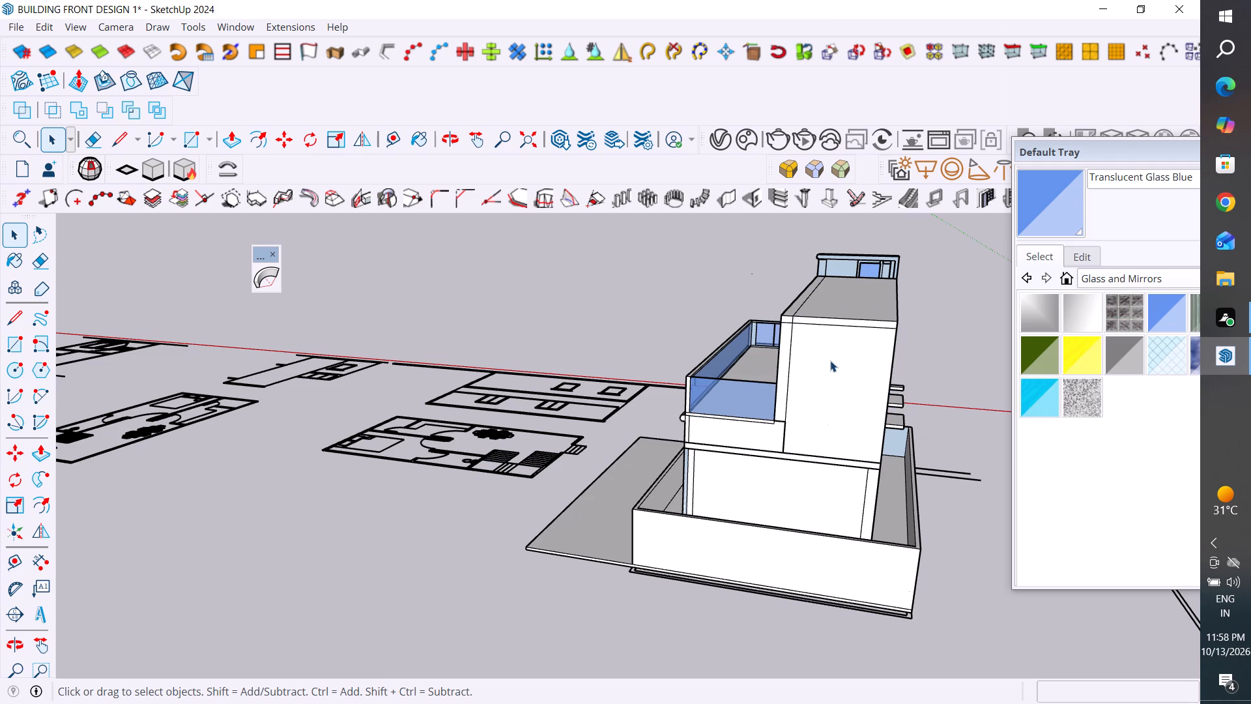
Delete the upper-floor rear wall face and the leftover edge below the balcony's base corner.
click(830, 360)
key(Delete)
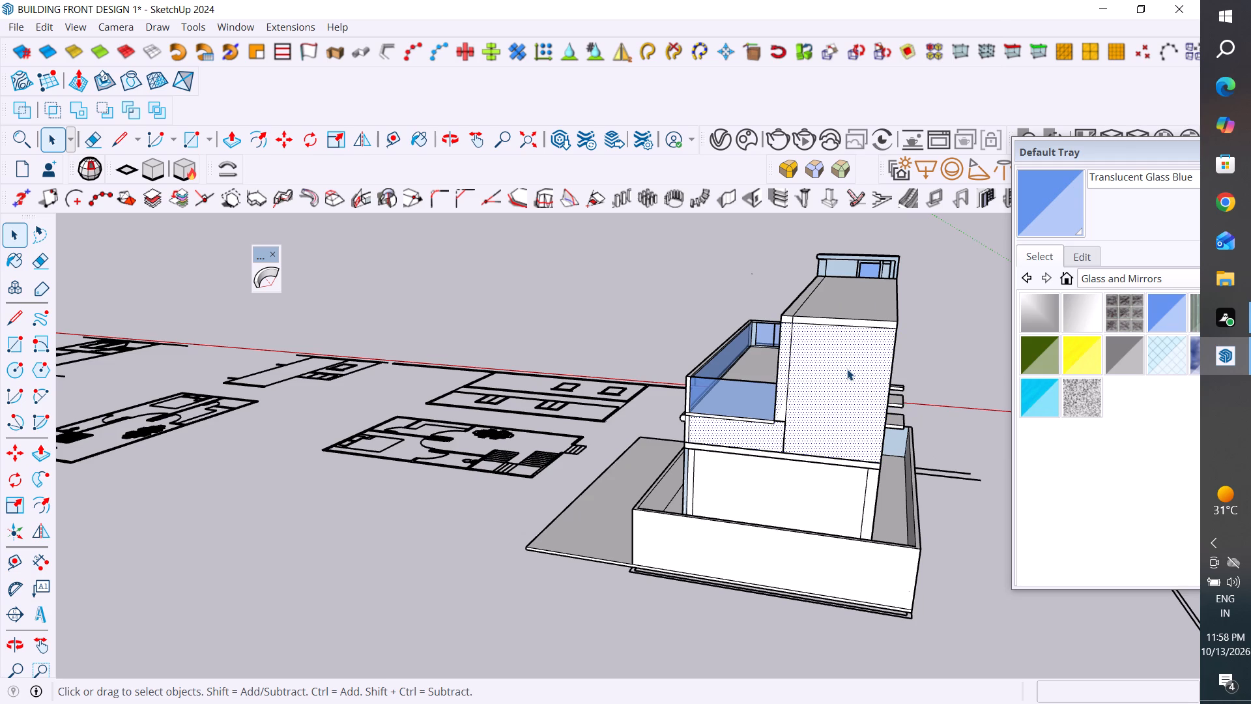
middle_drag(872, 417, 899, 504)
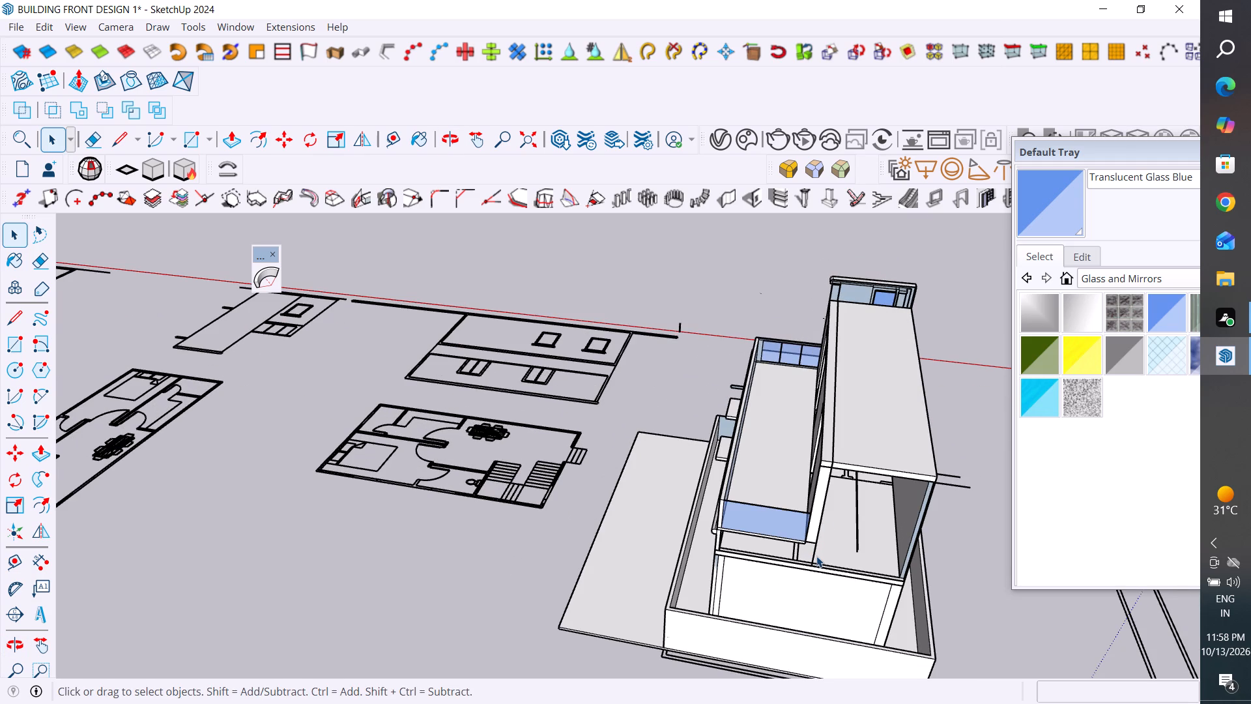
click(816, 556)
click(813, 551)
key(Delete)
Delete the outer and inner faces of the upper floor's long side wall, on the side opposite the balcony.
middle_drag(870, 403, 612, 289)
click(563, 358)
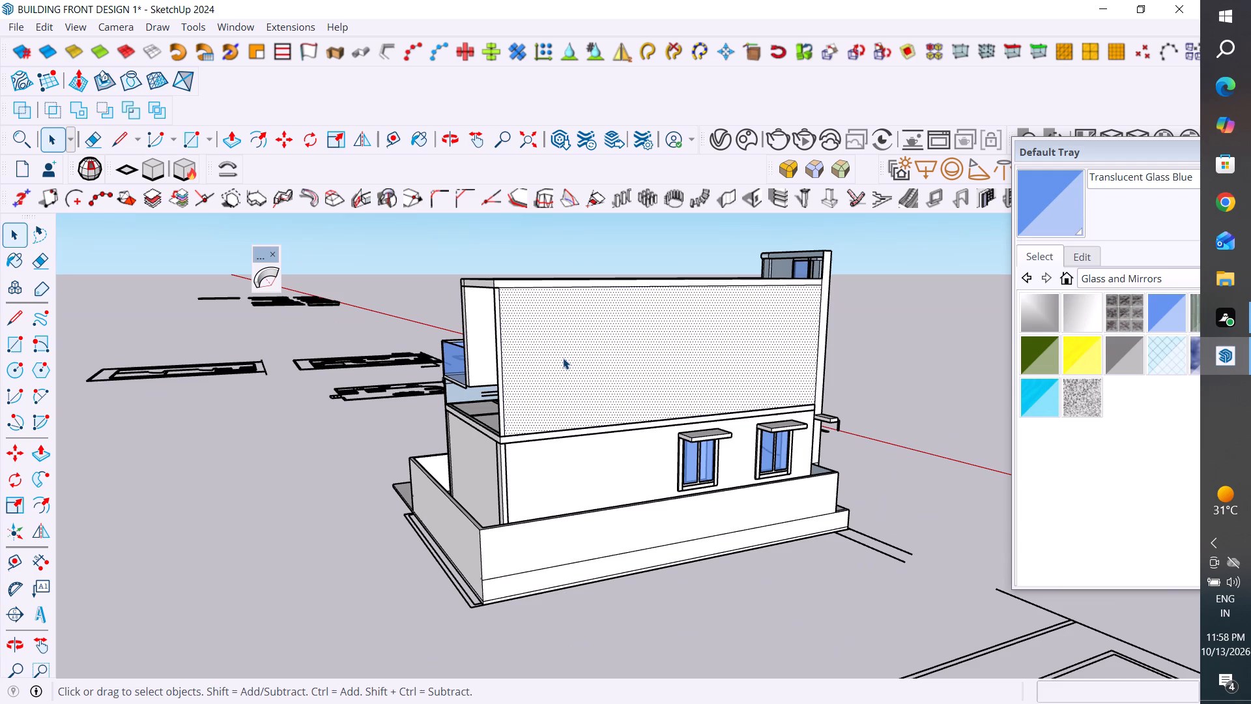
key(Delete)
click(563, 379)
key(Delete)
middle_drag(621, 416, 642, 419)
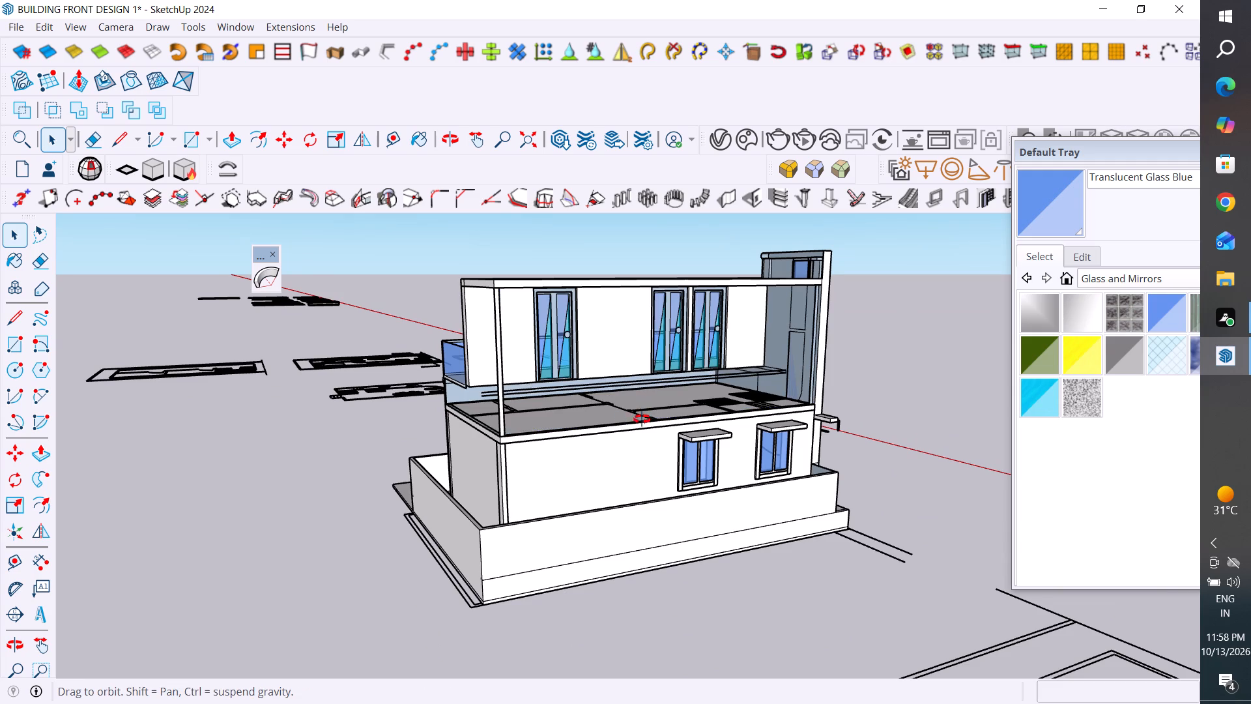
Delete the remaining narrow vertical wall strip at the upper floor's open rear corner.
middle_drag(642, 419, 827, 443)
middle_drag(835, 431, 867, 456)
middle_drag(882, 426, 758, 368)
middle_drag(697, 419, 342, 524)
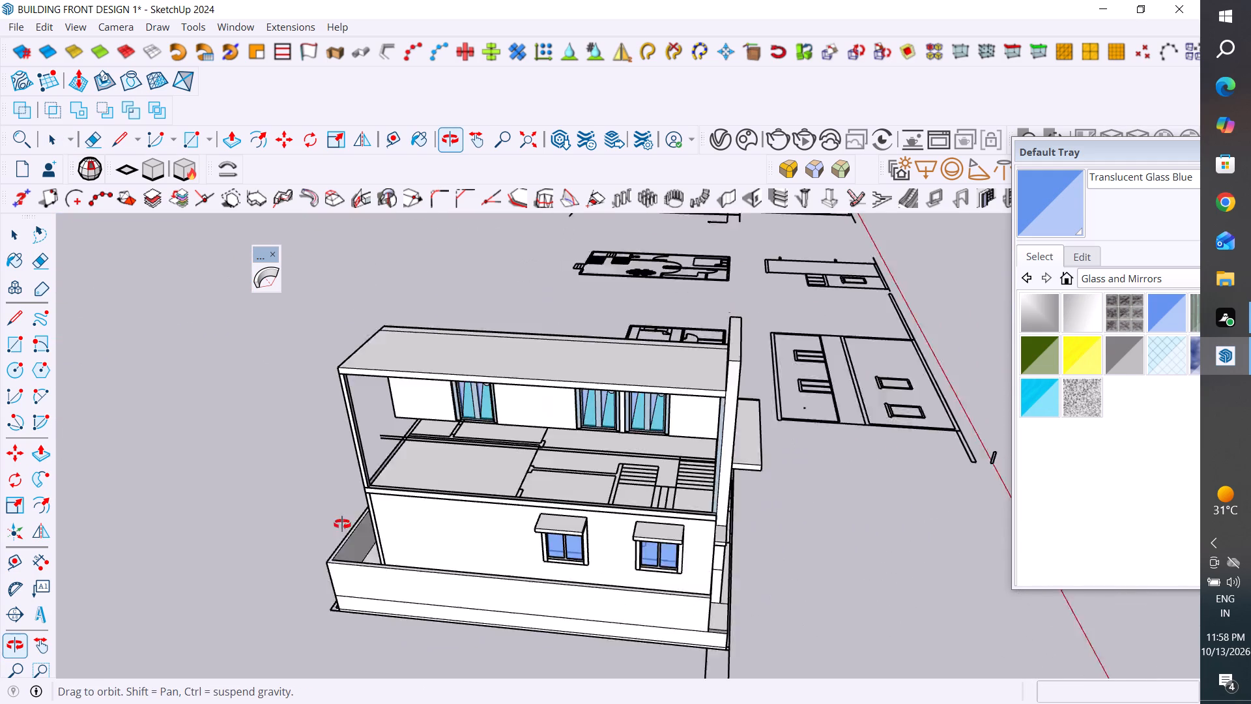
middle_drag(342, 524, 339, 524)
drag(348, 387, 306, 410)
key(Delete)
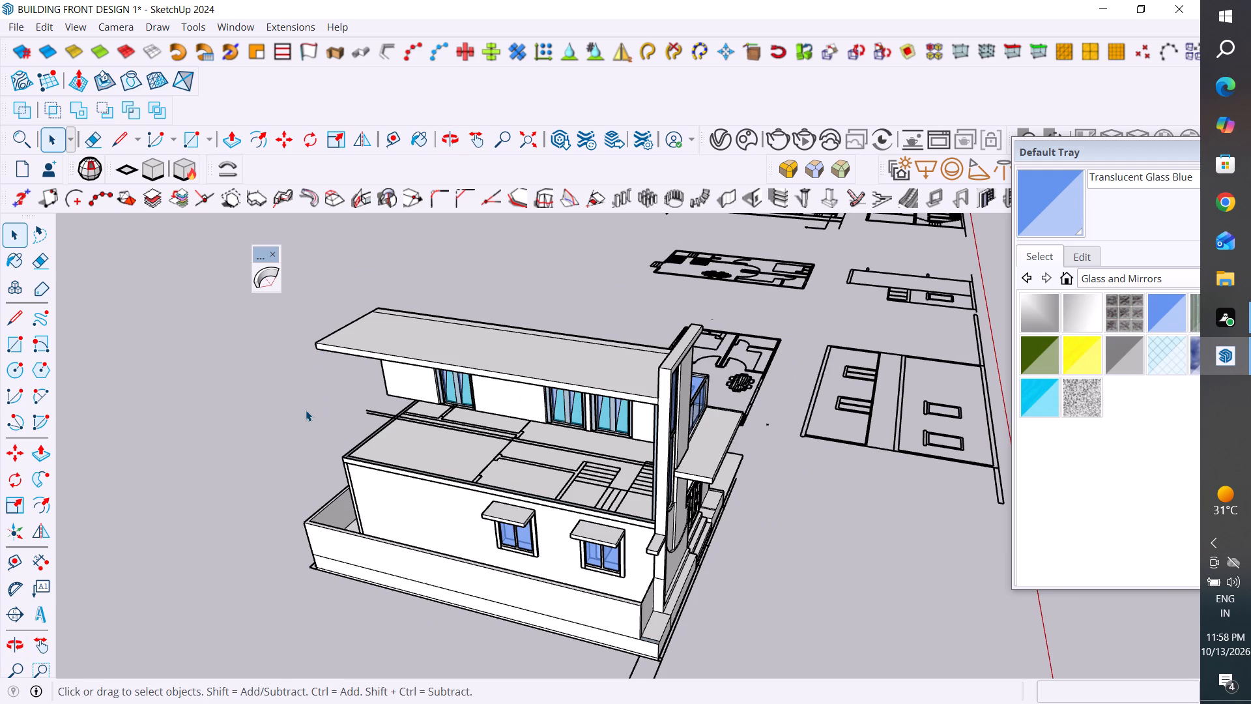
Inspect the opened upper floor and compare it with the 2D elevation drawings.
middle_drag(382, 371, 885, 346)
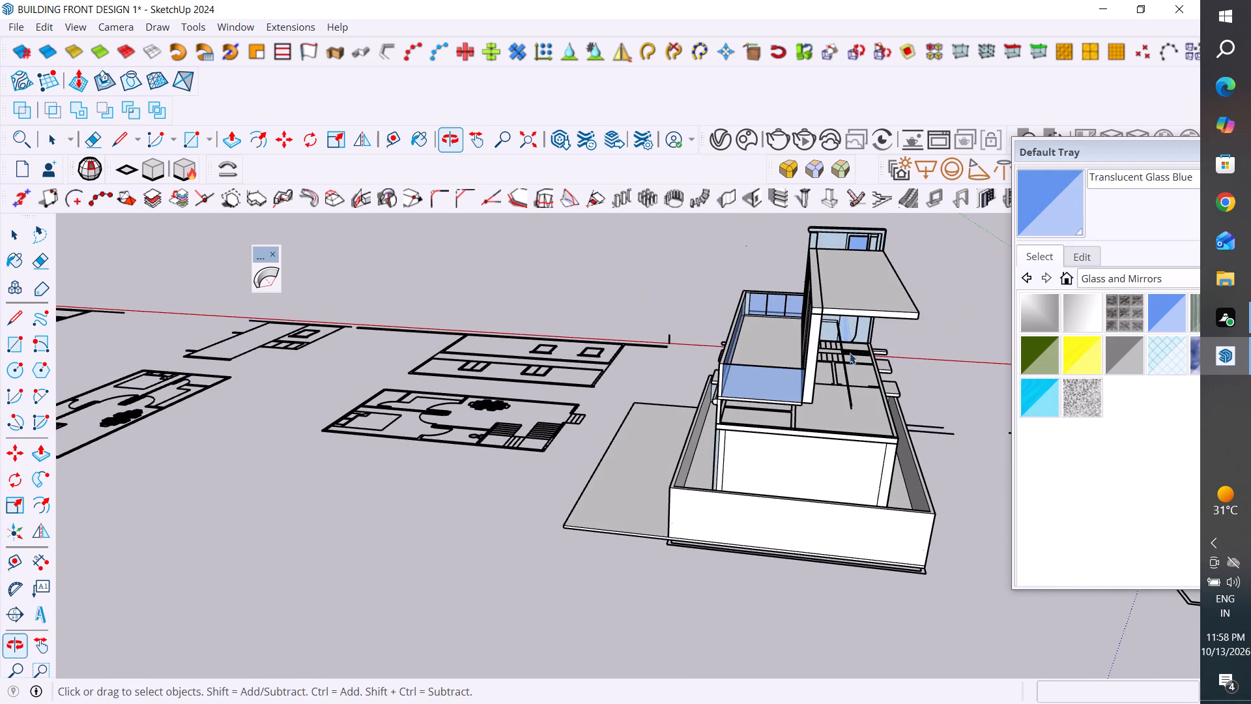
scroll(912, 387, up, 1)
middle_drag(912, 387, 812, 350)
scroll(771, 362, up, 4)
middle_drag(765, 374, 894, 401)
scroll(635, 348, down, 2)
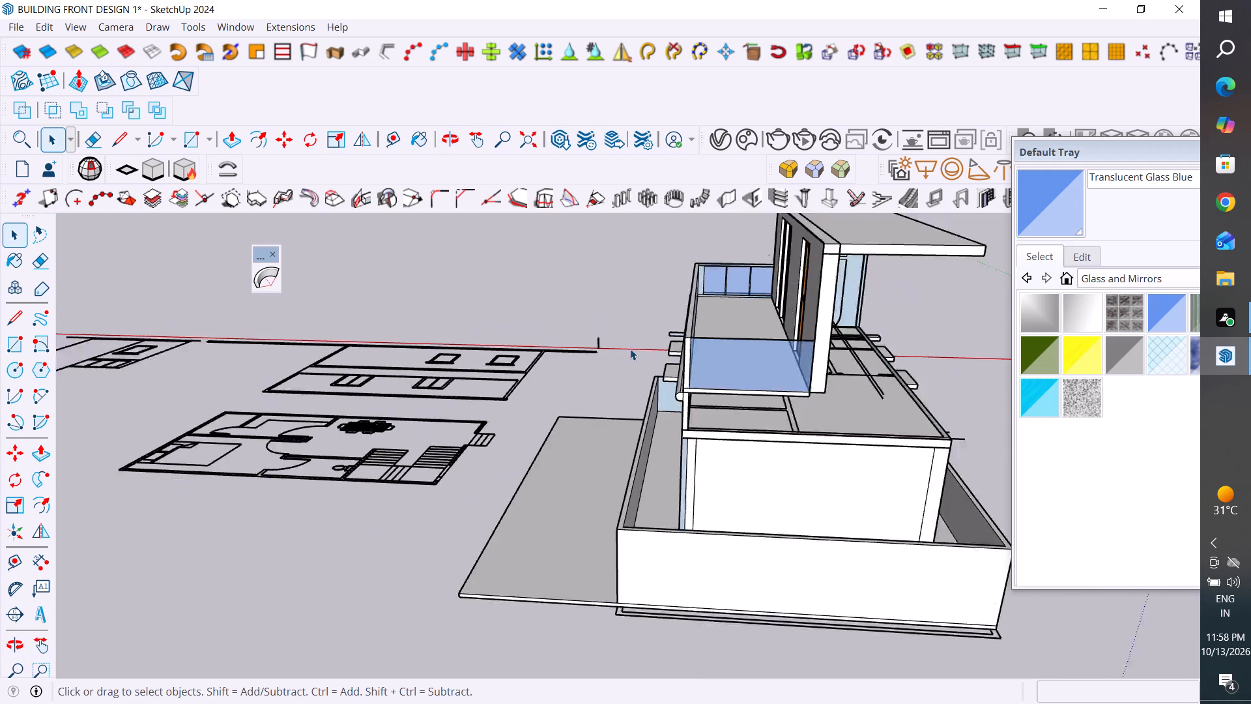
scroll(630, 349, down, 8)
middle_drag(652, 398, 173, 548)
middle_drag(648, 409, 331, 449)
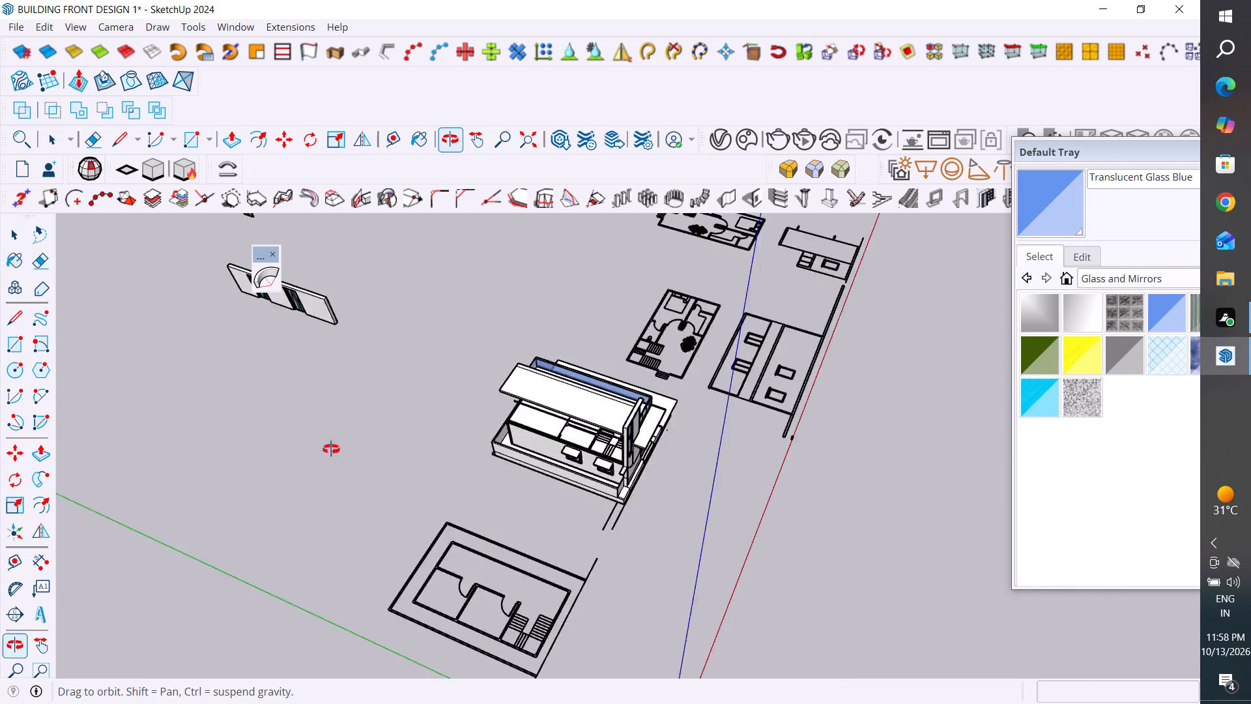
middle_drag(331, 449, 218, 449)
scroll(532, 488, down, 5)
scroll(885, 568, up, 10)
middle_drag(846, 546, 848, 556)
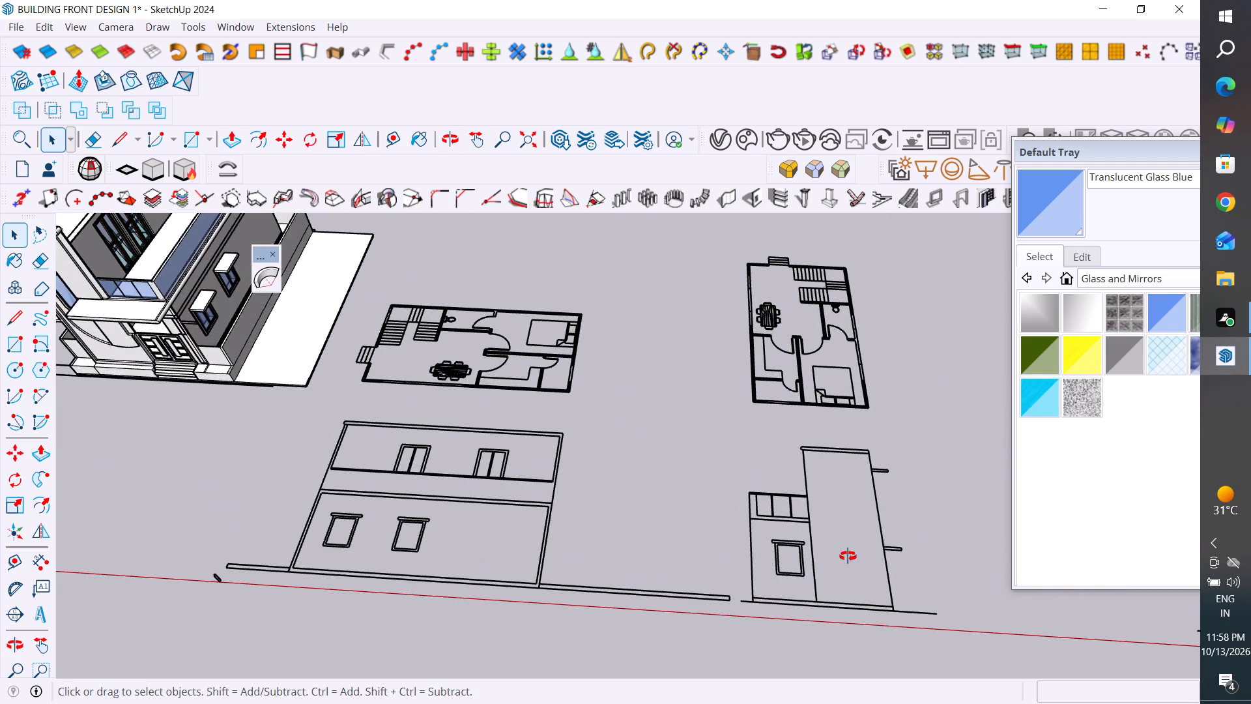
Draw a rectangle over the tall section of the narrow side elevation to create its faces, about 98" by 246".
middle_drag(848, 556, 856, 596)
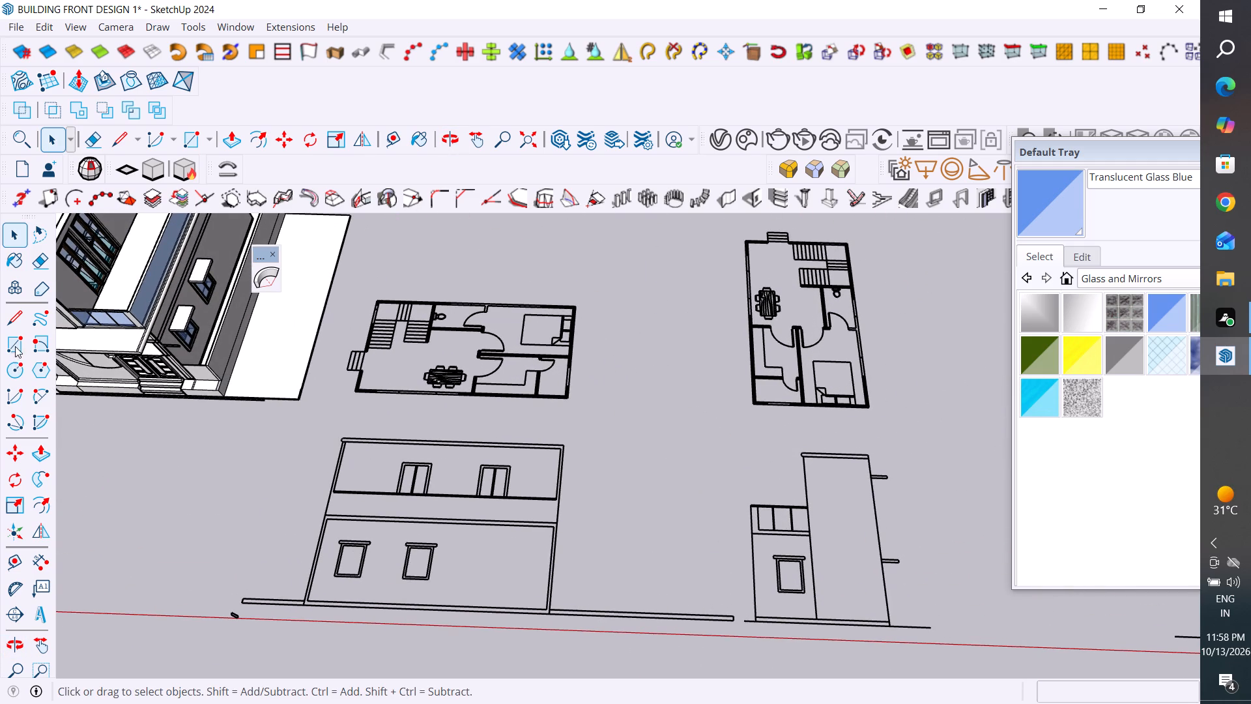
click(15, 346)
scroll(876, 609, up, 4)
scroll(904, 658, up, 6)
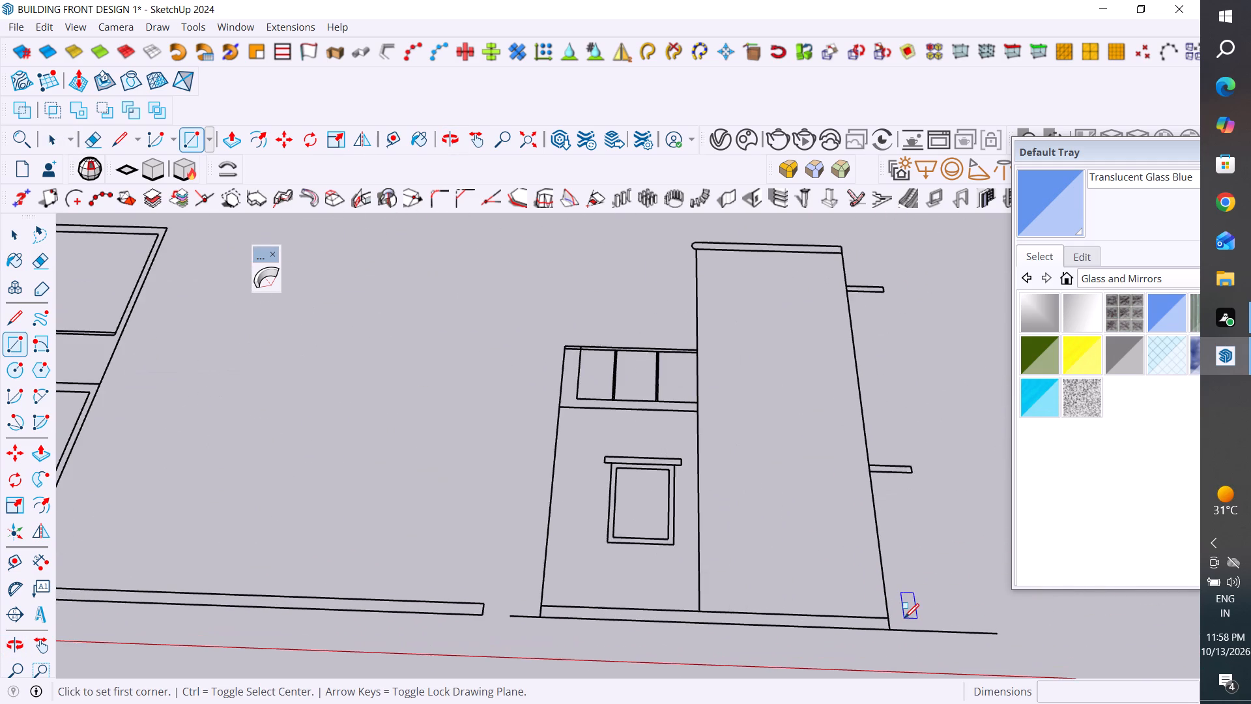
scroll(824, 647, down, 4)
click(730, 349)
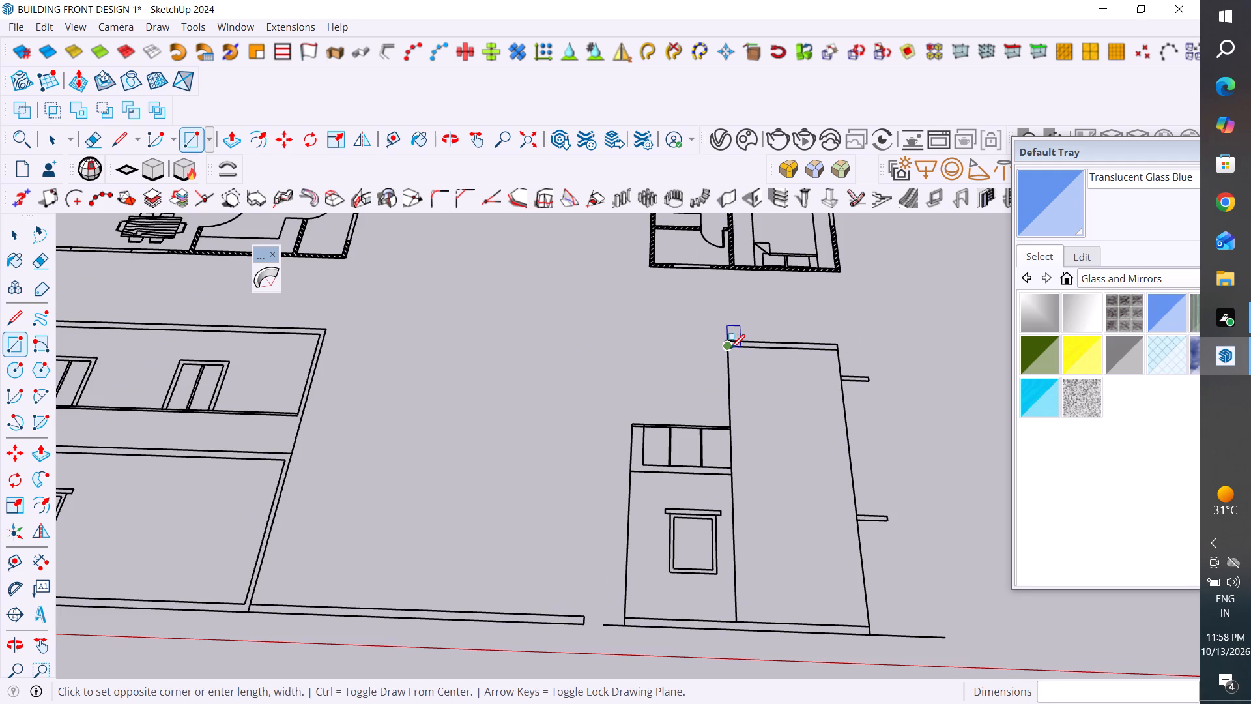
click(867, 630)
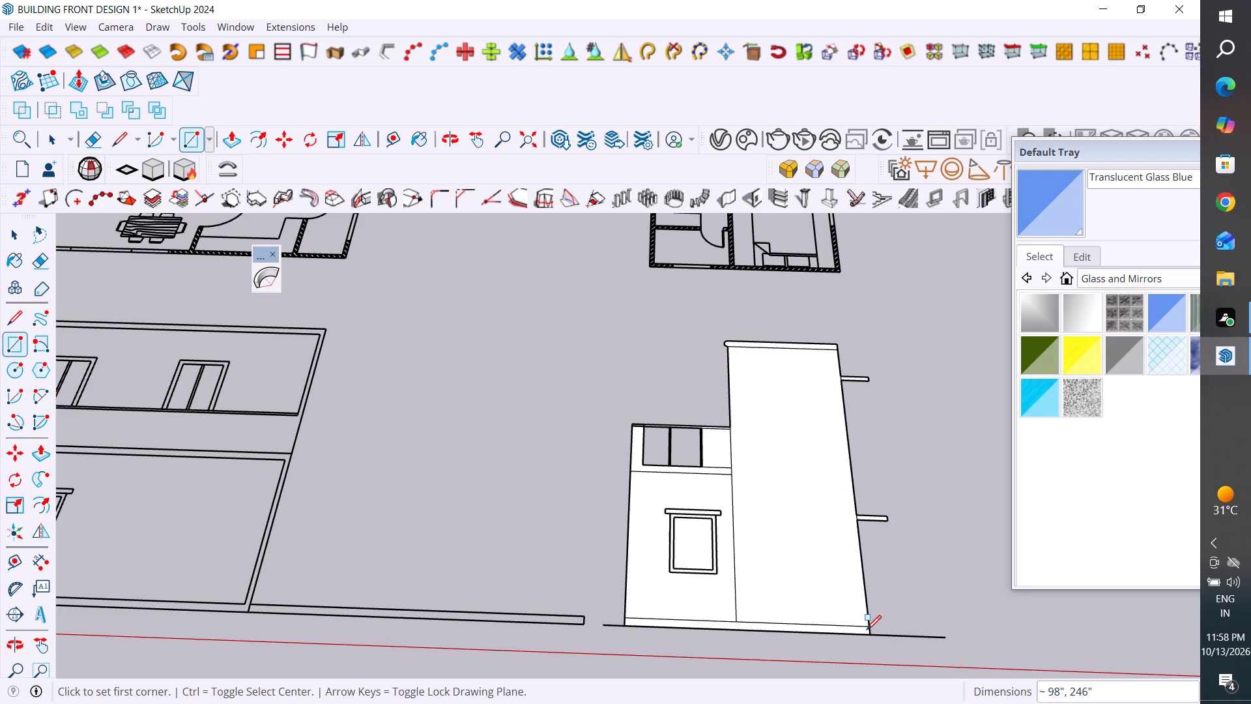
click(20, 243)
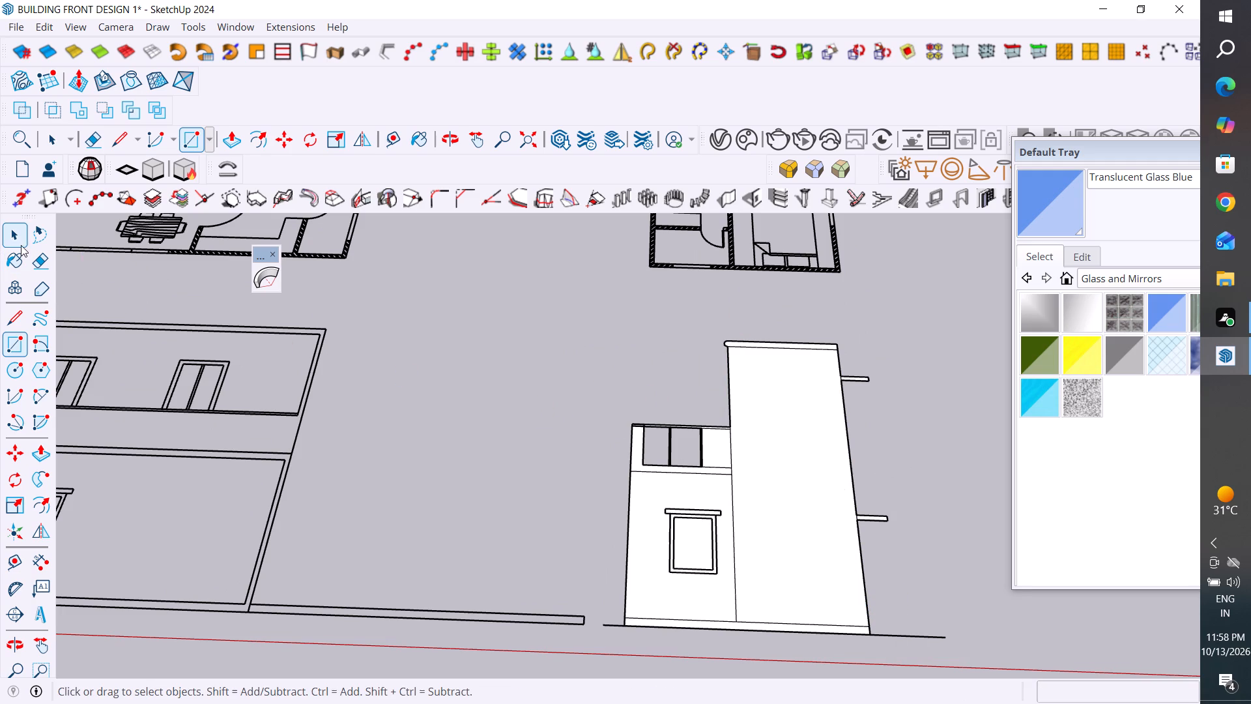
Delete the two thin slab projections sticking out from the tall section of the narrow side elevation.
scroll(764, 579, up, 3)
middle_drag(798, 598, 798, 407)
middle_drag(809, 469, 758, 693)
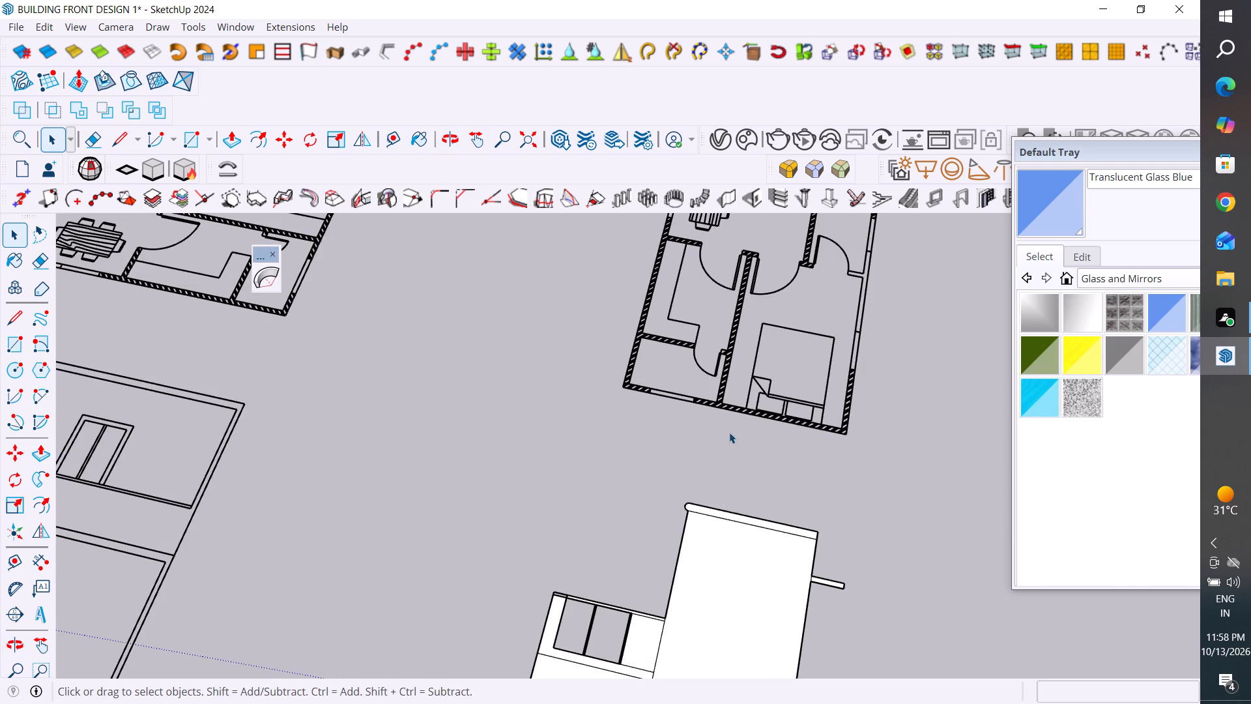
scroll(729, 431, down, 4)
middle_drag(747, 570, 831, 469)
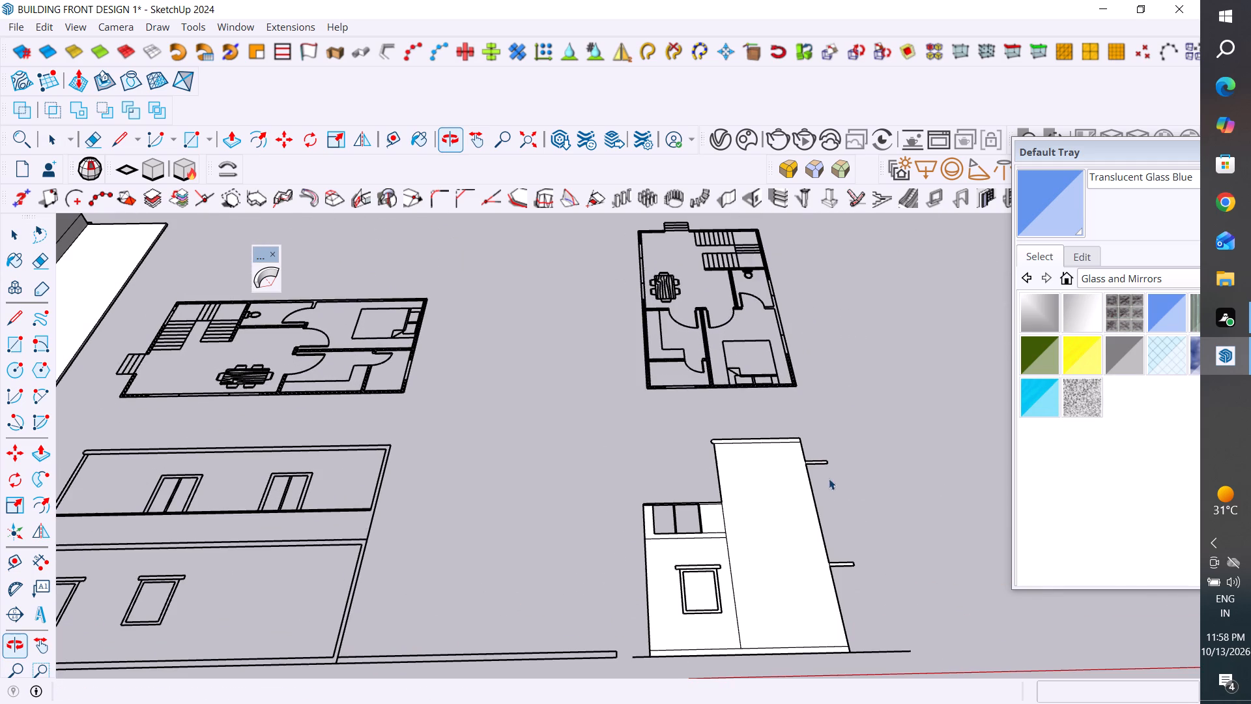
scroll(854, 563, up, 3)
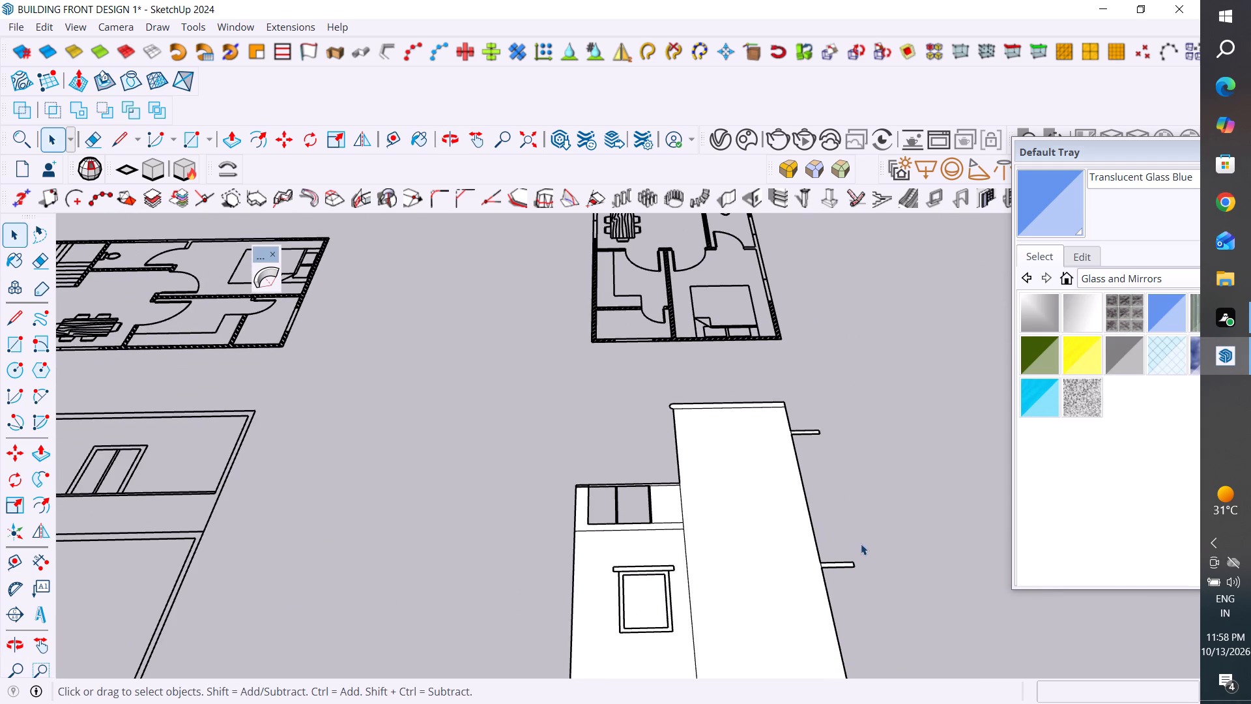
middle_drag(824, 457, 775, 486)
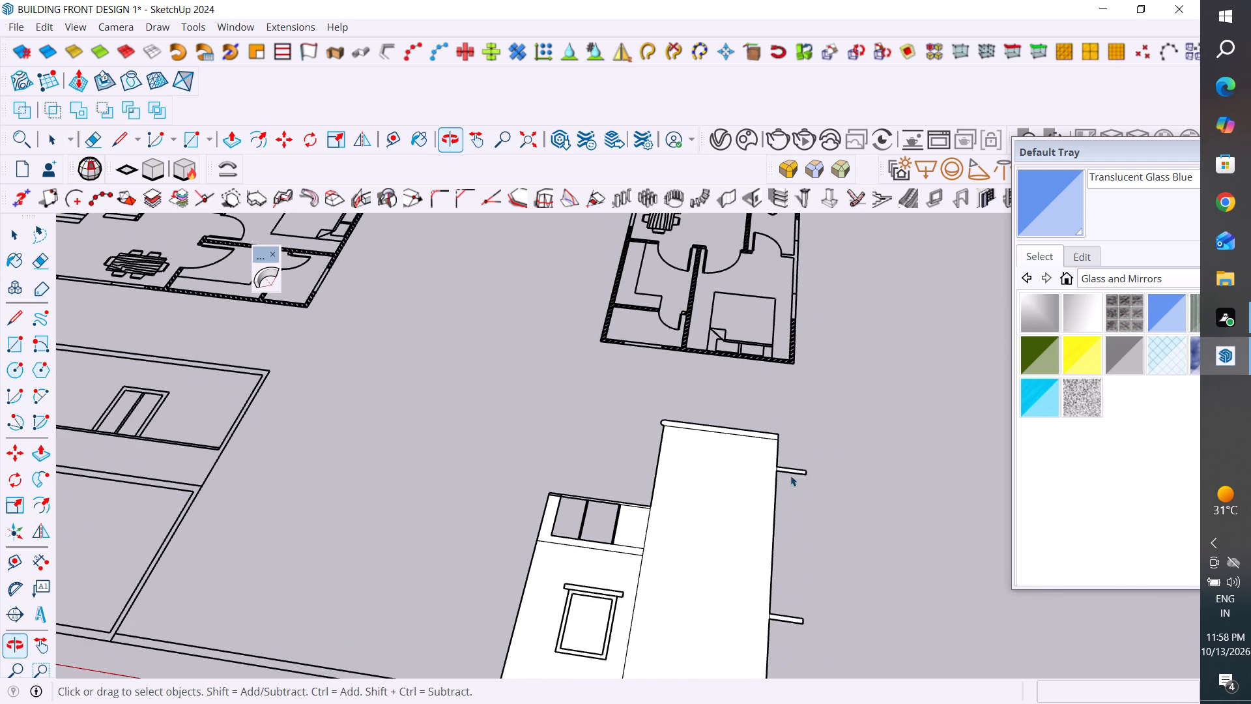
click(792, 470)
scroll(792, 470, up, 12)
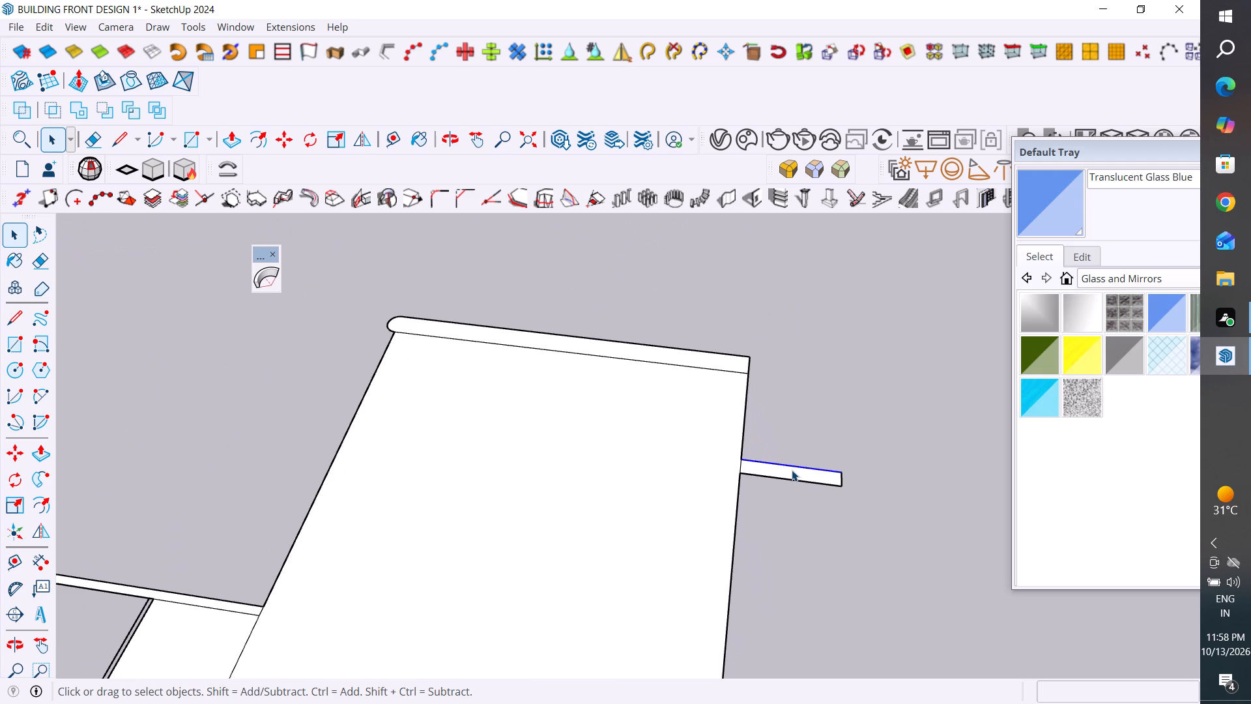
key(Delete)
drag(850, 458, 823, 503)
key(Delete)
scroll(820, 498, down, 11)
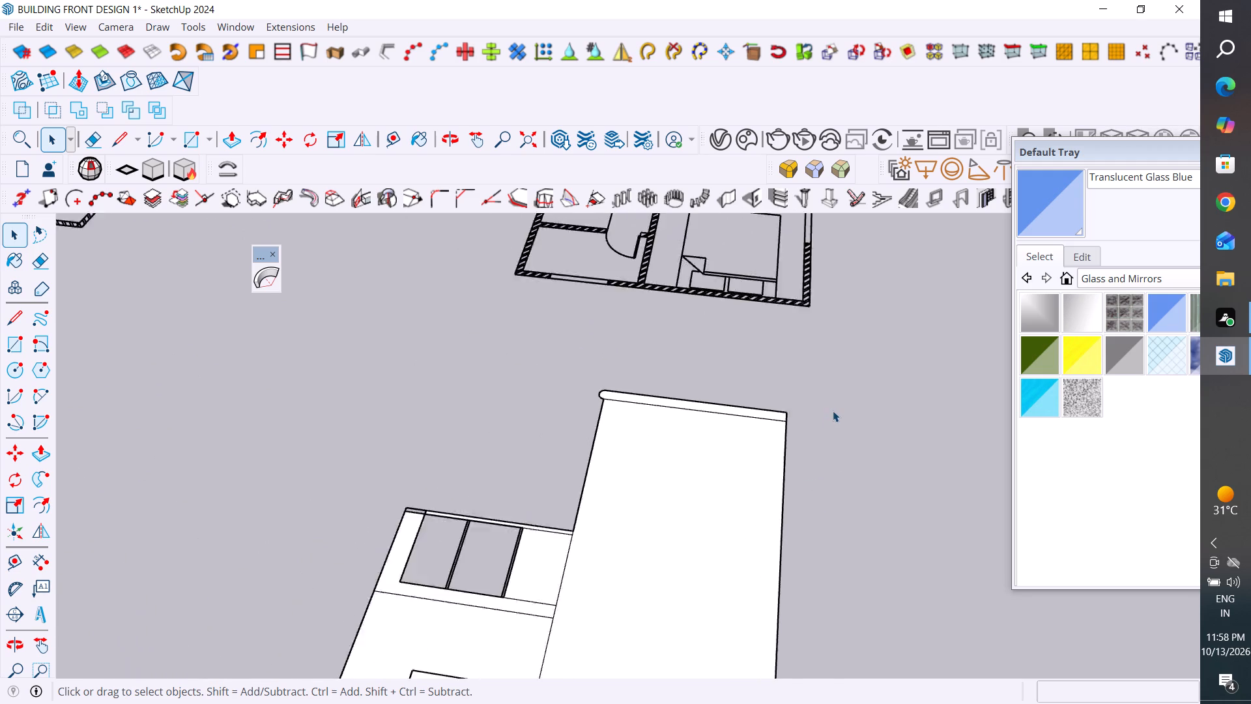
scroll(833, 411, down, 2)
scroll(856, 659, up, 4)
drag(851, 556, 800, 623)
key(Delete)
scroll(864, 482, down, 2)
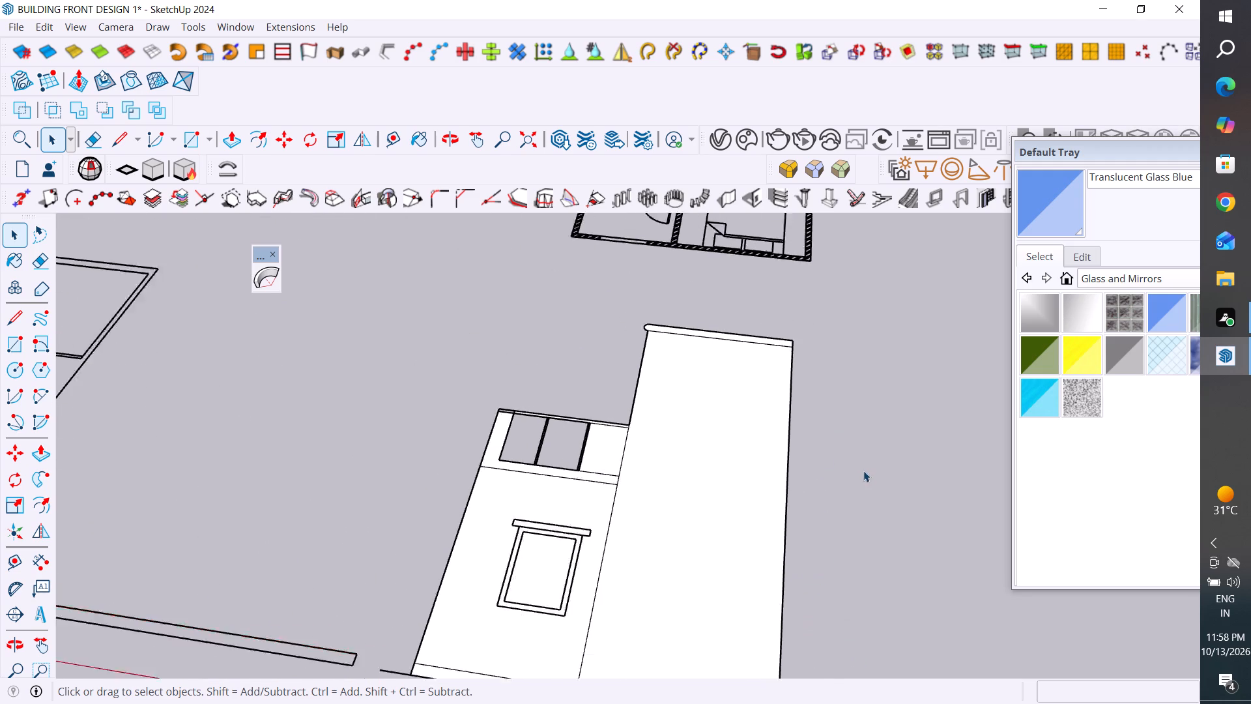
Delete the filled face in the balcony railing opening next to the tall section of the elevation.
scroll(863, 471, down, 3)
middle_drag(838, 550, 916, 408)
scroll(912, 408, down, 1)
scroll(762, 432, up, 3)
middle_drag(670, 486, 607, 630)
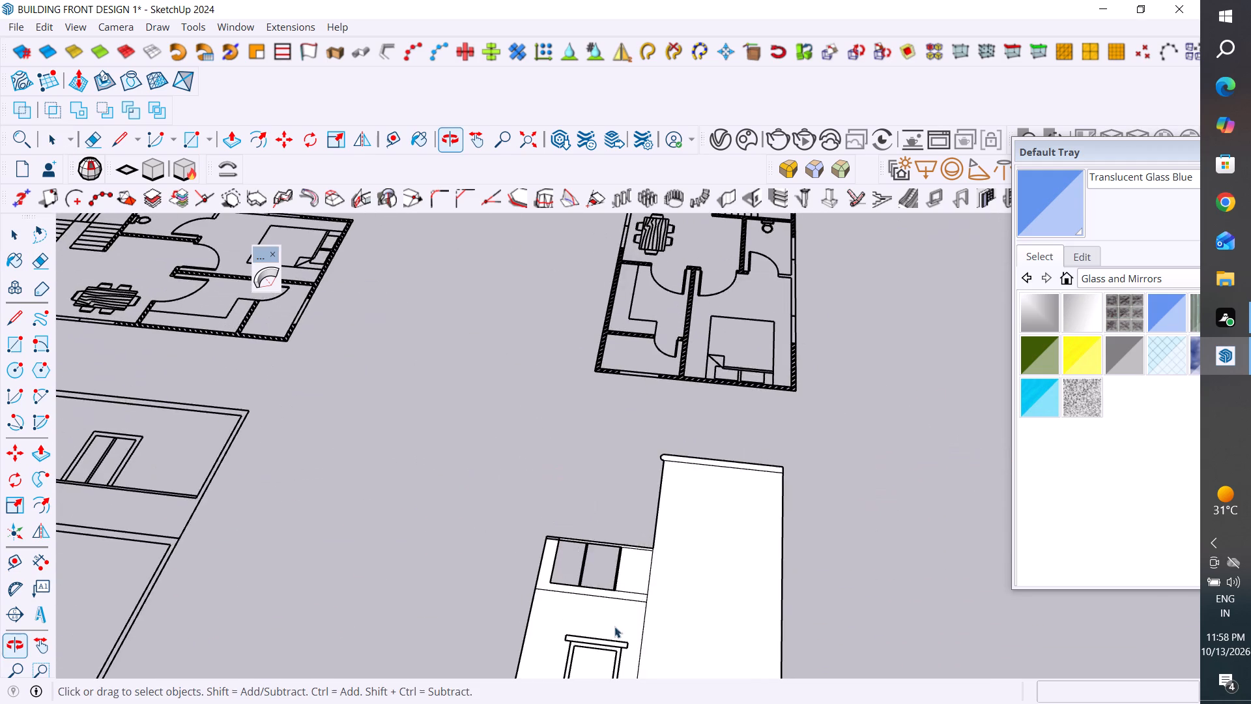
scroll(712, 345, down, 5)
scroll(663, 491, up, 3)
click(670, 466)
key(Delete)
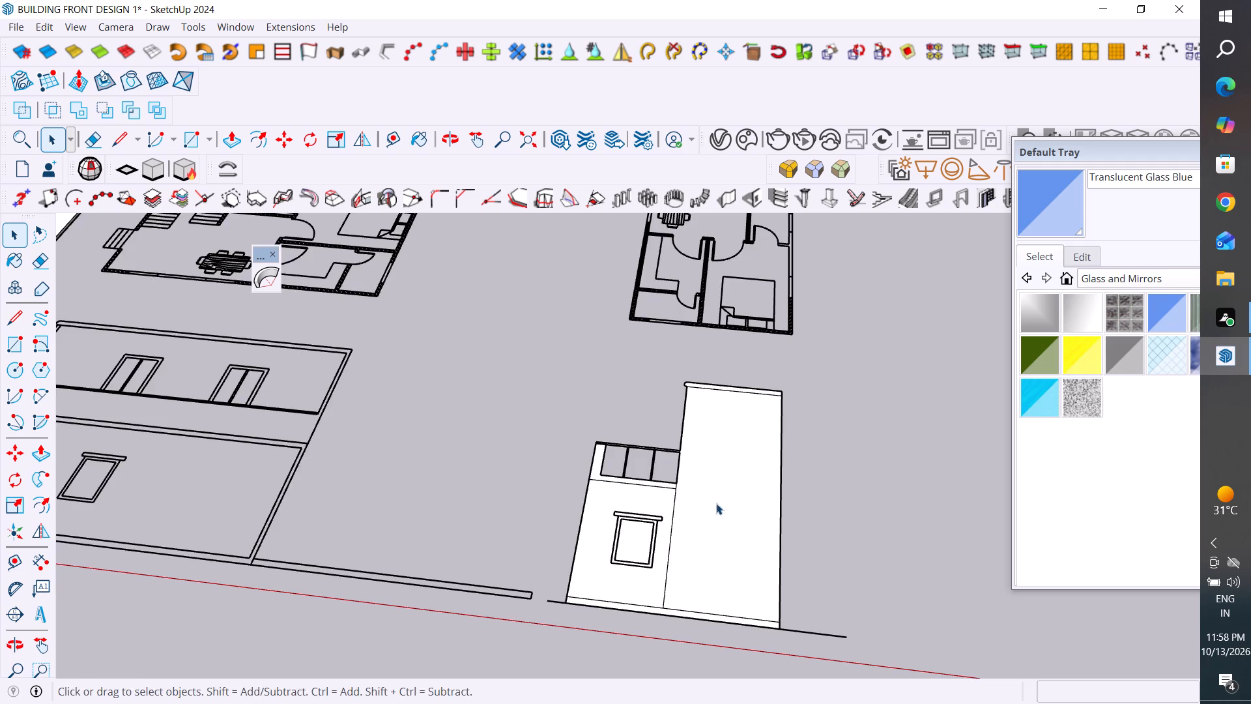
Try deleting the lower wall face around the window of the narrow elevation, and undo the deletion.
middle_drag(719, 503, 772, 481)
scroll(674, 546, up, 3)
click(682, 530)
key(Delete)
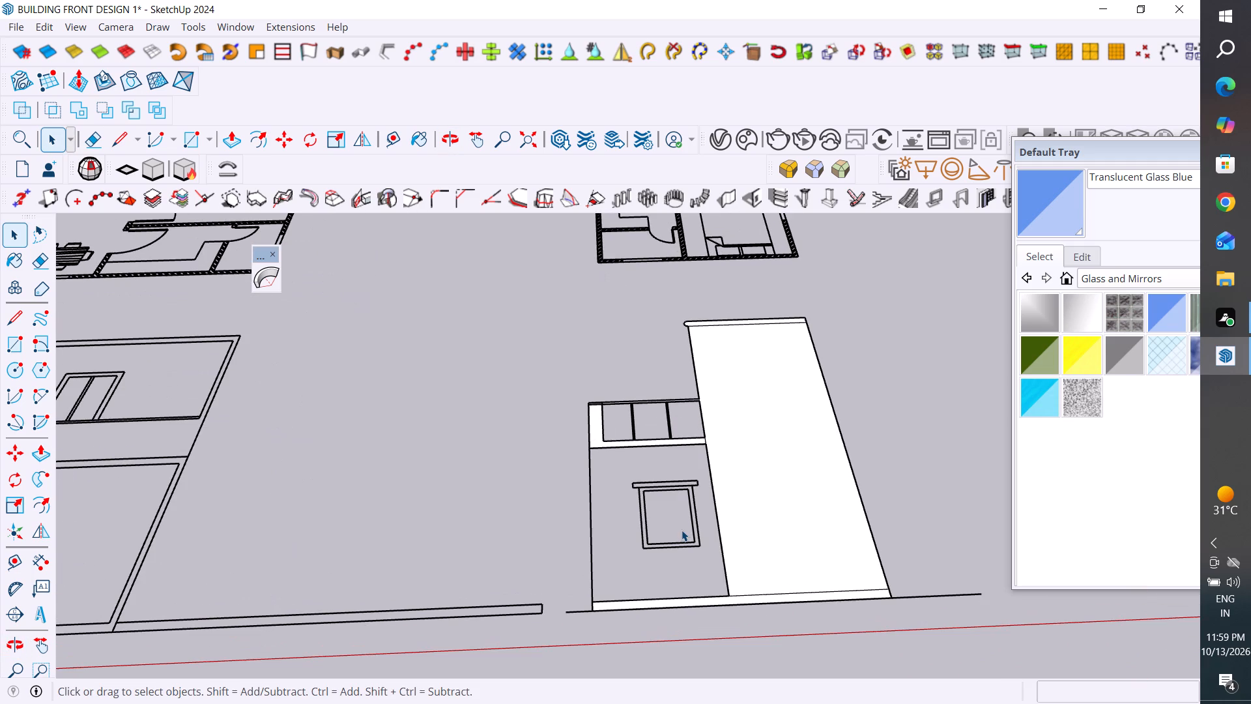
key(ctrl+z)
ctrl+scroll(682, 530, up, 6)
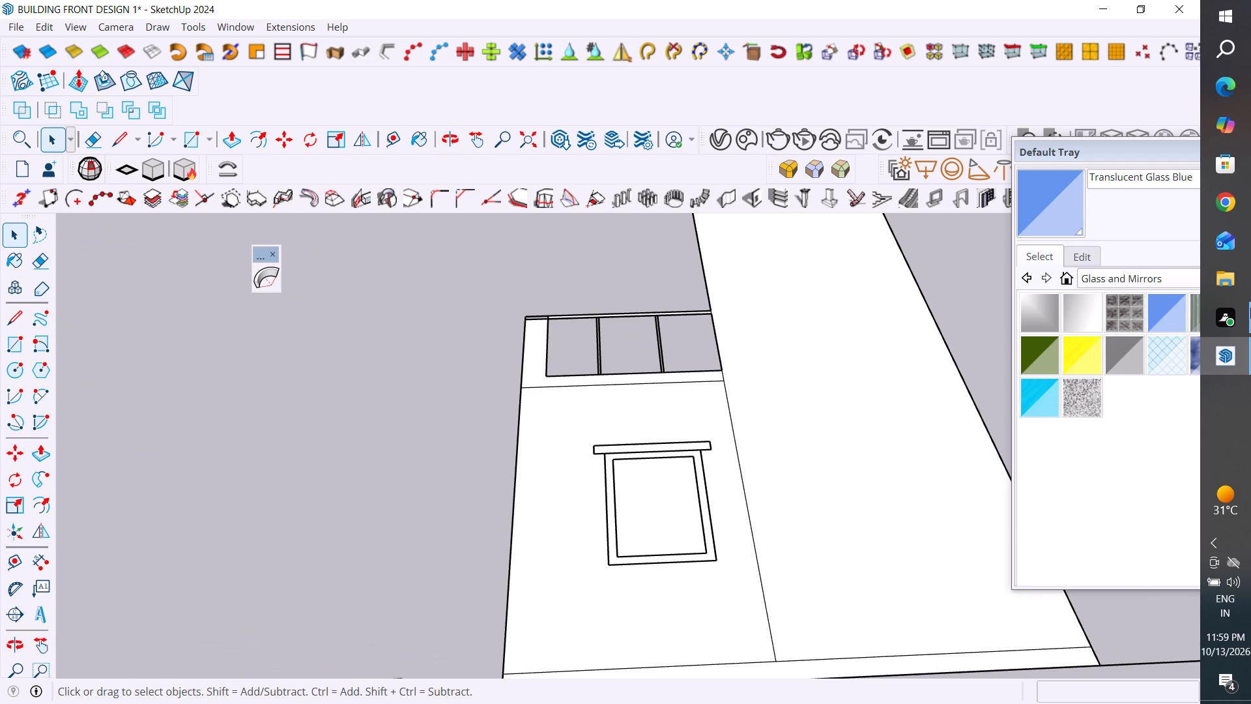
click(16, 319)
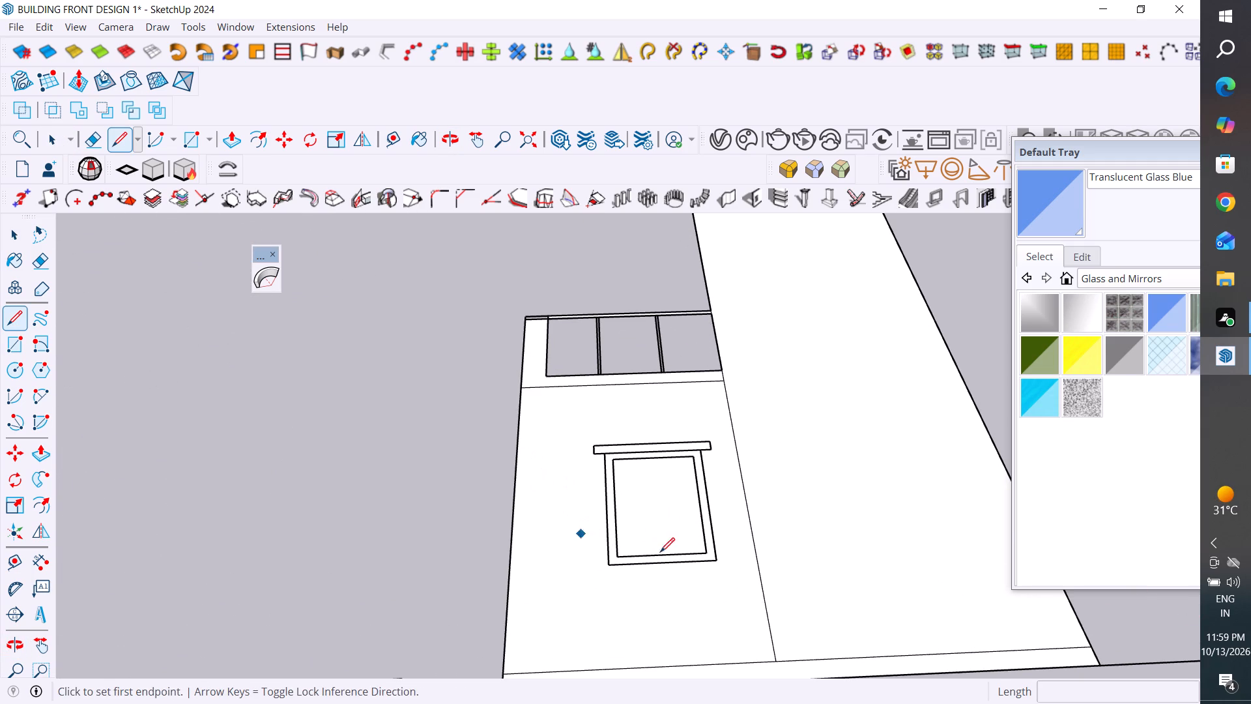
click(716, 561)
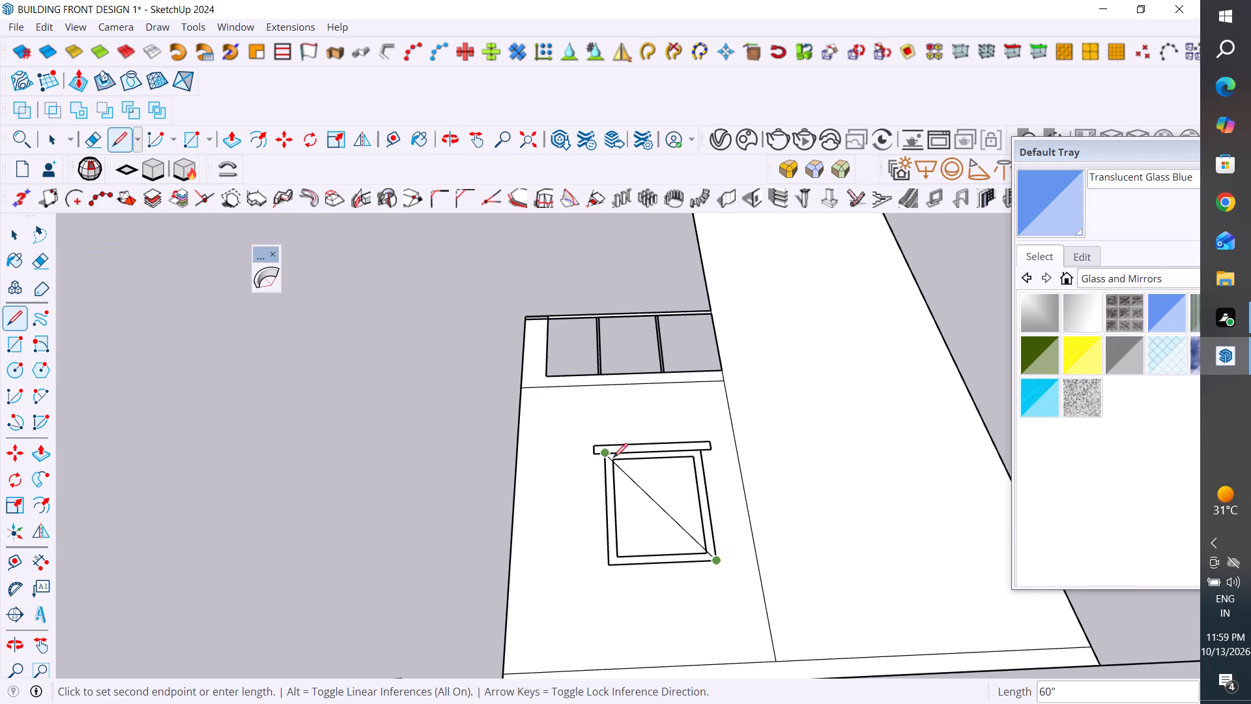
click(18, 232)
Draw a 48" by 36" rectangle over the window's outer frame and delete the face inside it.
click(19, 349)
scroll(585, 449, up, 2)
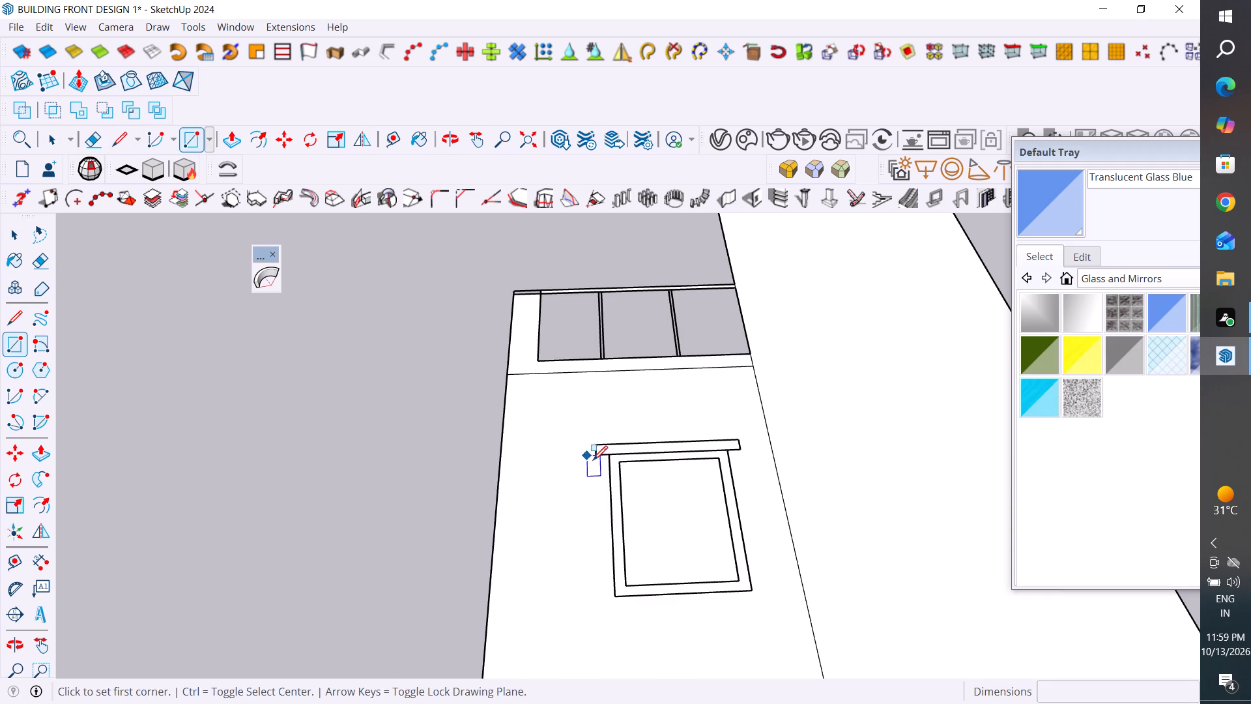
click(611, 456)
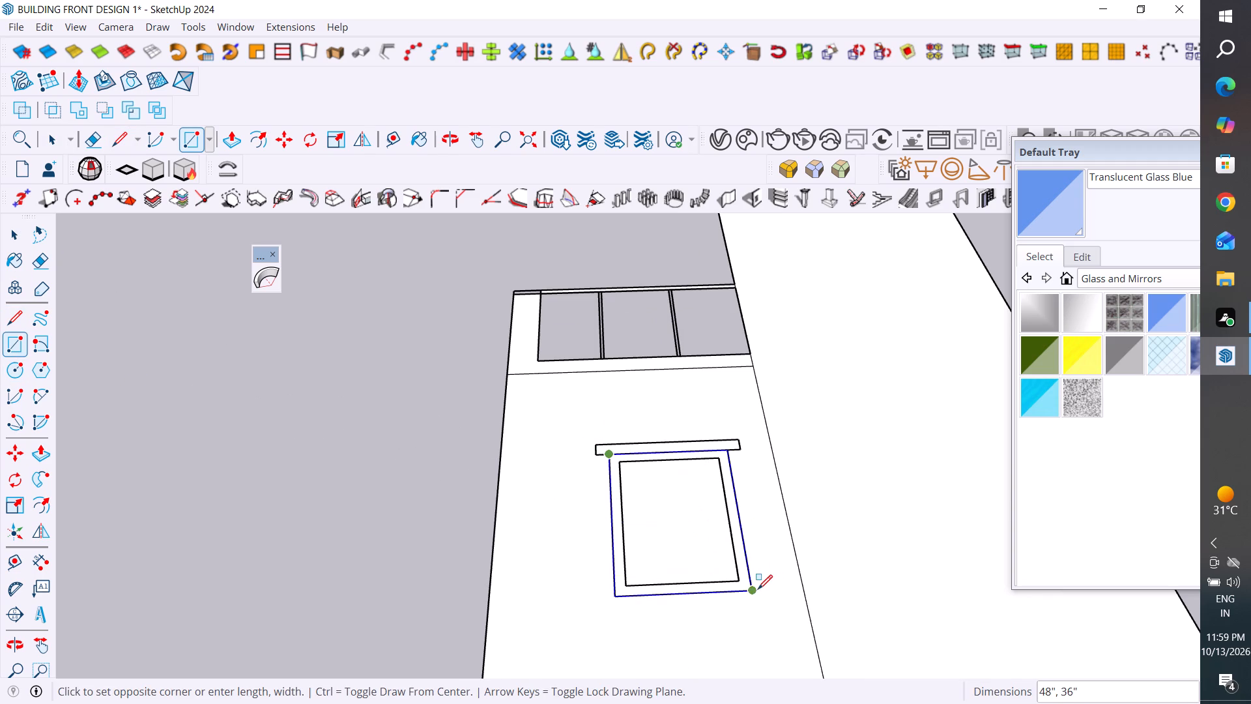
click(754, 588)
click(24, 225)
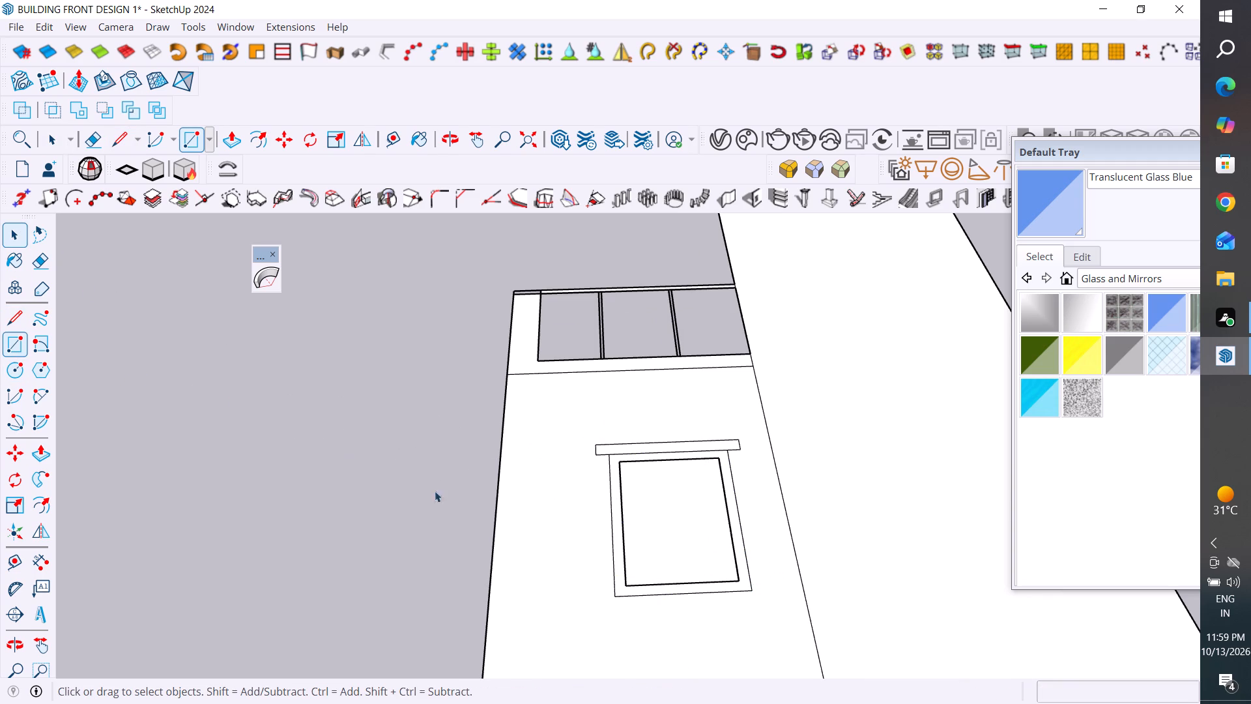
click(718, 522)
key(Delete)
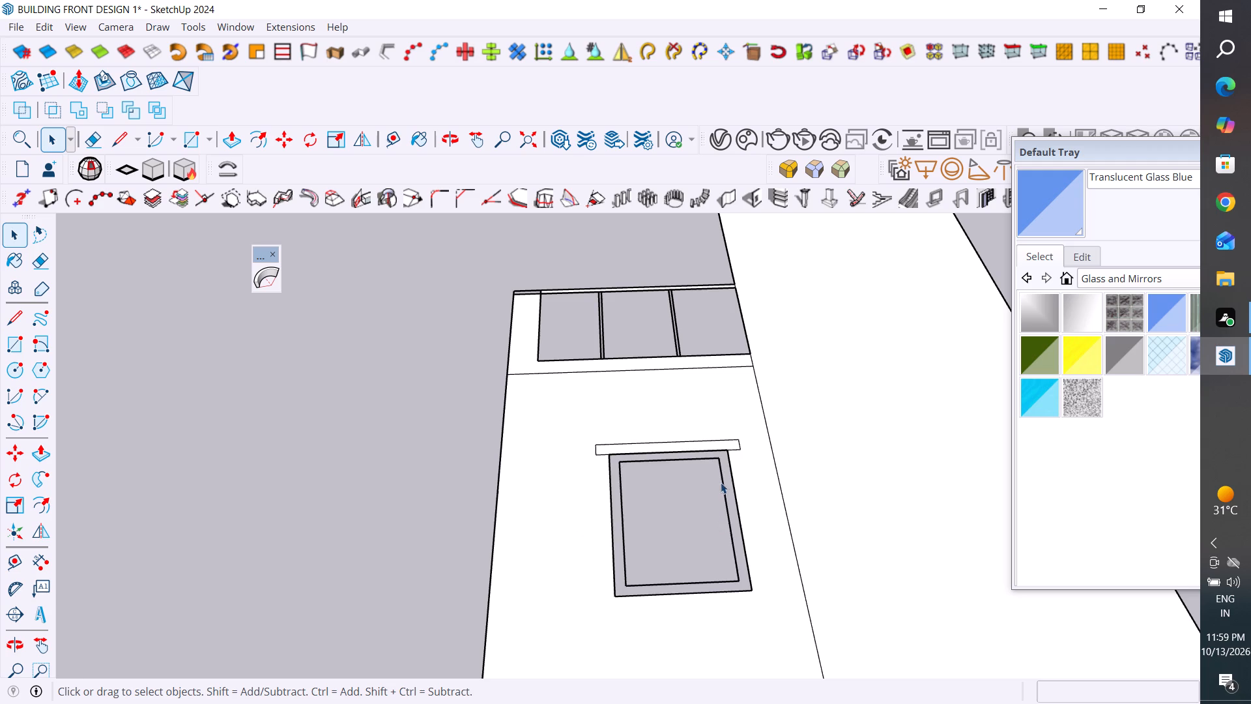
Draw a 44" by 4" rectangle over the lintel above the window, and delete the lintel and window faces.
scroll(728, 437, up, 4)
middle_drag(733, 526, 747, 628)
scroll(764, 464, up, 4)
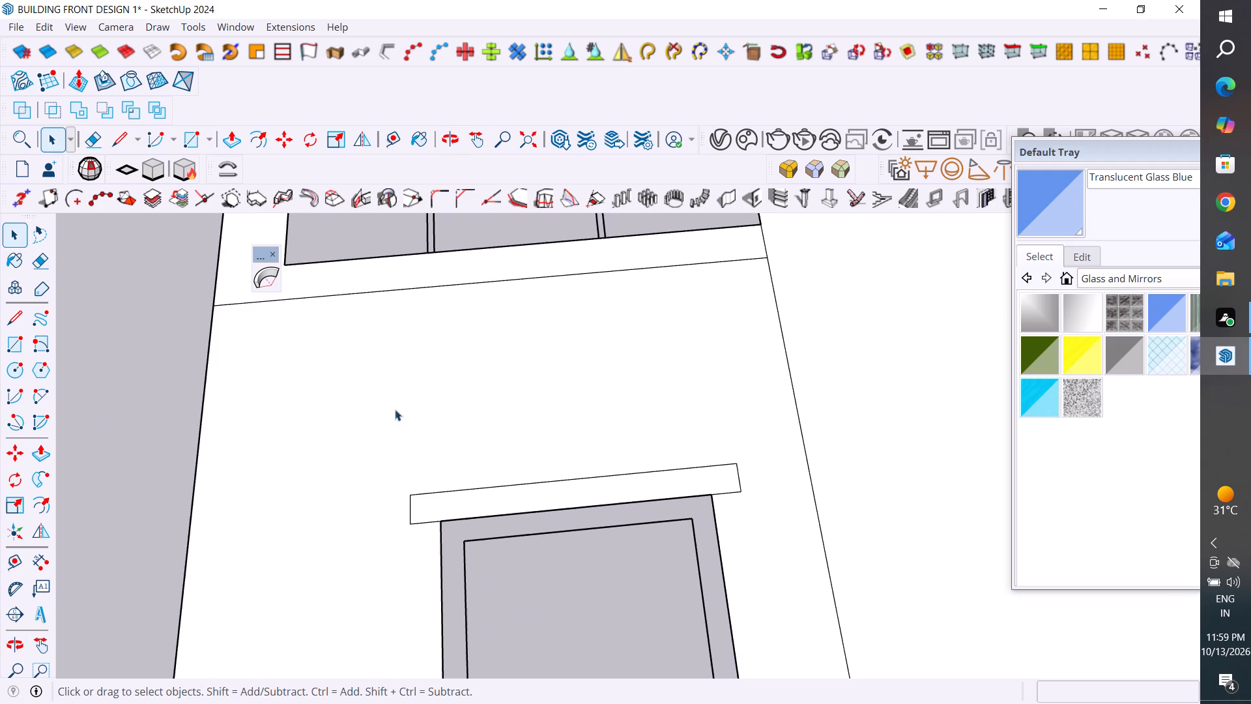
click(10, 347)
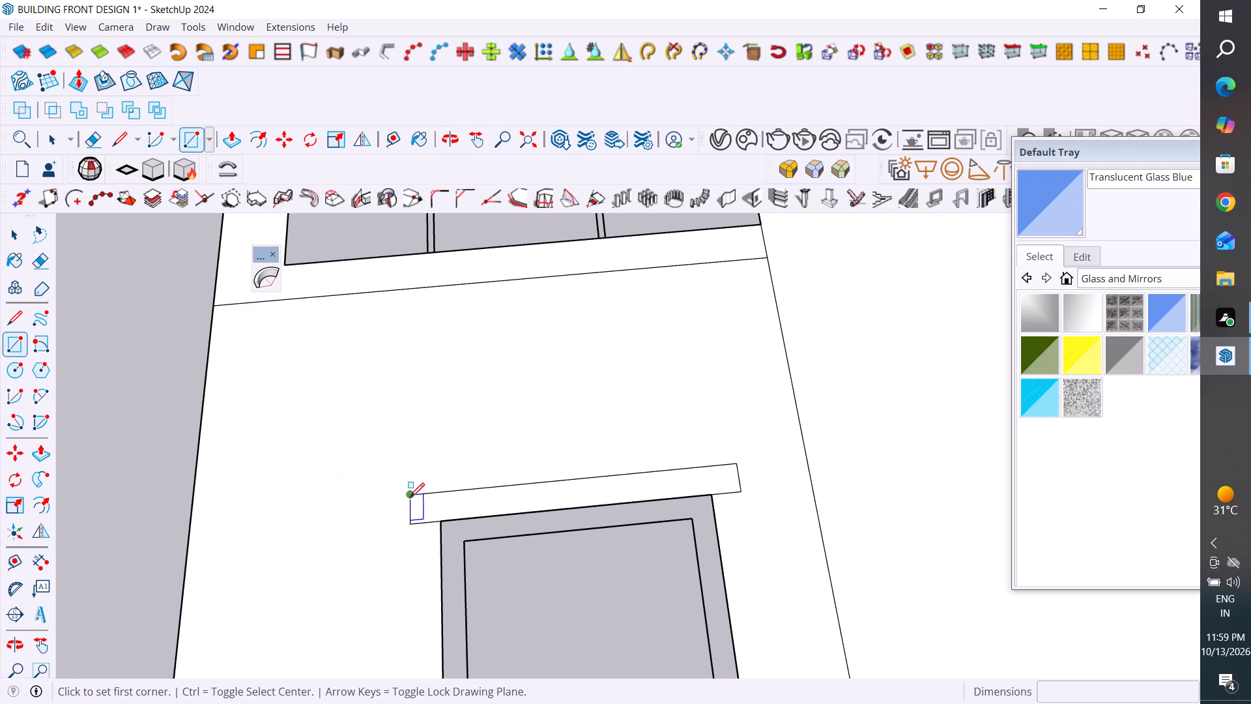
click(410, 497)
click(743, 495)
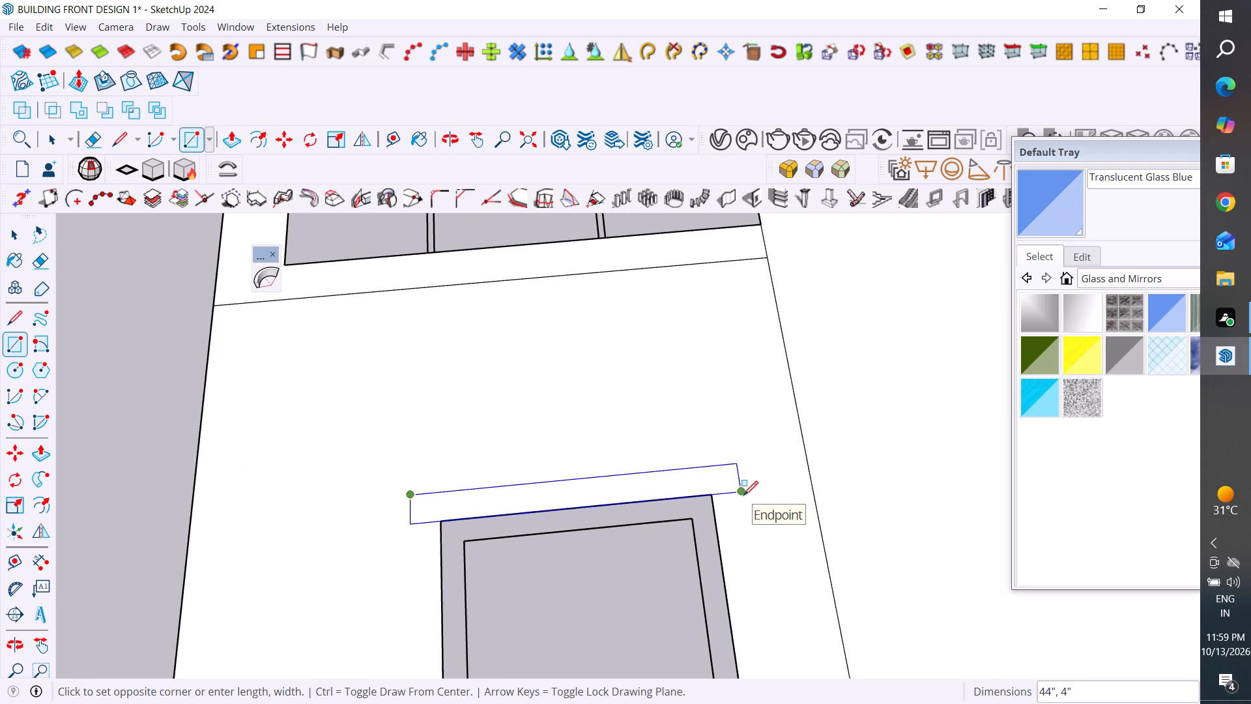
click(16, 232)
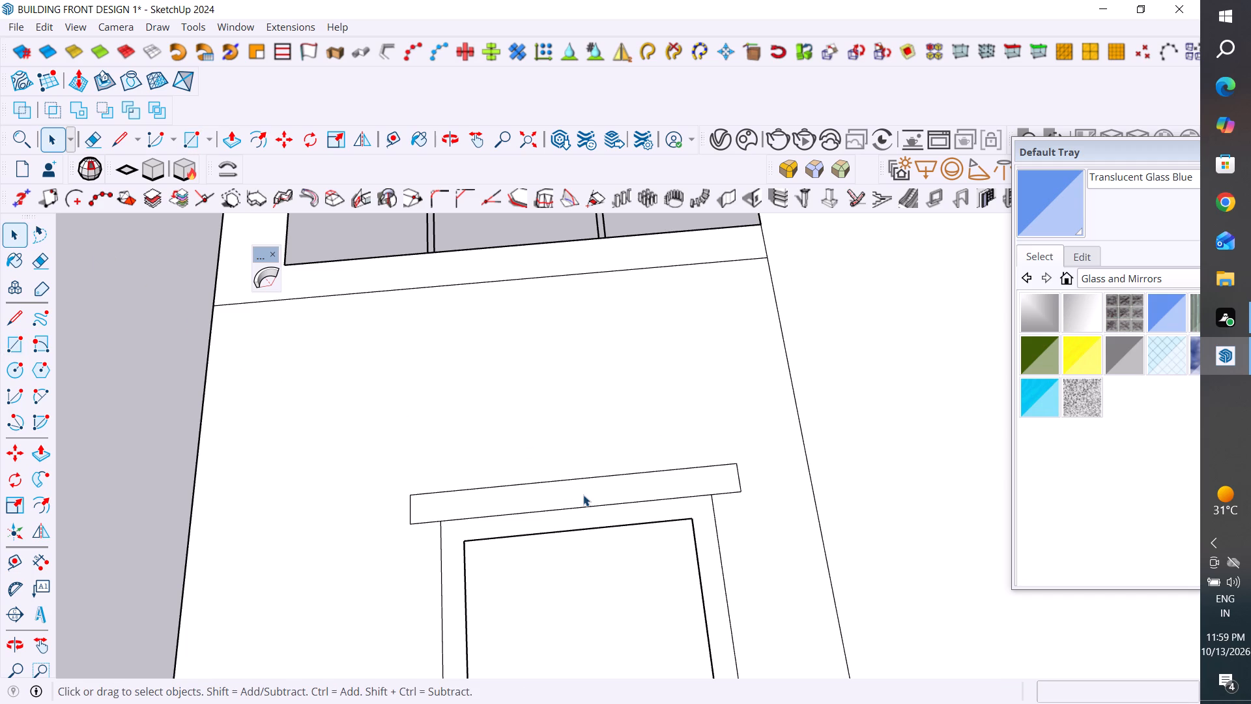
click(583, 495)
key(Delete)
click(599, 583)
key(Delete)
scroll(609, 537, down, 4)
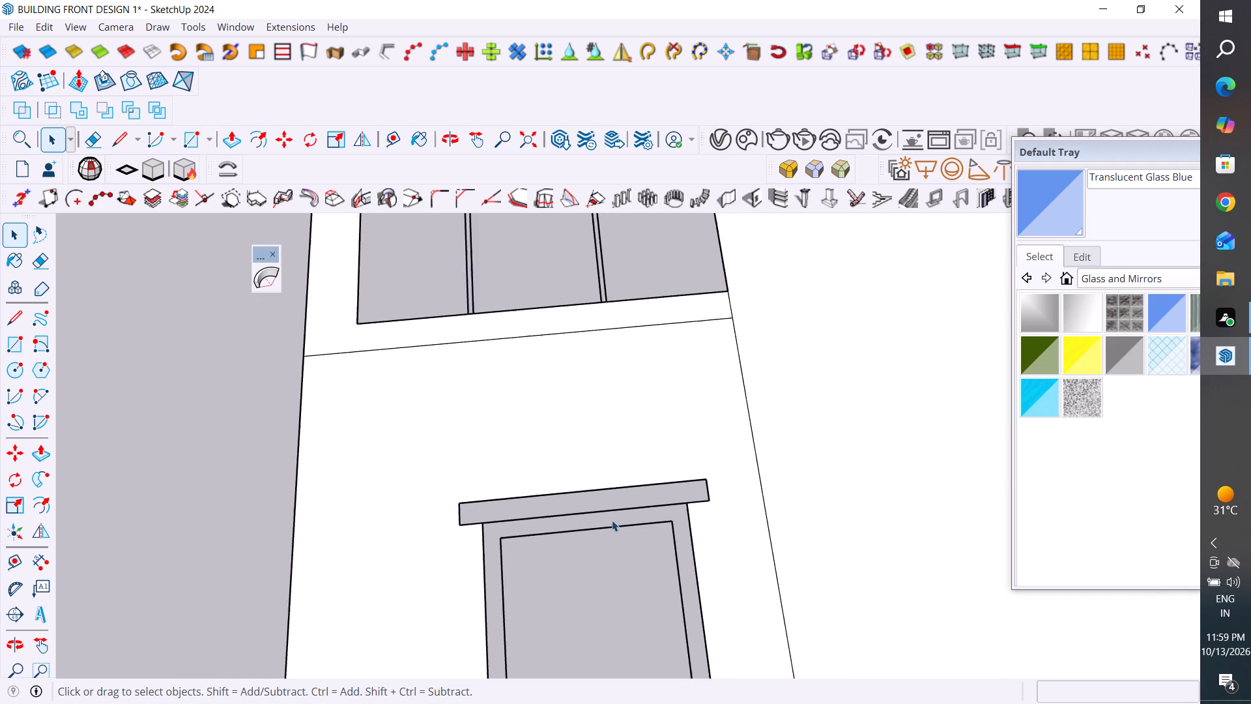
Select the wall, railing-side, base and top band faces of the narrow elevation and make them a group.
scroll(612, 520, down, 9)
scroll(695, 478, down, 6)
middle_drag(764, 550, 726, 397)
click(749, 455)
click(653, 527)
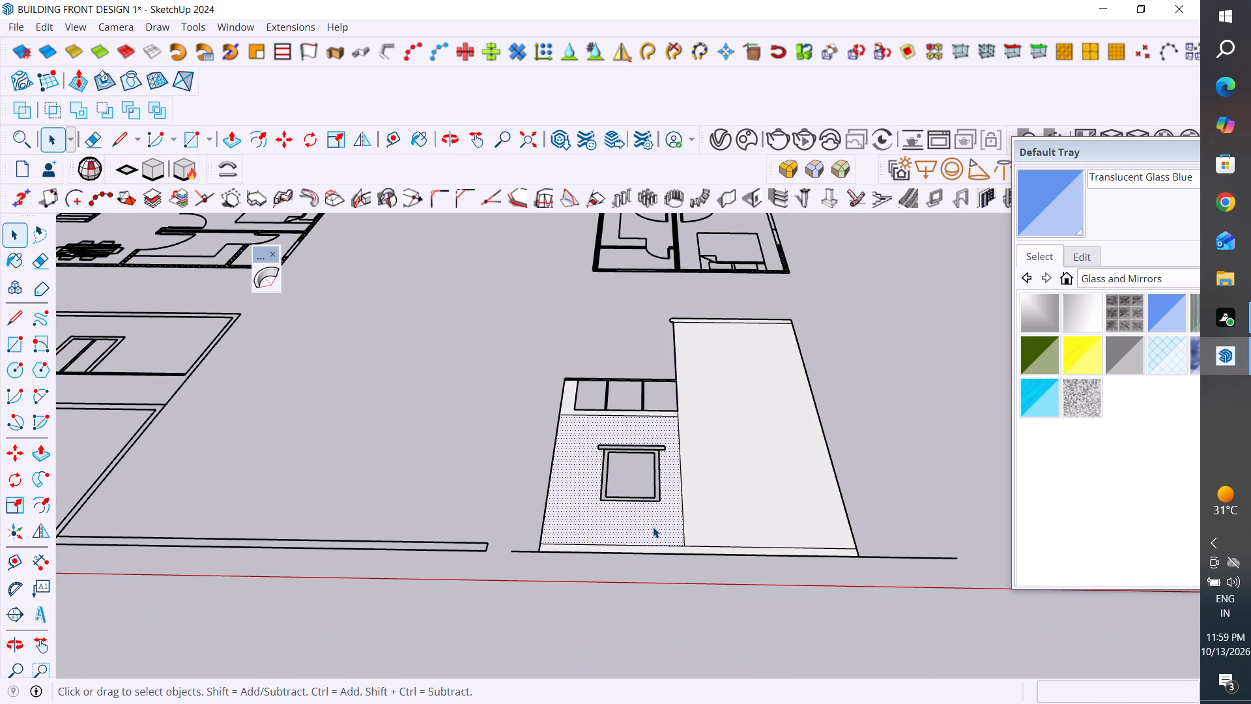
ctrl+click(761, 509)
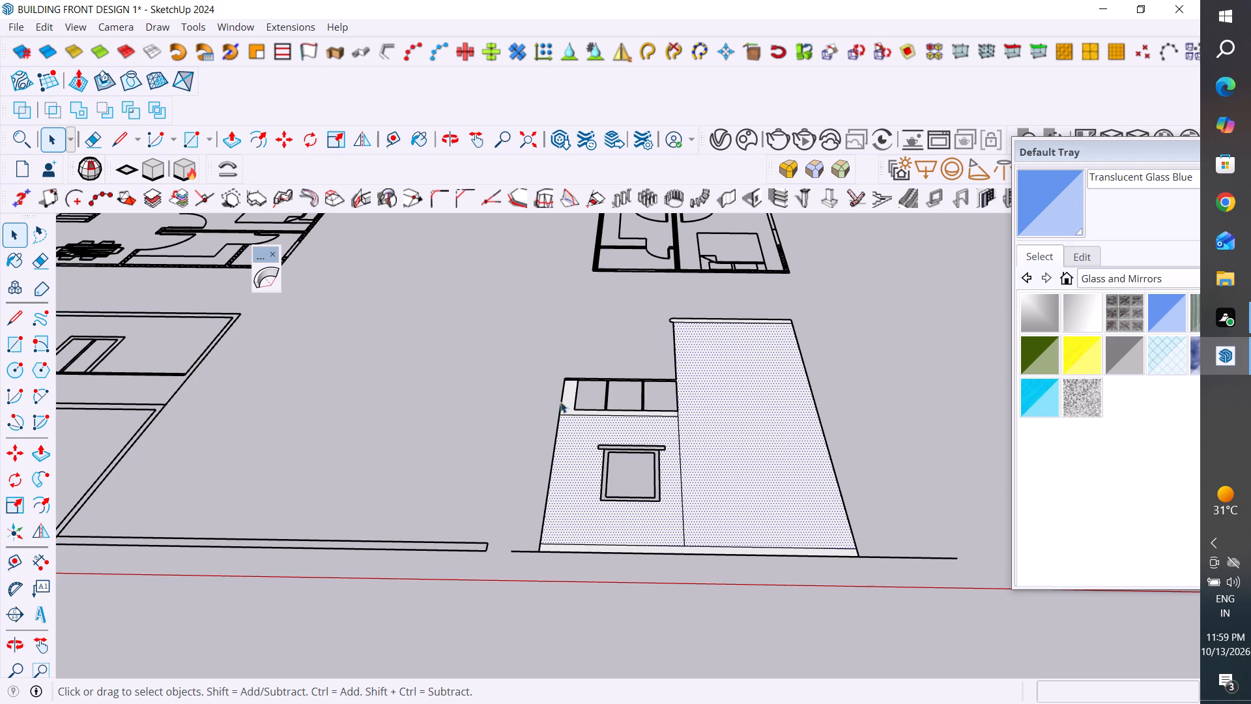
scroll(568, 402, up, 3)
ctrl+click(568, 402)
ctrl+scroll(726, 615, up, 1)
ctrl+click(733, 626)
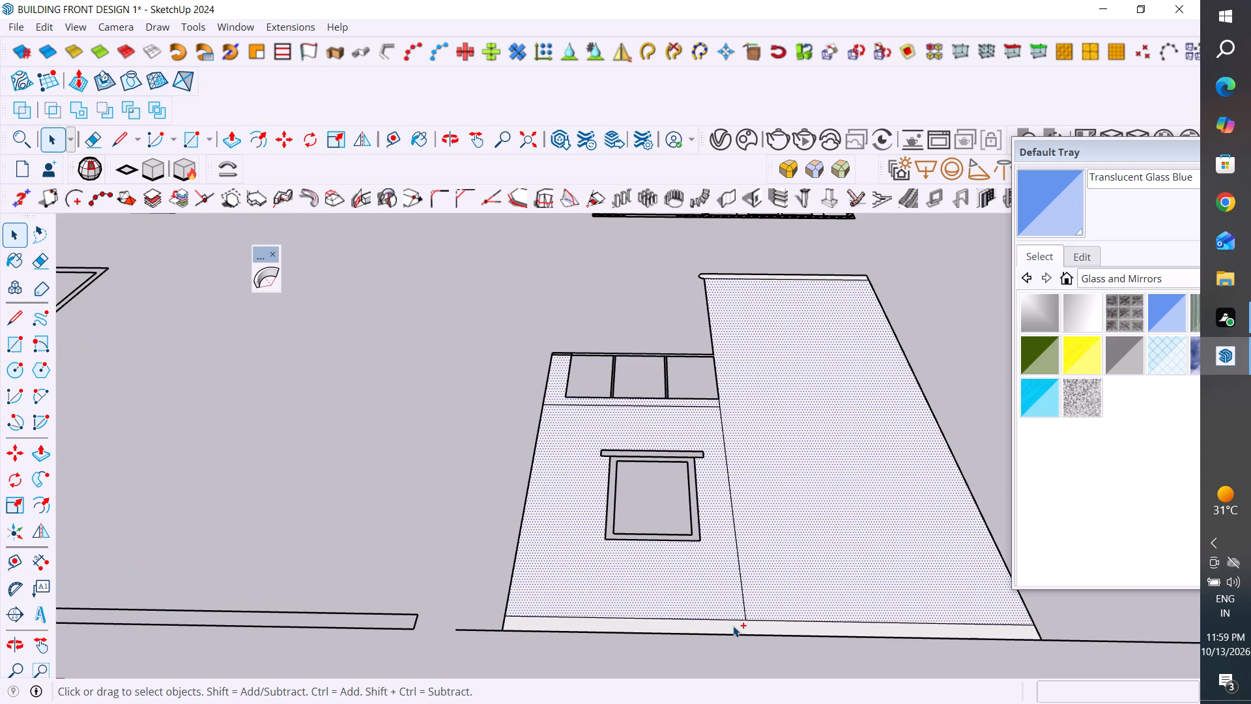
scroll(805, 228, up, 2)
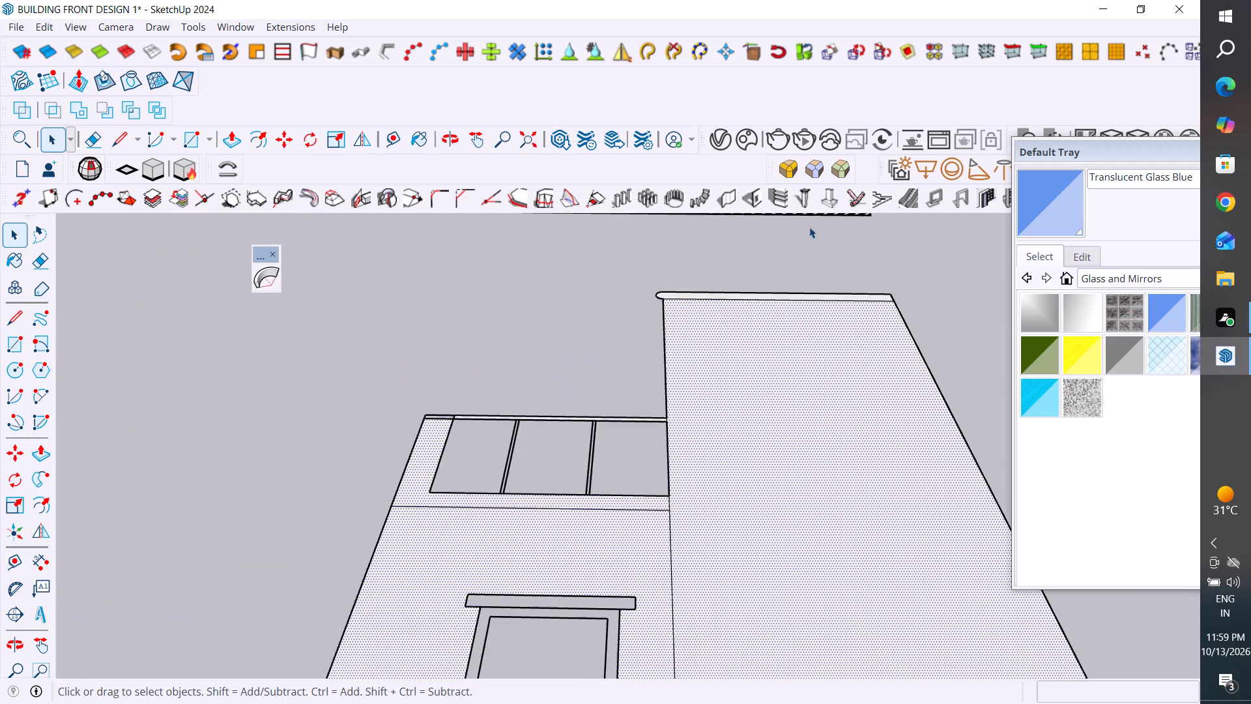
scroll(809, 227, up, 5)
ctrl+click(881, 321)
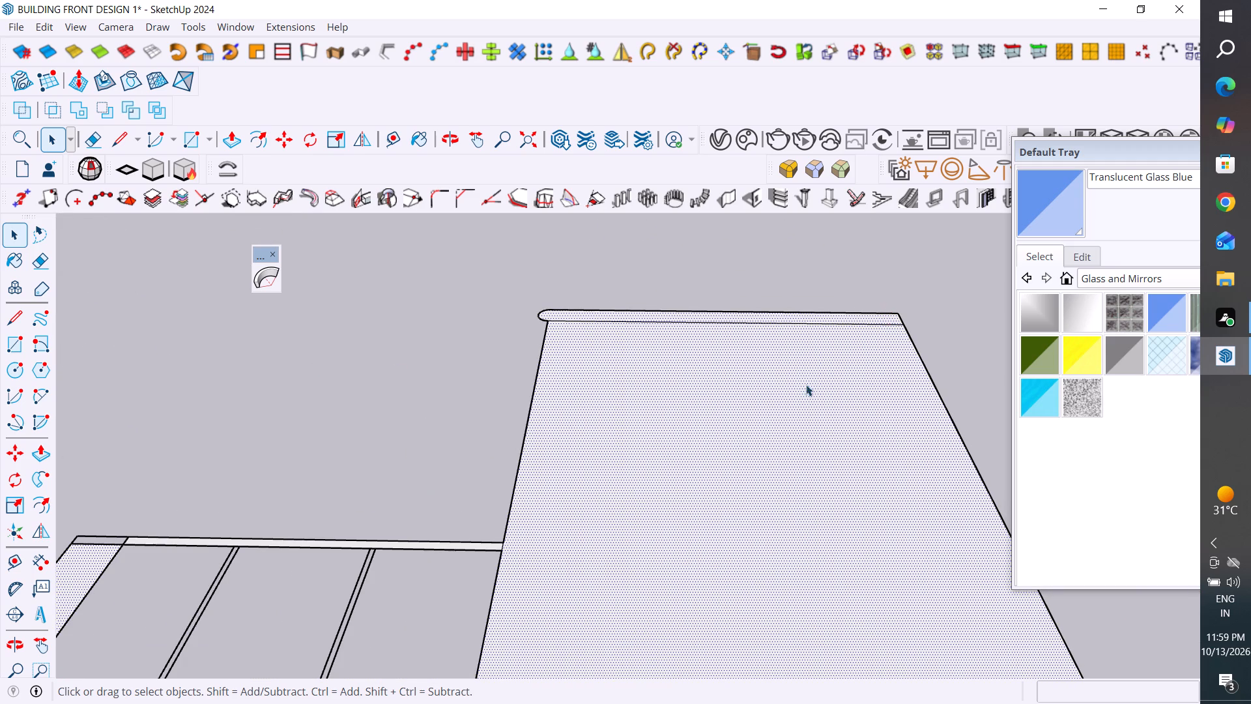
right_click(801, 397)
click(880, 163)
scroll(749, 278, down, 4)
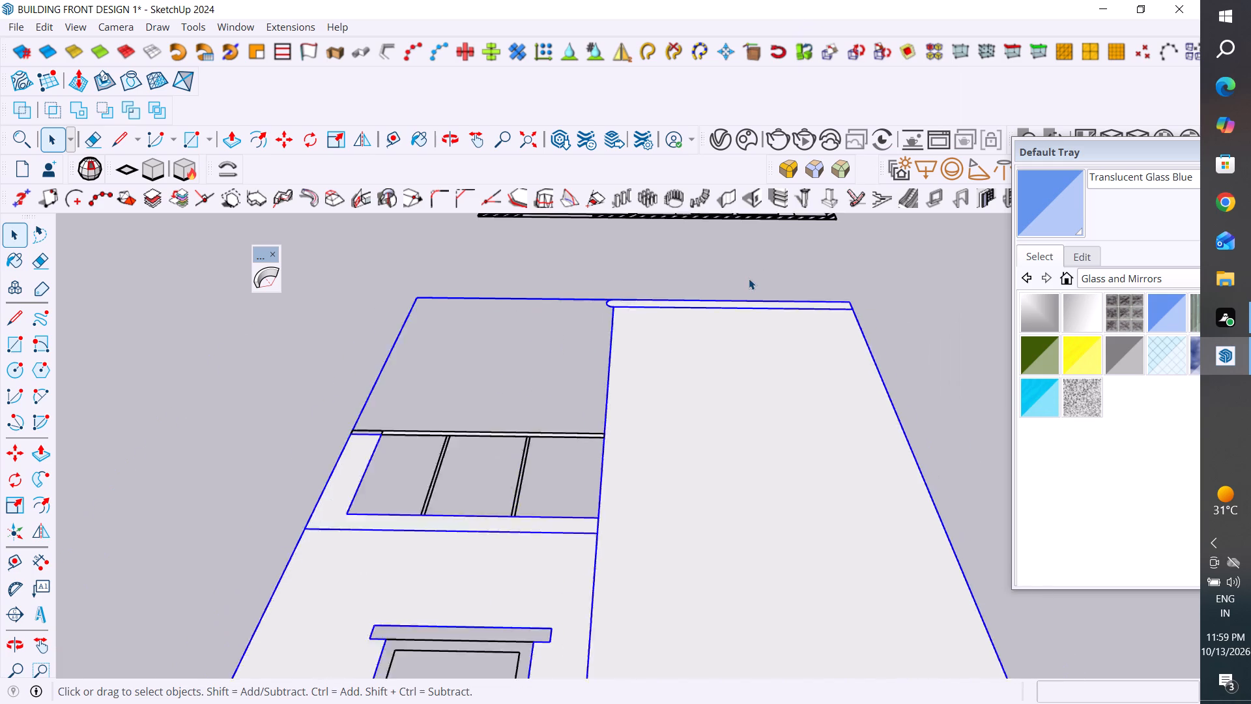
scroll(749, 278, down, 6)
middle_drag(768, 593, 783, 452)
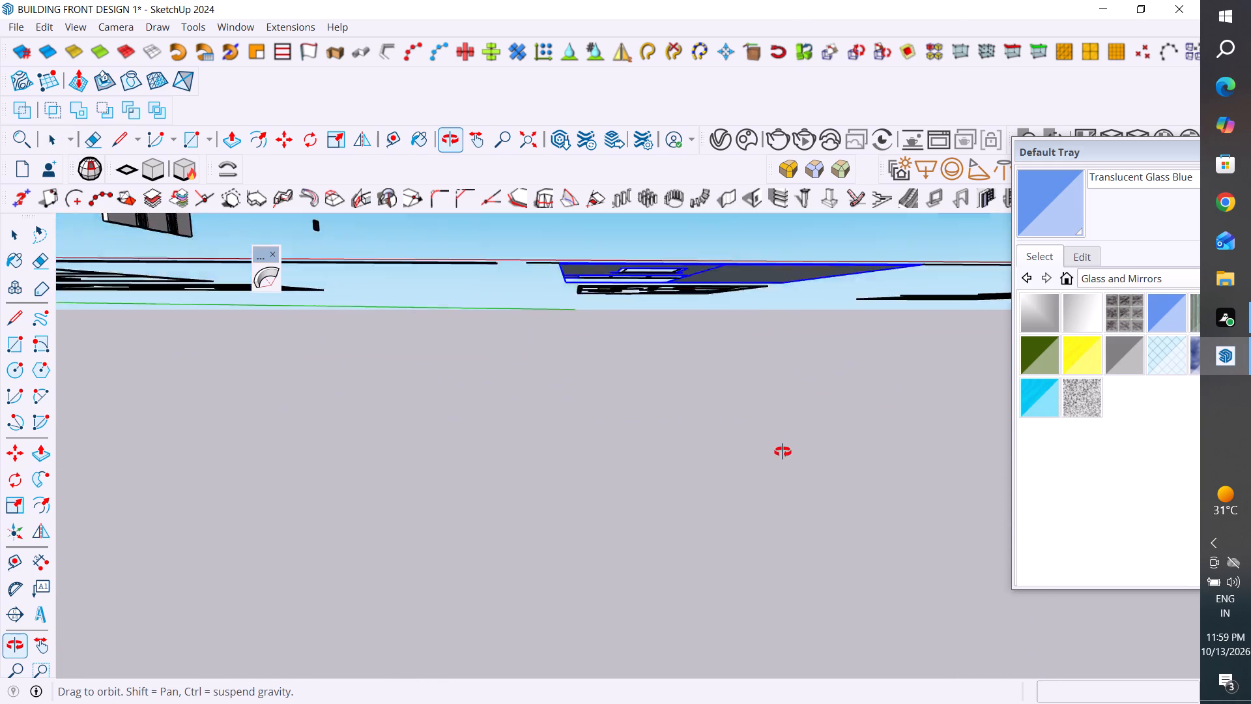
middle_drag(783, 452, 741, 580)
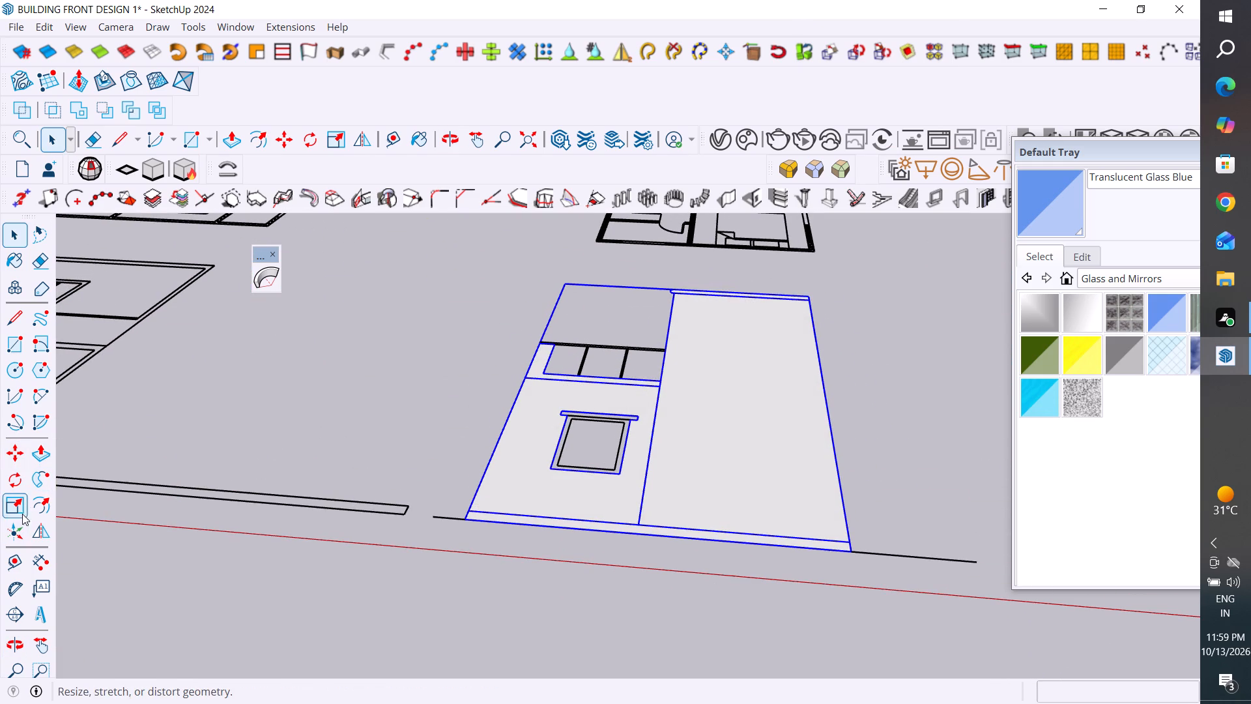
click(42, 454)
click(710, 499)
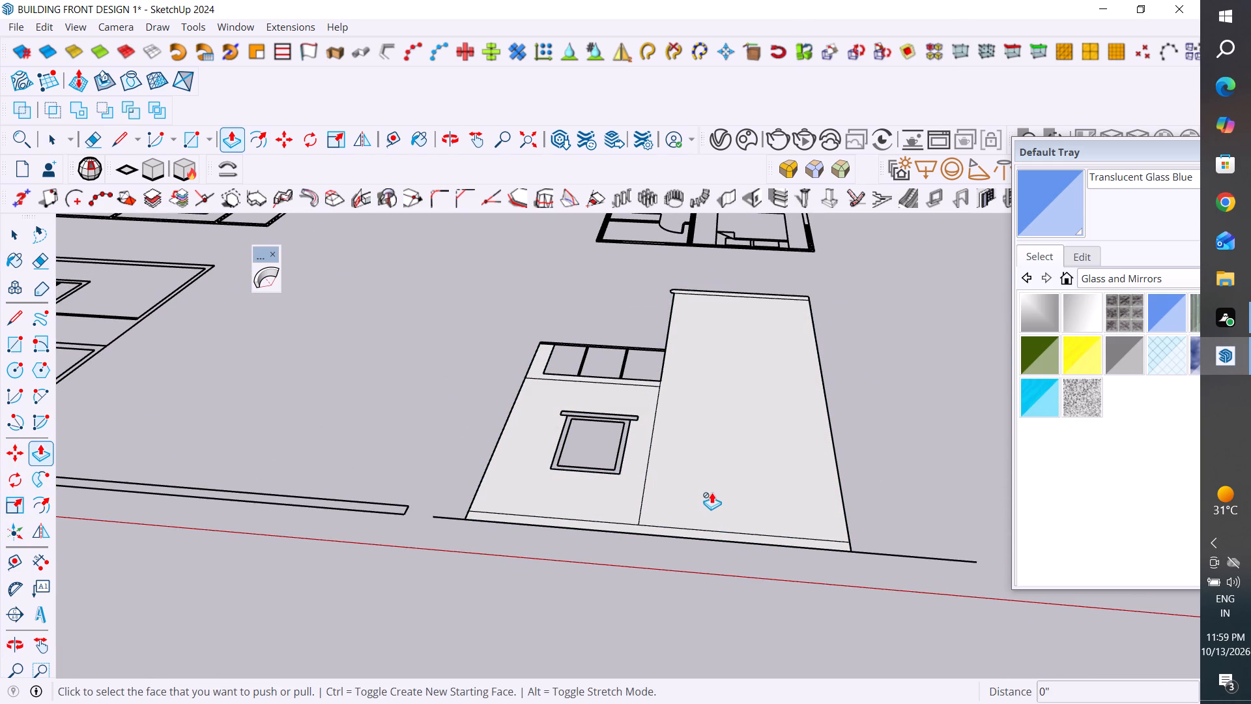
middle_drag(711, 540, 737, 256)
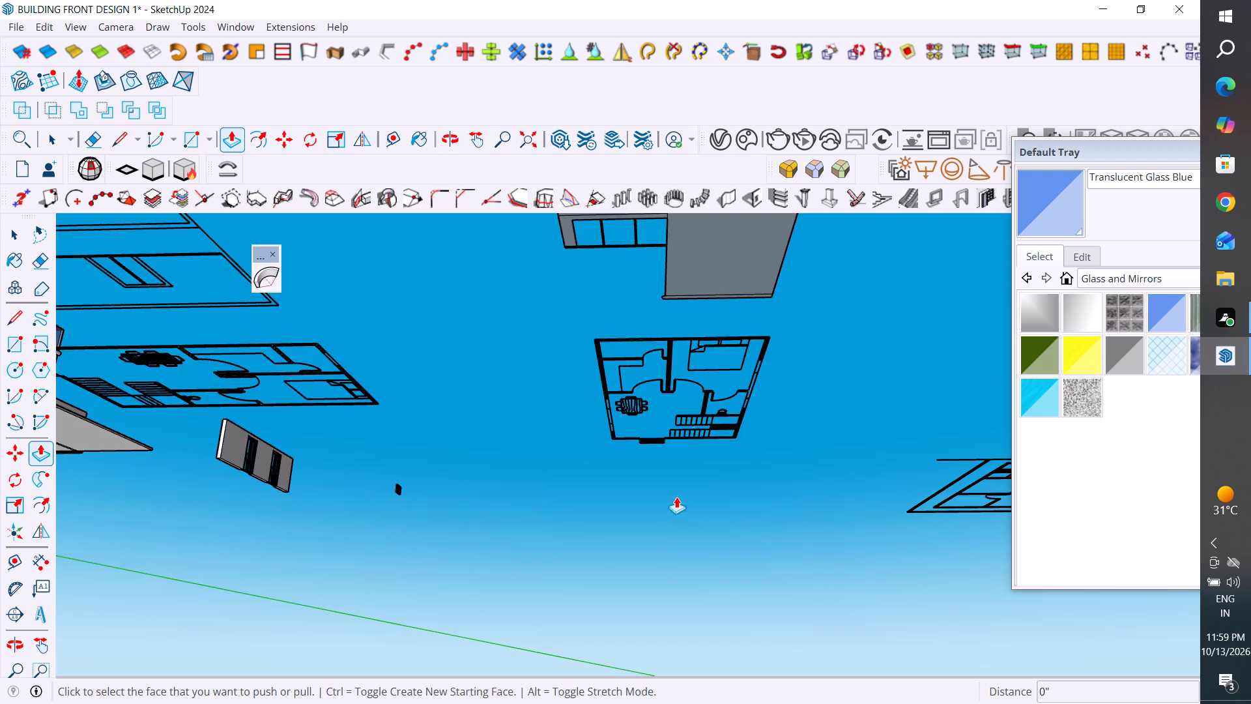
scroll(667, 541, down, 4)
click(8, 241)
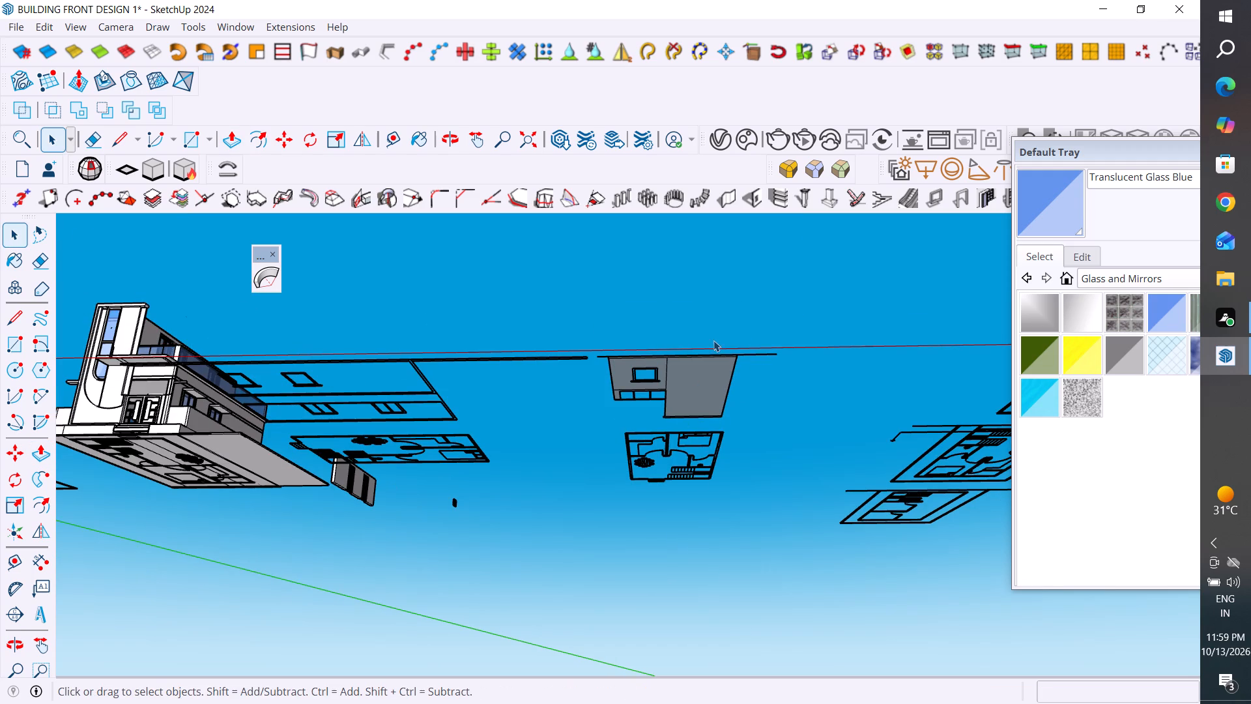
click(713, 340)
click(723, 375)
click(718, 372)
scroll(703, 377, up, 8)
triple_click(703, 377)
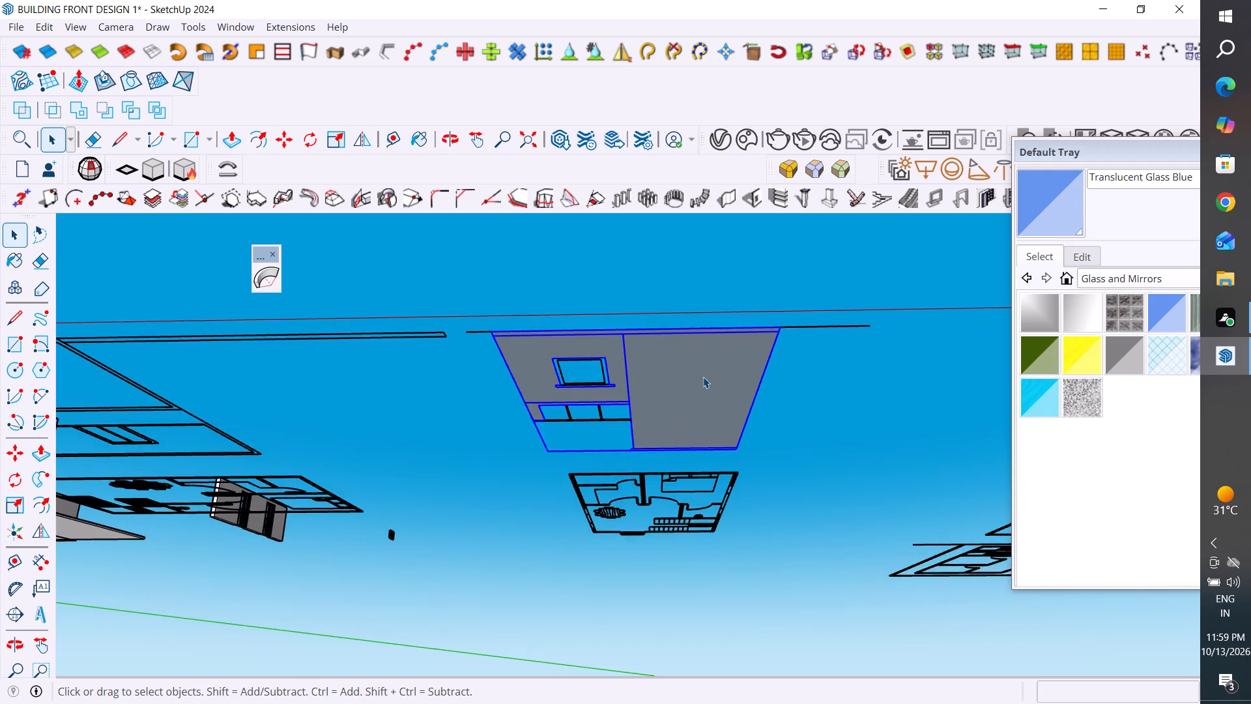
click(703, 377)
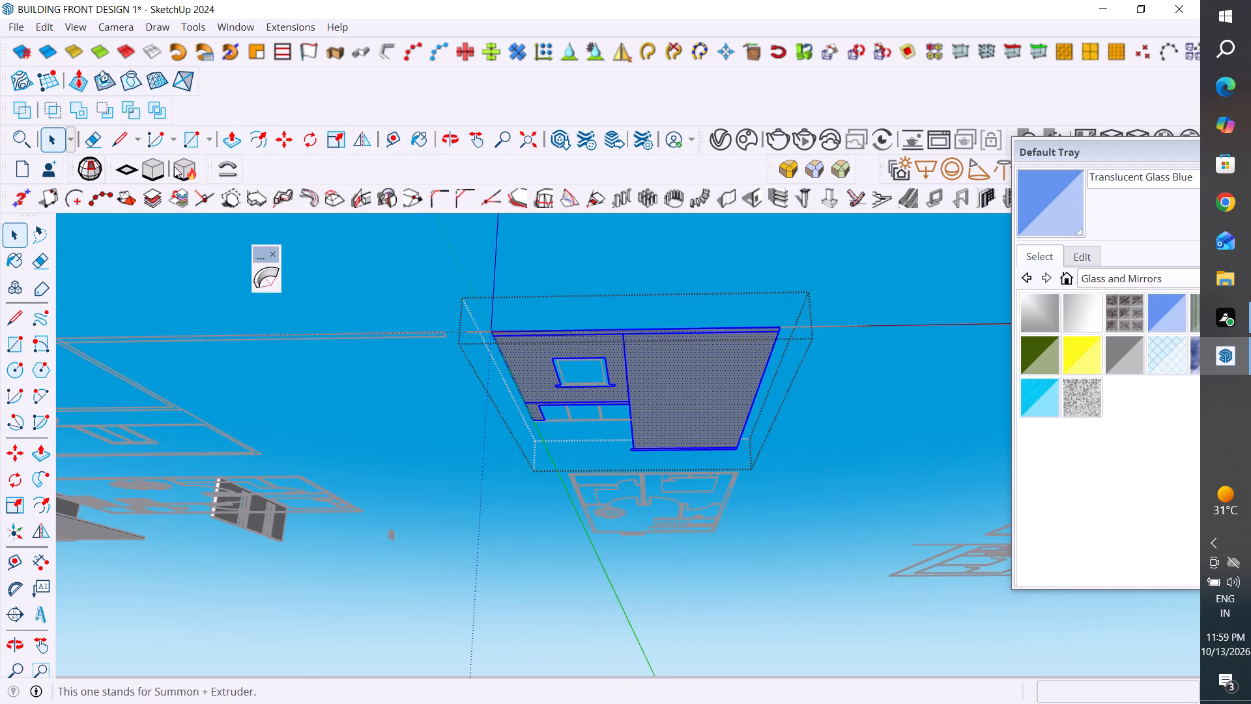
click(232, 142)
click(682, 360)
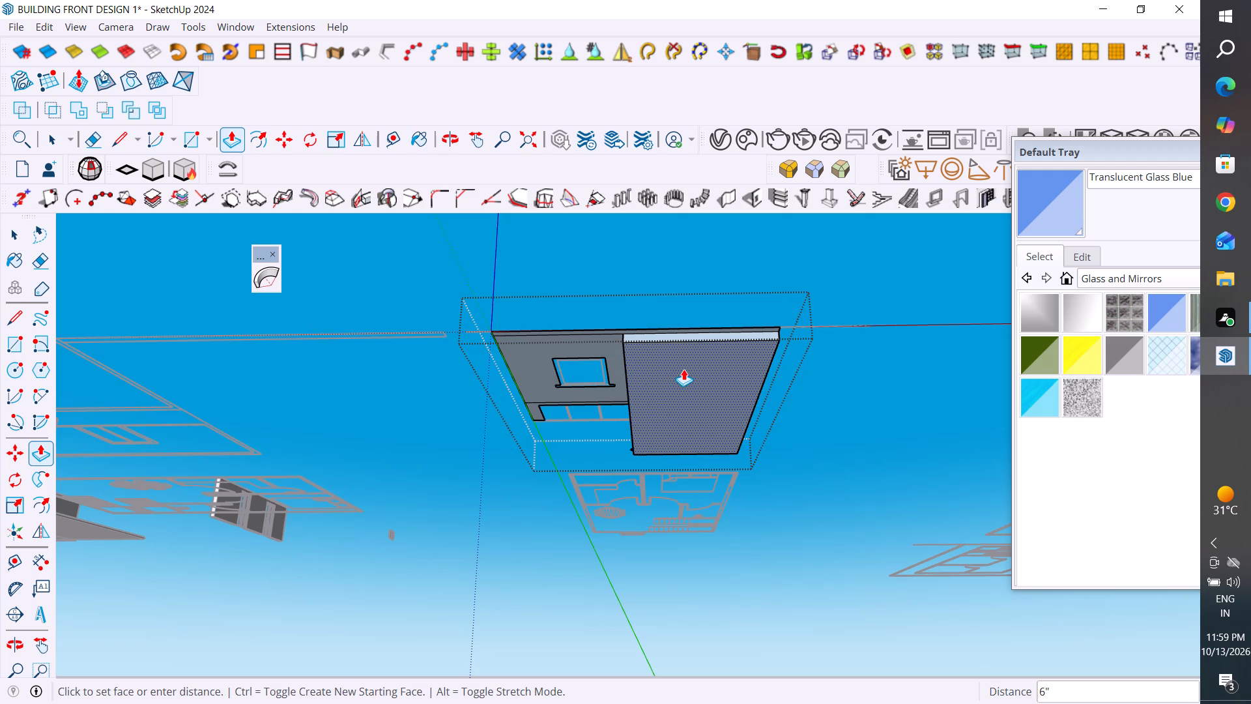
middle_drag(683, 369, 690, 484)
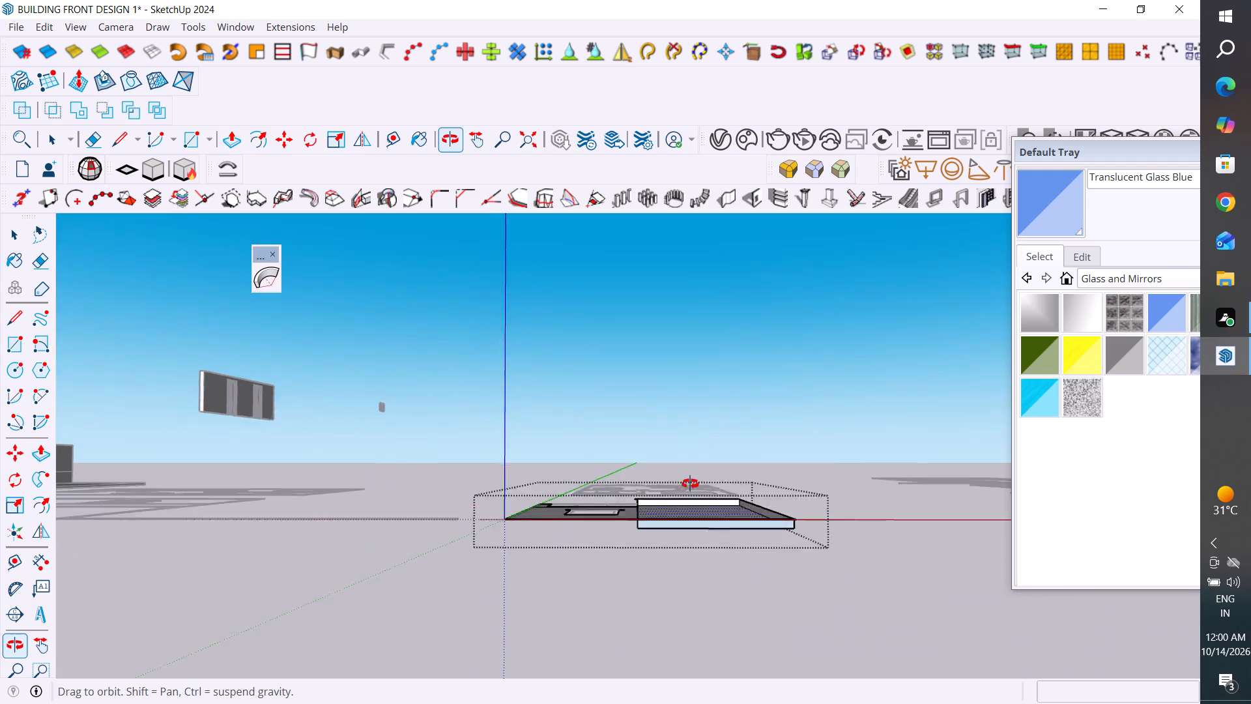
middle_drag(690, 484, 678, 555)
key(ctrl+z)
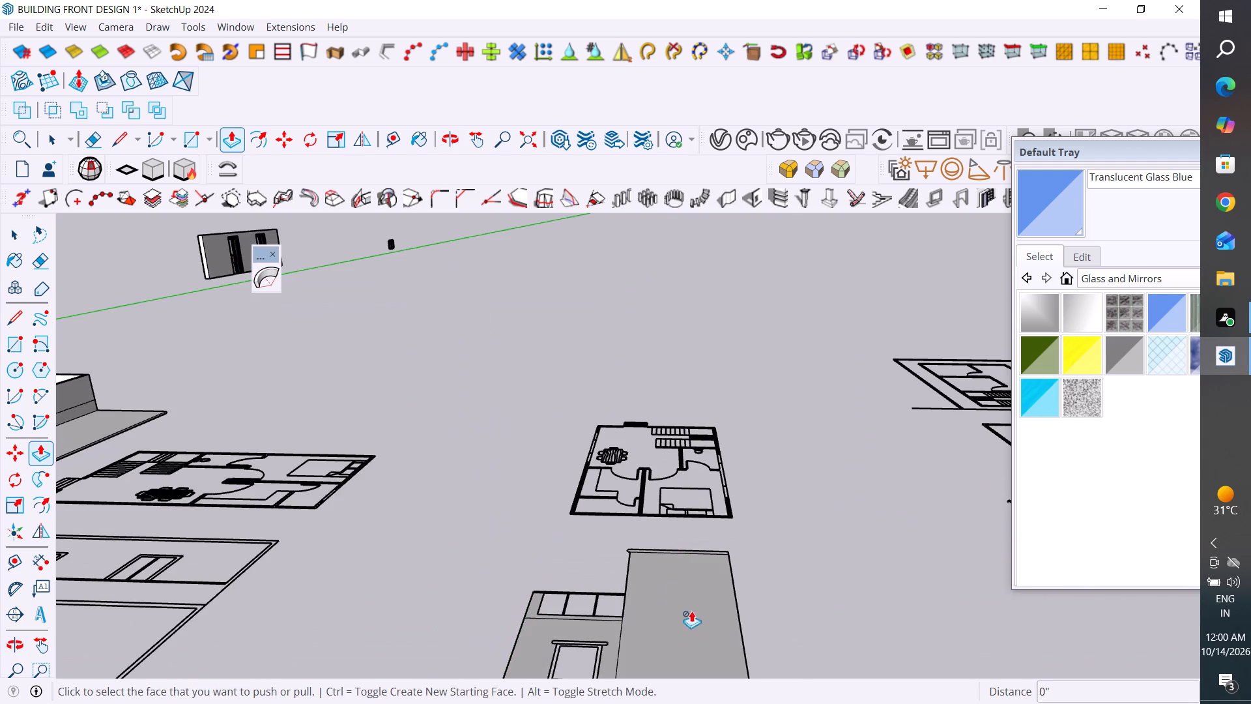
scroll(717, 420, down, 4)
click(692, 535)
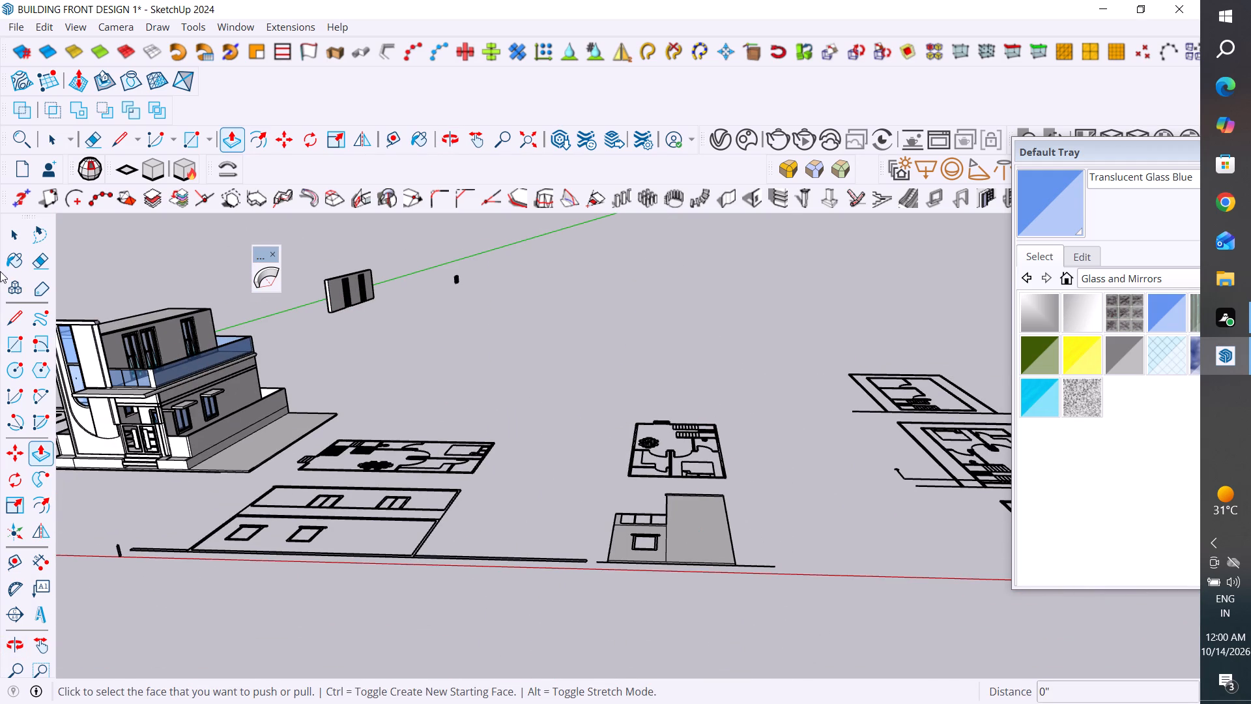
Open the narrow elevation's wall group and push/pull the tall wall face up by 10".
click(16, 236)
scroll(639, 497, up, 3)
middle_drag(700, 568, 717, 639)
scroll(717, 639, up, 1)
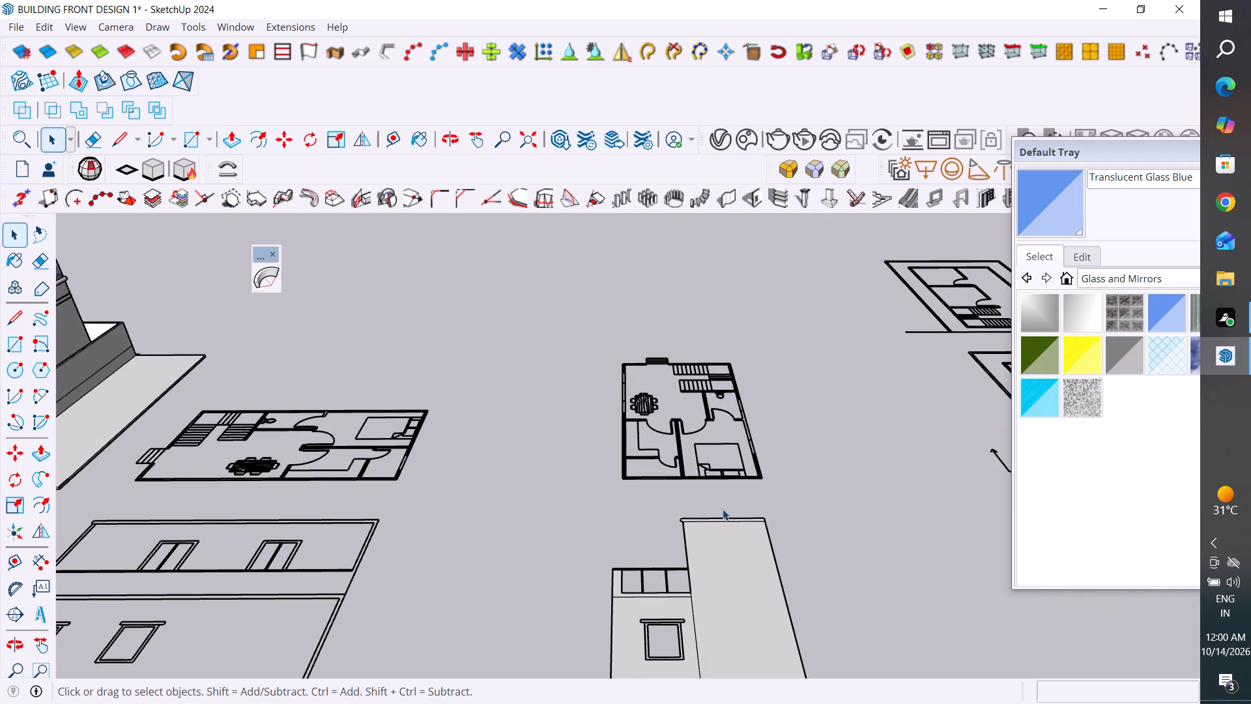
scroll(719, 505, down, 6)
middle_drag(711, 615, 723, 689)
scroll(713, 624, up, 9)
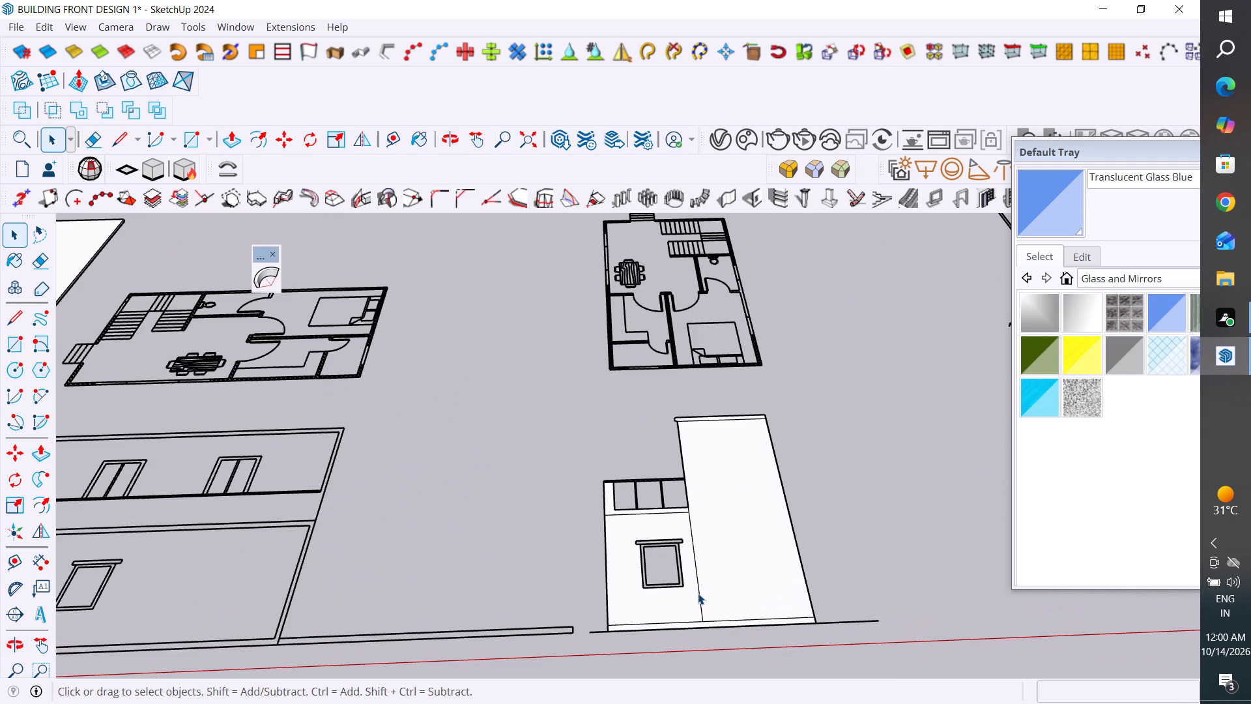
click(700, 594)
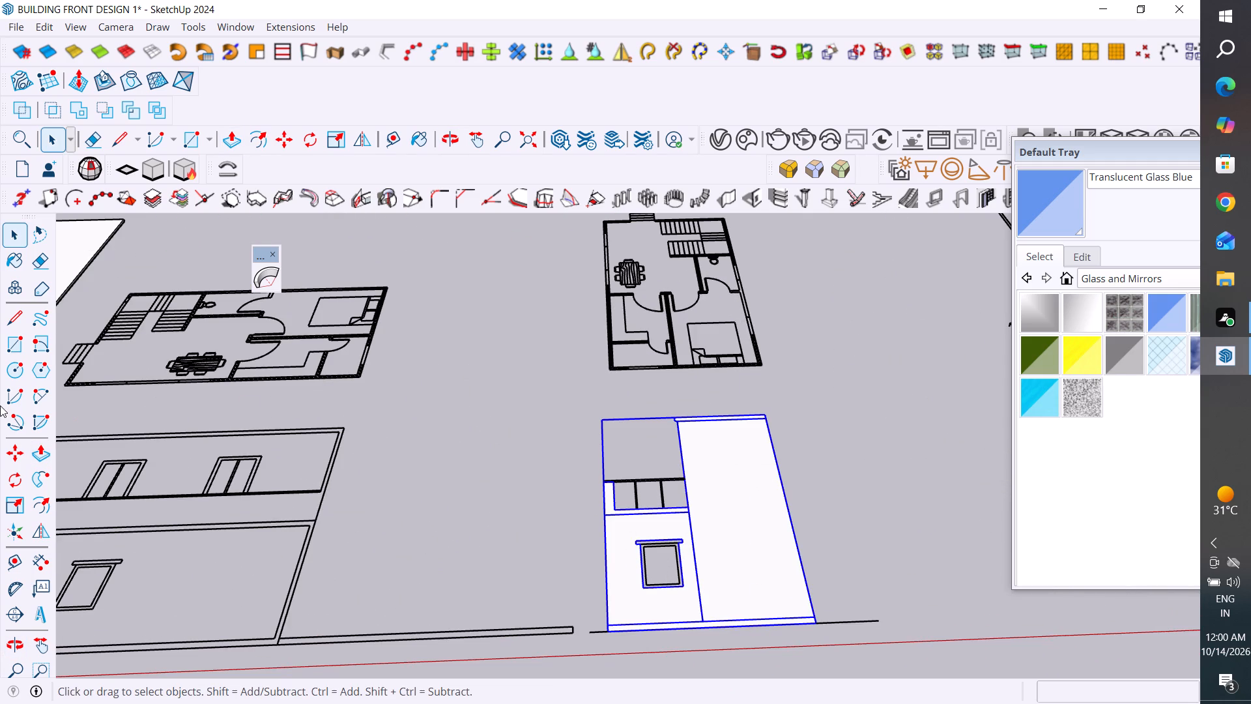
triple_click(721, 534)
triple_click(756, 537)
click(756, 537)
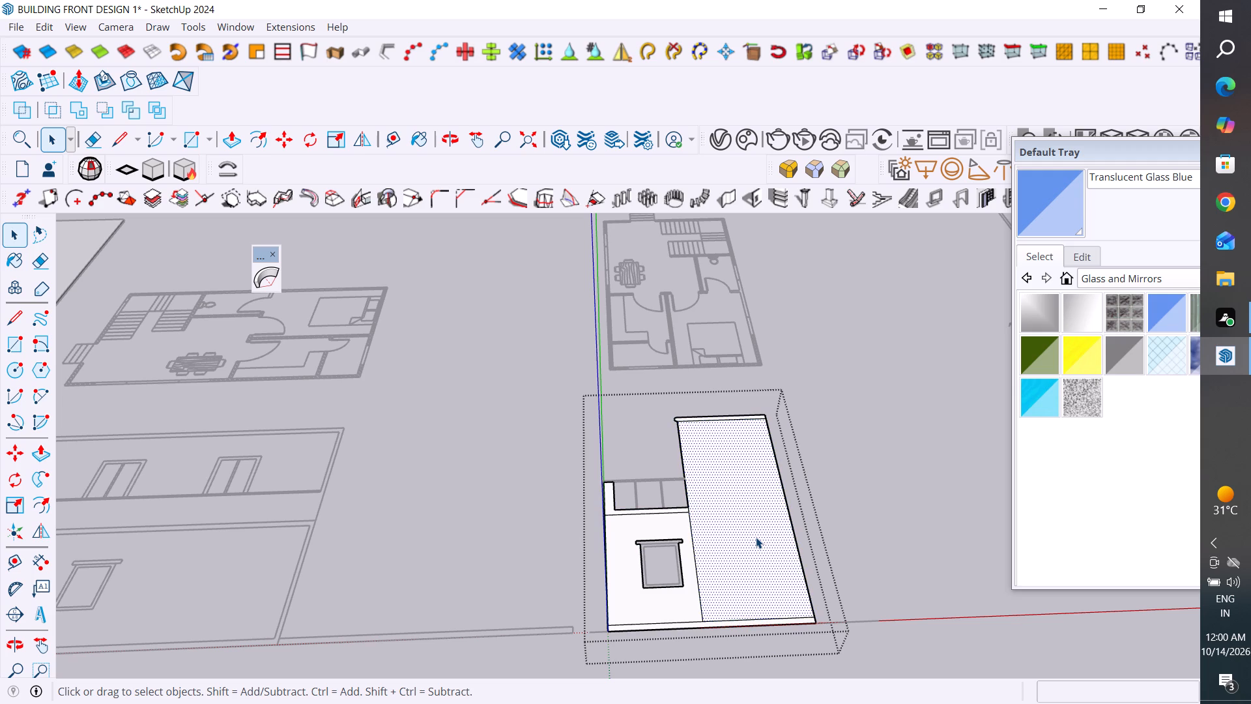
click(240, 145)
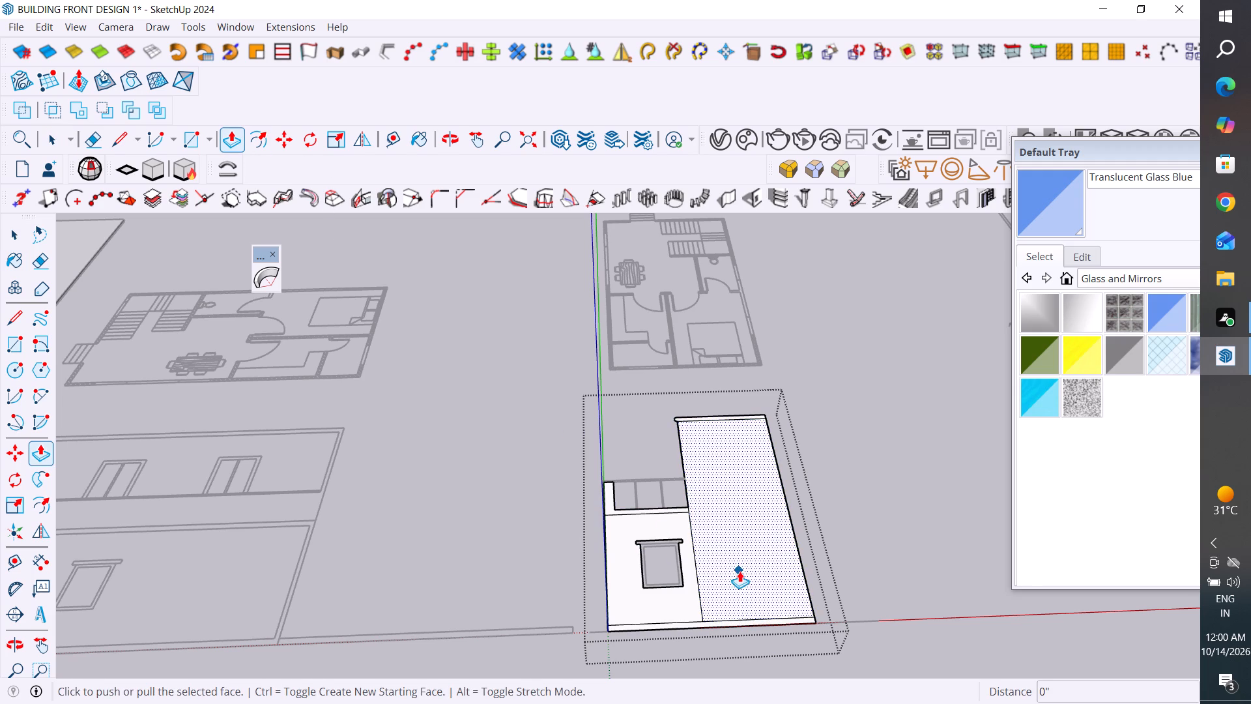
click(740, 571)
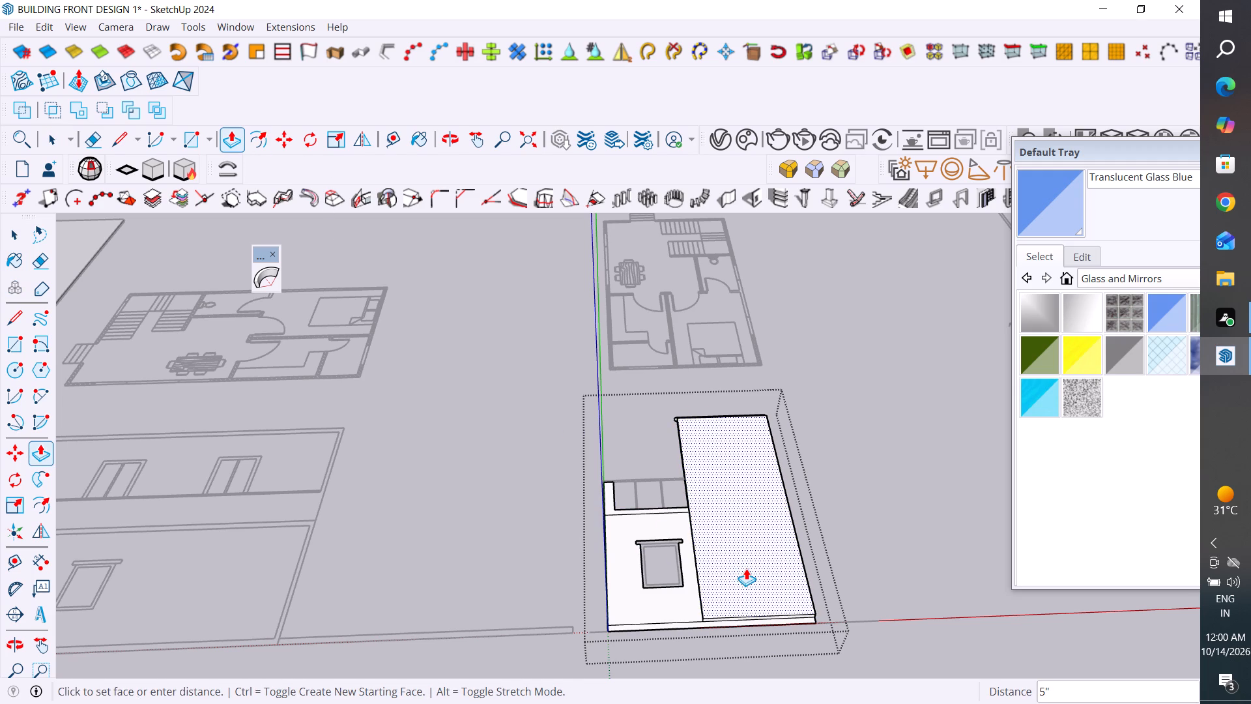
middle_drag(746, 568, 753, 411)
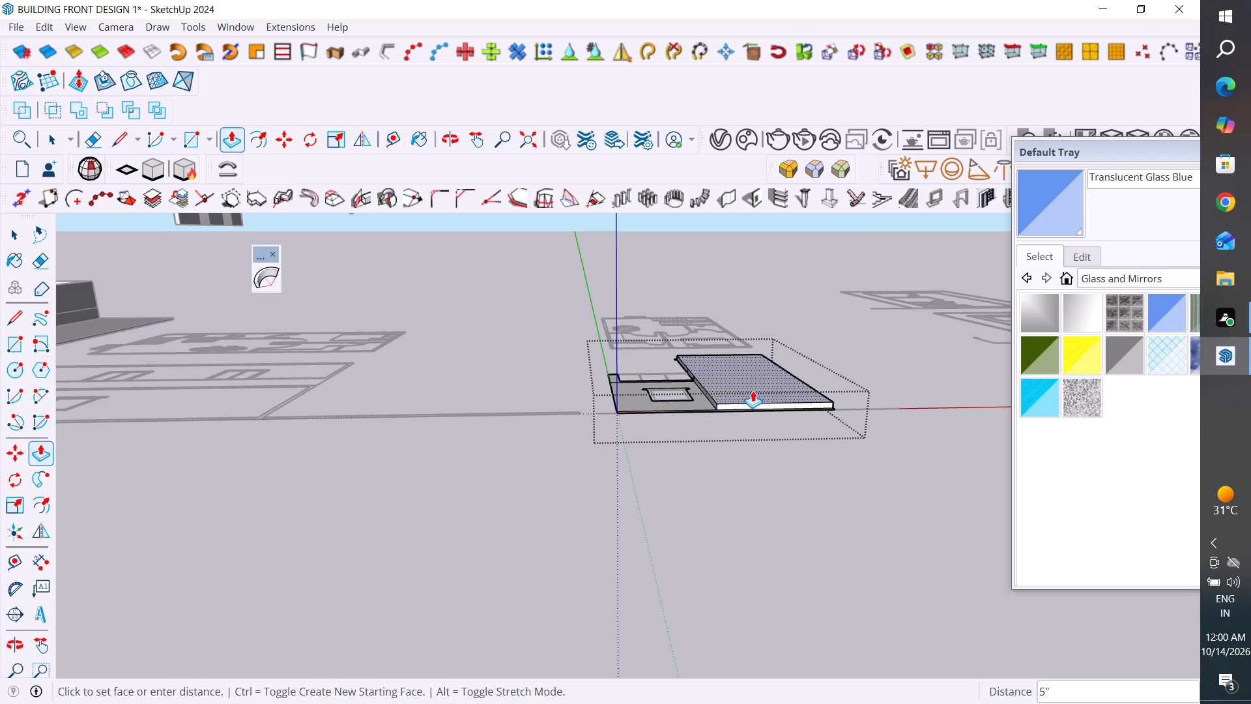
key(1)
text(0")
key(Return)
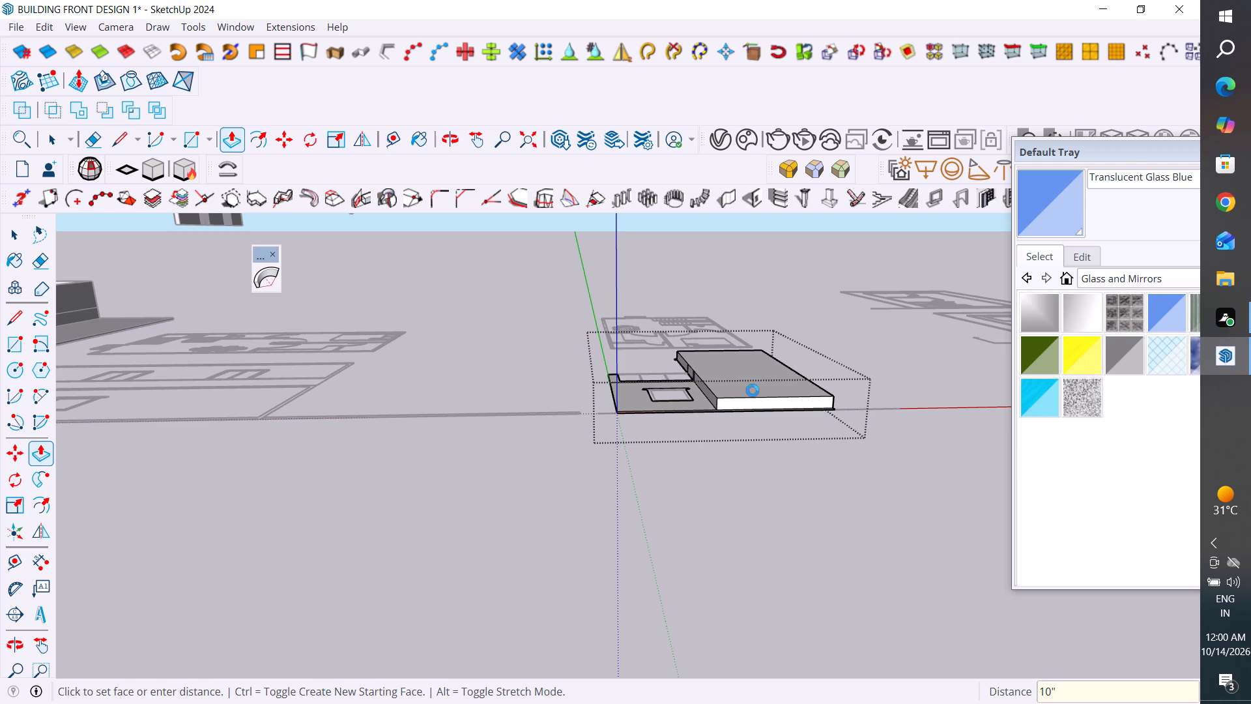
Extrude the lower wall face around the window opening by the same 10" thickness.
scroll(743, 410, up, 5)
middle_drag(753, 467, 755, 551)
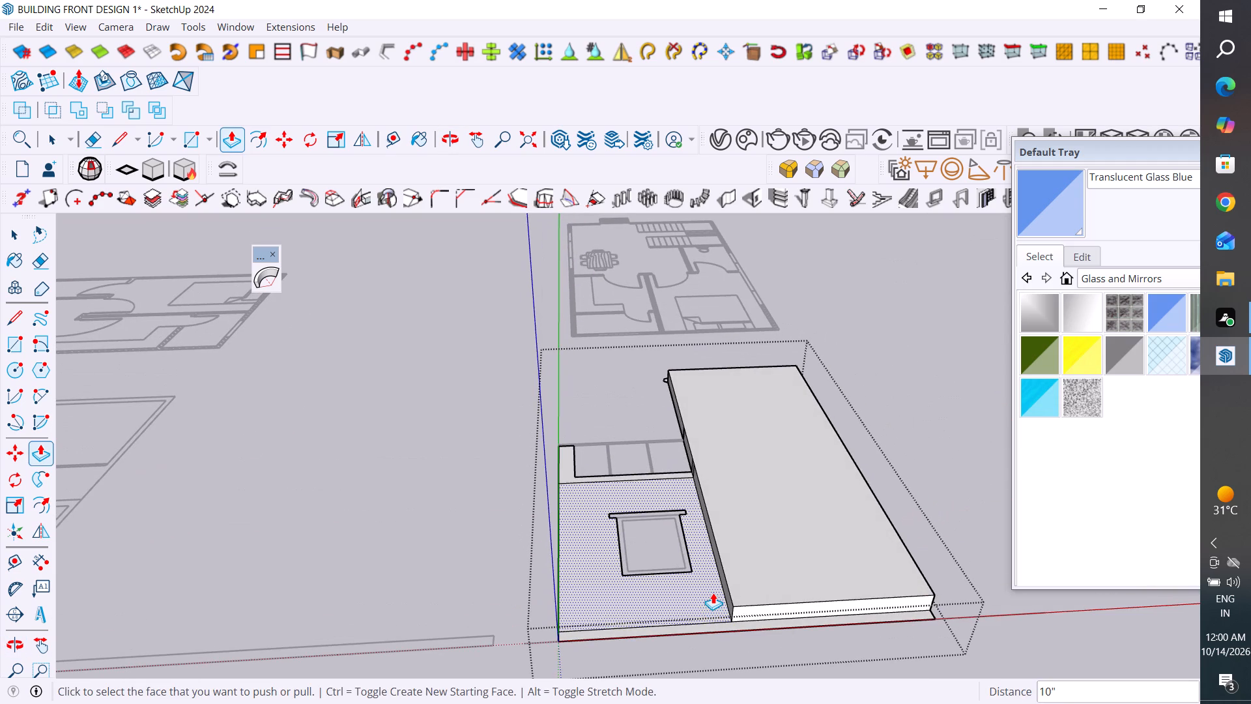
double_click(713, 591)
Delete the seam edges between the tall and lower wall parts on the top face and the base side.
click(15, 241)
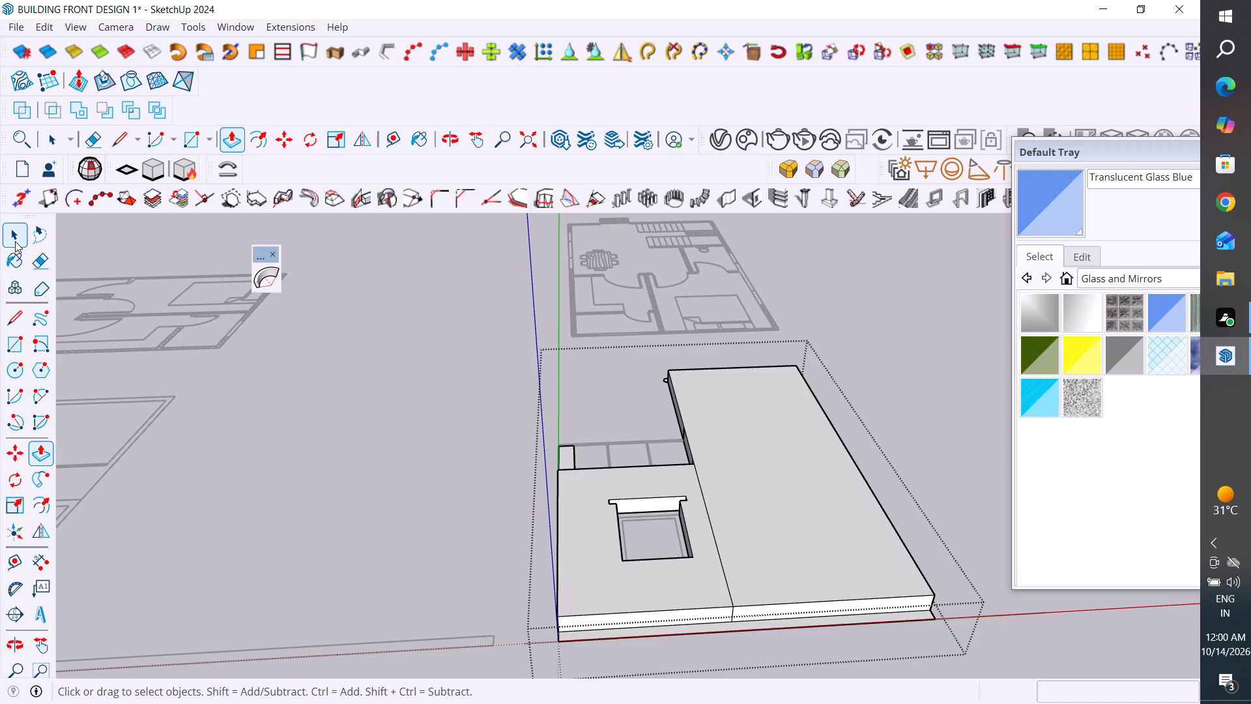
click(730, 598)
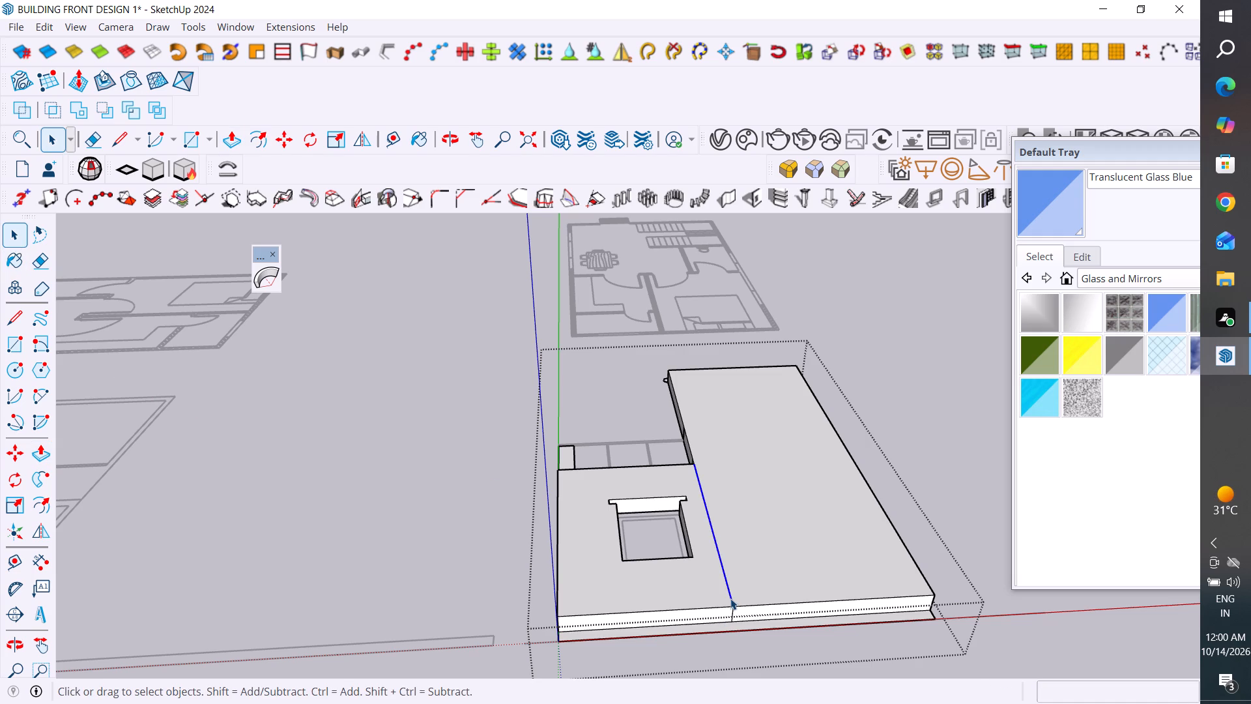
key(Delete)
scroll(765, 623, up, 7)
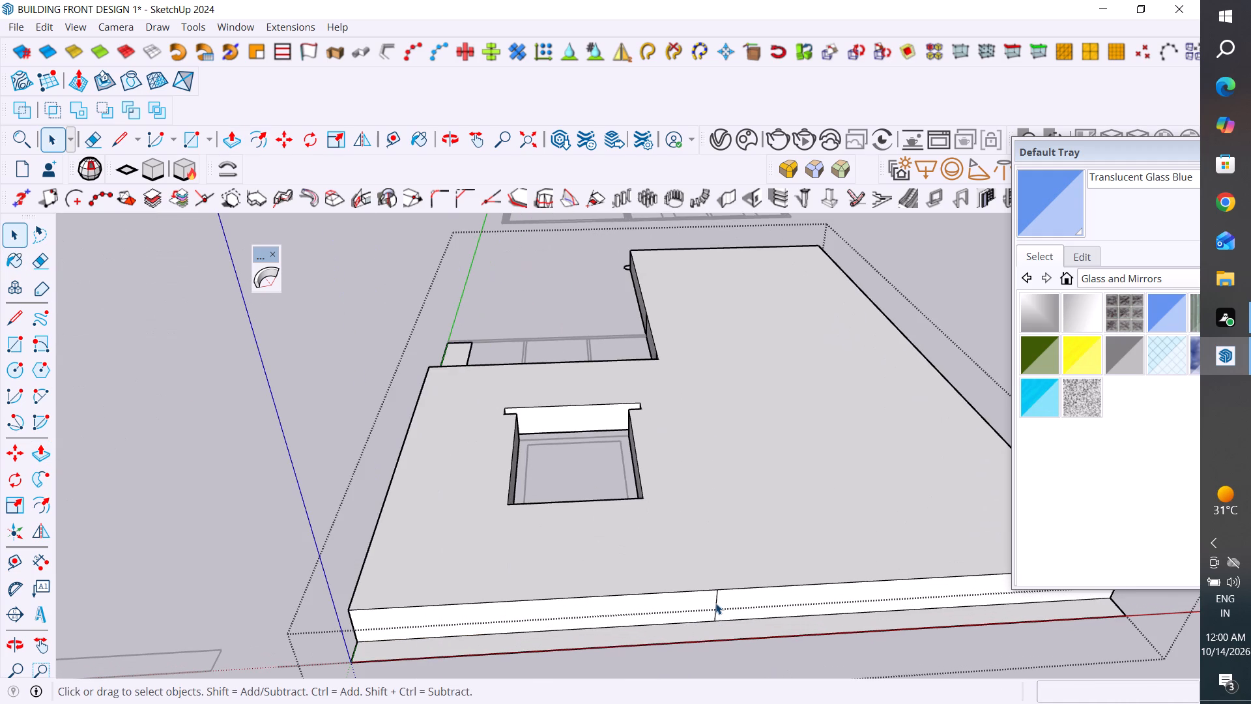
click(715, 603)
key(Delete)
Push/pull the rounded top band of the tall wall until it is flush with the extruded wall face.
middle_drag(789, 414, 783, 619)
scroll(718, 353, down, 5)
middle_drag(739, 386, 763, 703)
scroll(764, 439, up, 2)
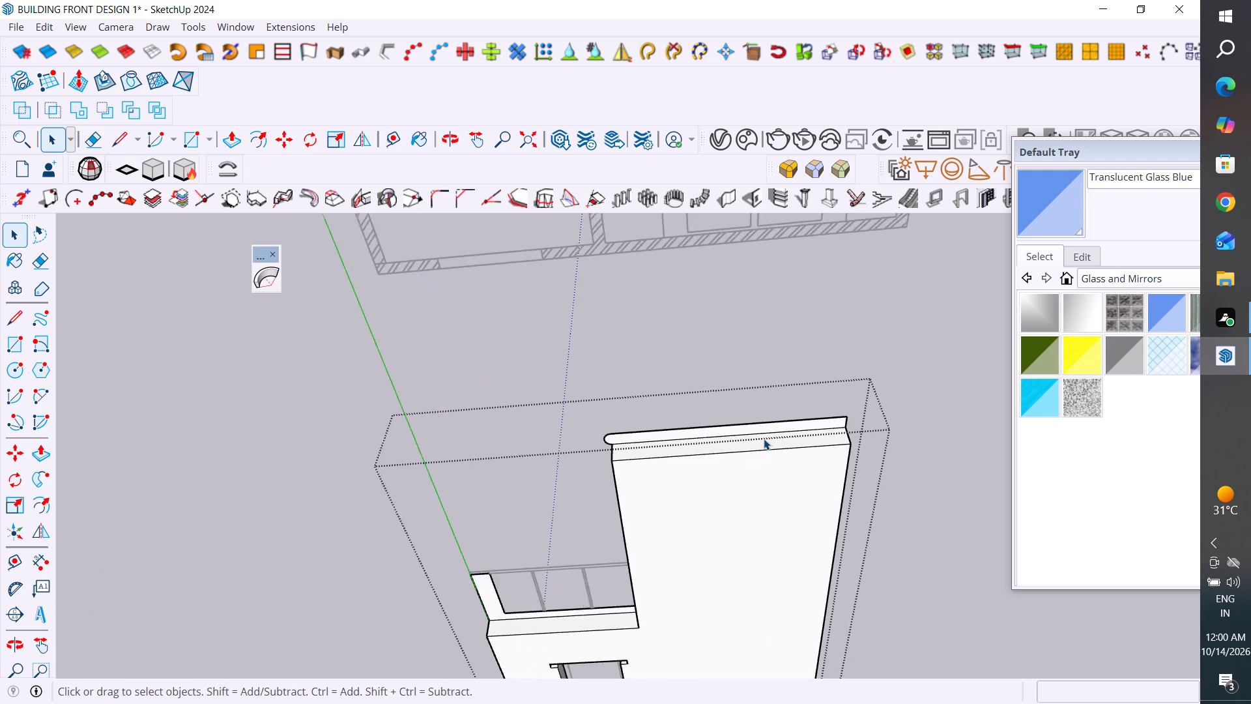
scroll(764, 439, up, 2)
click(705, 432)
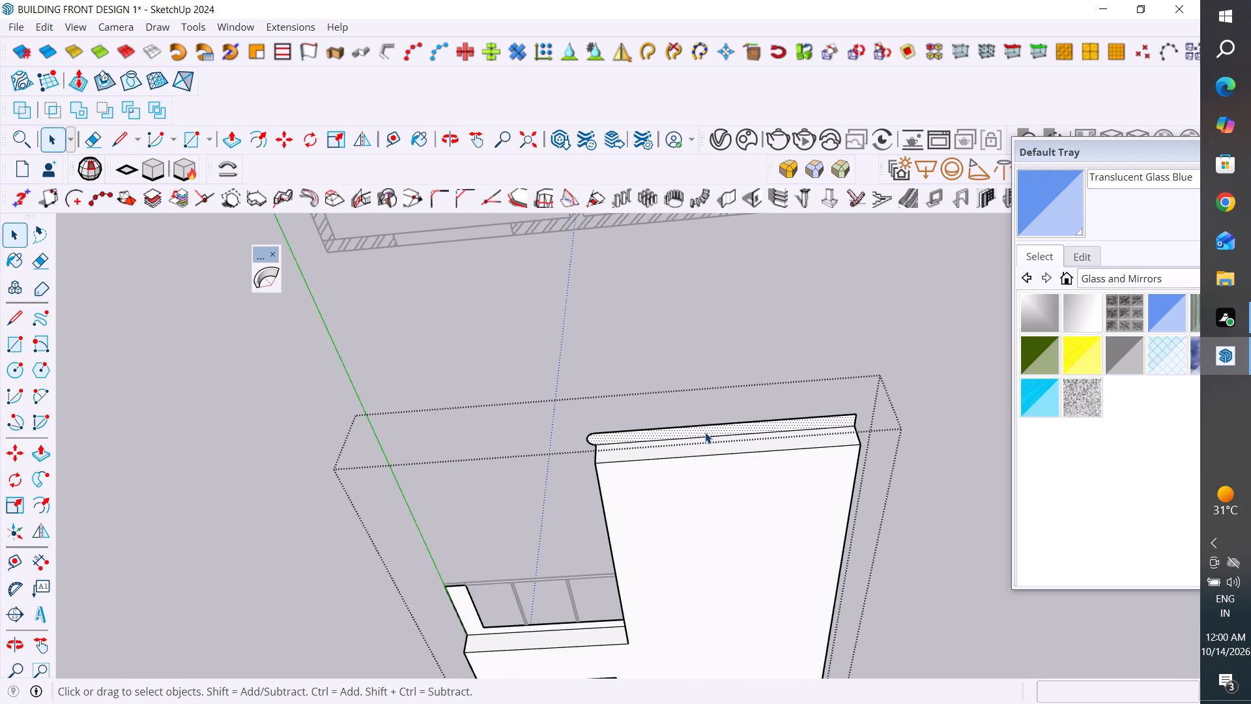
click(231, 143)
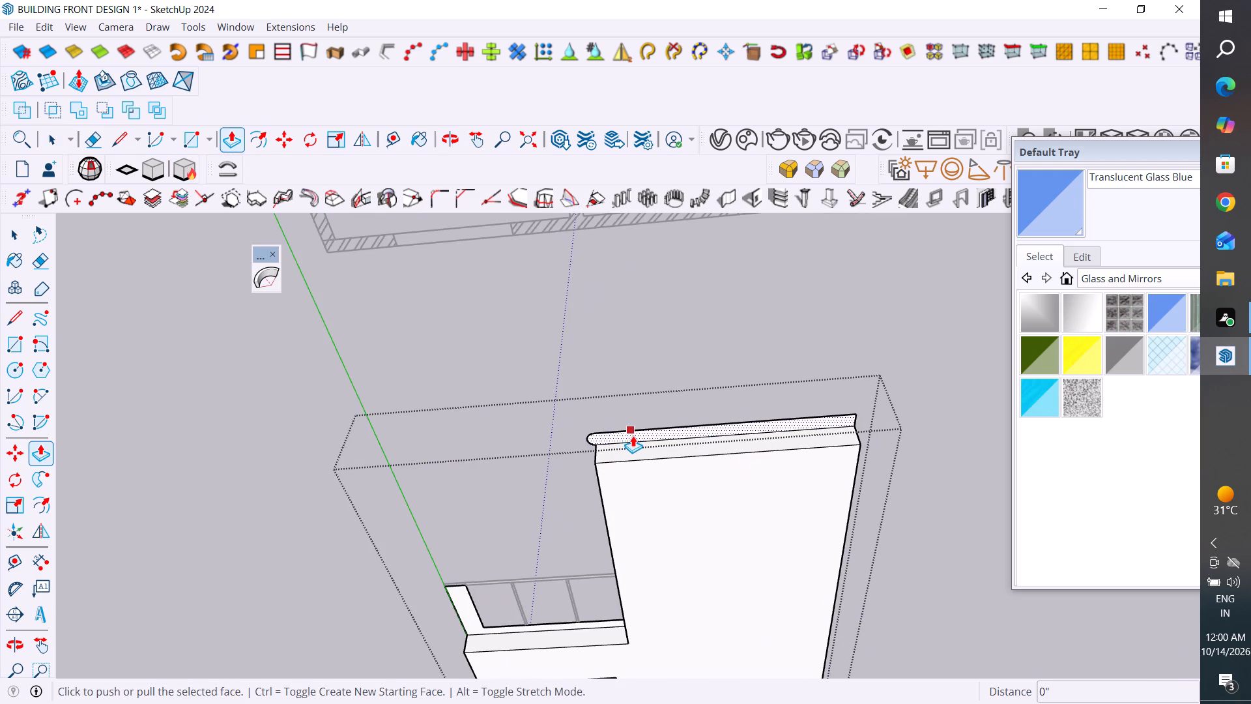
scroll(624, 434, up, 9)
click(626, 445)
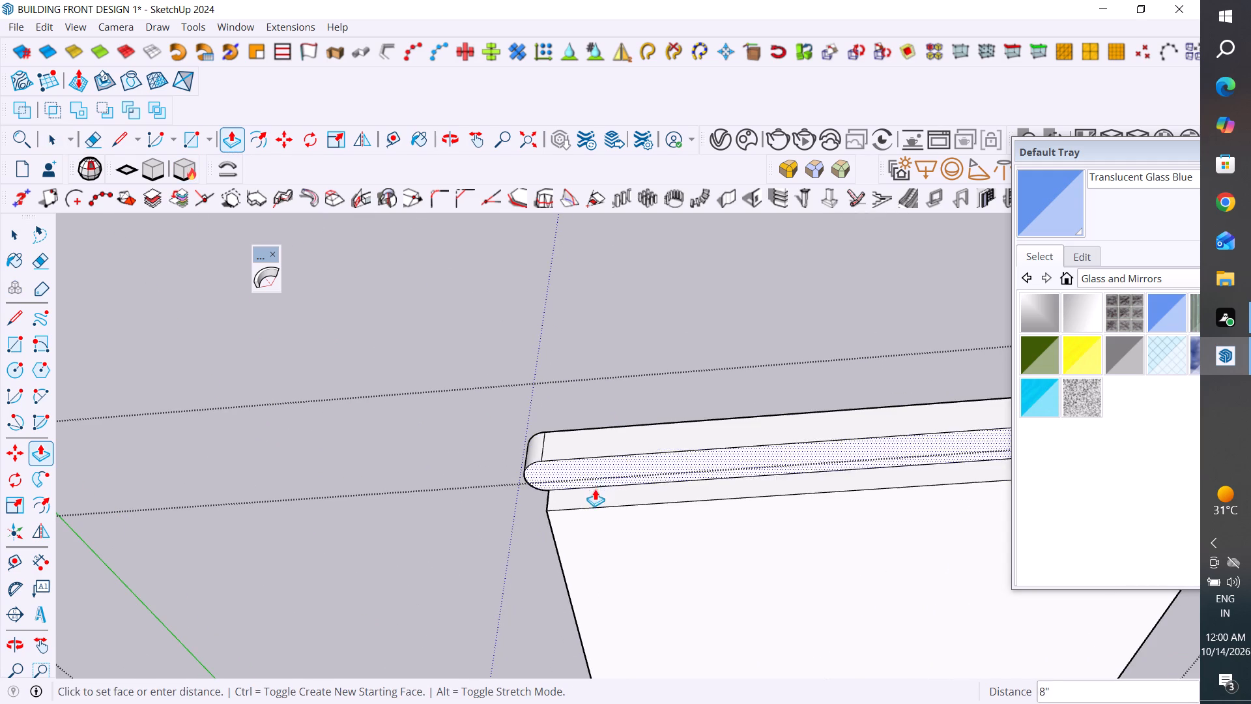
click(595, 502)
click(19, 237)
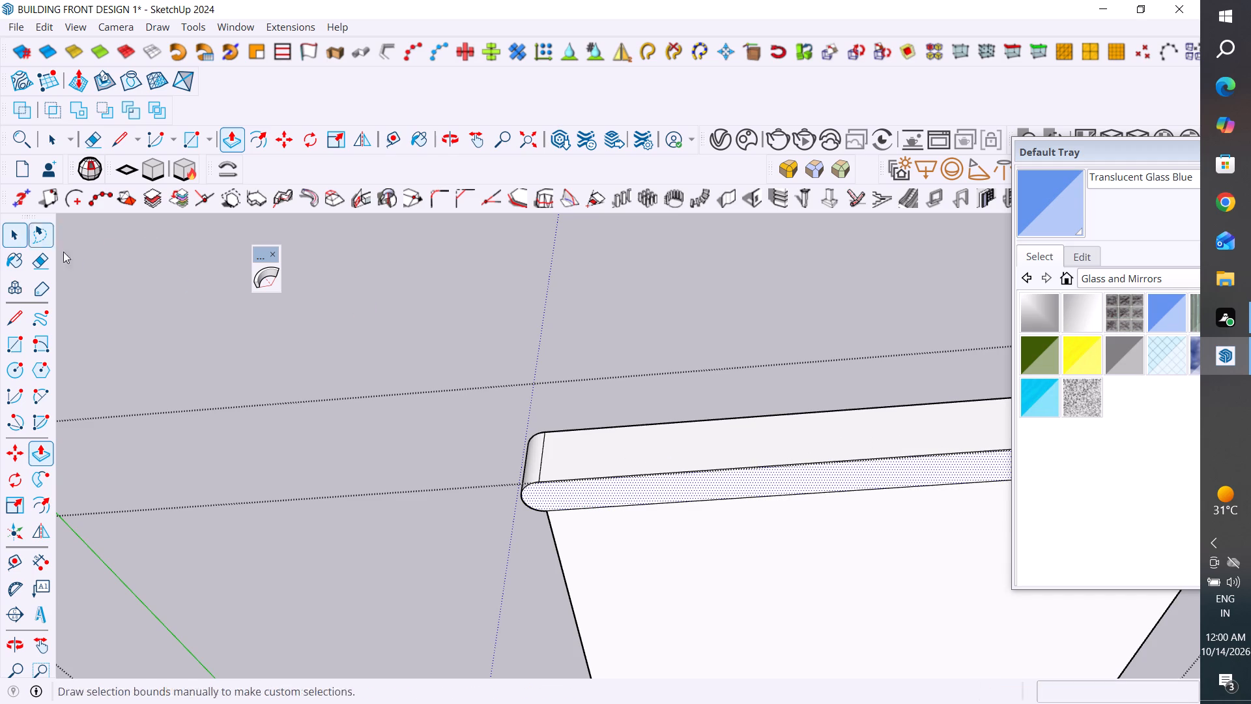
Examine the thickened wall with its window opening, railing gap and top band from several angles beside the floor plans.
scroll(594, 367, down, 11)
middle_drag(693, 501, 768, 337)
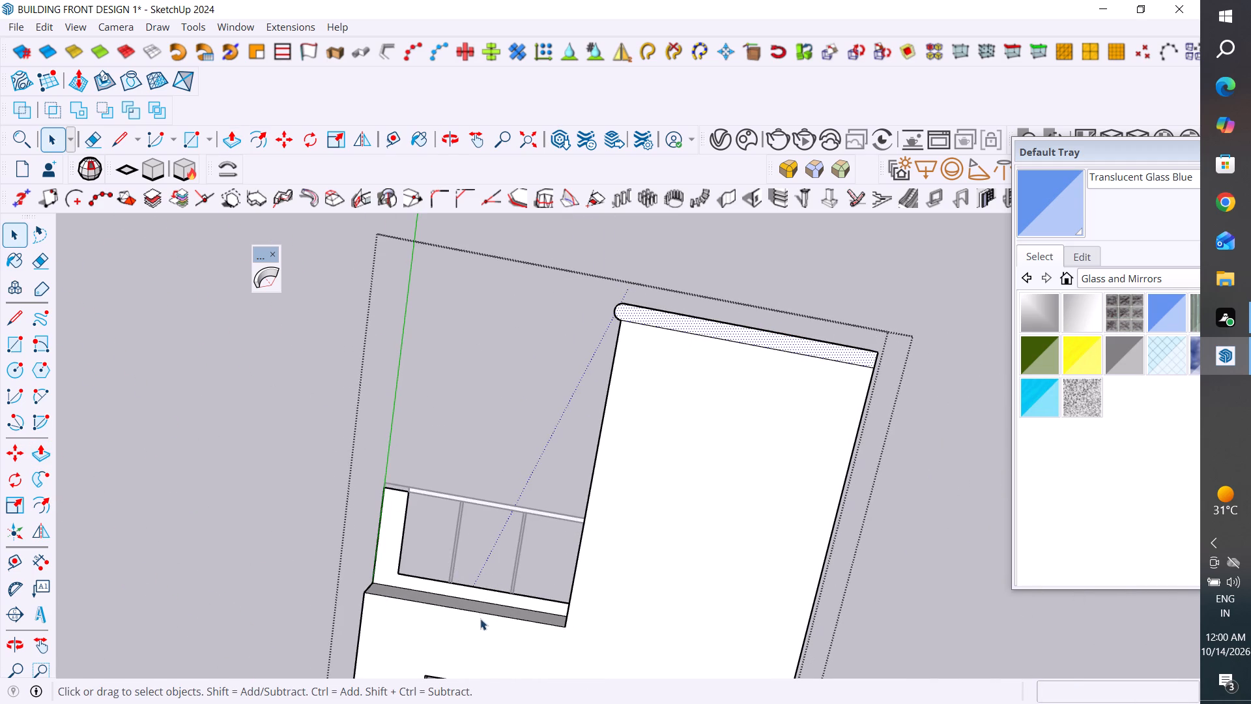
scroll(437, 611, down, 4)
middle_drag(460, 624, 567, 667)
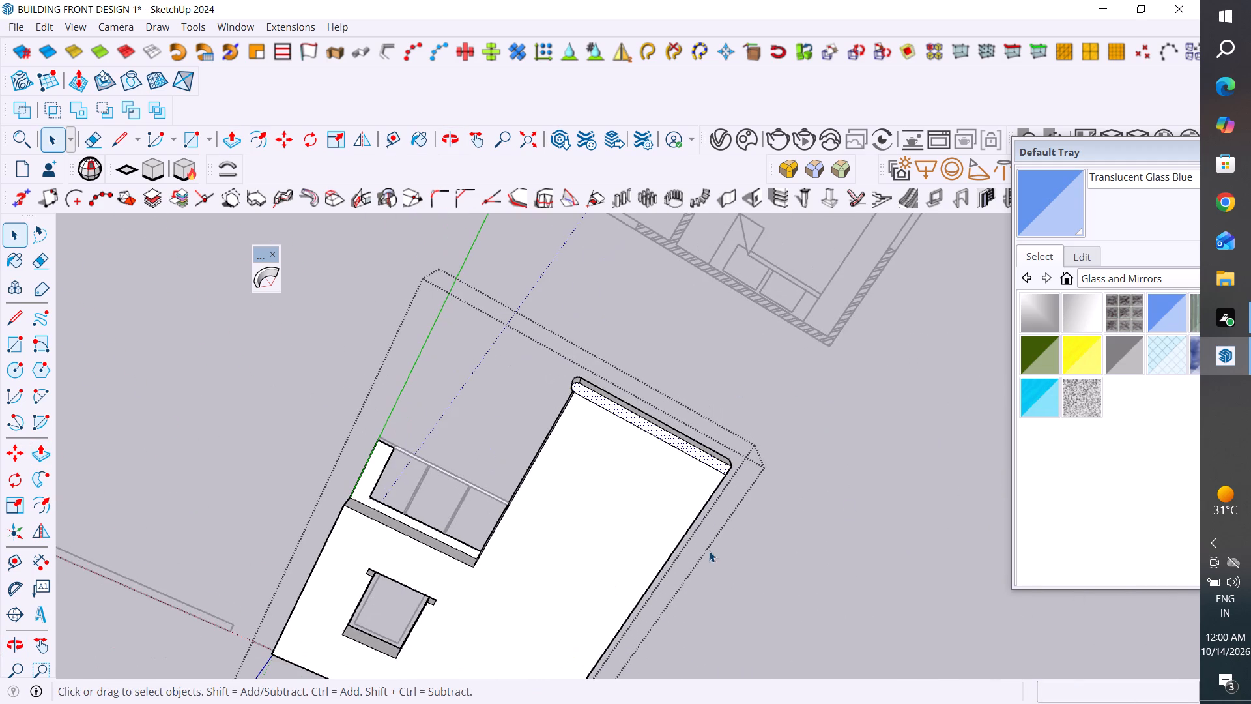
scroll(814, 466, down, 4)
middle_drag(842, 513, 621, 217)
middle_drag(616, 662, 752, 566)
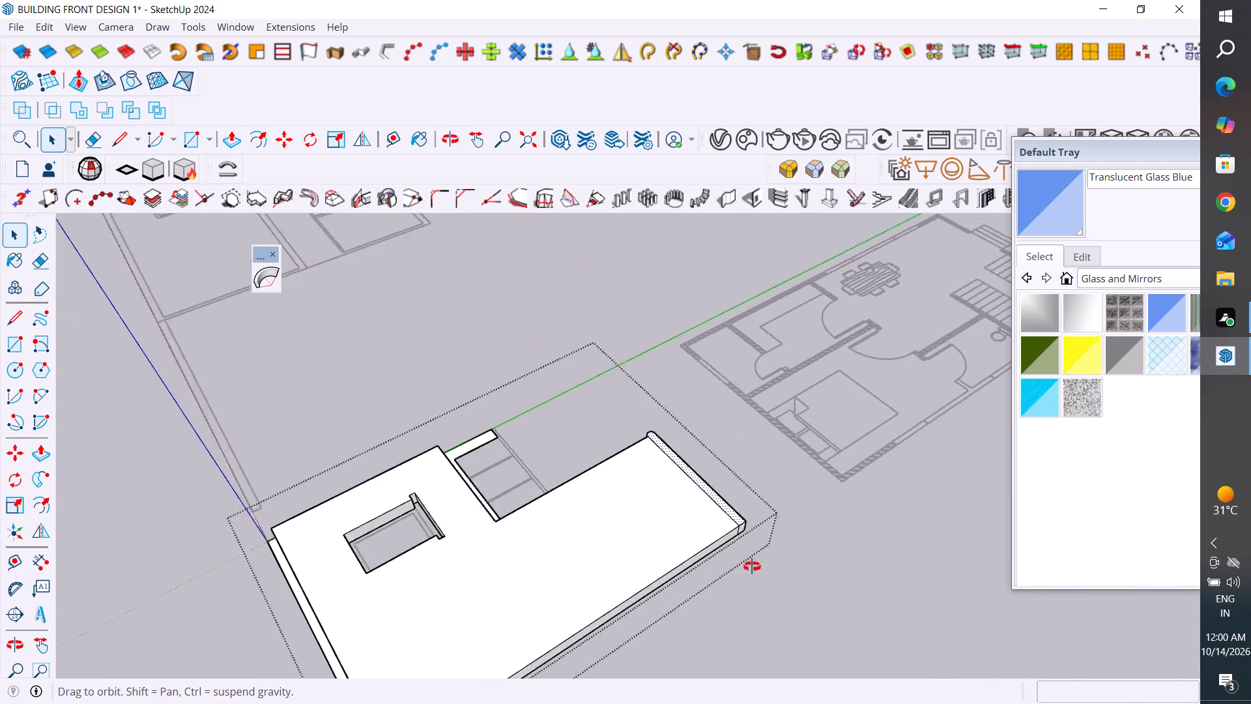
middle_drag(752, 566, 863, 360)
middle_drag(633, 396, 648, 342)
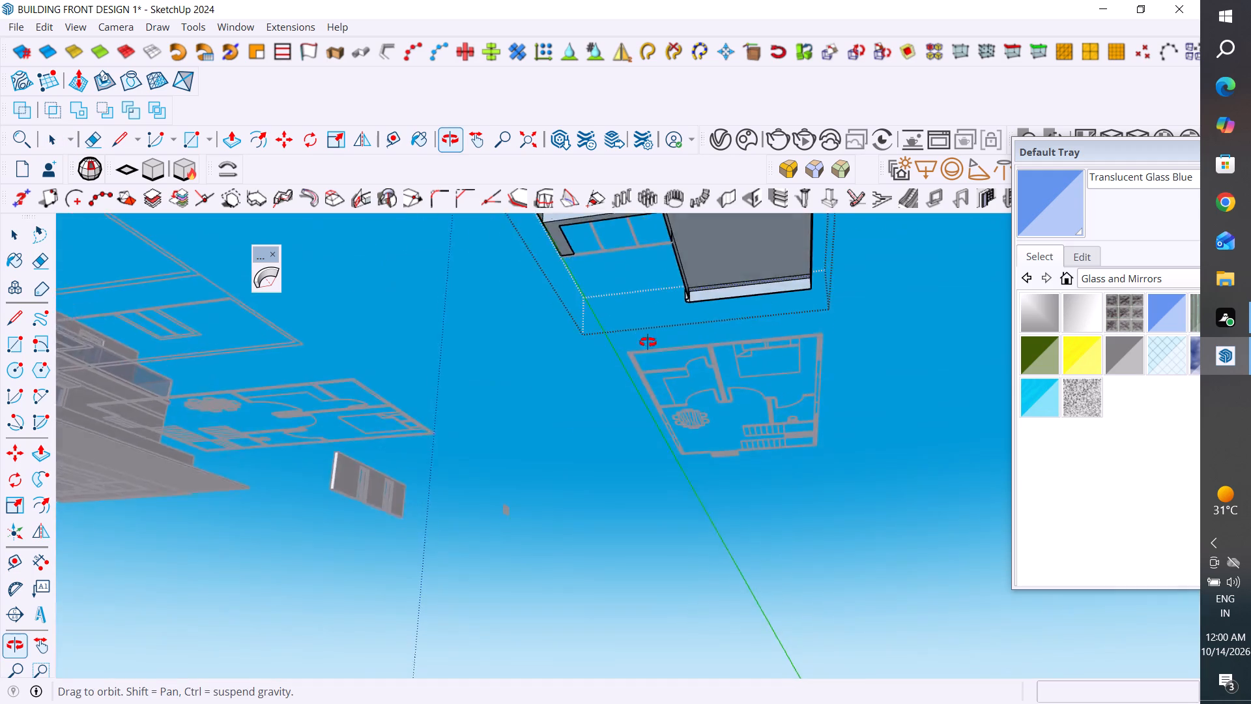
middle_drag(648, 342, 83, 599)
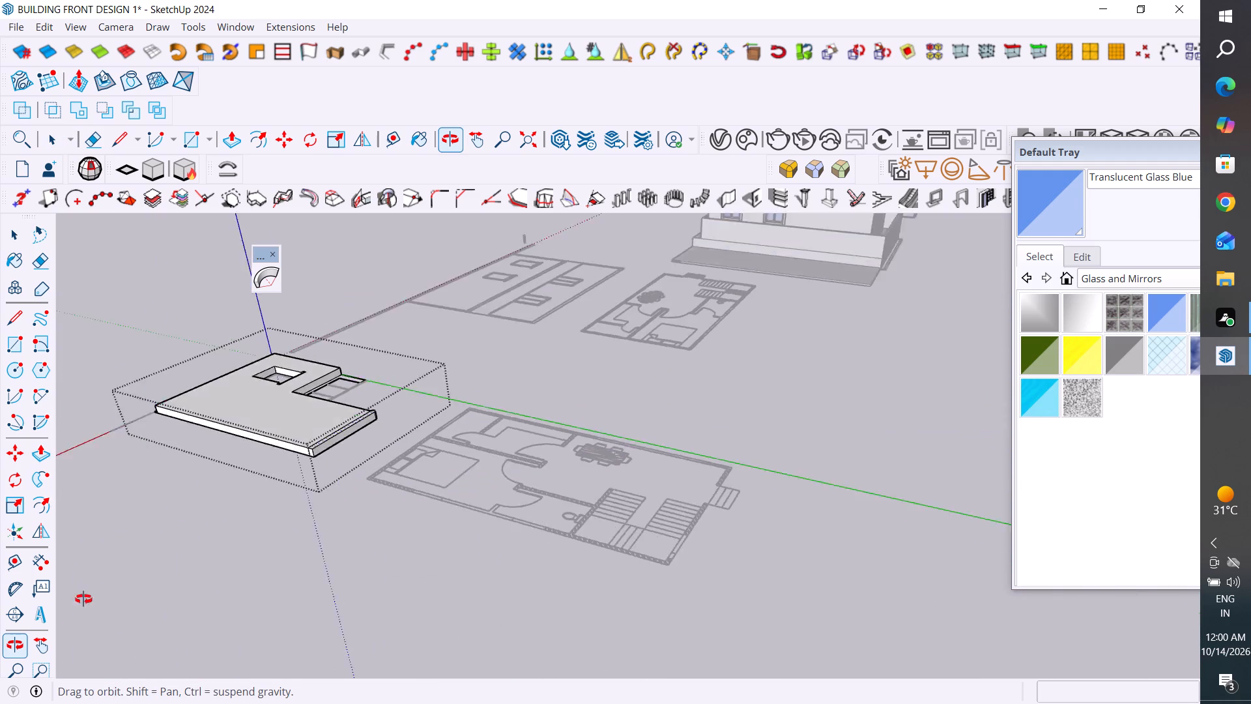
middle_drag(83, 599, 91, 699)
scroll(275, 328, down, 5)
middle_drag(247, 436, 274, 329)
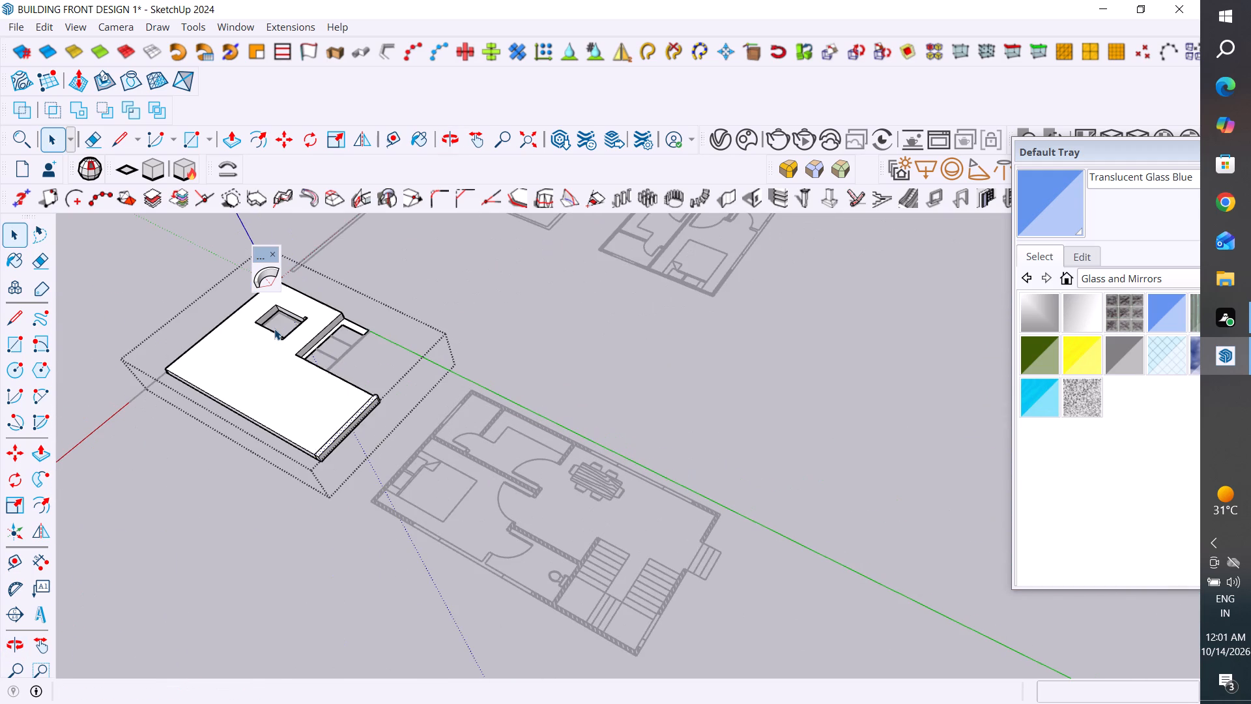
middle_drag(274, 329, 442, 529)
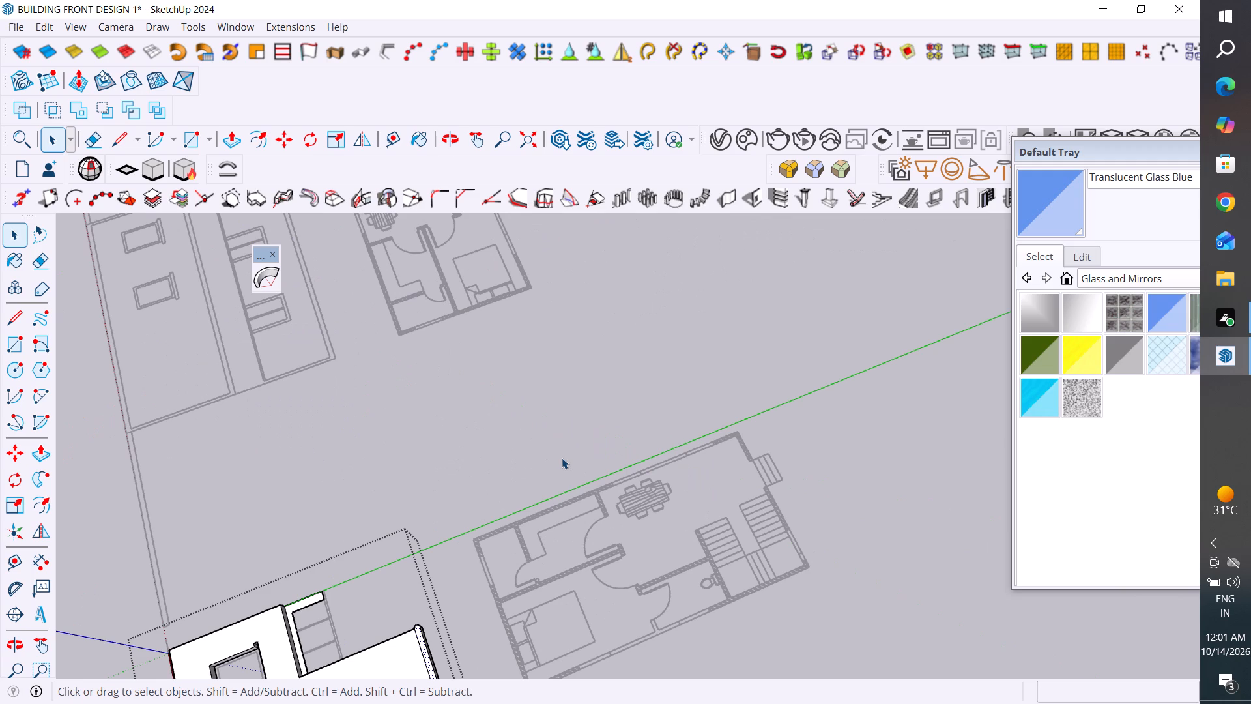
Close the wall group for editing and save the building front design model.
scroll(219, 564, down, 5)
scroll(485, 511, down, 3)
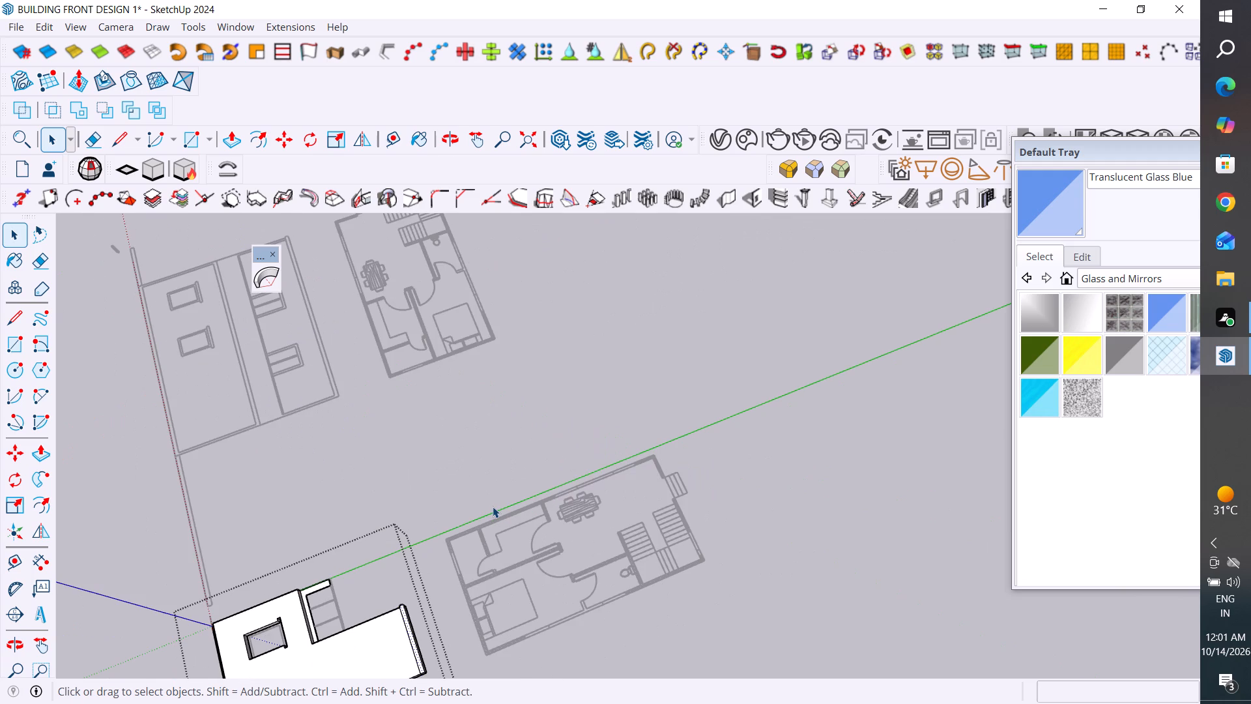
scroll(607, 375, down, 11)
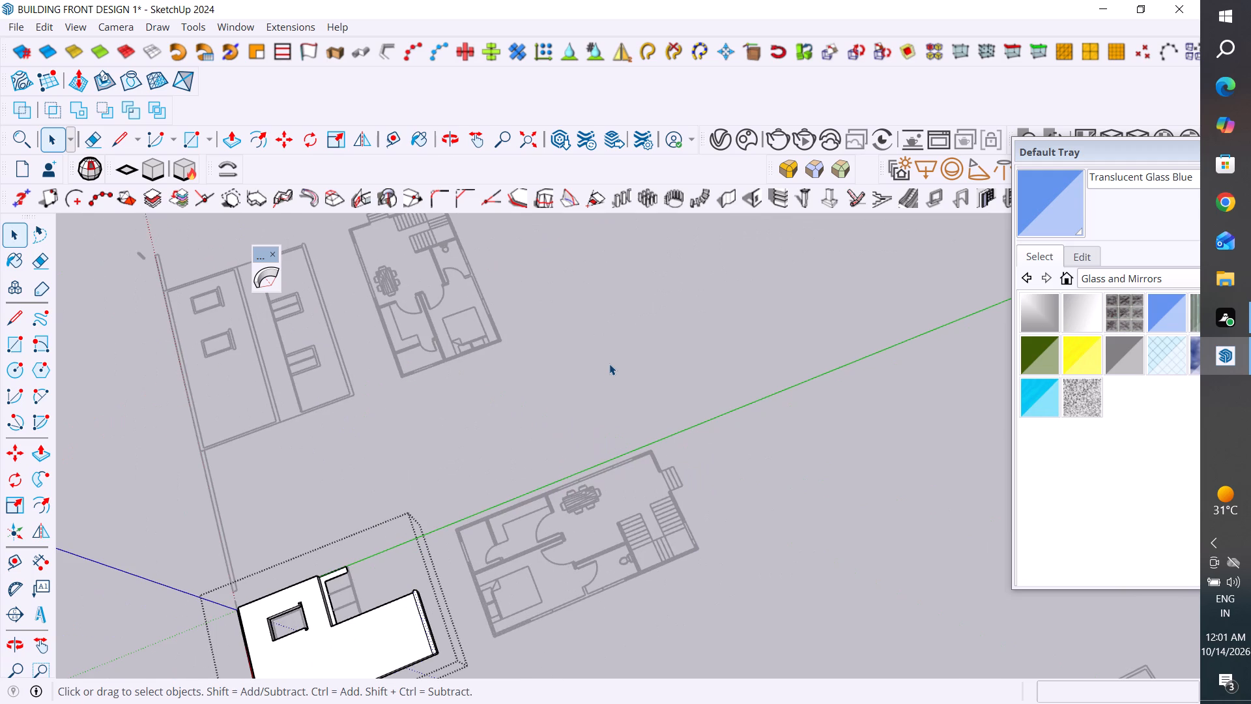
middle_drag(473, 538, 753, 465)
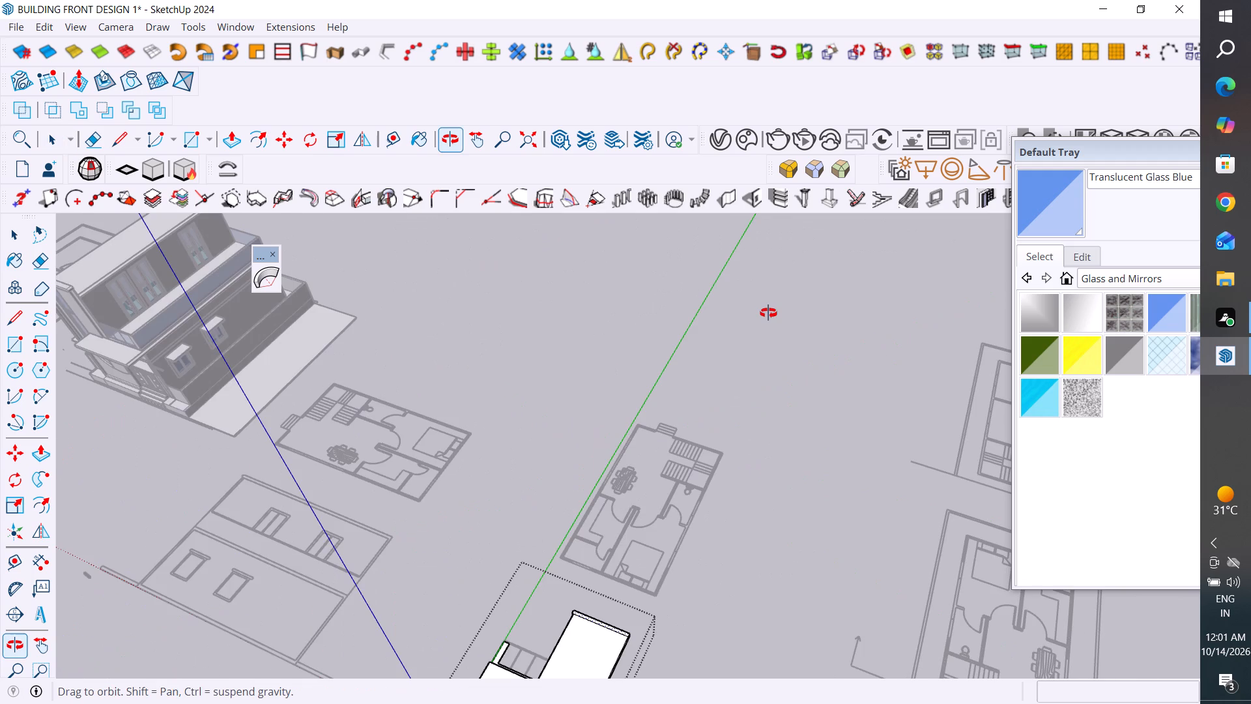
scroll(734, 359, down, 9)
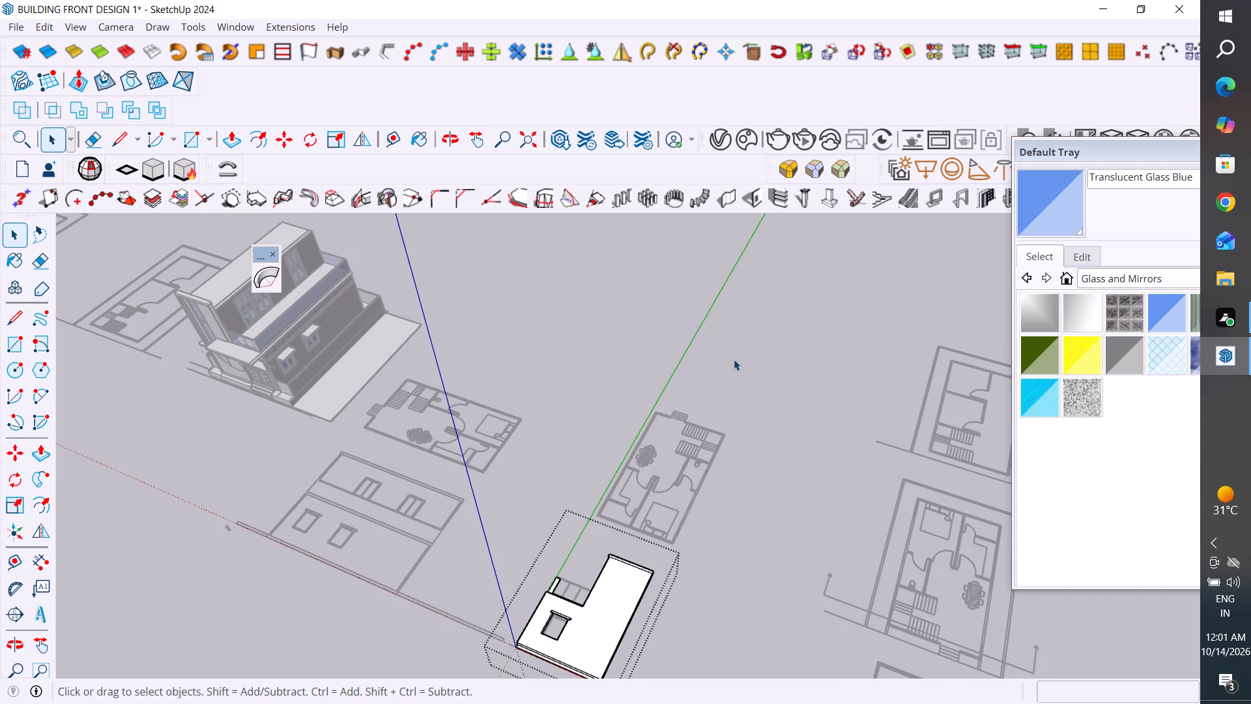
scroll(734, 359, down, 5)
click(710, 366)
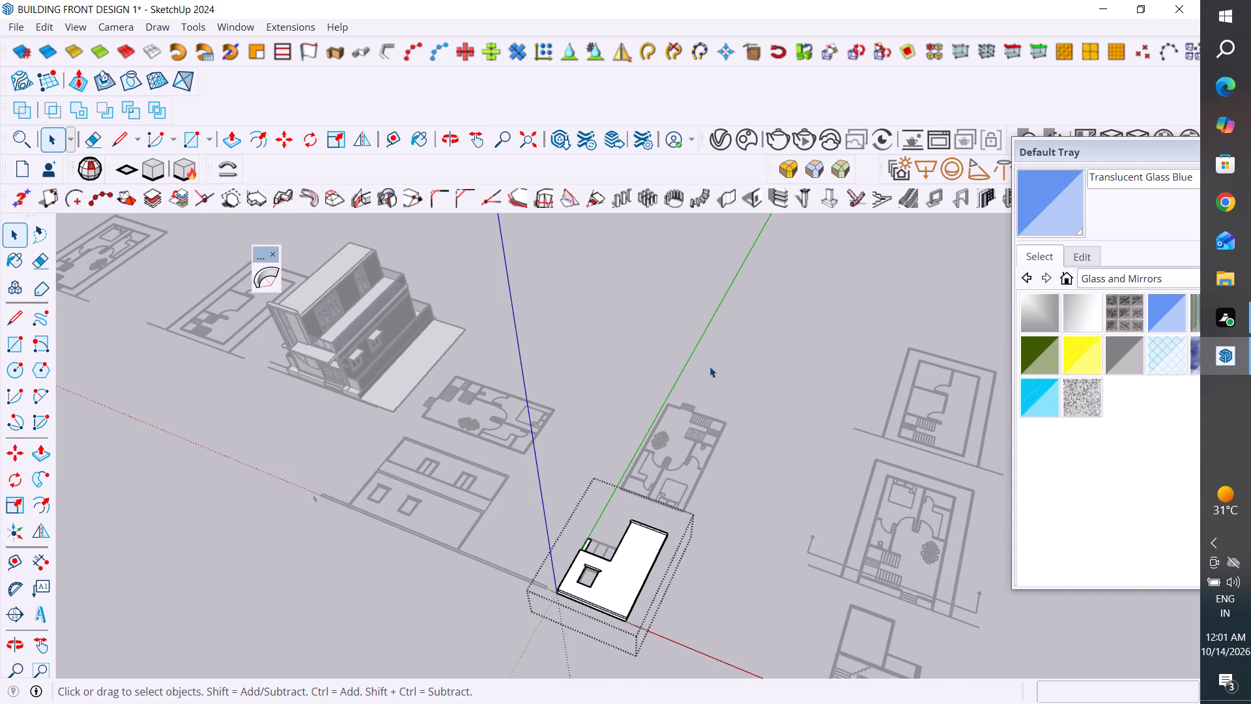
click(16, 20)
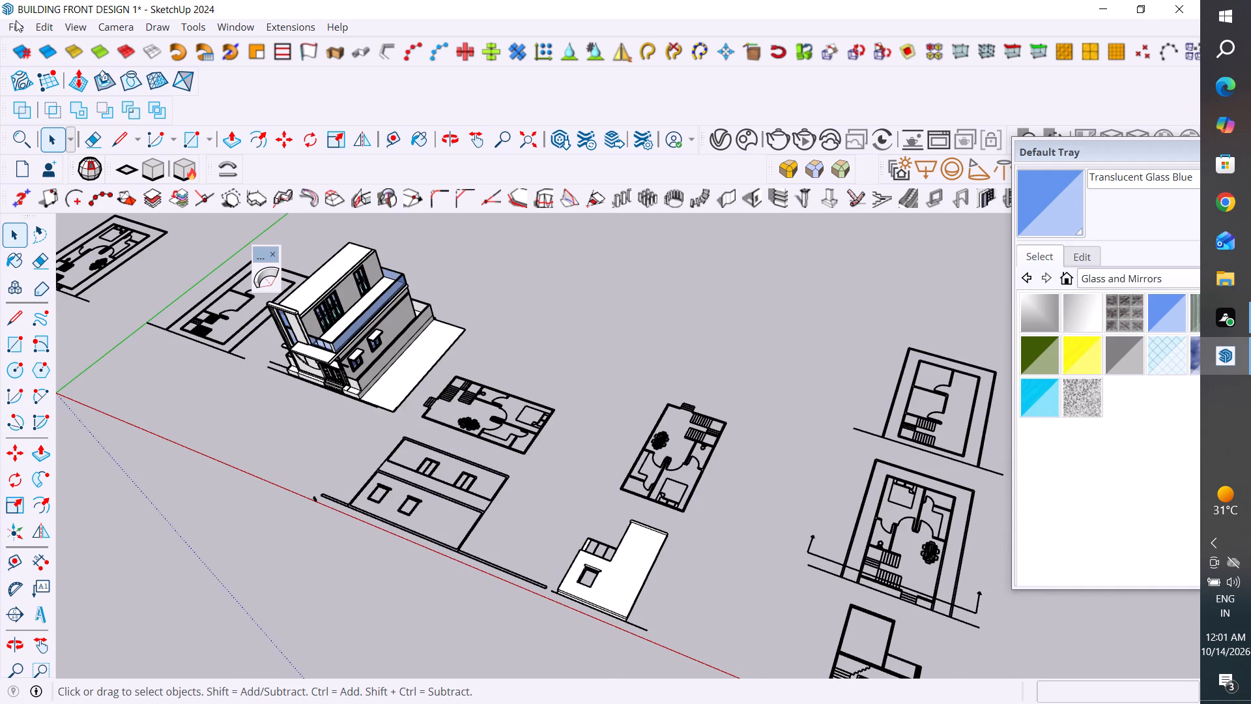
click(40, 111)
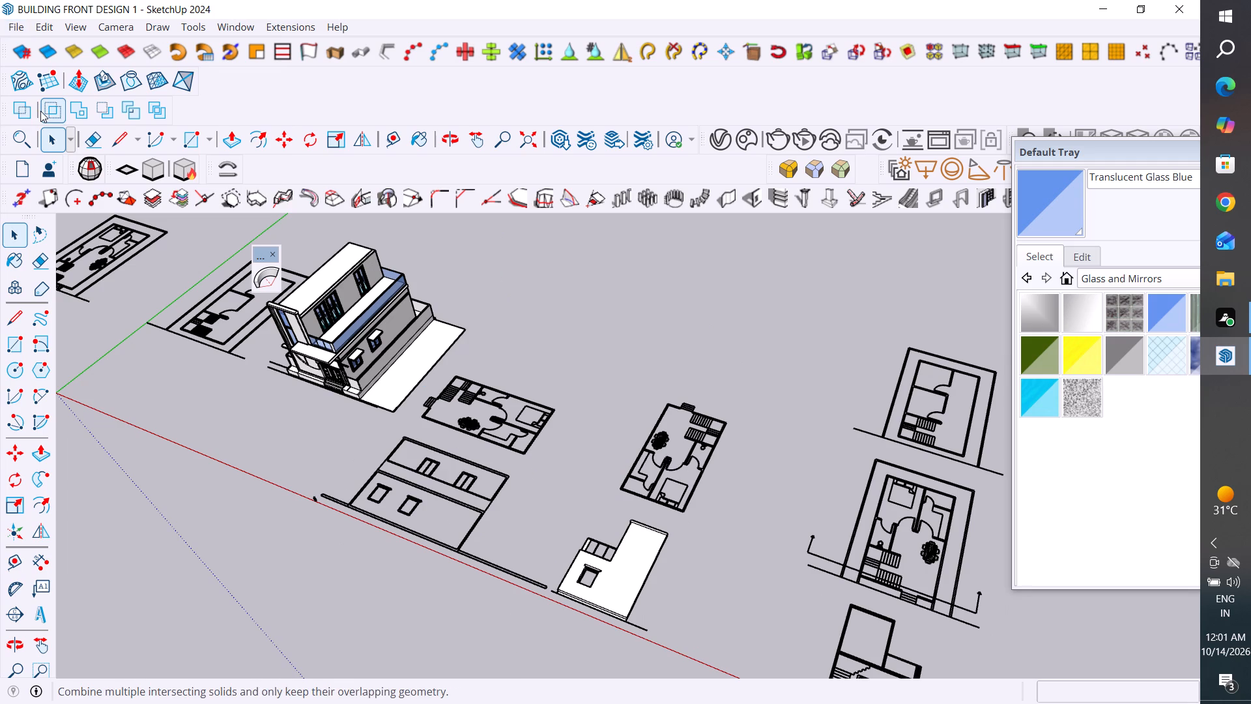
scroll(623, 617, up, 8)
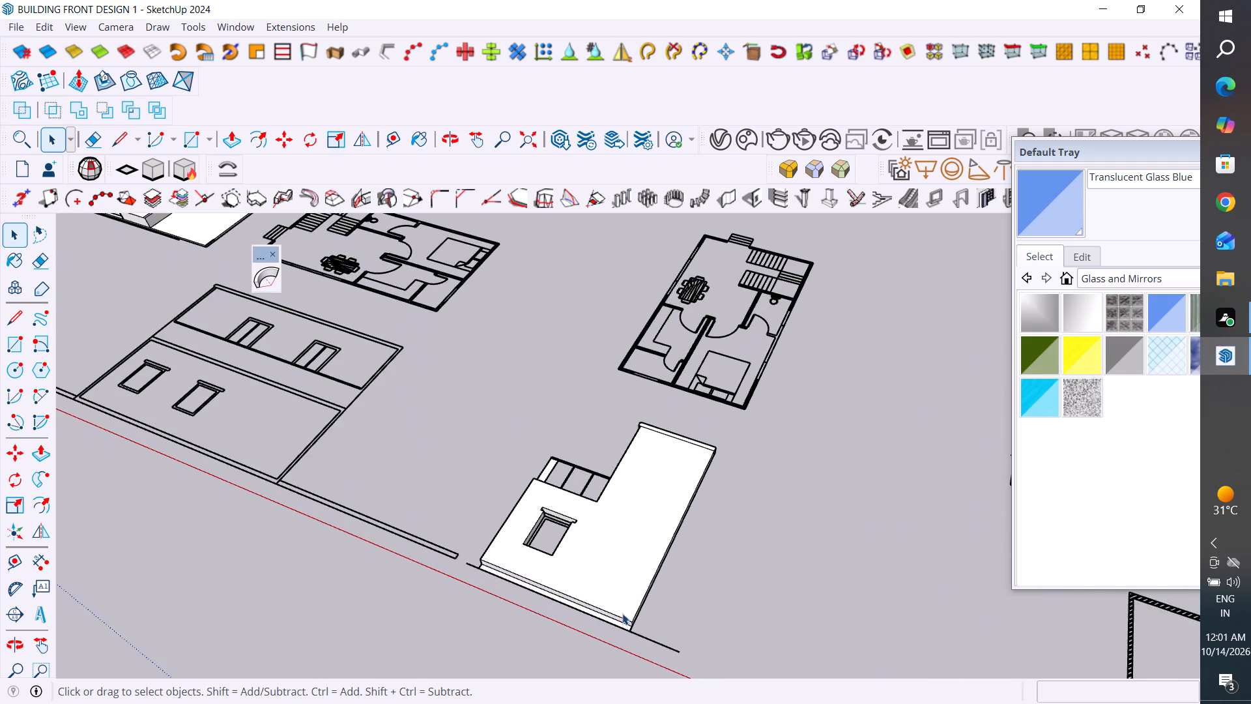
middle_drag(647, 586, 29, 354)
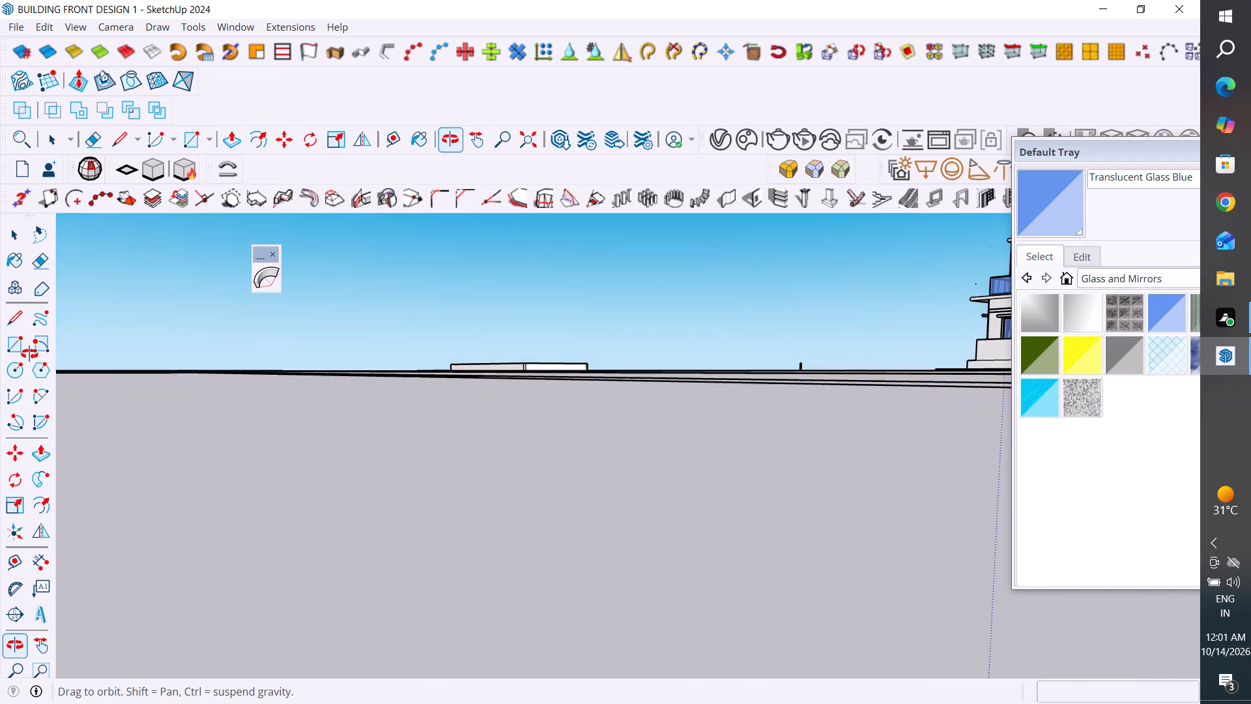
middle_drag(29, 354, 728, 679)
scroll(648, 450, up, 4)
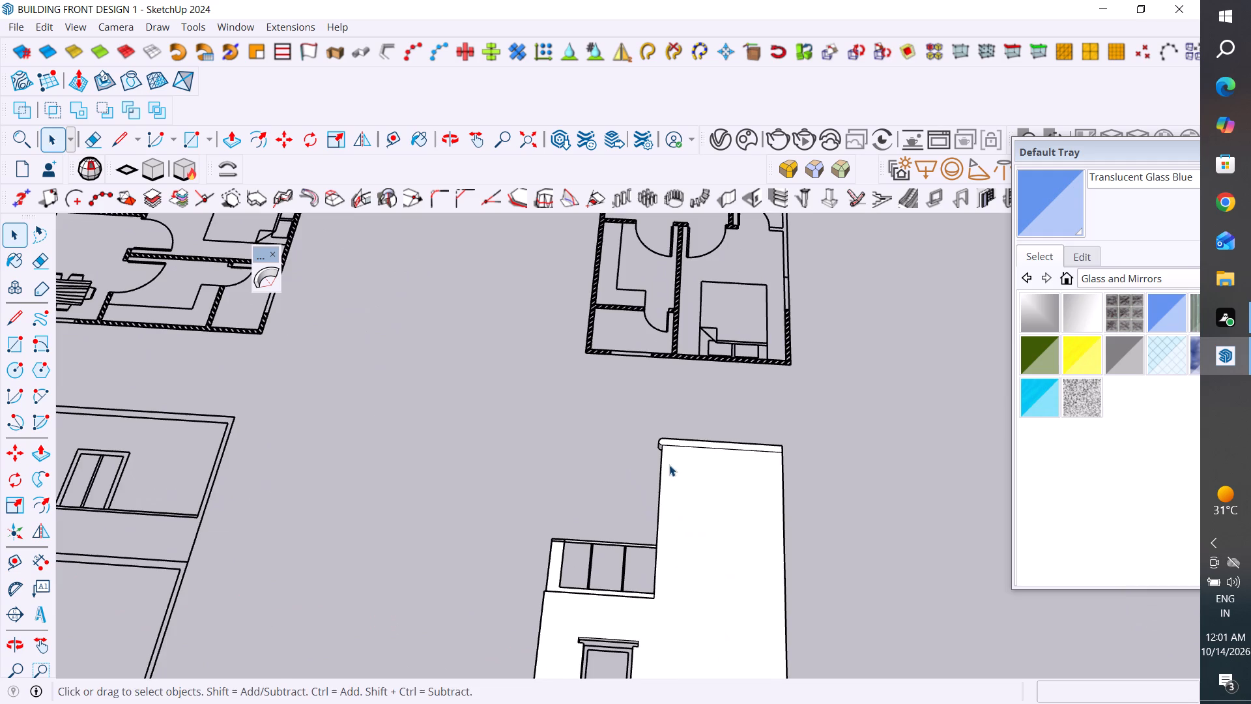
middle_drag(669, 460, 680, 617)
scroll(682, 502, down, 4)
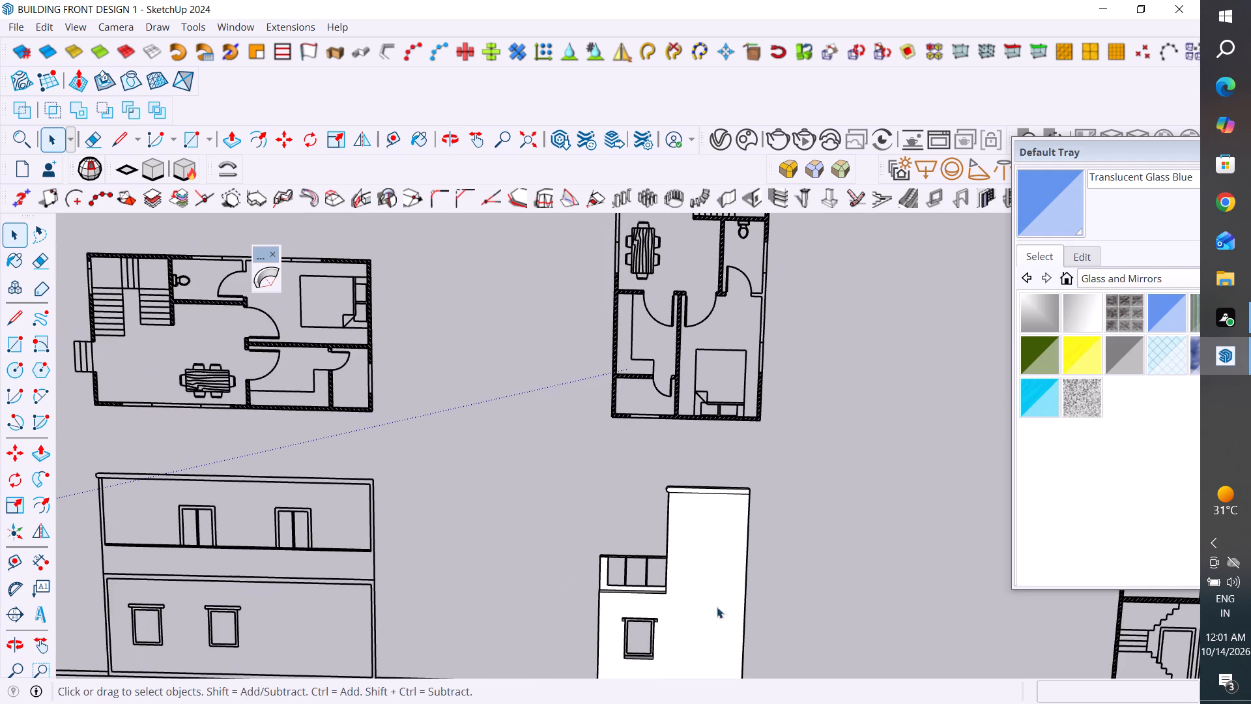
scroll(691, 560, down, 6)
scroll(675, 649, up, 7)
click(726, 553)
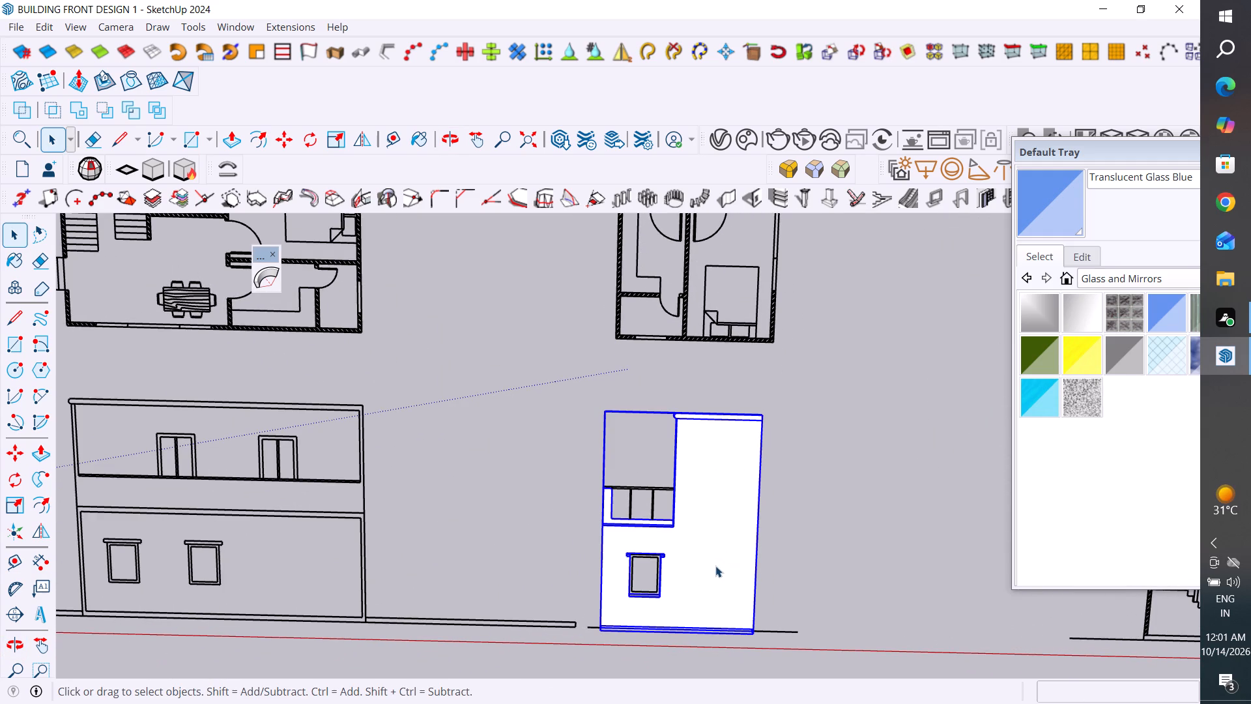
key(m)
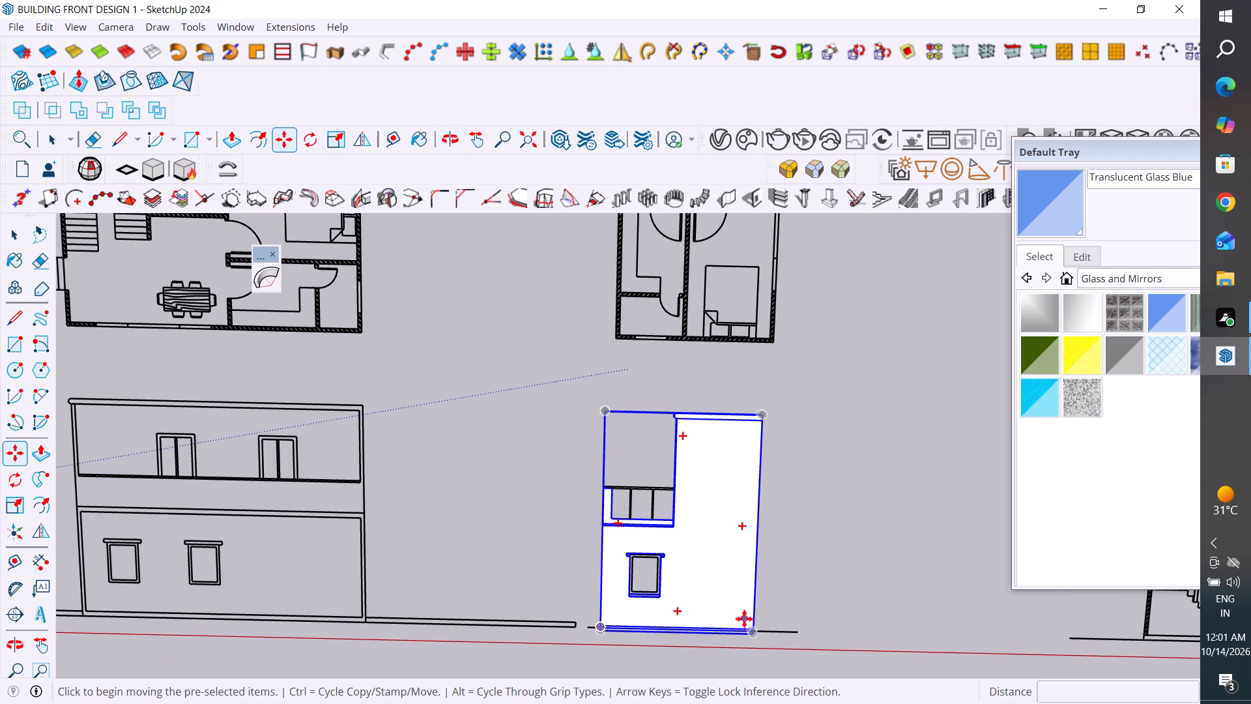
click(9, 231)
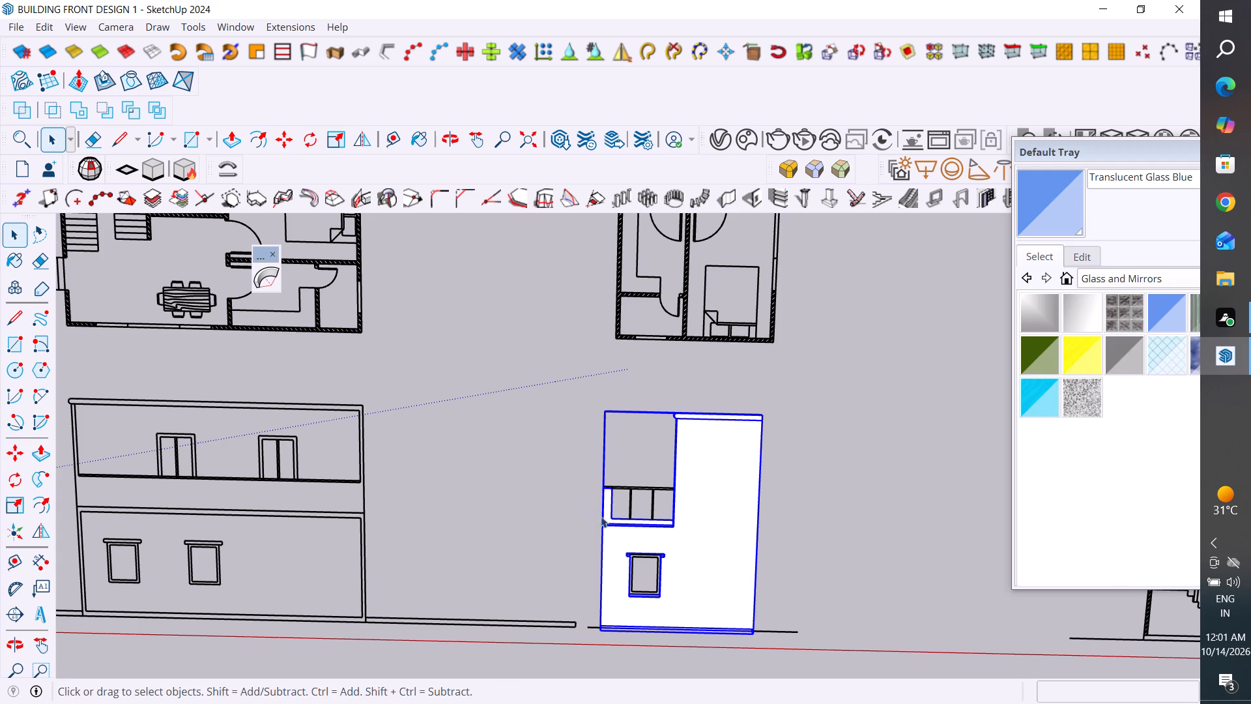
Open the wall group and push/pull the L-shaped parapet face around the railing gap by 10", flush with the wall below.
scroll(601, 516, up, 9)
middle_drag(725, 448, 723, 546)
click(691, 420)
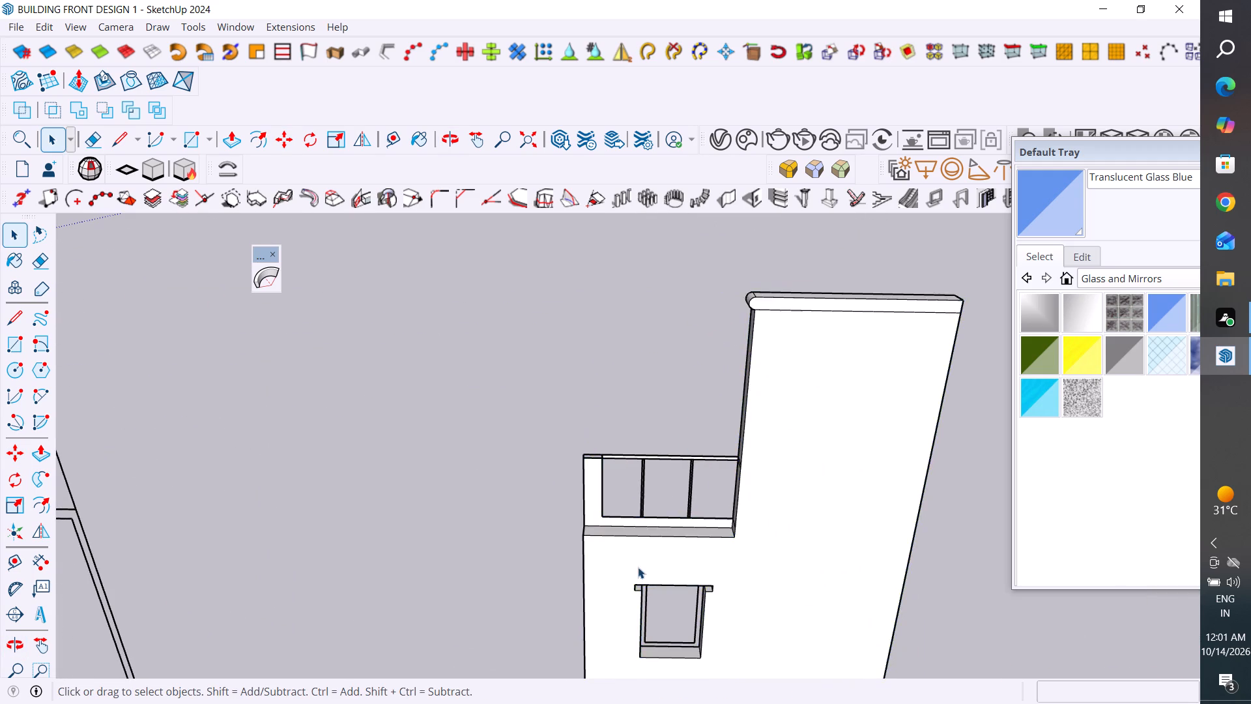
scroll(649, 549, up, 7)
double_click(655, 503)
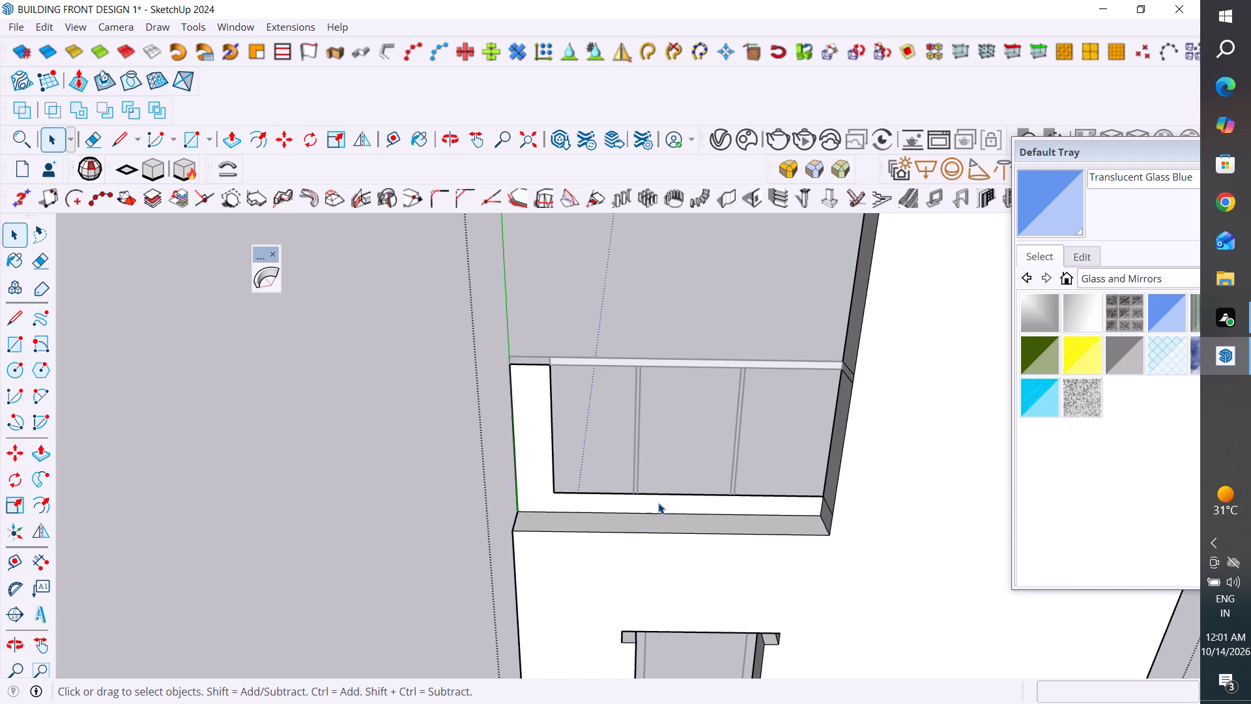
double_click(658, 503)
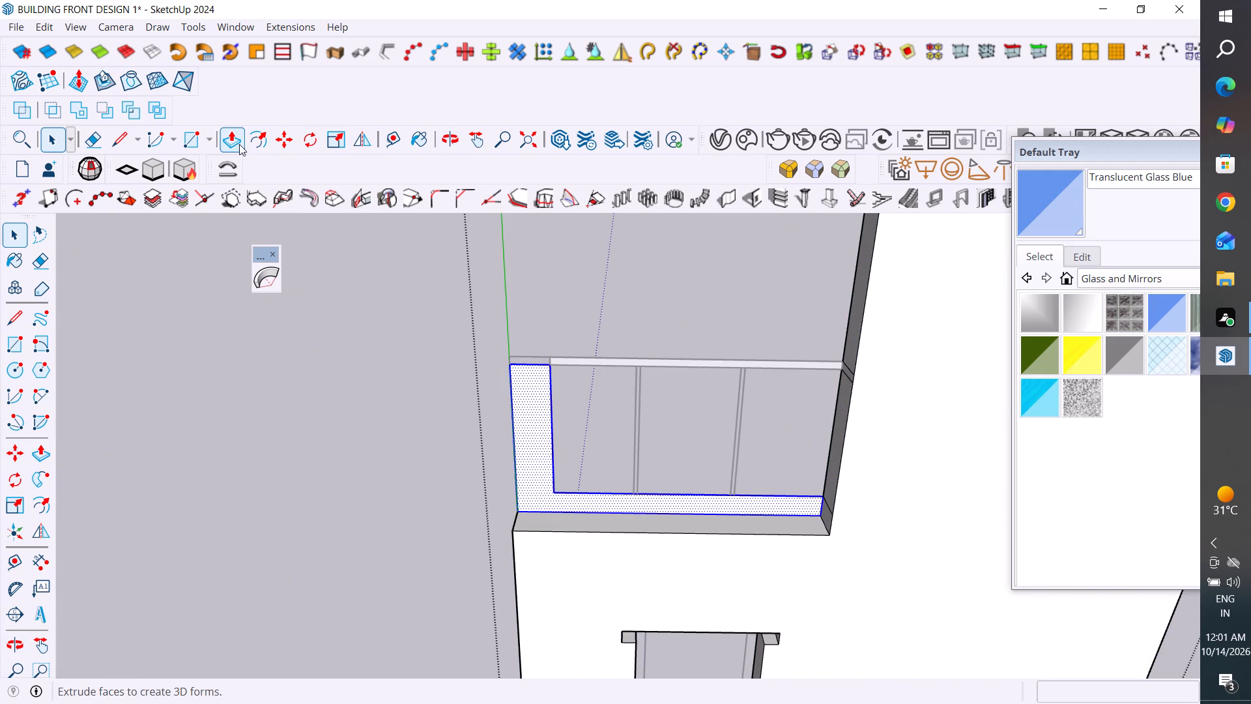
click(238, 144)
click(541, 497)
click(521, 525)
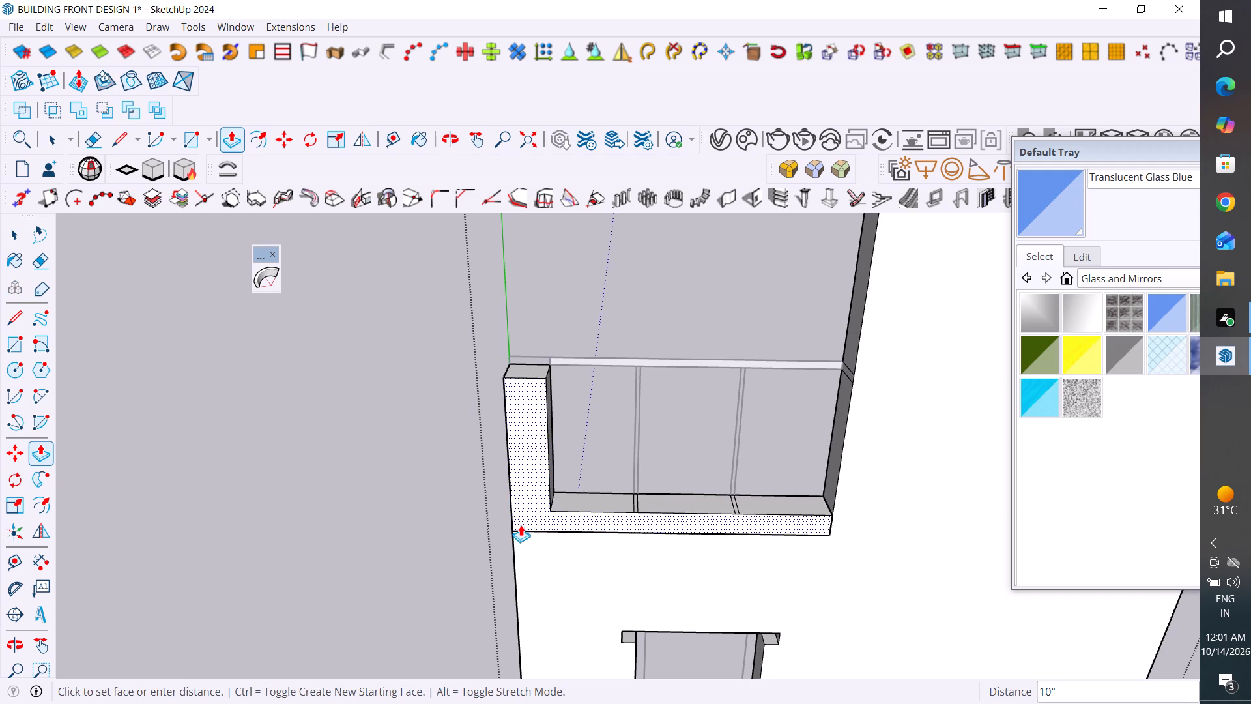
click(12, 231)
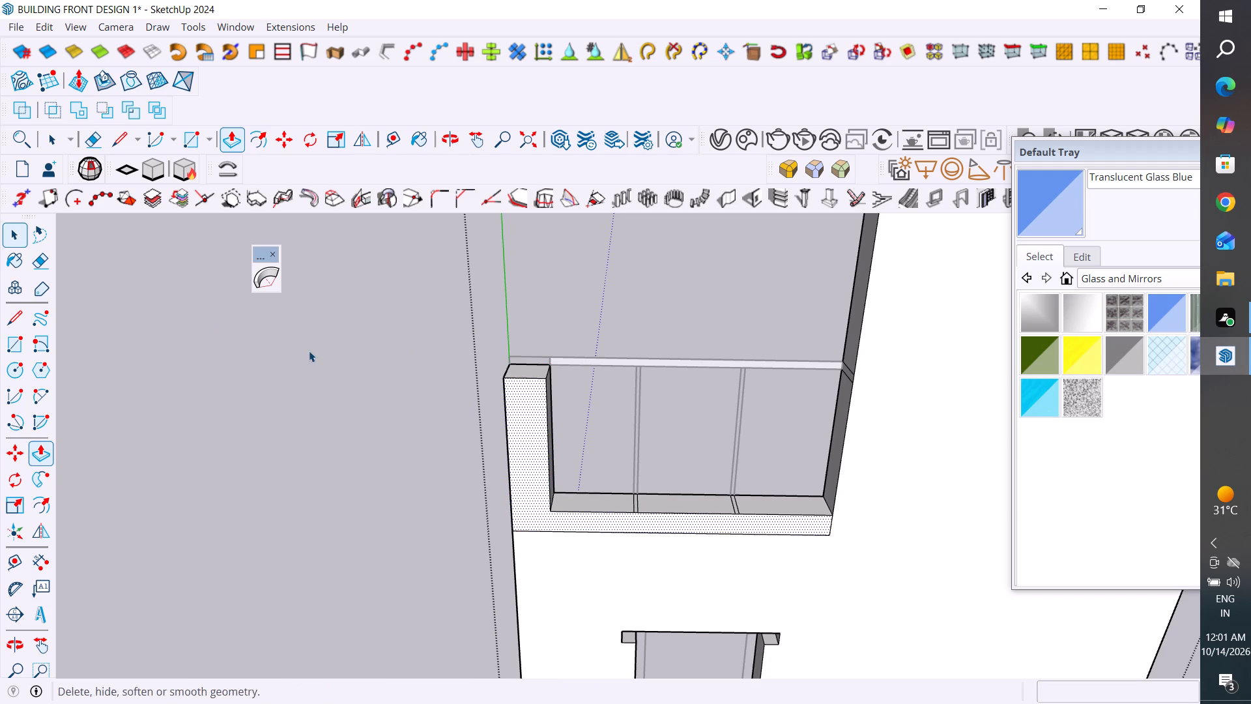
click(309, 351)
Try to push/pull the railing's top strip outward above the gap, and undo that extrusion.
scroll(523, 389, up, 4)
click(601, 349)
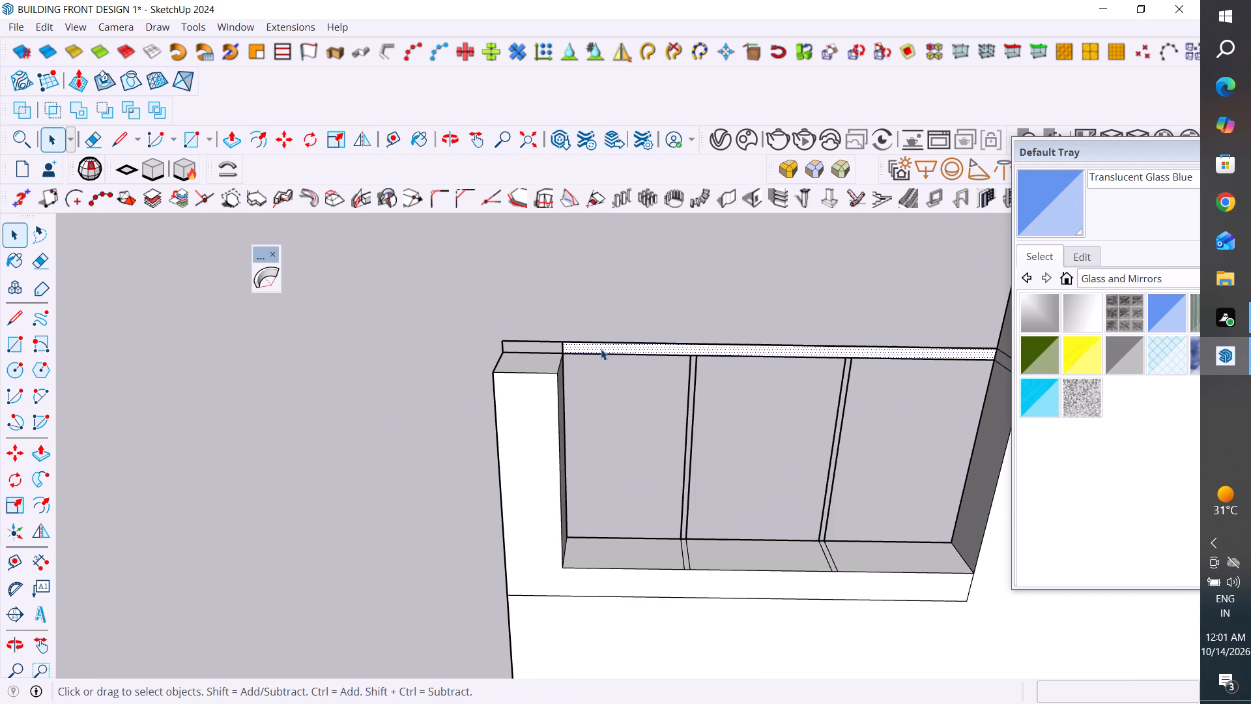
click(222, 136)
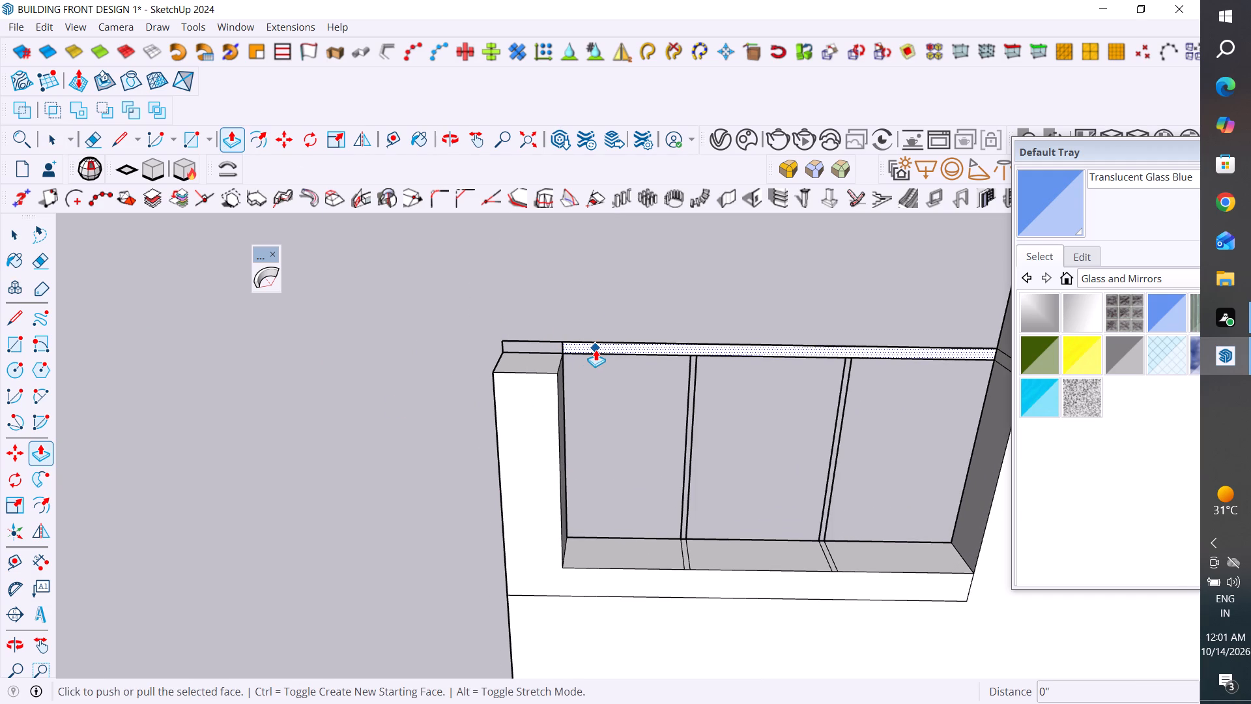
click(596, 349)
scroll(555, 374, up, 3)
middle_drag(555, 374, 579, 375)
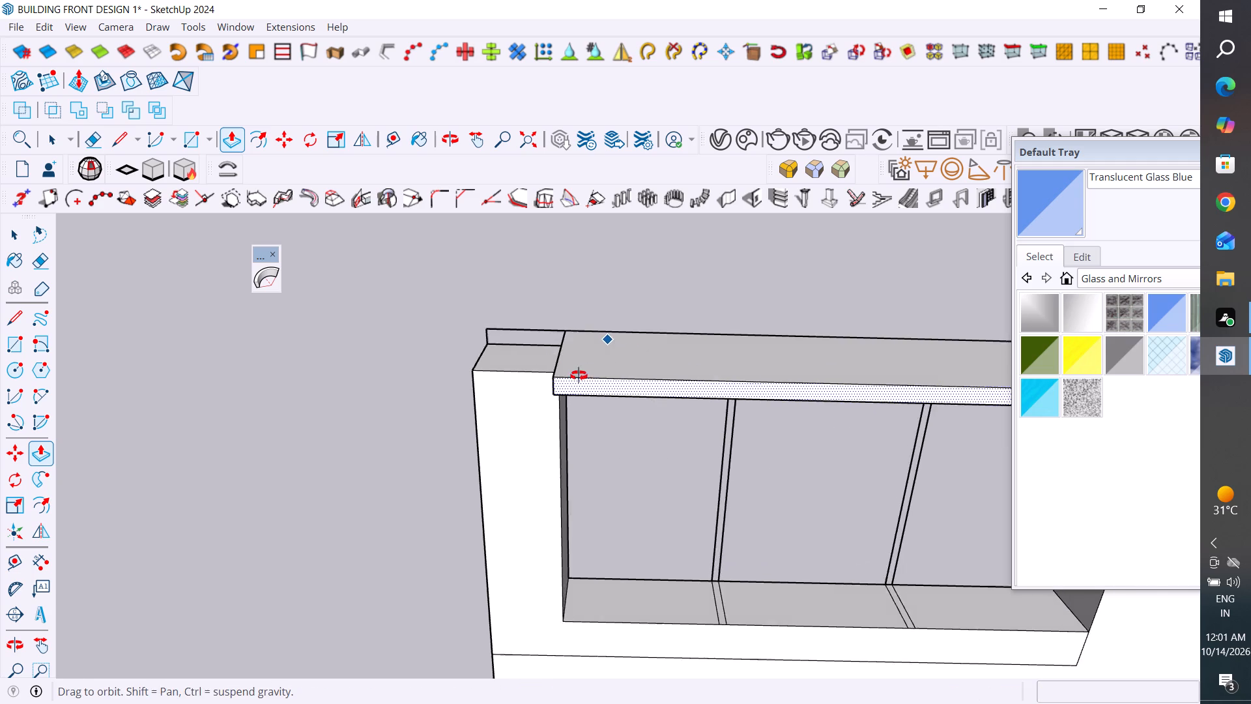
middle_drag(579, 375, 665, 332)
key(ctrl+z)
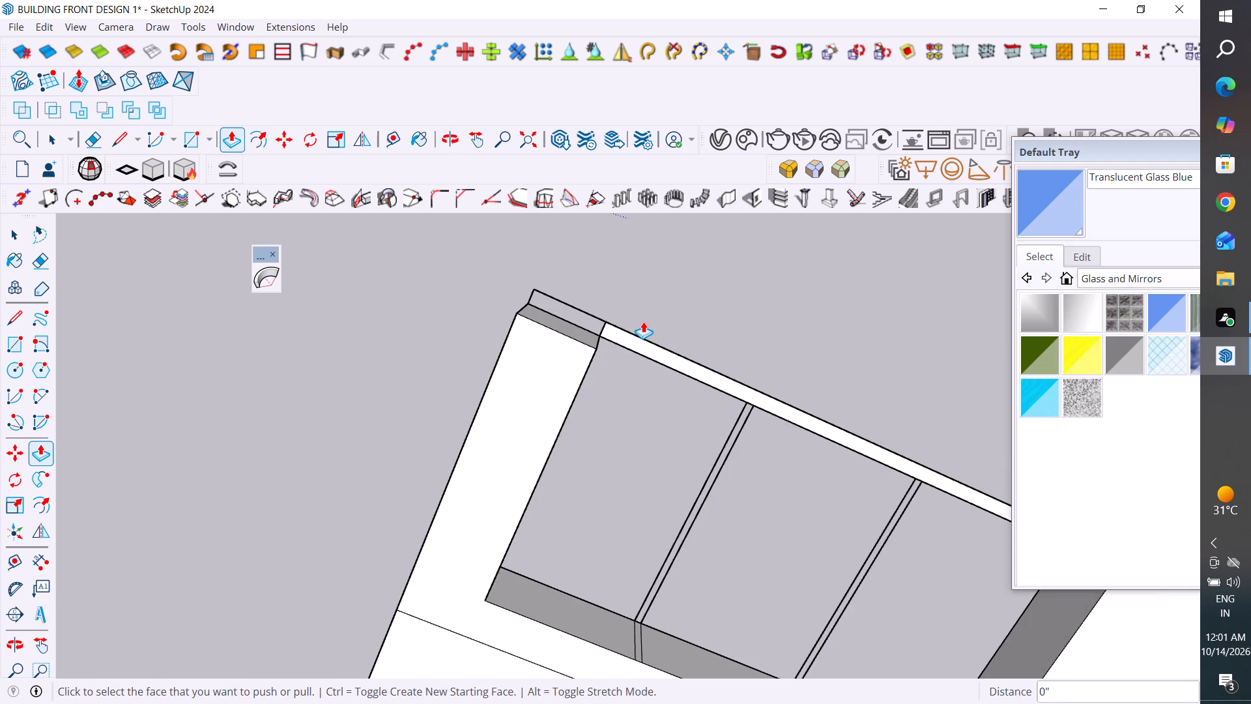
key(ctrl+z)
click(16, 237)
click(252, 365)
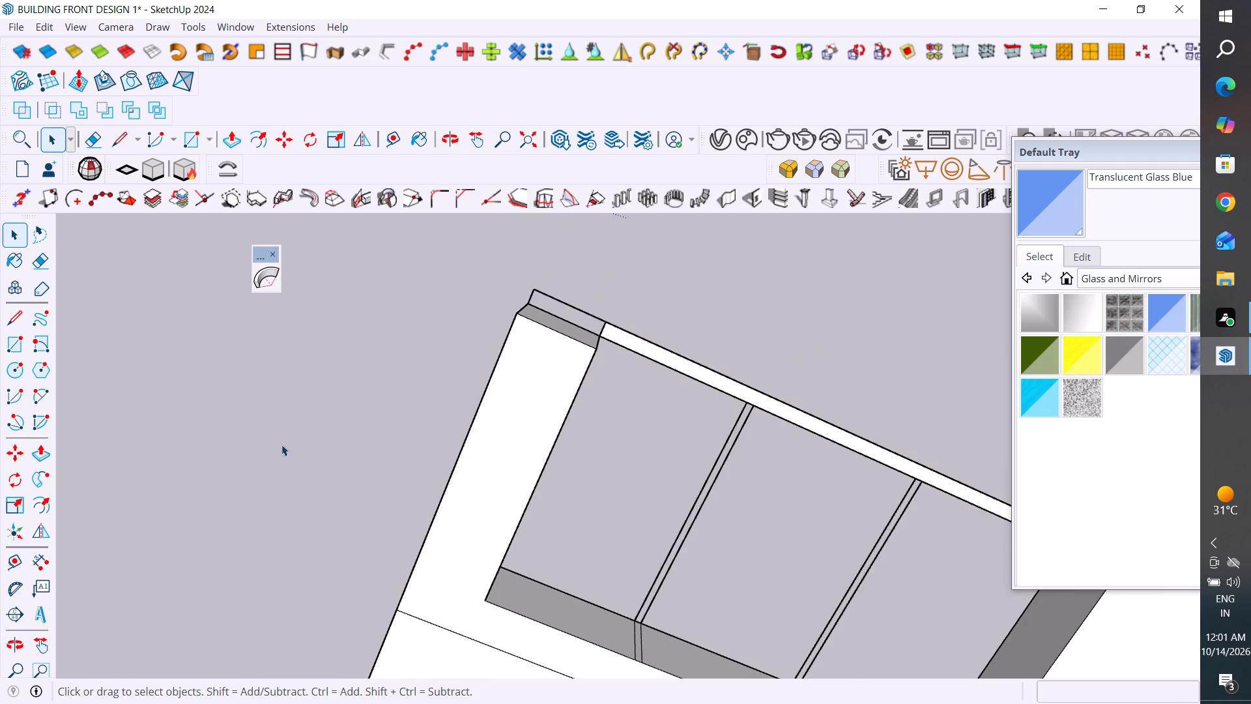
Draw a 10" by 2" rectangle over the open strip above the parapet post, continuing the railing's top strip.
scroll(281, 460, down, 5)
middle_drag(767, 492, 424, 259)
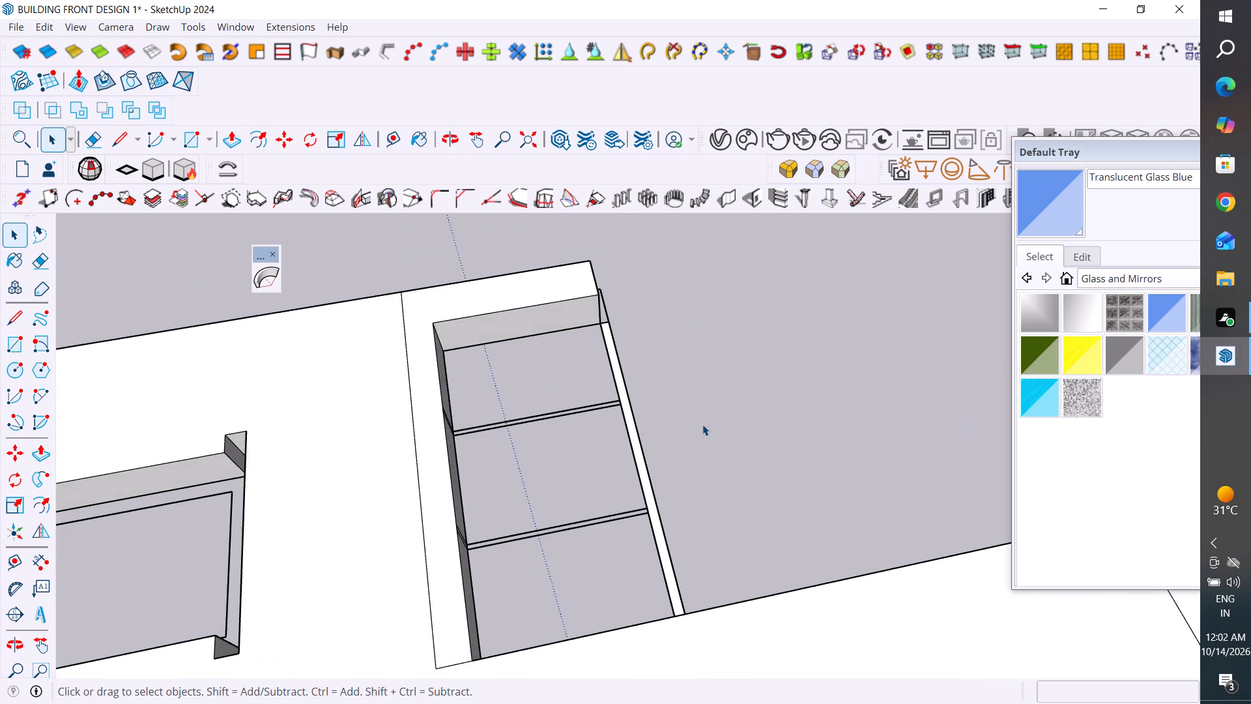
scroll(702, 424, down, 5)
middle_drag(339, 548, 847, 662)
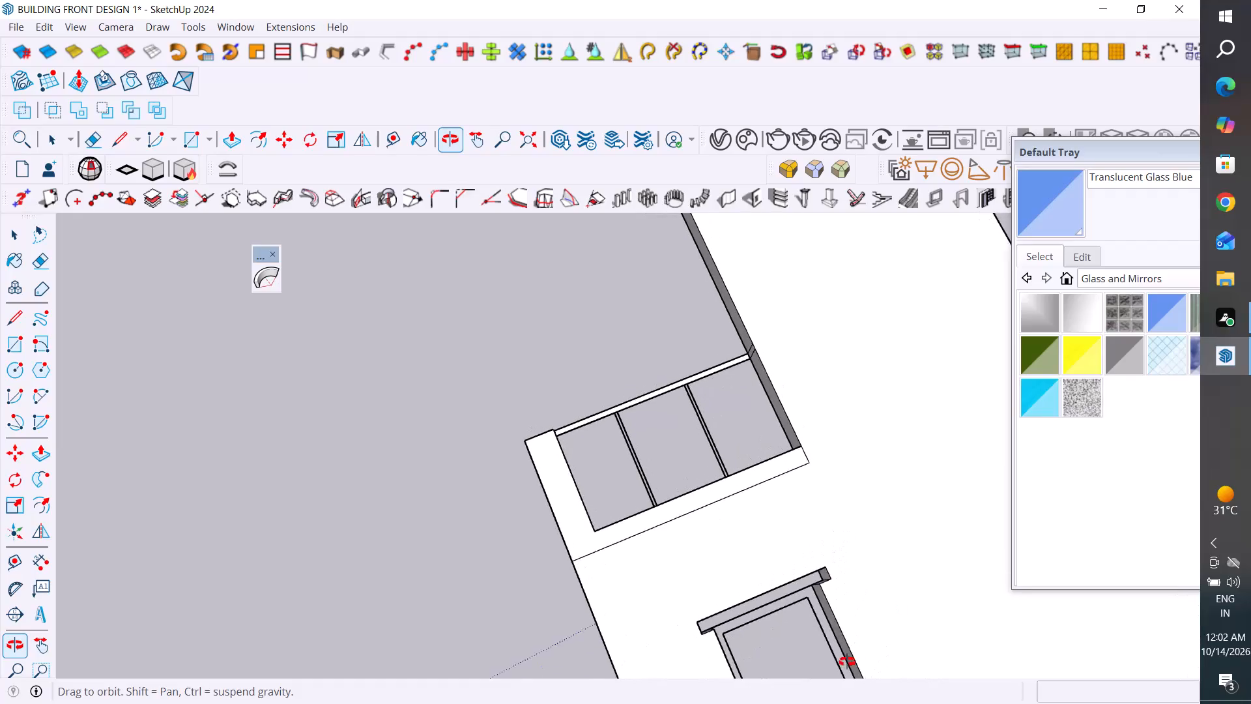
middle_drag(847, 662, 847, 703)
scroll(663, 373, up, 2)
scroll(668, 383, down, 4)
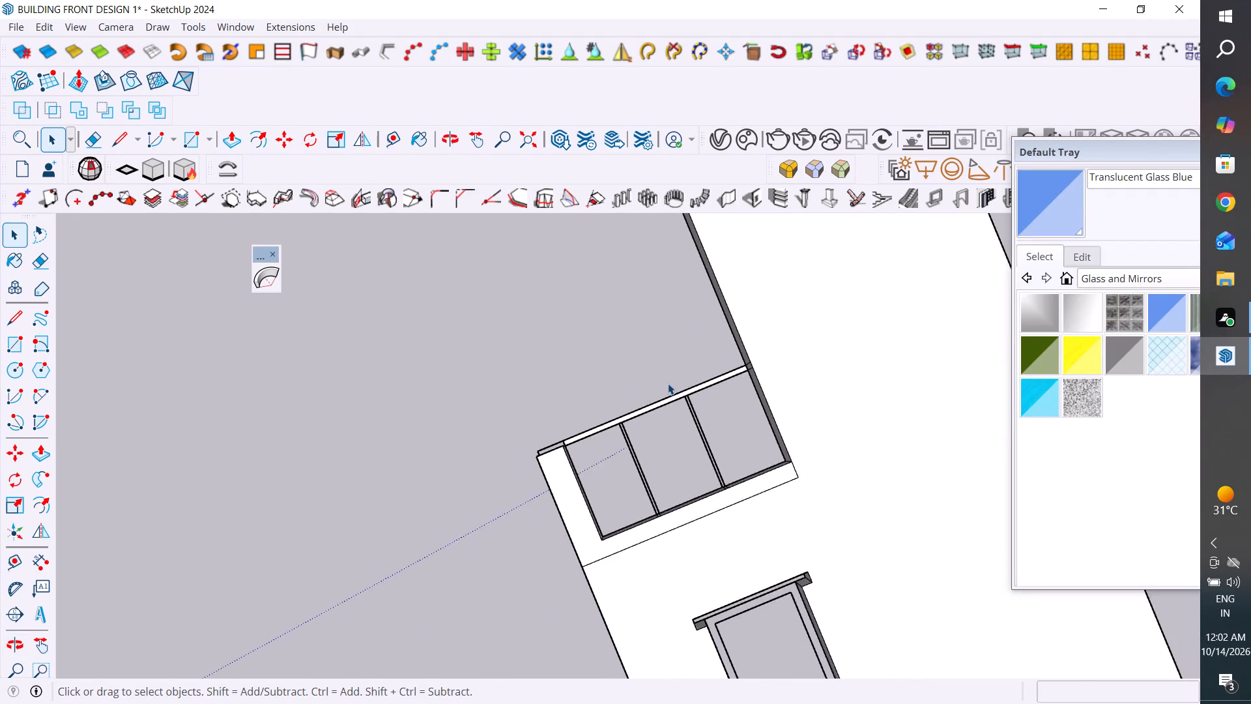
scroll(668, 383, down, 1)
middle_drag(683, 392, 773, 499)
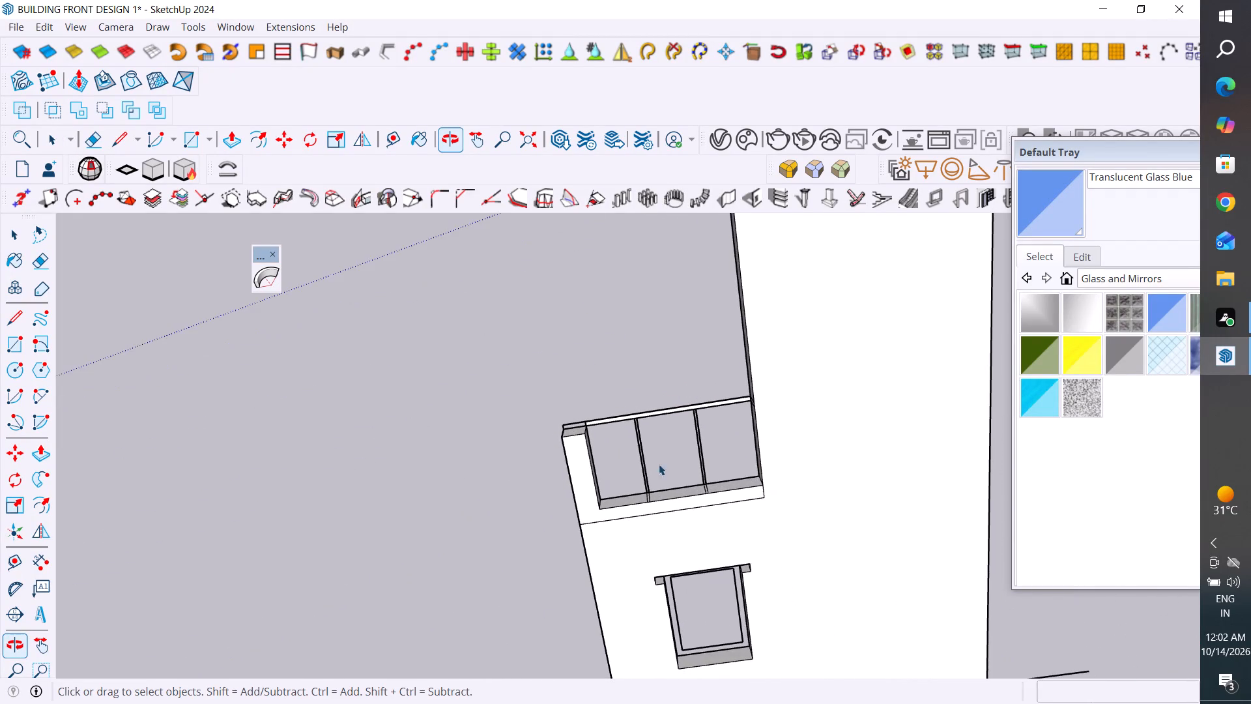
scroll(604, 426, up, 17)
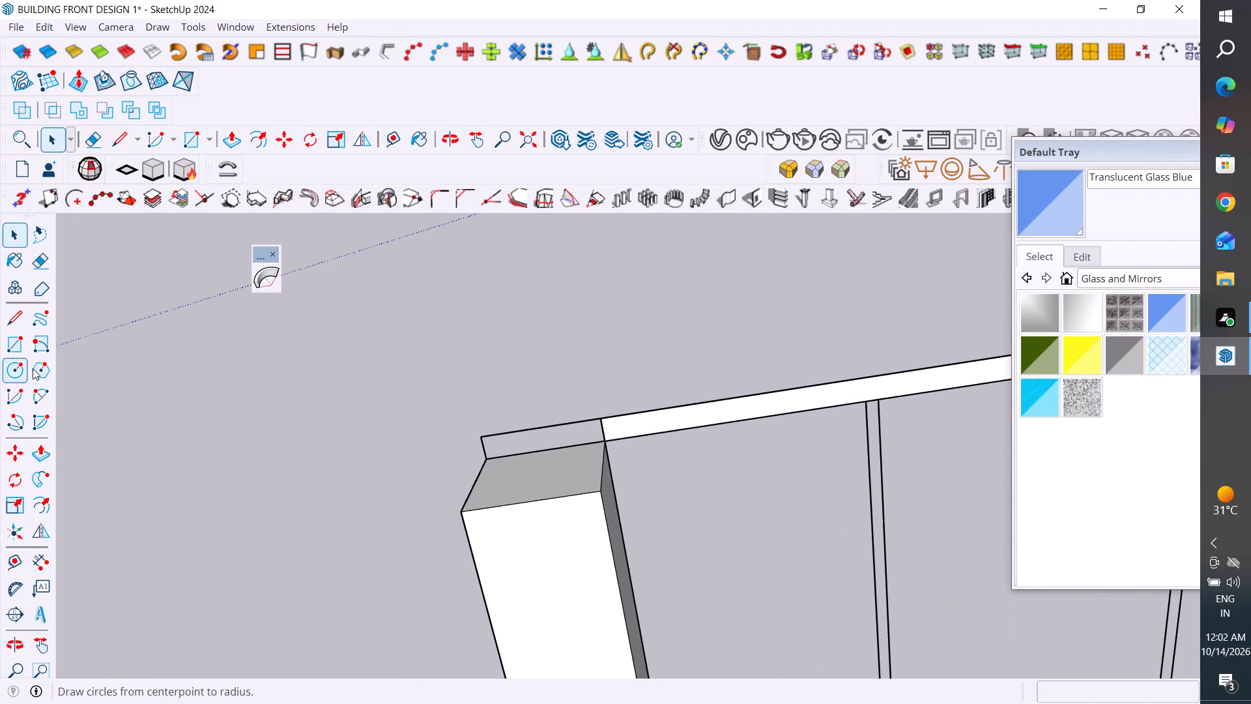
click(17, 353)
scroll(596, 493, up, 4)
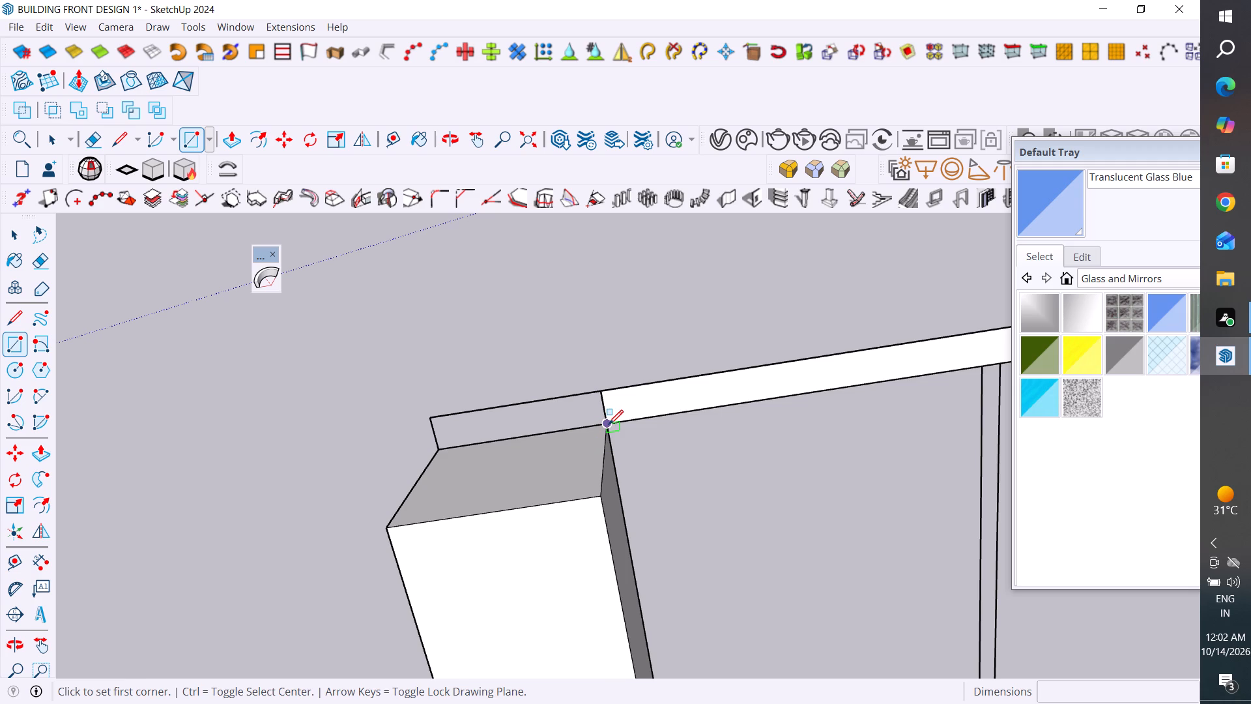
click(609, 424)
click(427, 426)
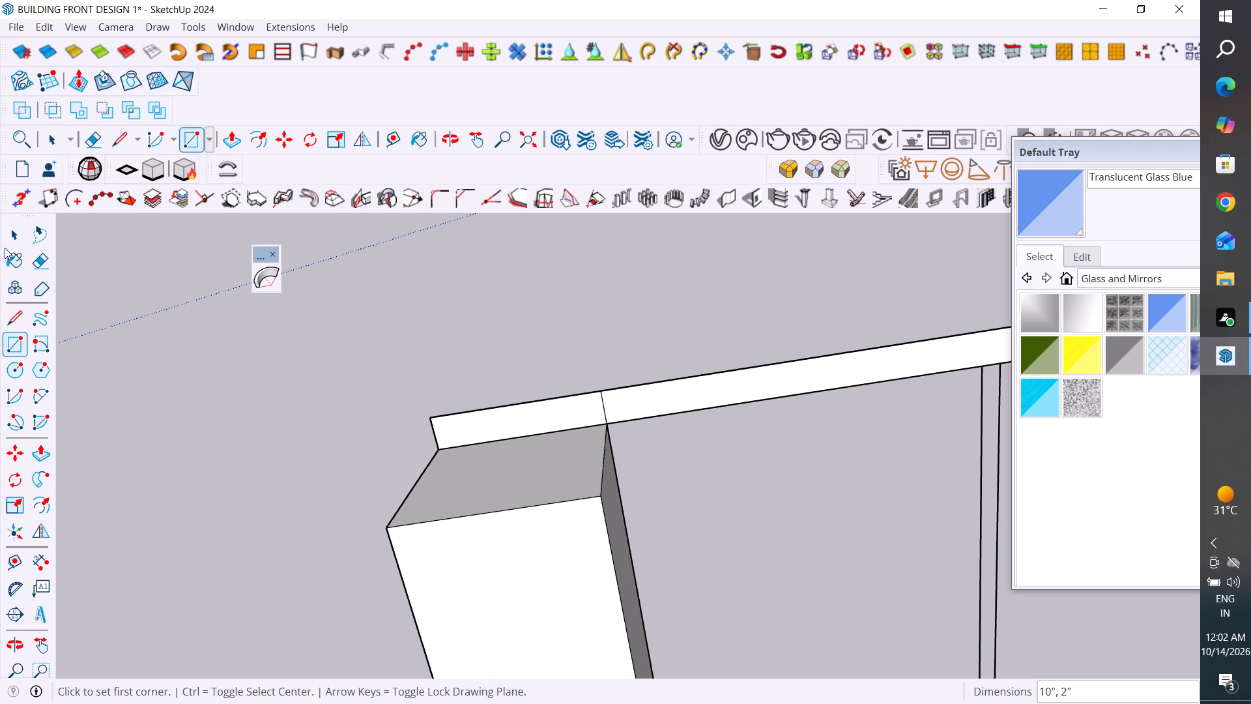
click(9, 241)
Delete the dividing edge between the new rectangle above the post and the railing's top strip.
scroll(397, 304, down, 6)
scroll(589, 336, down, 5)
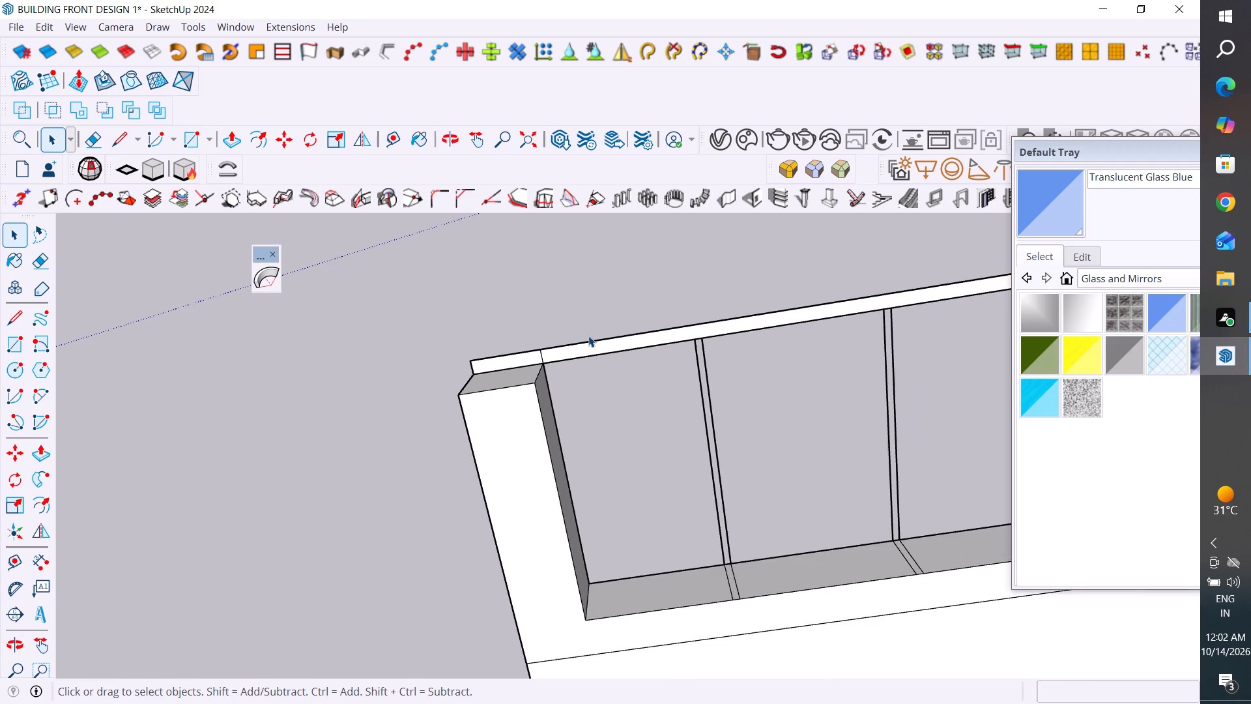
middle_drag(660, 439, 619, 351)
scroll(442, 562, down, 6)
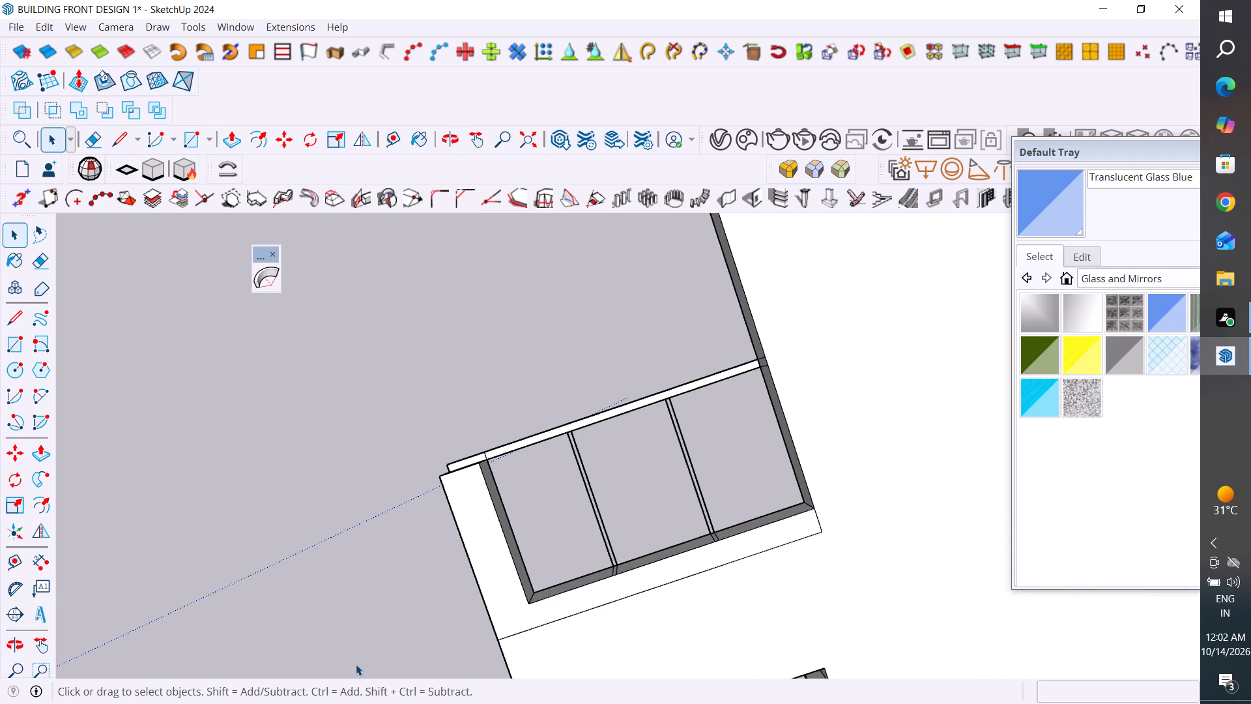
scroll(670, 441, up, 3)
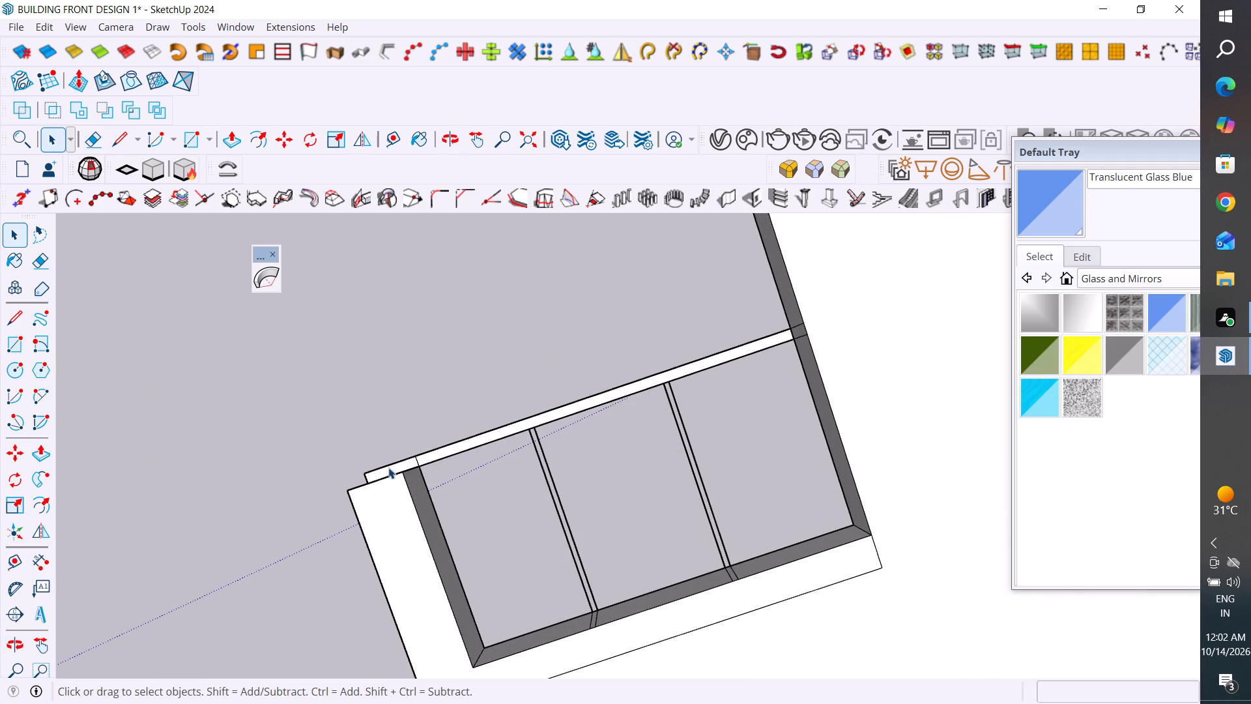
scroll(416, 444, up, 8)
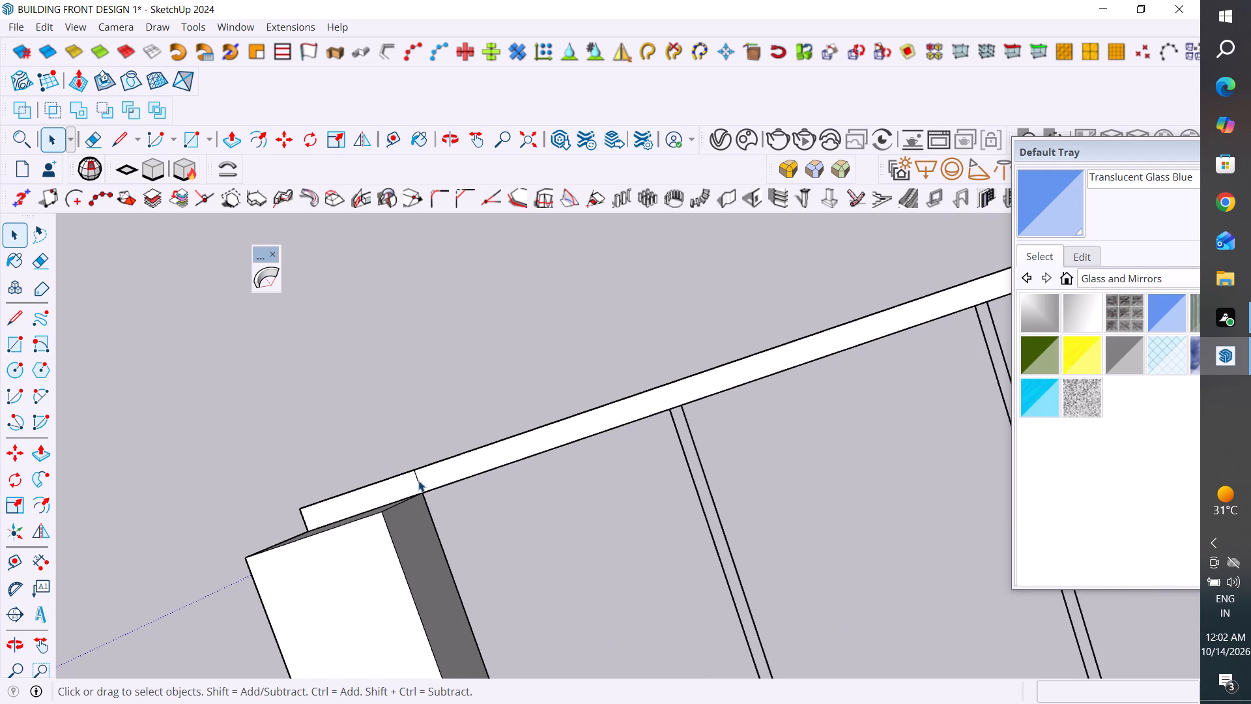
click(418, 480)
key(Delete)
Examine the railing's top strip and where it meets the taller wall from several sides.
scroll(485, 516, down, 13)
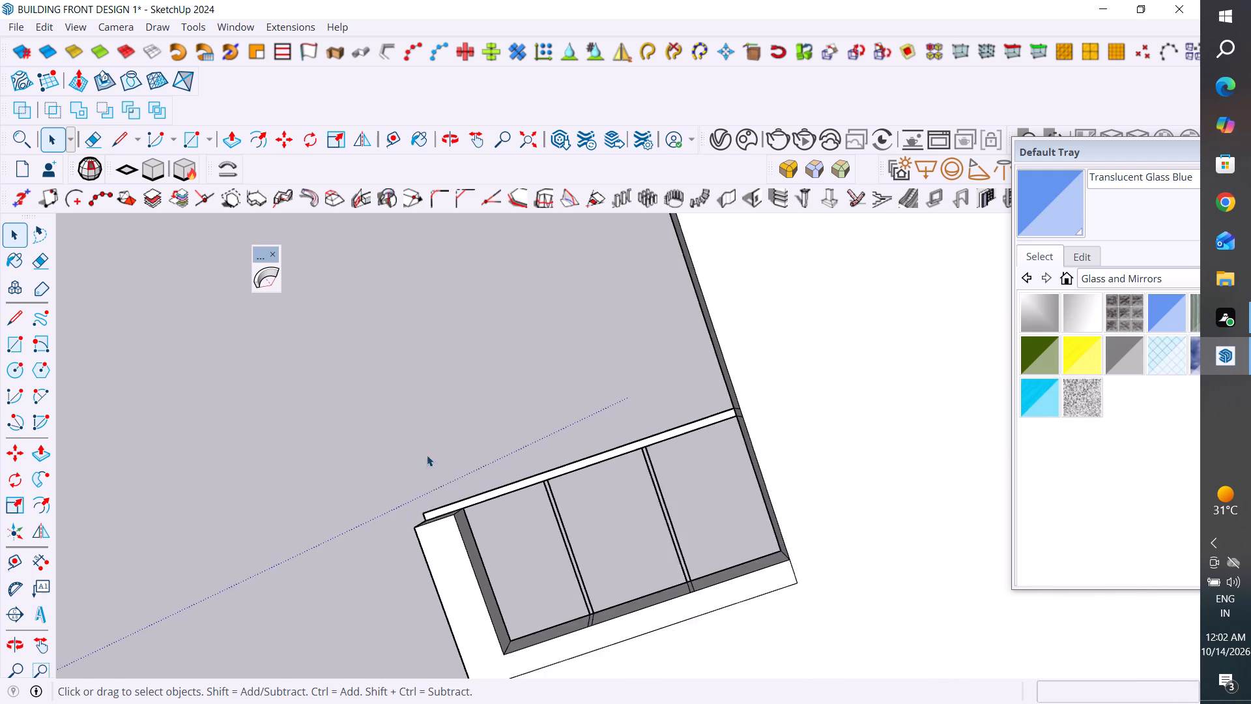
middle_drag(442, 434, 591, 335)
middle_drag(718, 490, 338, 445)
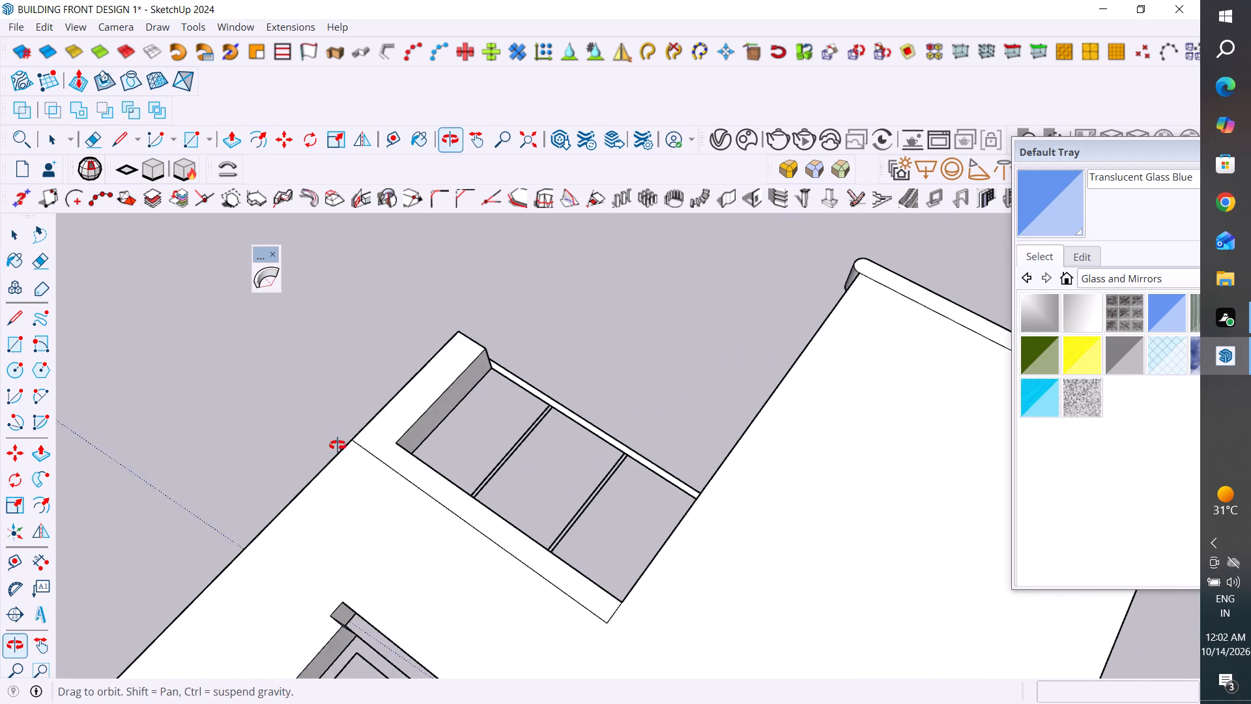
middle_drag(338, 445, 364, 532)
scroll(491, 304, down, 4)
middle_drag(593, 349, 644, 600)
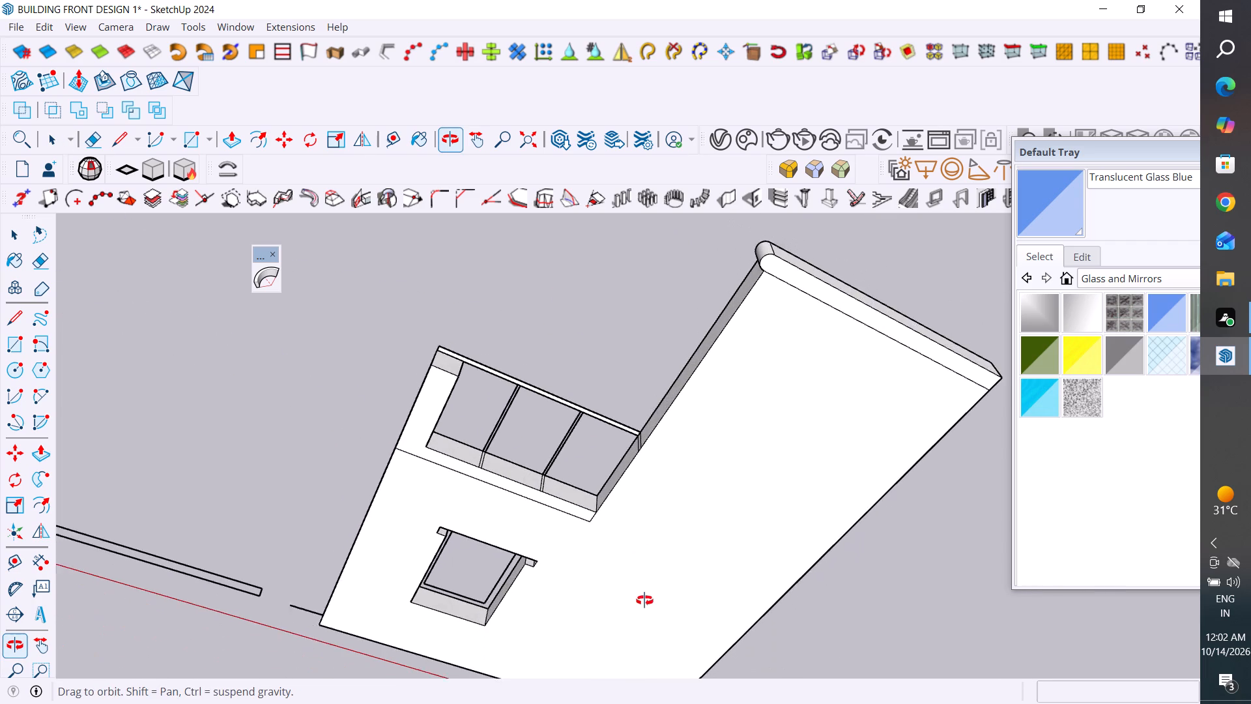
middle_drag(644, 600, 644, 611)
middle_drag(536, 365, 563, 526)
scroll(662, 456, up, 5)
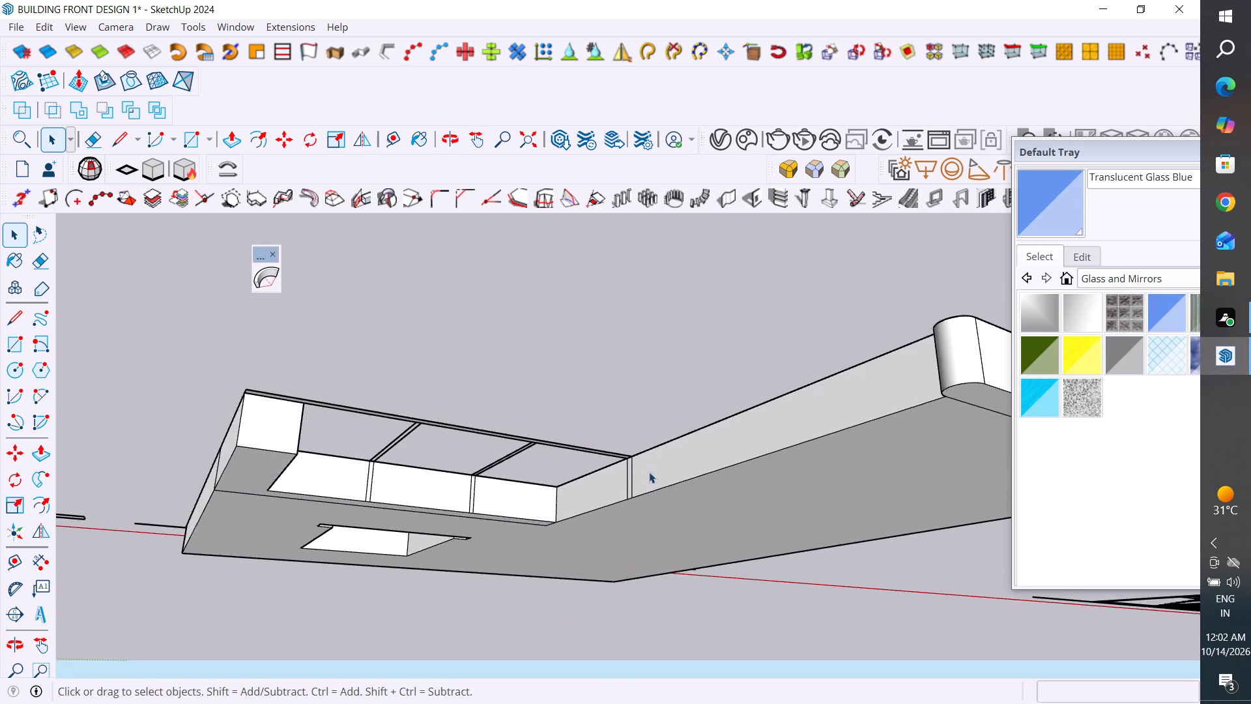
scroll(649, 472, up, 14)
click(630, 454)
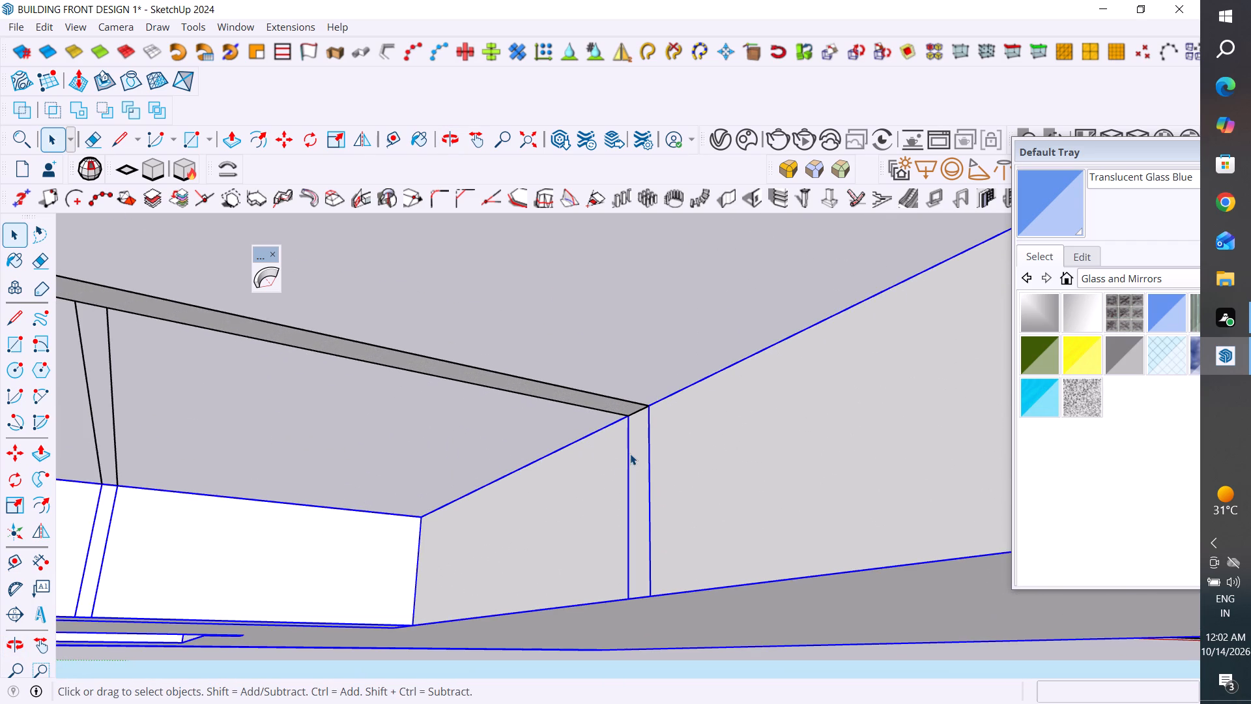
Push/pull the railing's full top strip by 10", over the parapet post and flush with the wall face.
scroll(503, 329, down, 5)
middle_drag(862, 360, 516, 128)
scroll(733, 366, down, 5)
scroll(511, 412, down, 7)
middle_drag(359, 359, 384, 321)
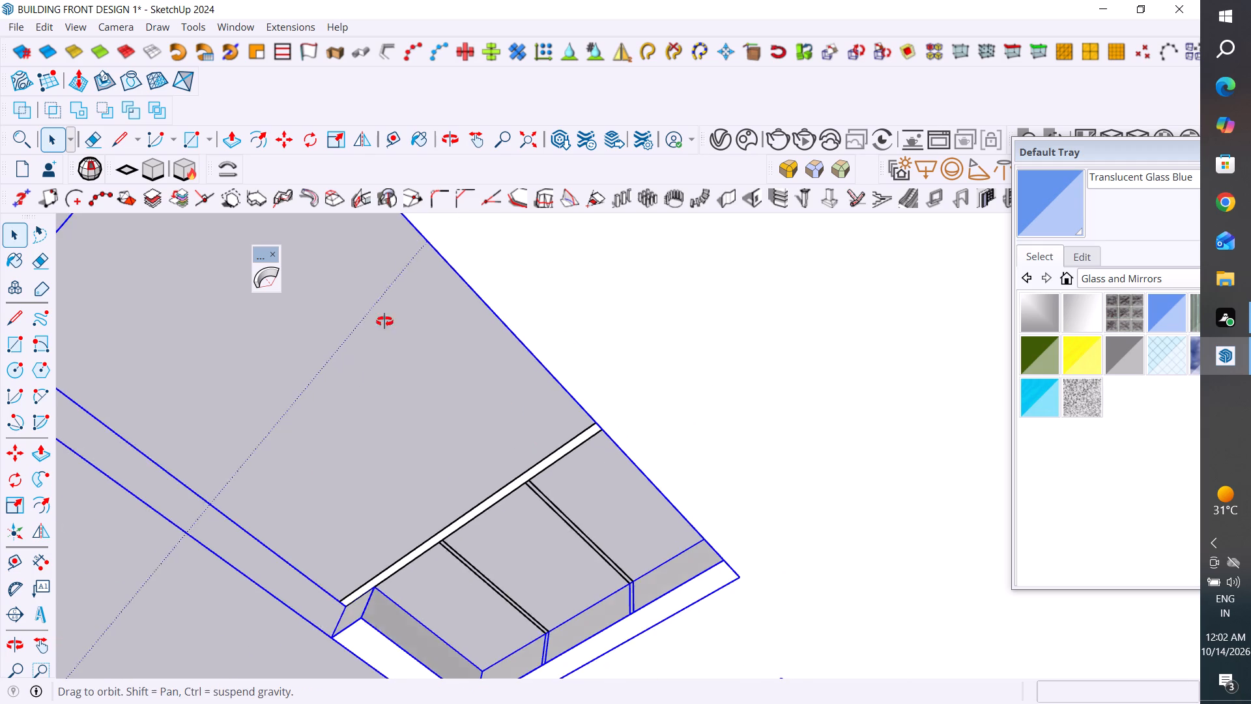
middle_drag(384, 321, 537, 286)
scroll(283, 379, up, 6)
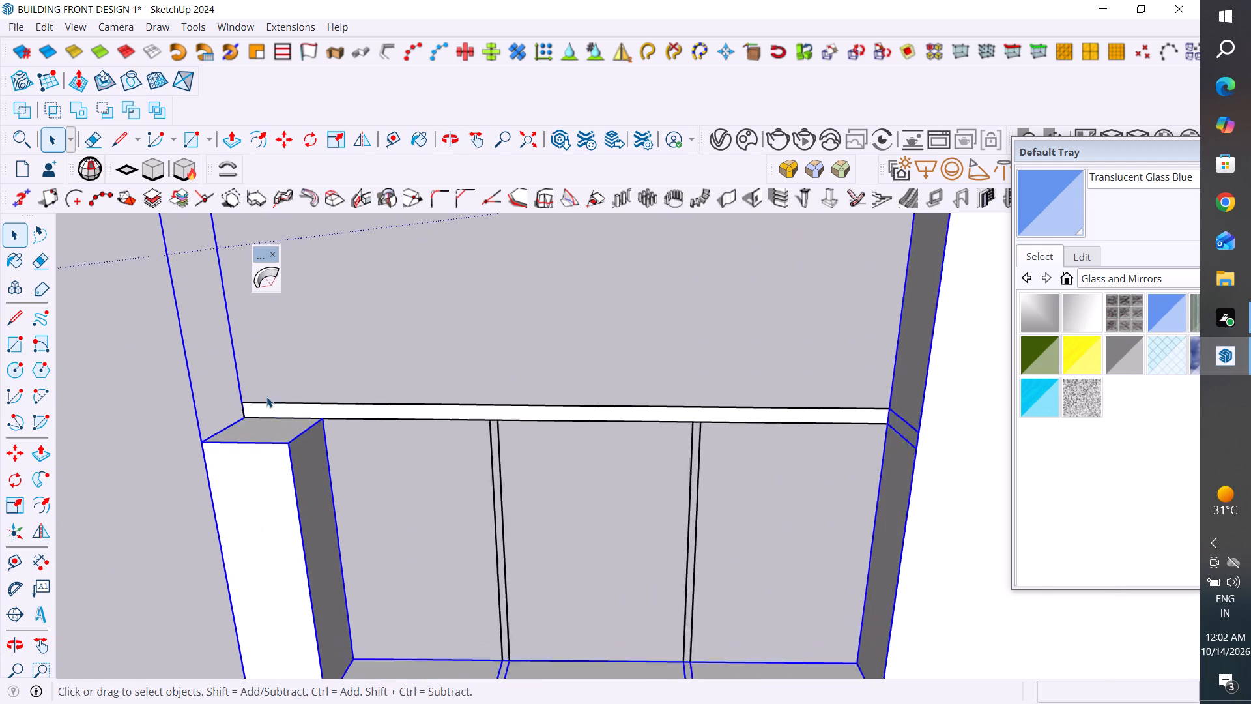
scroll(266, 396, up, 1)
click(272, 414)
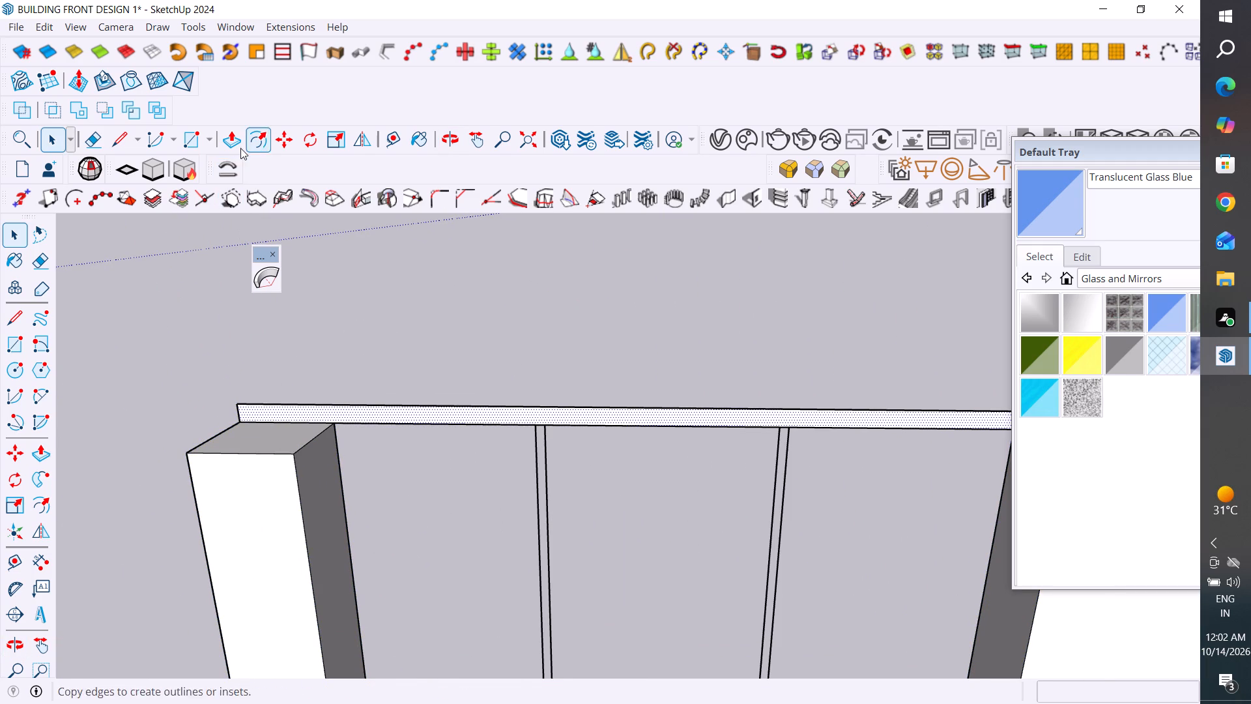
click(227, 136)
click(281, 410)
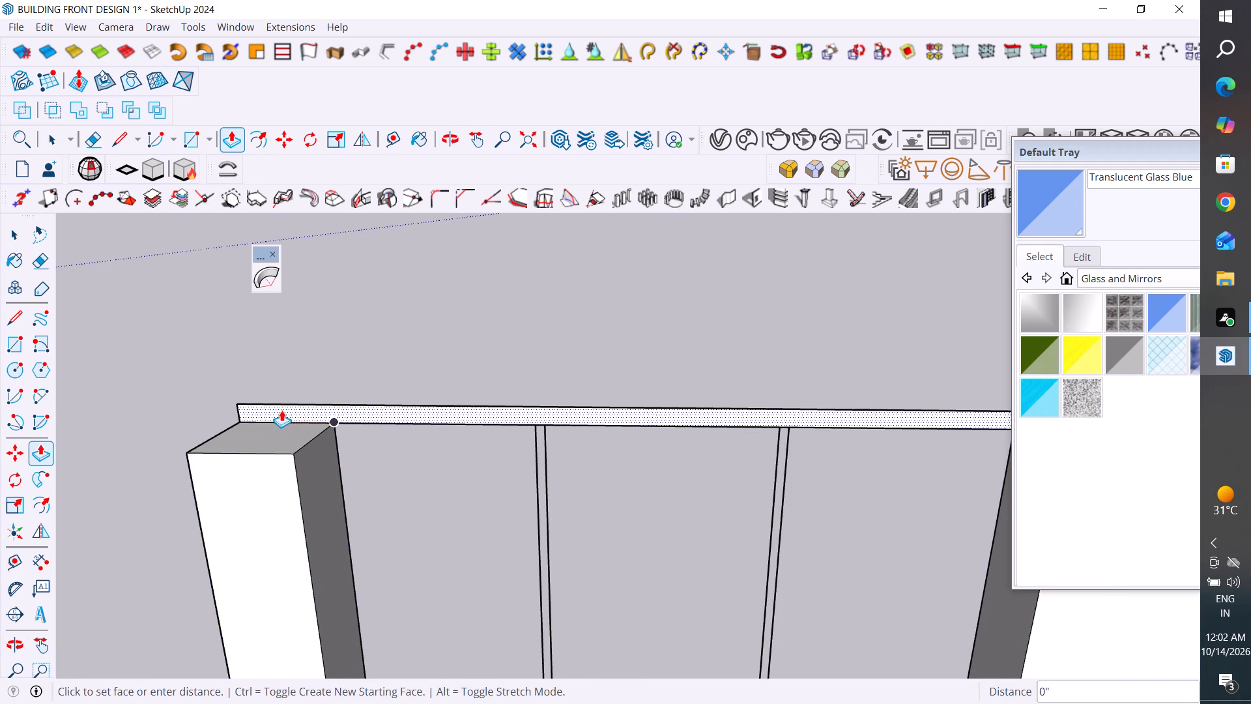
click(291, 458)
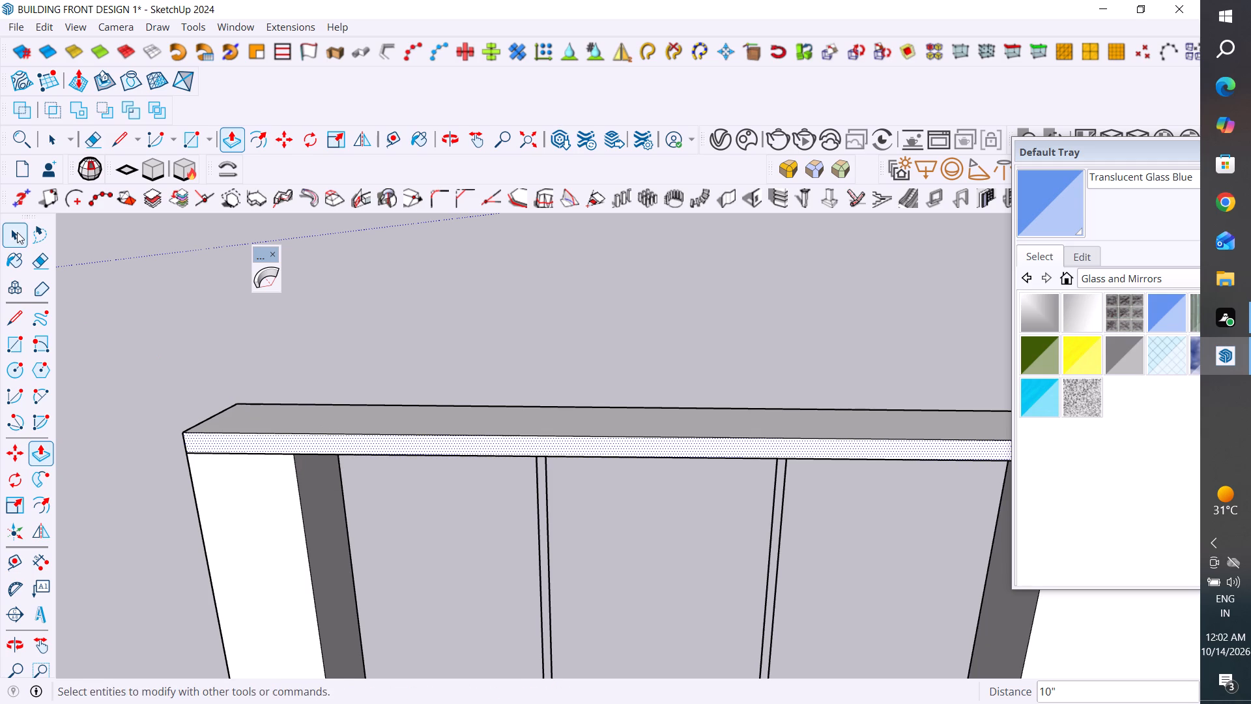
click(17, 232)
click(506, 364)
Draw a 36" by 1" rectangle over the railing's vertical bar nearest the parapet post.
scroll(680, 471, down, 6)
middle_drag(698, 553, 723, 495)
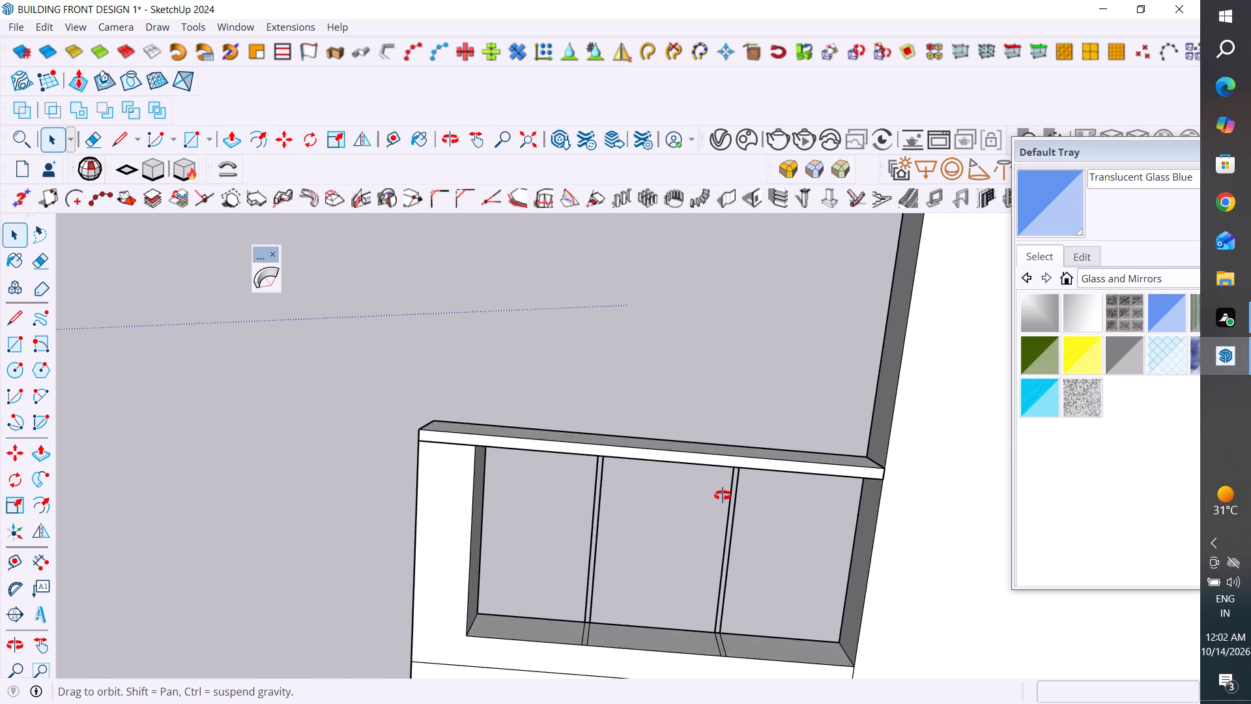
middle_drag(723, 495, 723, 494)
scroll(725, 643, up, 3)
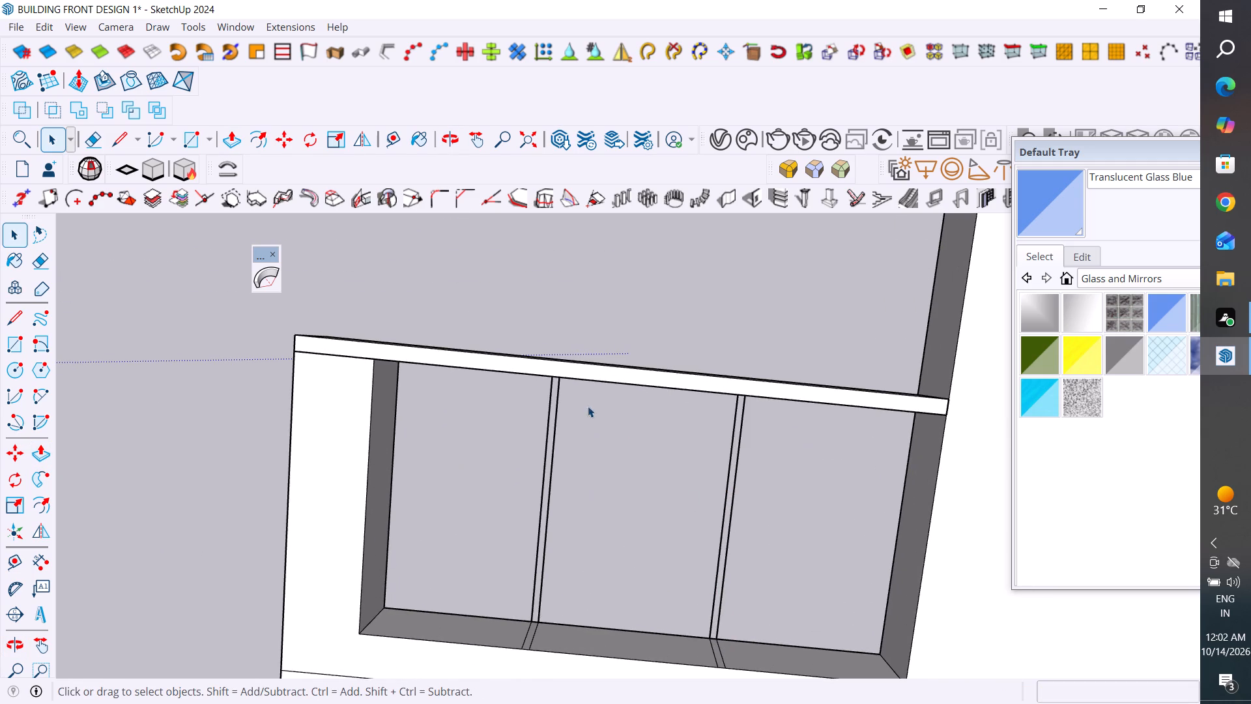
middle_drag(529, 371, 510, 274)
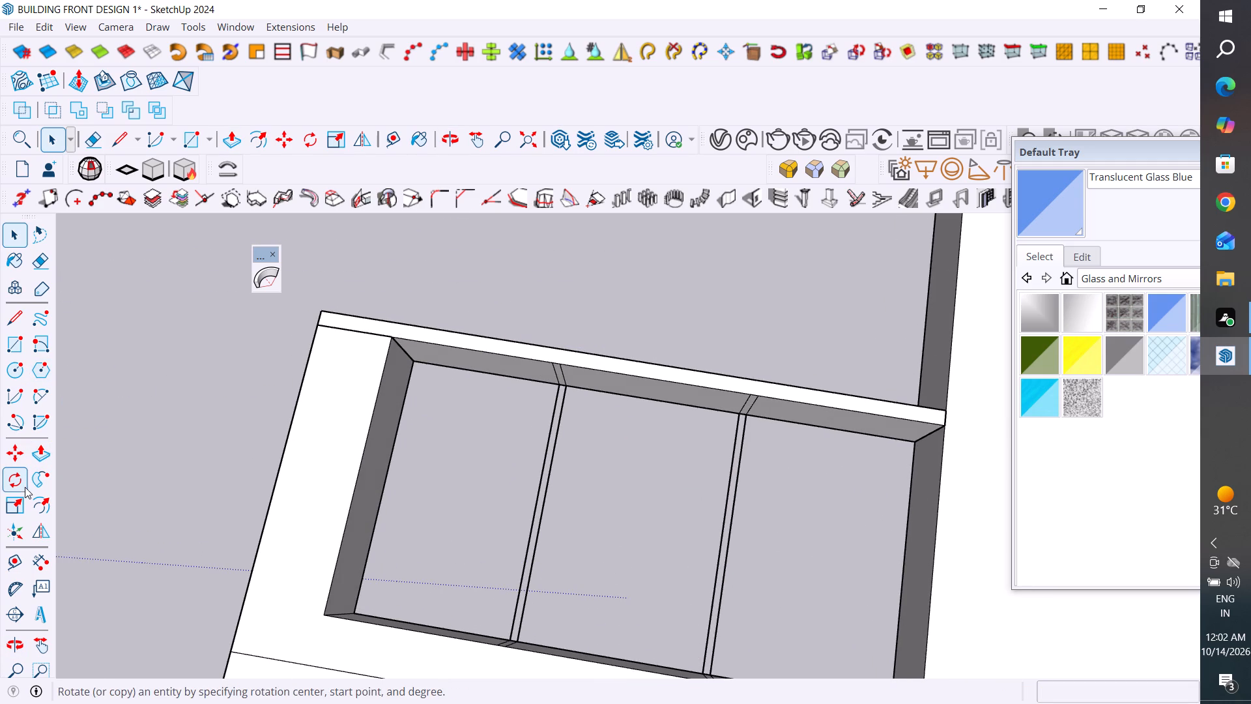
click(13, 350)
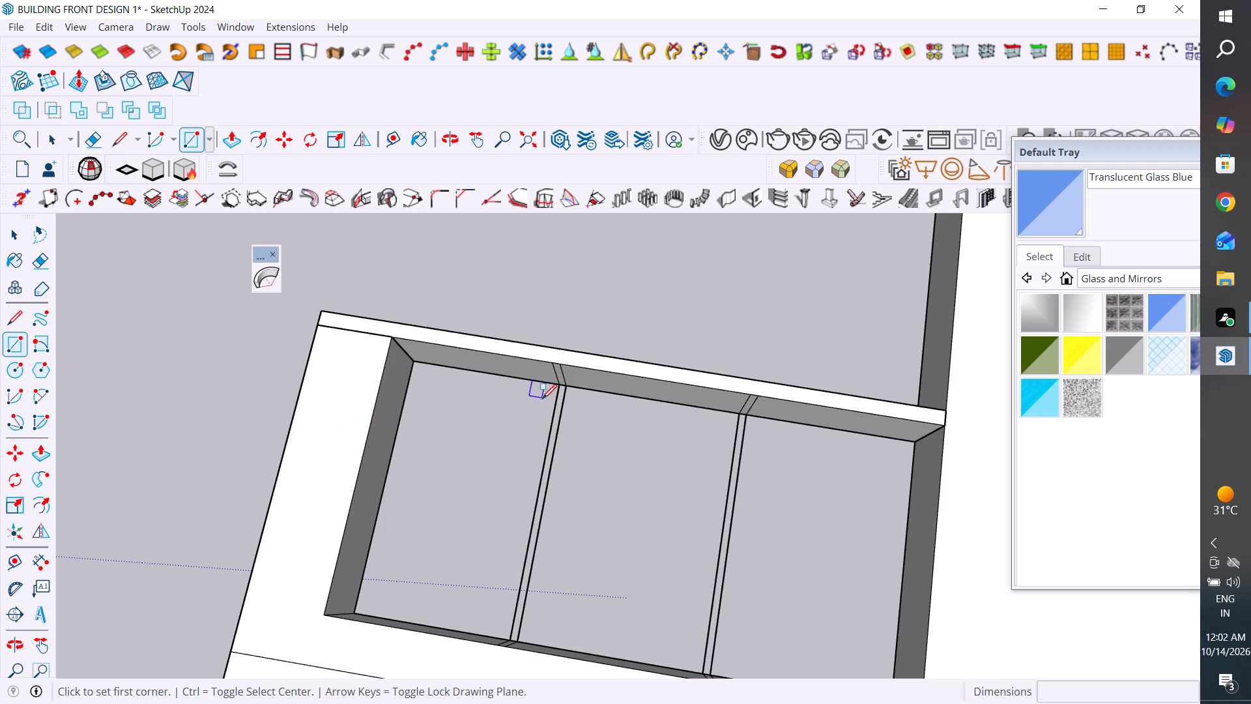
scroll(551, 407, up, 8)
click(560, 355)
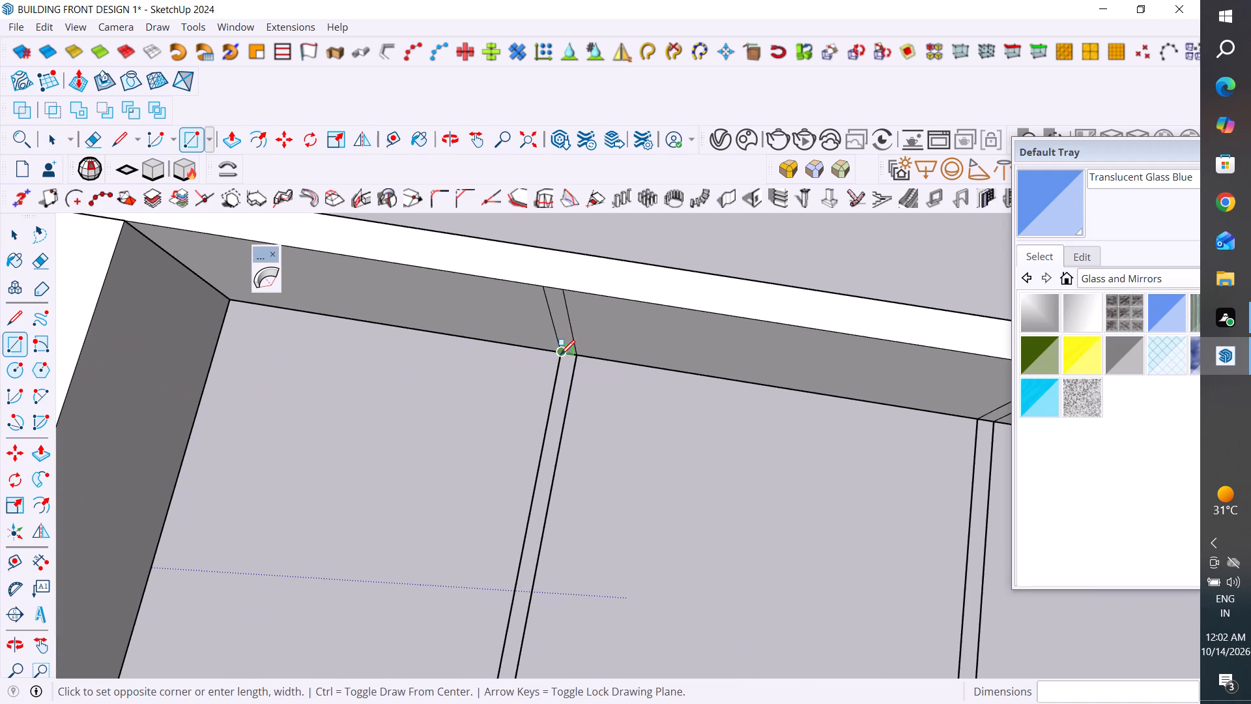
scroll(560, 355, down, 5)
scroll(560, 506, down, 6)
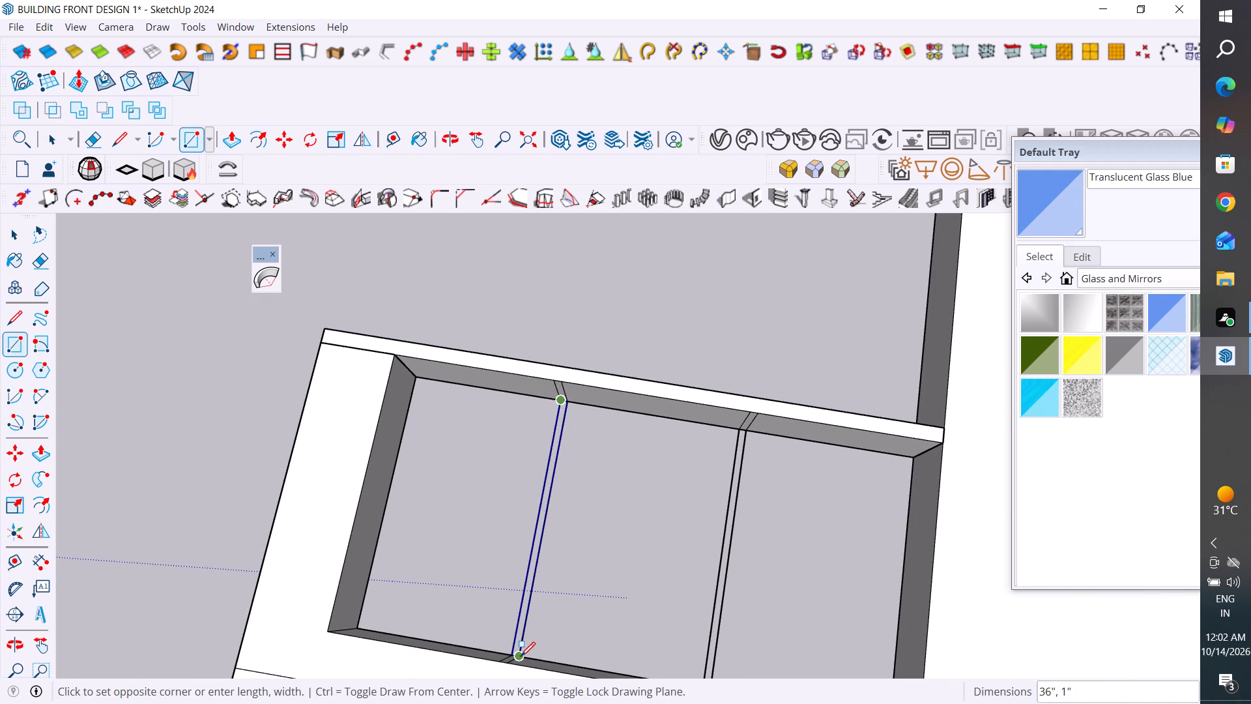
scroll(521, 656, up, 9)
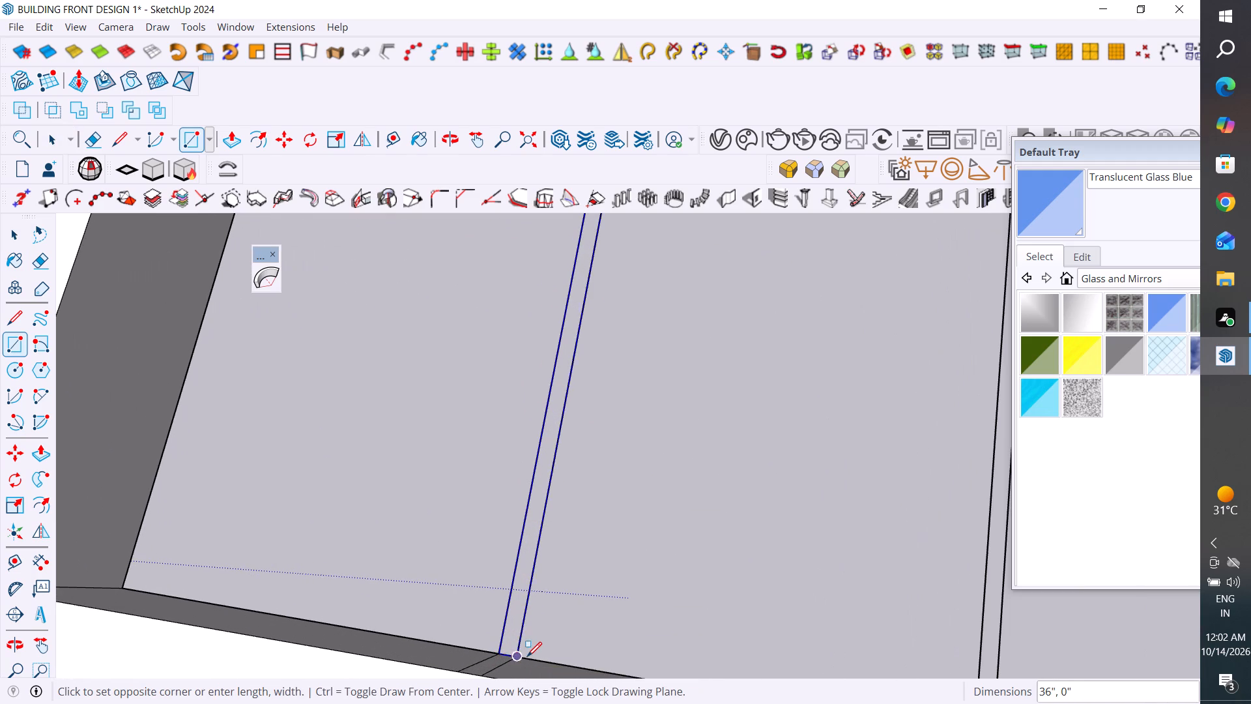
click(523, 656)
scroll(504, 544, down, 10)
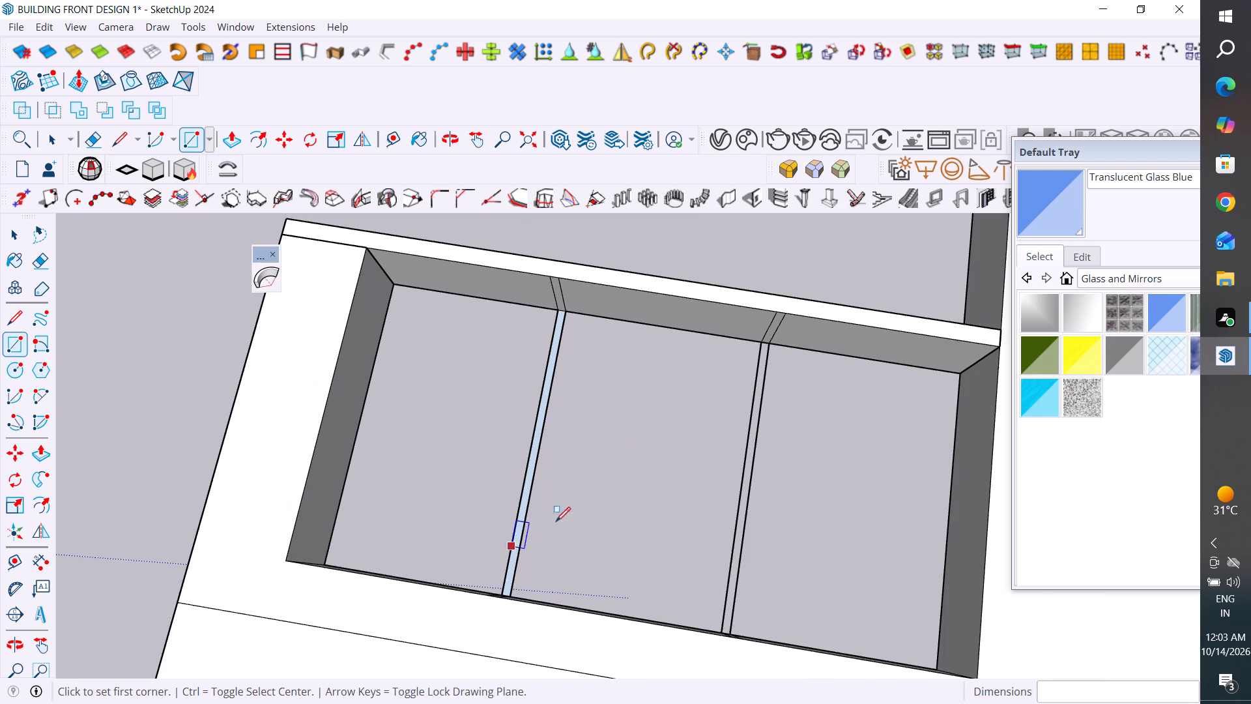
Draw a 36" by 1" rectangle over the railing's second vertical bar, nearer the taller wall.
click(760, 346)
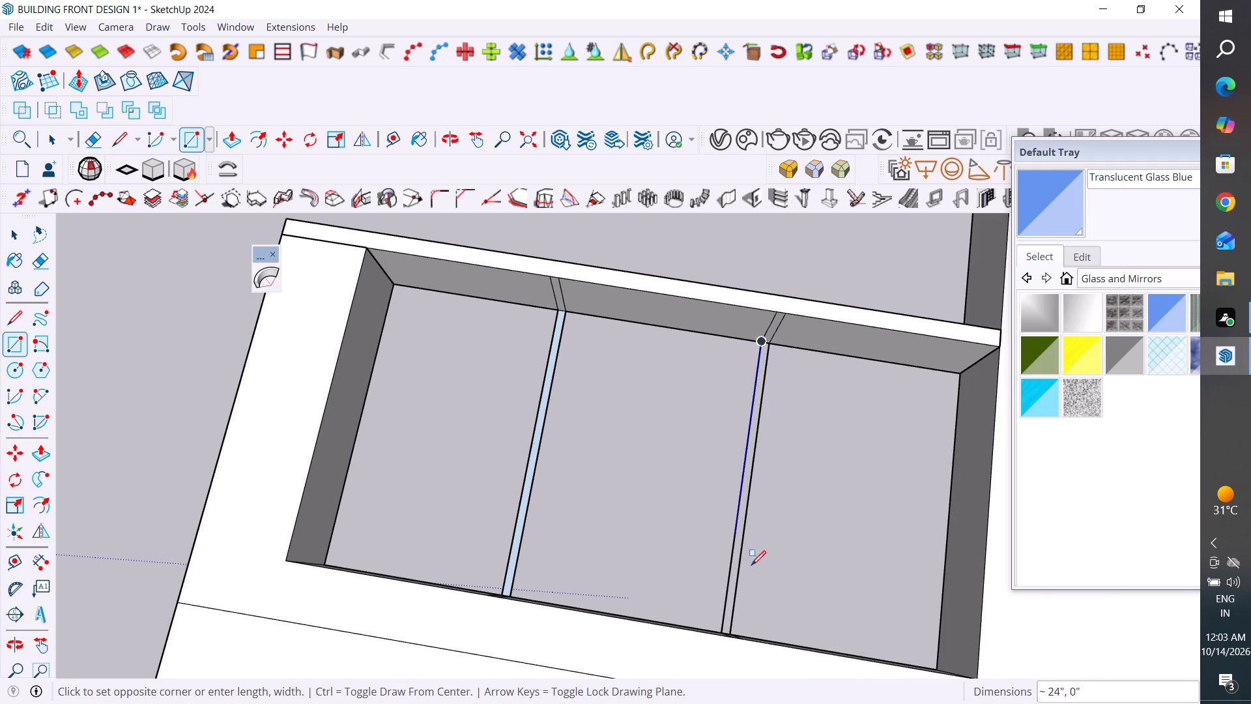
scroll(733, 632, up, 9)
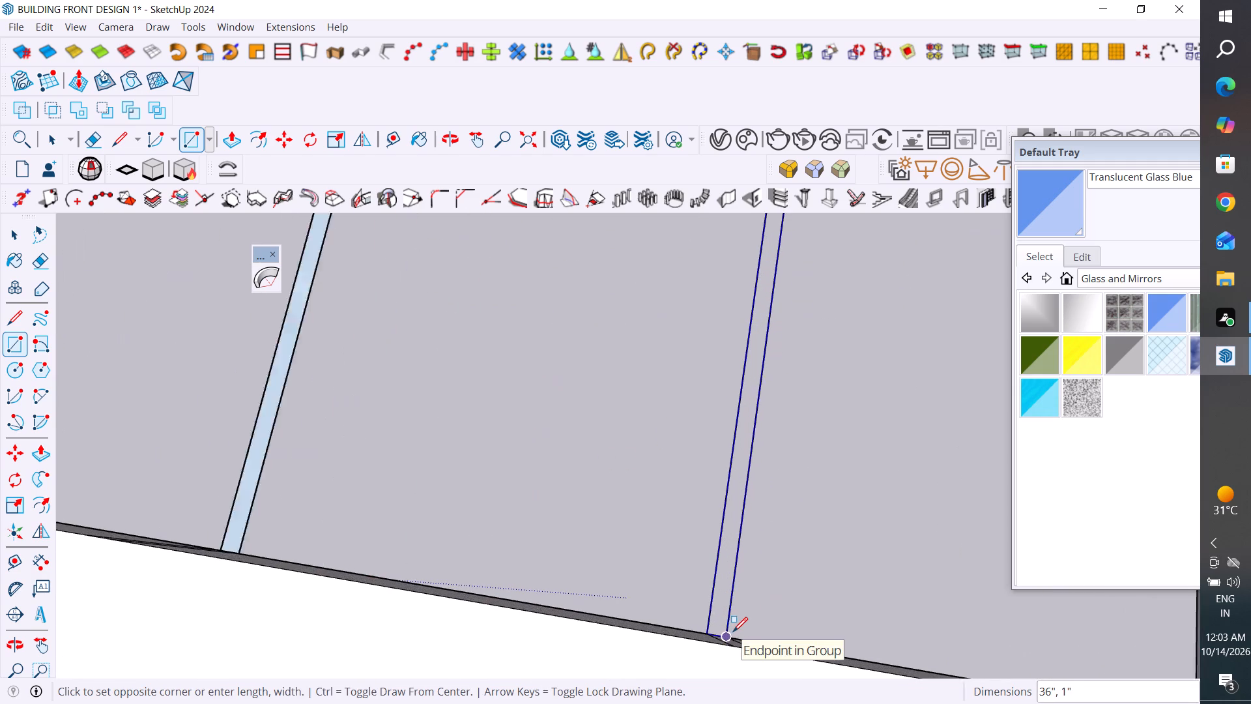
click(728, 636)
scroll(728, 636, down, 12)
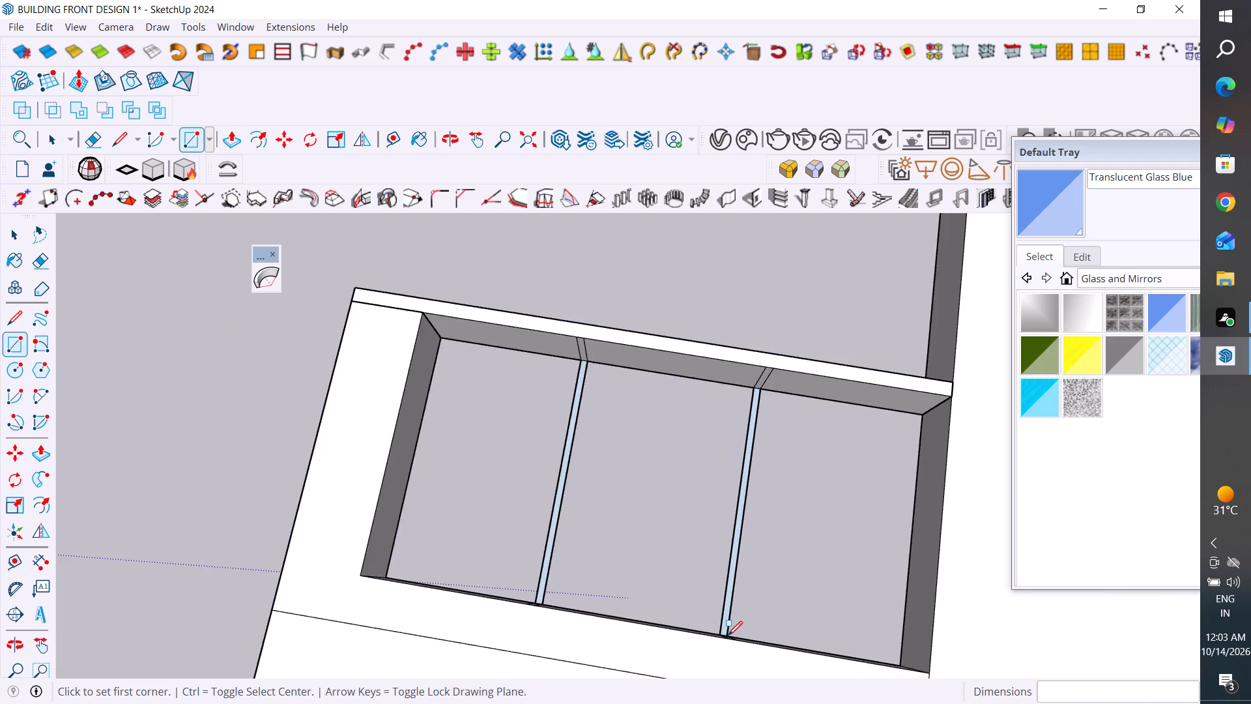
scroll(728, 636, down, 4)
Push/pull the vertical bar nearest the parapet post by 10", flush with the wall face.
click(14, 237)
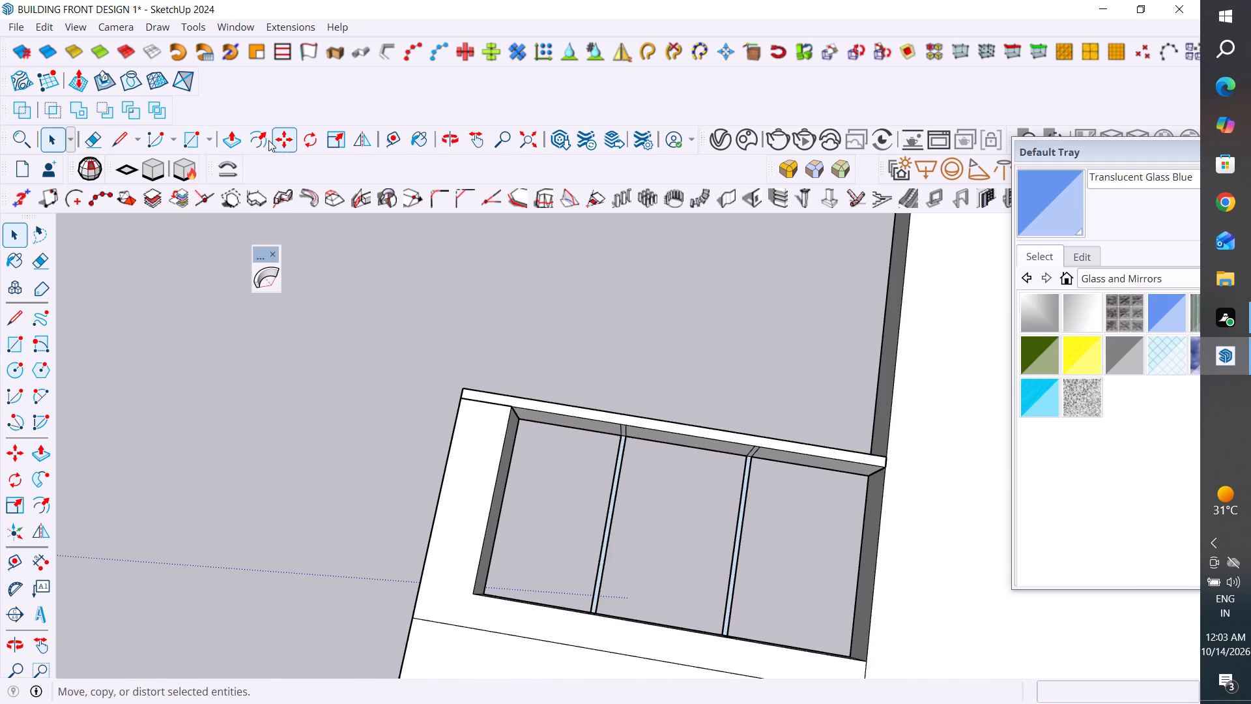
click(237, 143)
scroll(588, 578, up, 8)
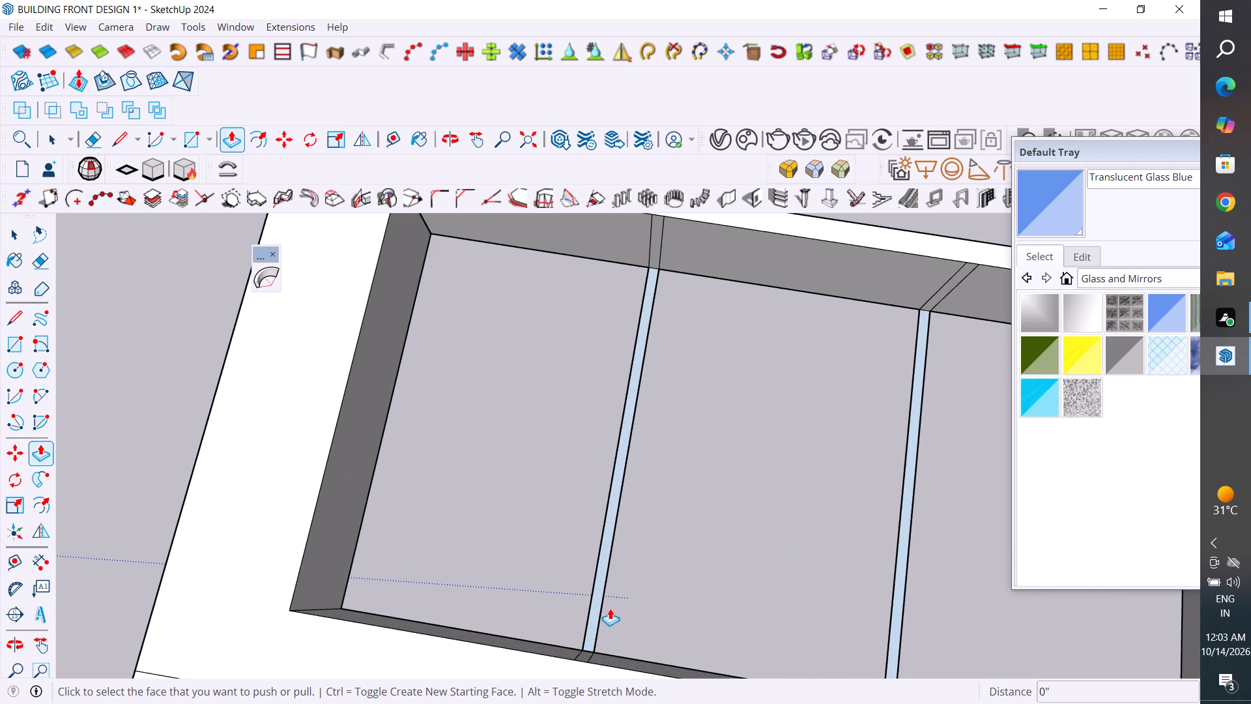
click(595, 600)
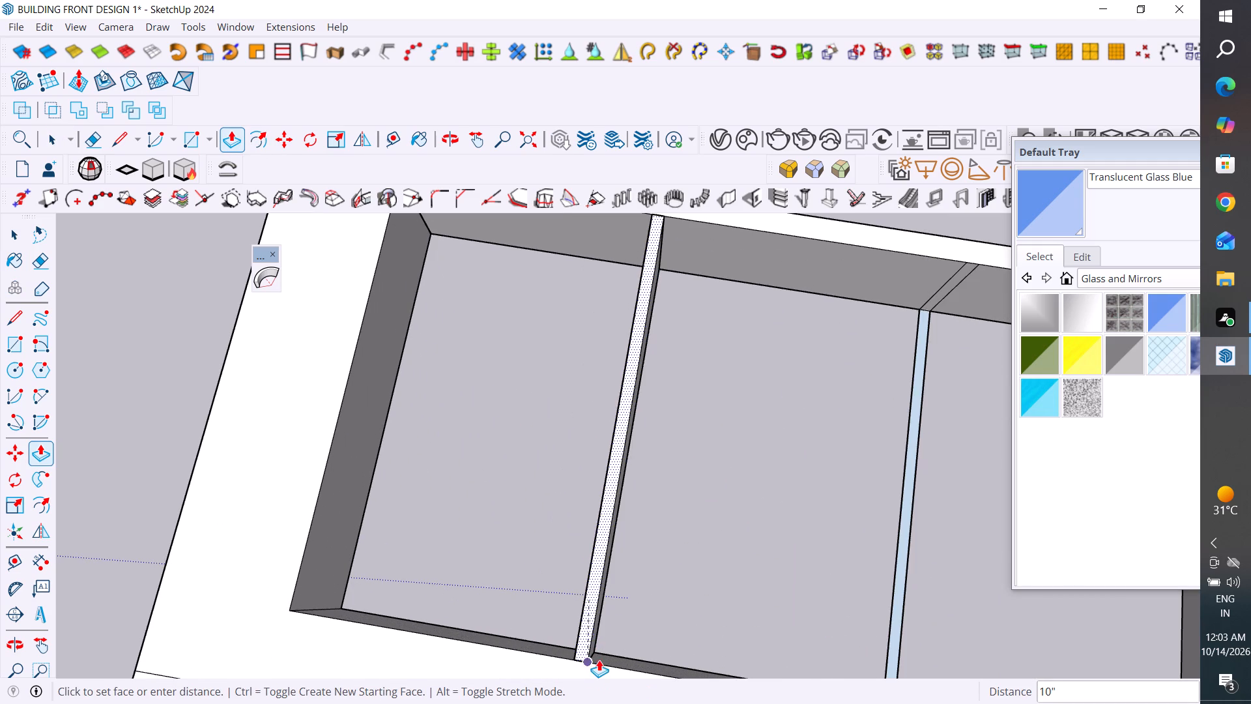
click(601, 660)
scroll(508, 463, down, 5)
Push/pull the second vertical railing bar by 10", matching the first bar's depth.
scroll(790, 613, up, 4)
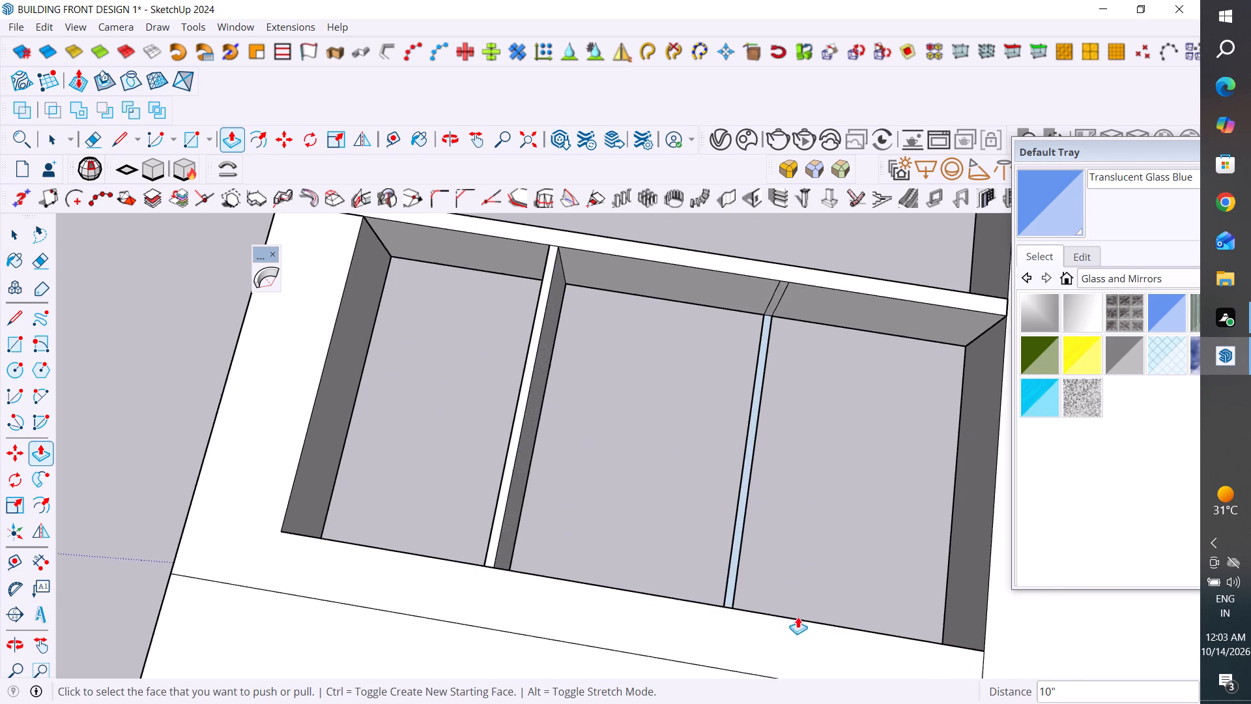
scroll(798, 617, up, 4)
middle_drag(820, 602, 662, 633)
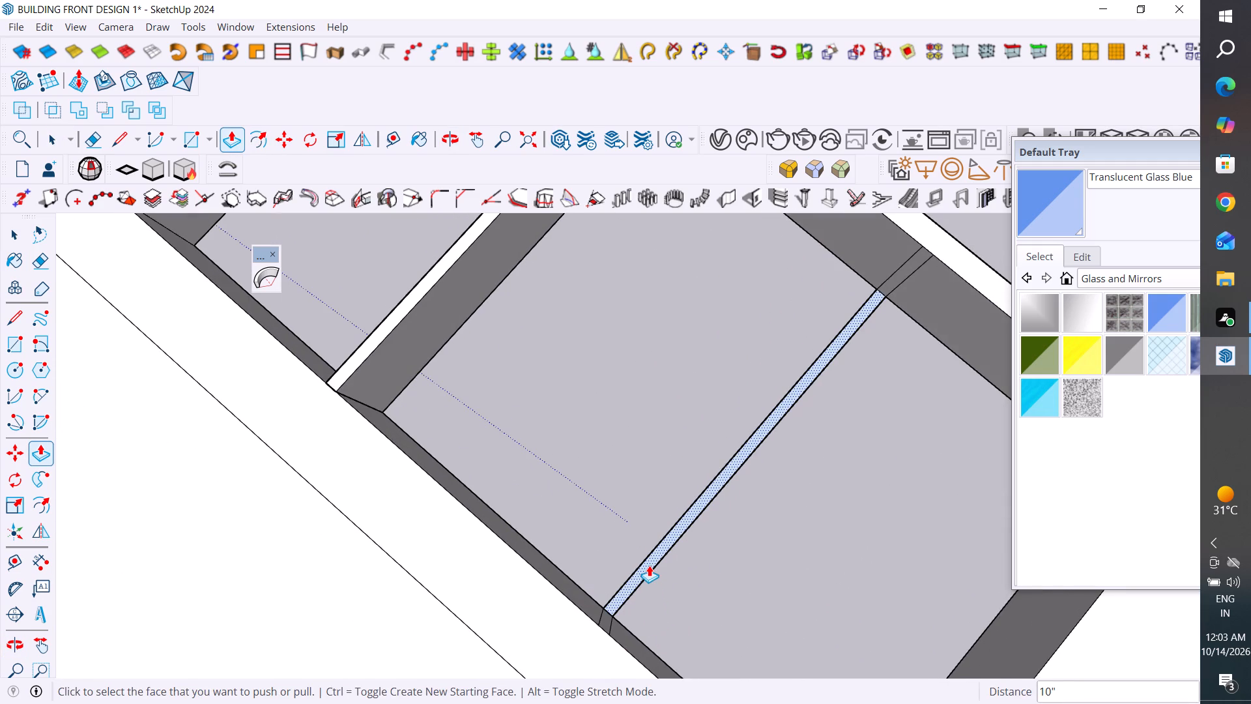
click(649, 565)
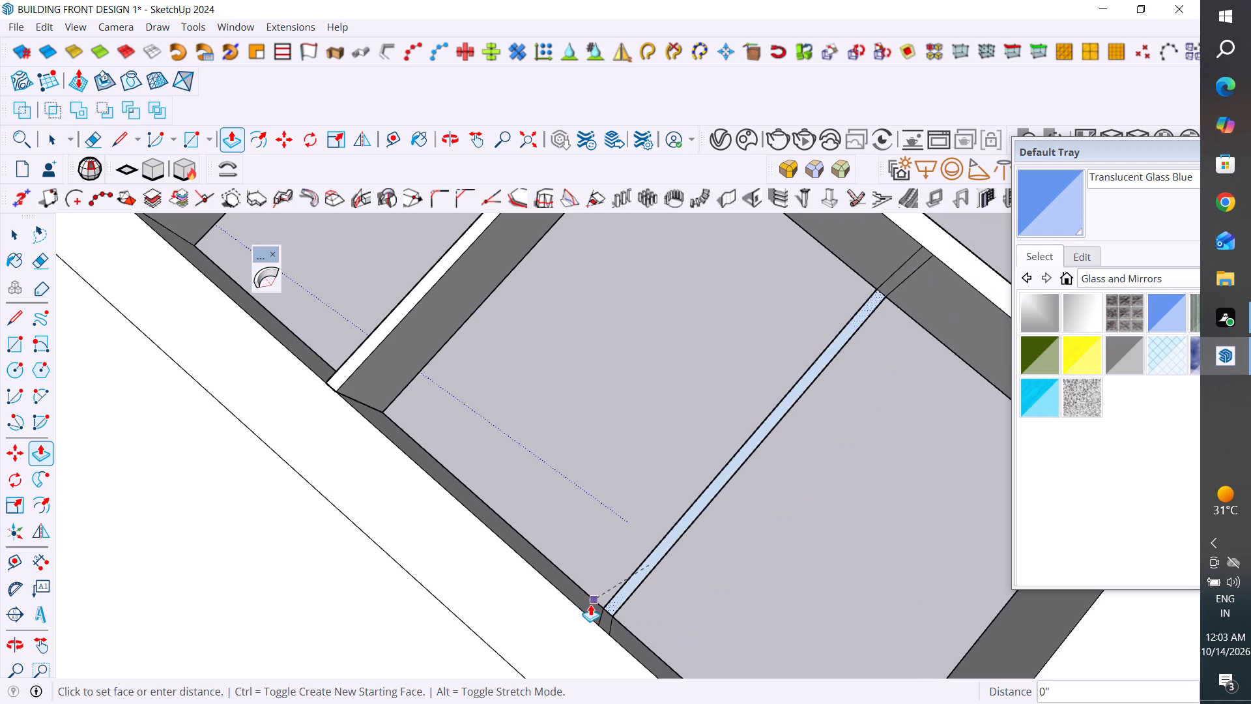
click(595, 619)
scroll(624, 565, down, 13)
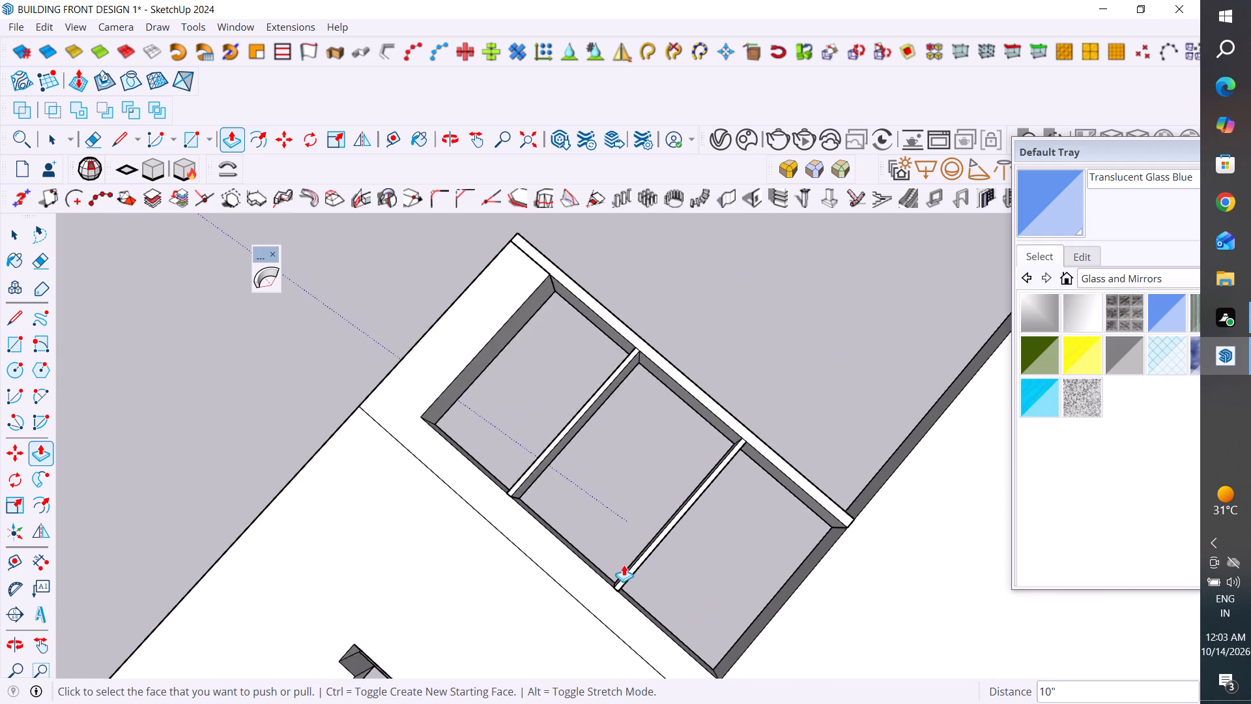
scroll(624, 565, down, 3)
click(4, 235)
click(321, 382)
Examine the wall group's geometry around the parapet and railing, checking what belongs to the group.
scroll(348, 416, down, 7)
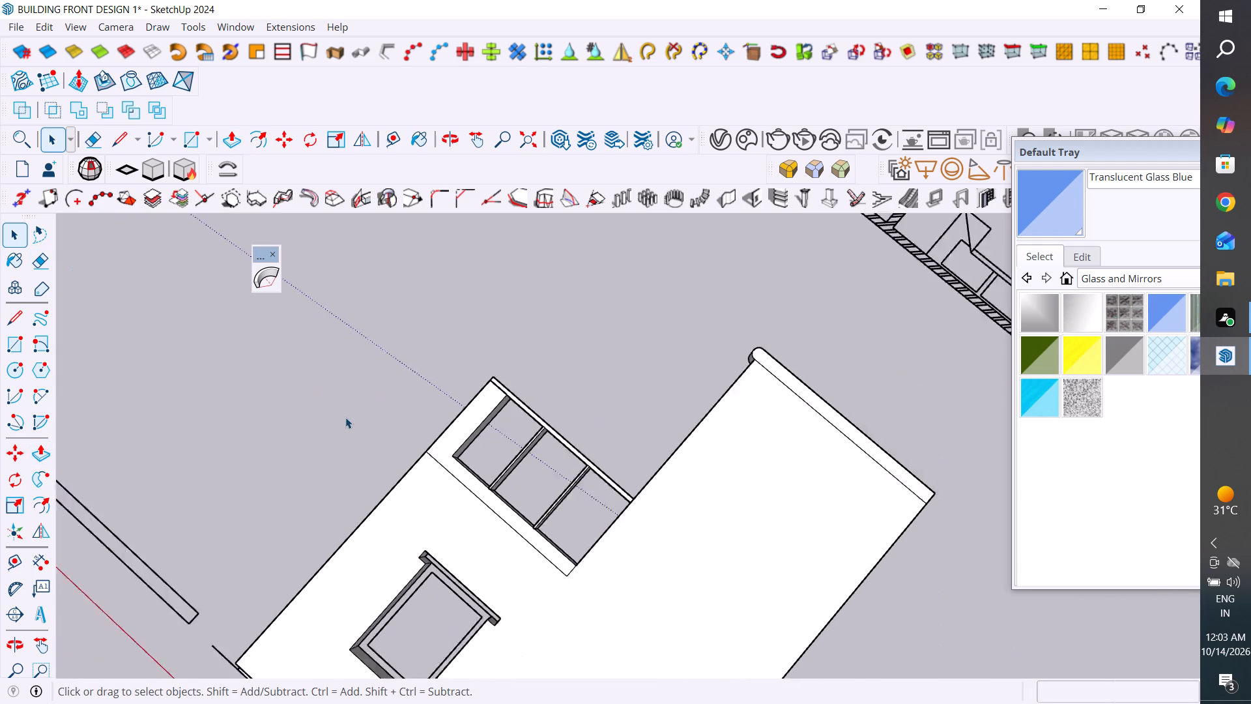
middle_drag(386, 536, 625, 403)
triple_click(725, 542)
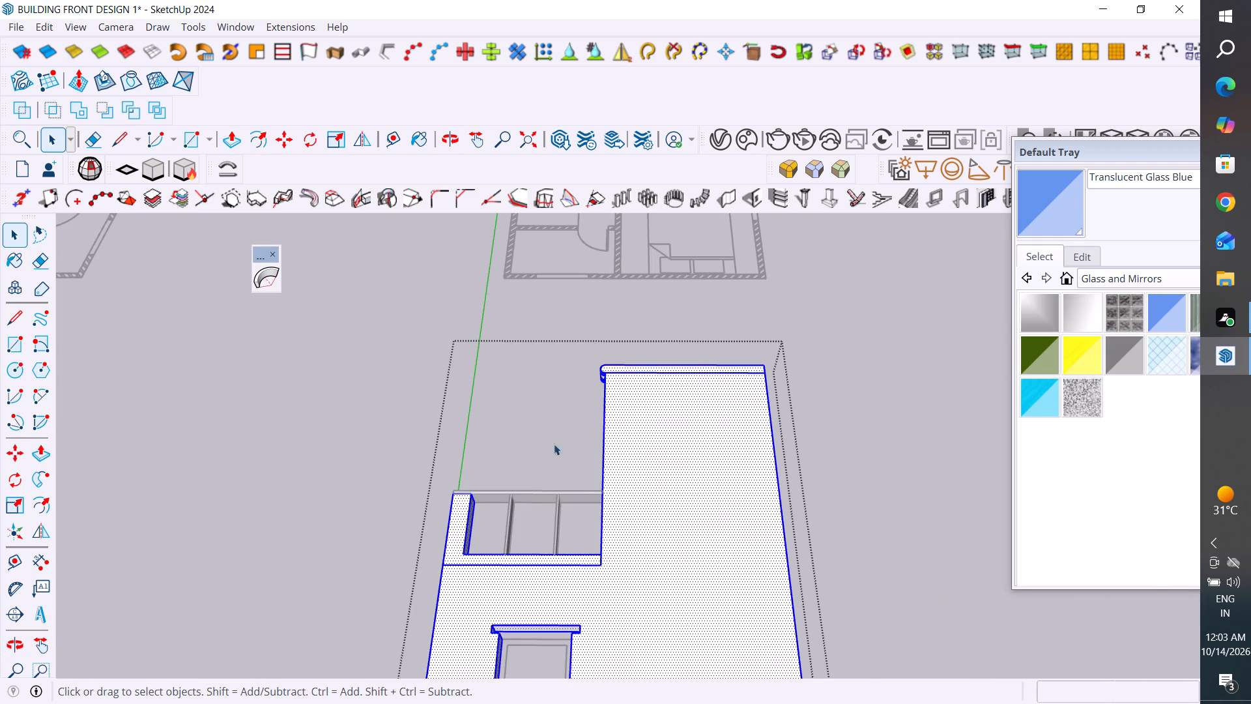
middle_drag(622, 544, 782, 529)
scroll(670, 527, up, 5)
click(598, 404)
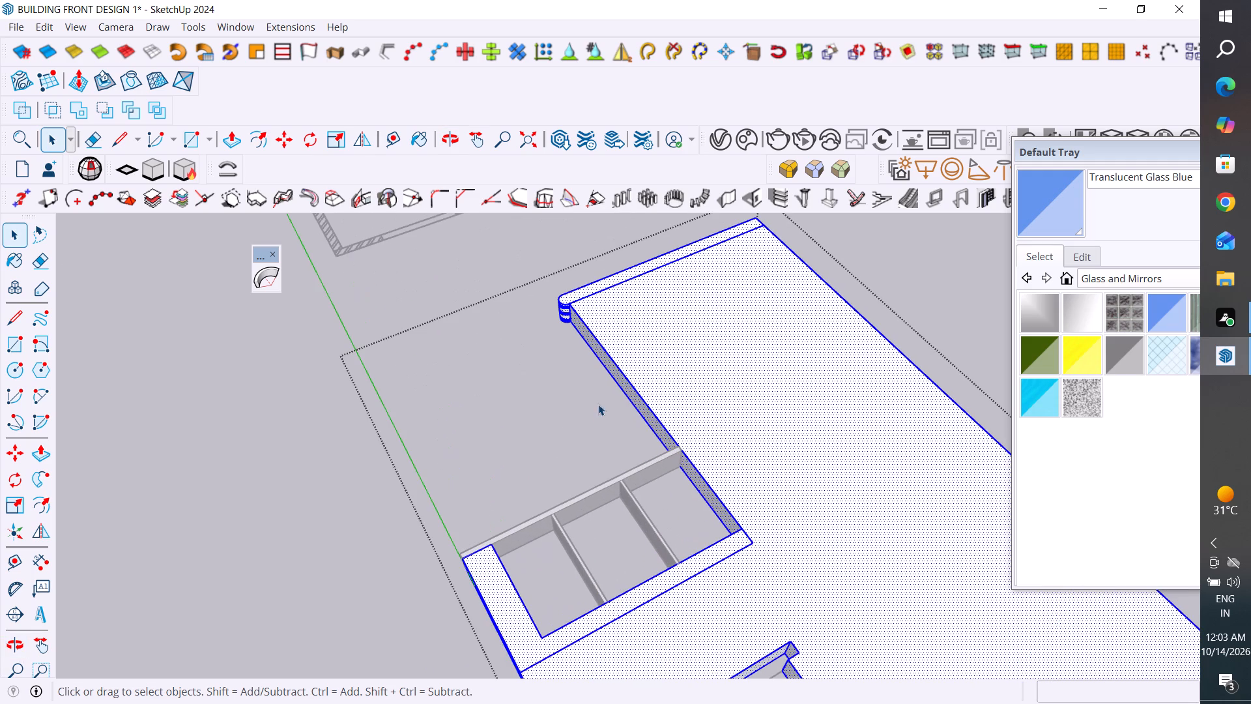
click(660, 536)
scroll(525, 427, down, 6)
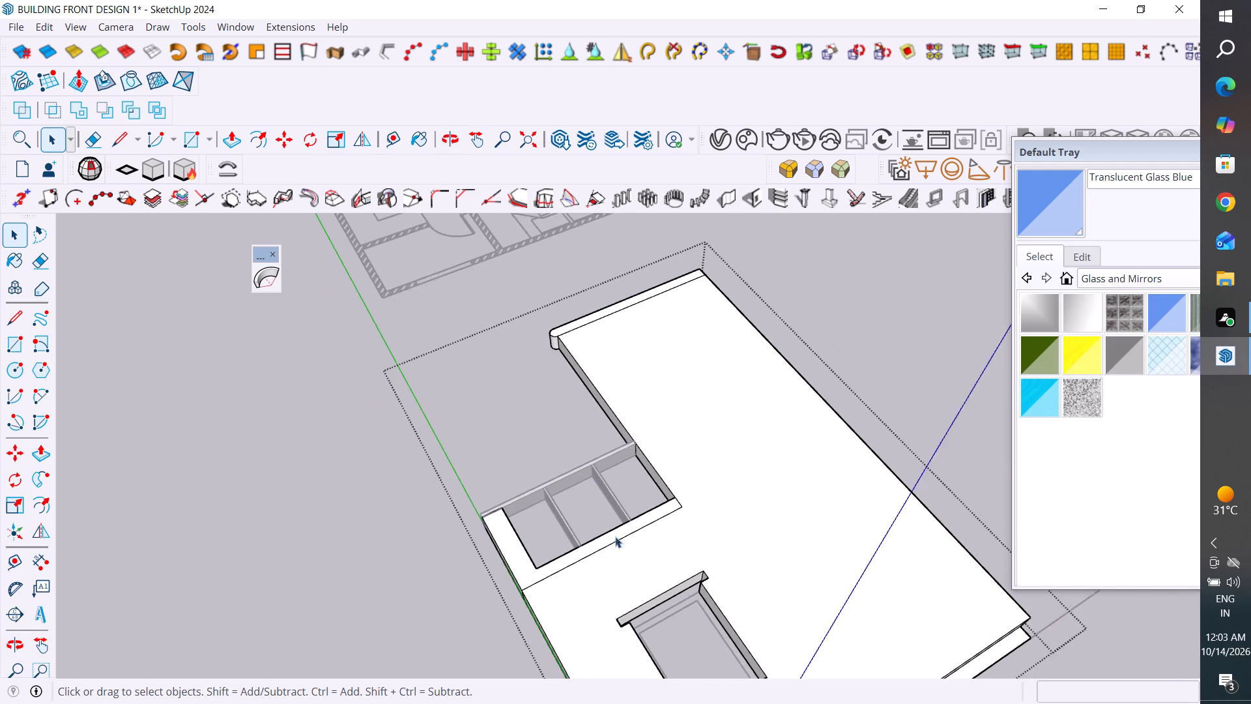
scroll(572, 379, down, 5)
click(906, 608)
Inside the wall group, push/pull the recessed strip along the wall's base by 10", flush with the wall face.
scroll(788, 598, up, 2)
middle_drag(800, 608, 793, 557)
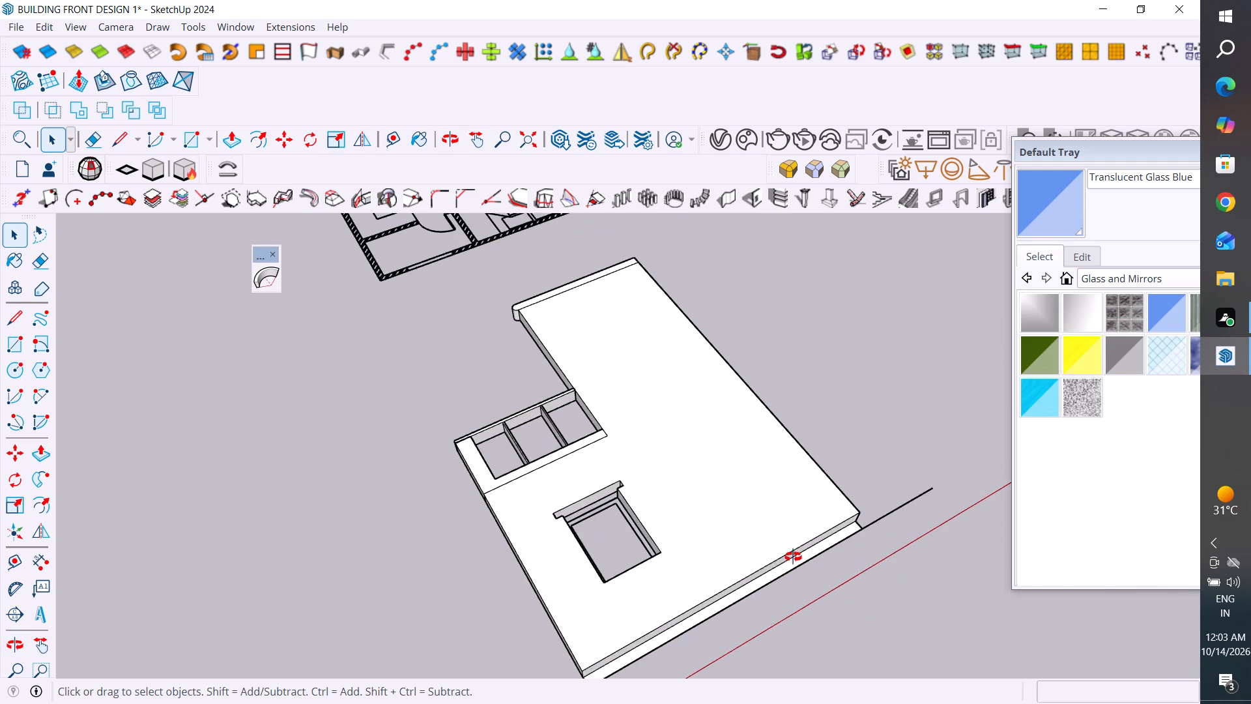
middle_drag(793, 557, 779, 533)
scroll(818, 472, up, 4)
scroll(639, 393, down, 5)
middle_drag(713, 507, 734, 593)
scroll(768, 563, up, 17)
click(809, 501)
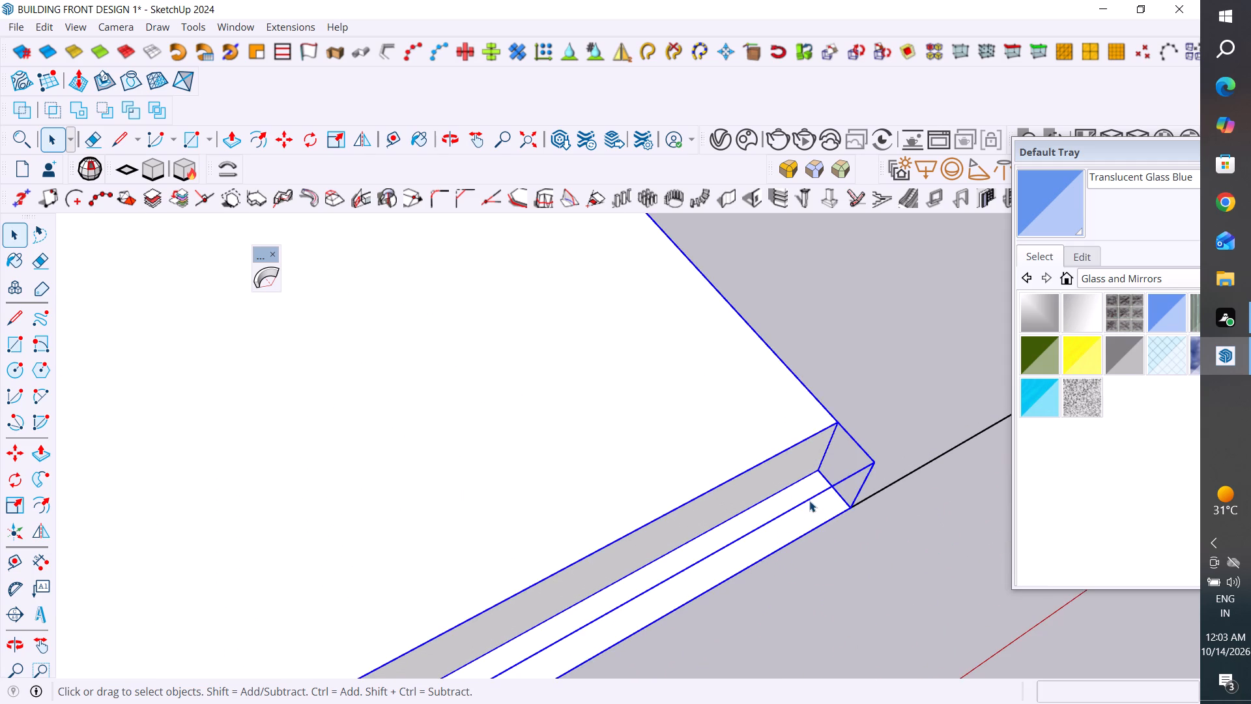
double_click(803, 518)
click(960, 405)
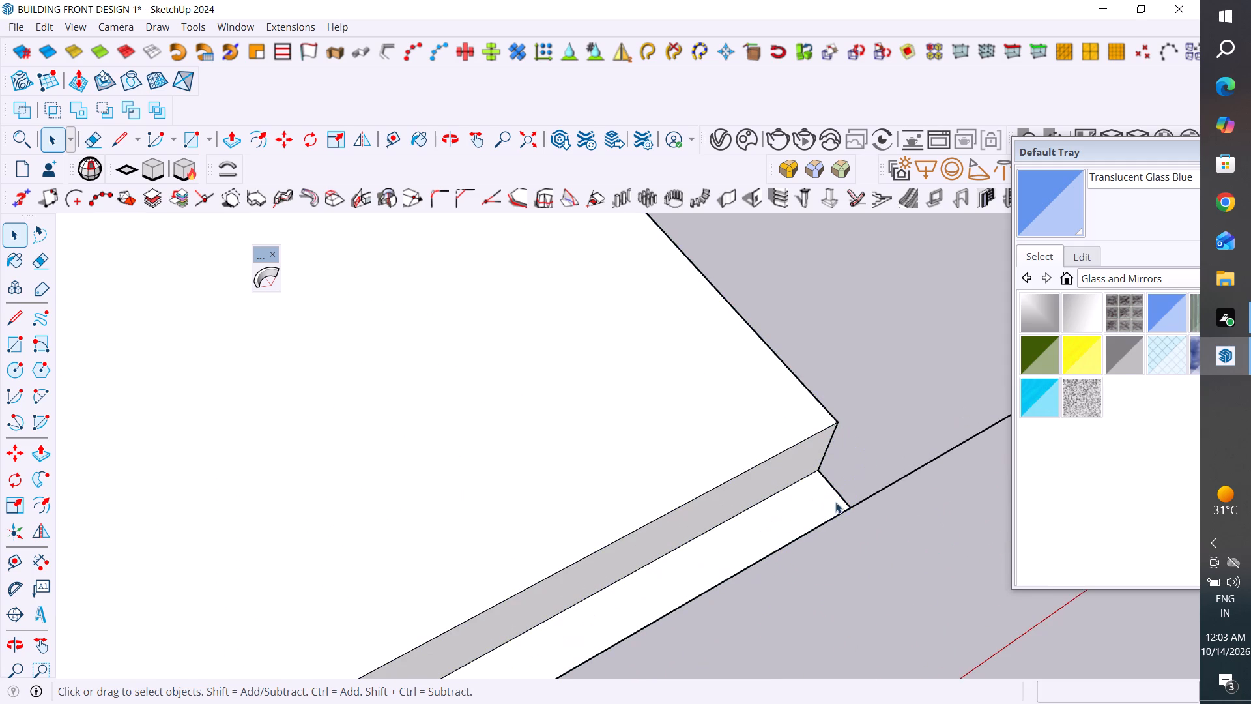
click(831, 505)
triple_click(816, 505)
double_click(816, 505)
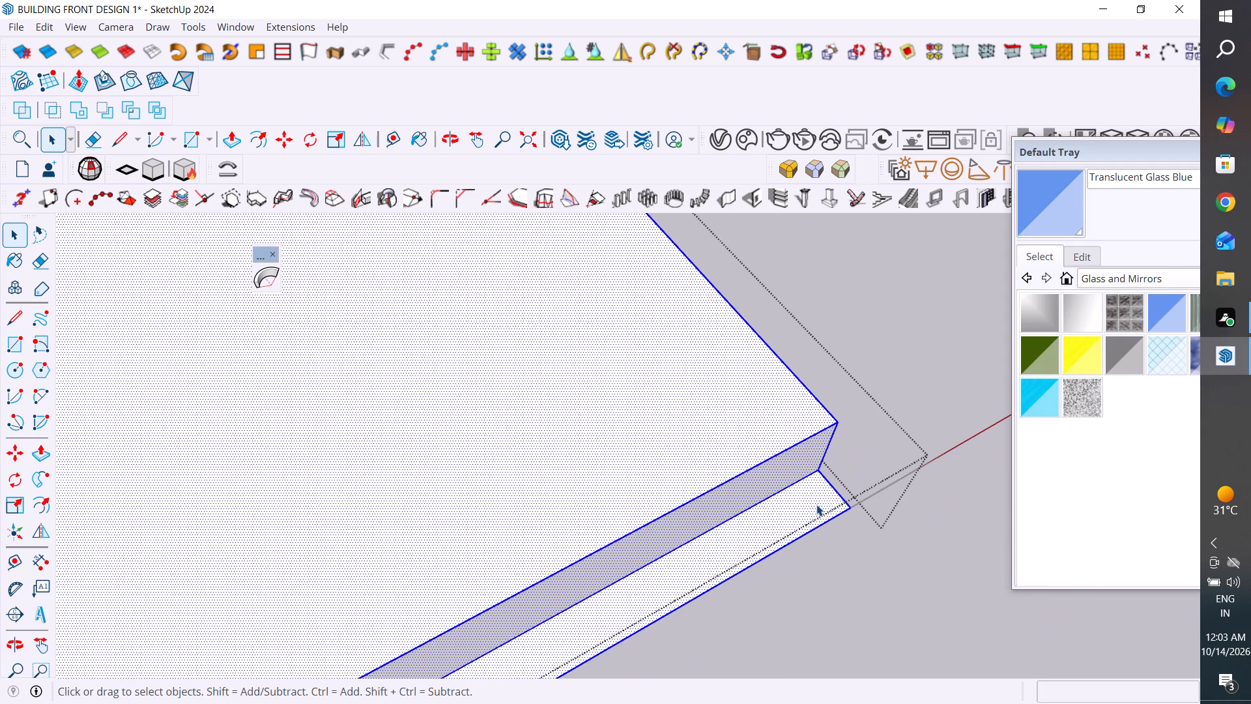
click(816, 505)
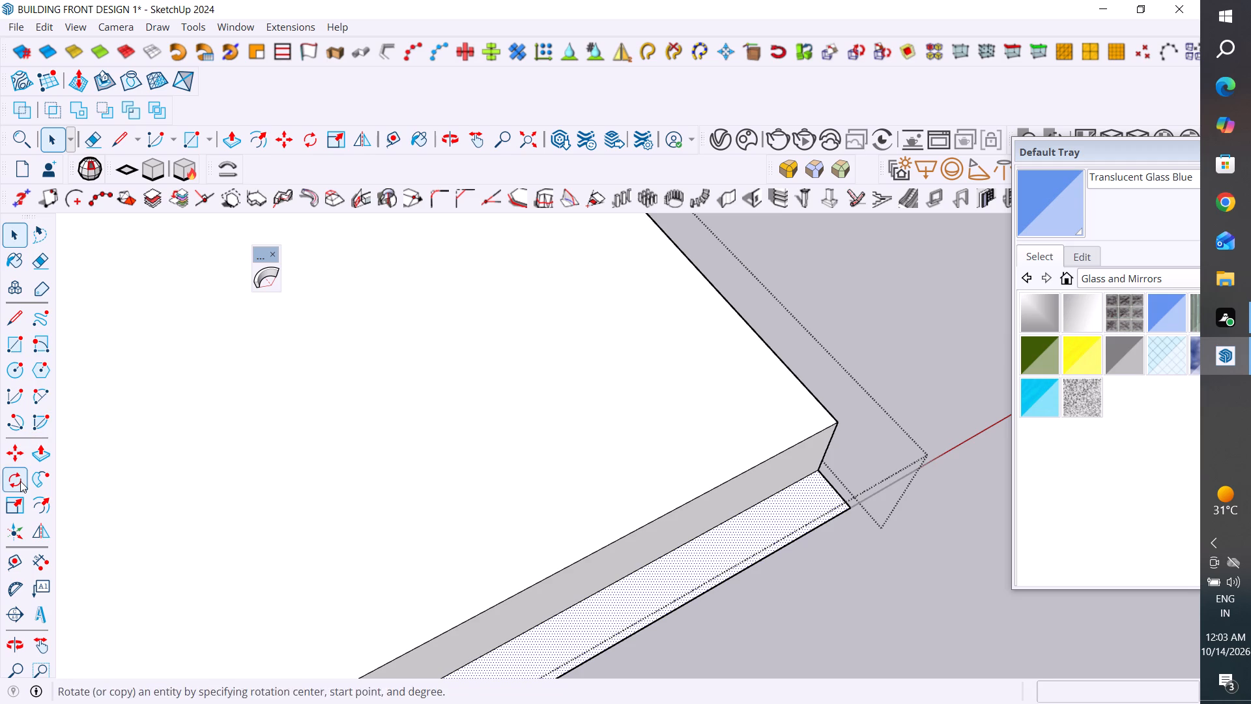
click(38, 460)
click(786, 521)
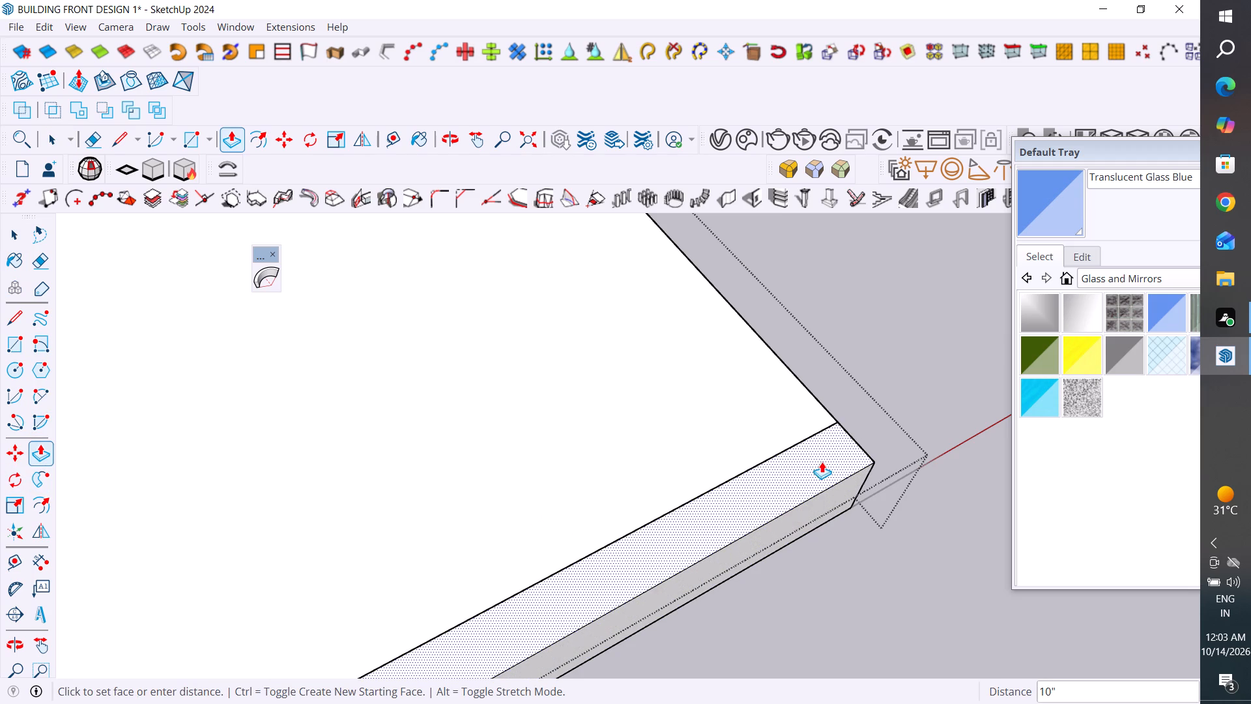
click(805, 453)
scroll(776, 389, down, 13)
middle_drag(867, 503, 704, 599)
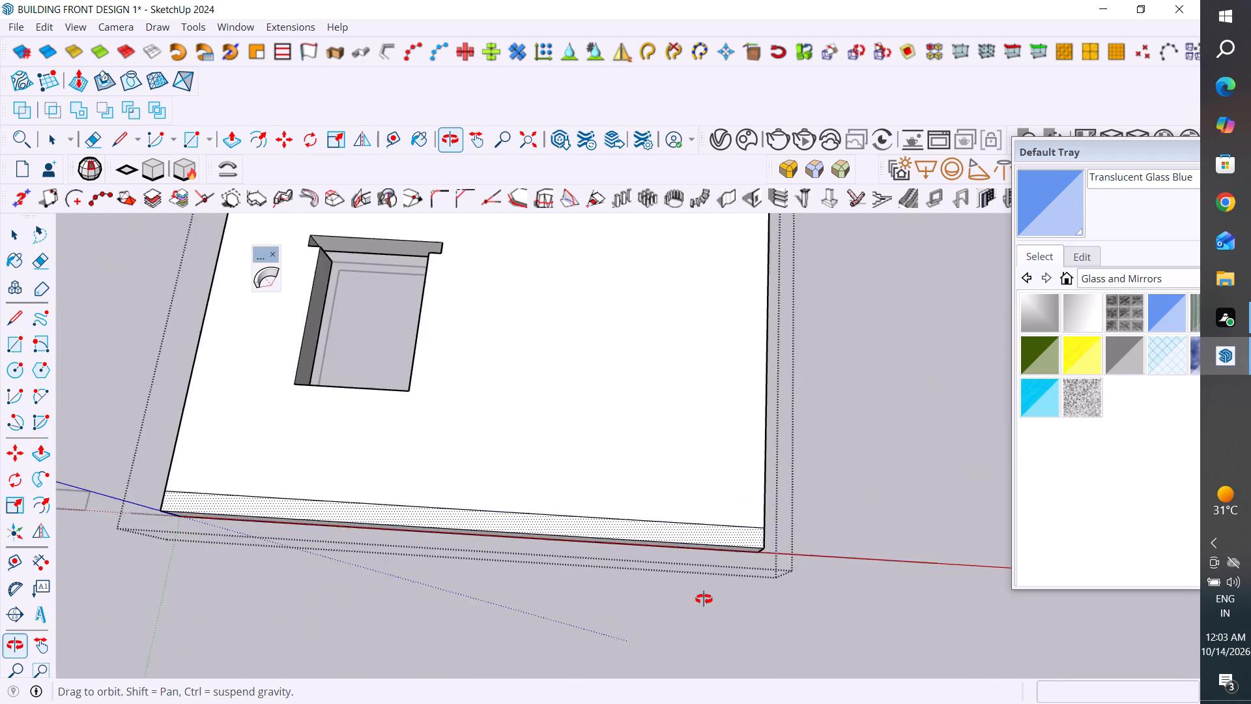
middle_drag(704, 599, 743, 677)
scroll(785, 476, down, 6)
middle_drag(864, 504, 827, 567)
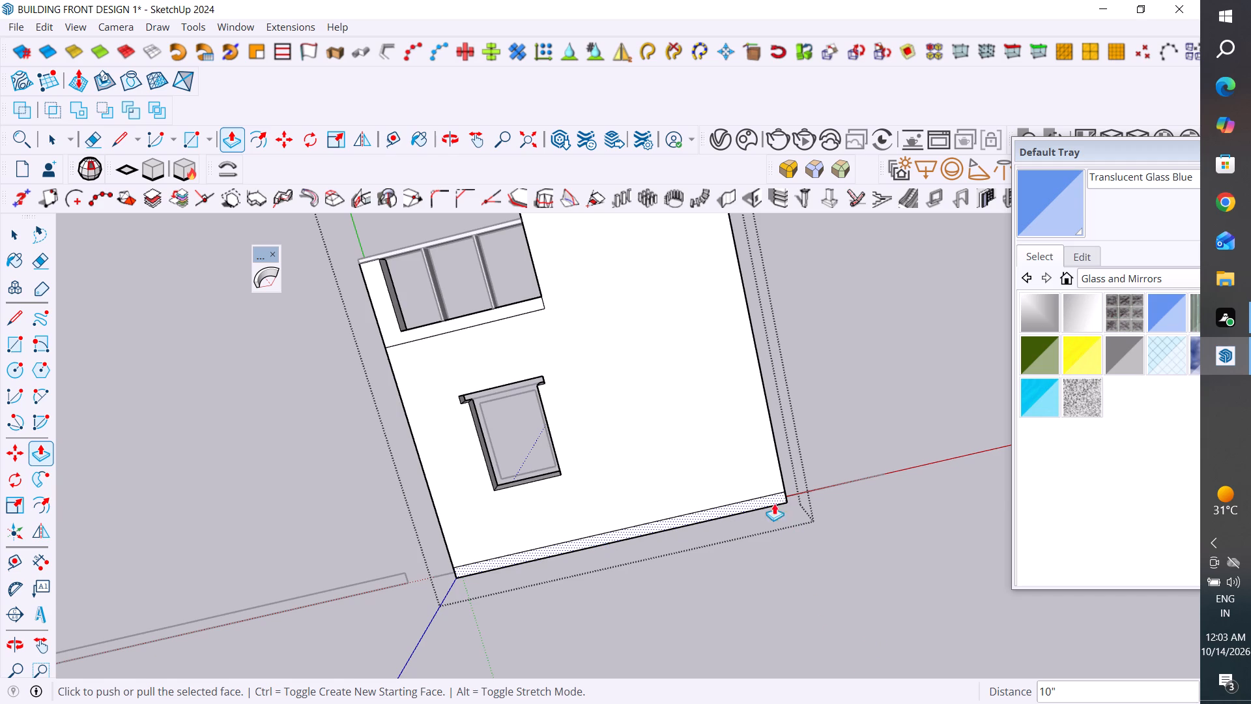
click(19, 232)
click(298, 422)
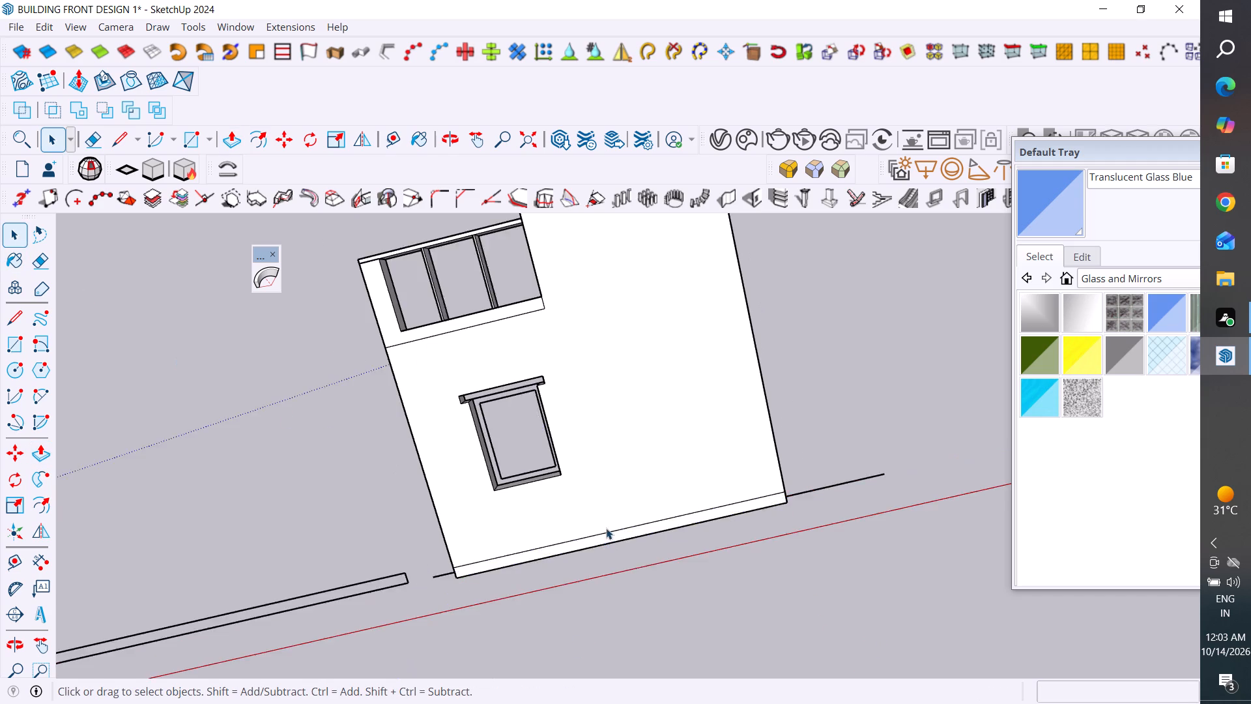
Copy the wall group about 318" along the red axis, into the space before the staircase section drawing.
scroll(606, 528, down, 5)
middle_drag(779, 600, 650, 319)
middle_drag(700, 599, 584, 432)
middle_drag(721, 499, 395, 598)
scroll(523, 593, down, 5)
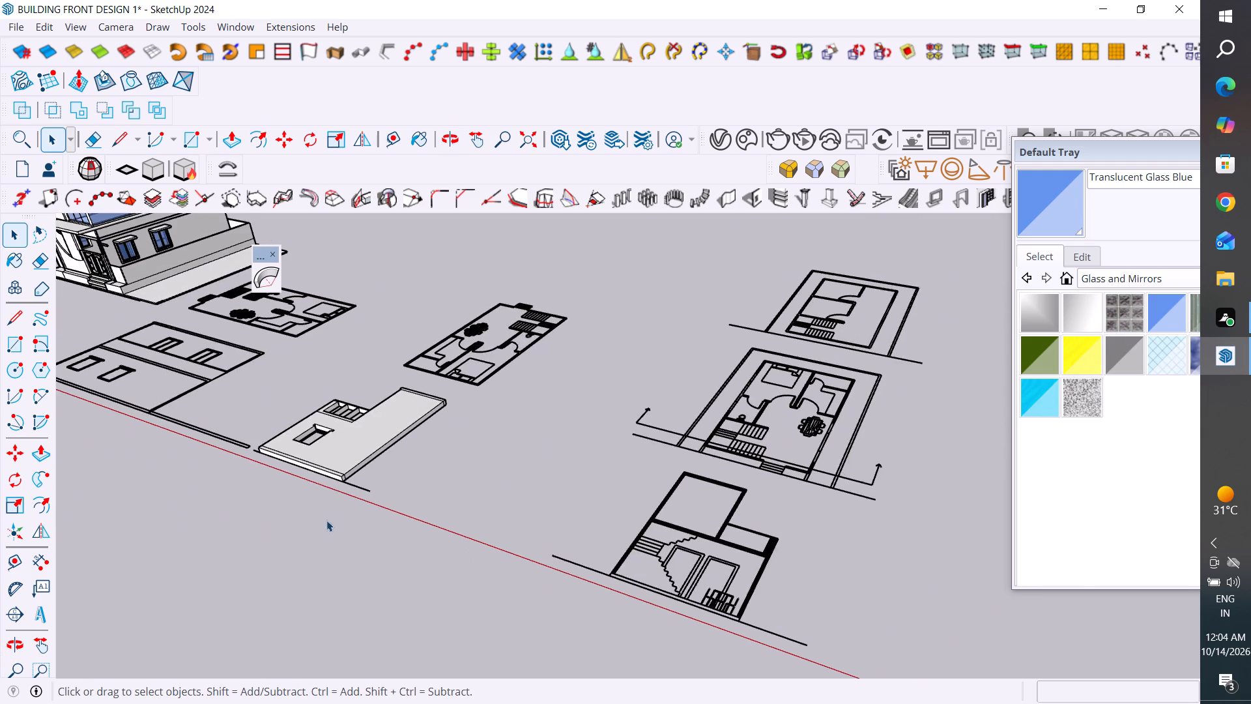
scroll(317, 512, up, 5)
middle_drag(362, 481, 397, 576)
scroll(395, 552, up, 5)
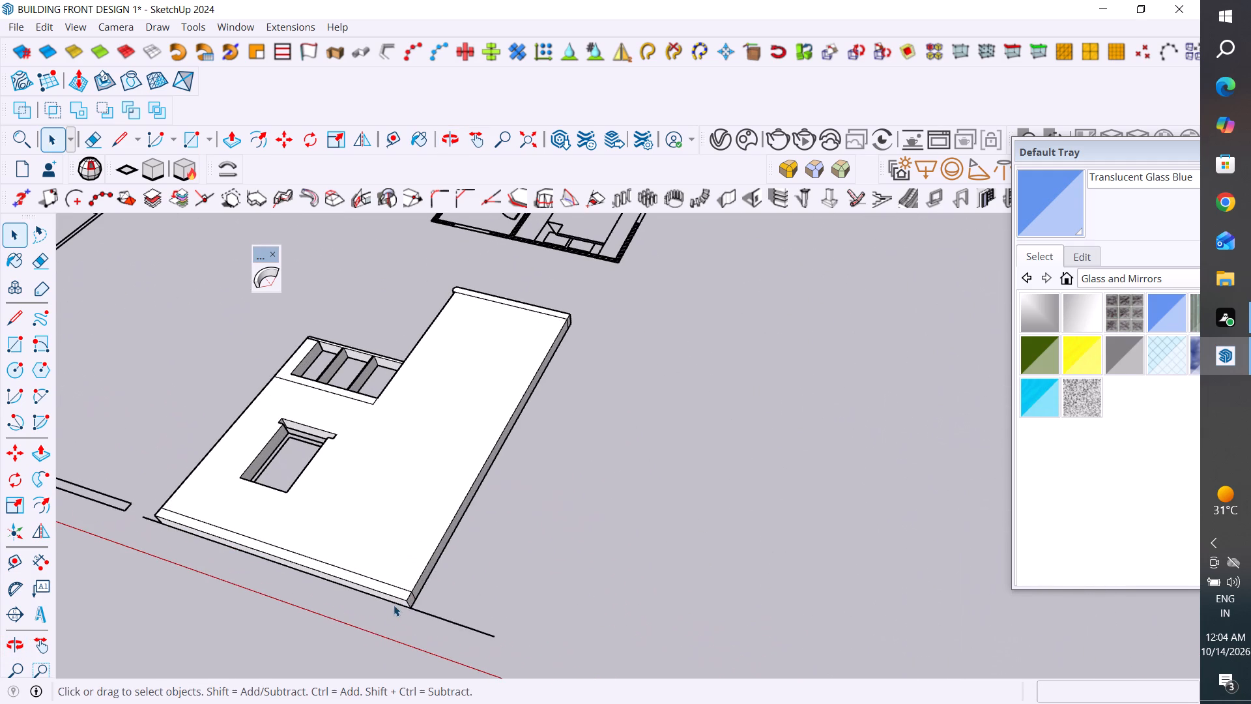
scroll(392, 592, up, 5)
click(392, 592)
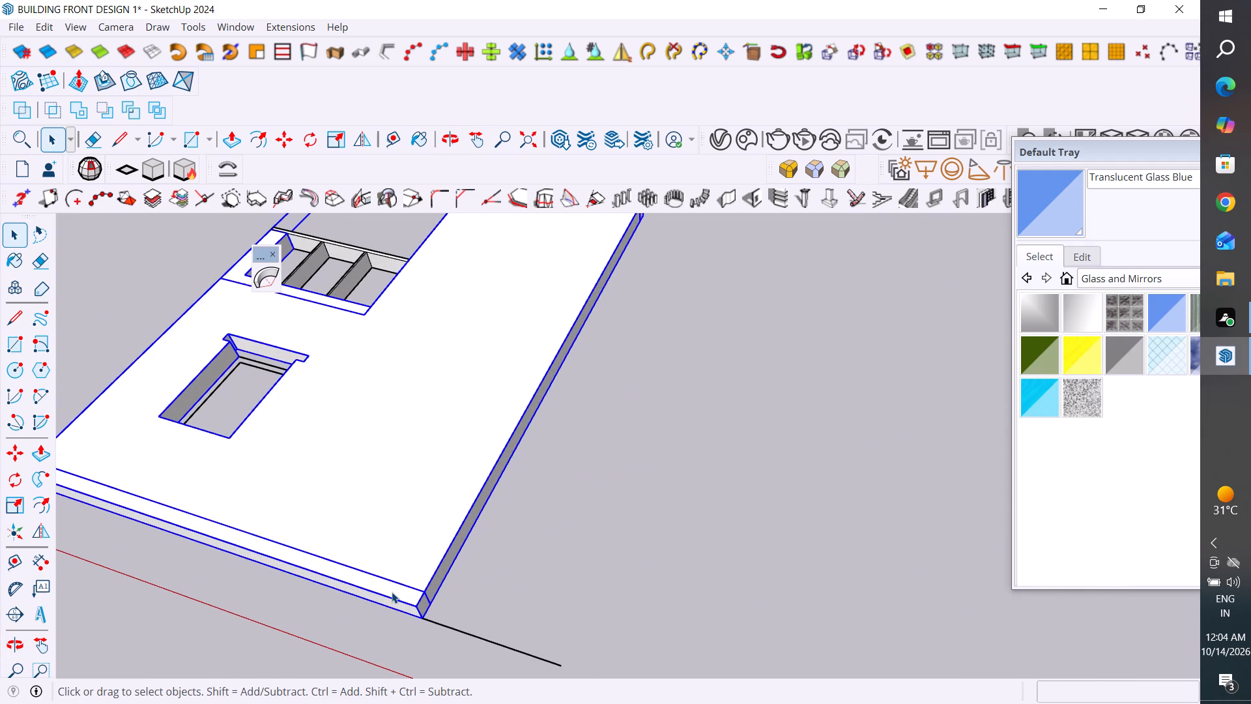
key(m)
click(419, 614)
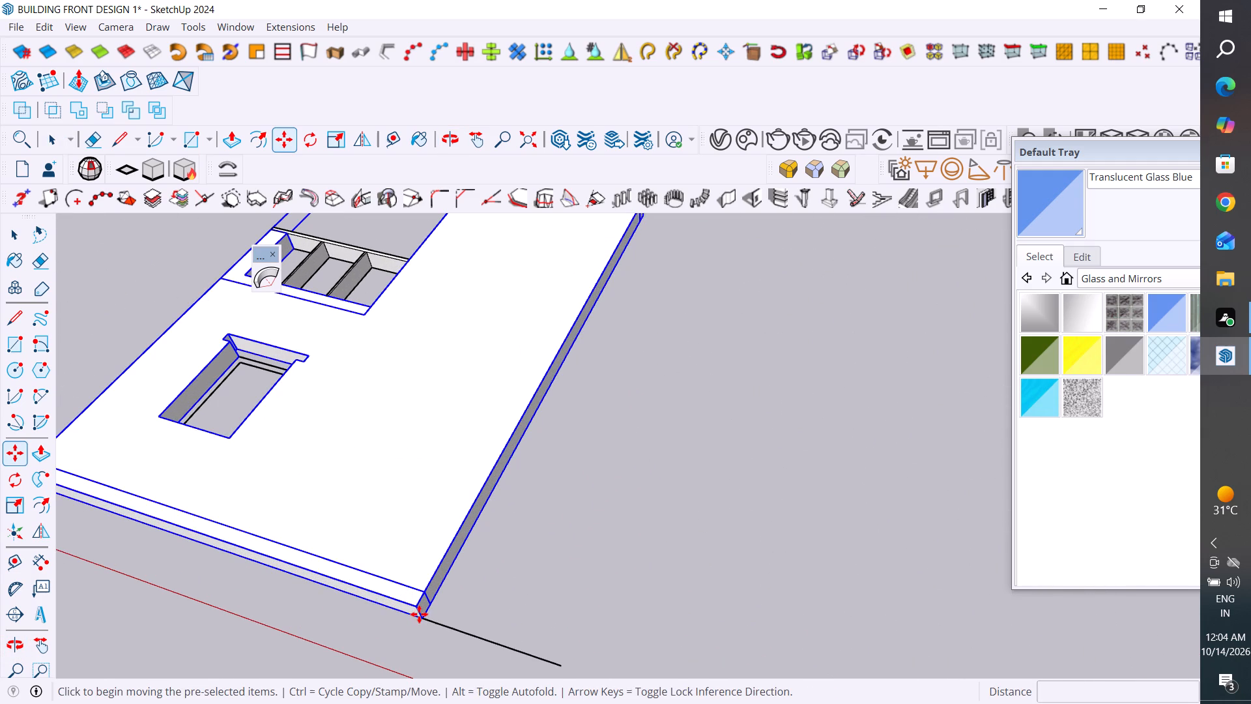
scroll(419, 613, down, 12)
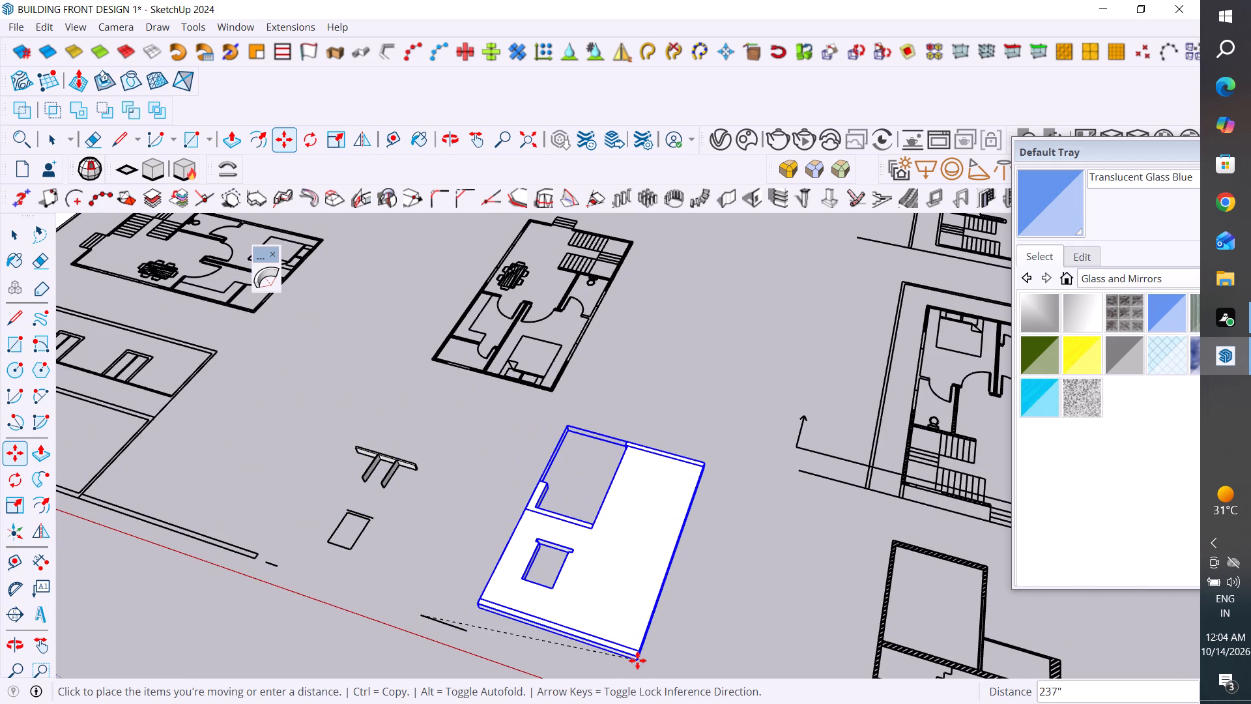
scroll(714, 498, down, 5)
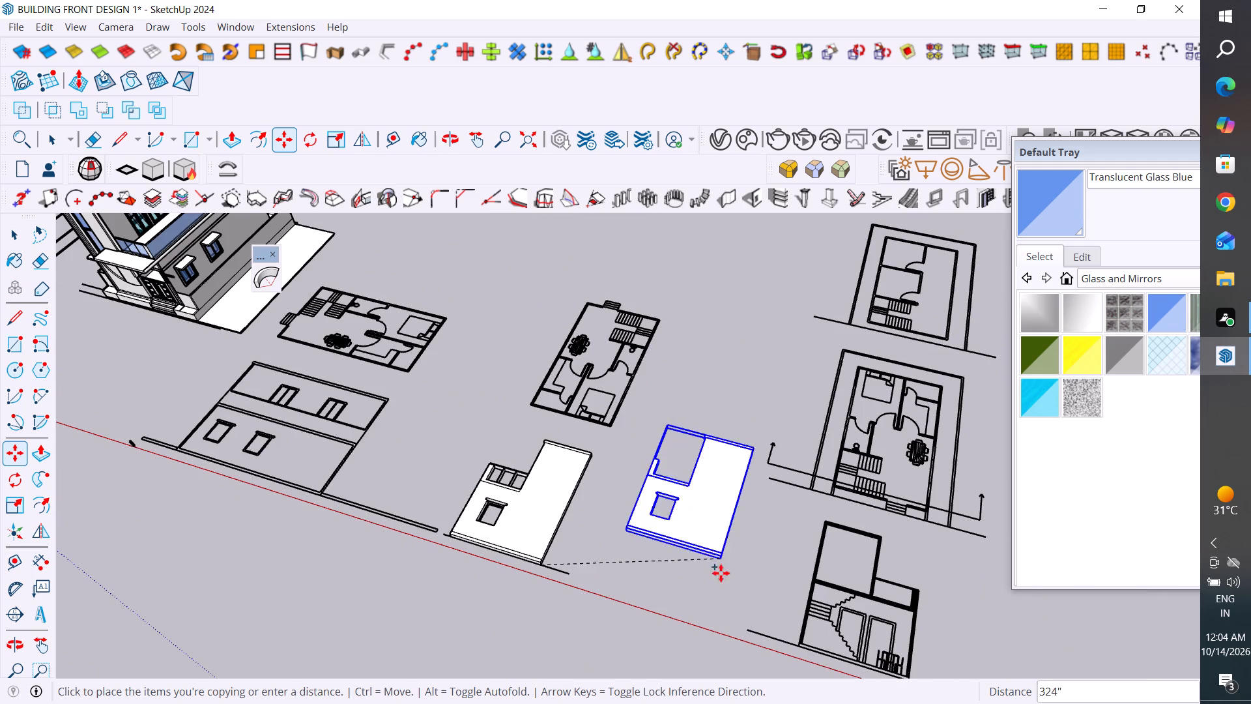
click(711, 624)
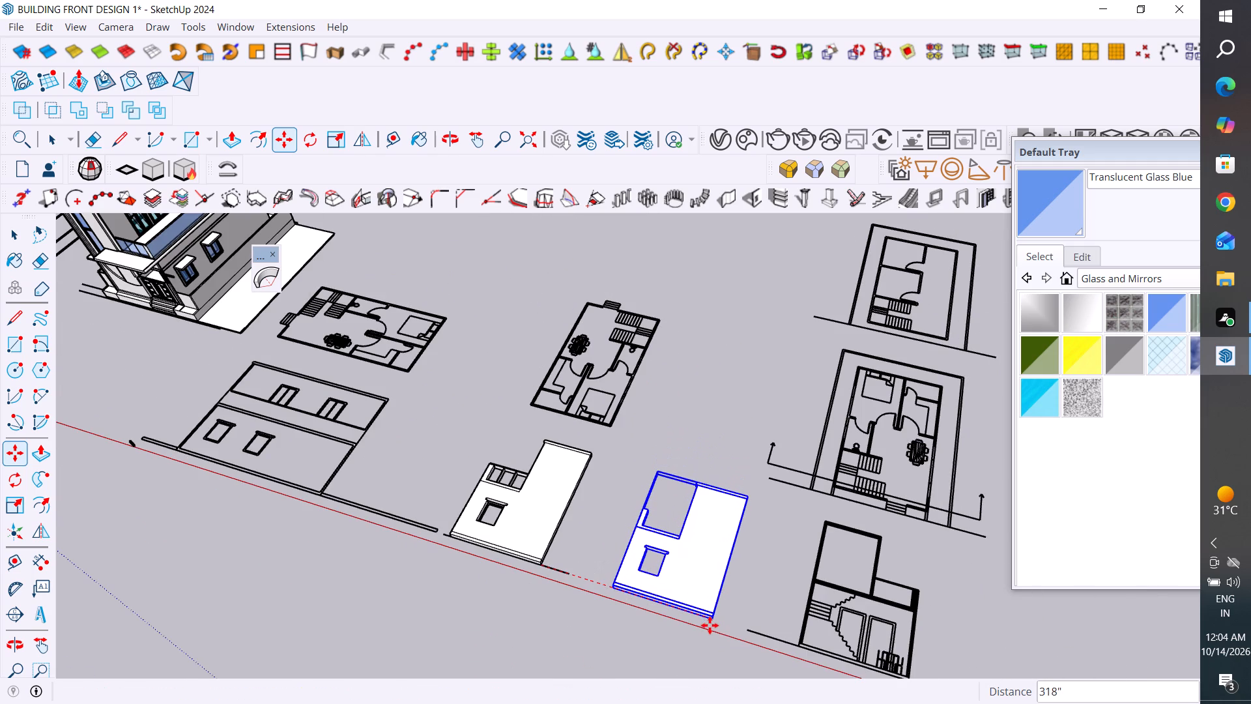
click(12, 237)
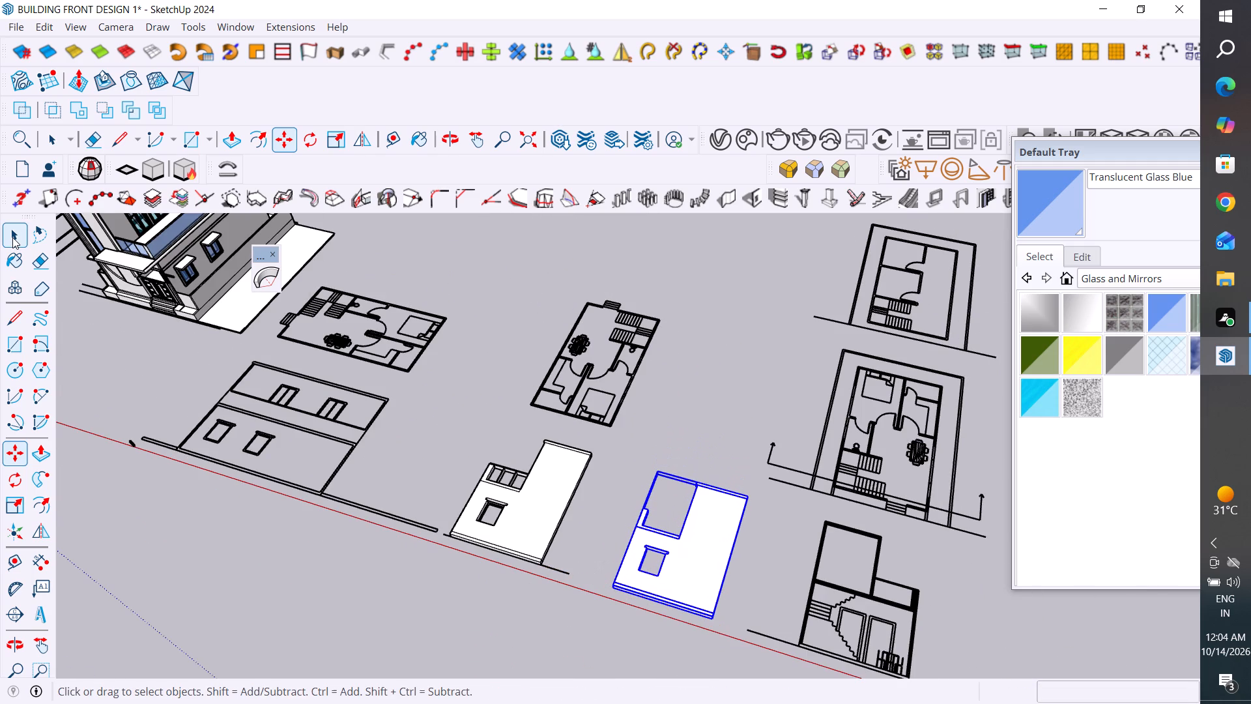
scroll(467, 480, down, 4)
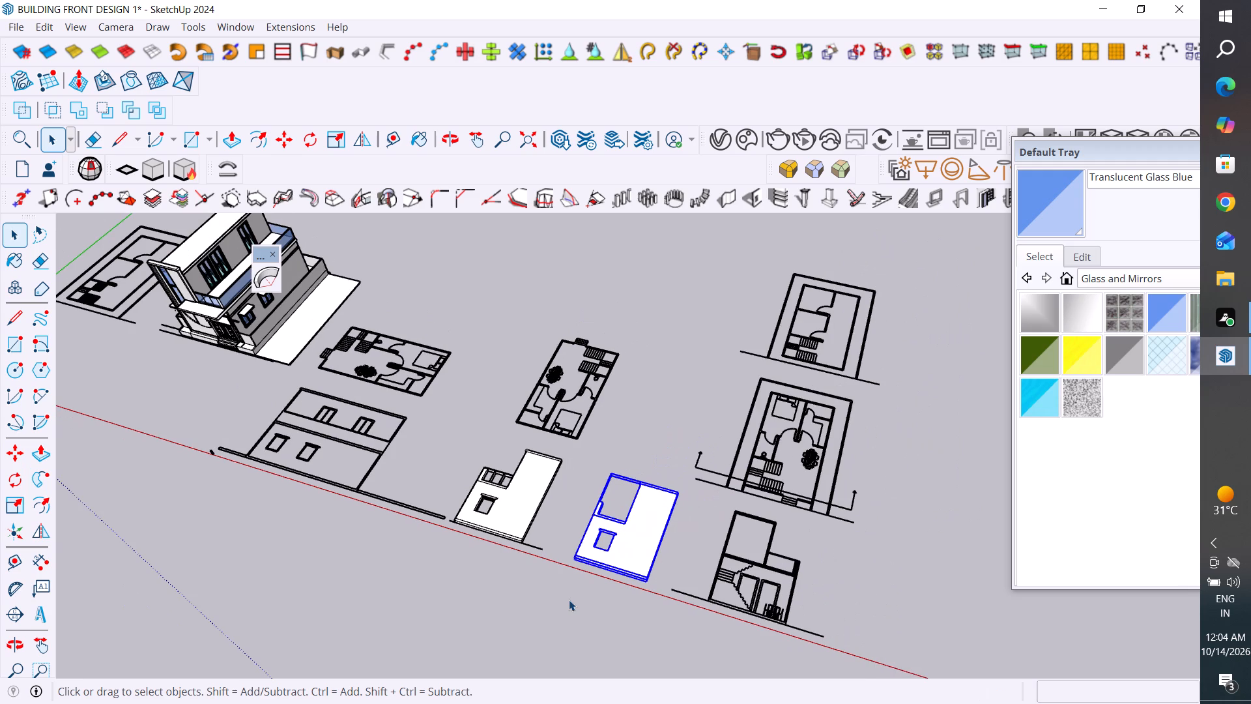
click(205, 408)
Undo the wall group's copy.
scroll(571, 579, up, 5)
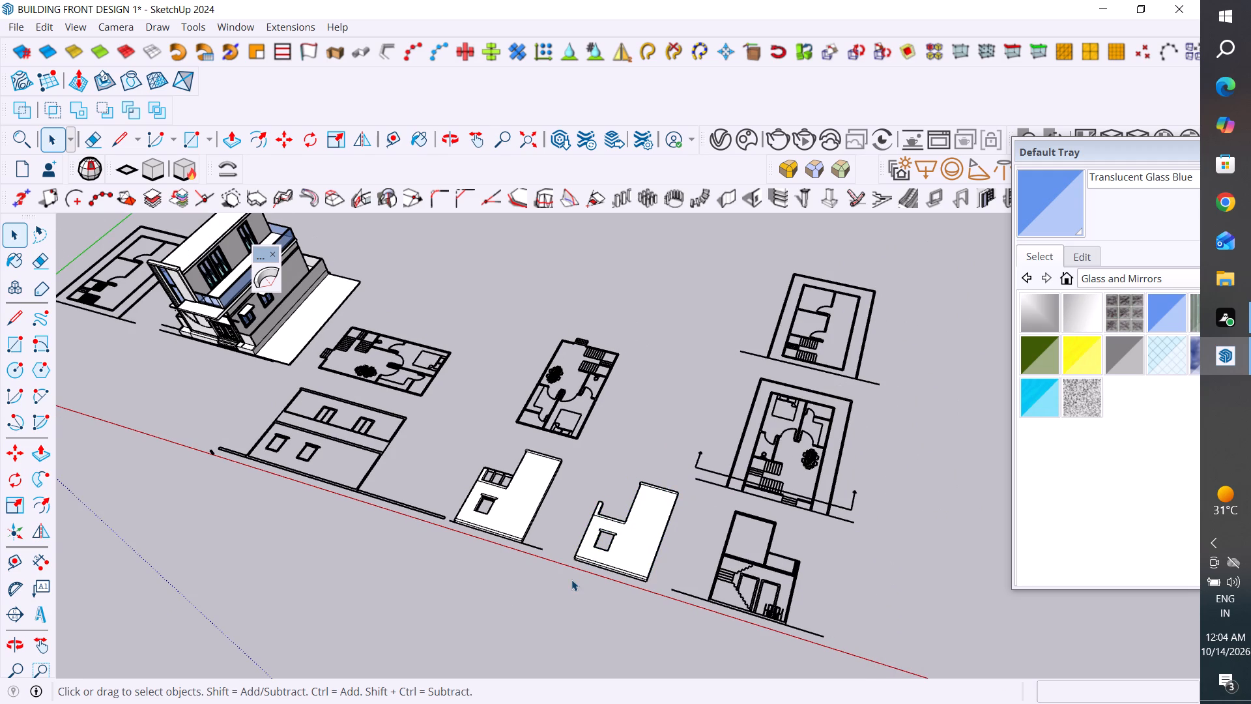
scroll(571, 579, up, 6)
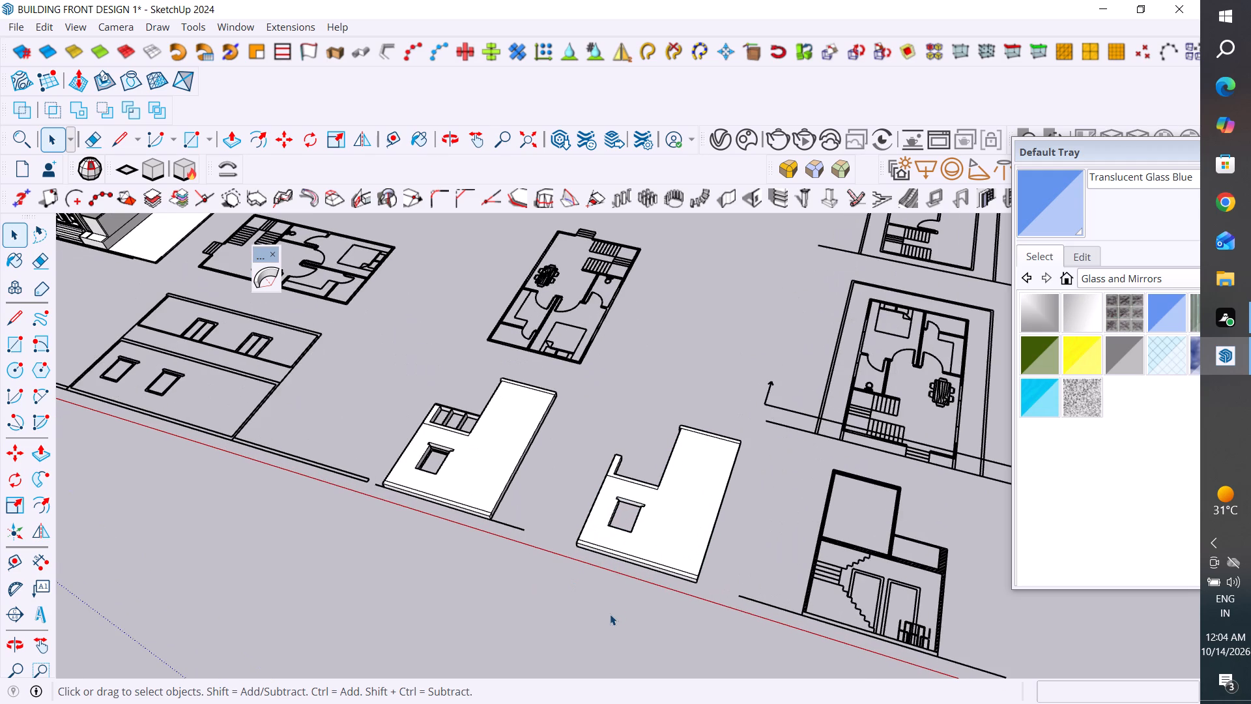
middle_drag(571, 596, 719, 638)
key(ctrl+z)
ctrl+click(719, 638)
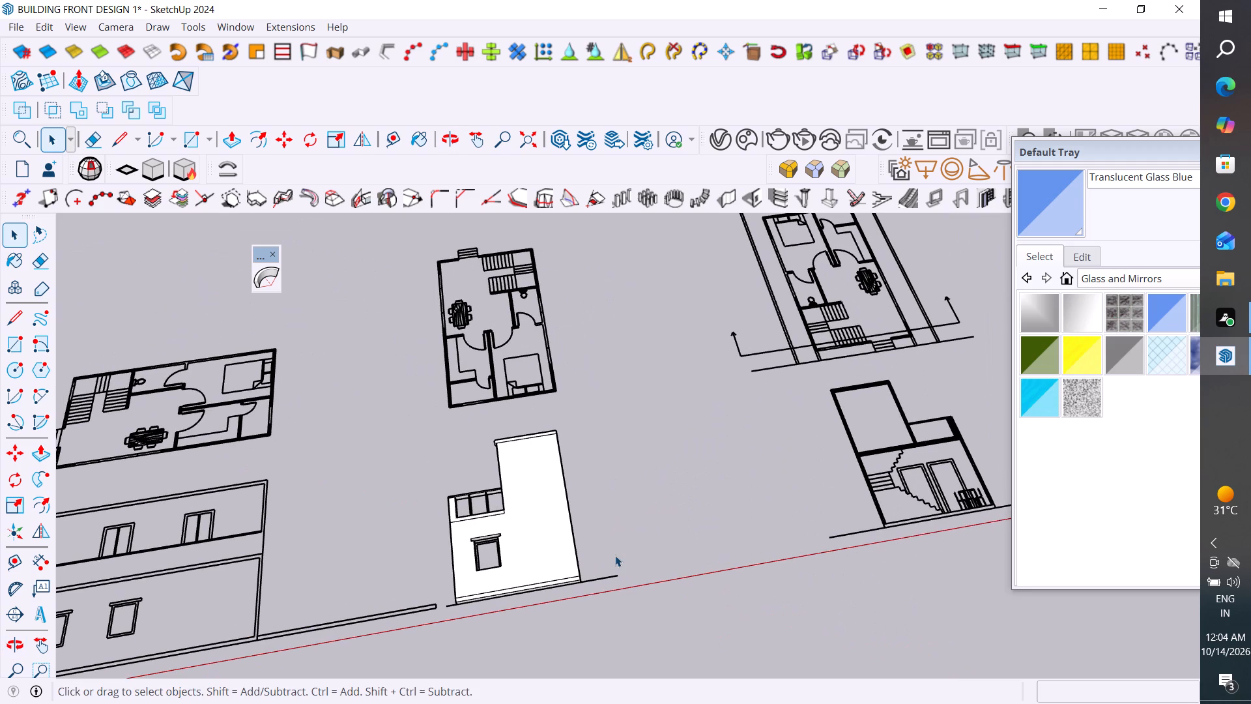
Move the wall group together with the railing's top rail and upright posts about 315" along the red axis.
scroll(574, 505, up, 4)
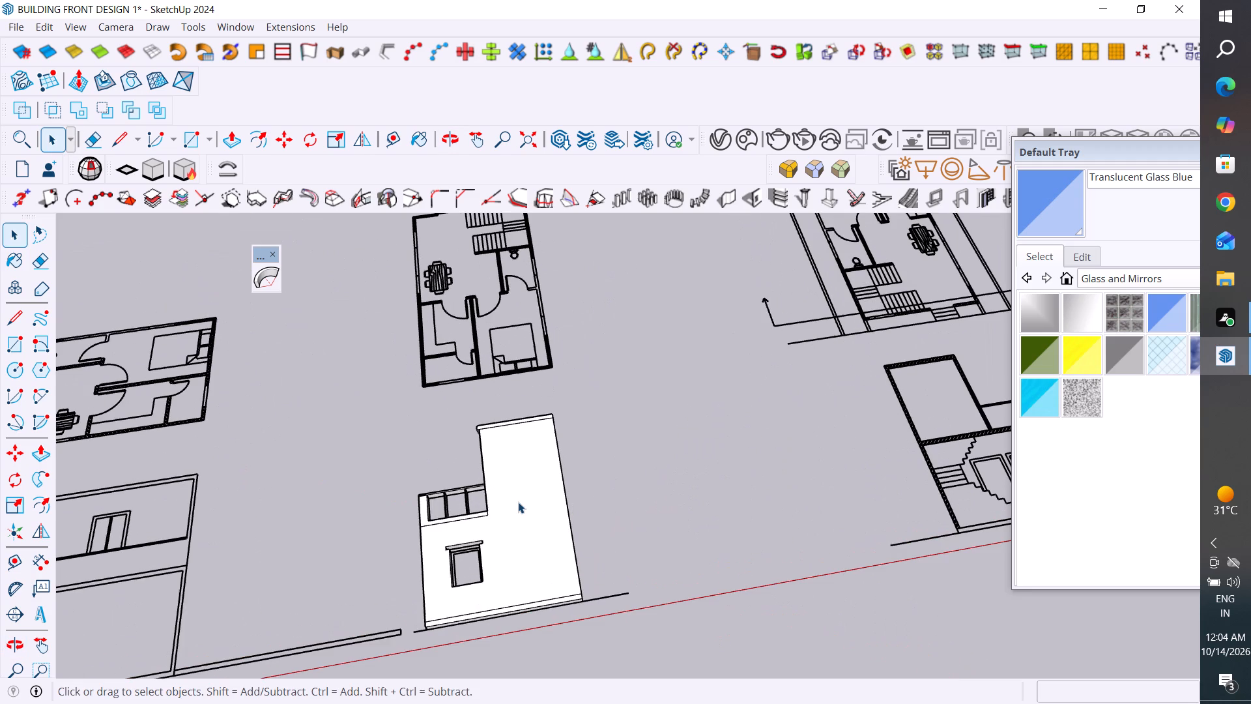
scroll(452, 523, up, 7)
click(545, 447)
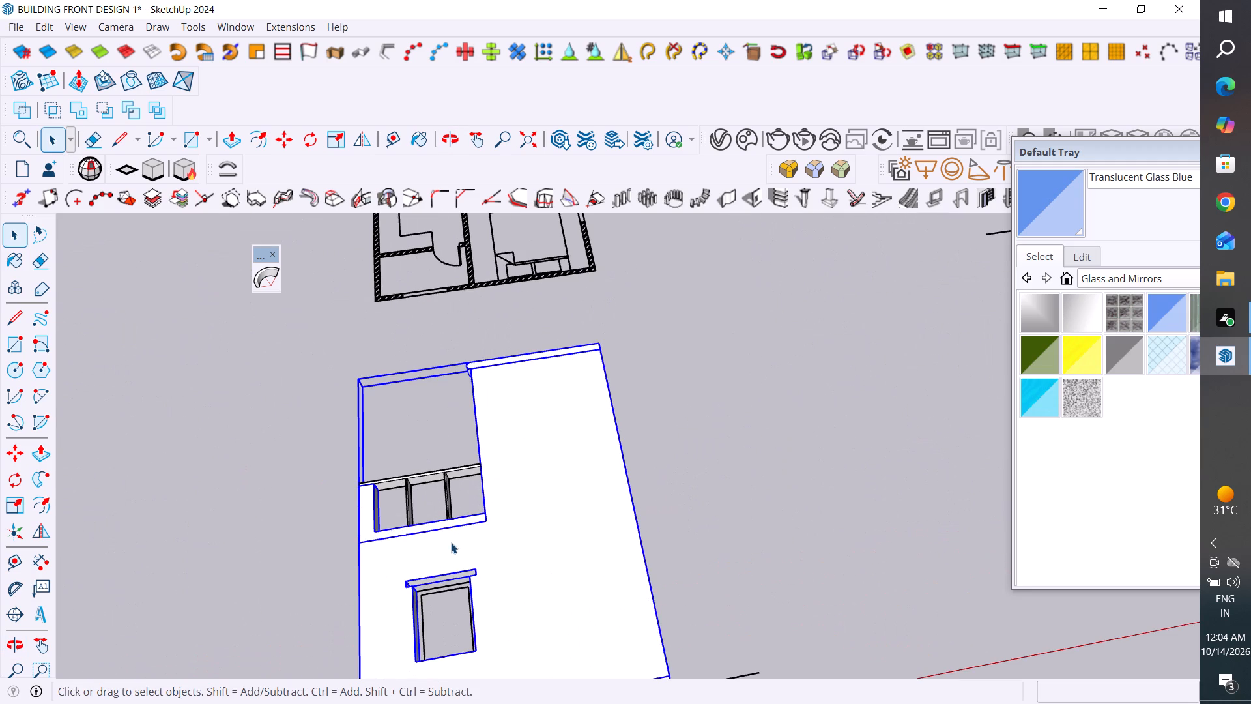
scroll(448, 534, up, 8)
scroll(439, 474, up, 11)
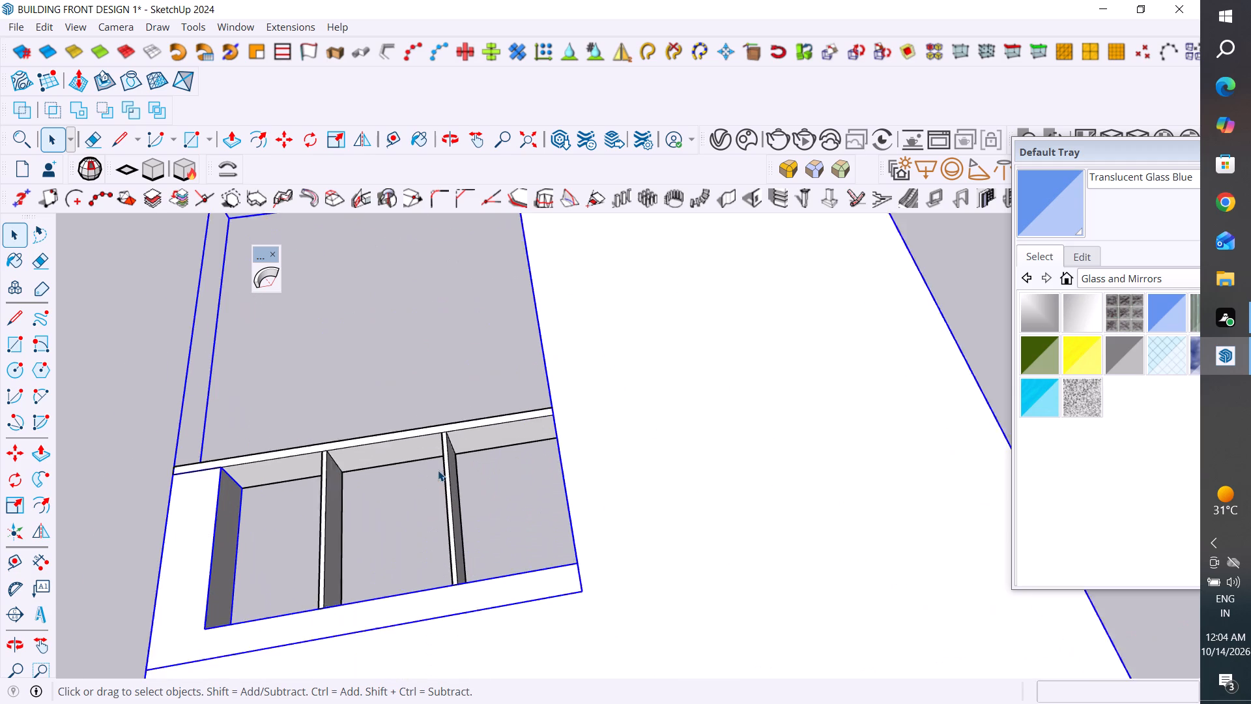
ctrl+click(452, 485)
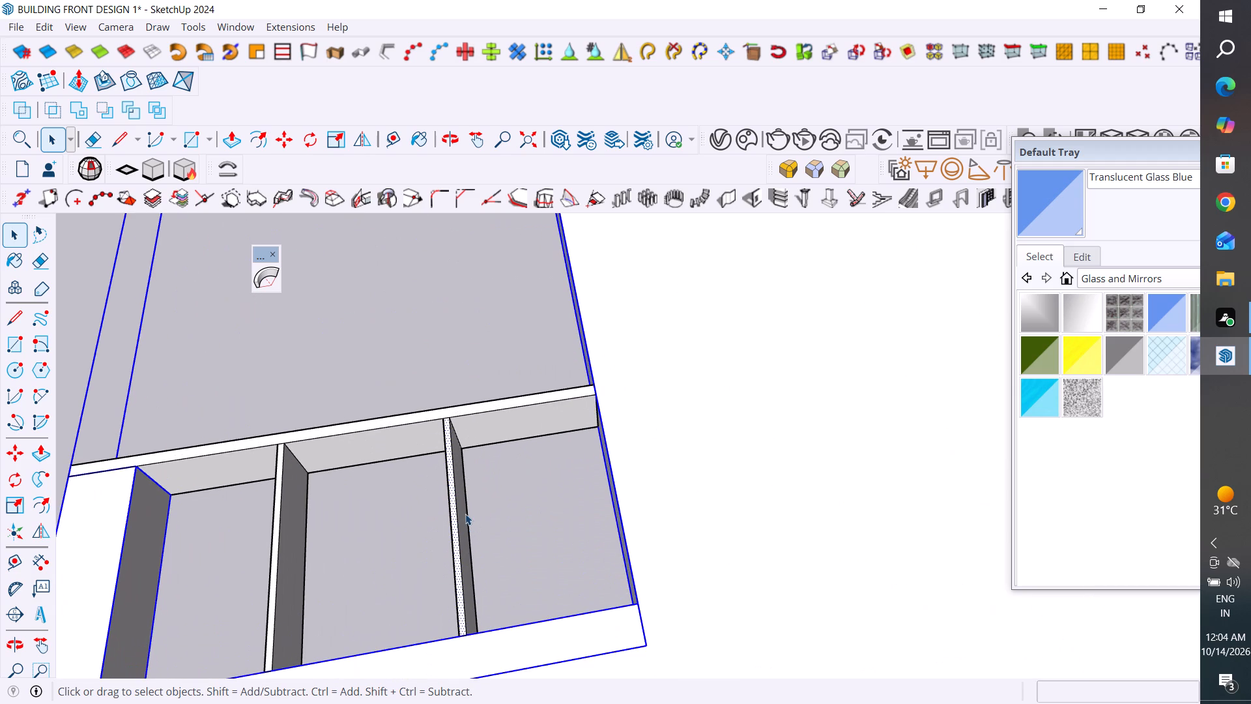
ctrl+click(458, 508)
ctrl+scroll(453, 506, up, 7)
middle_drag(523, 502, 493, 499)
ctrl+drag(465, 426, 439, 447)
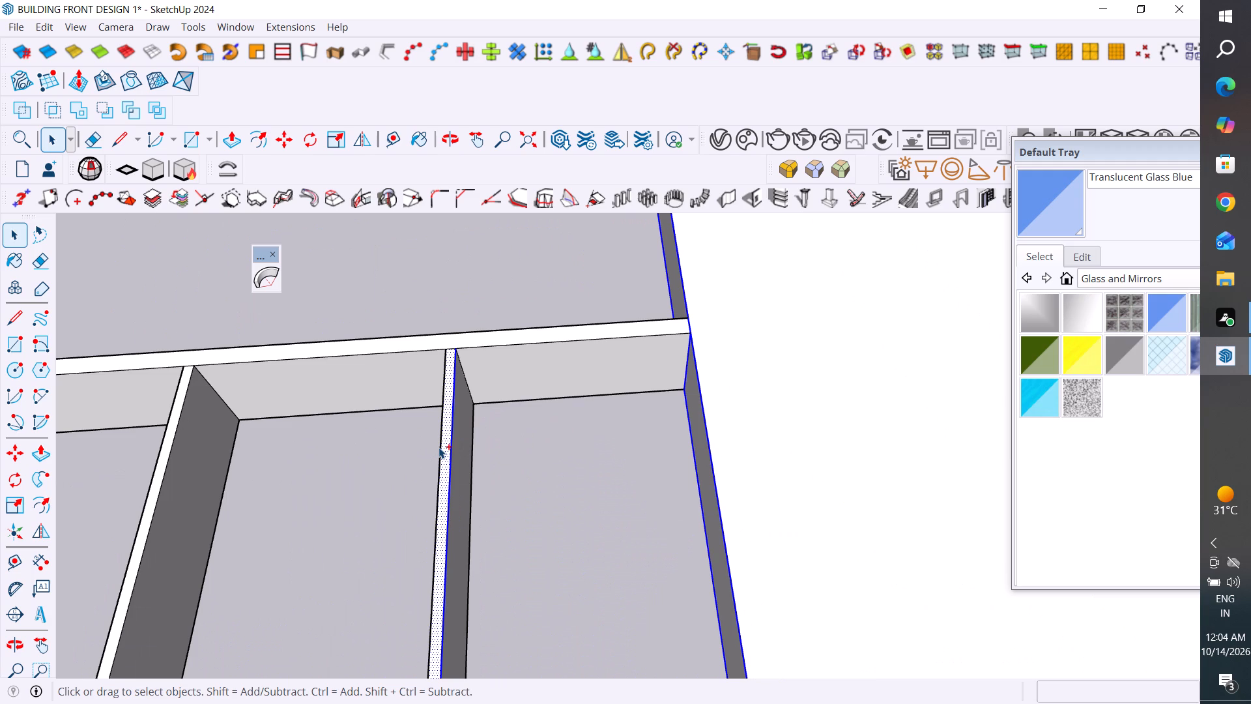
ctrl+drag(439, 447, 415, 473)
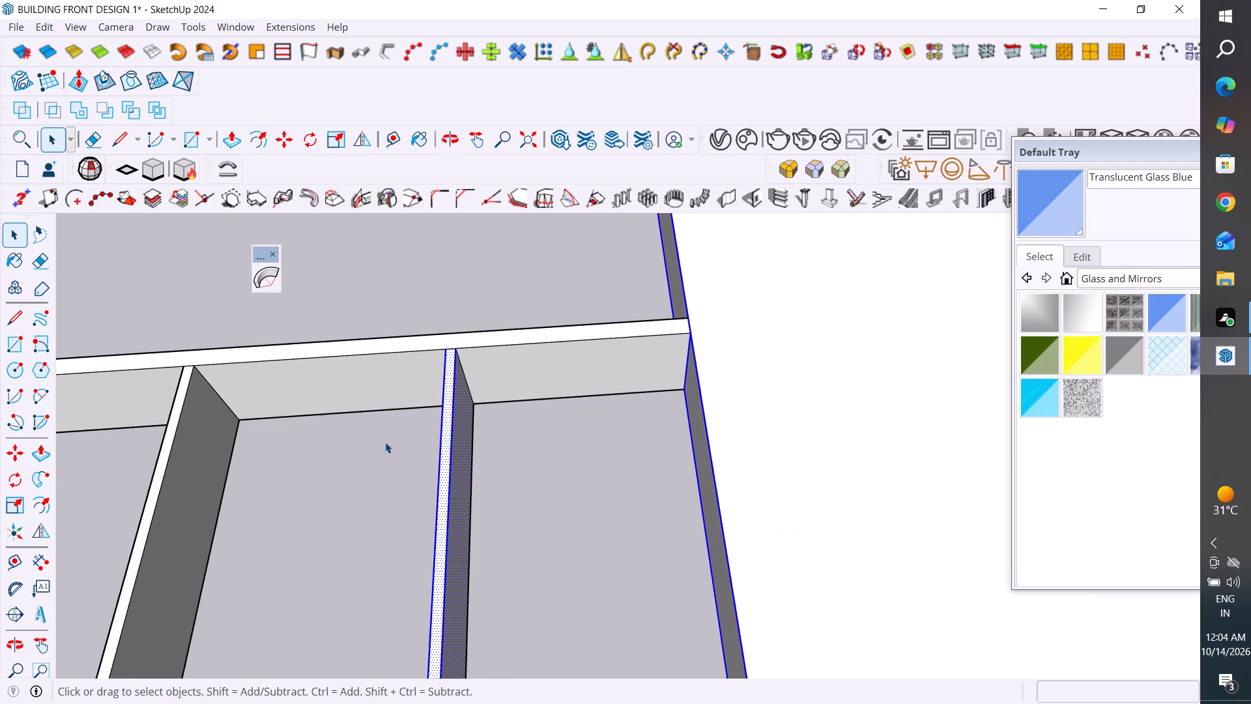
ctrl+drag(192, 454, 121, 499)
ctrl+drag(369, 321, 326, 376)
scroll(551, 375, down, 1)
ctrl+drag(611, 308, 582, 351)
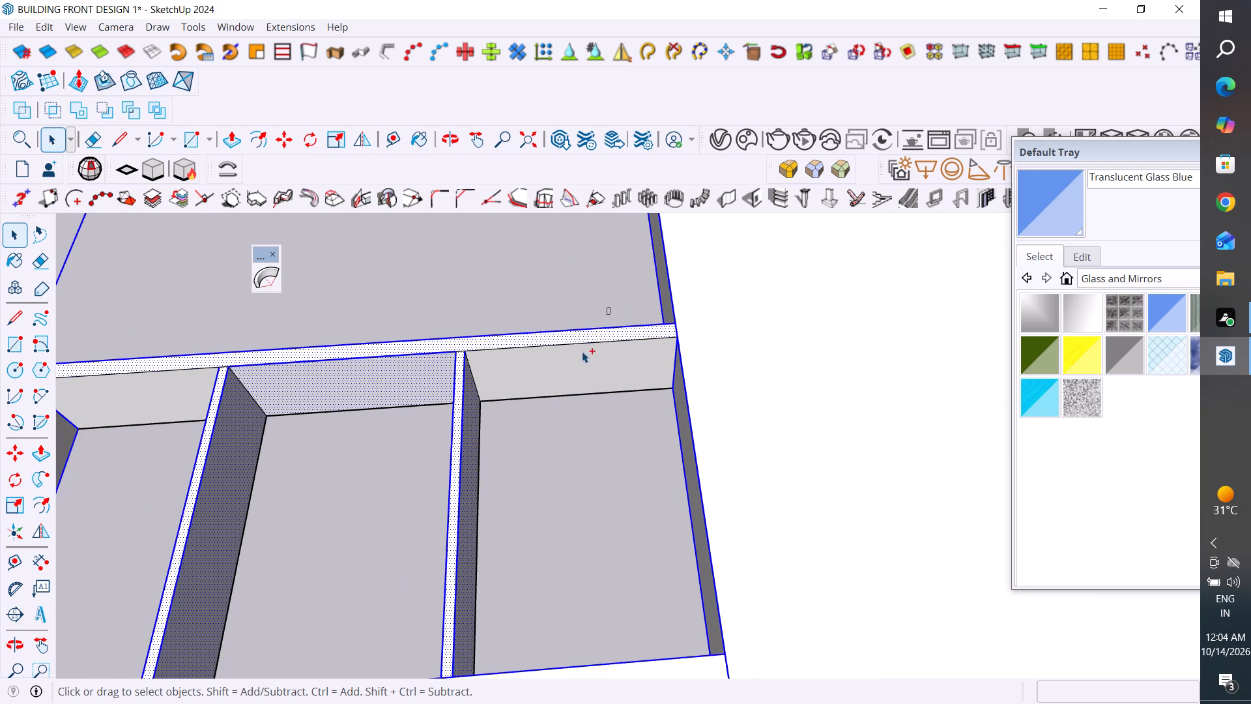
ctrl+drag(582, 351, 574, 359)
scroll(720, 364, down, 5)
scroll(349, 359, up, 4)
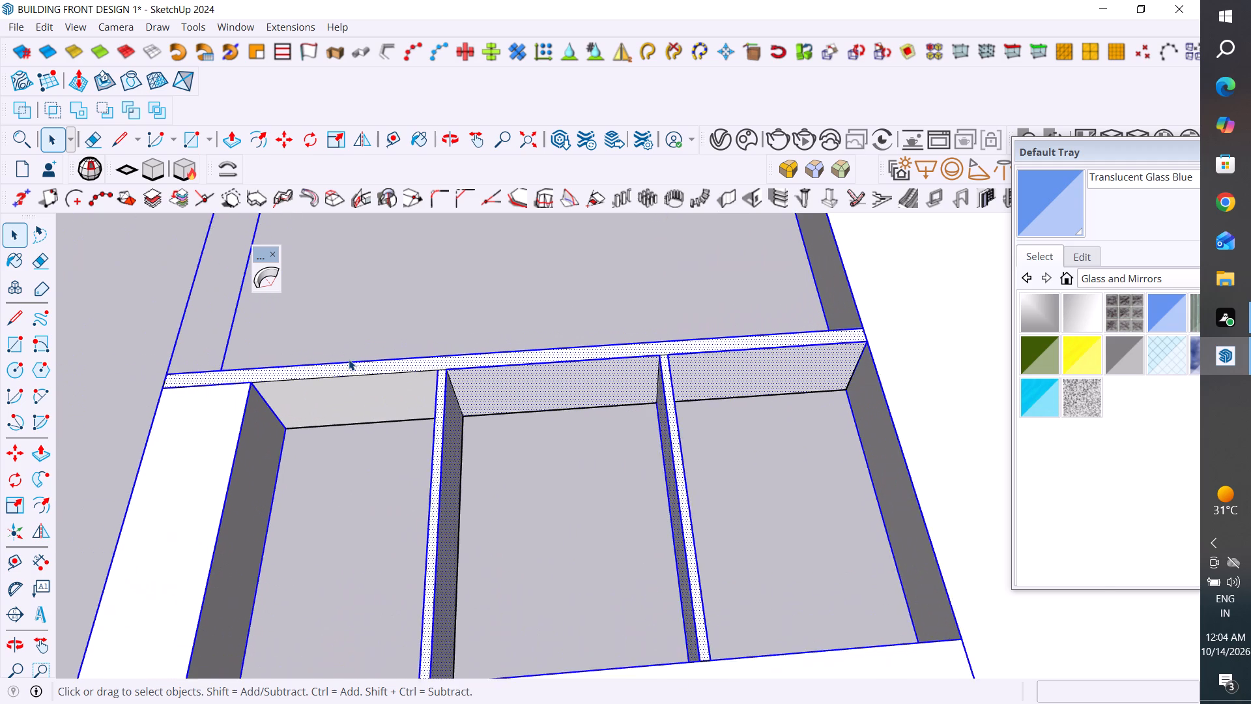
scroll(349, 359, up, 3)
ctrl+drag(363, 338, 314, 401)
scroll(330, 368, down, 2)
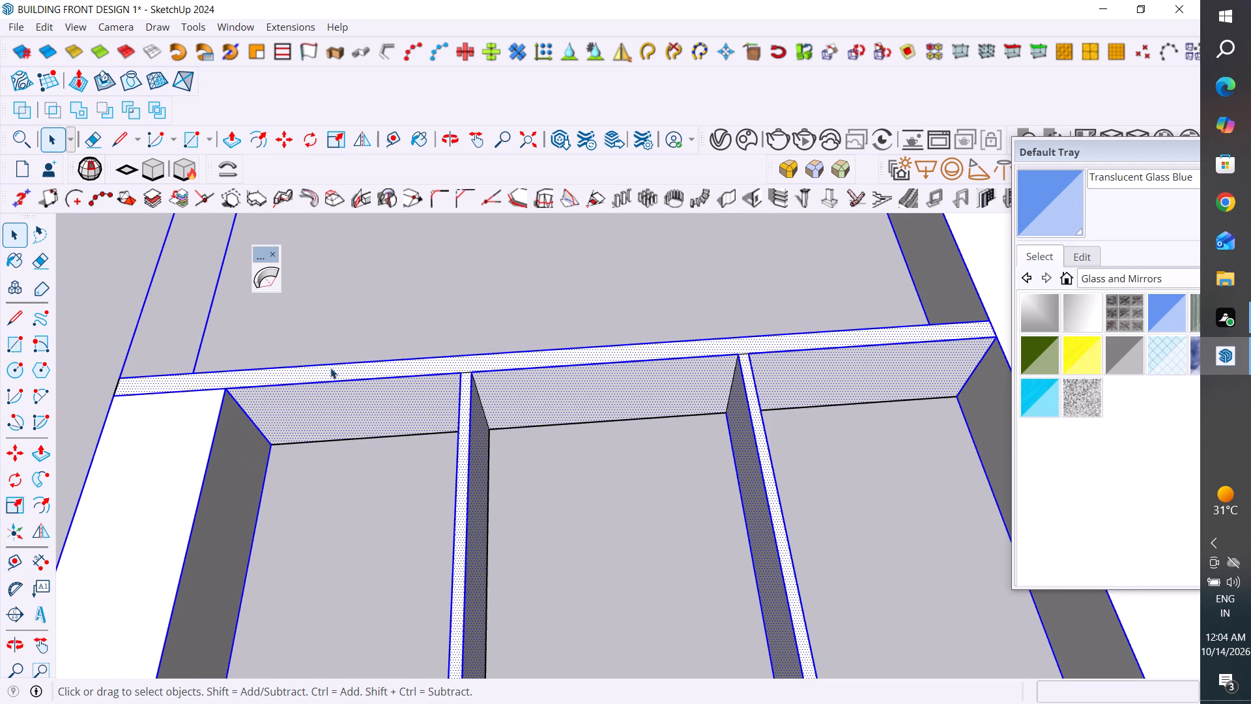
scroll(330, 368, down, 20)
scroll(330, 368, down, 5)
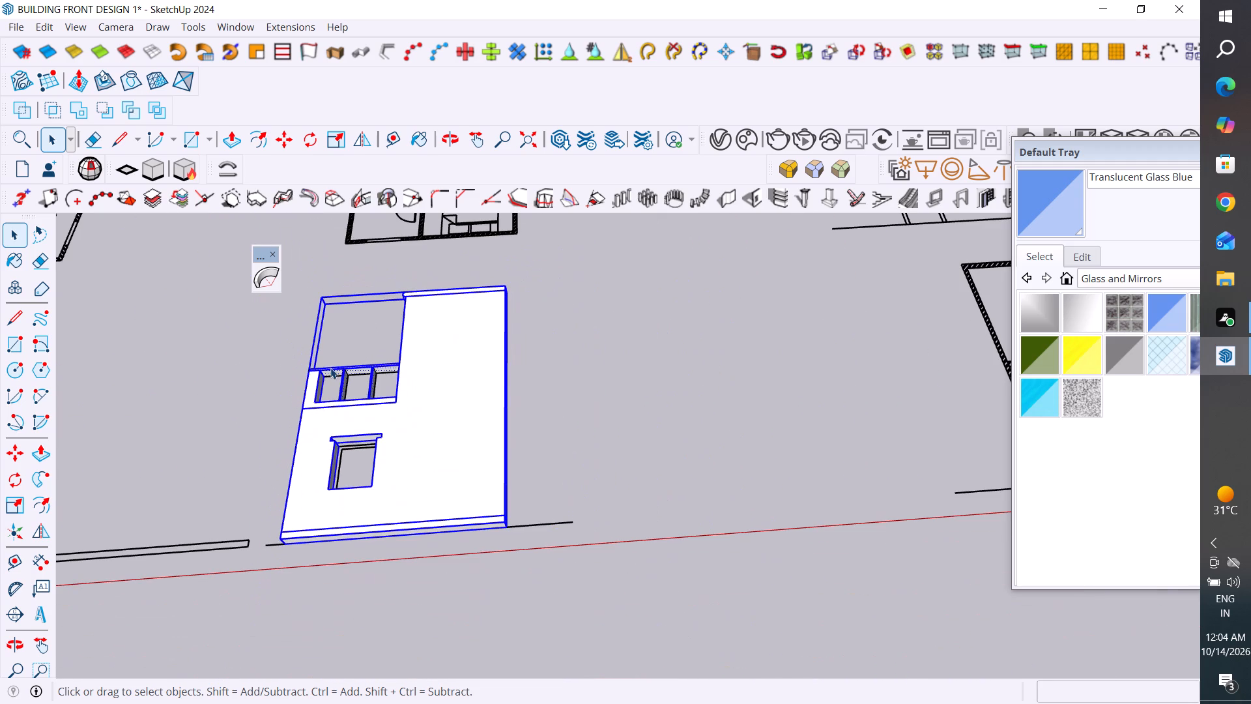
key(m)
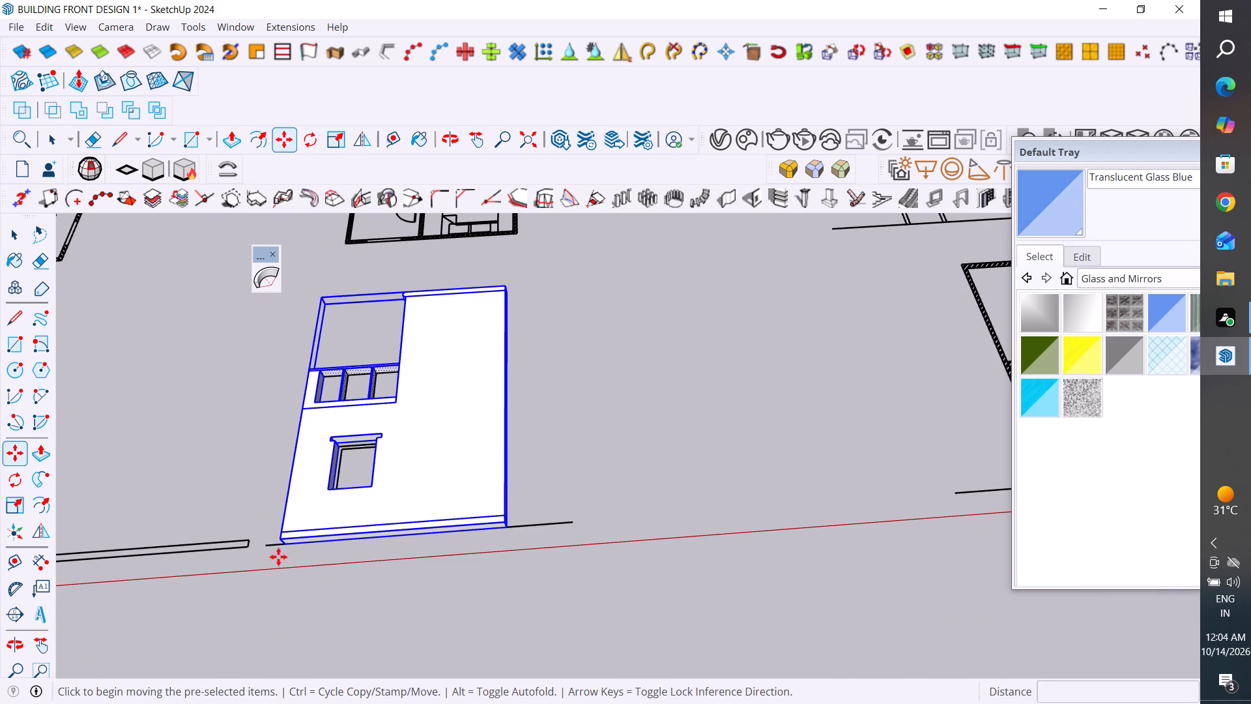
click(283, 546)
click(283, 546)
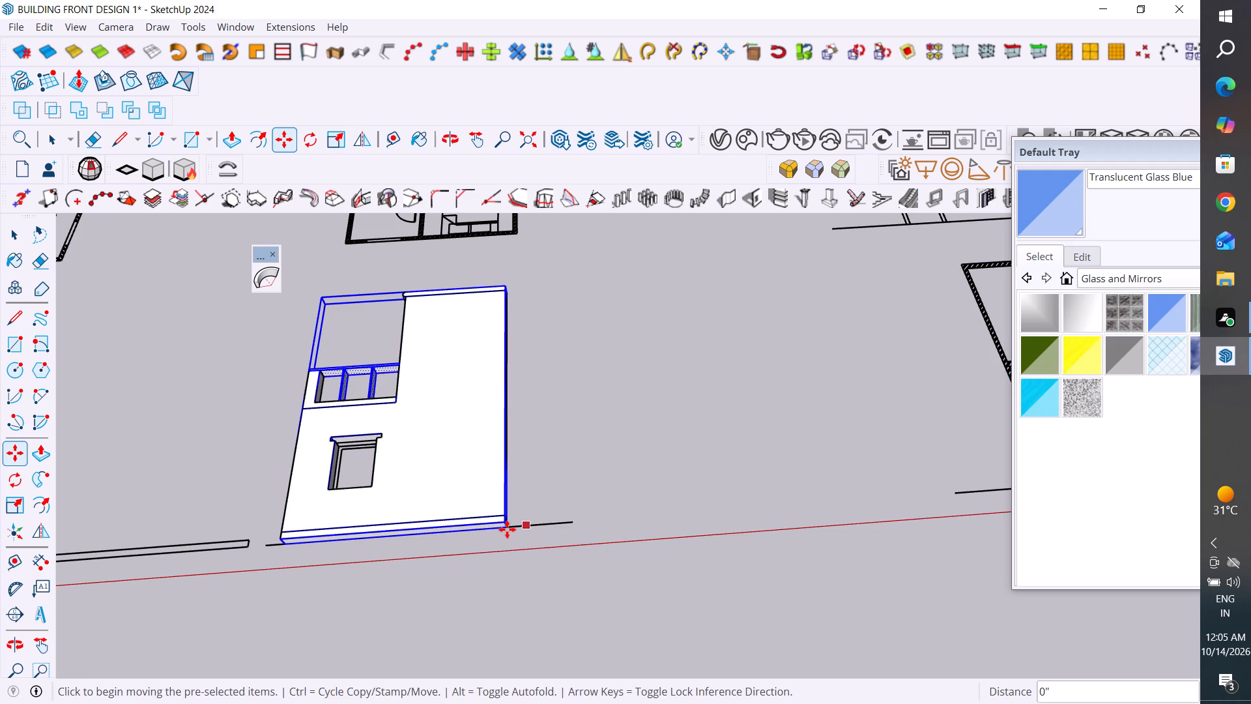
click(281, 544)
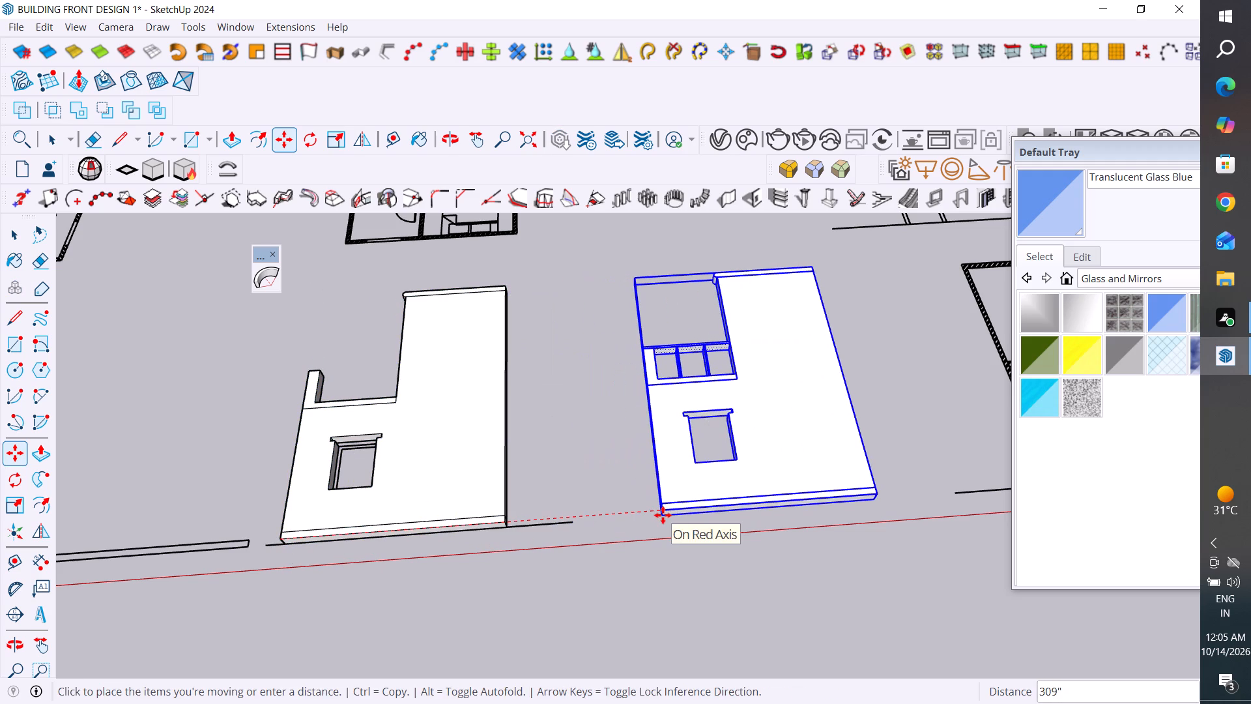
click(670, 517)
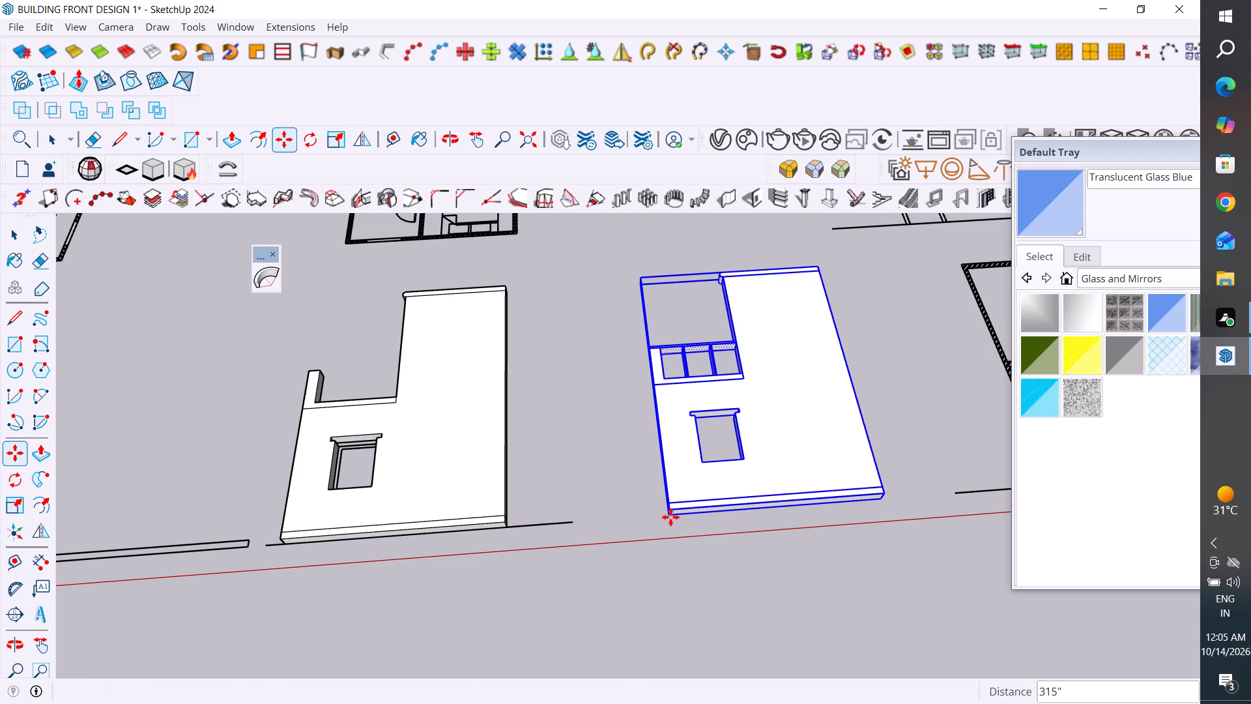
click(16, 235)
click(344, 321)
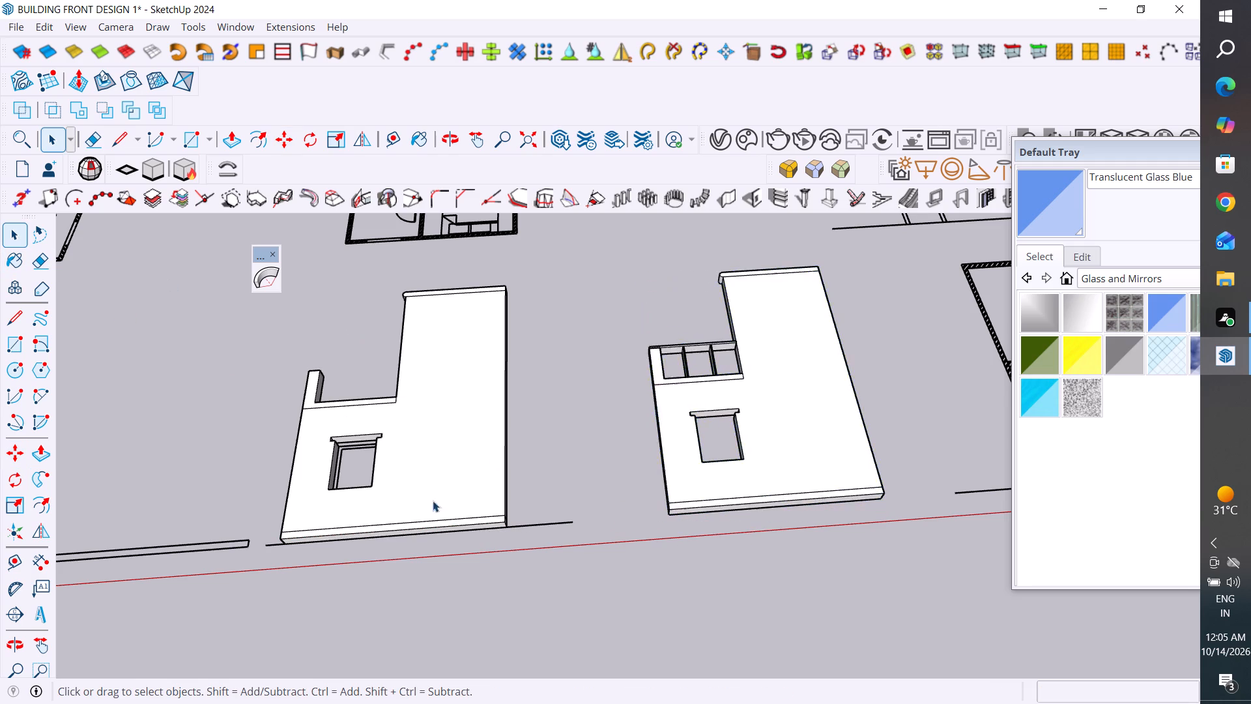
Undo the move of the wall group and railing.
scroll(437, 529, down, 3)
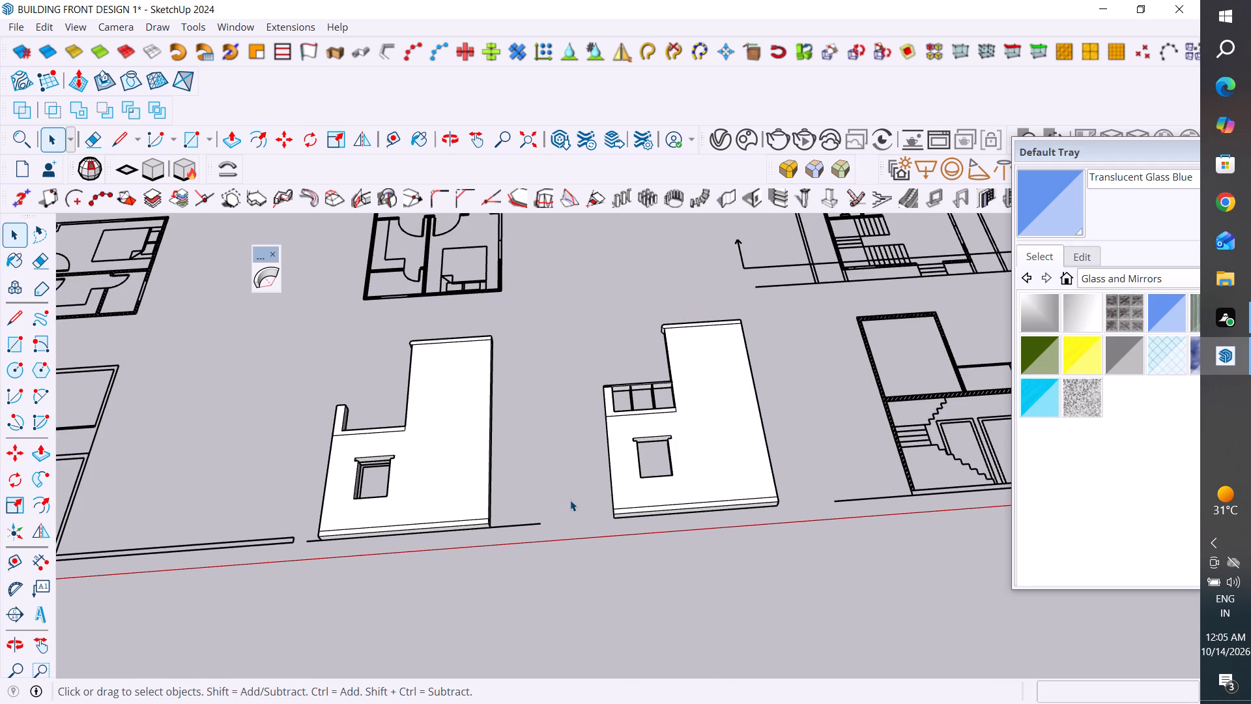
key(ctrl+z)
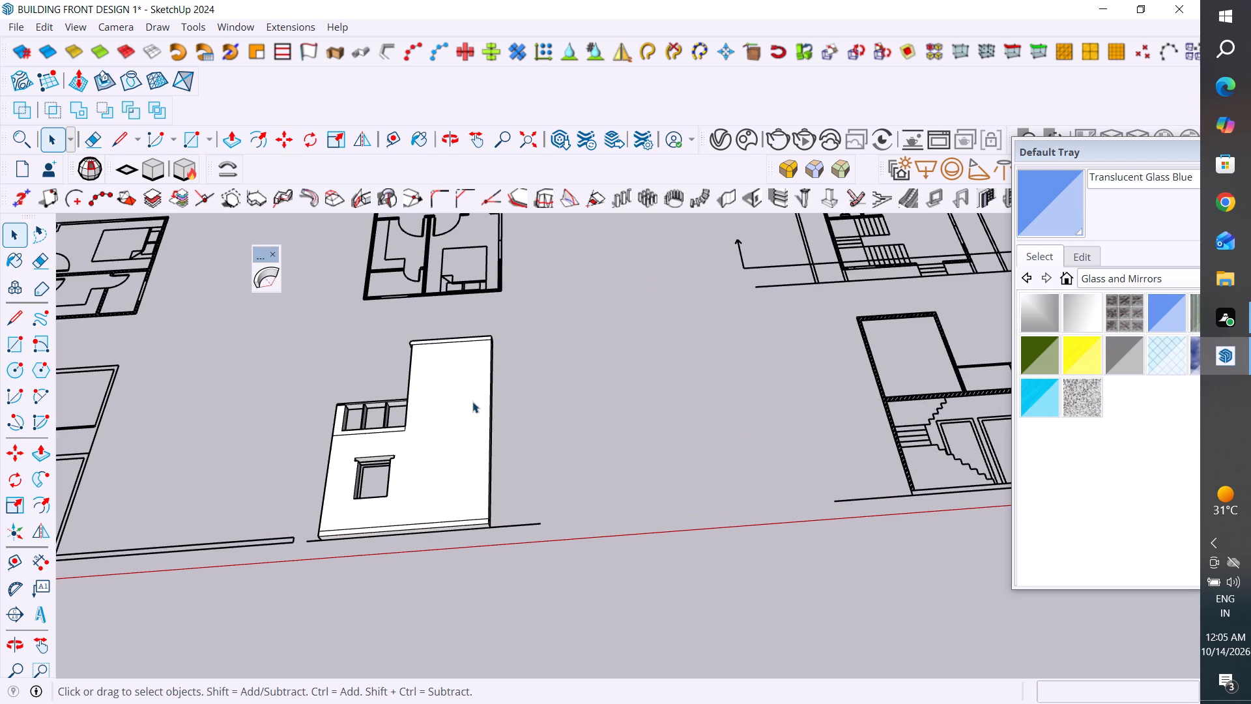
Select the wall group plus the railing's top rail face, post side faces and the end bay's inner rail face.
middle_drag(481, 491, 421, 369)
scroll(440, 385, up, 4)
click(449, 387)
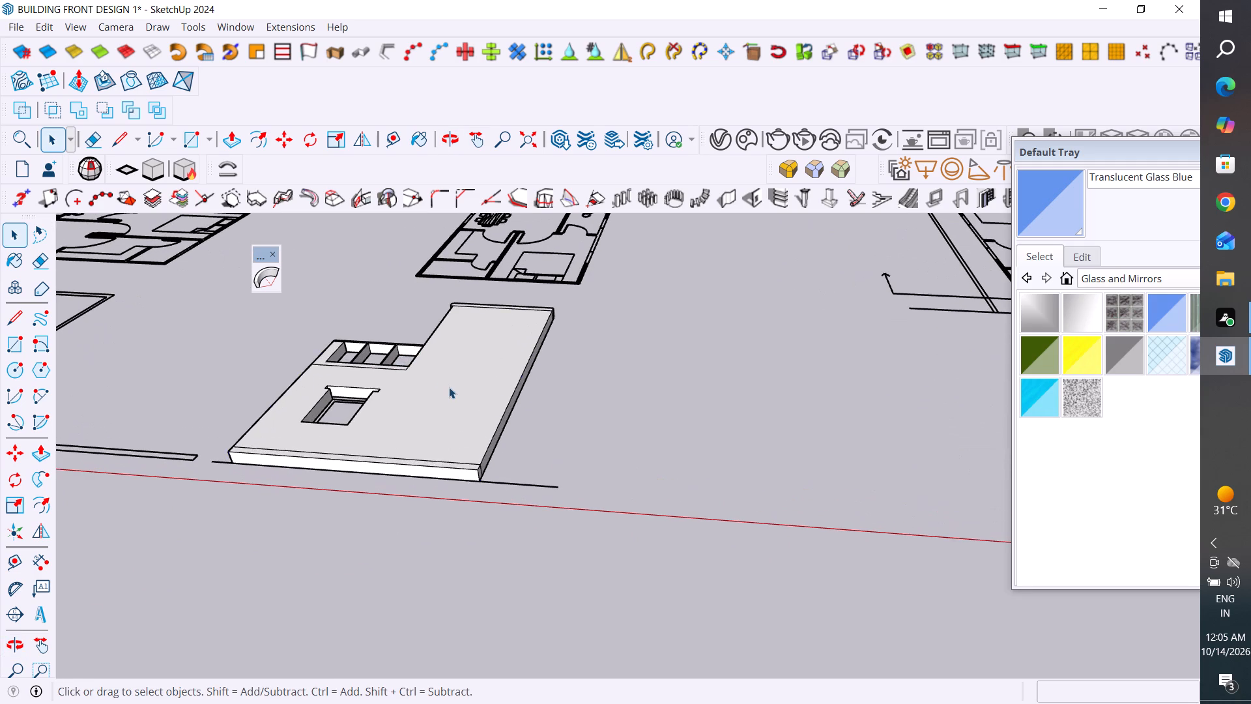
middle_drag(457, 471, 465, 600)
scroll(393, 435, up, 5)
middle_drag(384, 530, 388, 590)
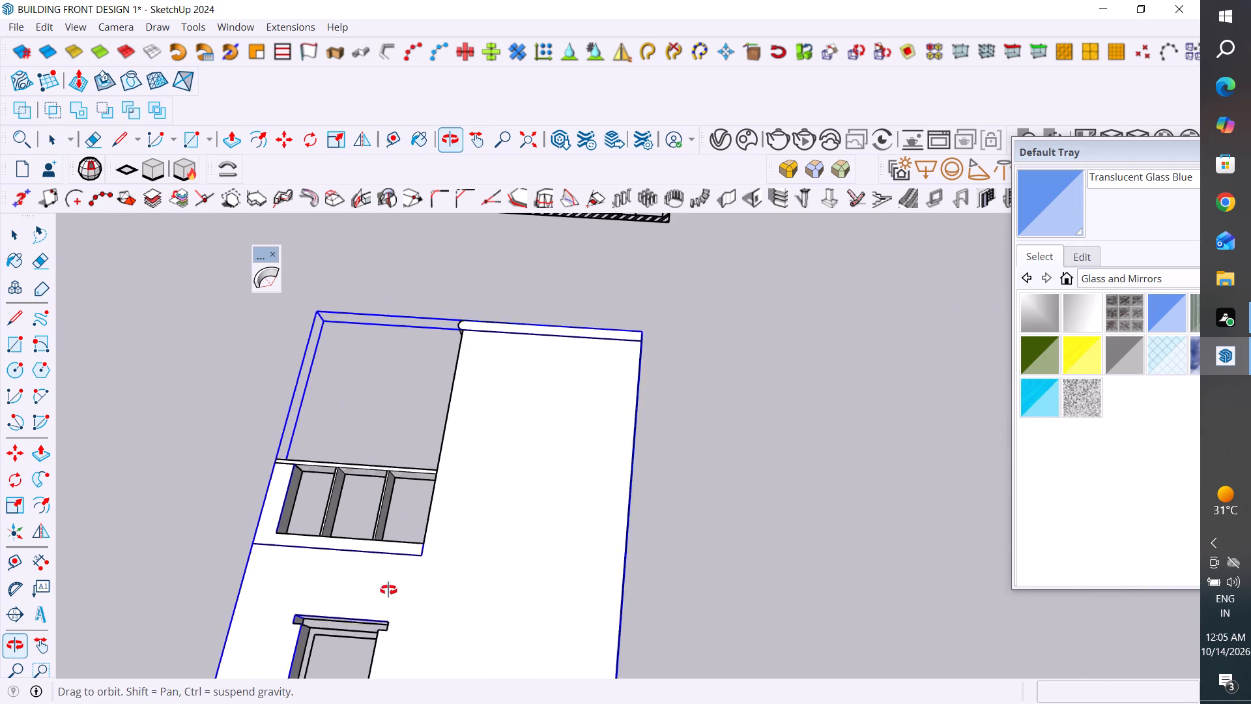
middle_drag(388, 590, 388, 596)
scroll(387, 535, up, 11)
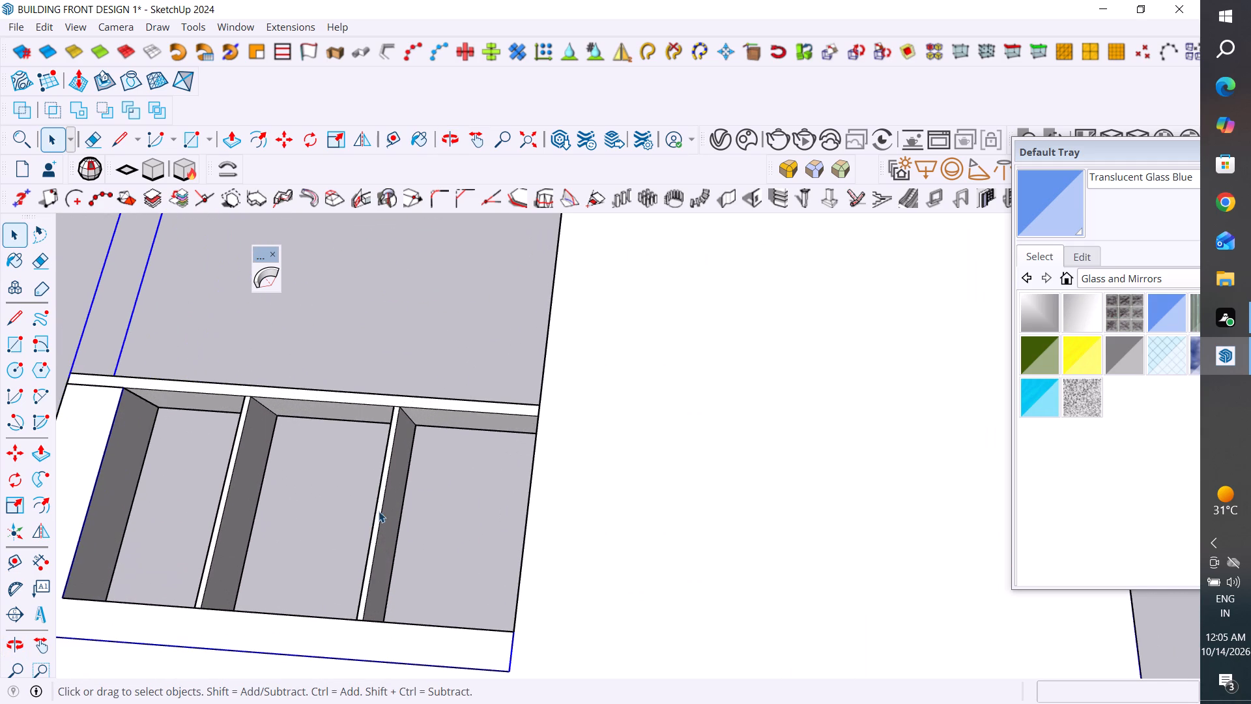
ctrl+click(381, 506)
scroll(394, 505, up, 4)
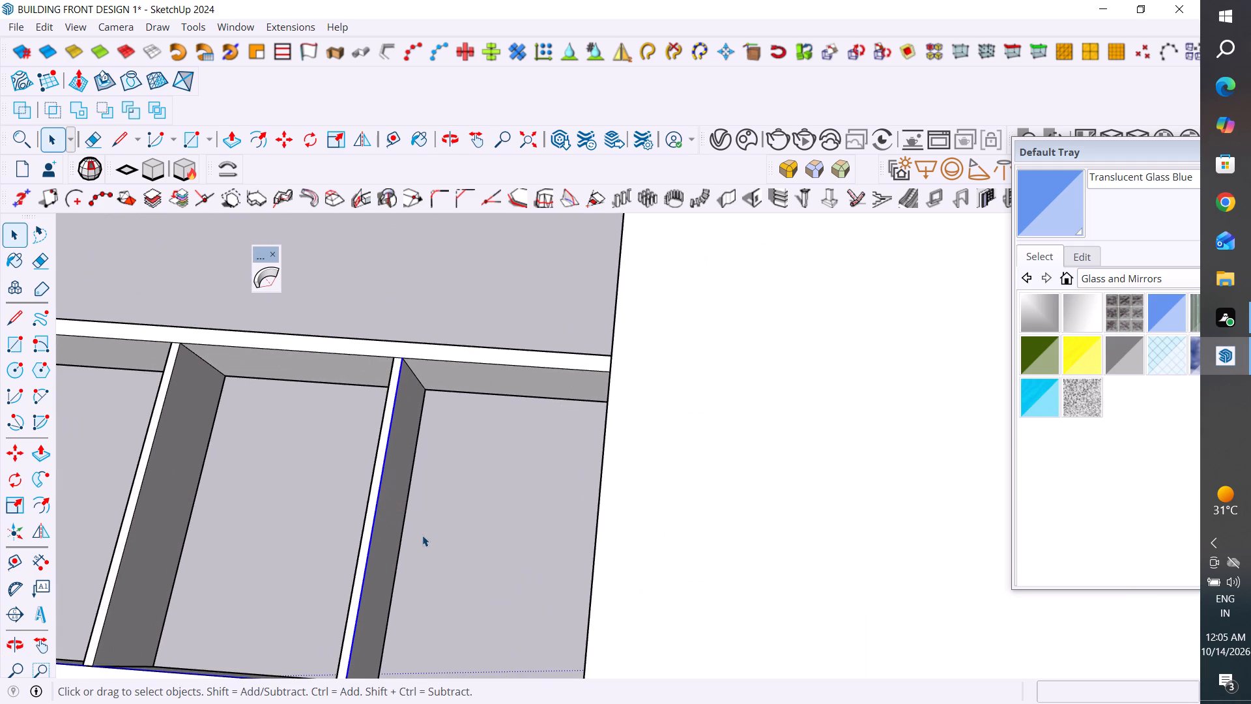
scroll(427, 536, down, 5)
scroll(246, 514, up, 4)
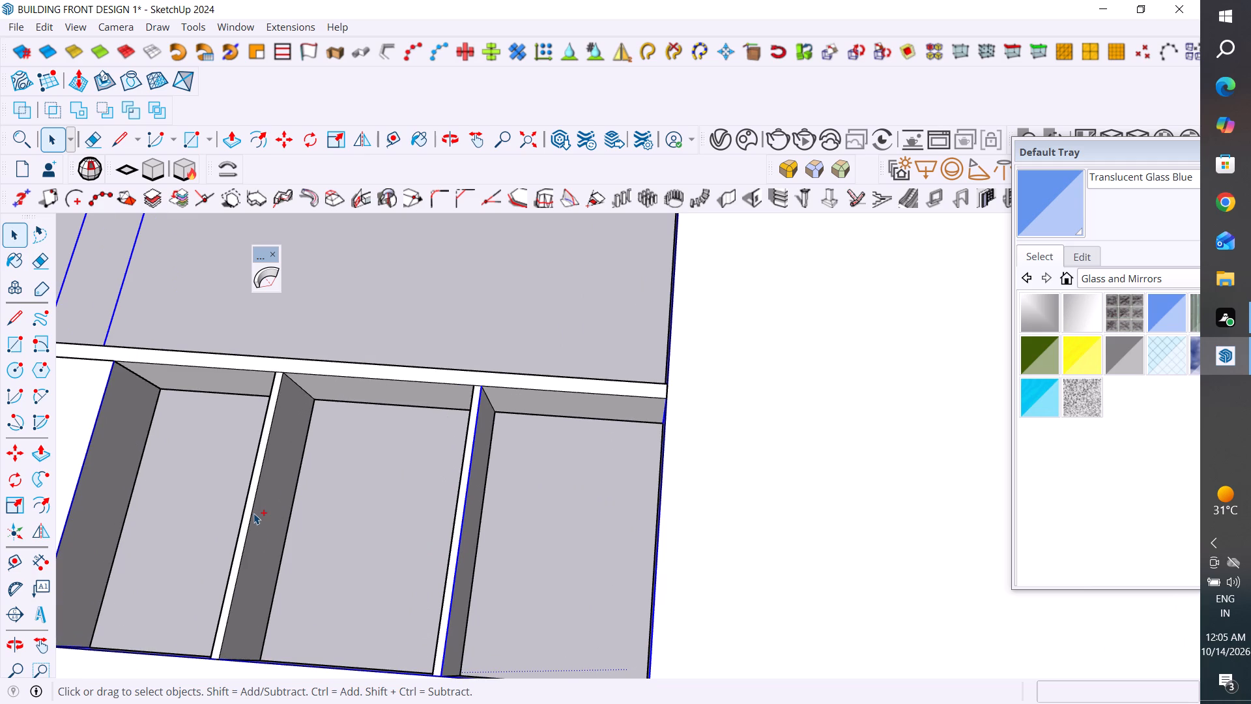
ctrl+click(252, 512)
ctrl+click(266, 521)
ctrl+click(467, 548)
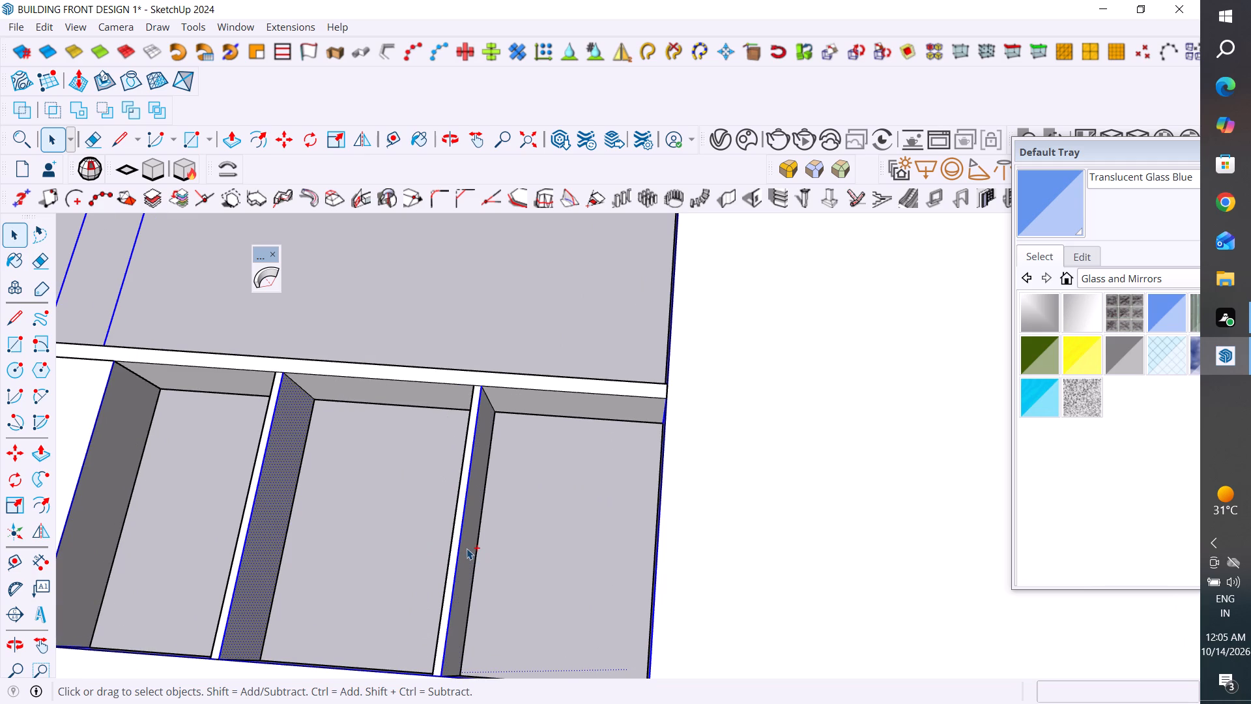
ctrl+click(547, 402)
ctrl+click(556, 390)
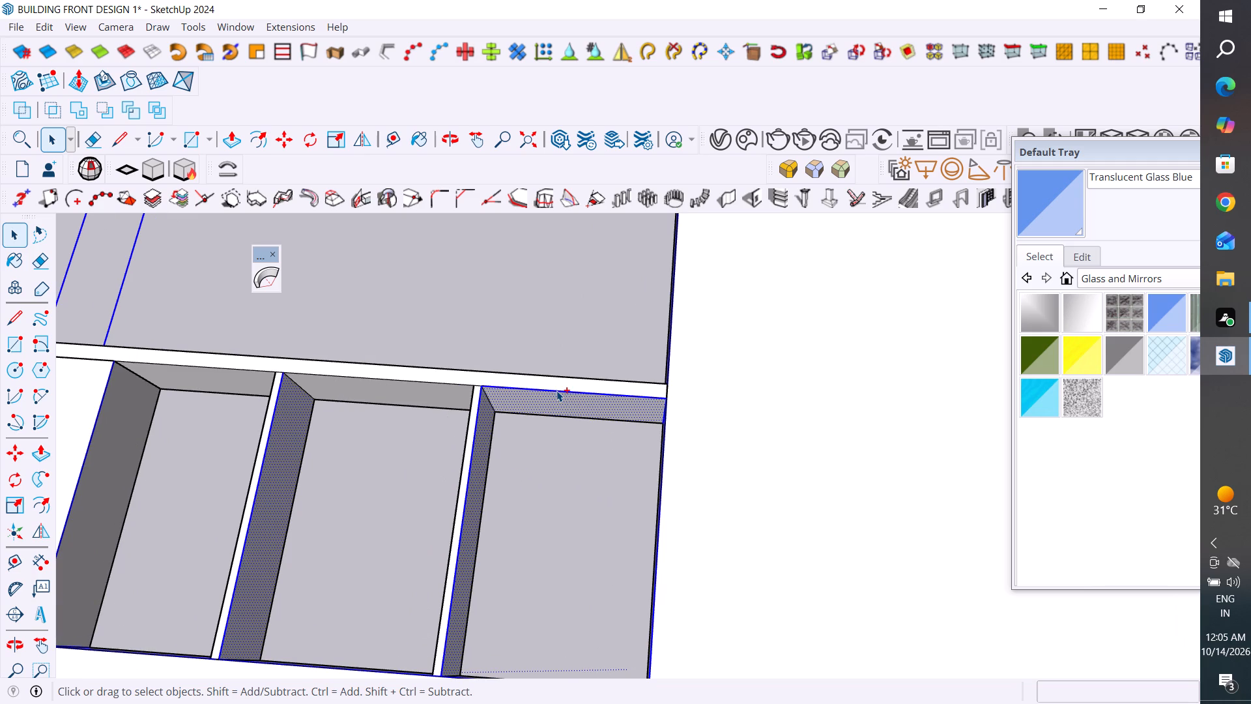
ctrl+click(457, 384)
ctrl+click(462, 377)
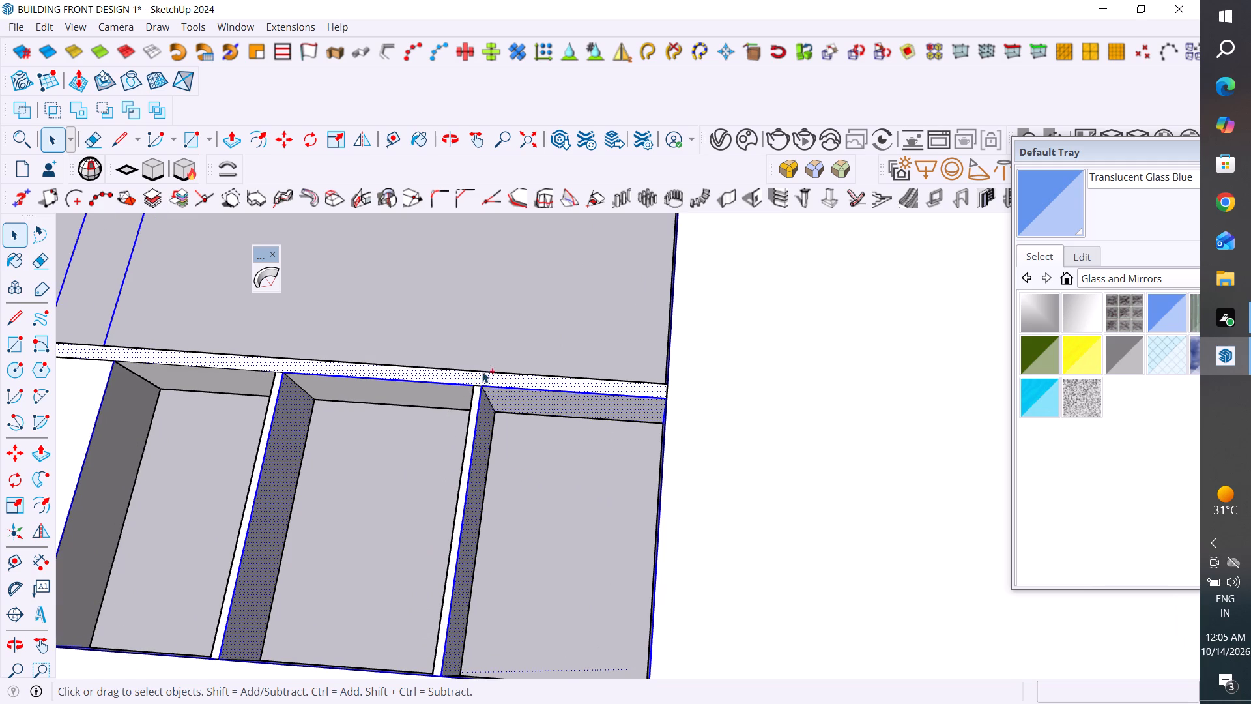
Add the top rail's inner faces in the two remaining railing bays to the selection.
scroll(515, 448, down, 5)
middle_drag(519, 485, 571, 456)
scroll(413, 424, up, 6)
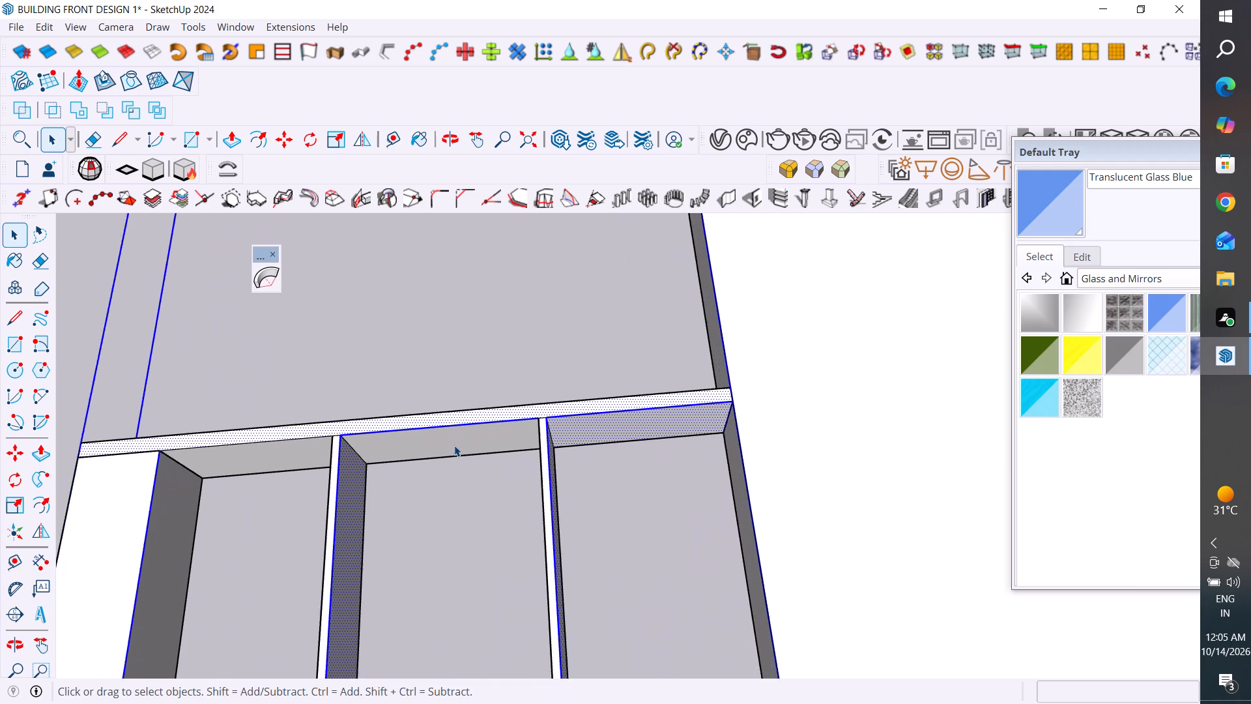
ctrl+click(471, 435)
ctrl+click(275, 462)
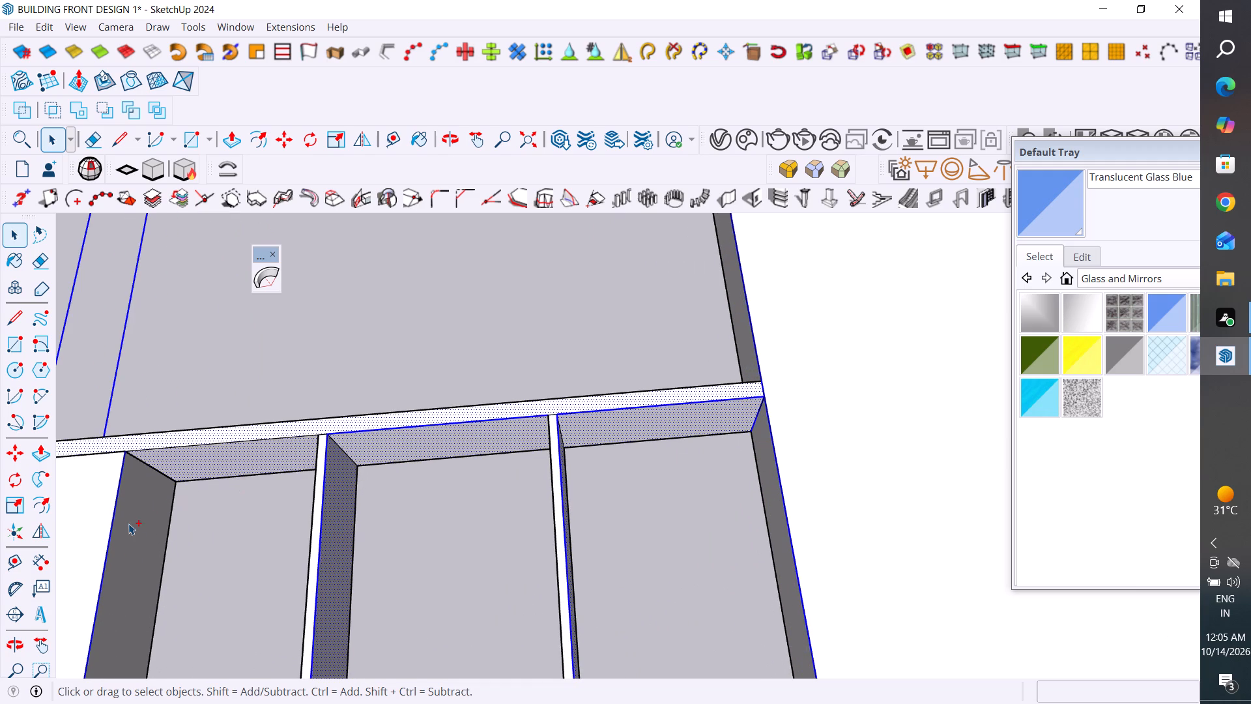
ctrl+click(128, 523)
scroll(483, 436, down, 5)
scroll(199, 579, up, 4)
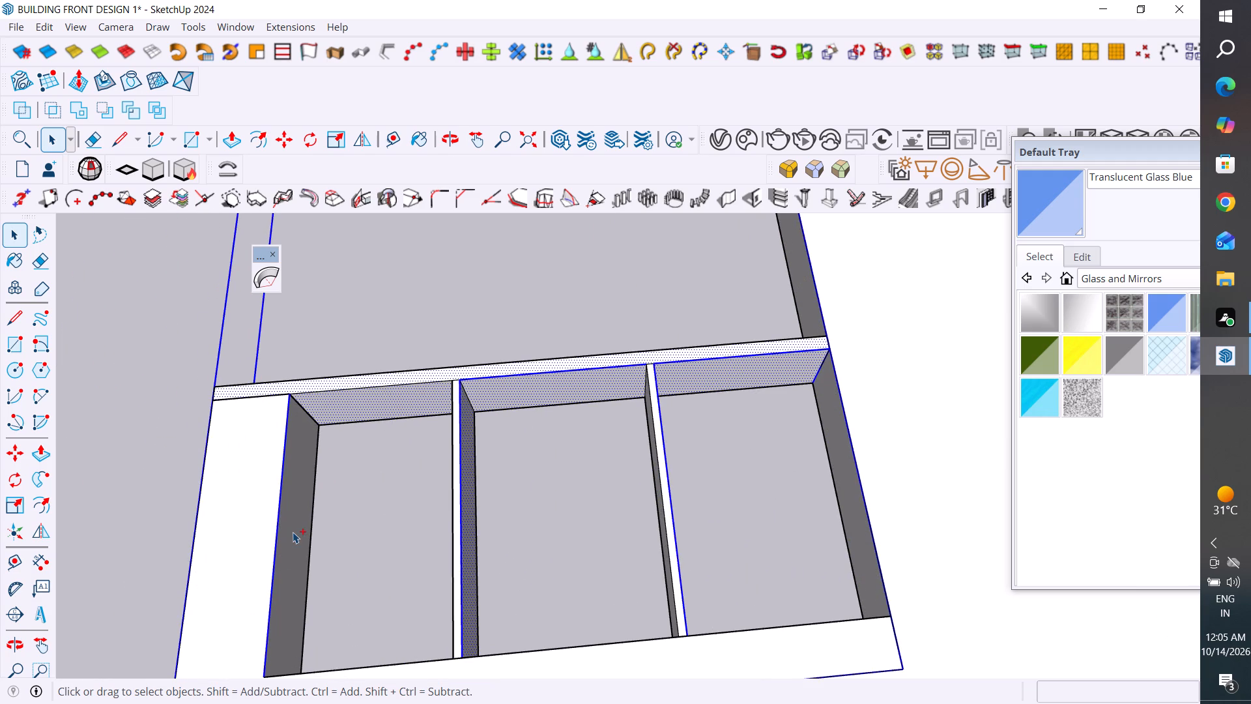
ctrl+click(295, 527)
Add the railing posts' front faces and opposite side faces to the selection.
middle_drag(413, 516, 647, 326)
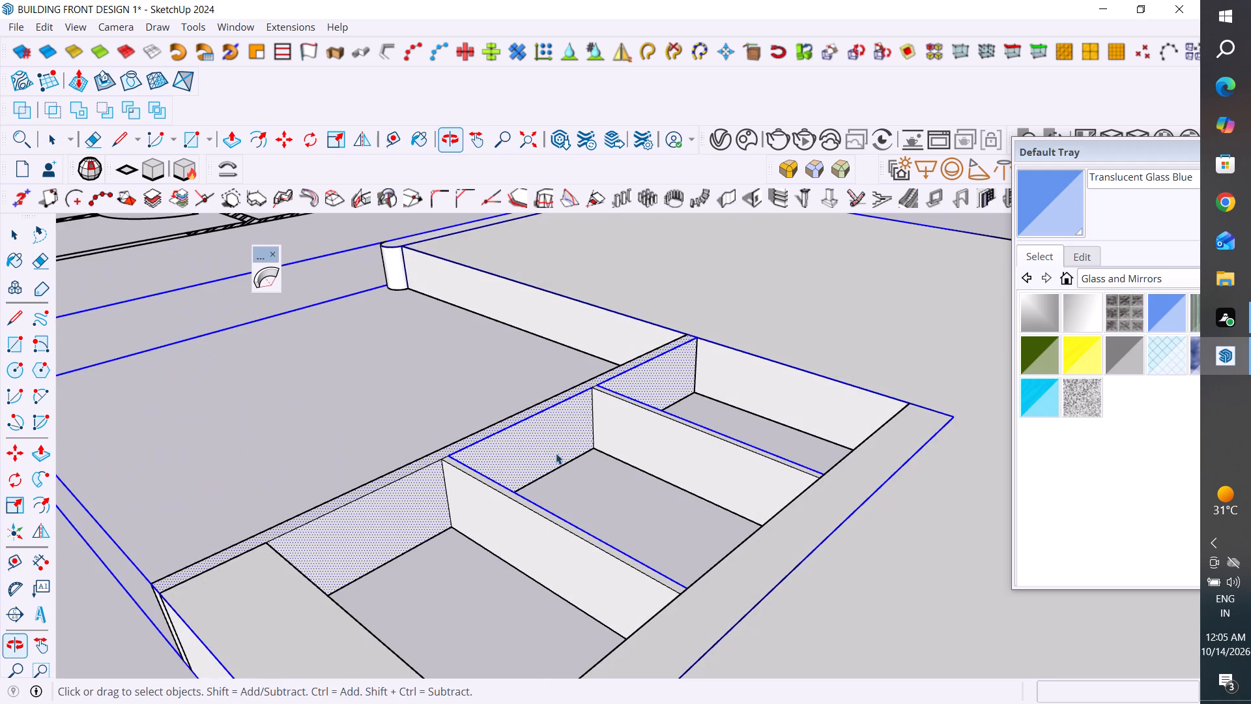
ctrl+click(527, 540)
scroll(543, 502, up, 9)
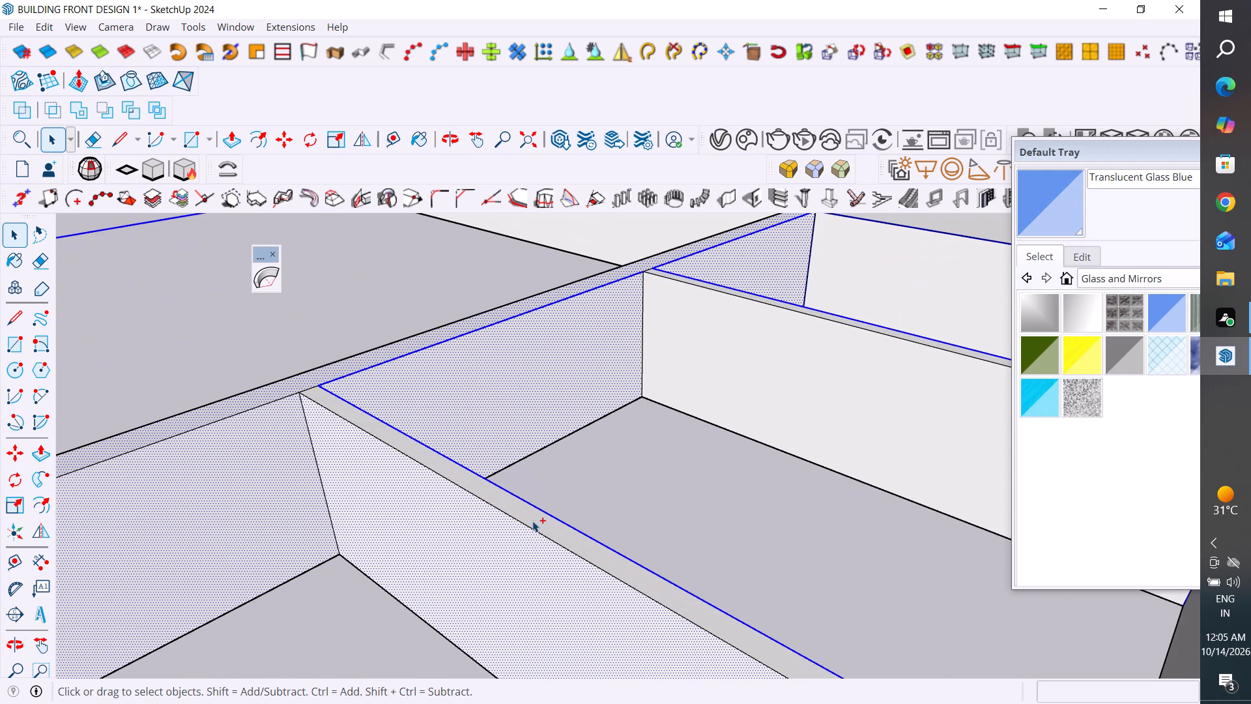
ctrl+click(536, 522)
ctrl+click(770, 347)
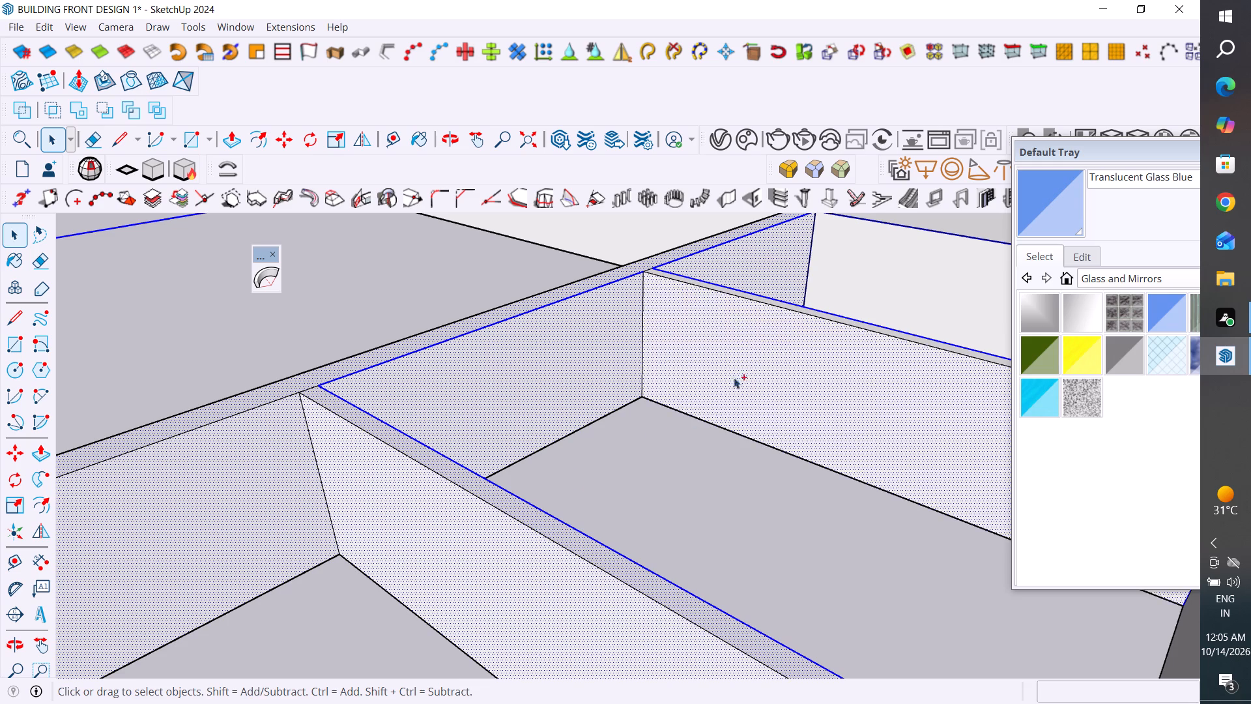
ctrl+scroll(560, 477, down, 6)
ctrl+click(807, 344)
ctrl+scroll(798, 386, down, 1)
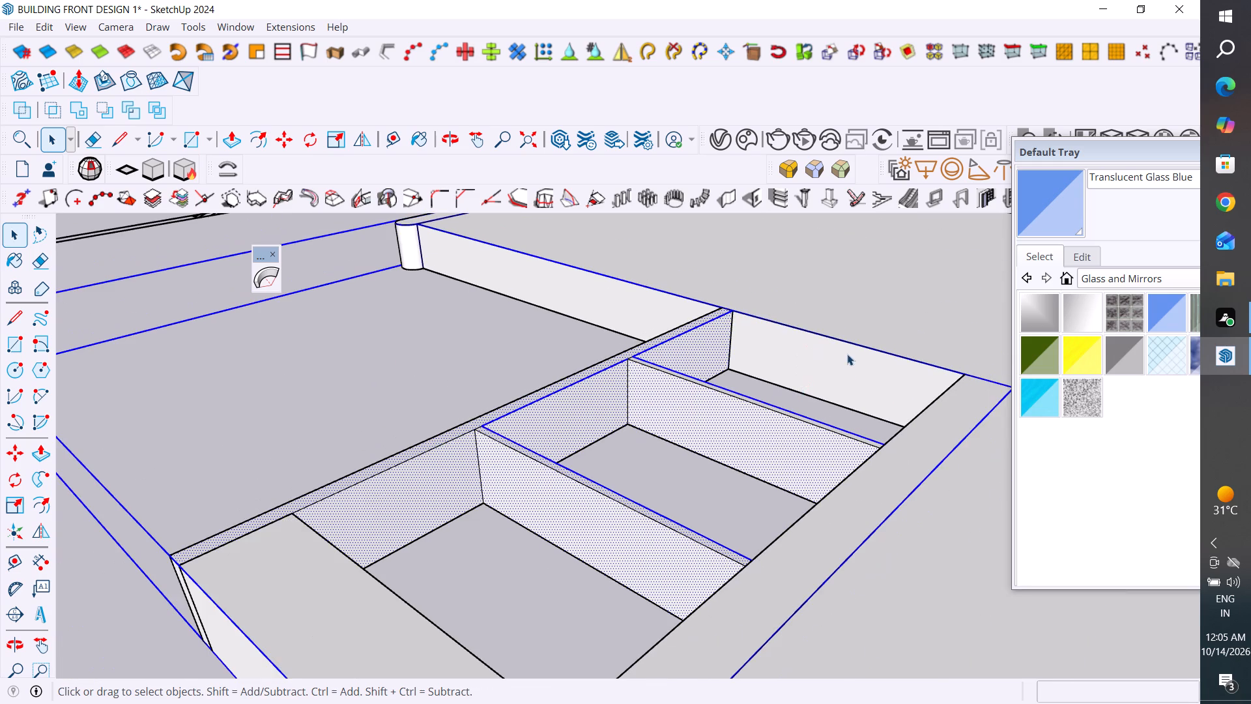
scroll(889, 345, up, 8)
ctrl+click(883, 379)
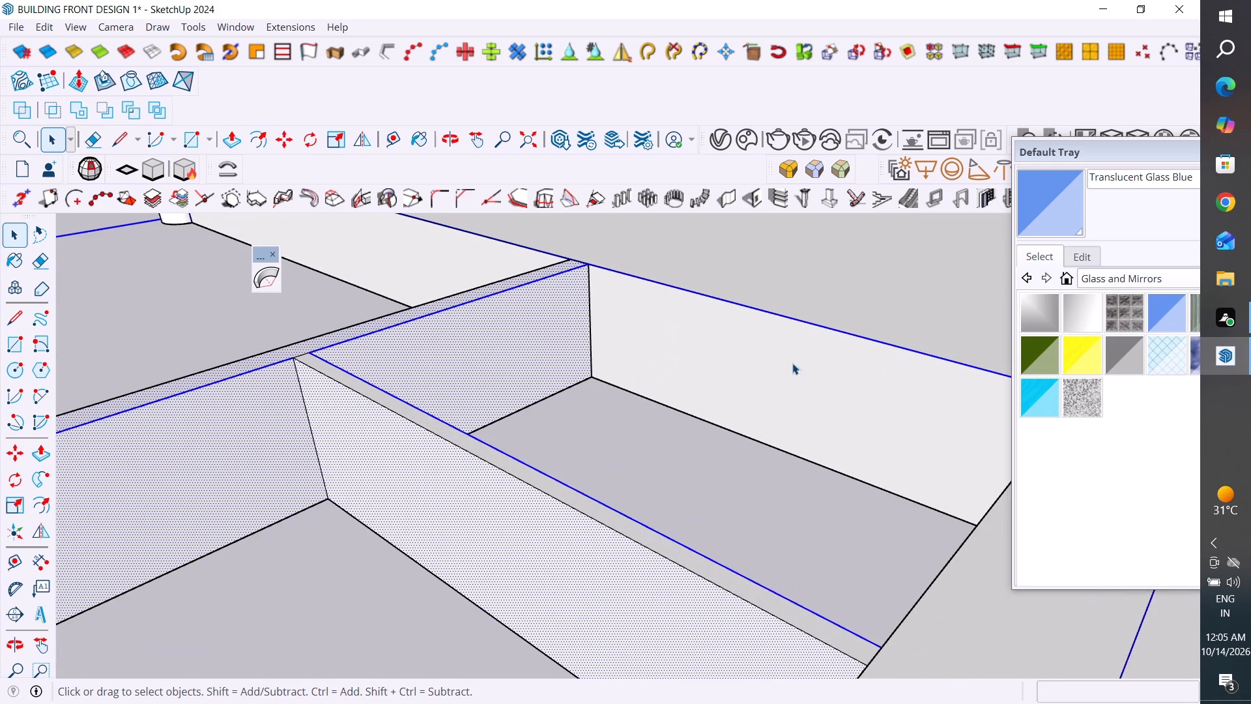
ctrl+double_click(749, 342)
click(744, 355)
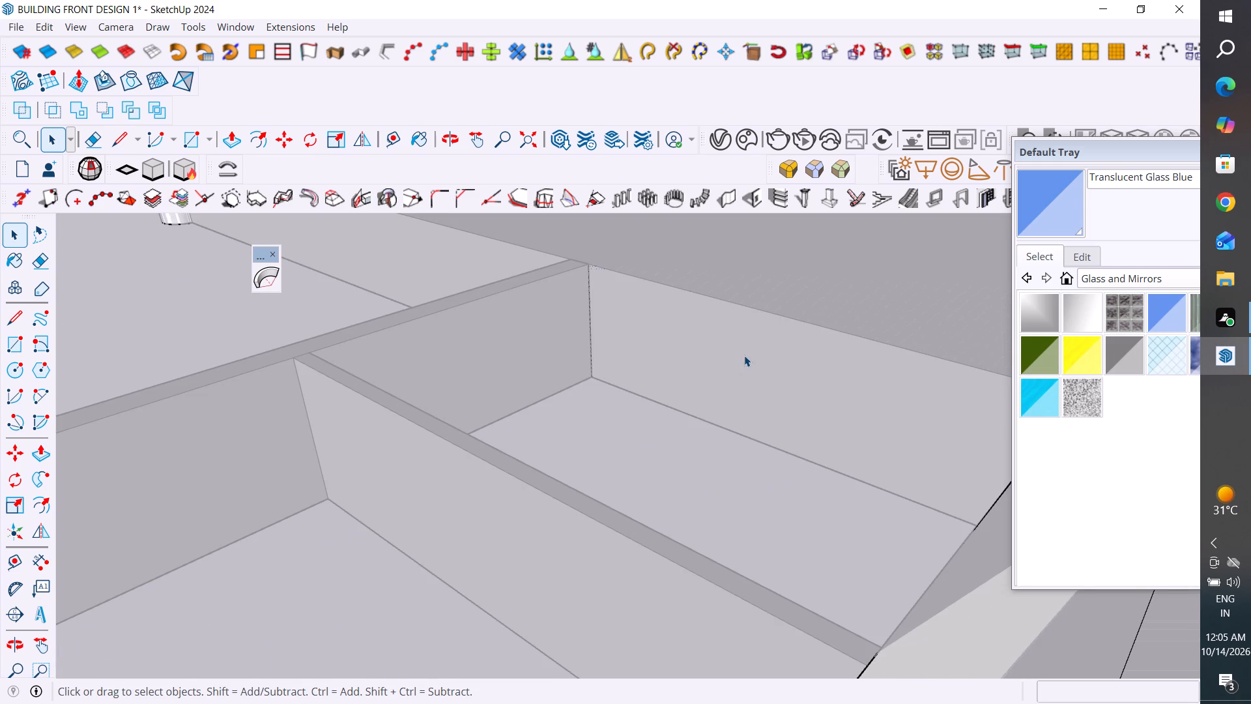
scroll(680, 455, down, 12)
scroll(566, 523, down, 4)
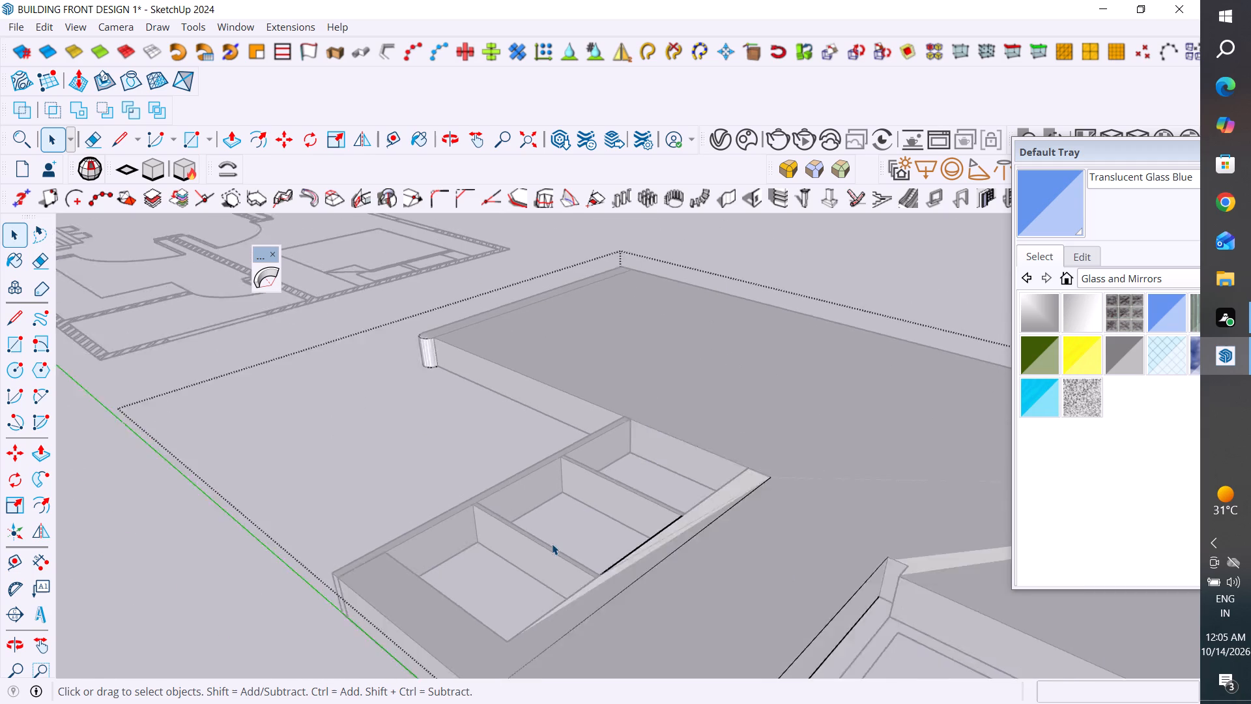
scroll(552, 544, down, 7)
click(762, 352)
Select the wall group again plus one side face of each railing post and the top rail's inner faces in two bays.
scroll(627, 518, up, 4)
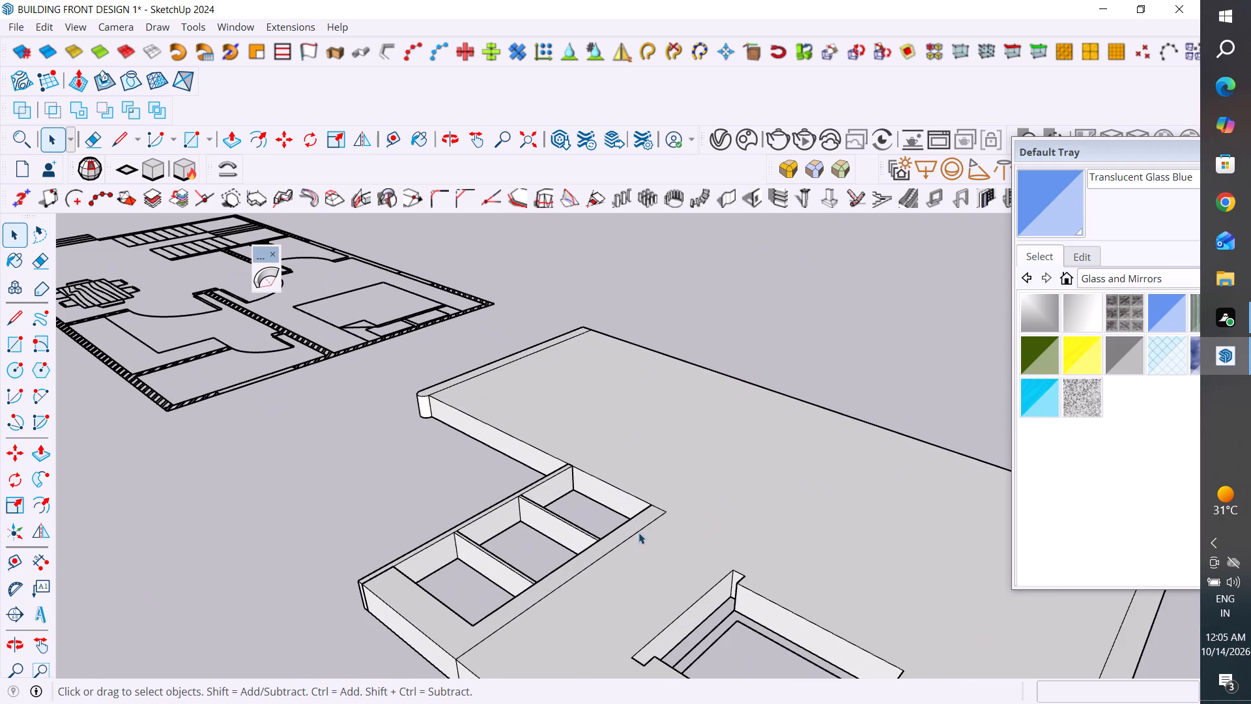
click(646, 553)
scroll(577, 495, up, 5)
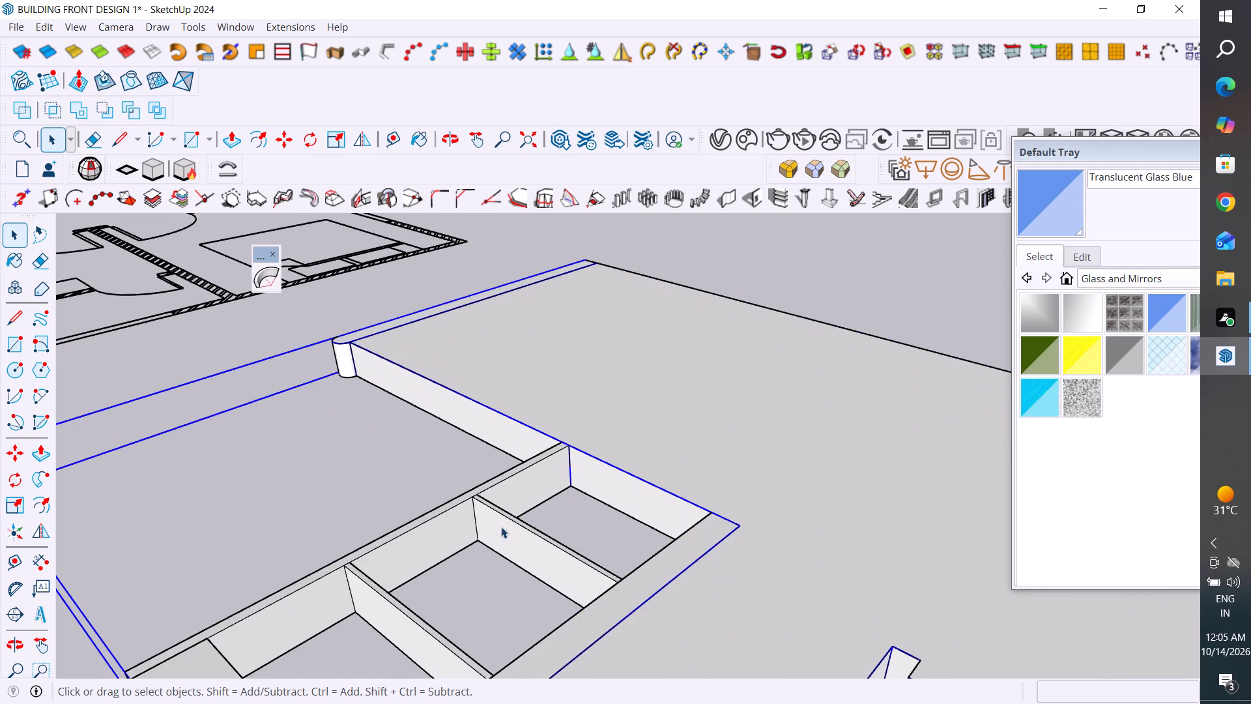
ctrl+click(513, 531)
ctrl+click(398, 623)
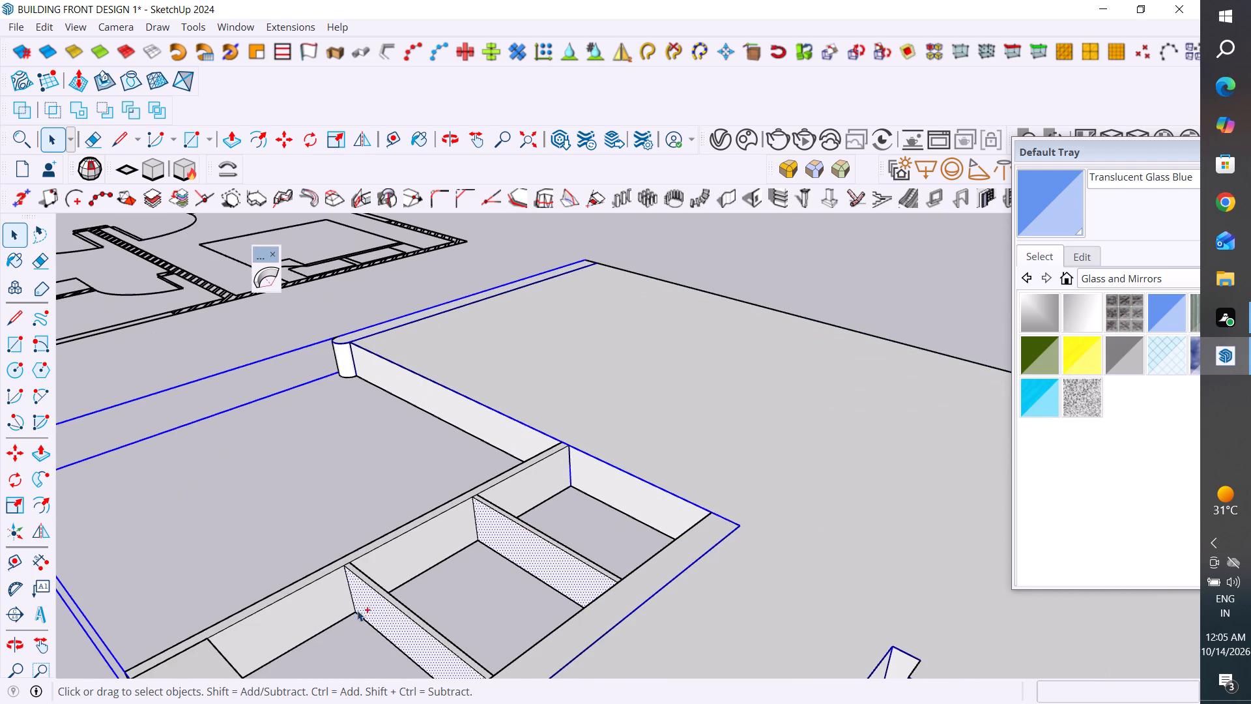
ctrl+click(323, 604)
ctrl+click(417, 552)
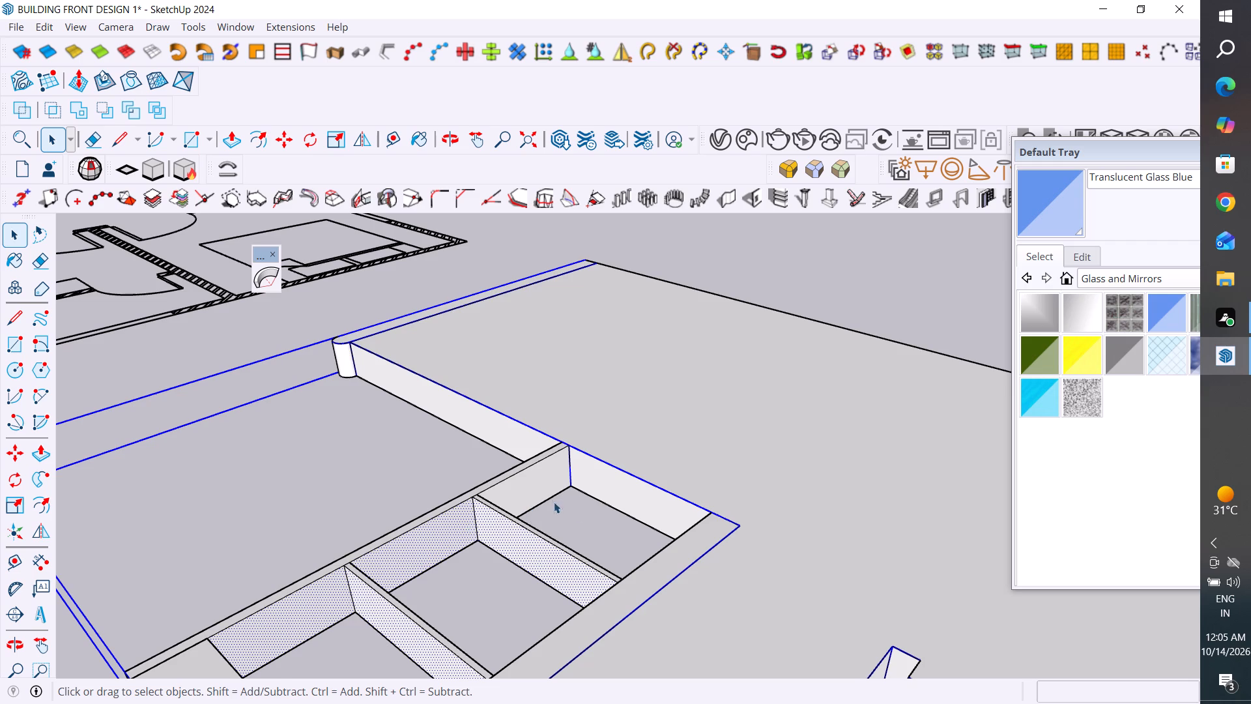
Add the opposite side face of the railing post between the two selected bays to the selection.
middle_drag(567, 519, 394, 568)
scroll(651, 508, down, 6)
middle_drag(652, 556, 495, 655)
scroll(223, 517, up, 9)
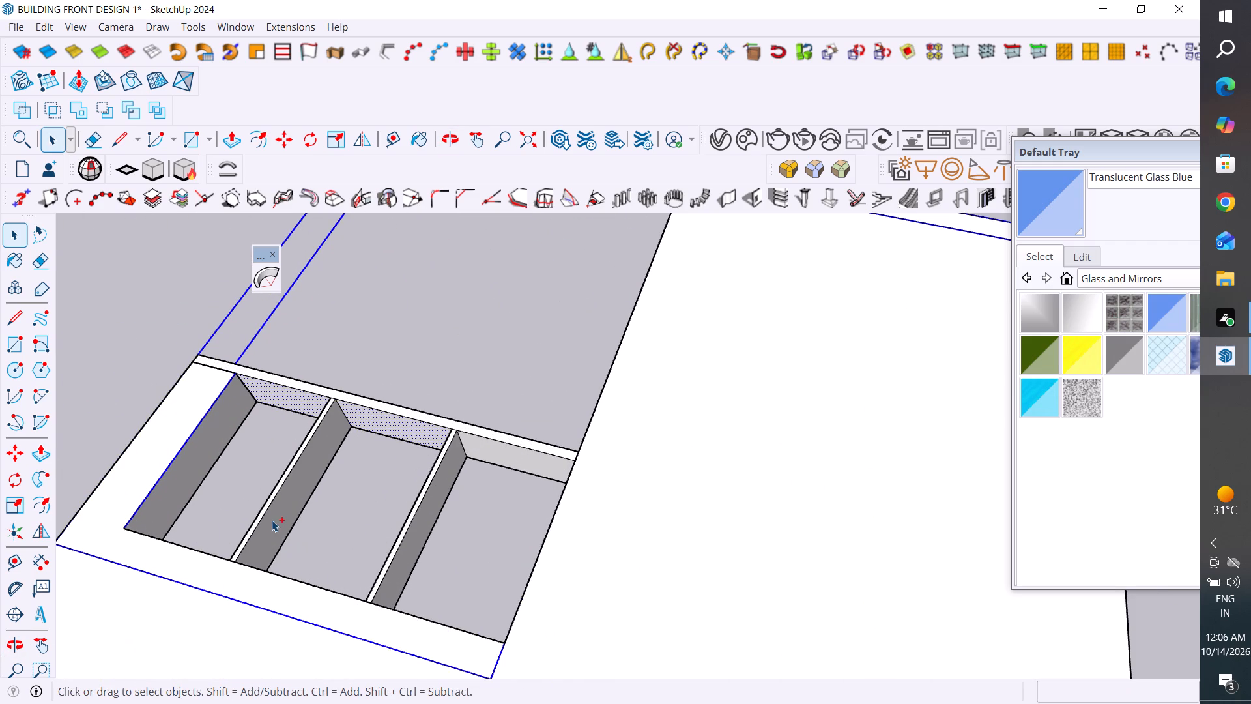
ctrl+click(272, 520)
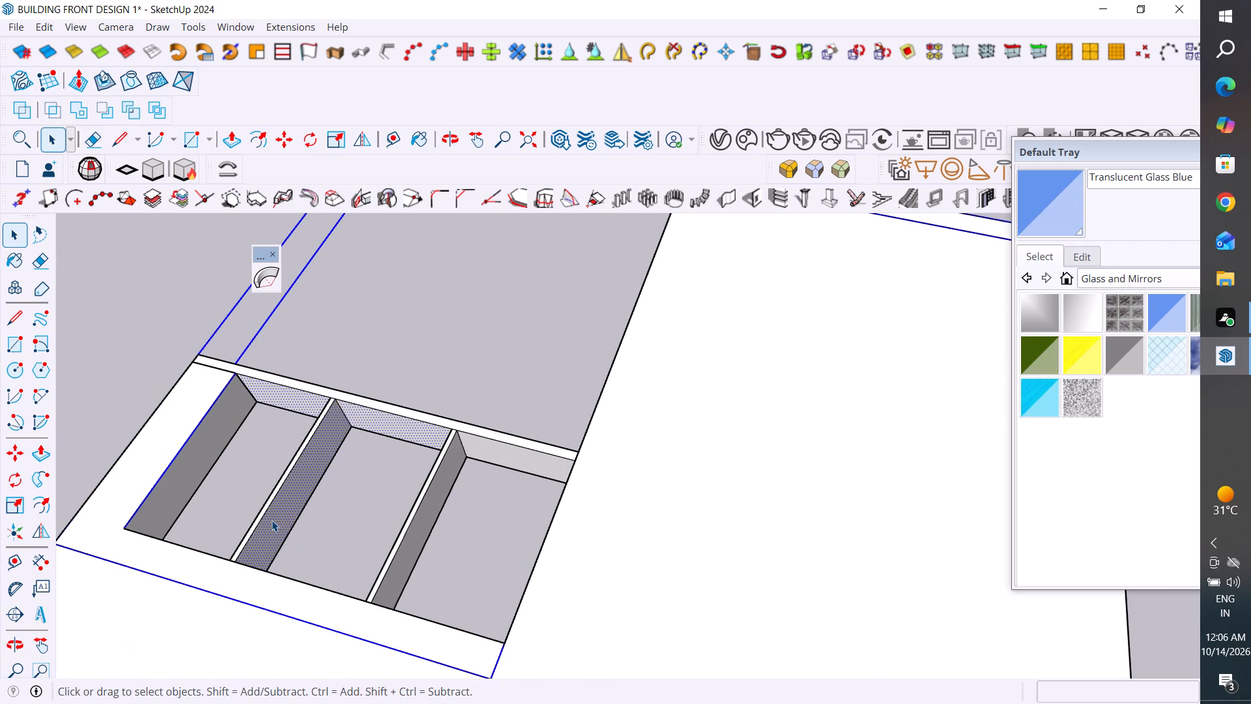
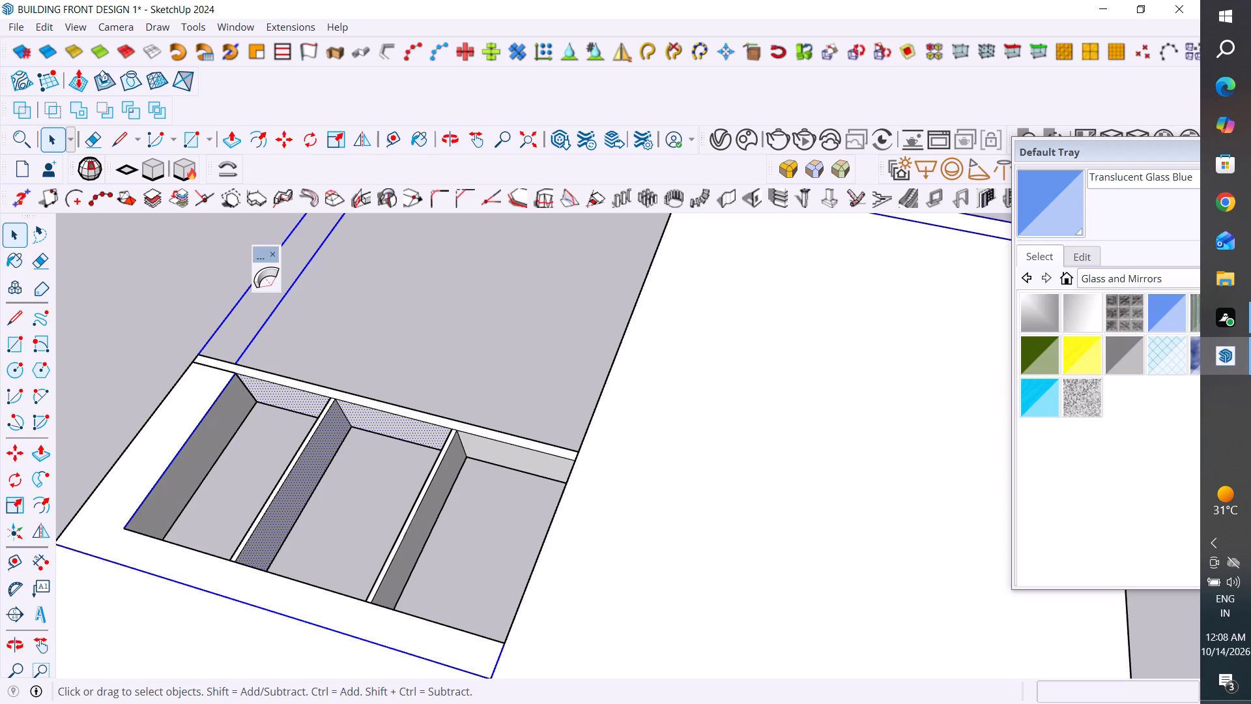
Clear the previous selection and select the top rail's inner faces in all three railing bays.
scroll(1206, 614, down, 2)
scroll(1102, 621, down, 3)
scroll(694, 496, down, 6)
middle_drag(601, 486, 815, 440)
scroll(629, 340, down, 4)
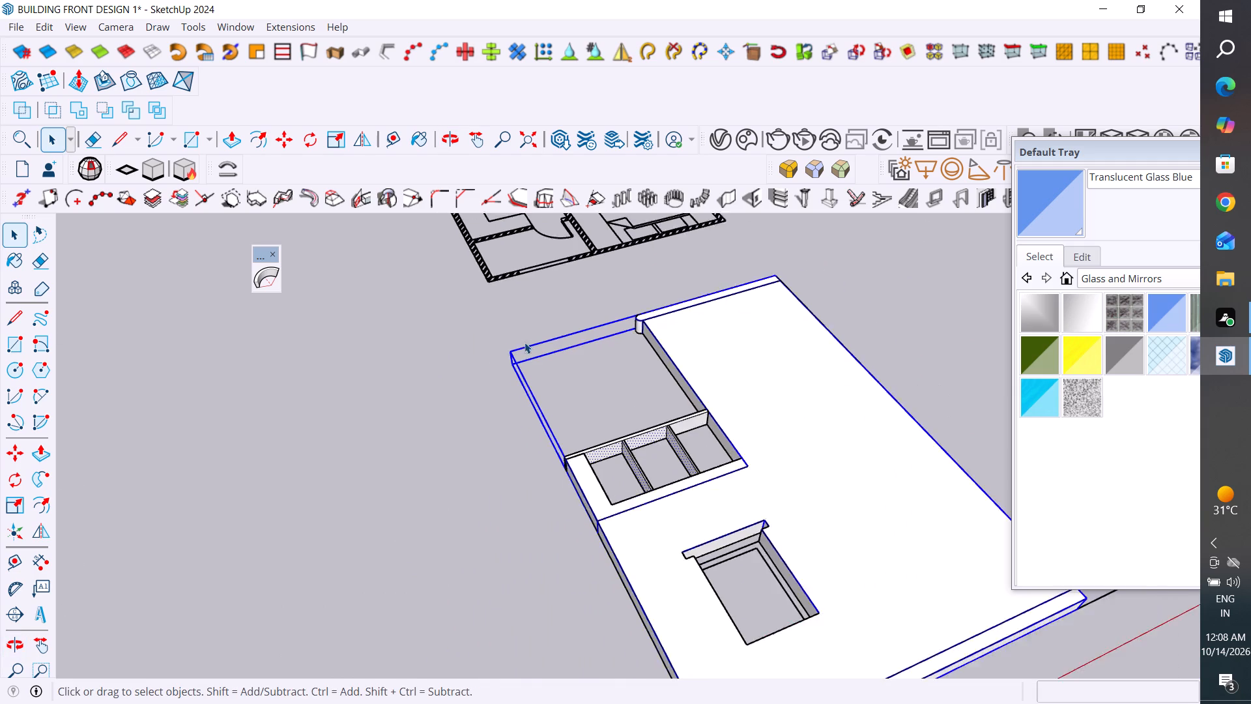
scroll(525, 342, down, 2)
middle_drag(611, 479, 564, 508)
click(854, 453)
click(778, 525)
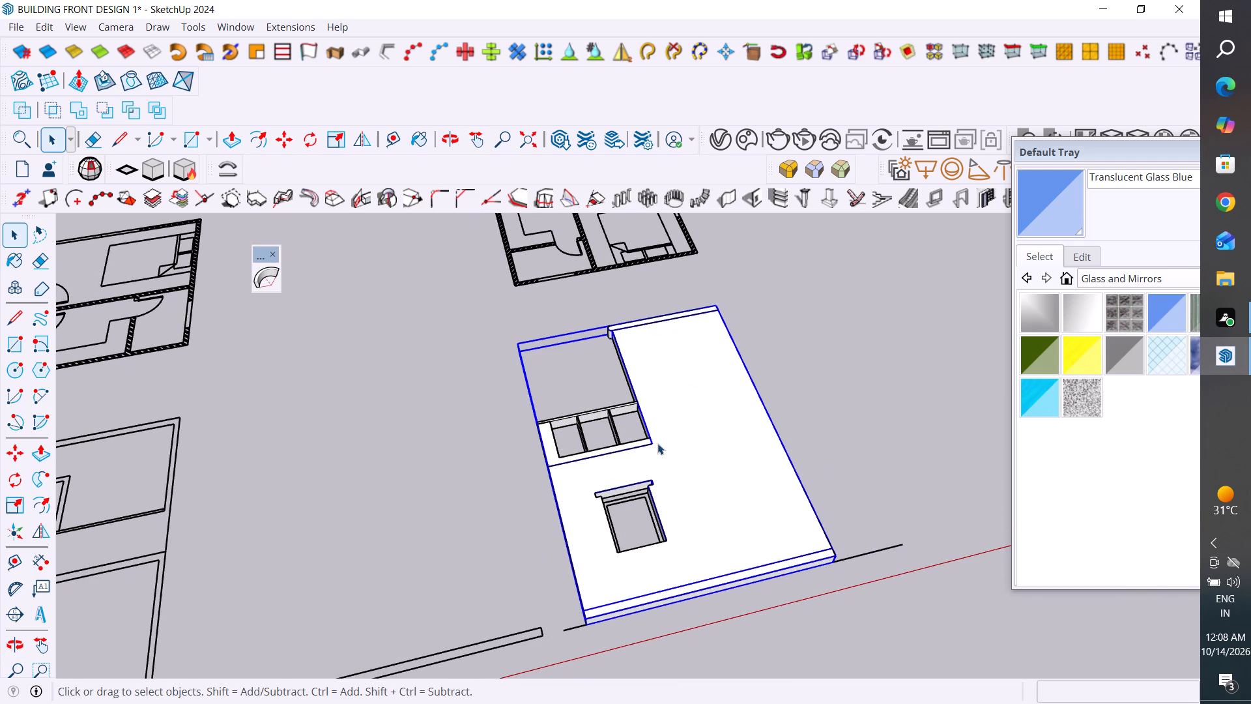
middle_drag(657, 443, 650, 520)
scroll(635, 482, up, 14)
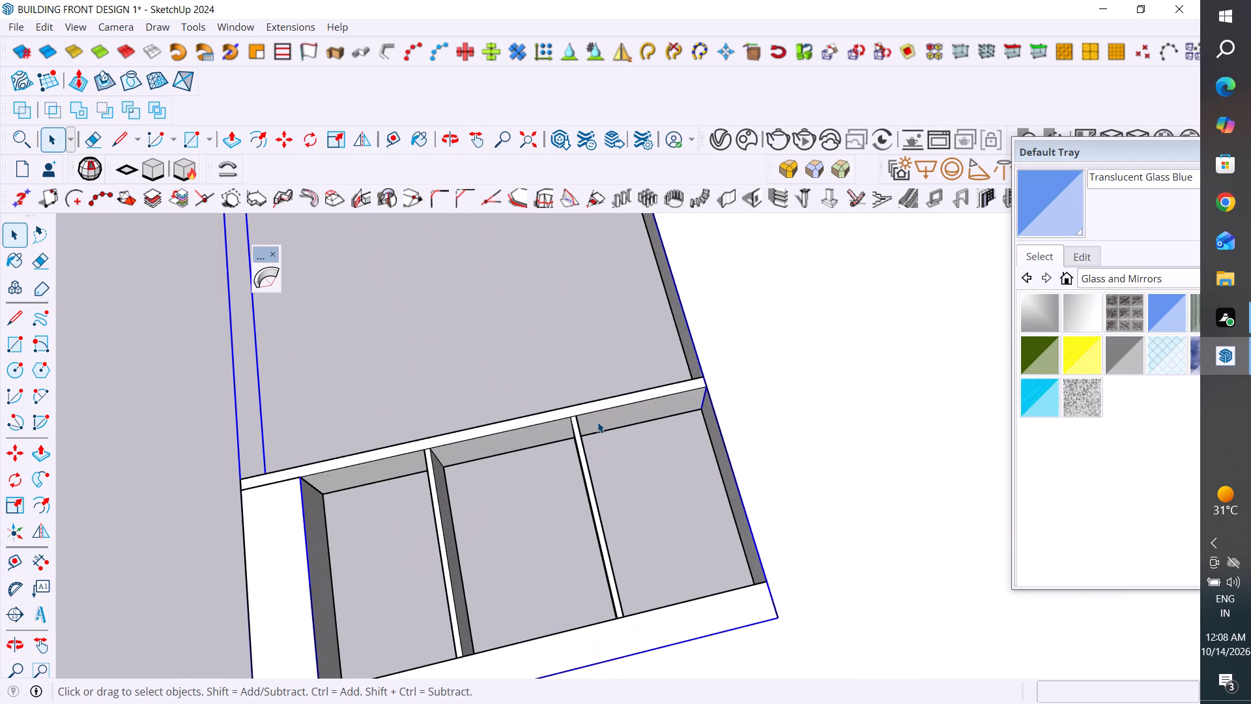
click(597, 422)
ctrl+click(542, 435)
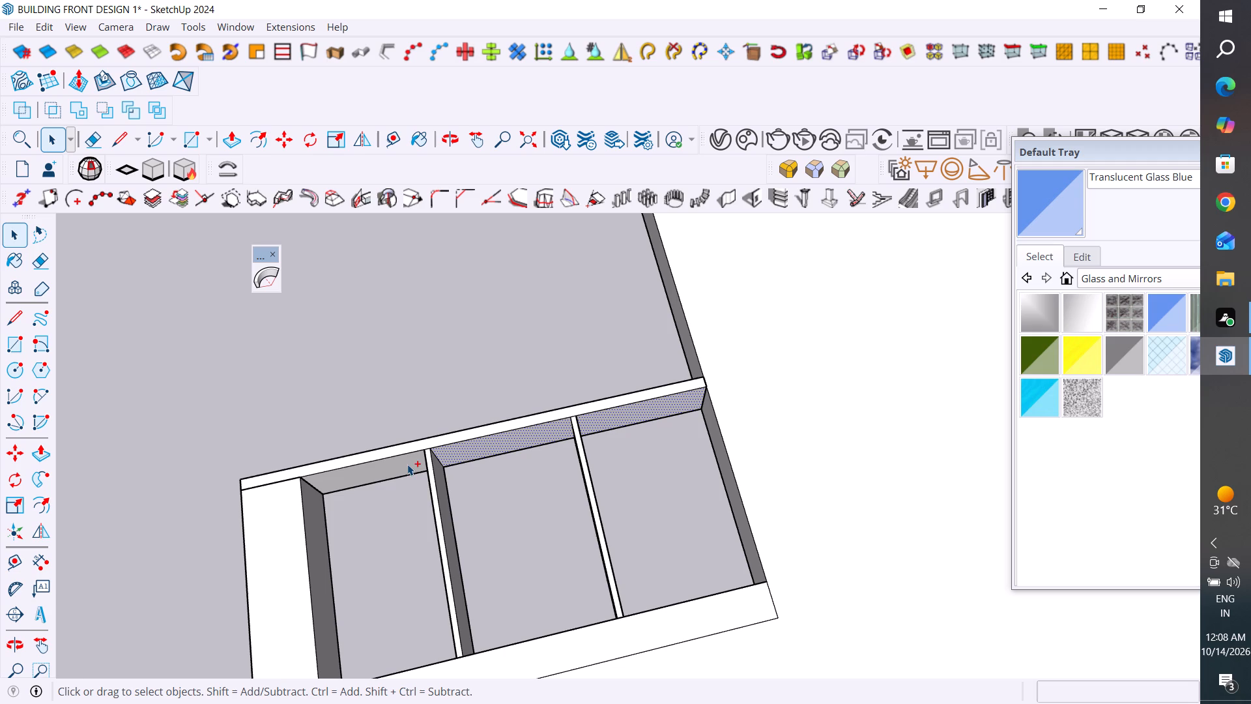
ctrl+click(407, 464)
Add the side face of each railing post that faces the tall wall to the selection.
ctrl+click(439, 489)
middle_drag(629, 506, 494, 468)
scroll(437, 448, up, 5)
ctrl+click(437, 448)
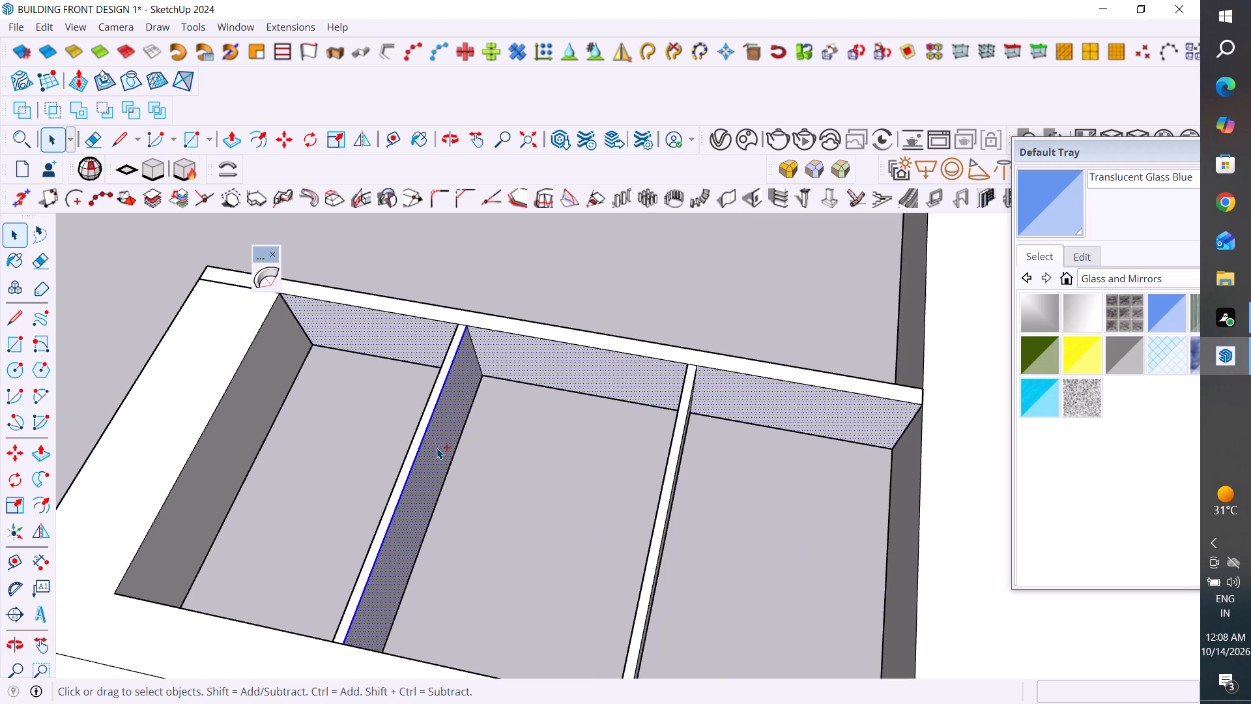
middle_drag(730, 478, 605, 367)
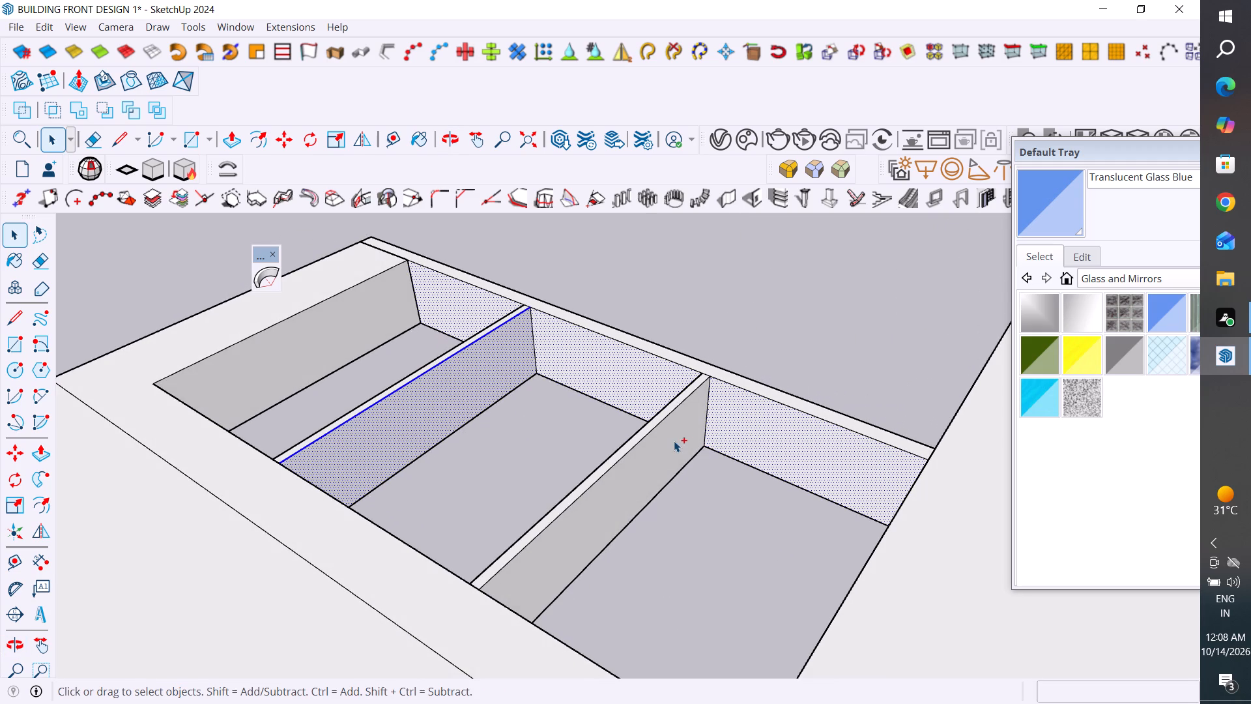
ctrl+click(674, 441)
Add the front face, front edges and rear edge of the railing post nearer the tall wall to the selection.
middle_drag(654, 432, 758, 492)
scroll(637, 506, up, 4)
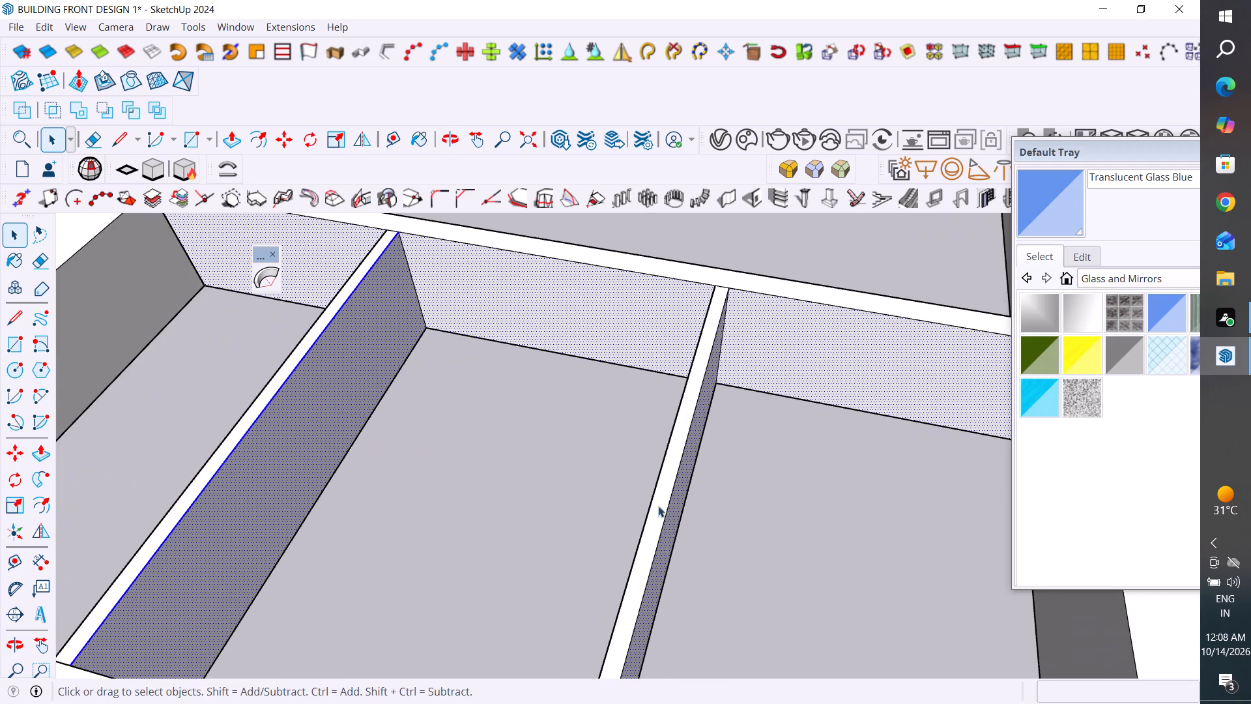
ctrl+click(674, 484)
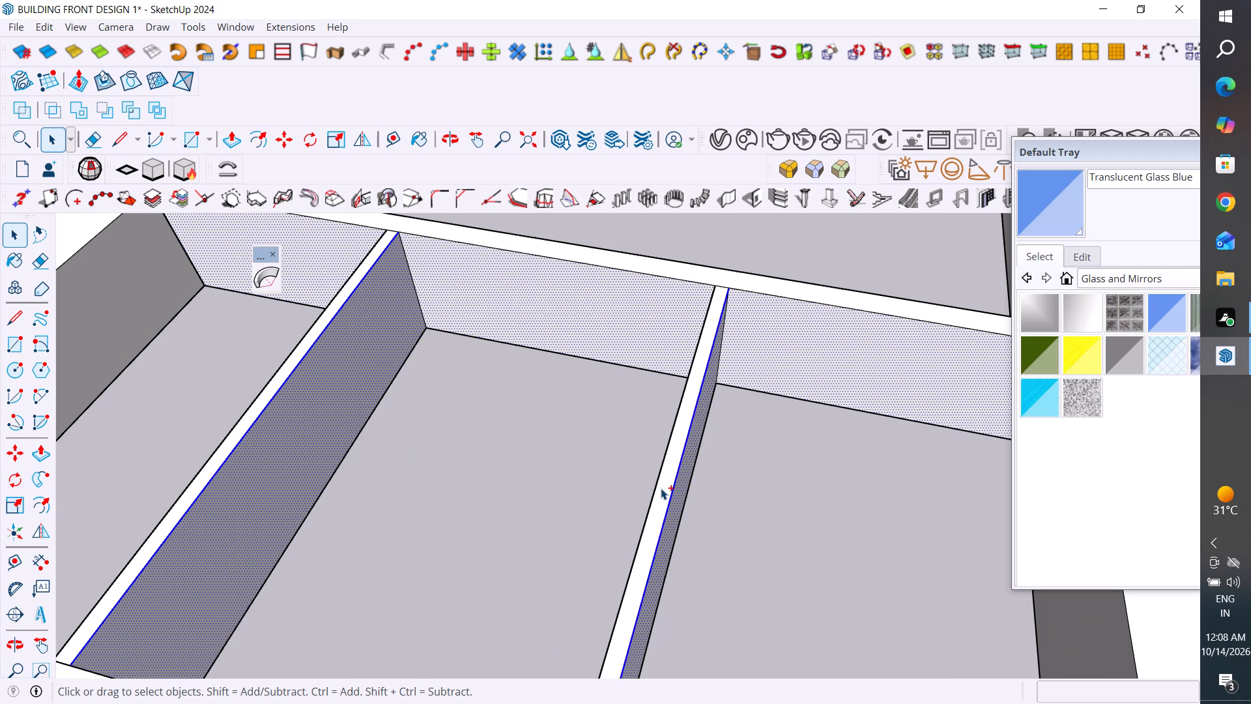
ctrl+click(657, 487)
ctrl+click(661, 488)
scroll(835, 428, down, 2)
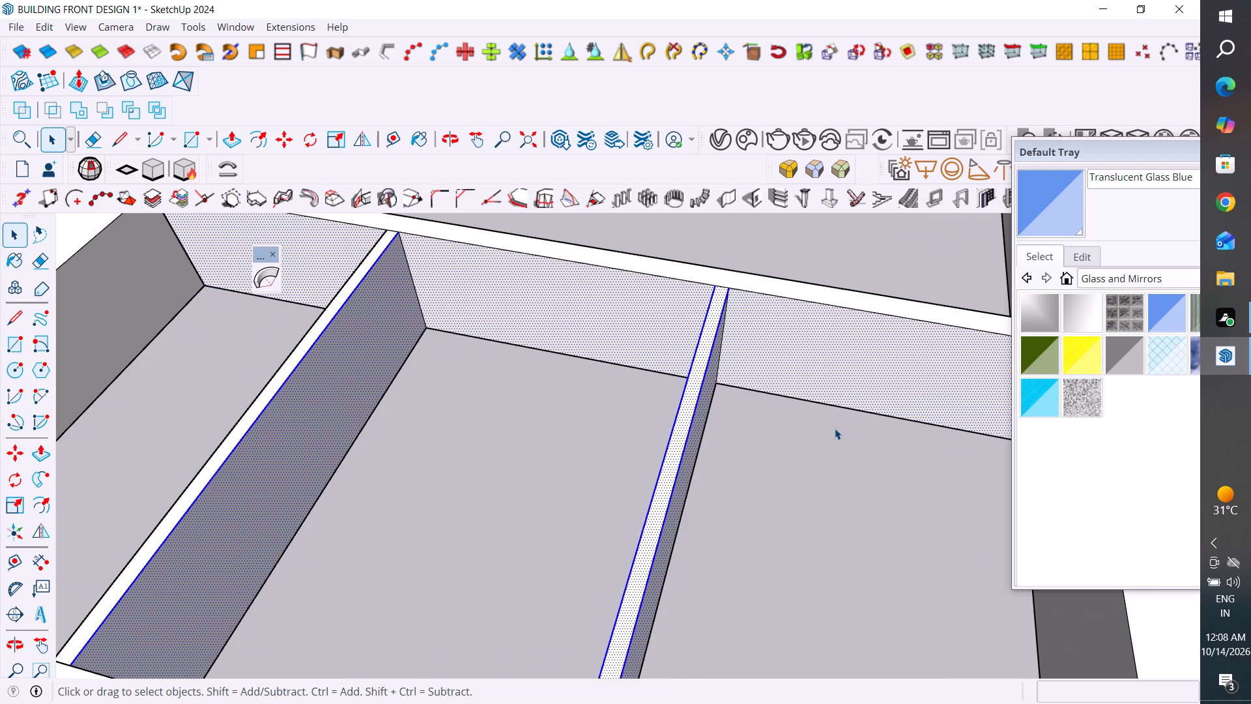
scroll(835, 428, down, 1)
middle_drag(801, 441, 685, 391)
scroll(721, 510, up, 7)
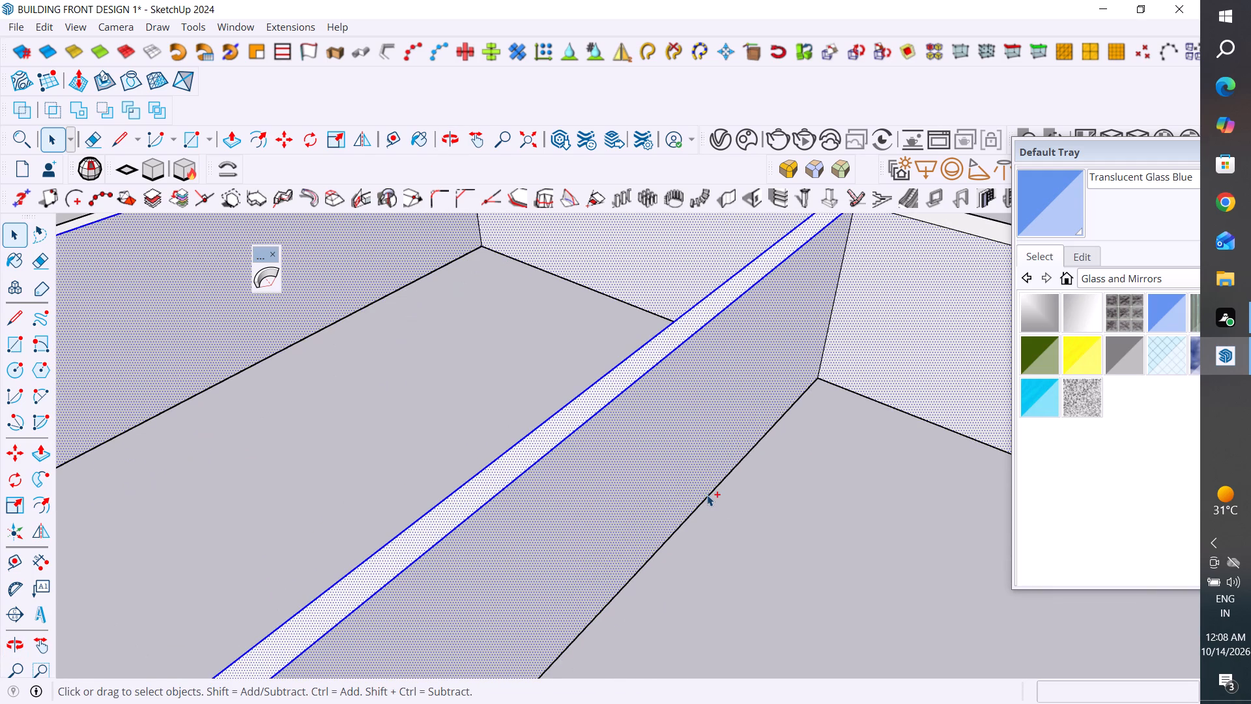
ctrl+click(709, 495)
Add the opposite side face and its rear edge on the post nearer the tall wall to the selection.
scroll(806, 521, down, 4)
middle_drag(621, 521, 968, 510)
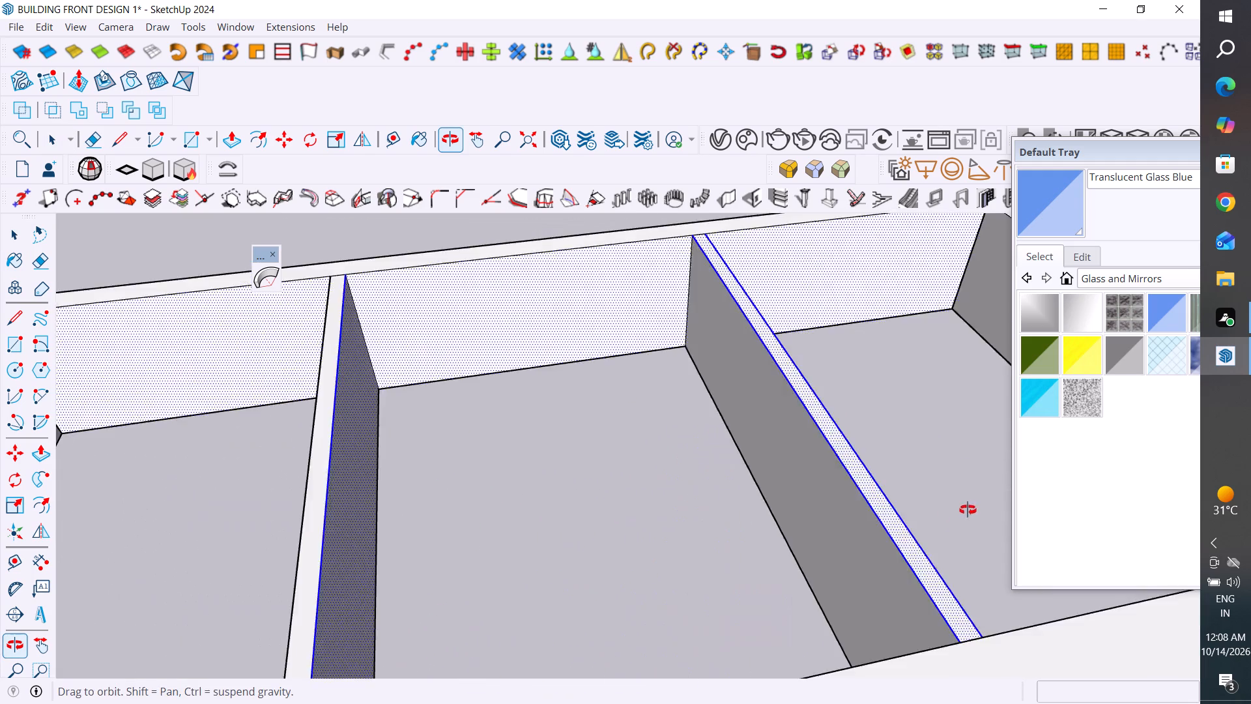
middle_drag(968, 510, 992, 503)
ctrl+click(803, 487)
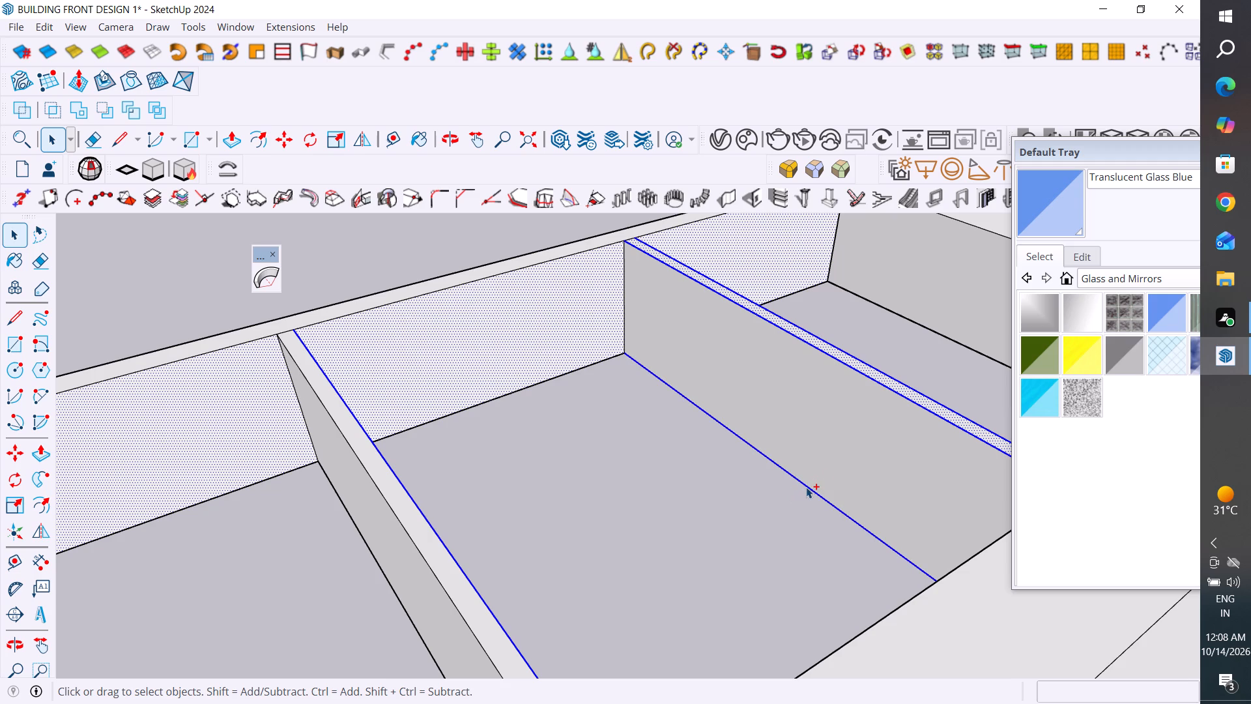
ctrl+click(826, 461)
Add the front face, rear edge and opposite side face of the post nearer the outer pillar to the selection.
middle_drag(835, 495, 599, 559)
ctrl+click(348, 463)
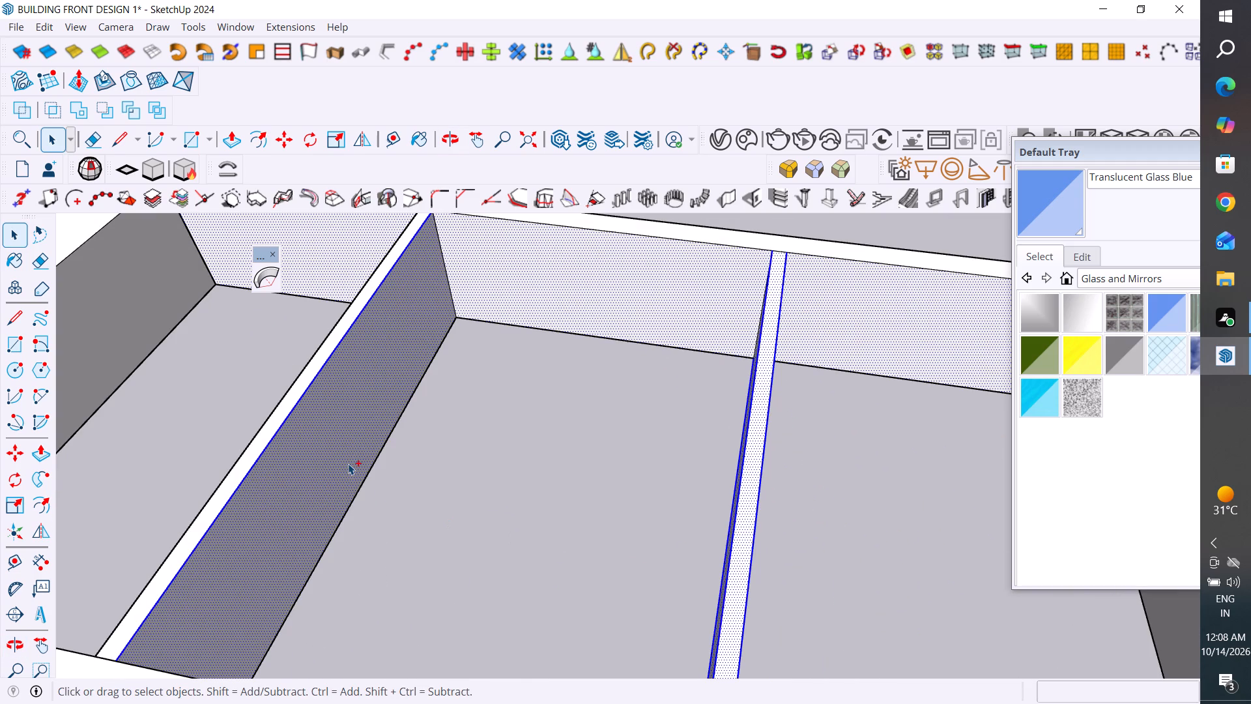
ctrl+click(363, 486)
ctrl+click(280, 419)
scroll(432, 474, down, 2)
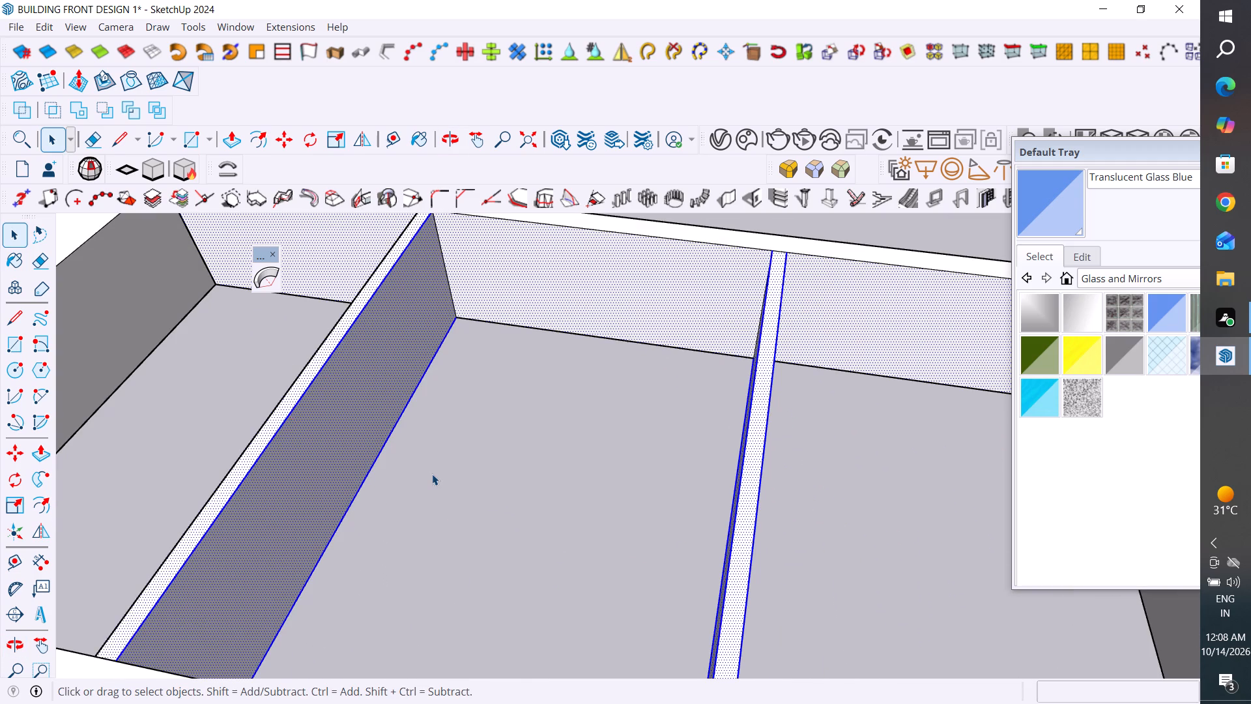
scroll(432, 474, down, 4)
middle_drag(427, 474, 732, 422)
ctrl+click(403, 534)
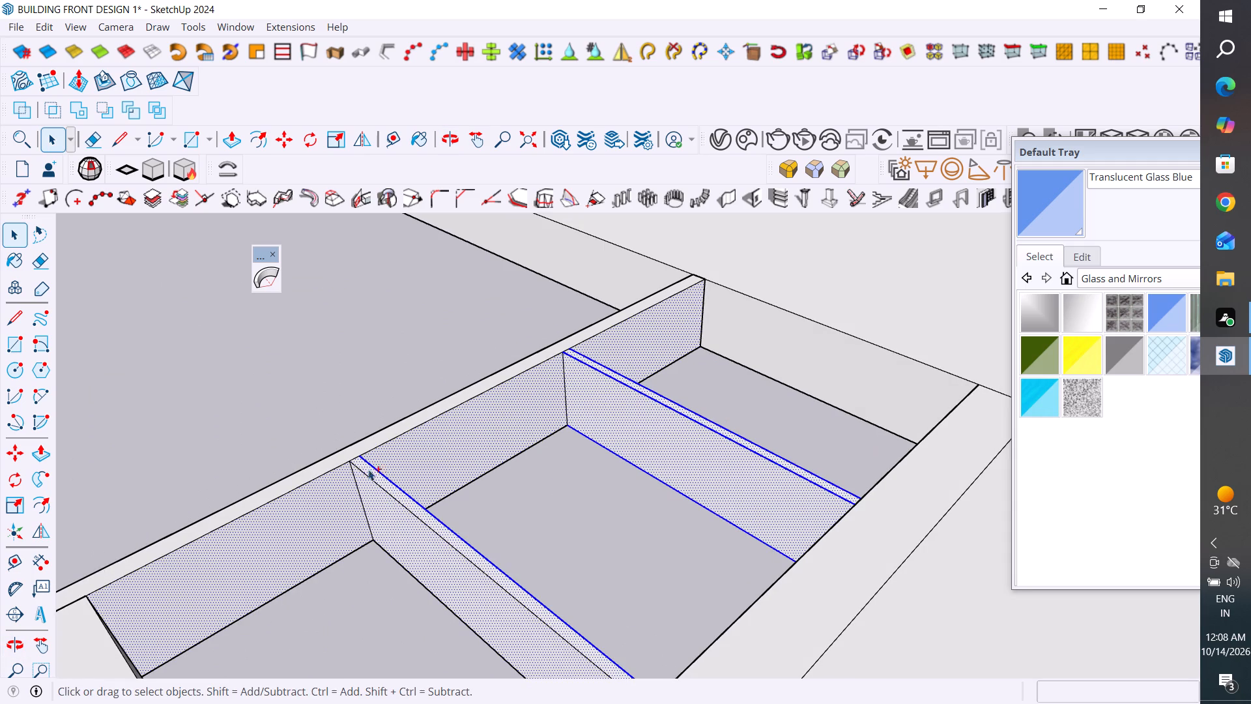
Add the top rail's front face and its inner front edges in all three bays to the selection.
ctrl+click(324, 473)
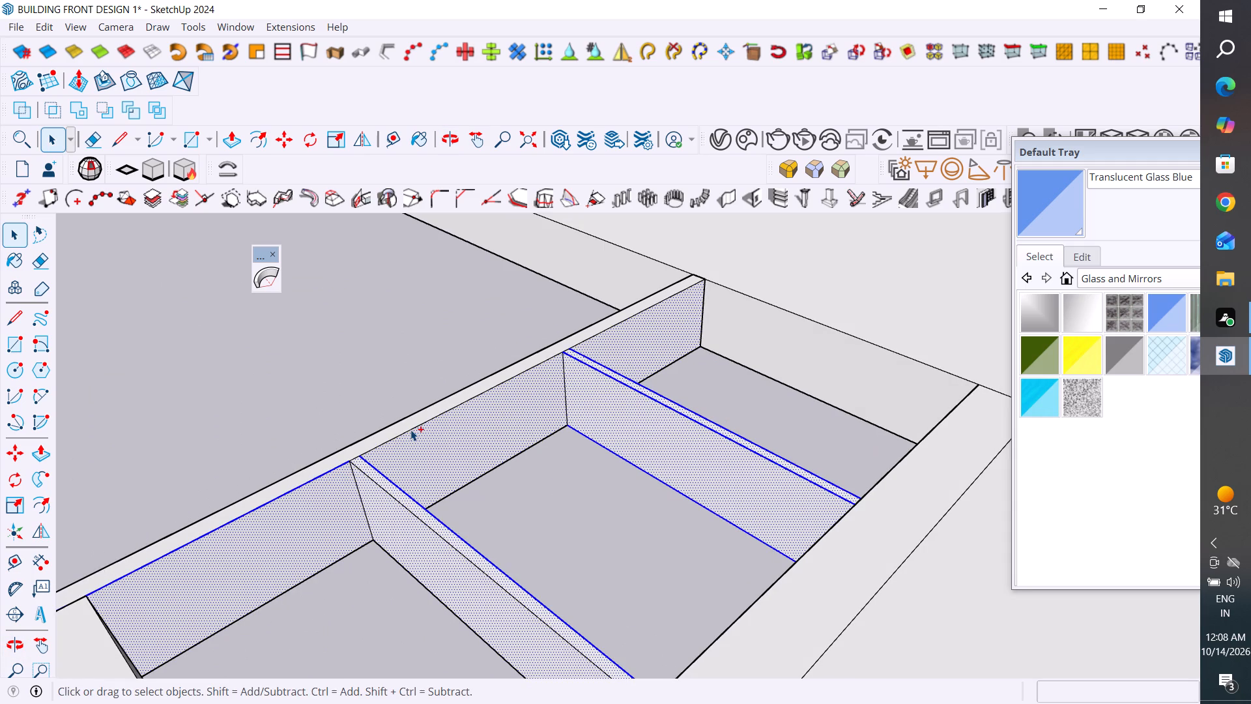
ctrl+click(410, 430)
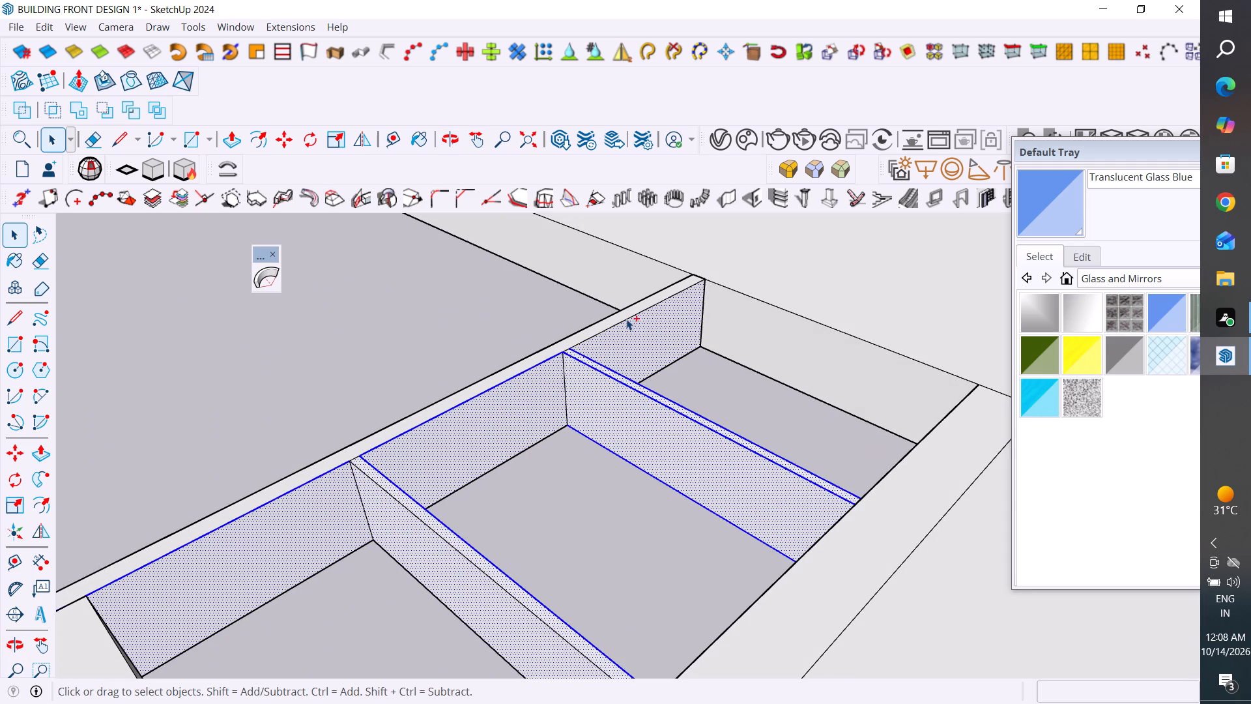
ctrl+click(627, 318)
ctrl+click(624, 314)
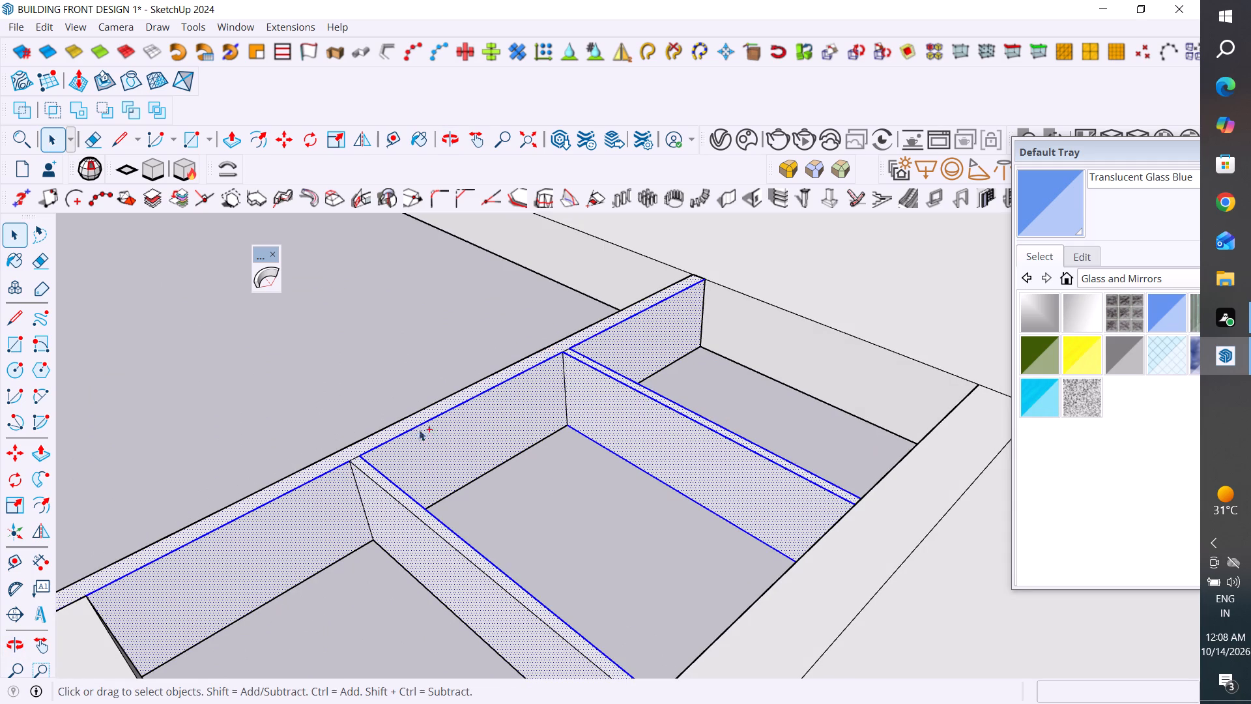
Add the outer-pillar-side post's remaining edges and the top rail's rear edges in all three bays to the selection.
ctrl+click(360, 470)
ctrl+click(356, 490)
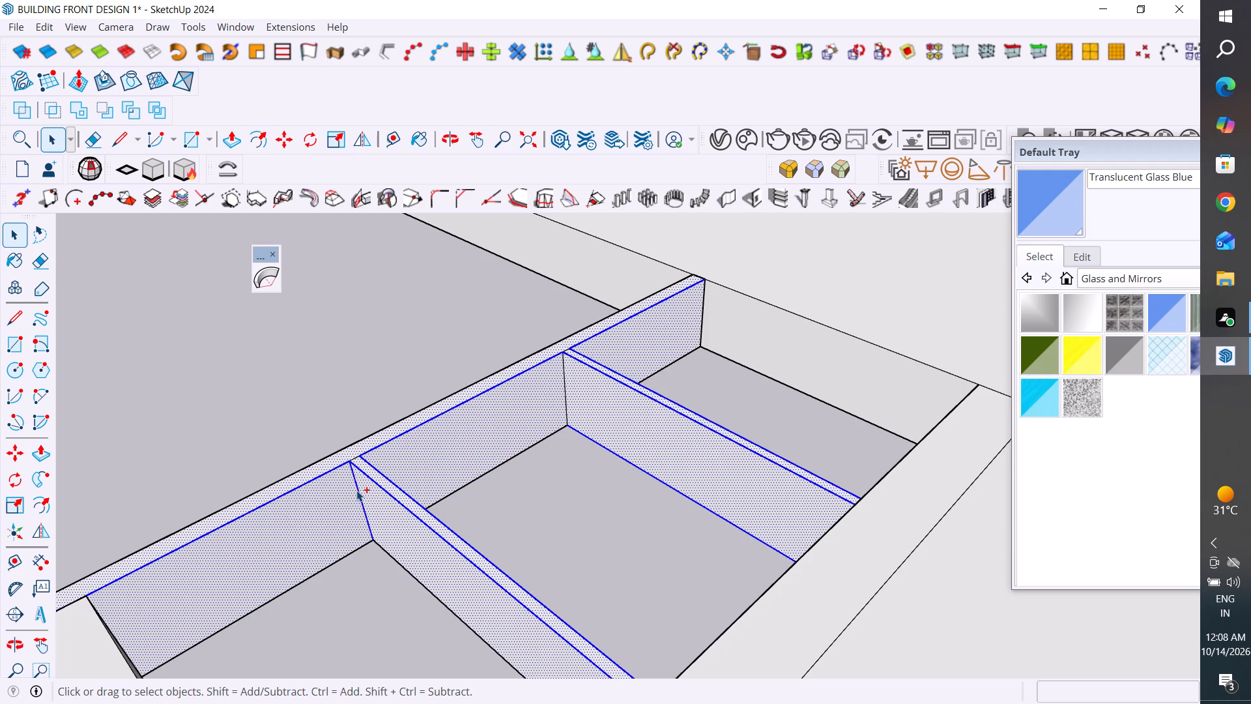
ctrl+click(392, 557)
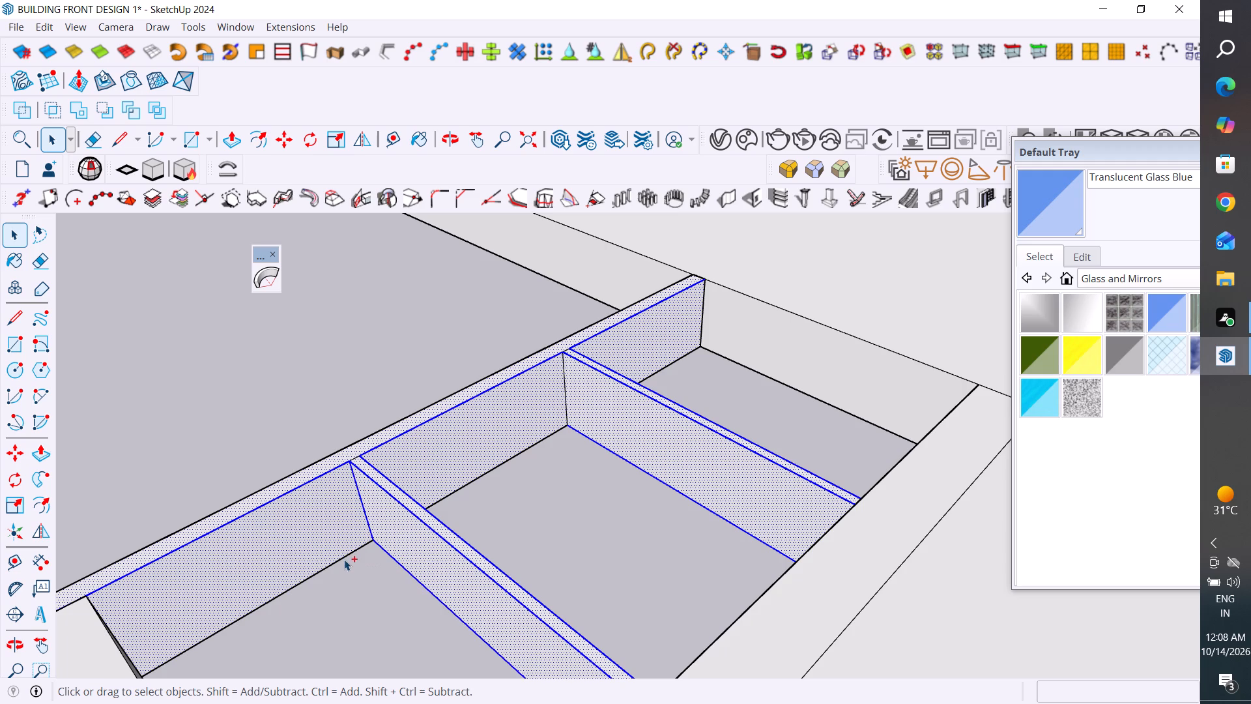
ctrl+click(342, 558)
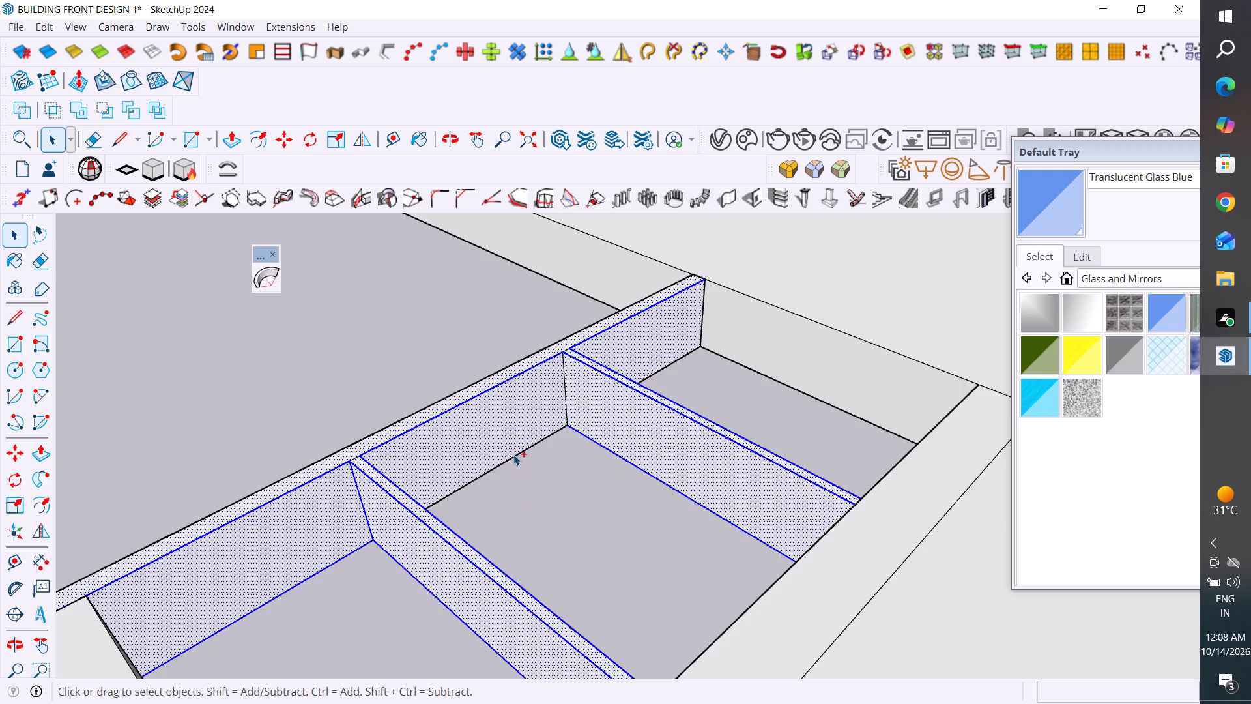
ctrl+click(513, 454)
ctrl+click(667, 366)
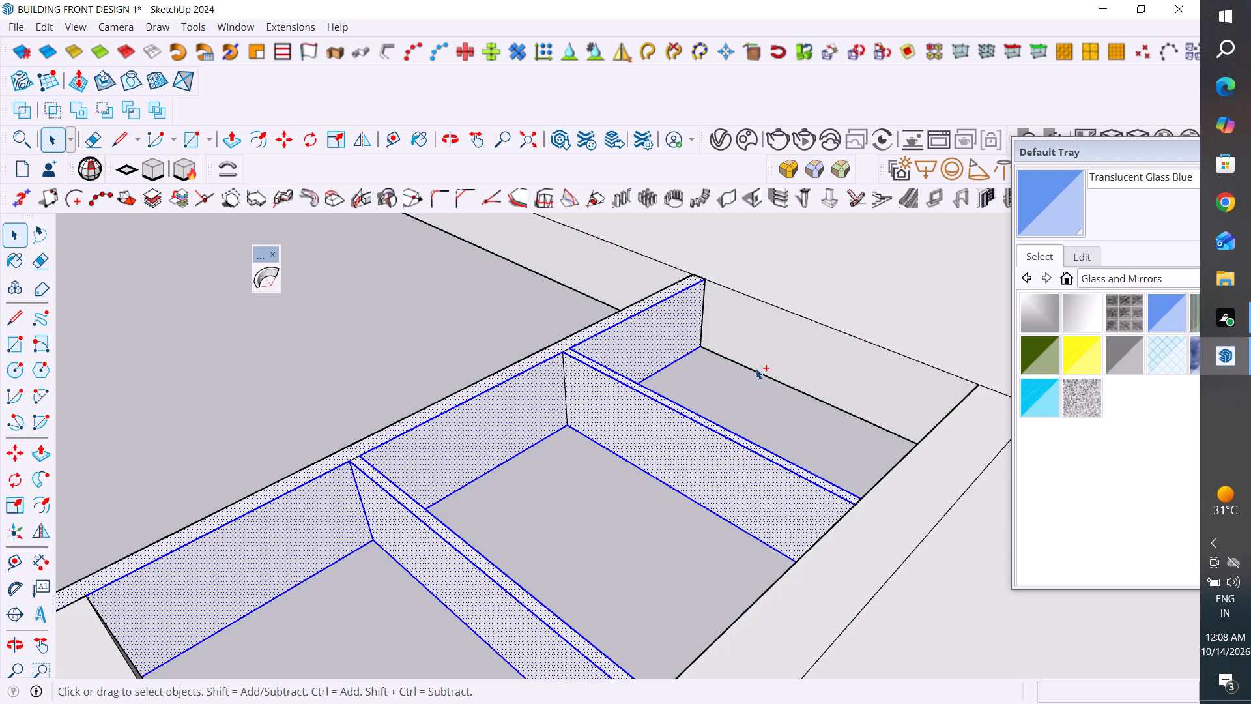
Add the rest of the wall around the railing opening to the selection.
ctrl+click(756, 368)
scroll(826, 395, down, 4)
middle_drag(826, 395, 317, 588)
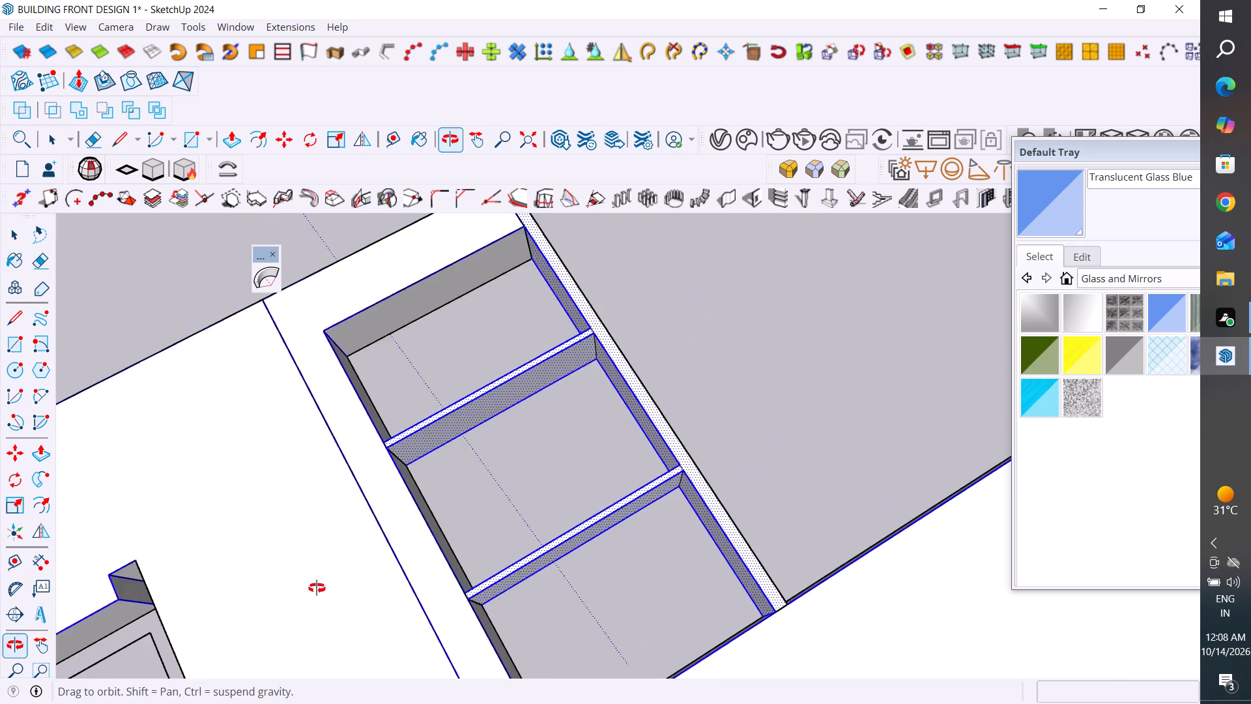
middle_drag(317, 588, 317, 587)
scroll(323, 576, down, 1)
scroll(553, 511, down, 5)
scroll(504, 464, up, 5)
middle_drag(485, 401, 309, 420)
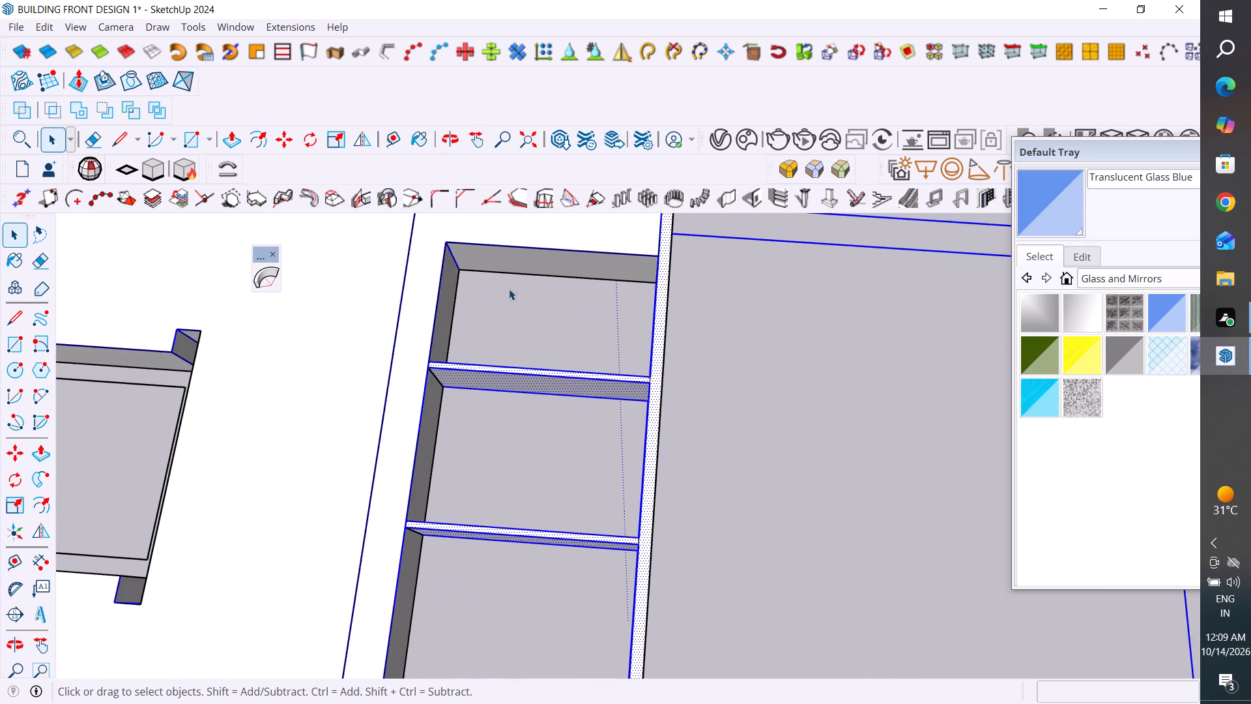
scroll(506, 524, down, 6)
middle_drag(525, 319, 485, 201)
scroll(502, 357, up, 9)
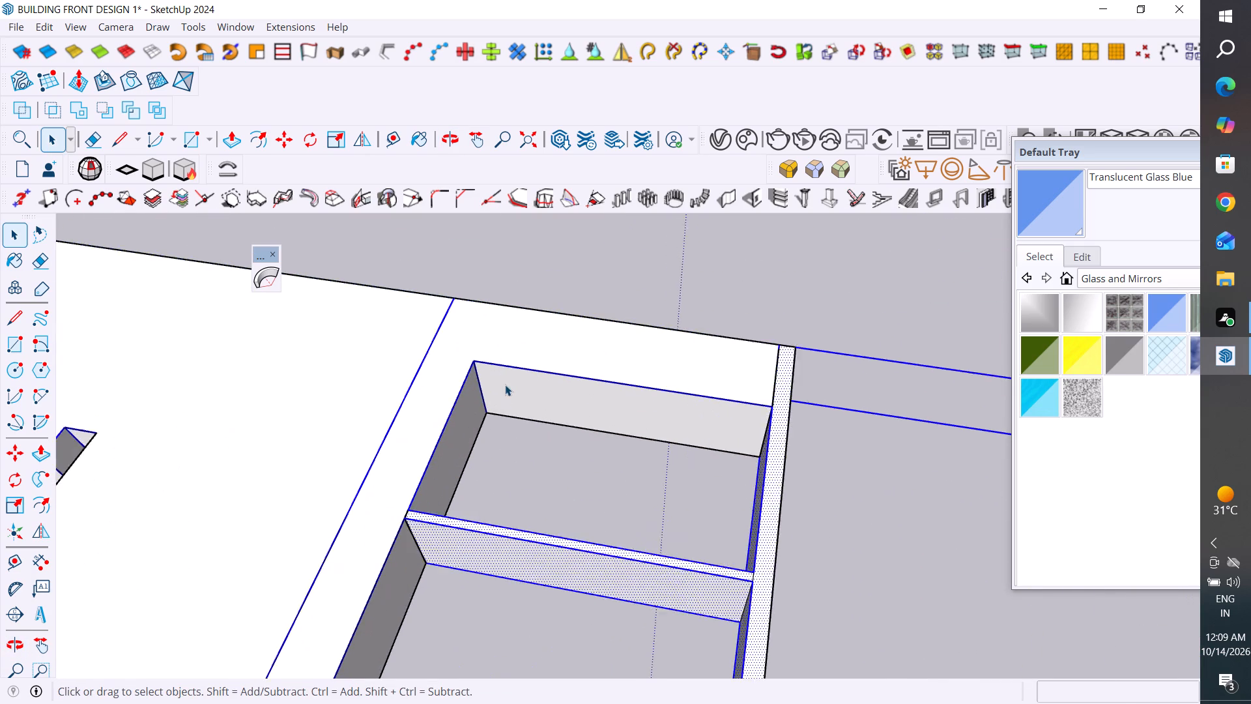
scroll(505, 385, up, 4)
ctrl+click(555, 432)
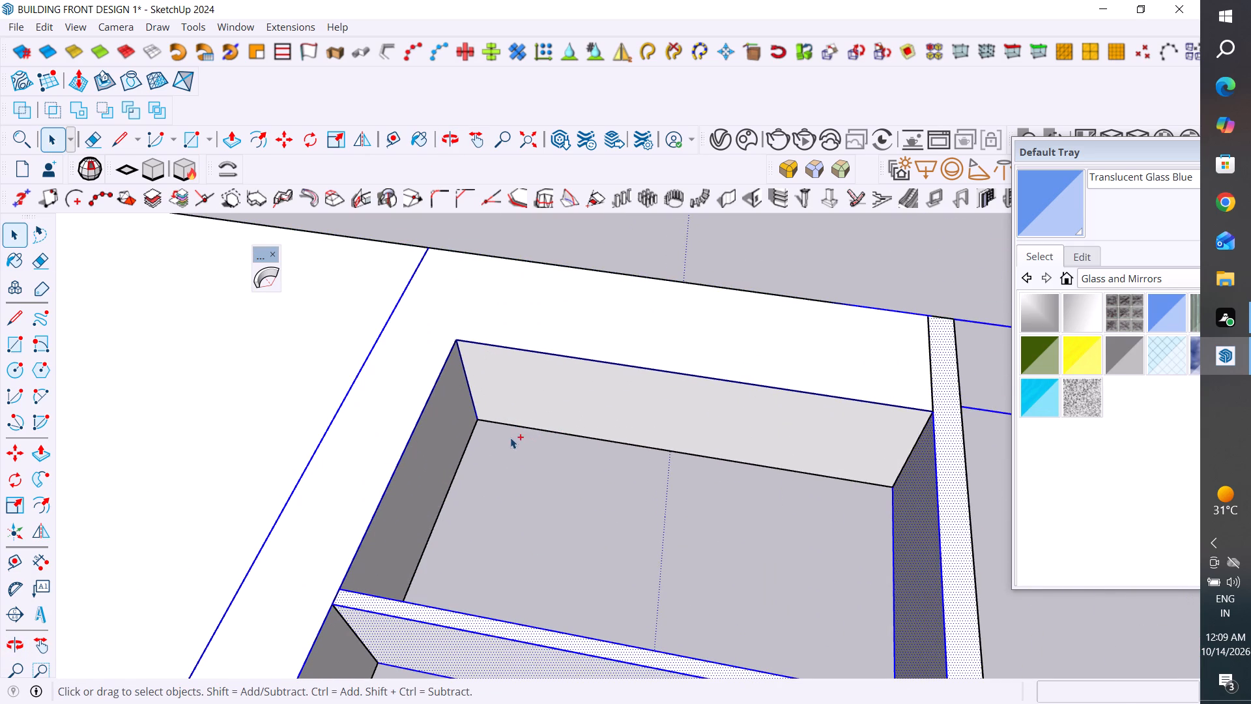
Copy the selected wall and railing from its lower base corner to the empty area behind the floor plans.
scroll(648, 387, down, 20)
scroll(648, 387, down, 4)
middle_drag(503, 477, 931, 486)
scroll(670, 401, down, 10)
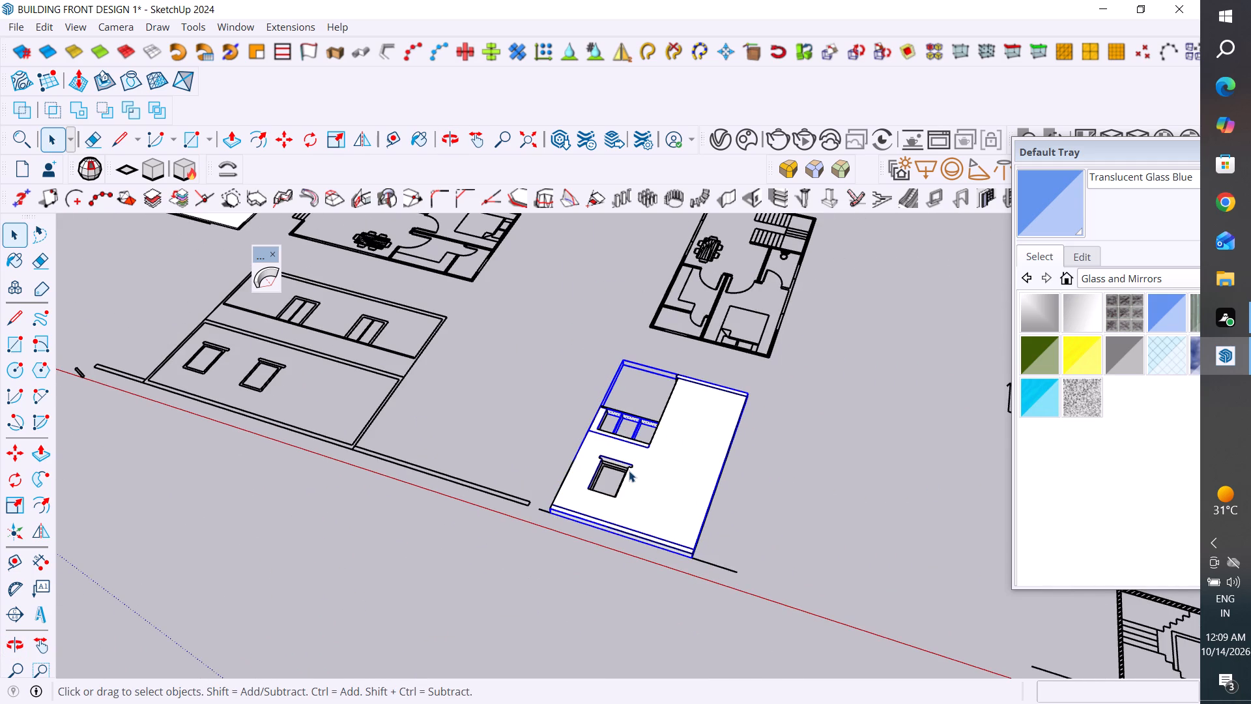
scroll(776, 454, down, 6)
middle_drag(701, 542, 792, 535)
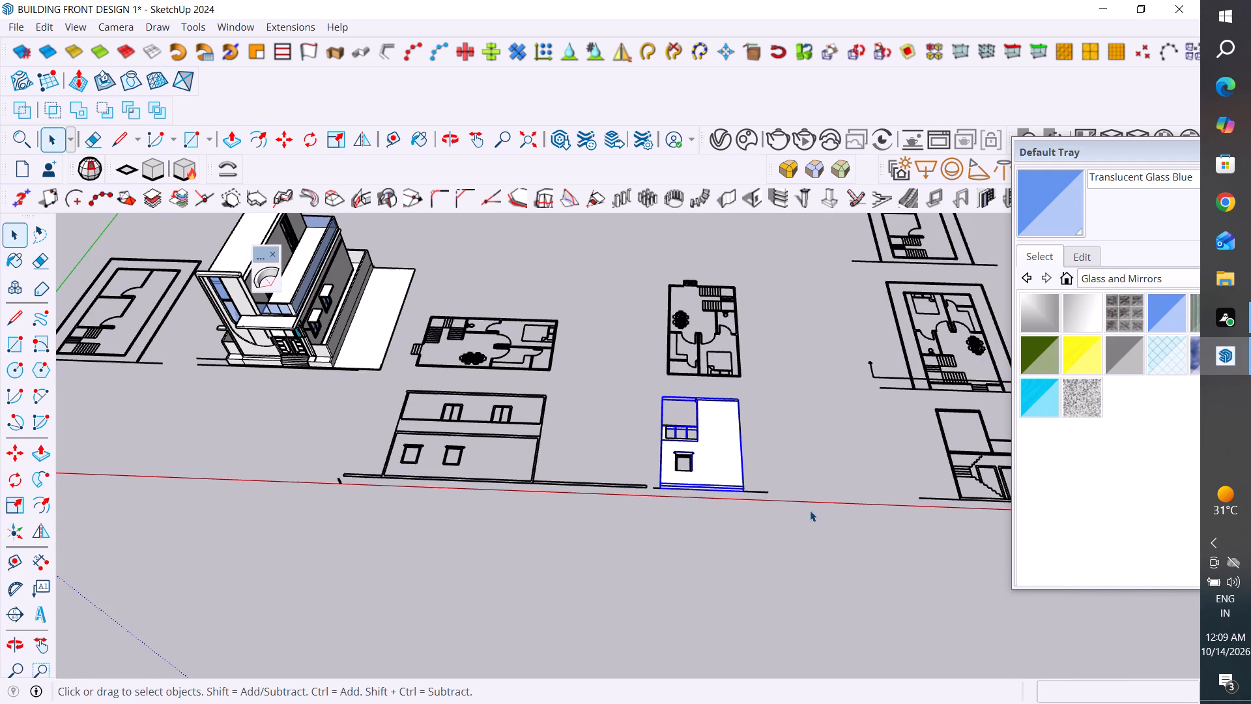
scroll(810, 510, down, 3)
scroll(745, 464, up, 8)
key(m)
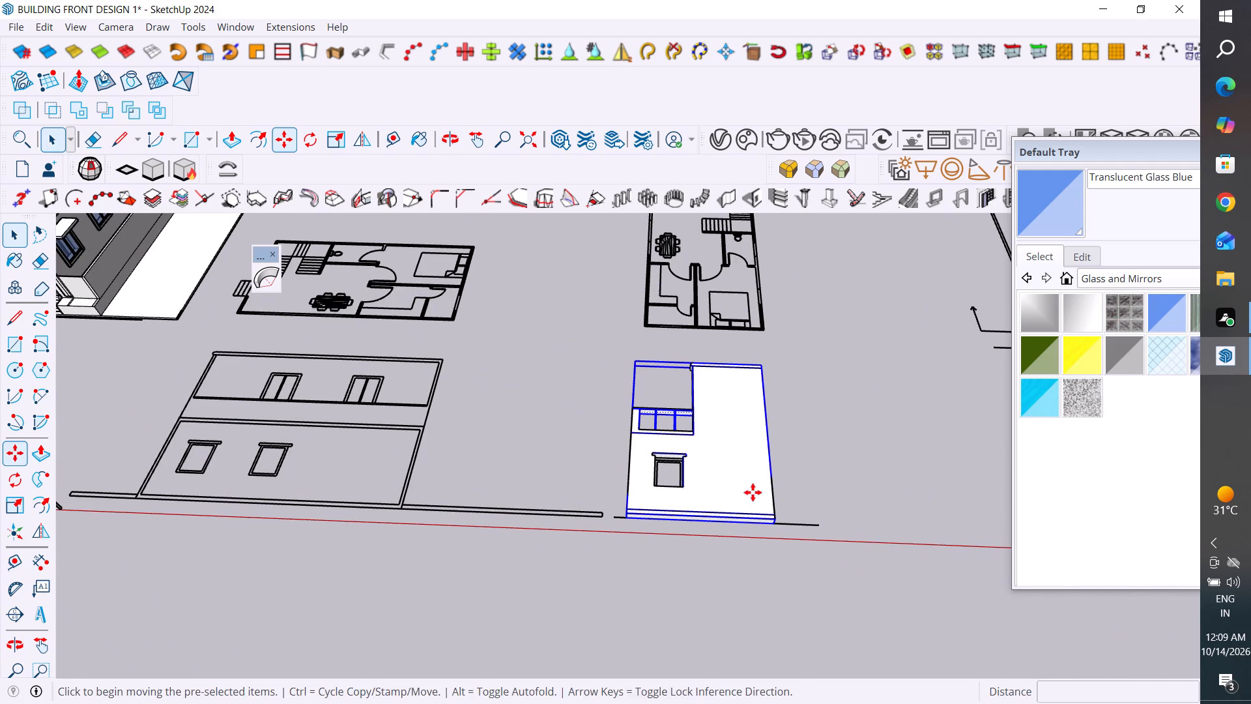
ctrl+click(775, 526)
scroll(848, 532, down, 3)
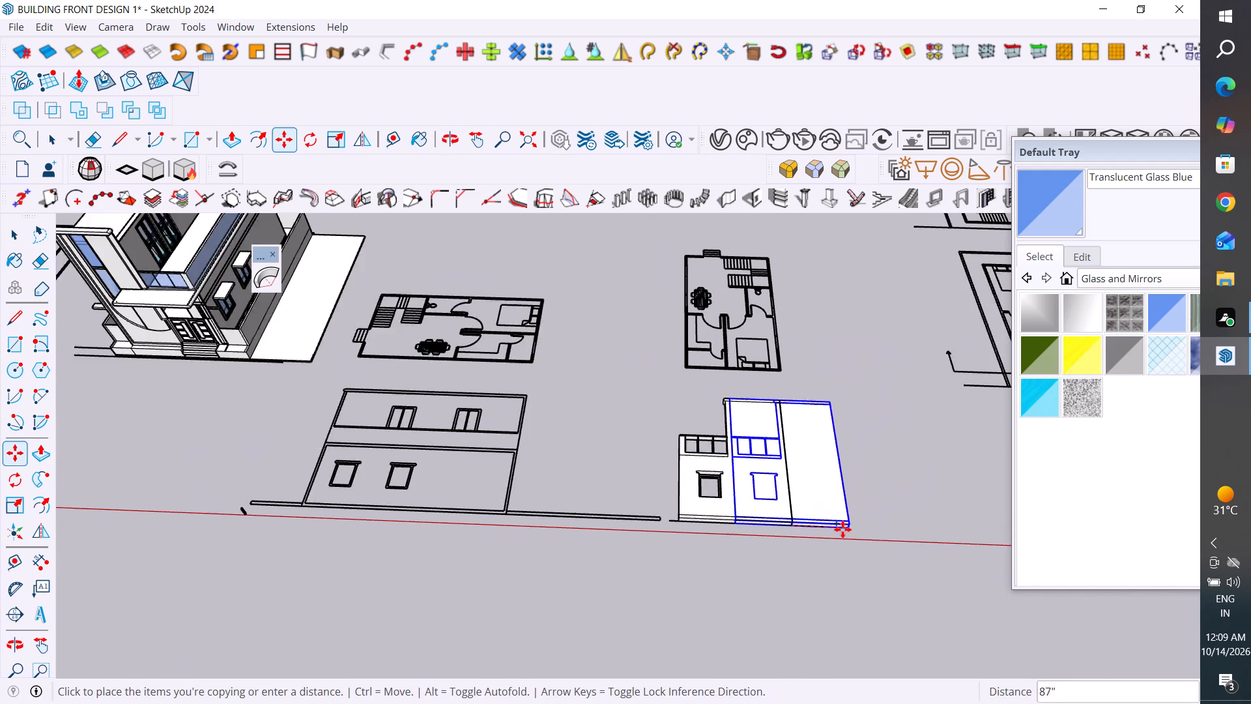
scroll(842, 529, down, 2)
scroll(354, 506, down, 5)
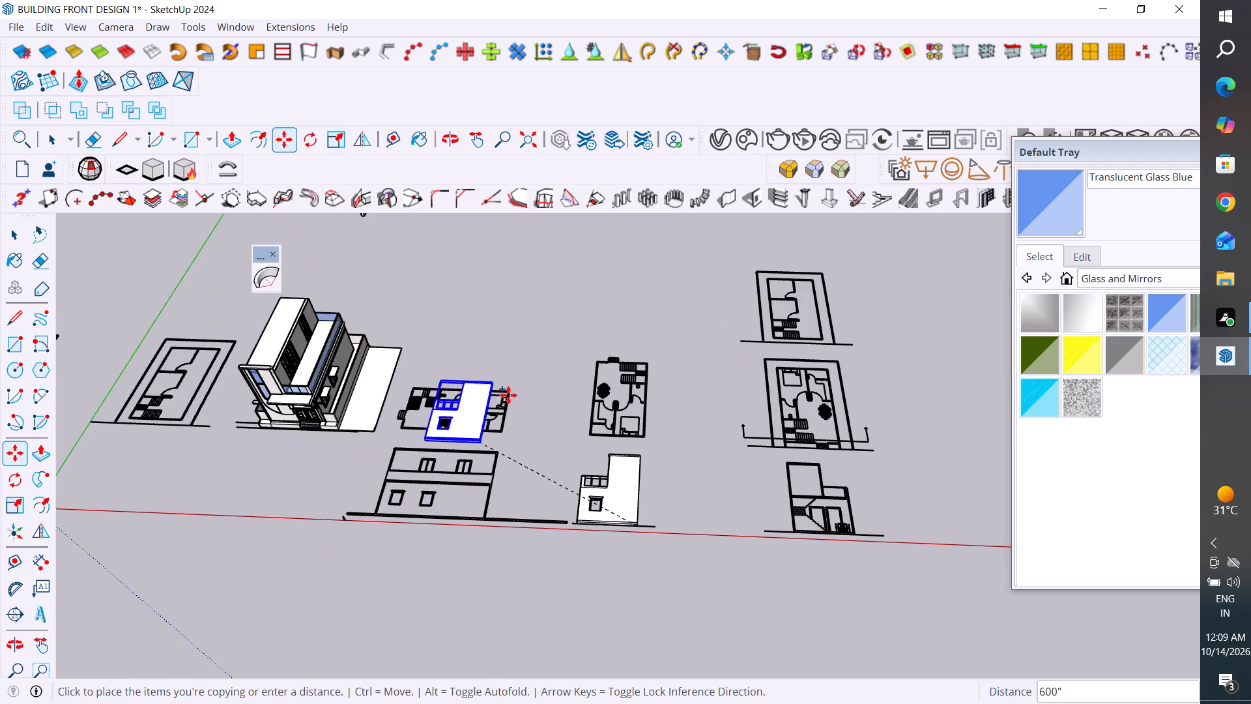
click(521, 340)
Group the copied wall together with its railing.
click(20, 239)
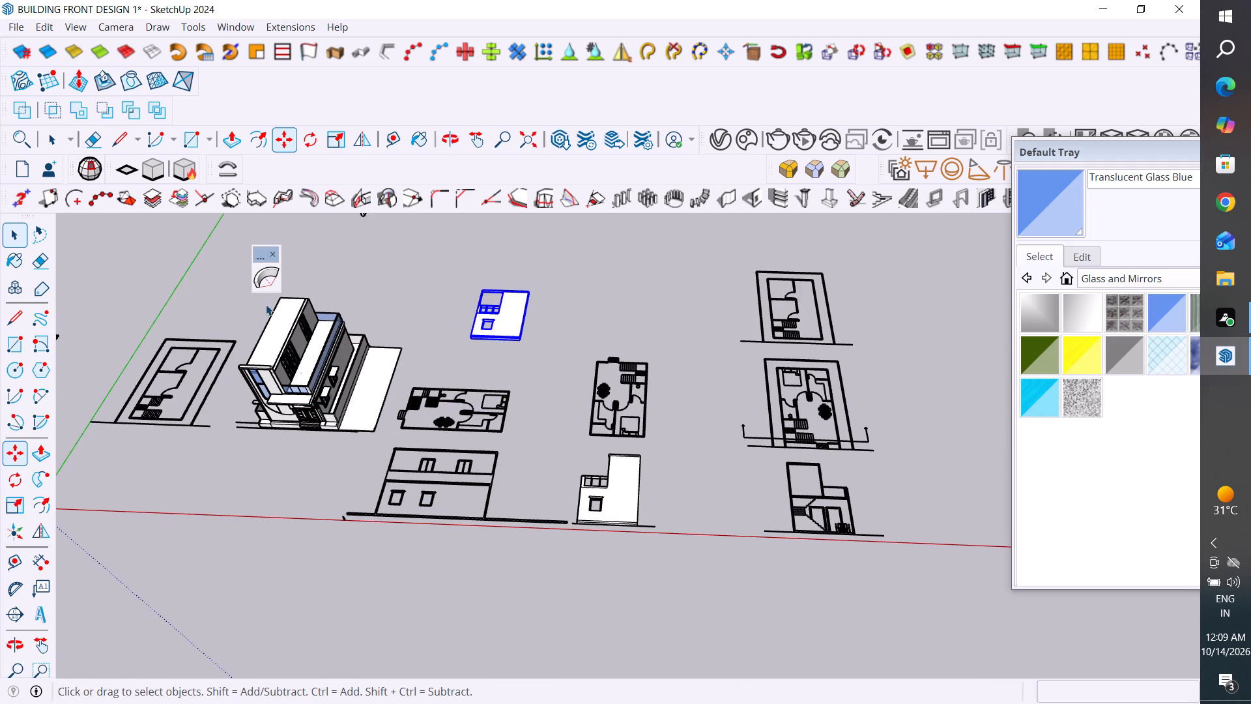
click(567, 283)
scroll(526, 313, up, 4)
click(498, 355)
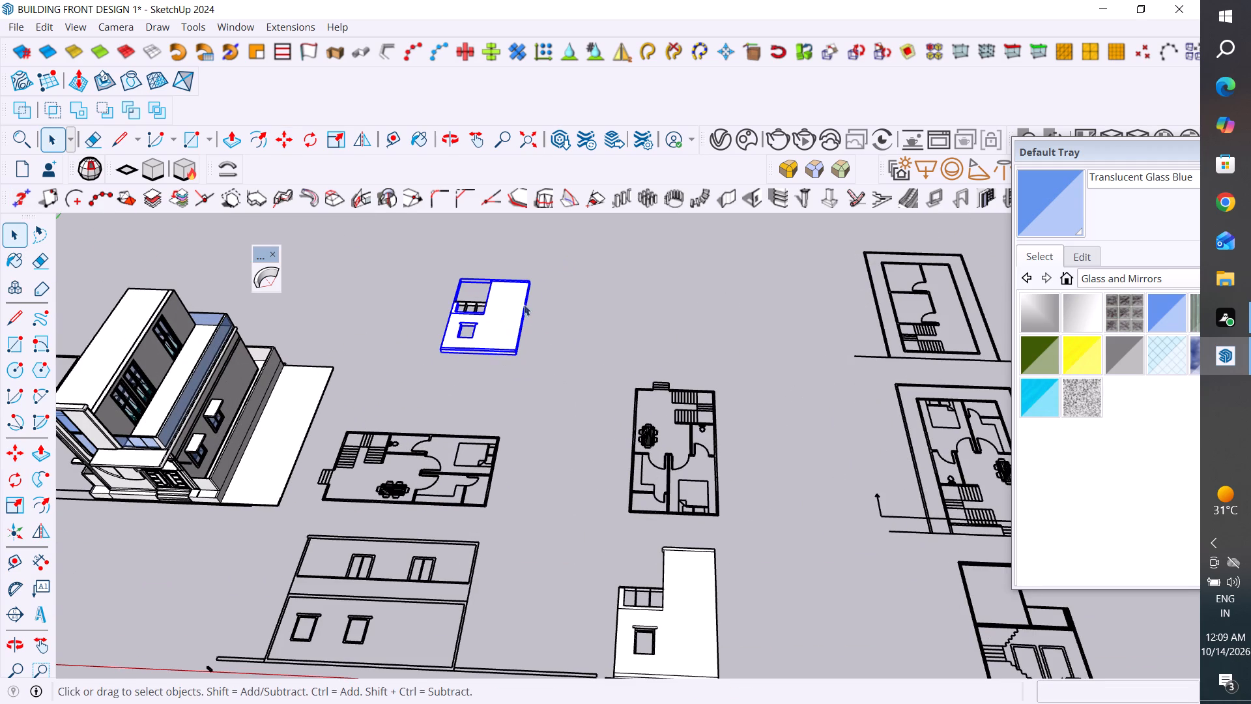
drag(560, 255, 413, 368)
right_click(498, 336)
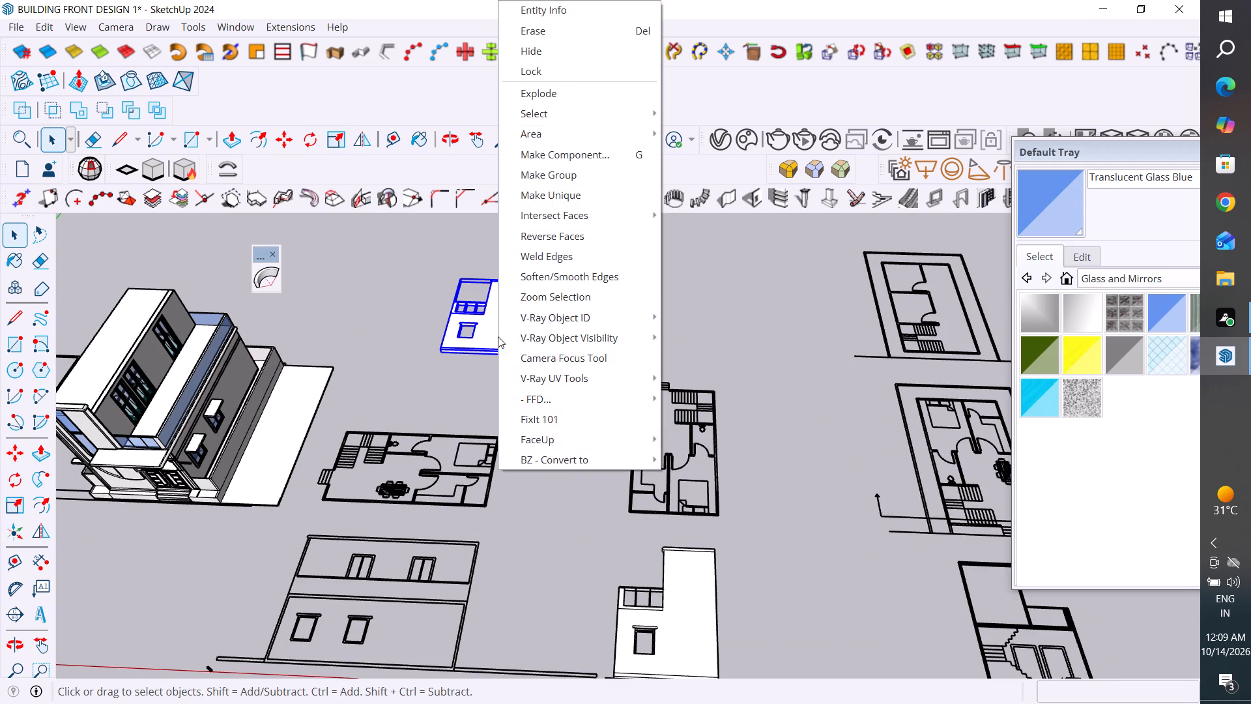
click(562, 174)
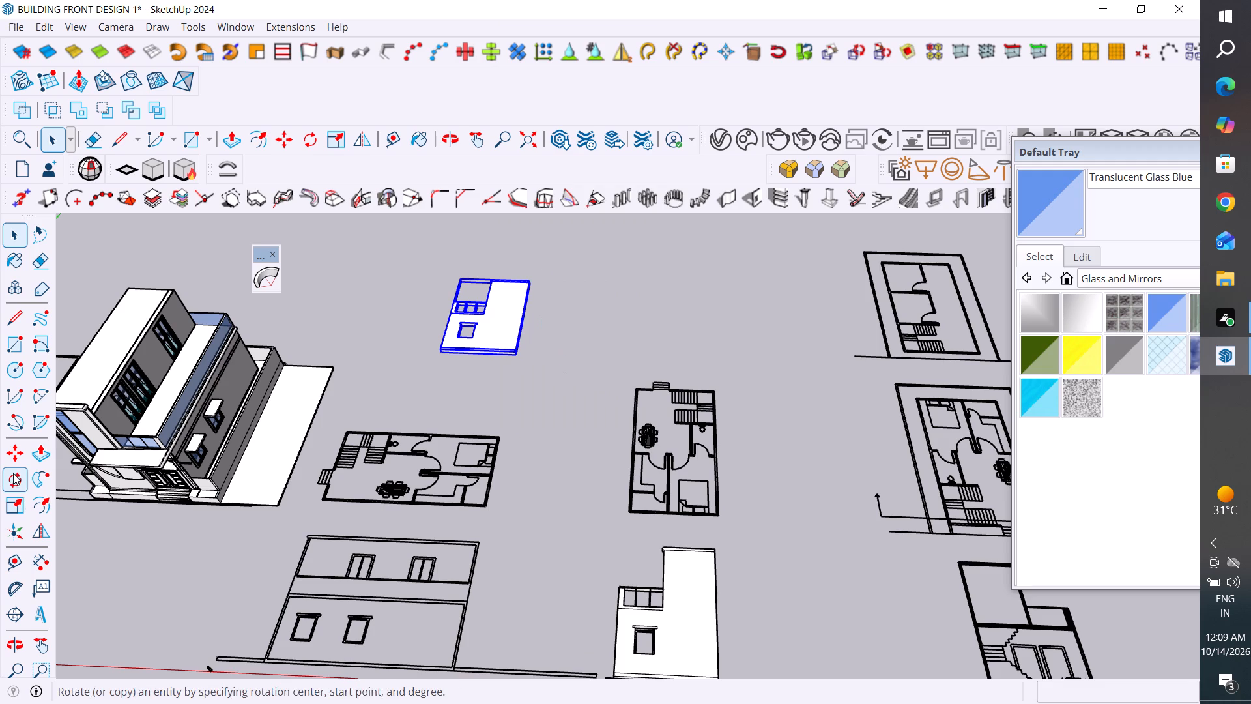
Rotate the wall group 90° about its base edge so that it stands upright.
click(17, 482)
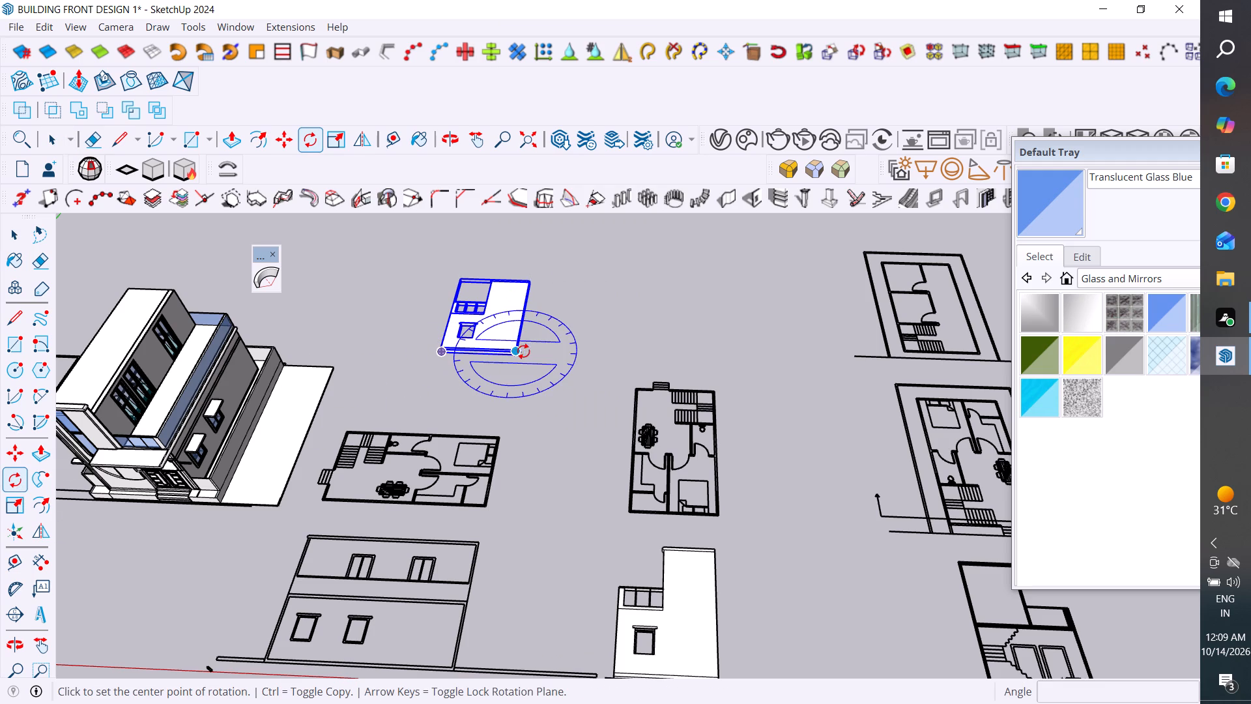
scroll(514, 342, up, 6)
middle_drag(674, 336, 487, 463)
scroll(555, 576, down, 7)
middle_drag(704, 360, 597, 224)
scroll(670, 386, down, 2)
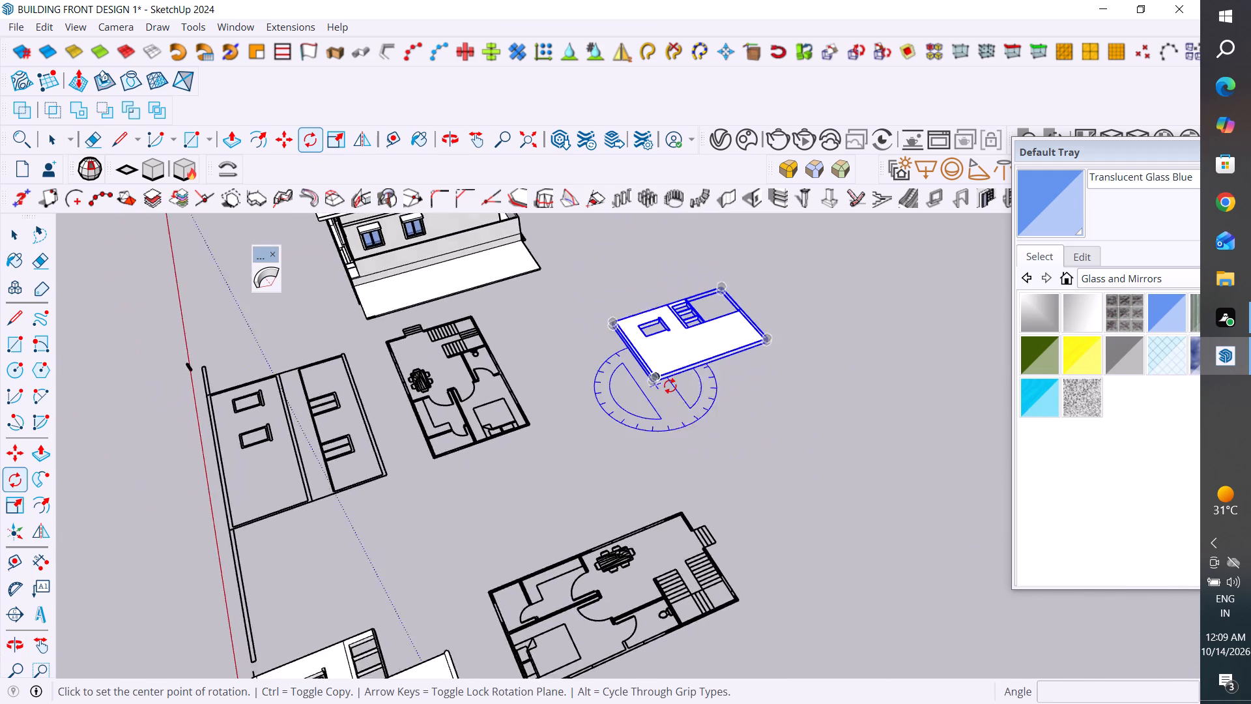
scroll(670, 386, down, 4)
scroll(670, 386, up, 20)
scroll(670, 386, up, 3)
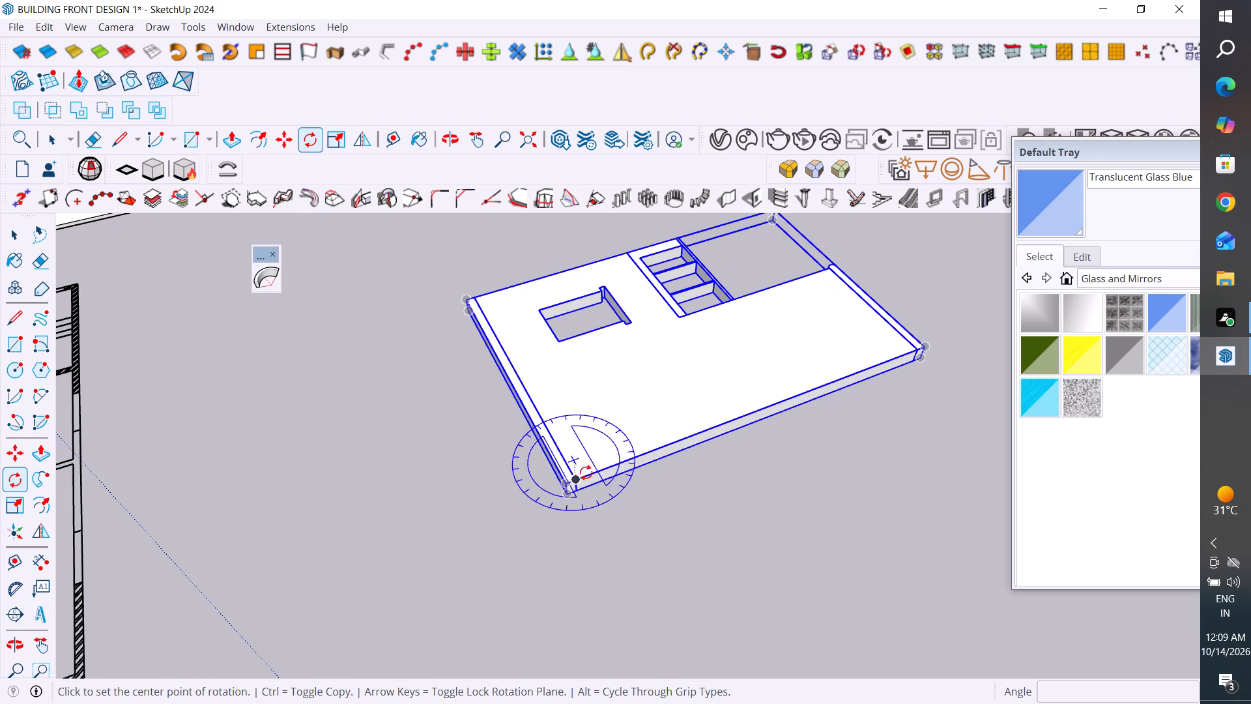
click(598, 480)
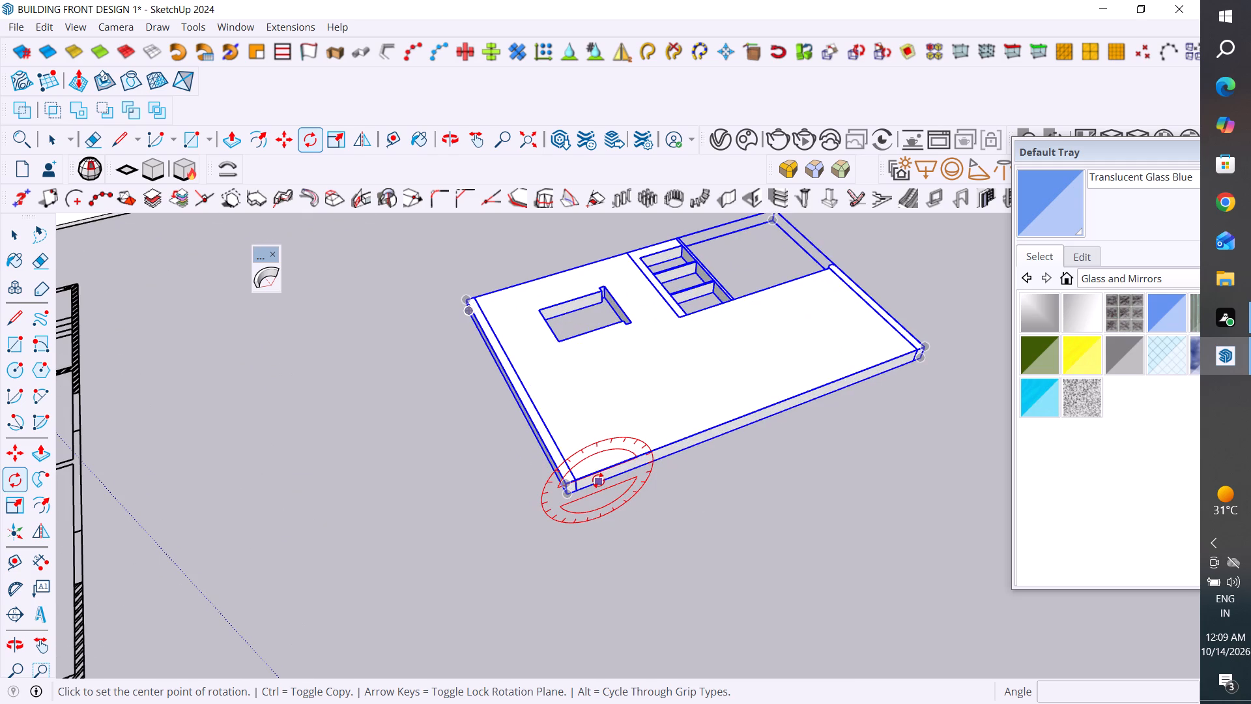
click(954, 355)
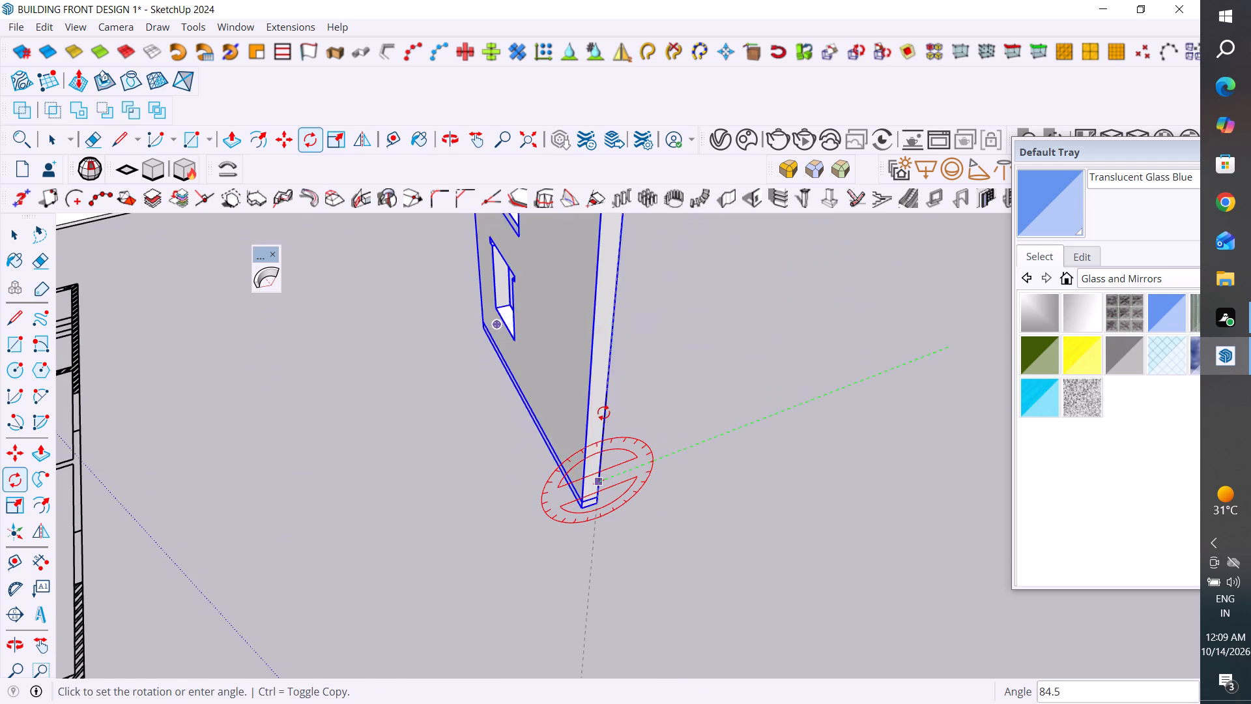
click(599, 439)
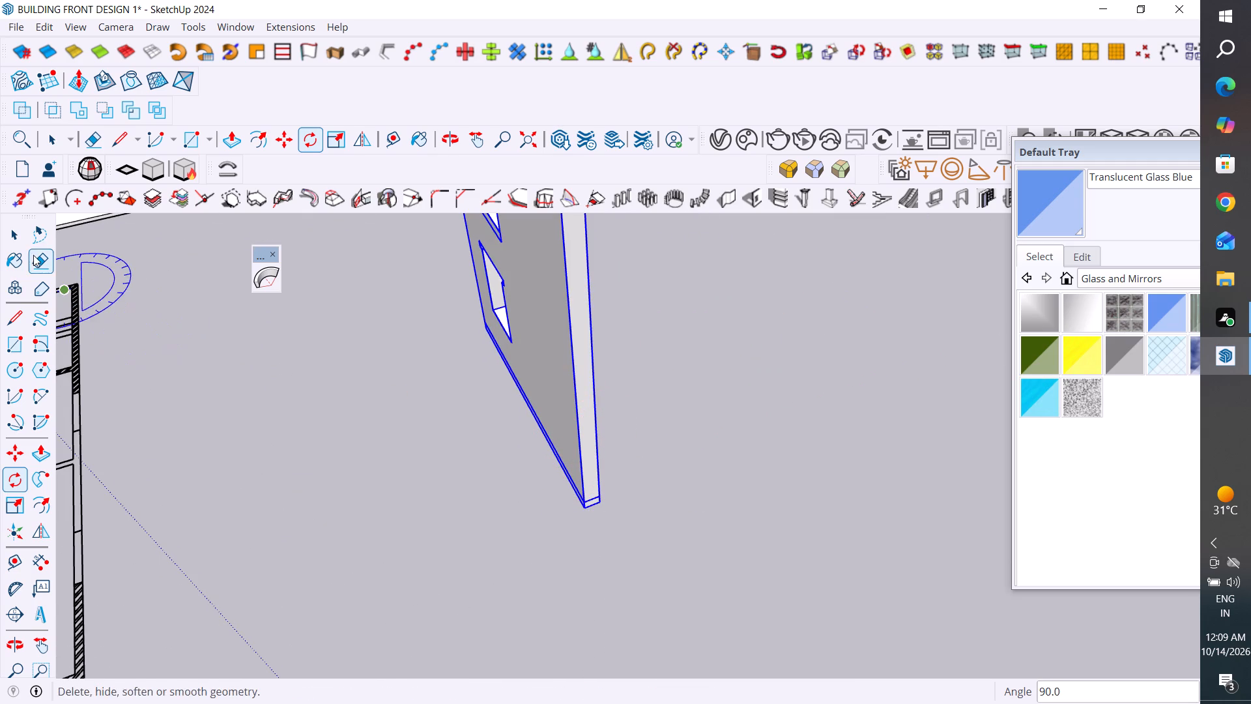
click(21, 236)
drag(319, 444, 326, 448)
Draw a 180" × 258" rectangle over the upright wall's open side, from its top corner to the opposite base corner.
scroll(539, 548, down, 6)
middle_drag(665, 575, 321, 533)
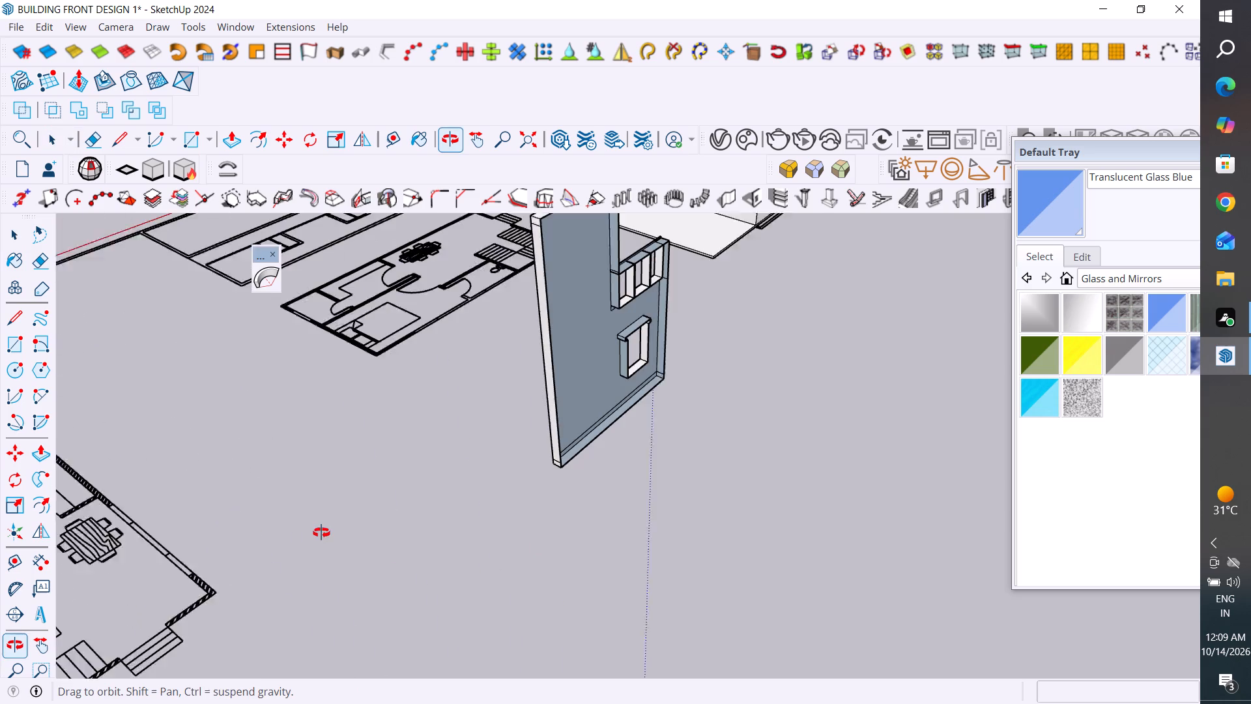
middle_drag(321, 533, 327, 532)
scroll(648, 604, down, 6)
middle_drag(726, 502, 502, 471)
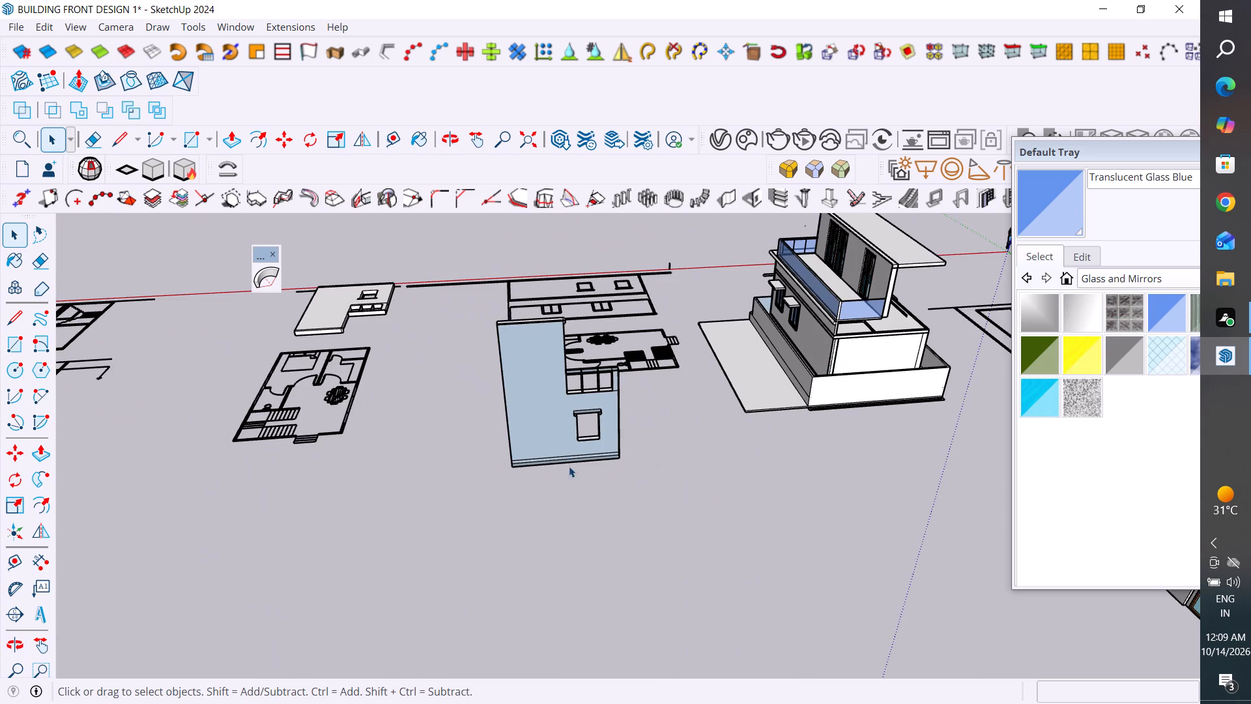
click(15, 344)
scroll(521, 339, up, 8)
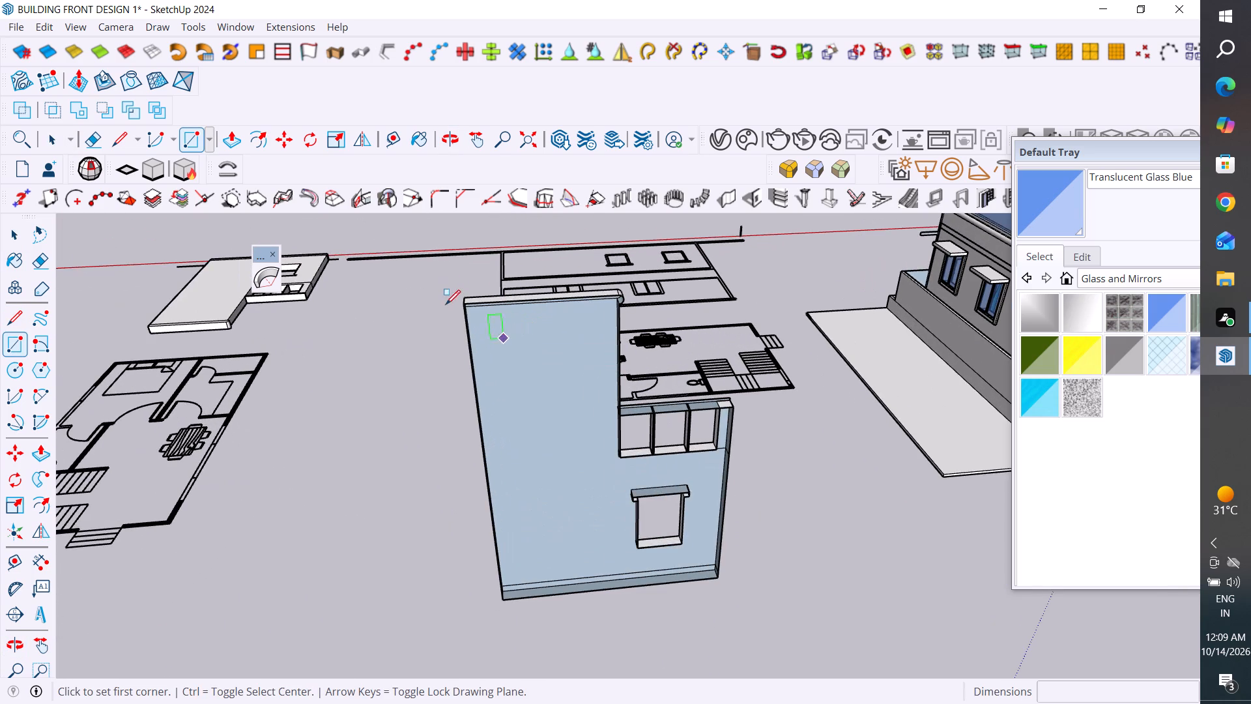
click(464, 306)
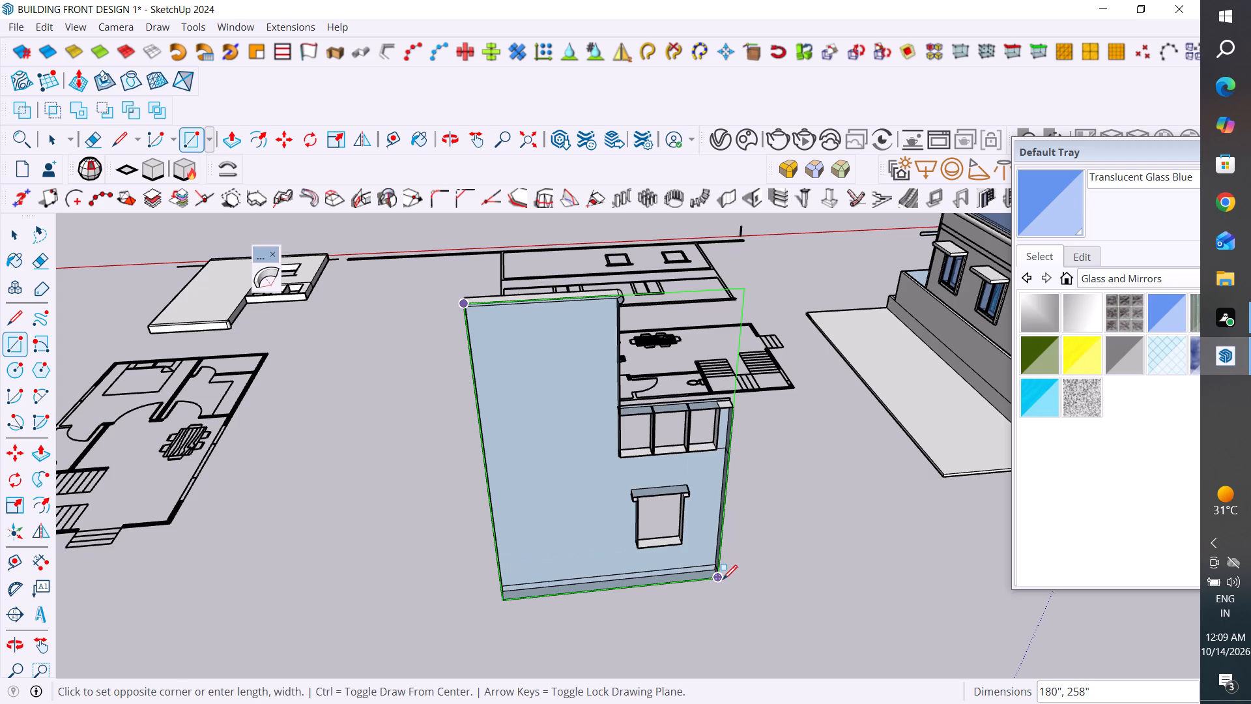
click(723, 579)
middle_drag(784, 585, 641, 593)
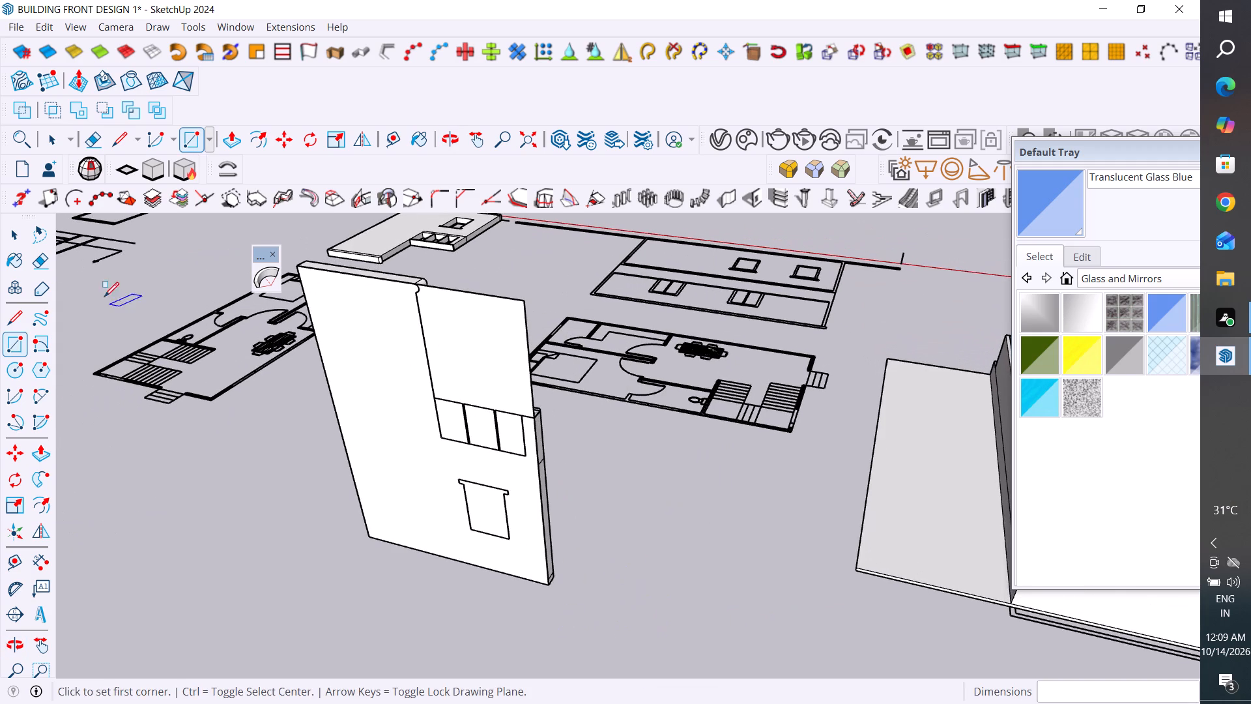
Draw a rectangle about 82" × 90" over the void above the railing, from the wall's inner corner to the cover face's outer top corner.
click(16, 234)
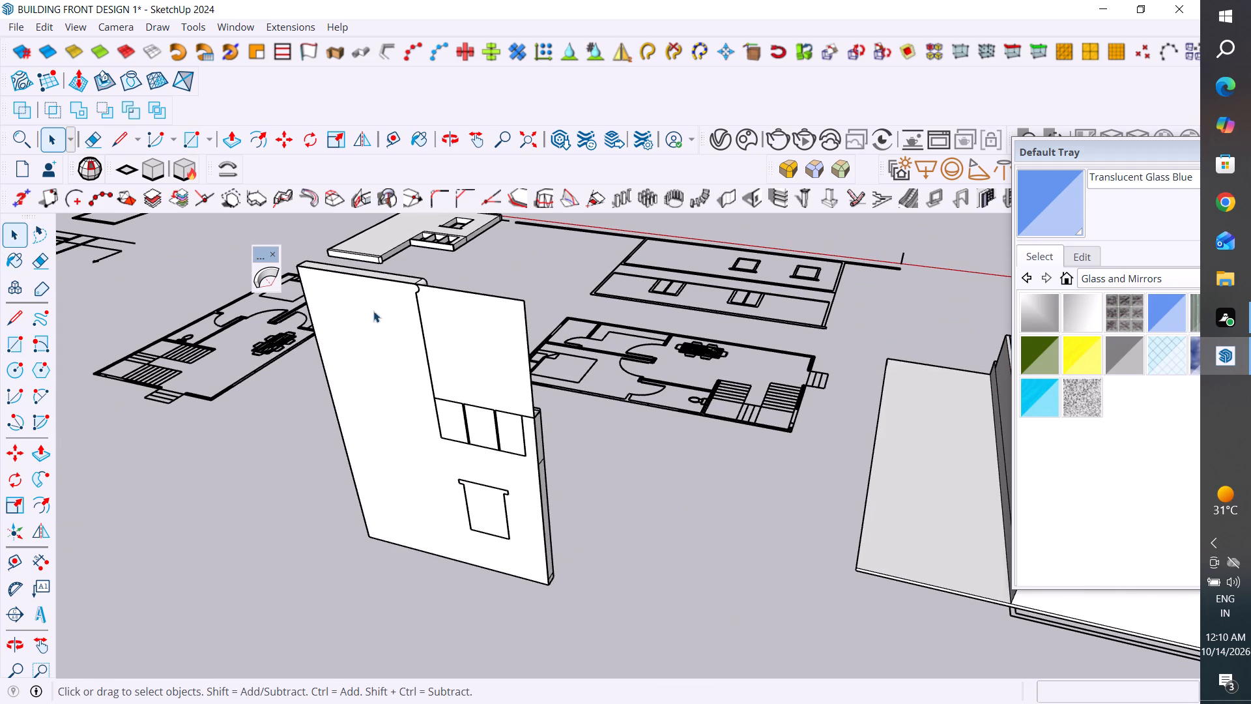
click(20, 349)
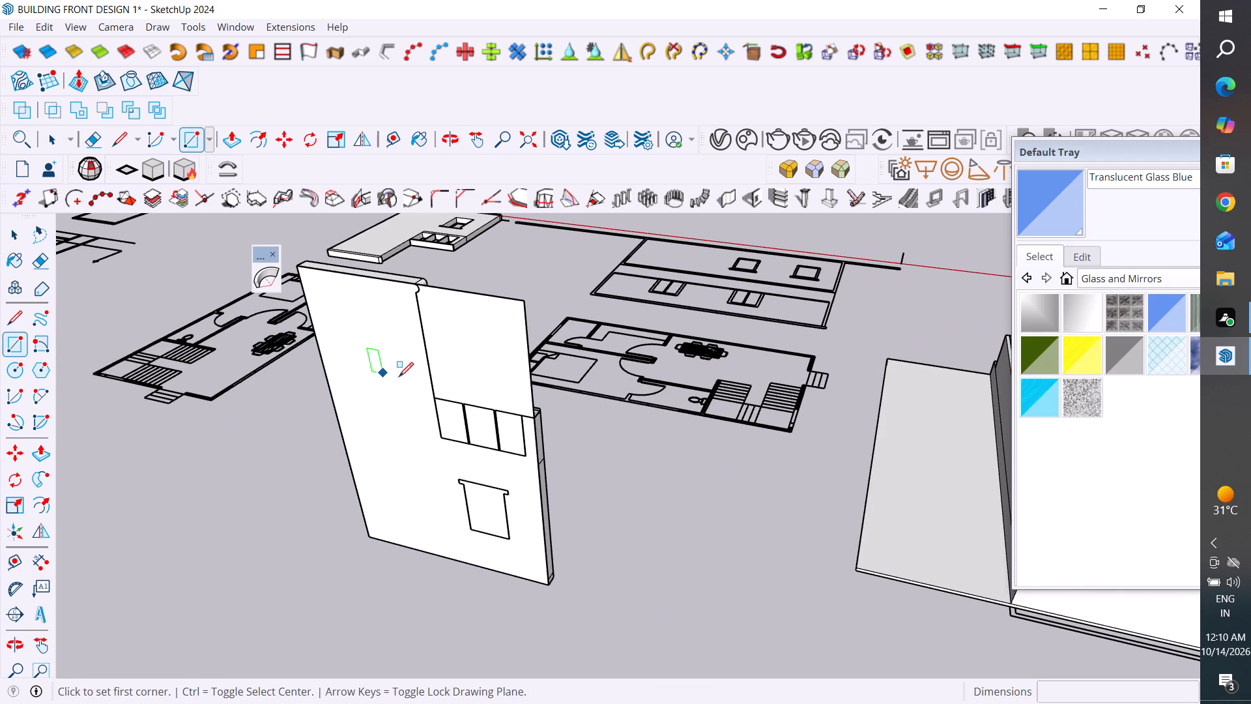
click(436, 401)
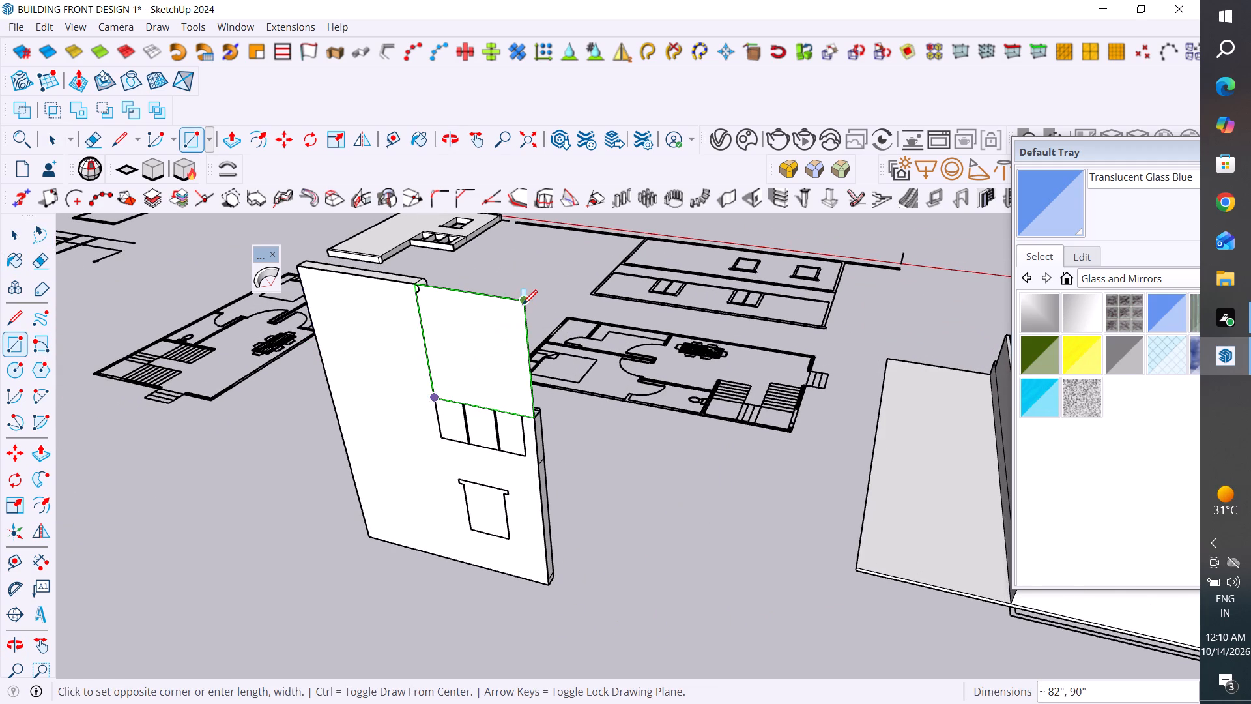
click(523, 303)
Delete the short edge crossing the parapet's rounded end on the cover face.
click(12, 229)
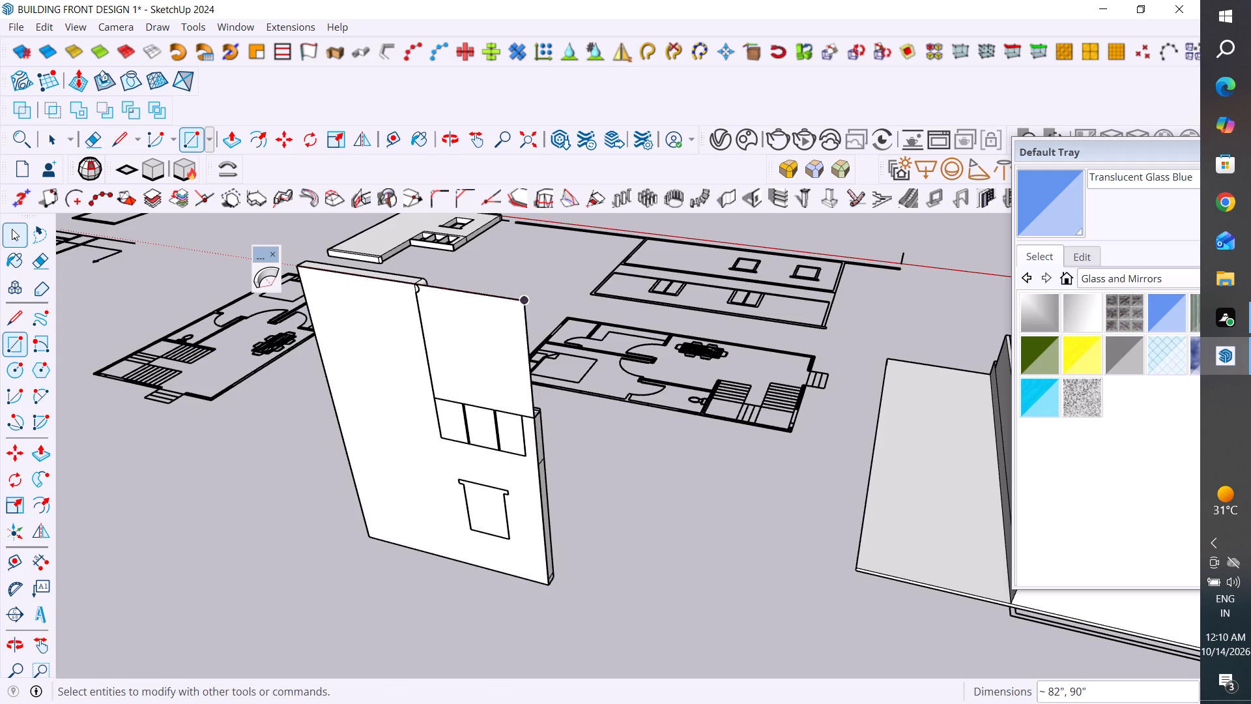
click(465, 319)
middle_drag(504, 352, 529, 366)
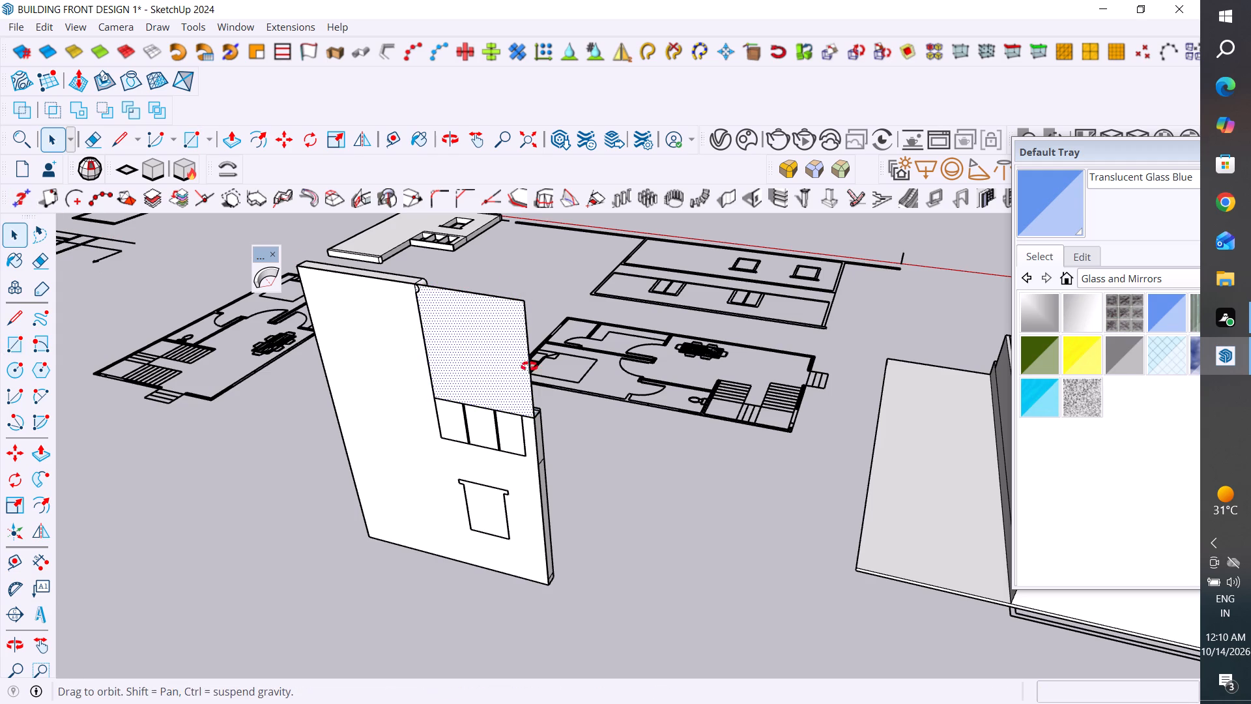
middle_drag(529, 366, 729, 366)
scroll(699, 345, up, 17)
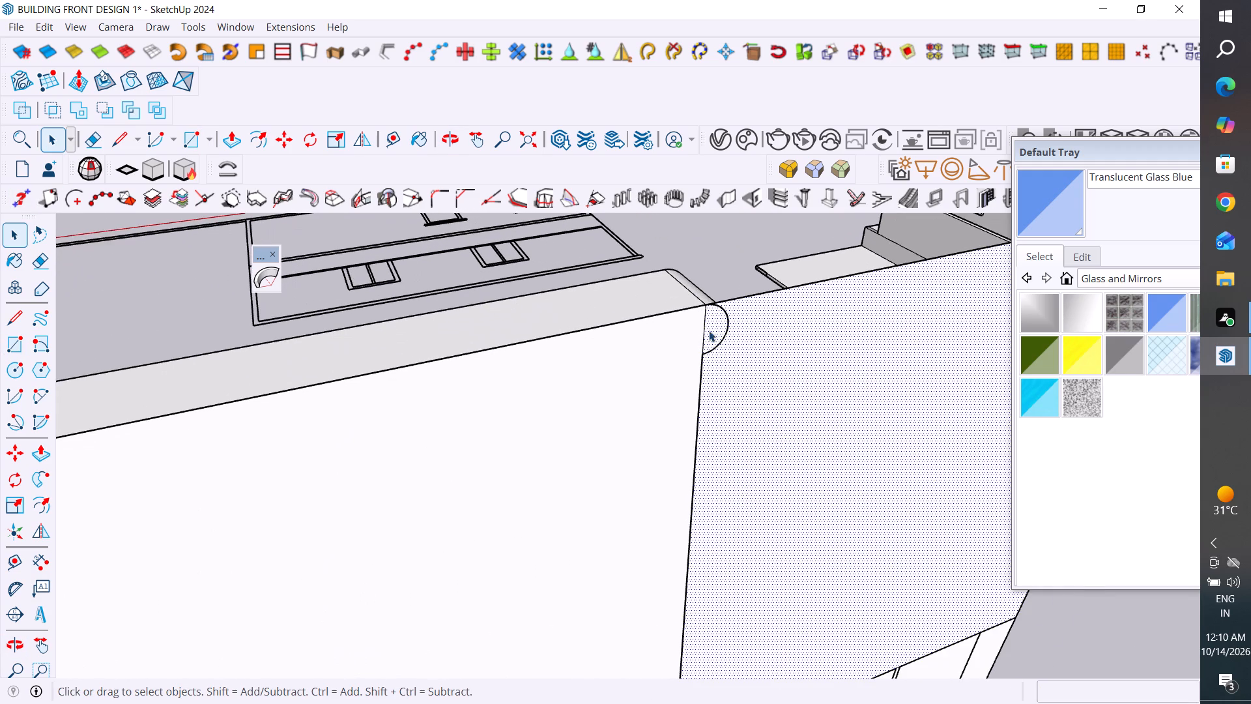
click(706, 327)
key(Delete)
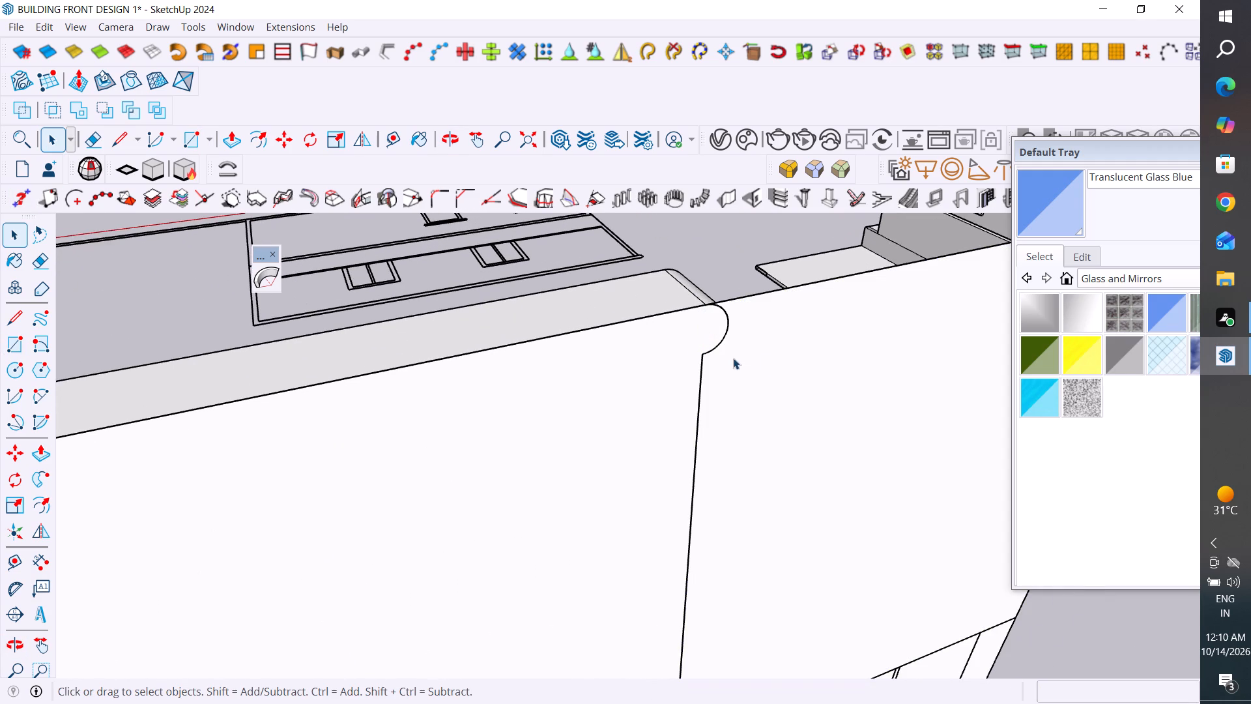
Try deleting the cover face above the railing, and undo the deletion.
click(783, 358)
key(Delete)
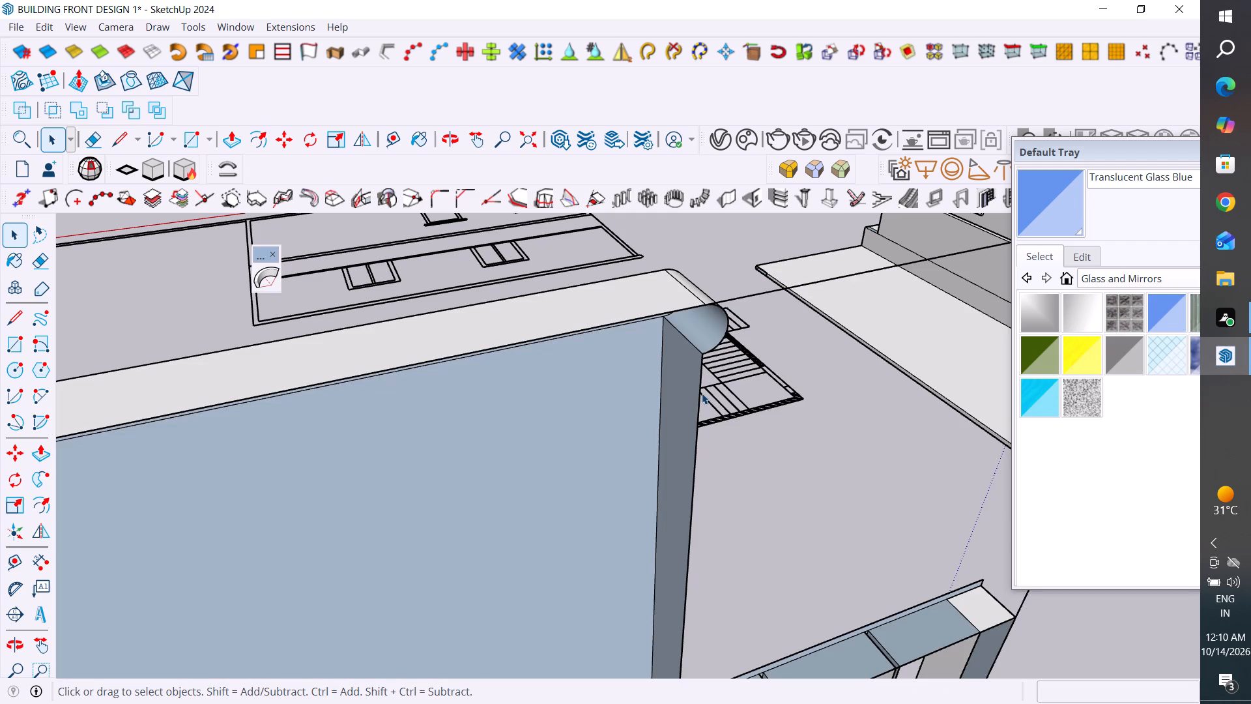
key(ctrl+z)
Draw a rectangle about 82" × 84" above the railing, from below the parapet's rounded end to the opposite lower corner.
scroll(615, 424, down, 5)
click(764, 413)
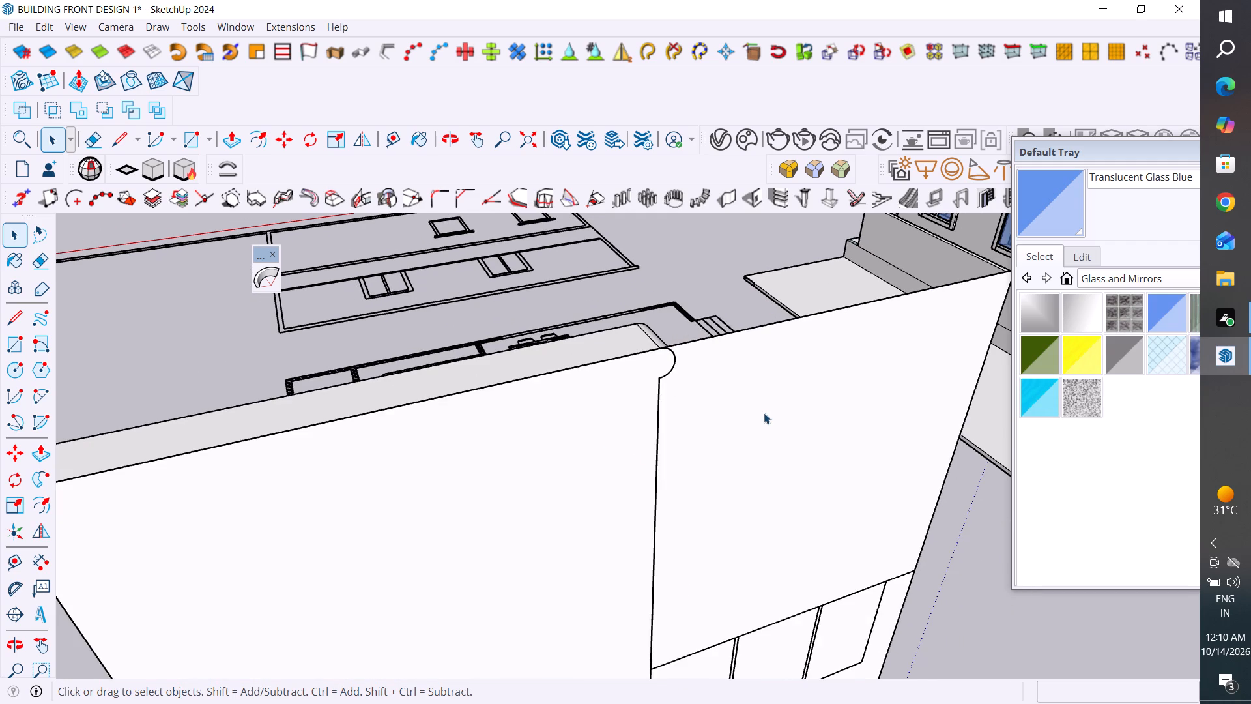
middle_drag(796, 420, 752, 382)
click(18, 347)
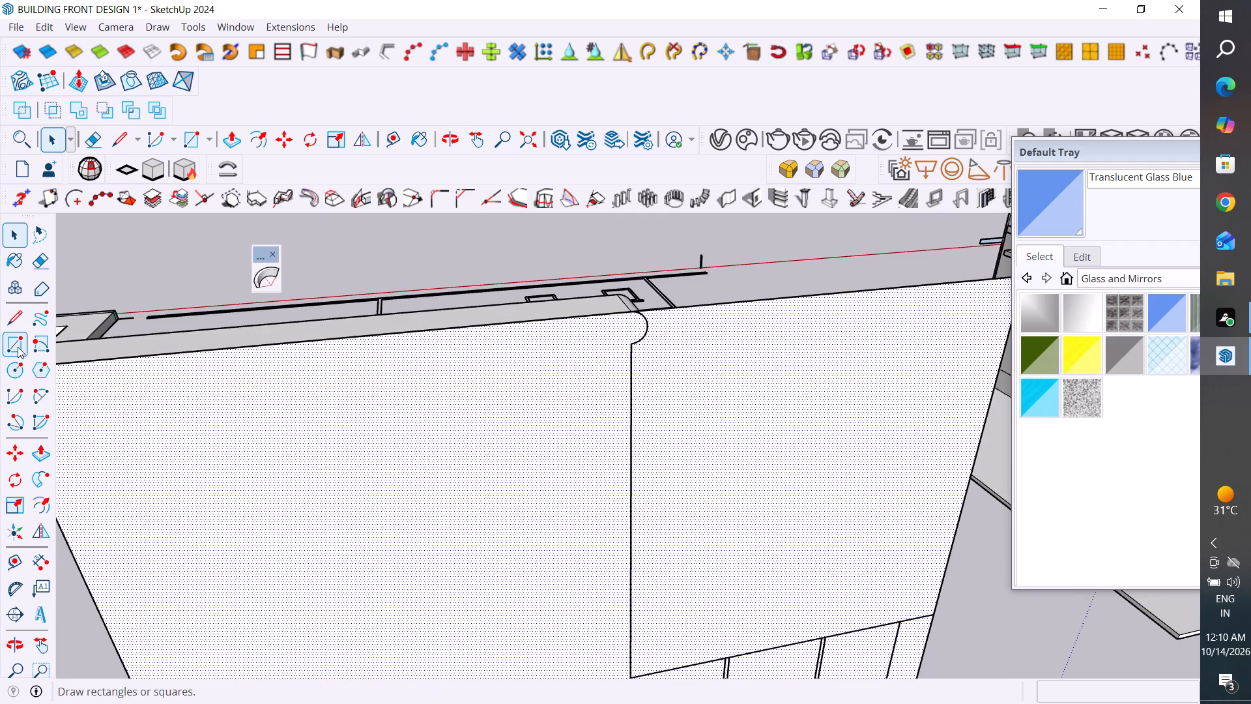
click(632, 351)
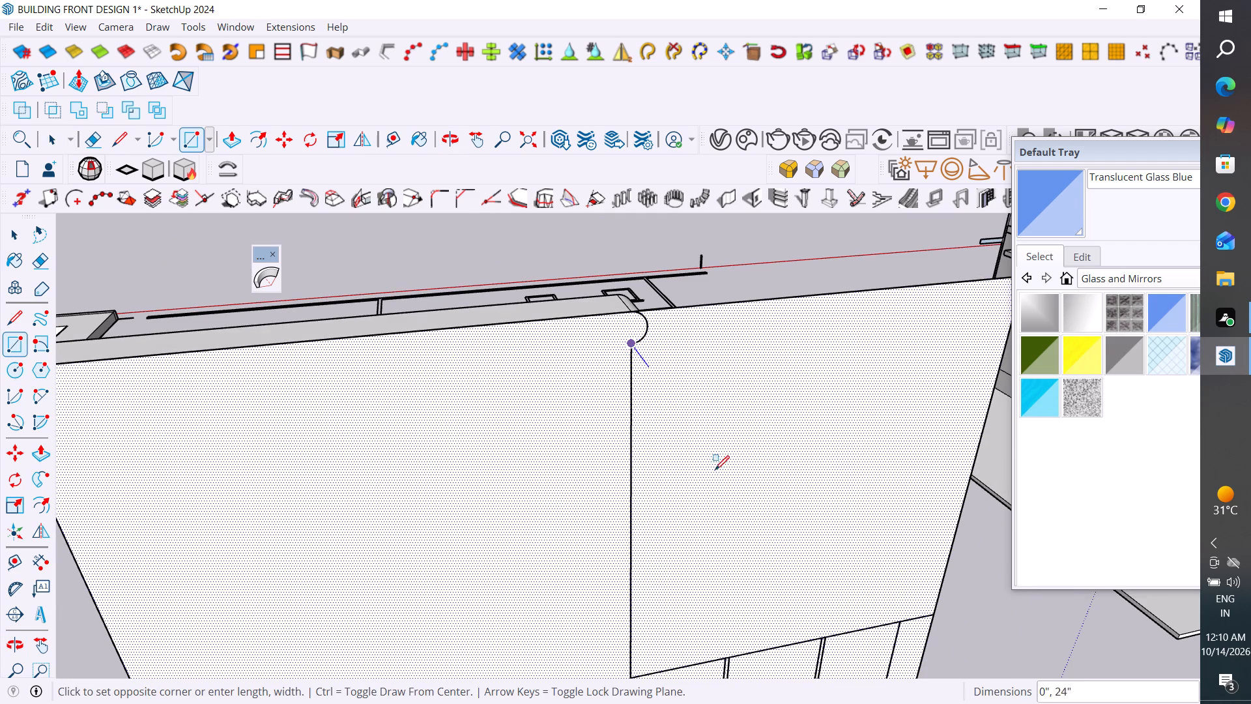
click(934, 614)
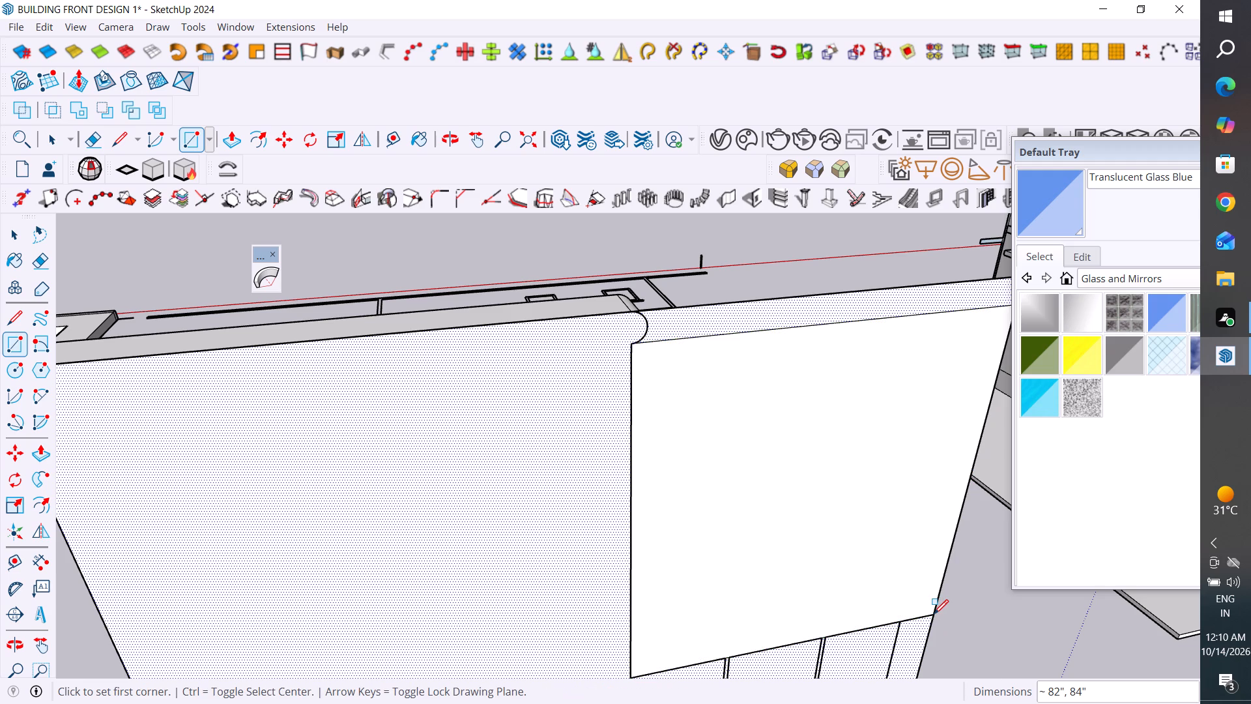
Delete the rectangular face covering the void above the railing.
key(Delete)
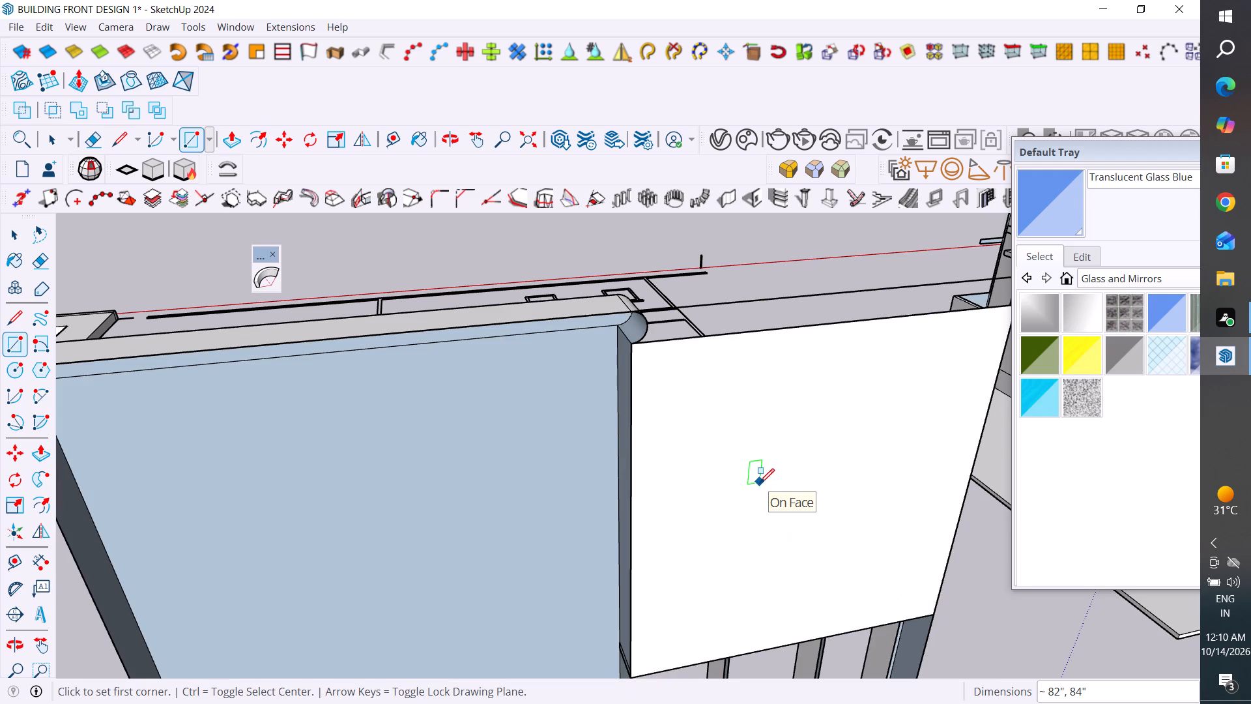
key(ctrl+z)
click(21, 238)
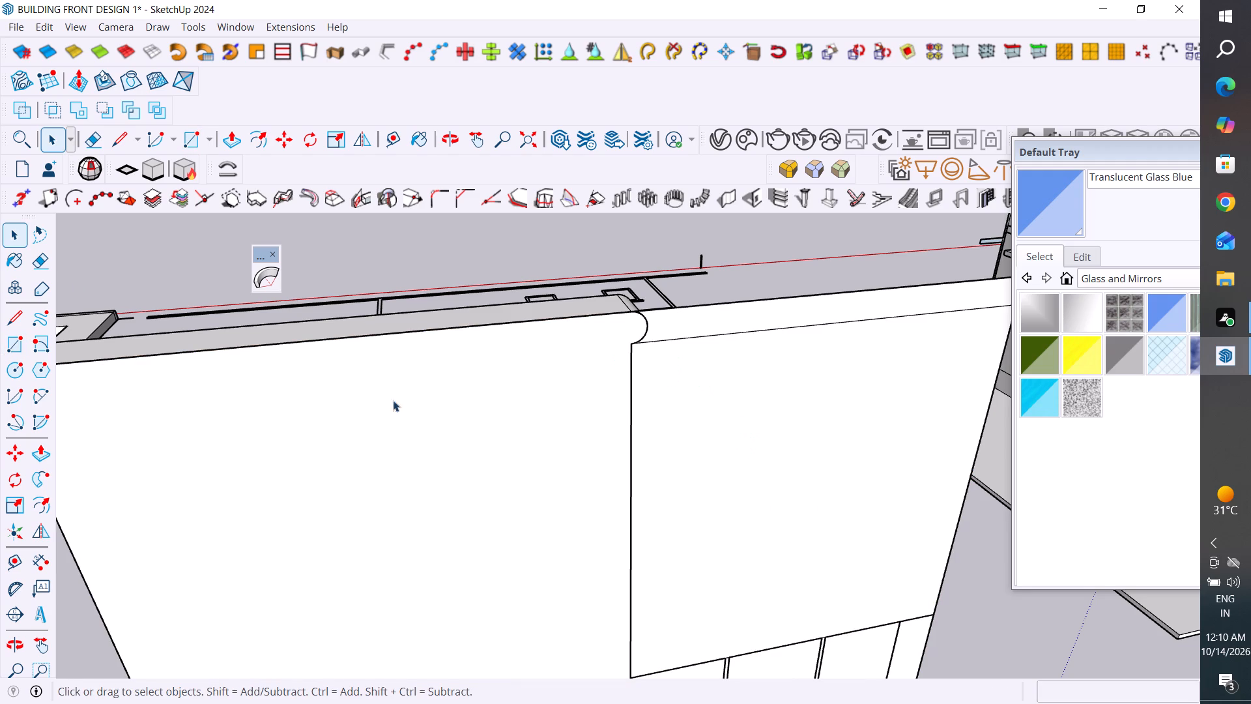
click(781, 412)
key(Delete)
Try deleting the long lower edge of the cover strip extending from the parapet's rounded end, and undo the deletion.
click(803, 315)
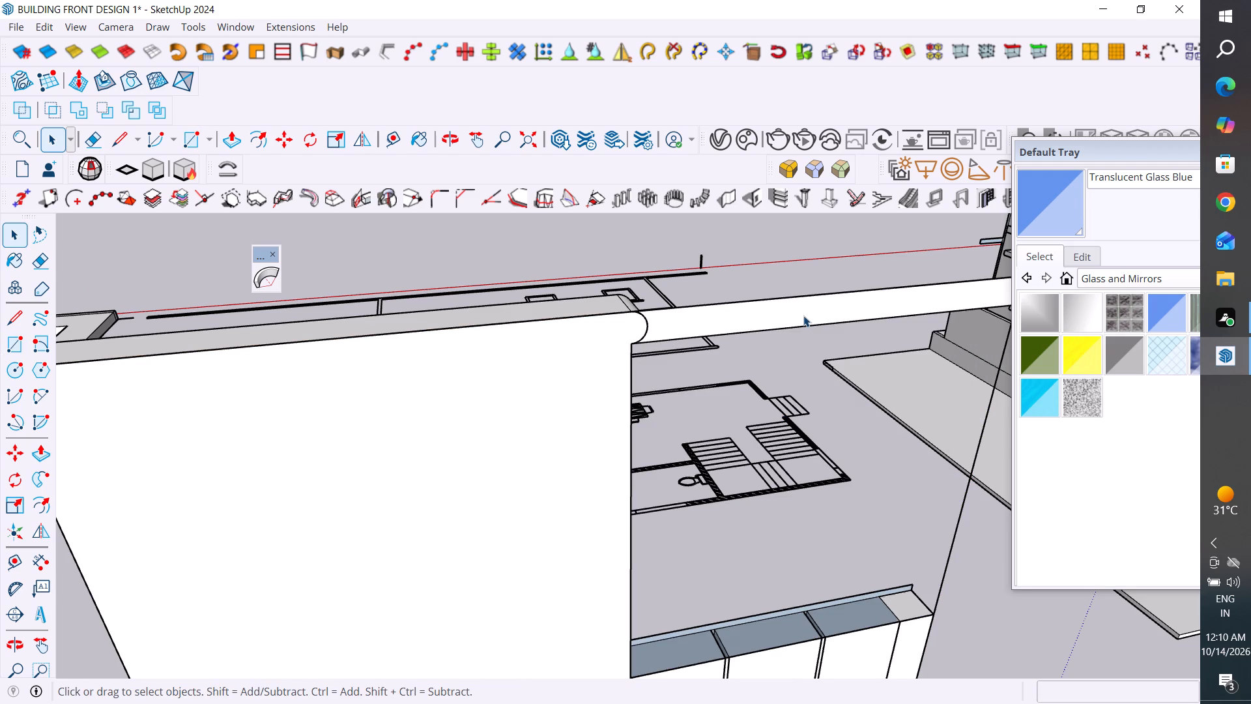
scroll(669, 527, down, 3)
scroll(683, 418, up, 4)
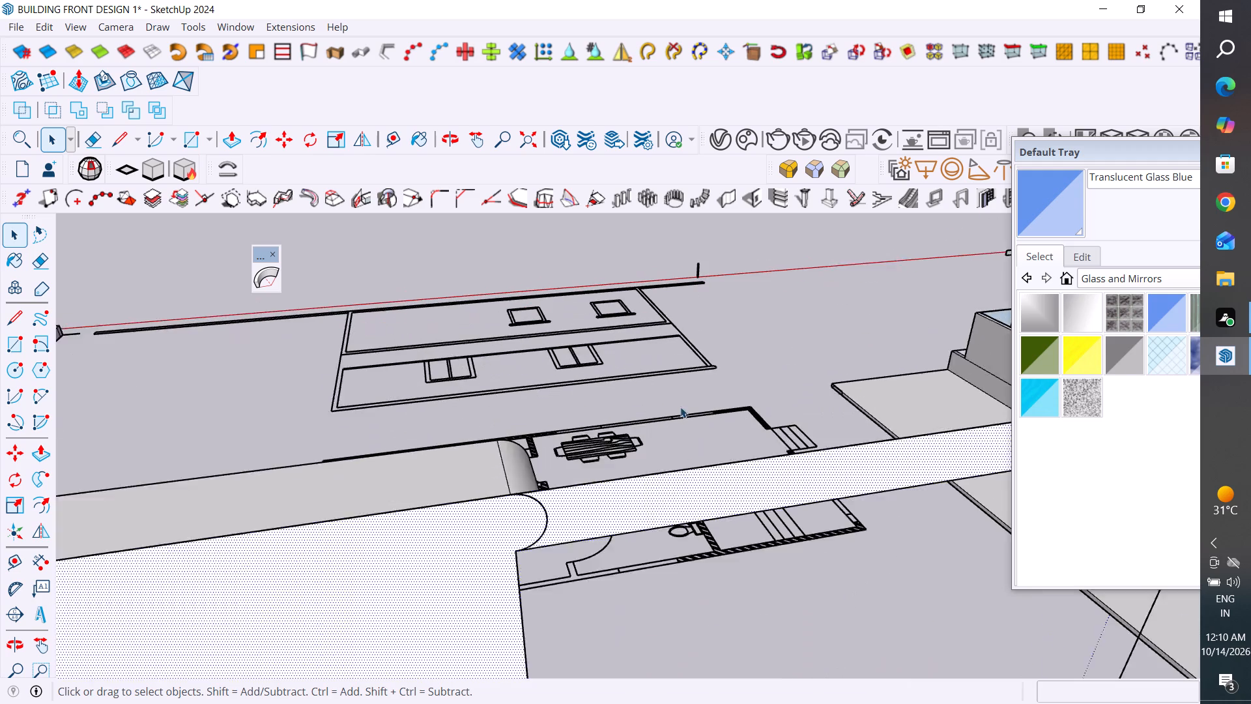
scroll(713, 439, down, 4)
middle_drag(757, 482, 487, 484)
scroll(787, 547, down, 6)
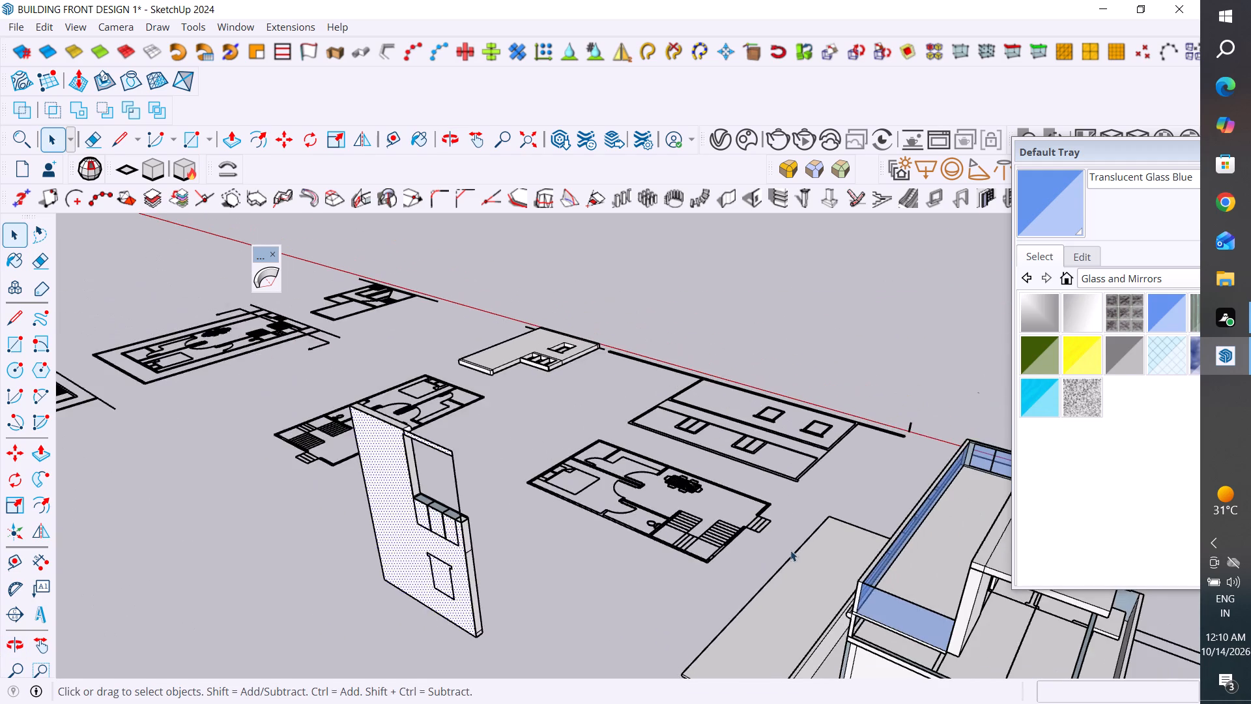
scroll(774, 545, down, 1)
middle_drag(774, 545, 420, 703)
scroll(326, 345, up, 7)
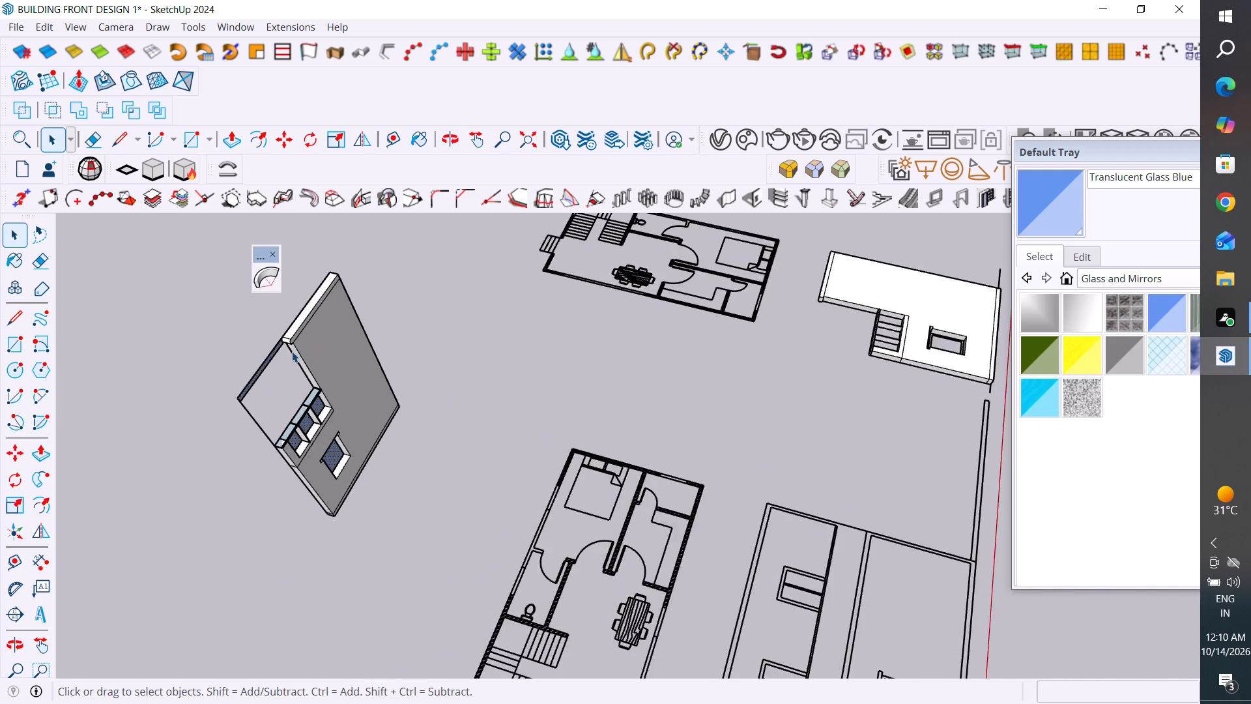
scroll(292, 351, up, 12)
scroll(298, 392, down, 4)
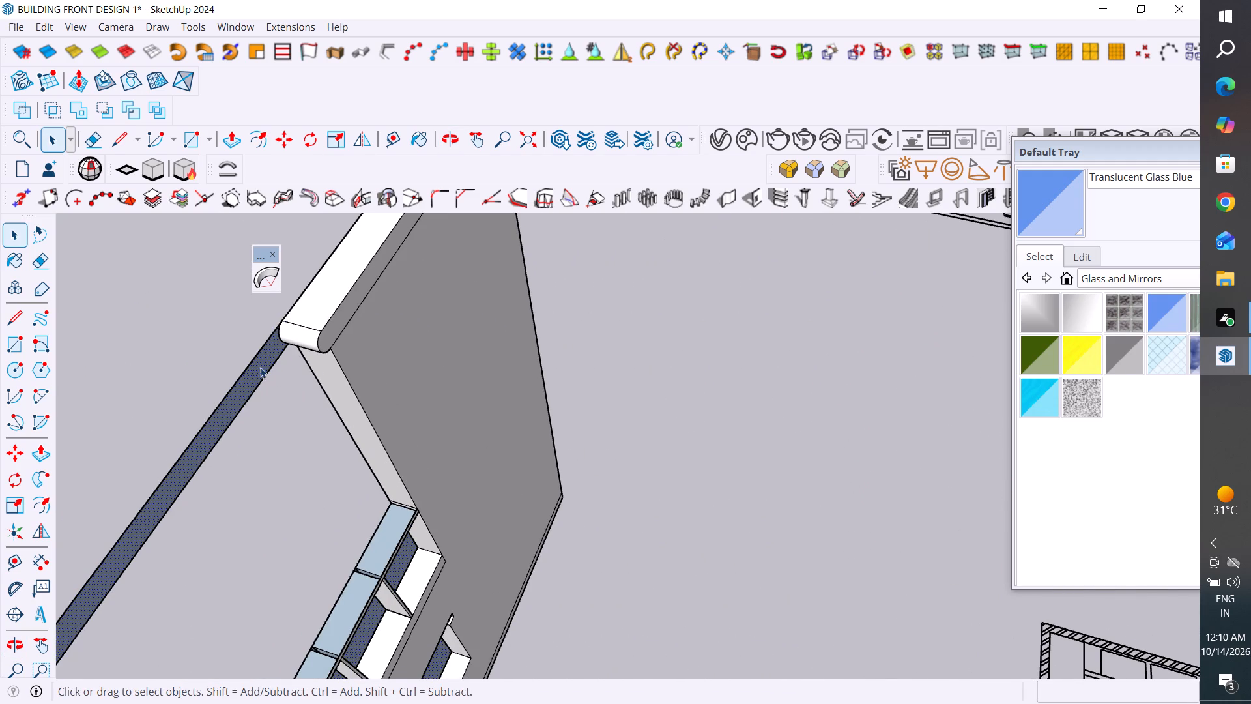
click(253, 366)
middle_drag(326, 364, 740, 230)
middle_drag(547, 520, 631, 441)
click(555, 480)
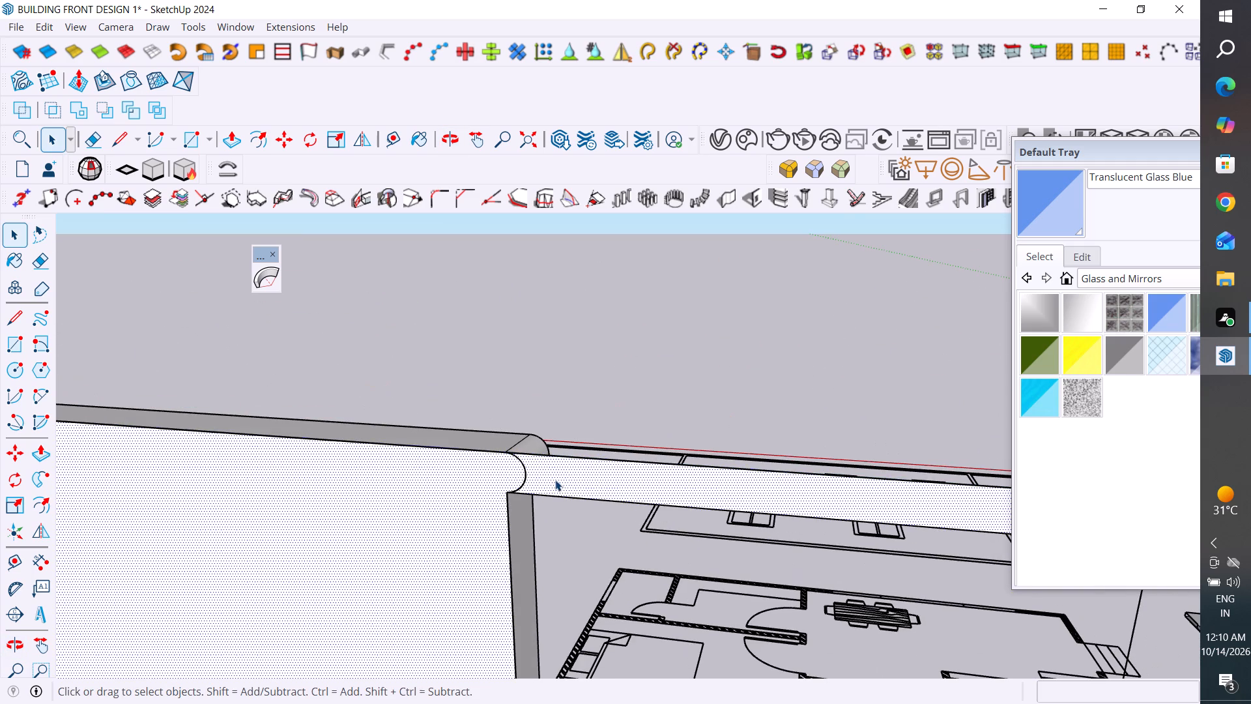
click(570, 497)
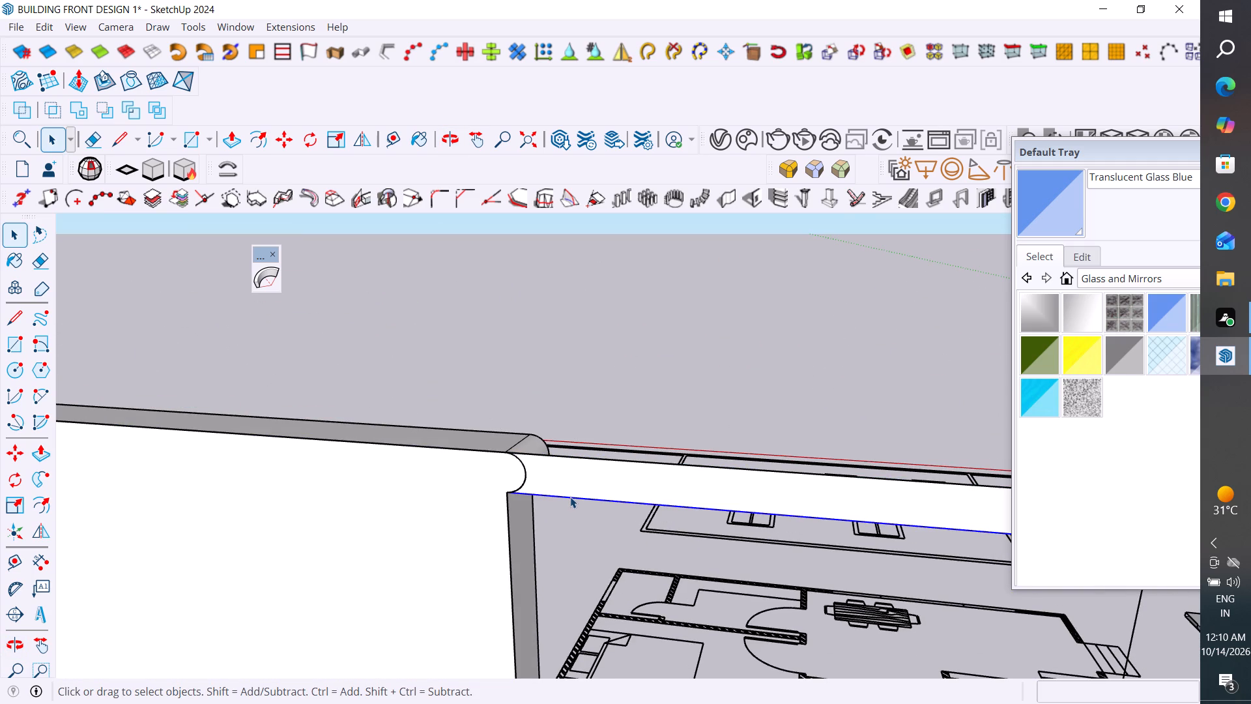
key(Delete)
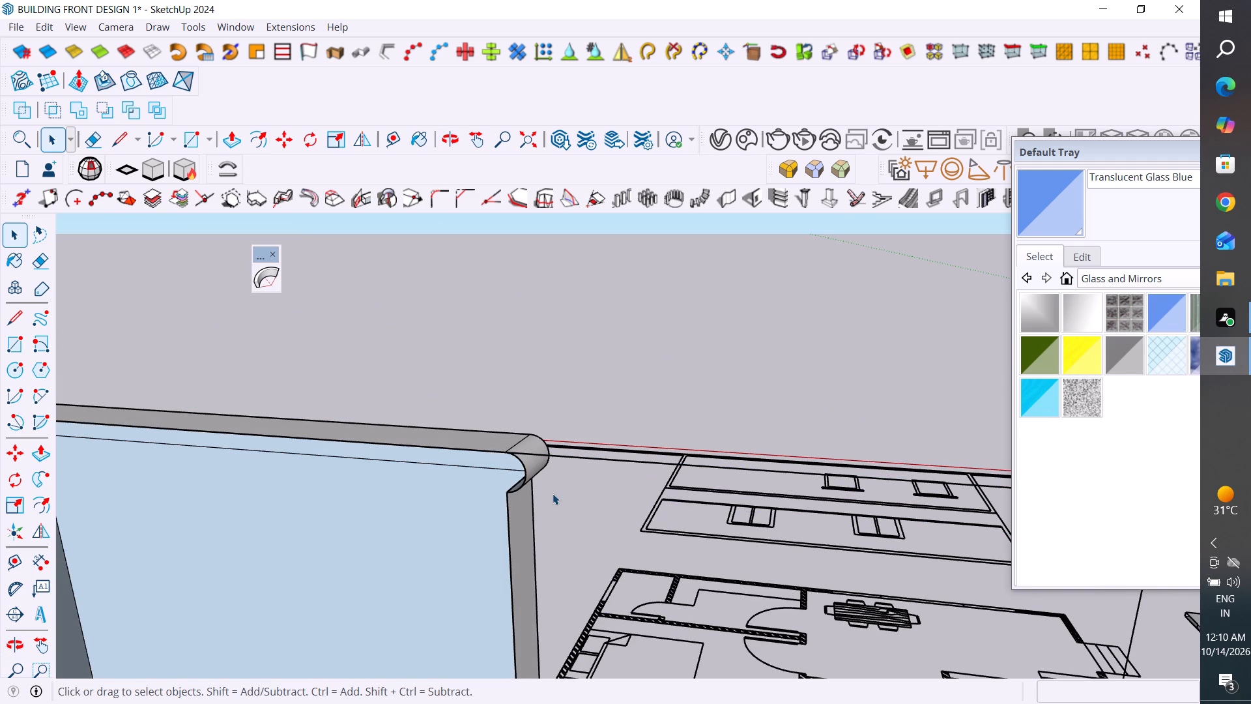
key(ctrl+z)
Examine the remaining cover strip and the parapet's rounded end from both sides of the side wall.
middle_drag(575, 456, 652, 368)
scroll(483, 503, up, 5)
middle_drag(548, 532, 519, 456)
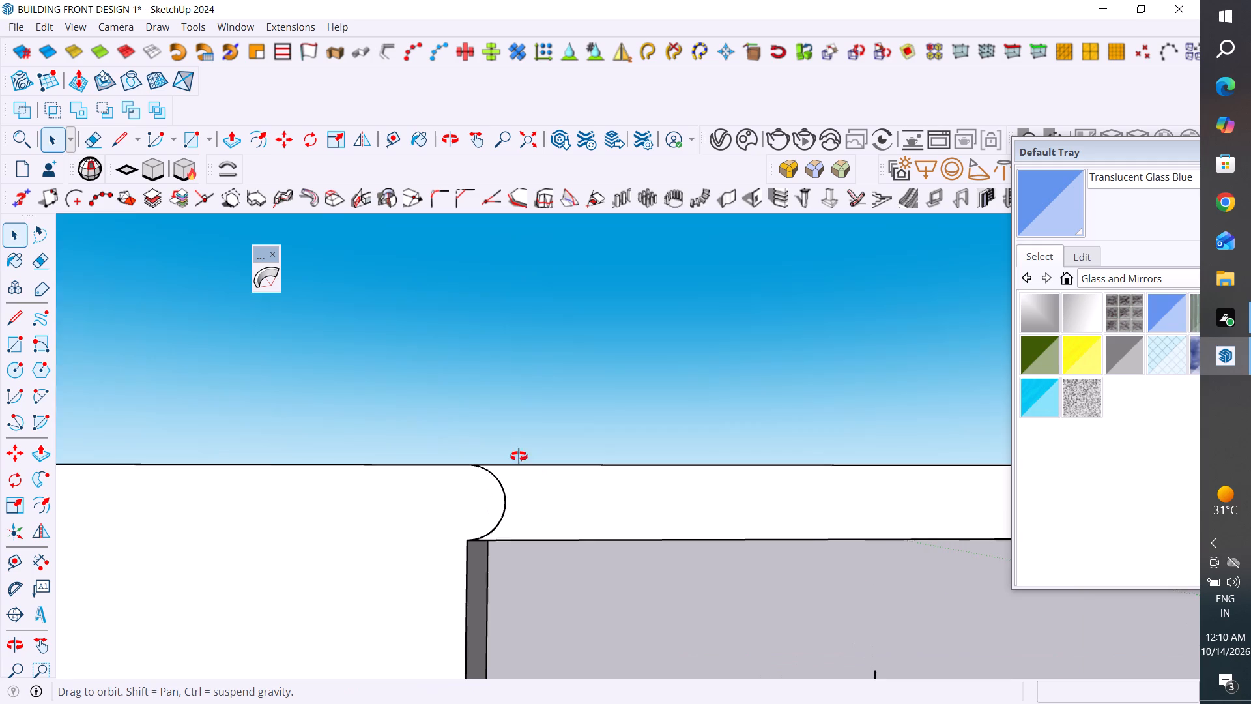
middle_drag(519, 456, 0, 550)
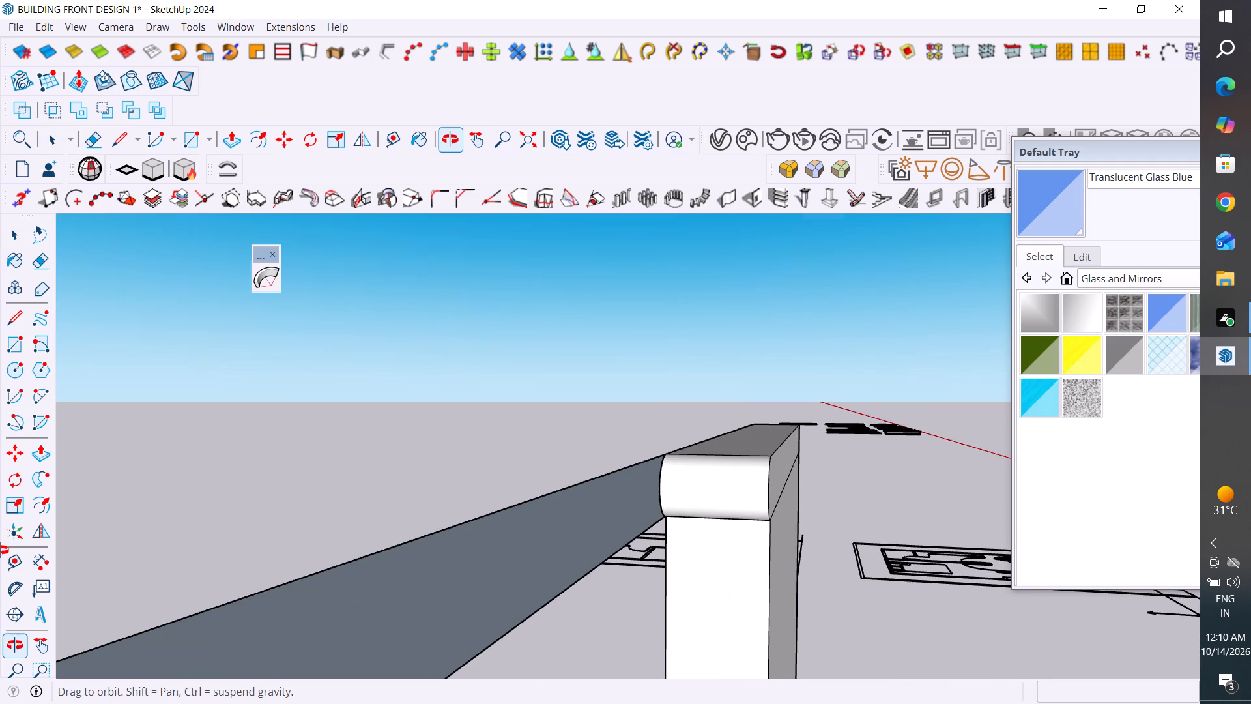
middle_drag(0, 550, 2, 551)
click(544, 543)
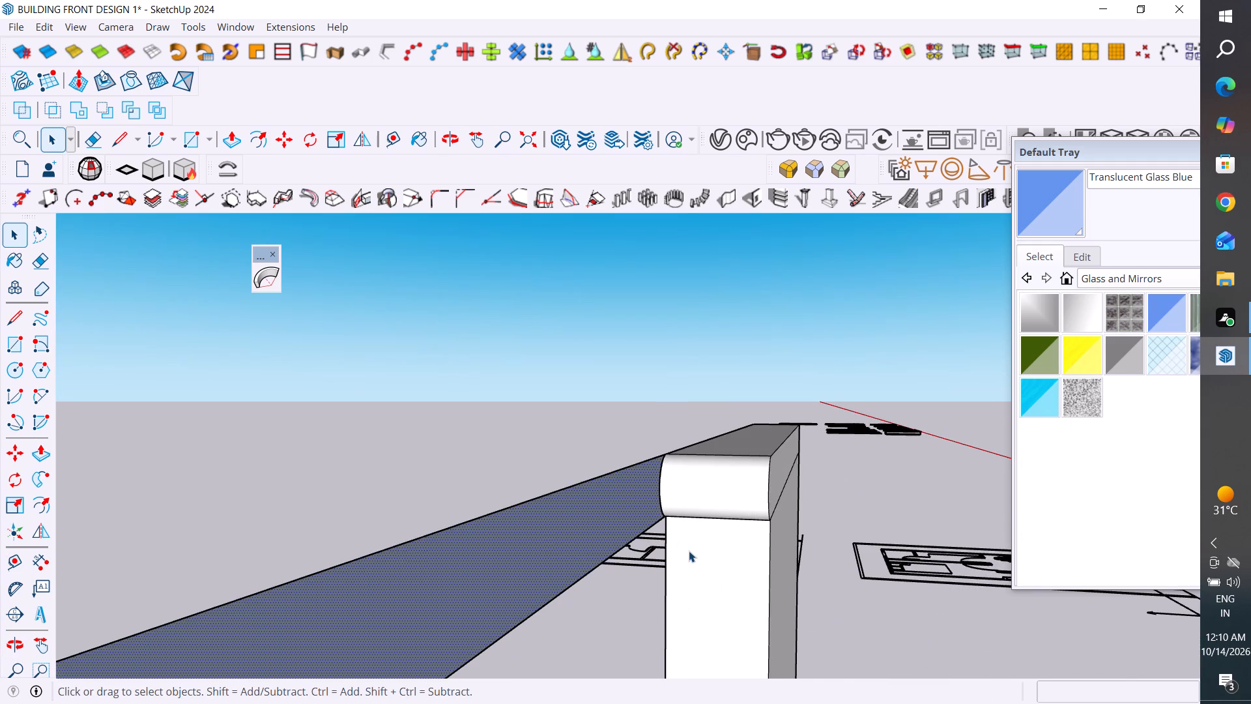
middle_drag(689, 551, 913, 591)
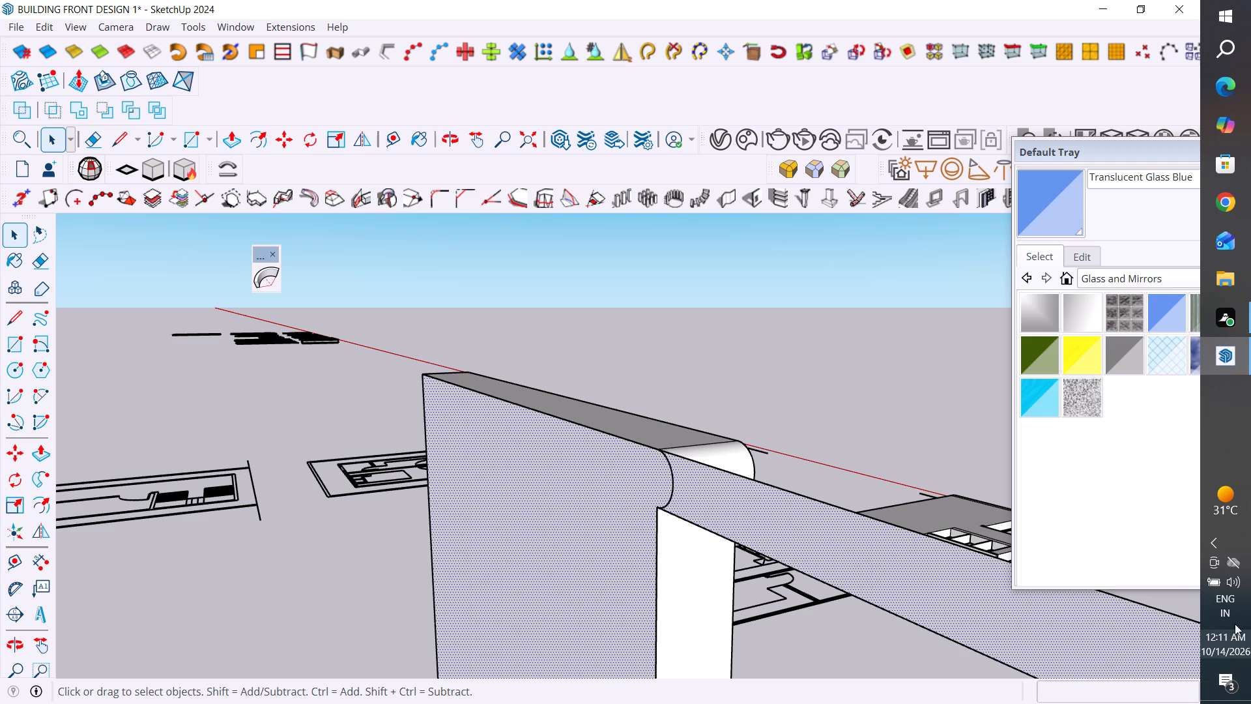
middle_drag(603, 471, 814, 477)
scroll(358, 375, down, 5)
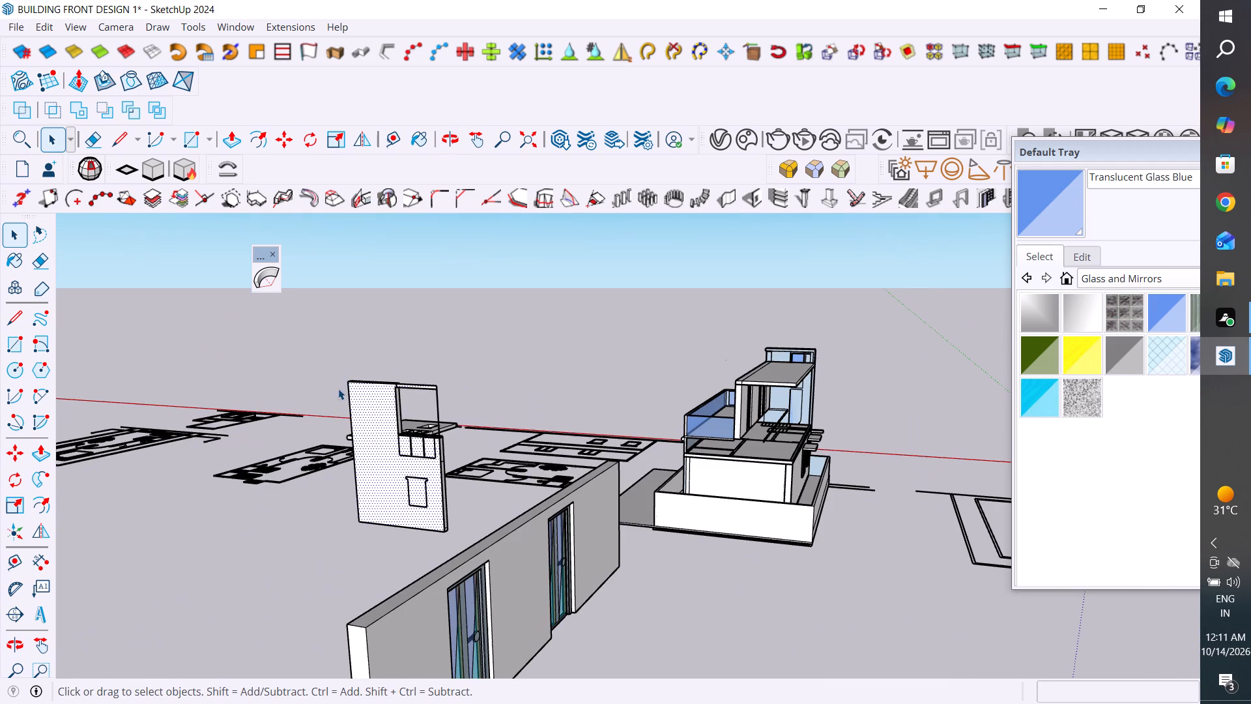
middle_drag(349, 424, 464, 421)
scroll(502, 402, up, 4)
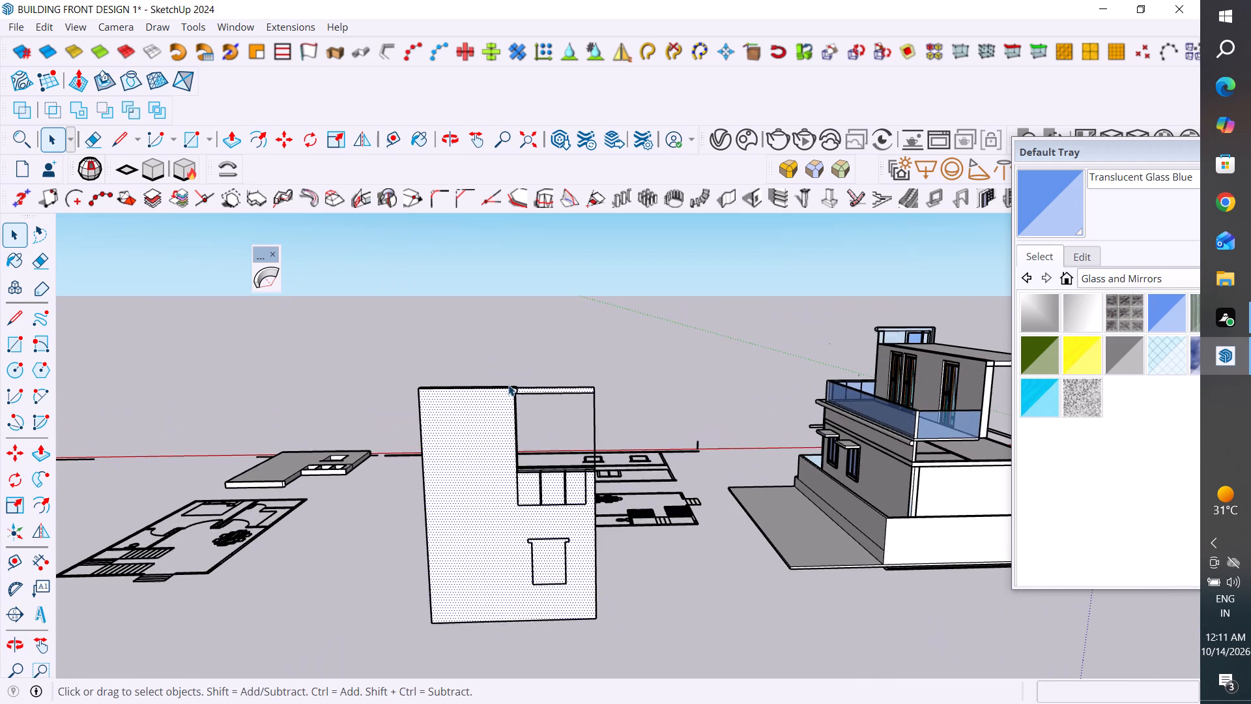
scroll(508, 385, up, 7)
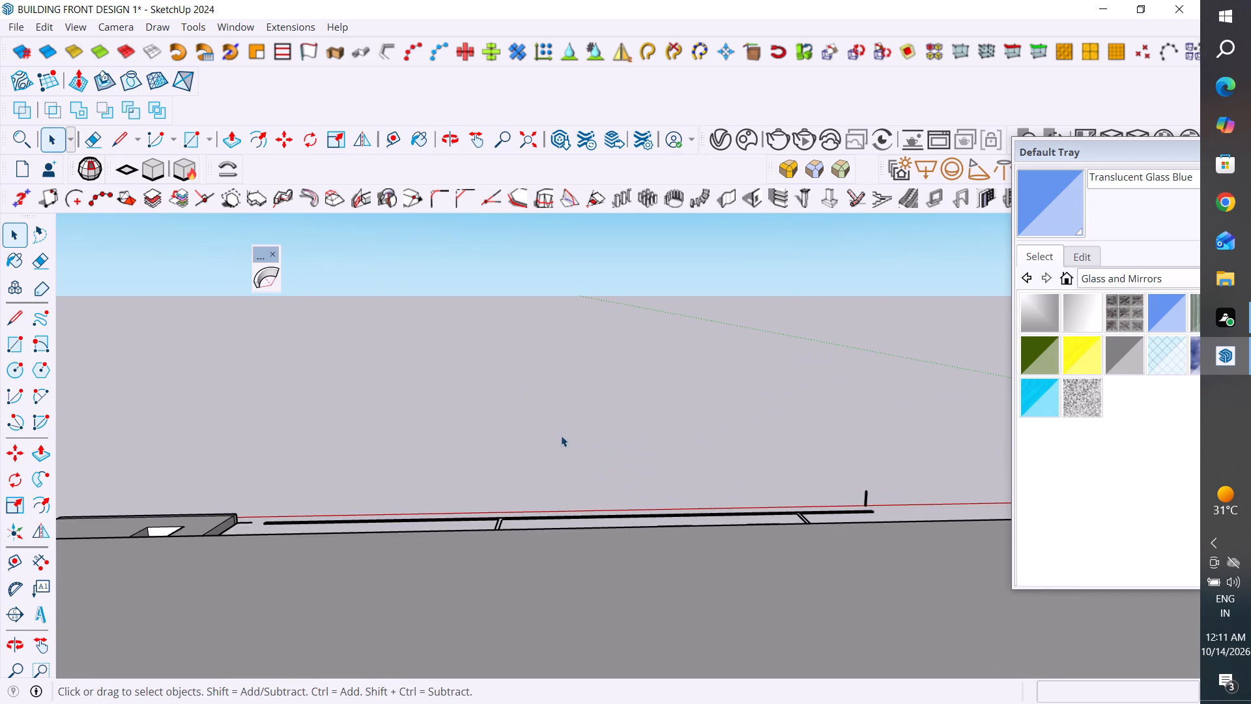
scroll(561, 435, down, 3)
scroll(577, 457, up, 2)
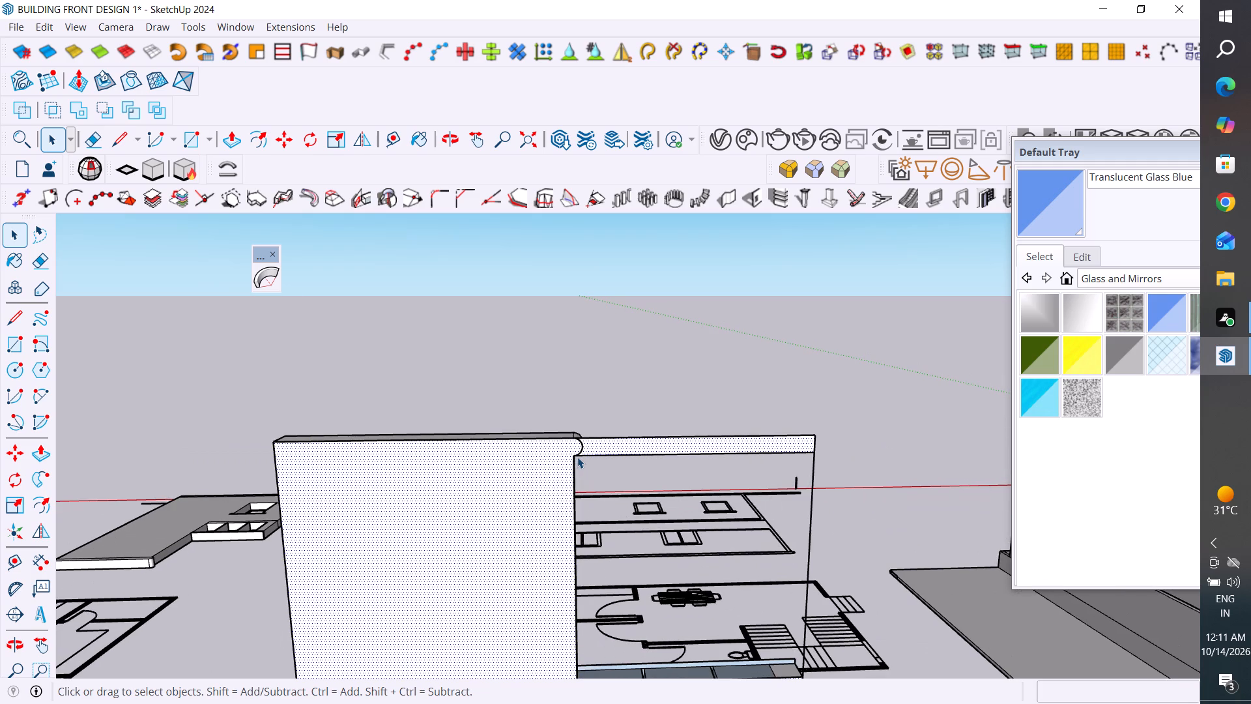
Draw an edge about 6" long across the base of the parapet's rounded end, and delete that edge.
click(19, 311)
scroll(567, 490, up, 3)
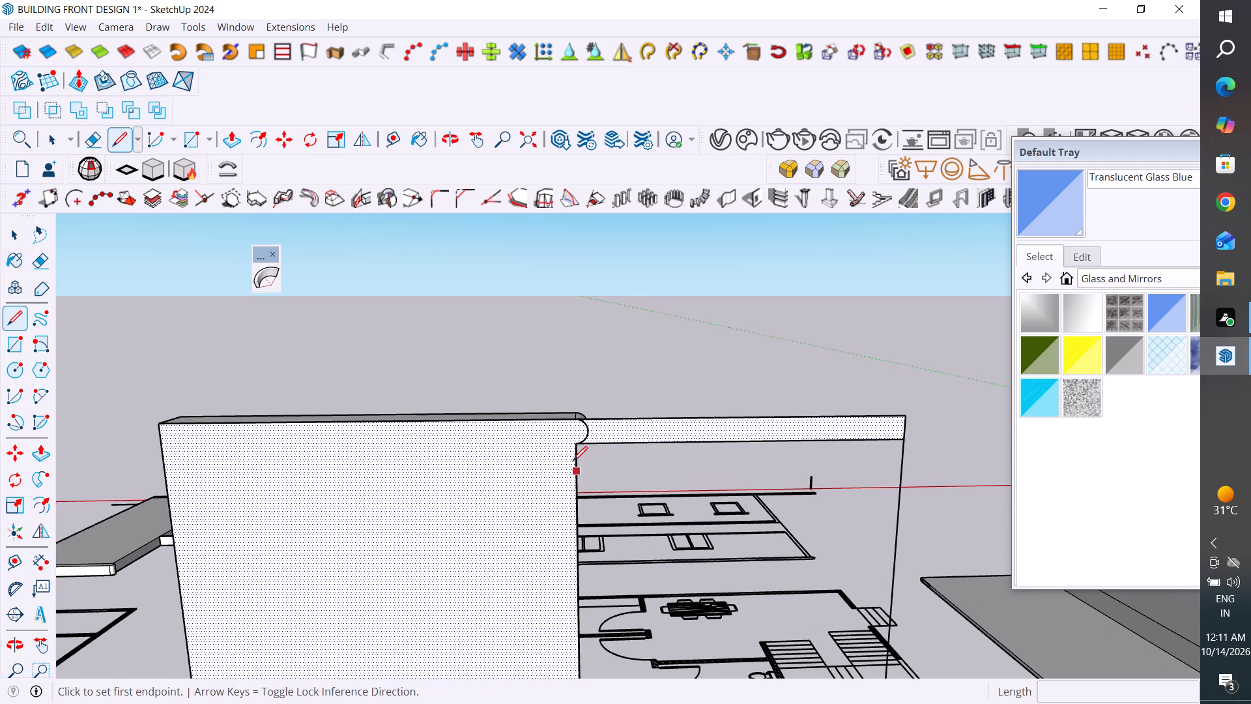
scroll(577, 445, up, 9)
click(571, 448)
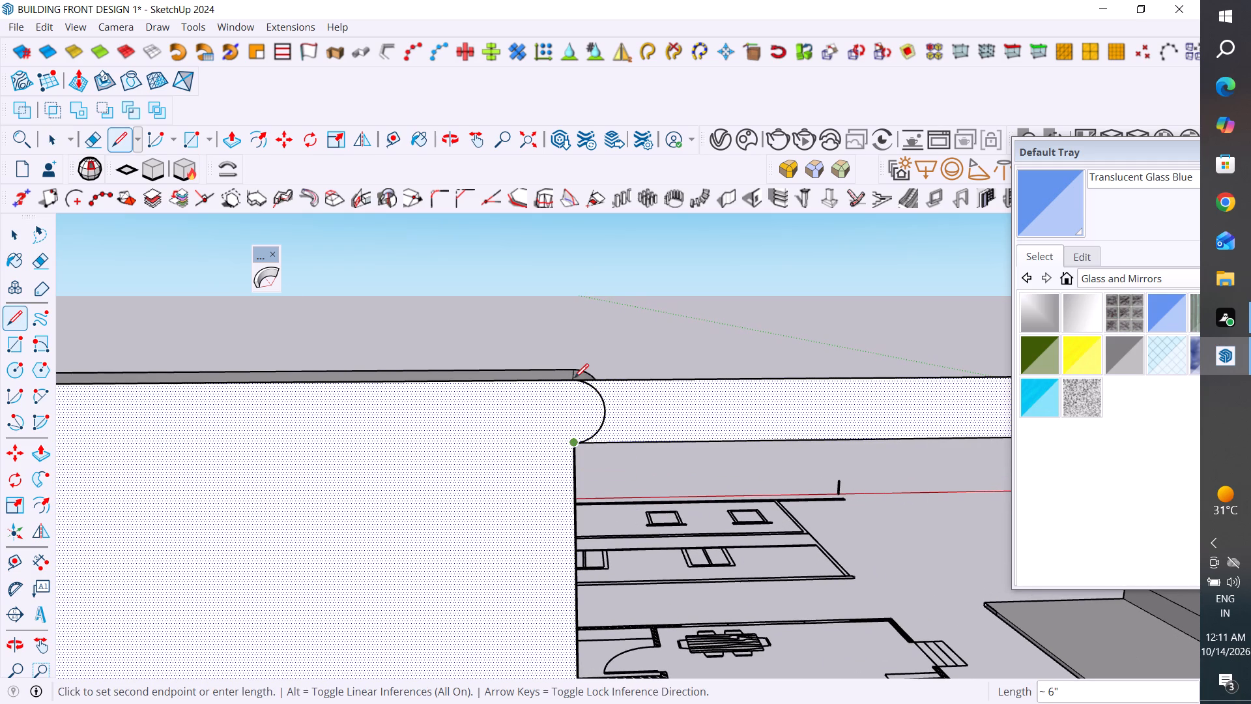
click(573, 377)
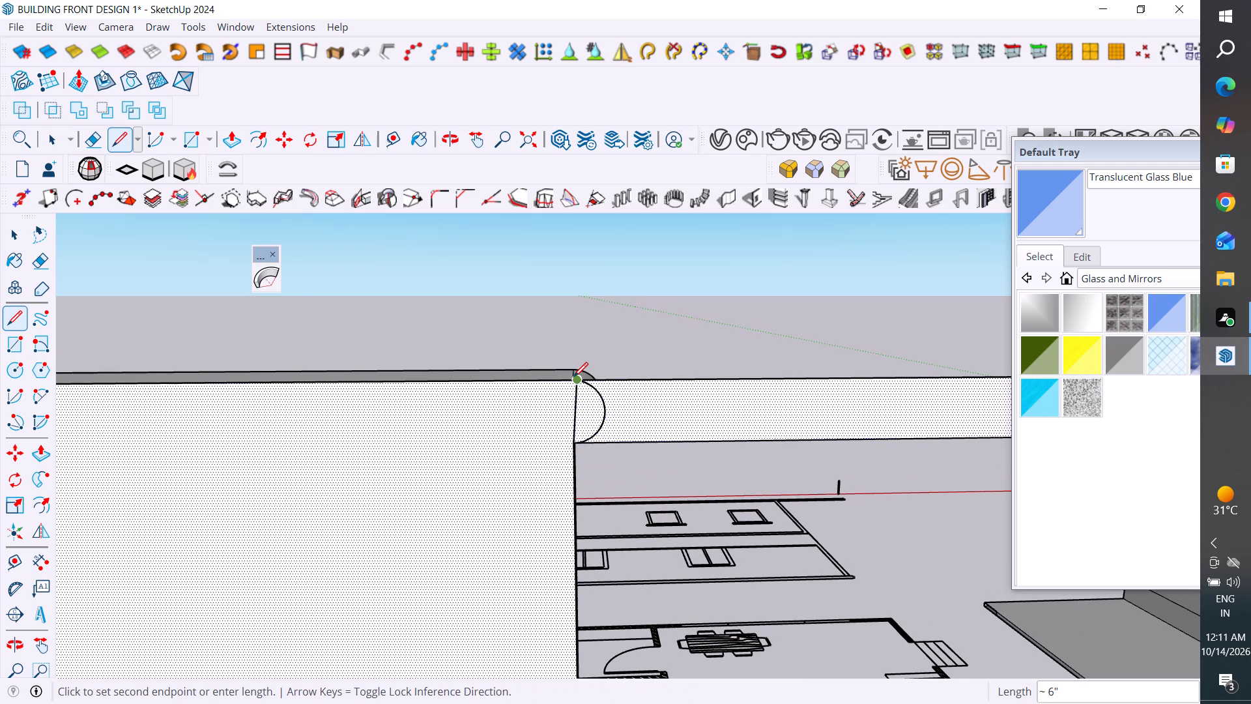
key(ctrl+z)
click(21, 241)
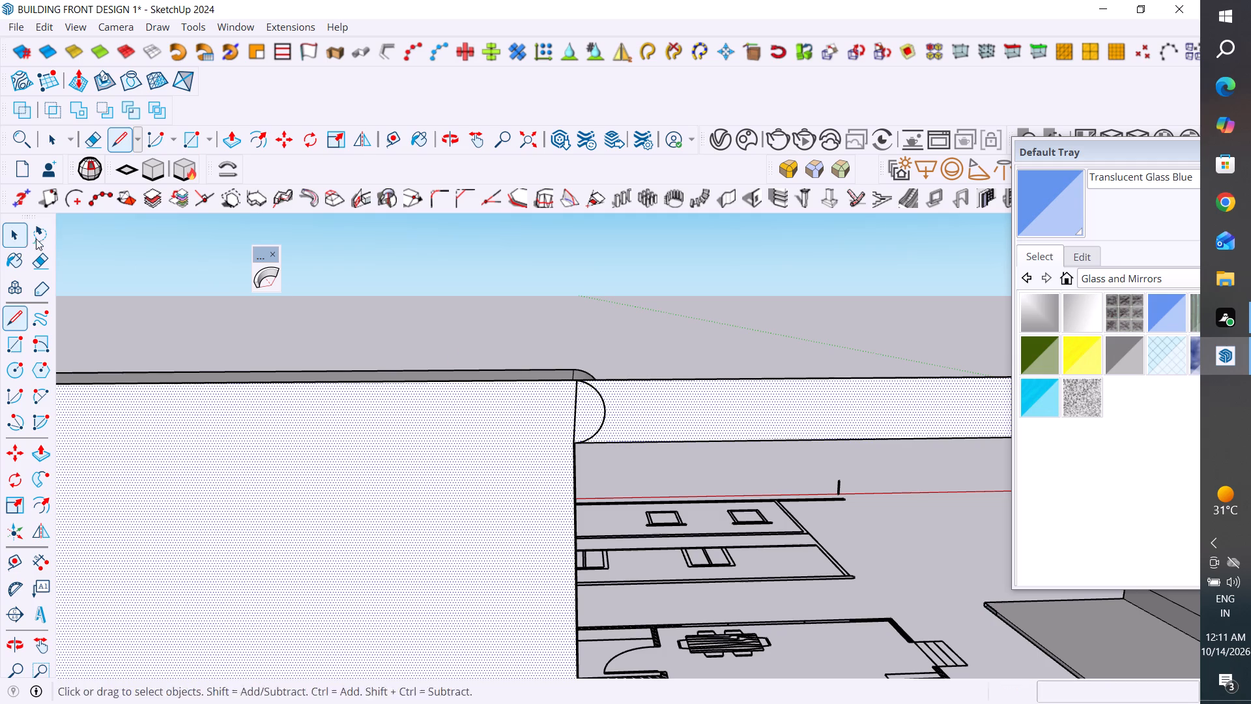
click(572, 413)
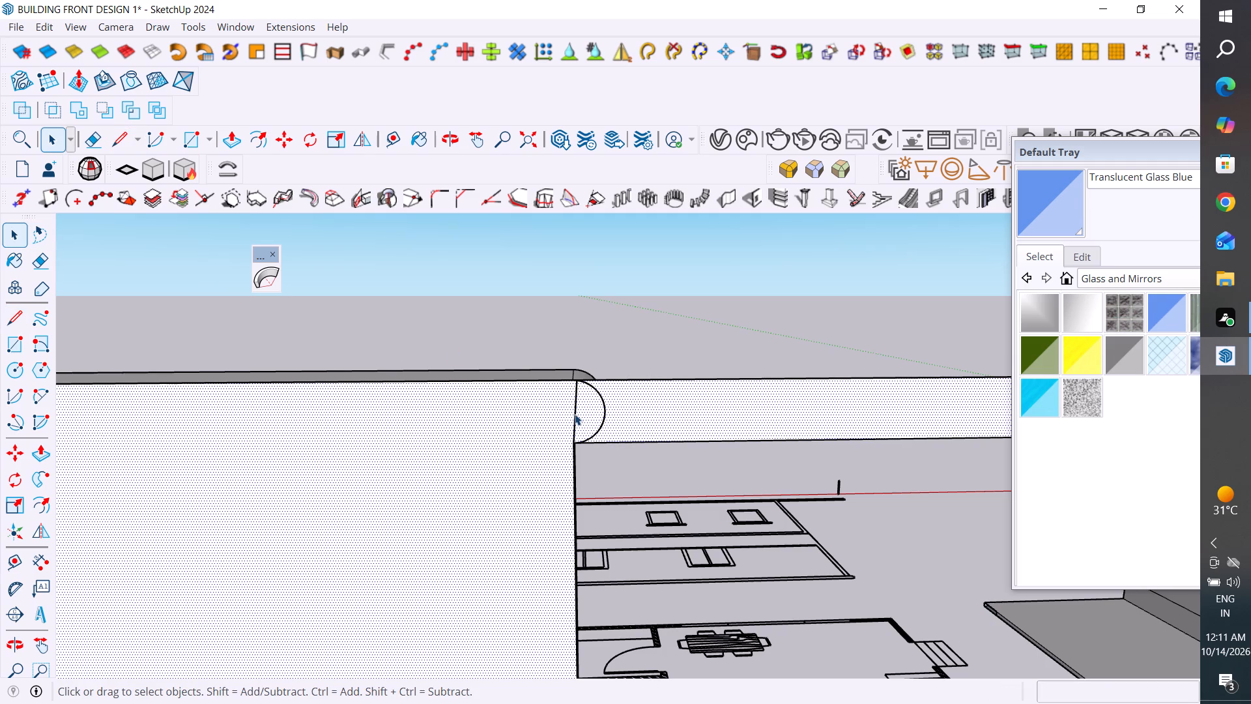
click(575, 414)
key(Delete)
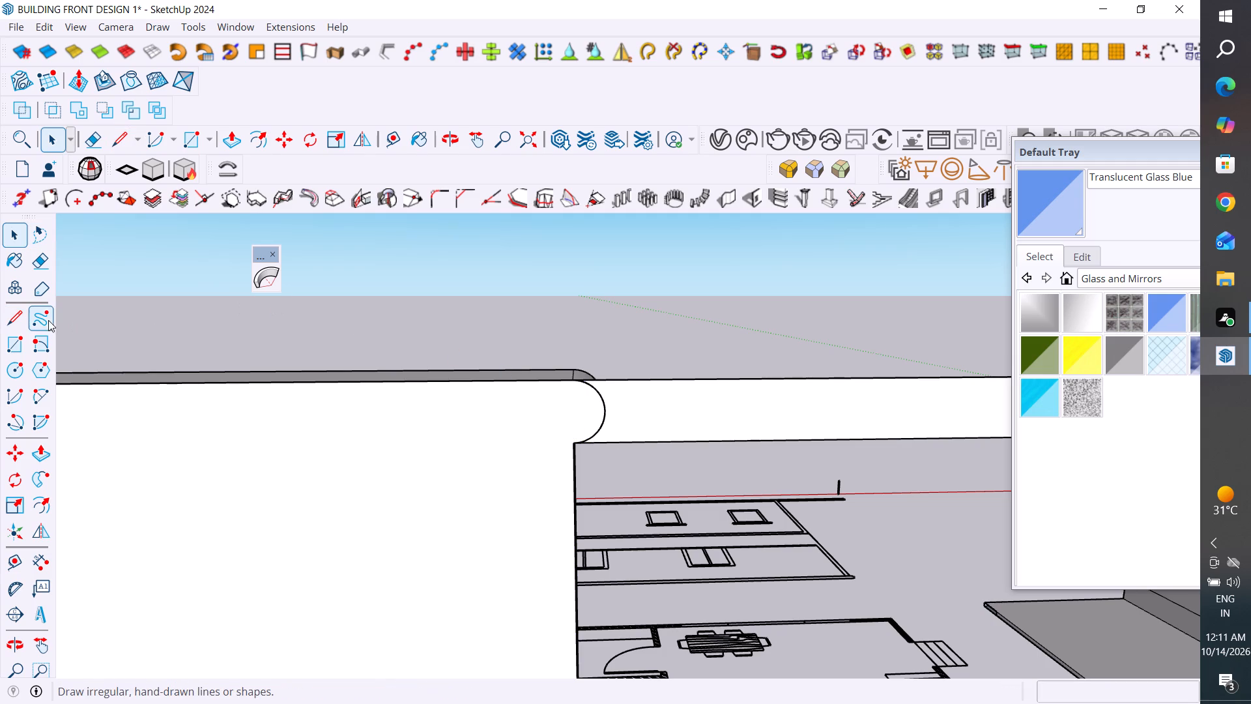
Draw a vertical 6" edge at the base of the parapet's rounded end to split the strip from the wall face.
click(33, 319)
click(11, 316)
click(573, 444)
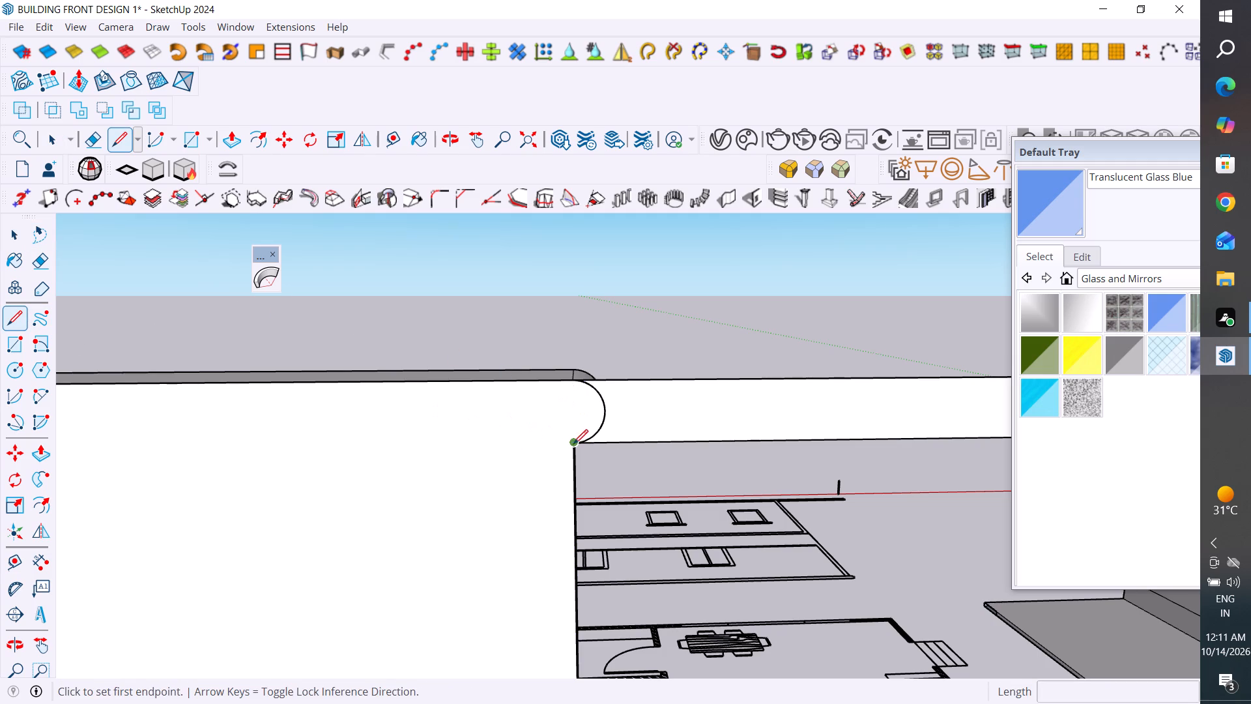
click(568, 381)
click(3, 234)
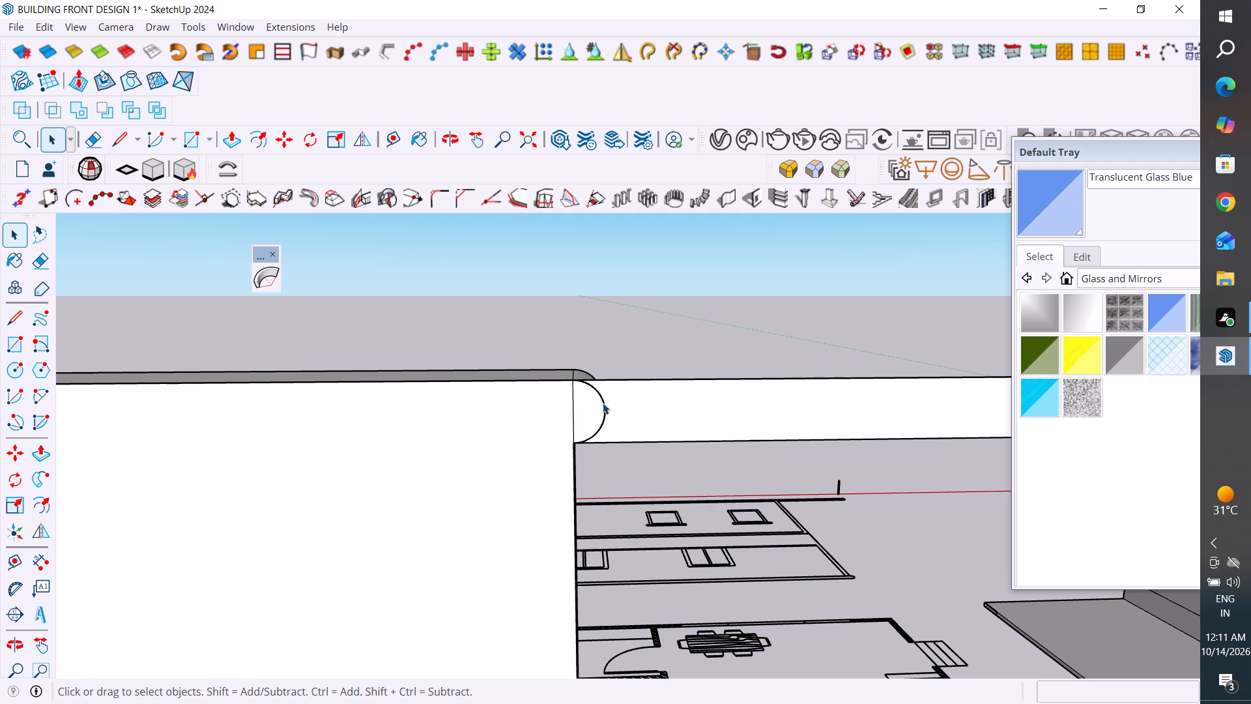
click(588, 407)
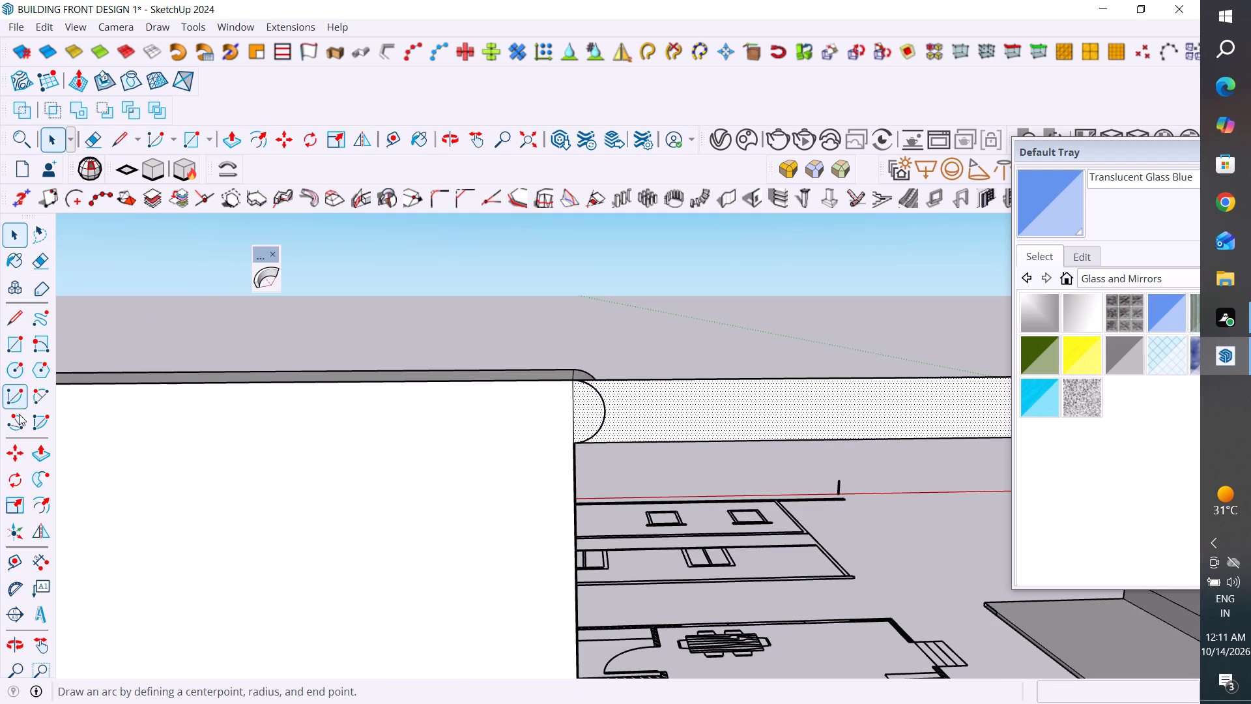
Draw a half-circle arc with a 6" chord and 3" bulge over the split edge, following the parapet's rounded end.
click(40, 392)
scroll(617, 429, up, 4)
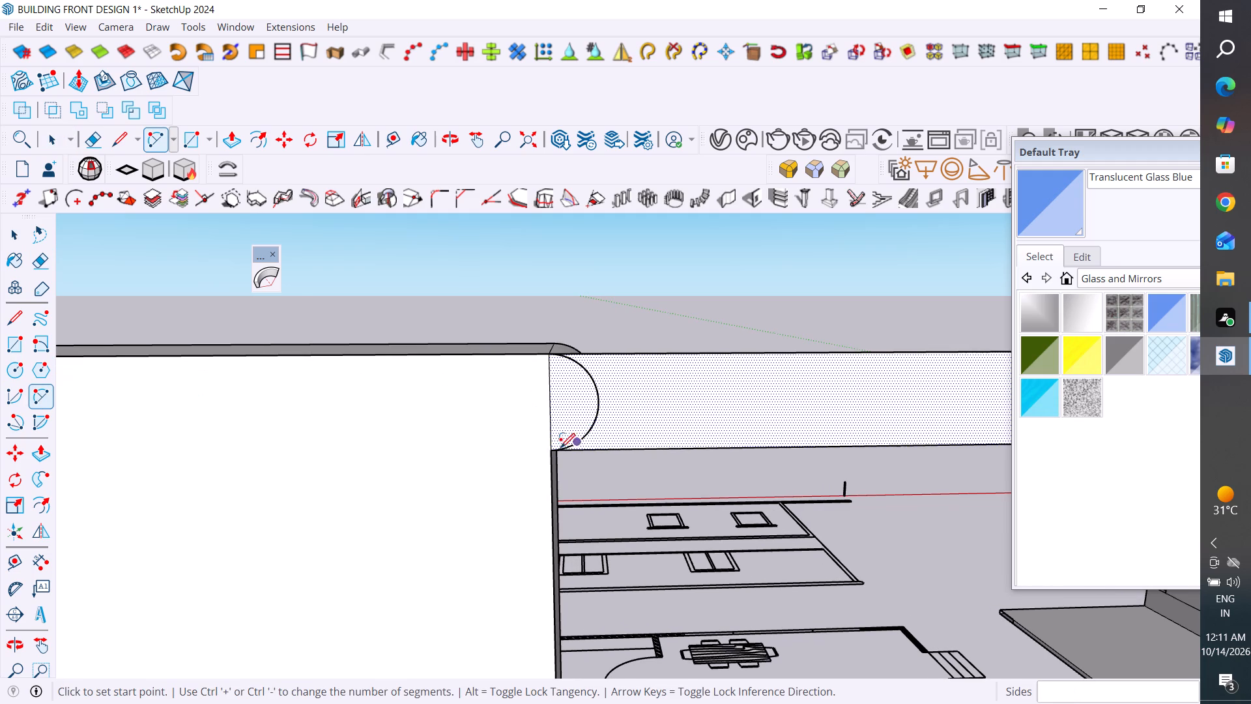
click(548, 452)
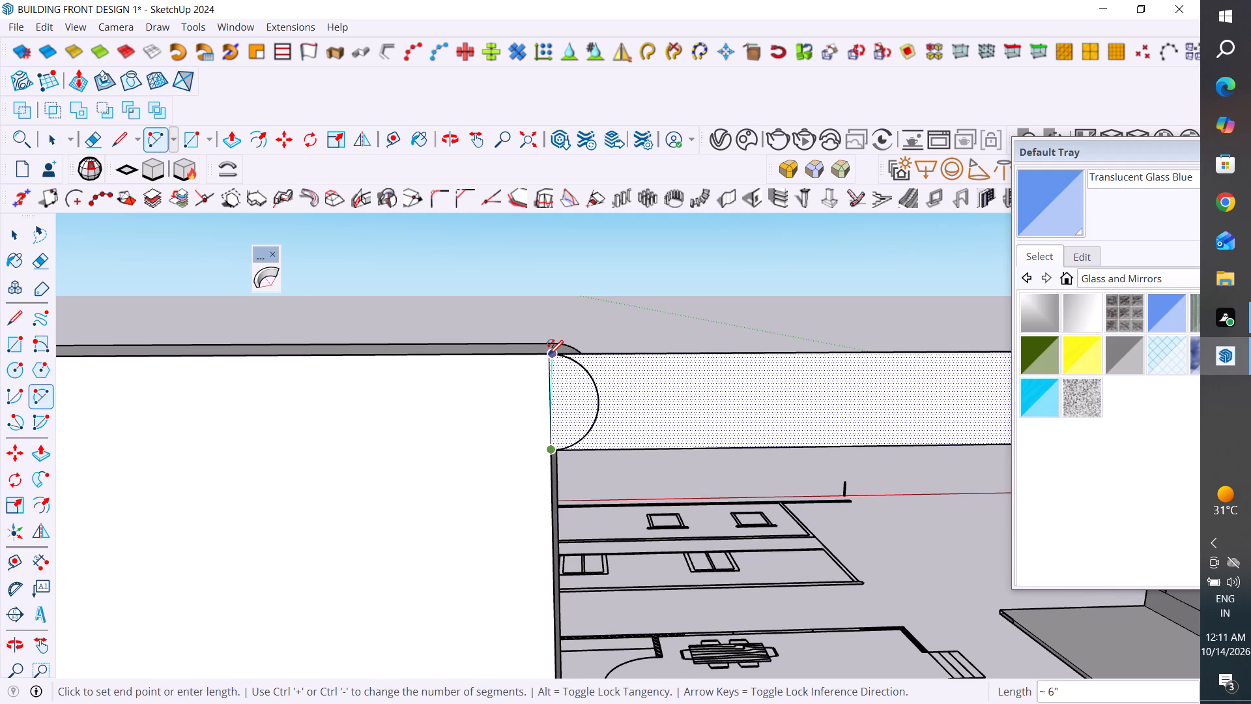
scroll(541, 355, up, 10)
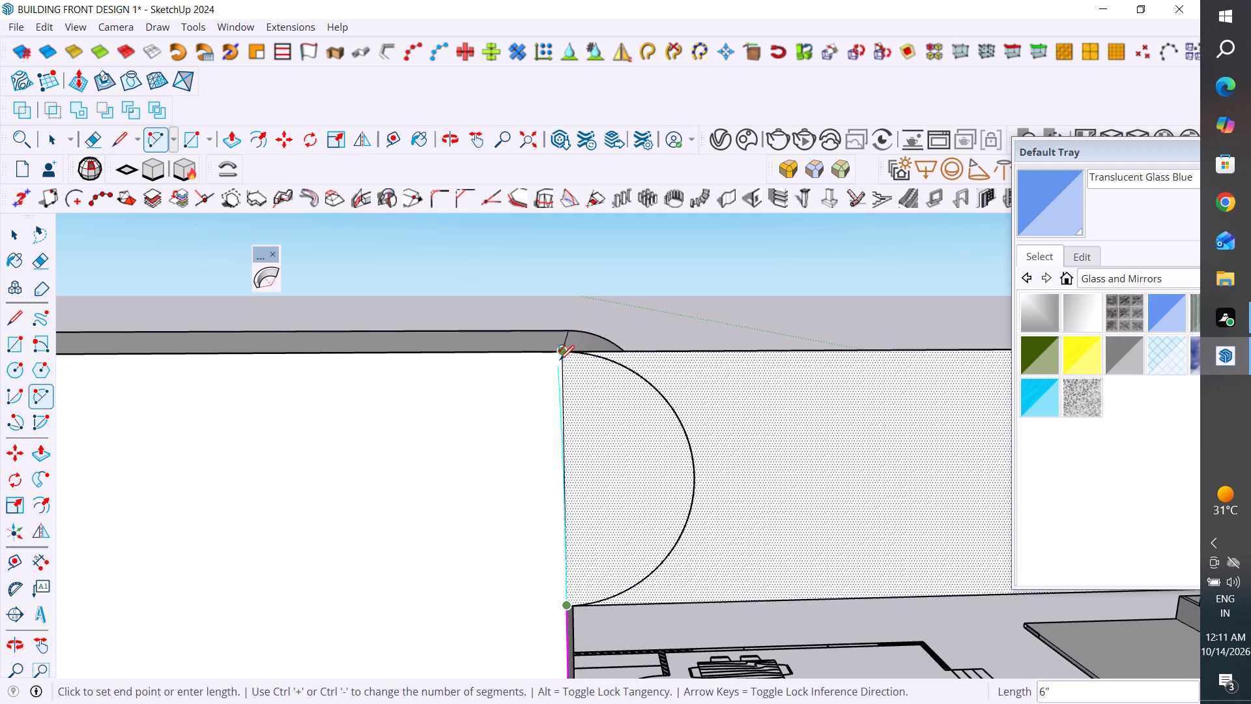
scroll(562, 350, up, 10)
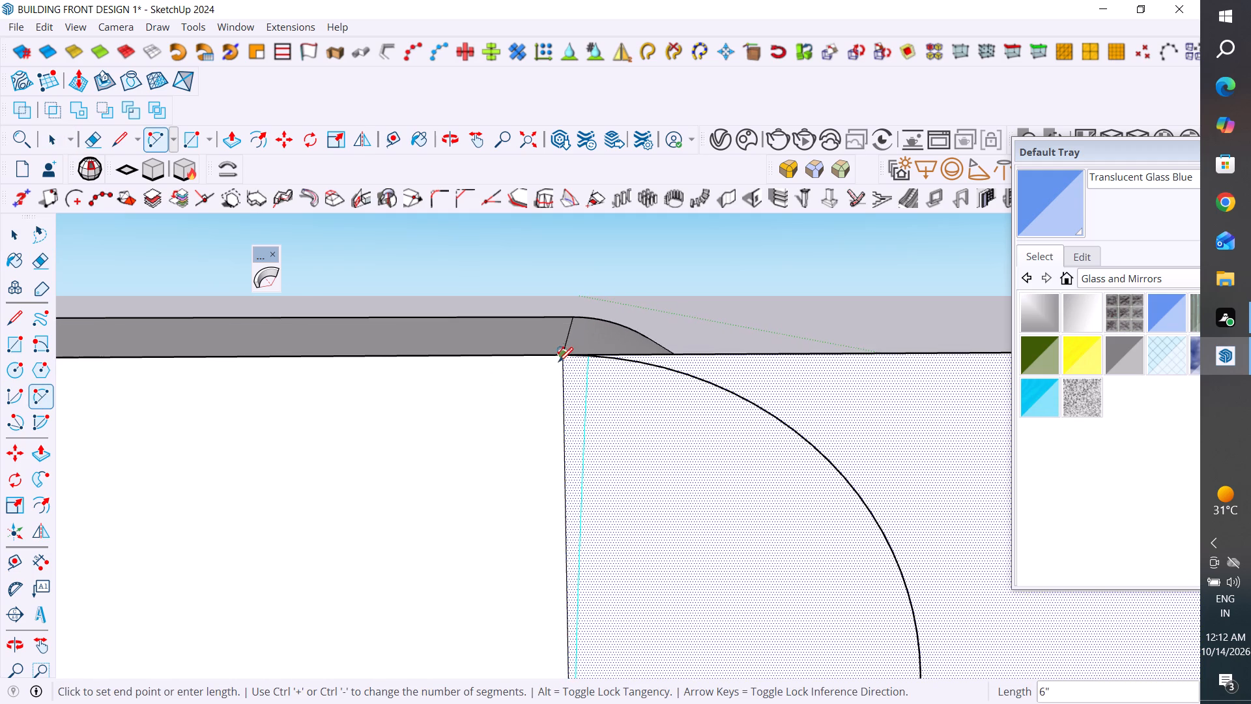
click(560, 356)
scroll(863, 510, down, 3)
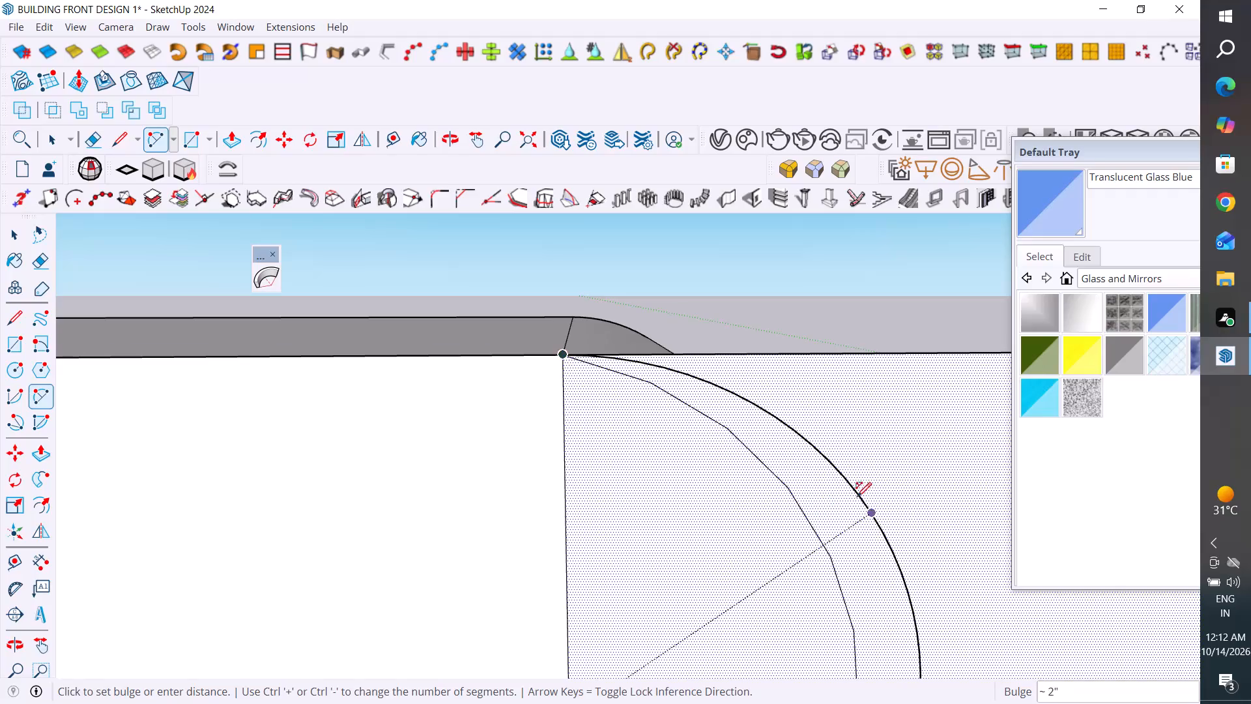
scroll(857, 497, down, 2)
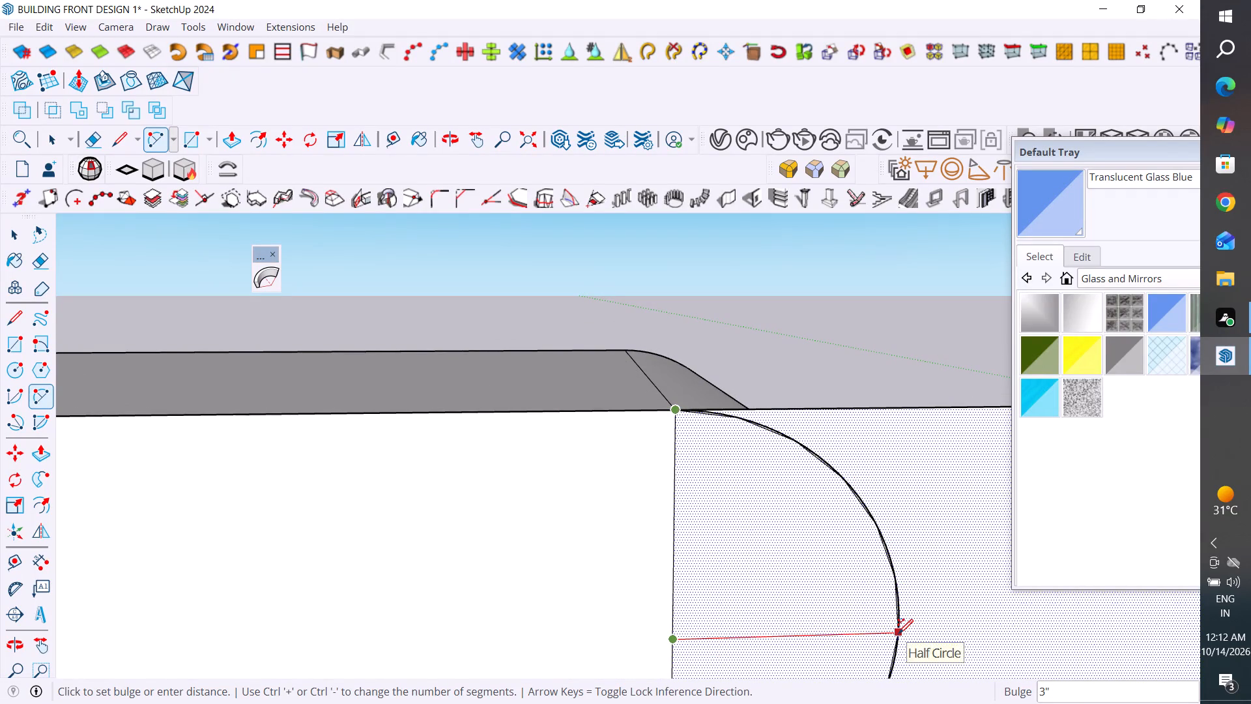
click(899, 634)
Delete the strip face outside the new half-circle arc.
click(17, 239)
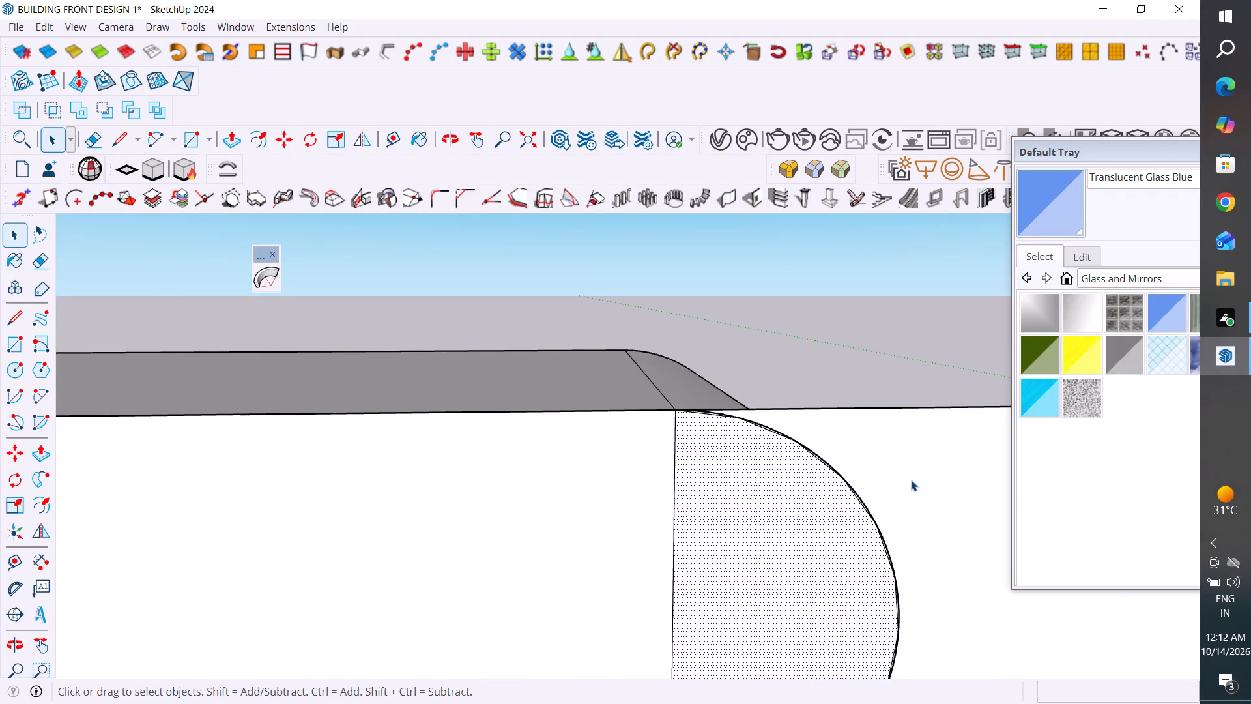
click(911, 480)
key(Delete)
Inspect the half-round face and the edges around it at the parapet's rounded end.
scroll(847, 495, down, 6)
middle_drag(897, 514, 722, 482)
scroll(609, 440, down, 4)
middle_drag(800, 499, 719, 557)
scroll(730, 505, up, 9)
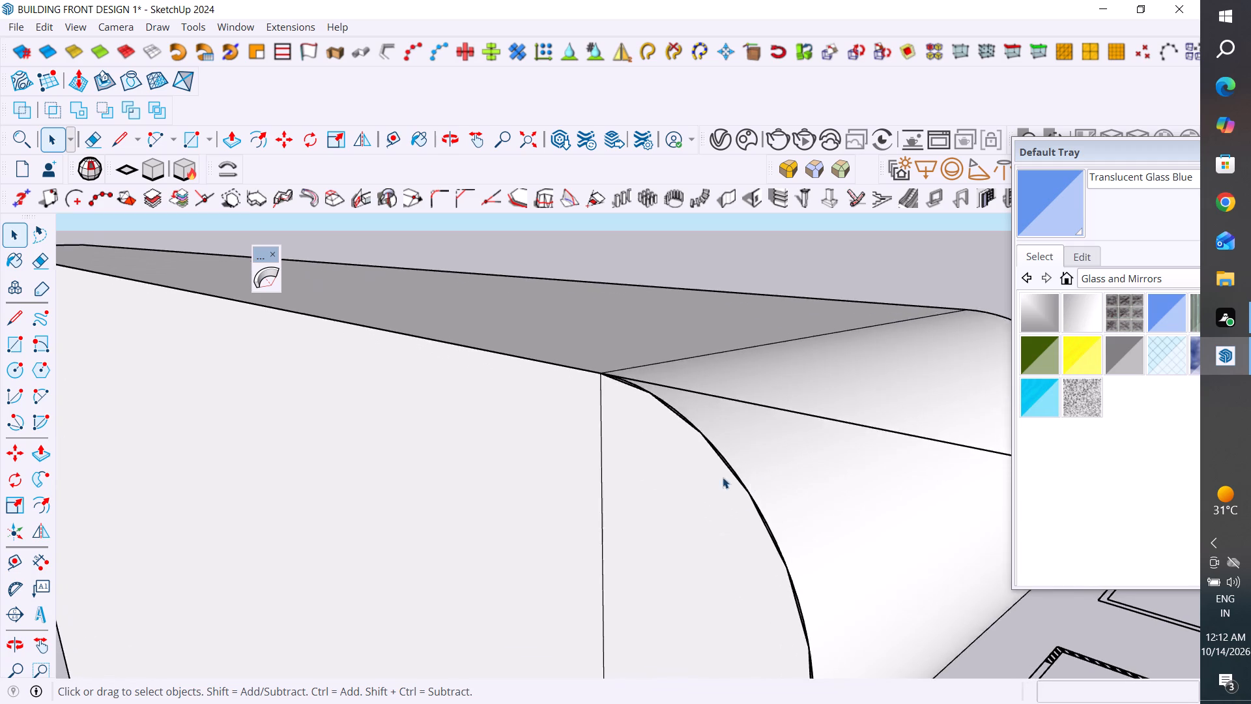
scroll(723, 477, up, 4)
middle_drag(676, 463, 878, 692)
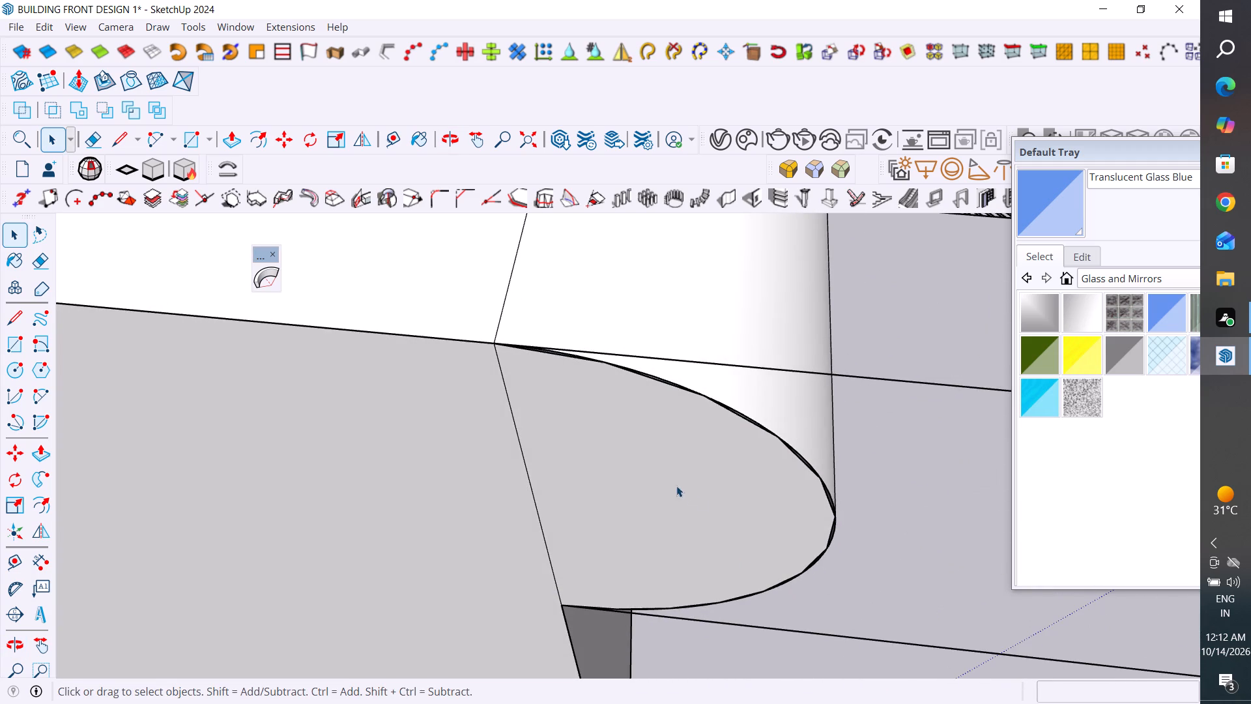
scroll(760, 512, down, 2)
click(760, 511)
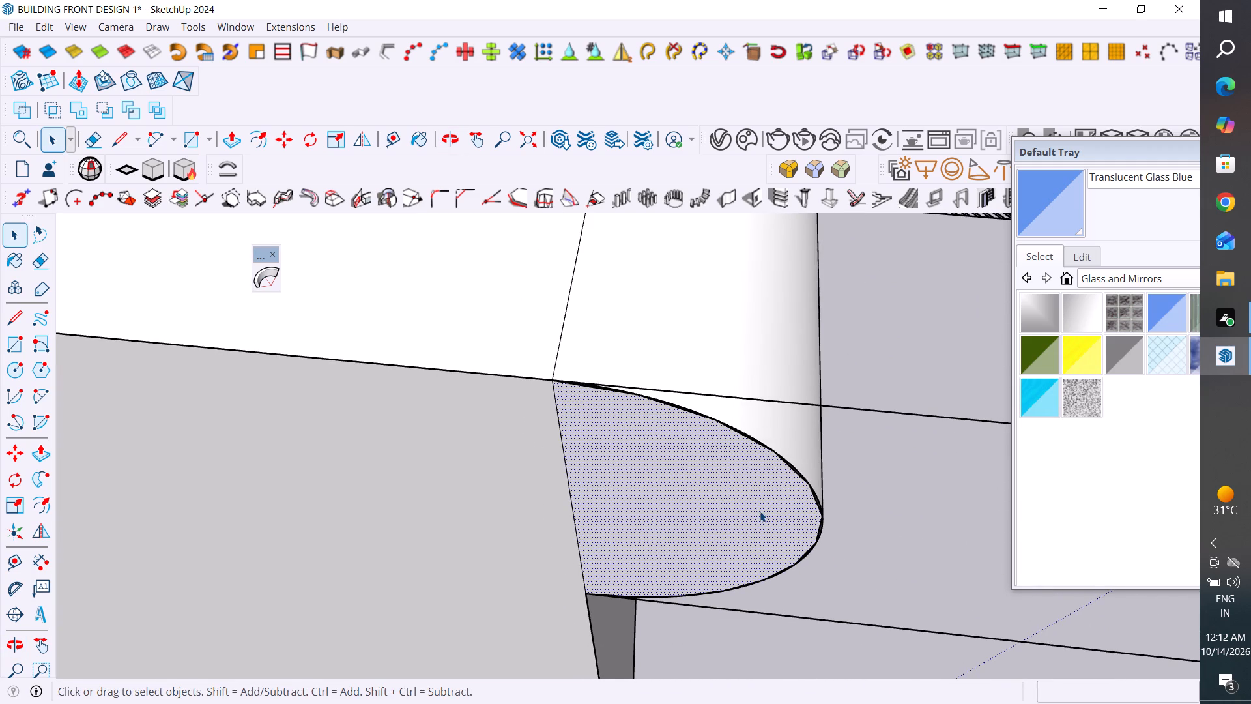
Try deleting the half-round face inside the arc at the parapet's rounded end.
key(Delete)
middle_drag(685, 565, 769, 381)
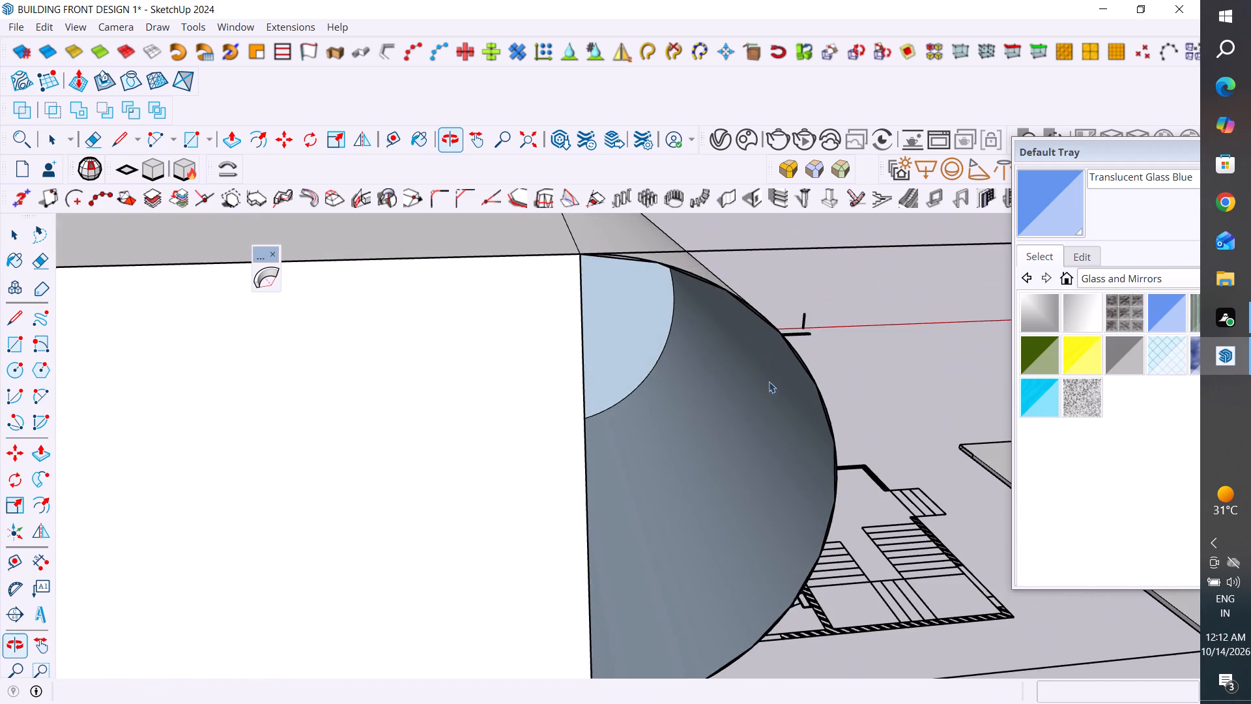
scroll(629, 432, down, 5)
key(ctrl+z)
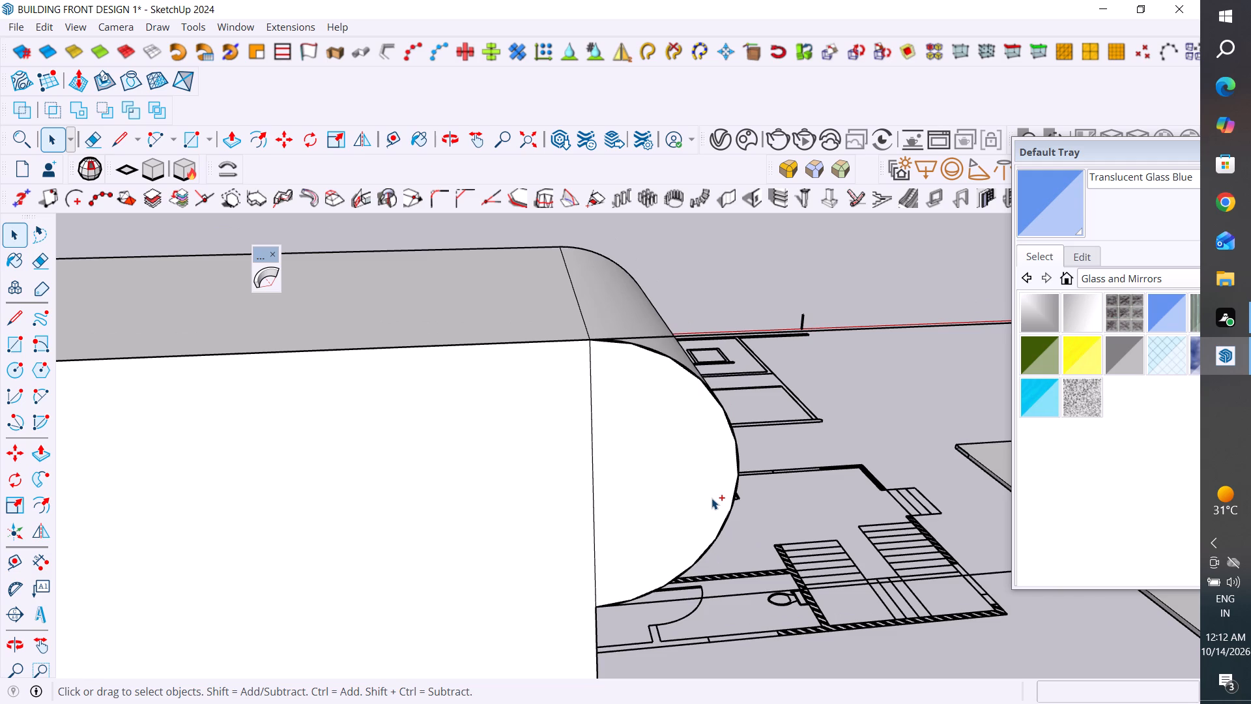
Undo the deletion of the strip face outside the half-circle arc.
key(ctrl+z)
key(ctrl+z)
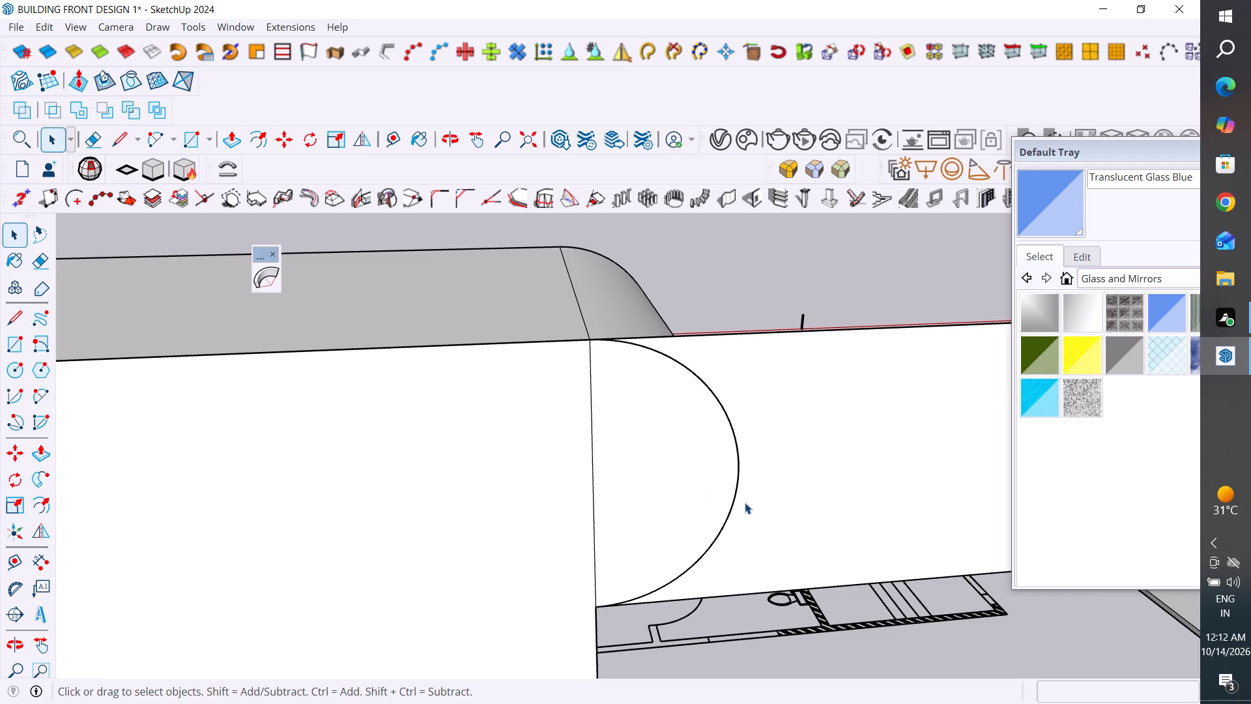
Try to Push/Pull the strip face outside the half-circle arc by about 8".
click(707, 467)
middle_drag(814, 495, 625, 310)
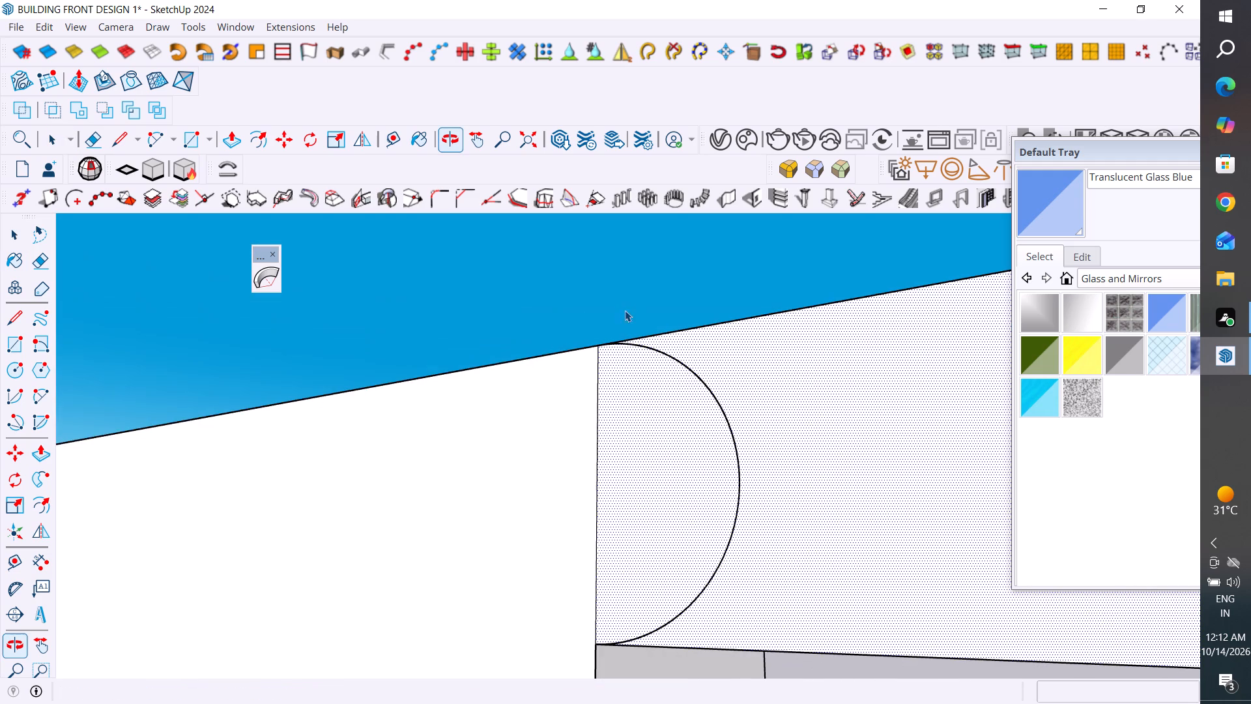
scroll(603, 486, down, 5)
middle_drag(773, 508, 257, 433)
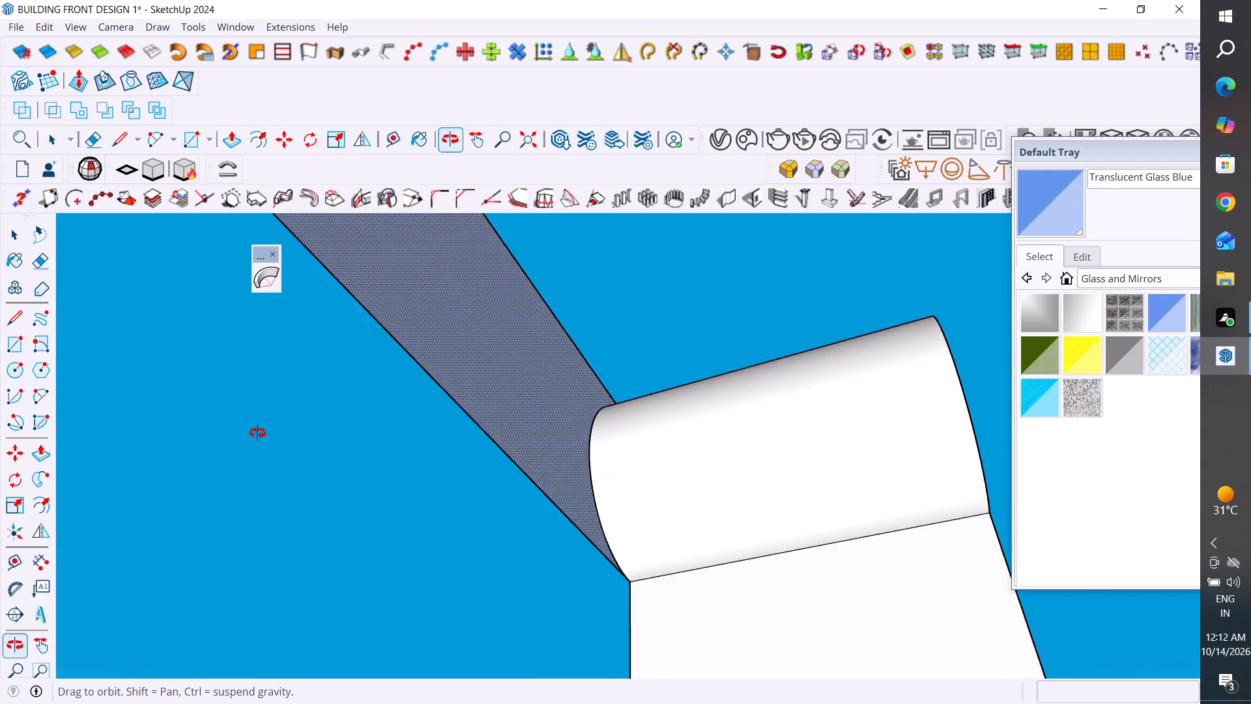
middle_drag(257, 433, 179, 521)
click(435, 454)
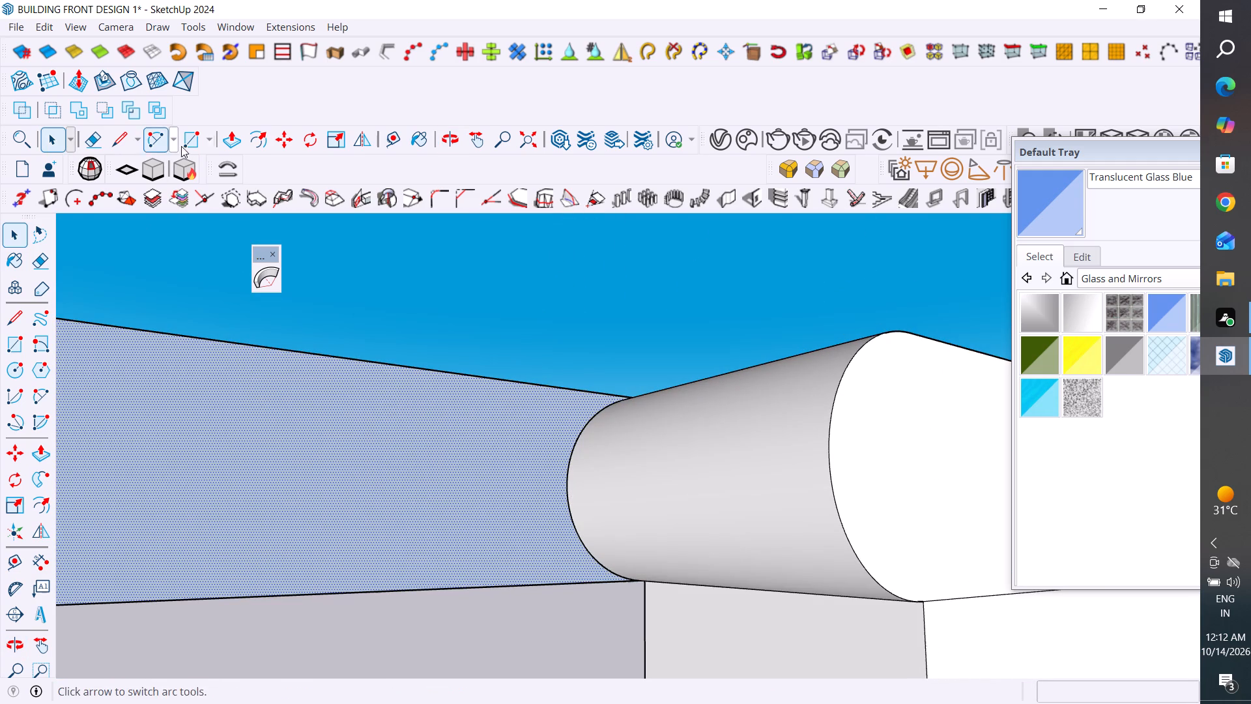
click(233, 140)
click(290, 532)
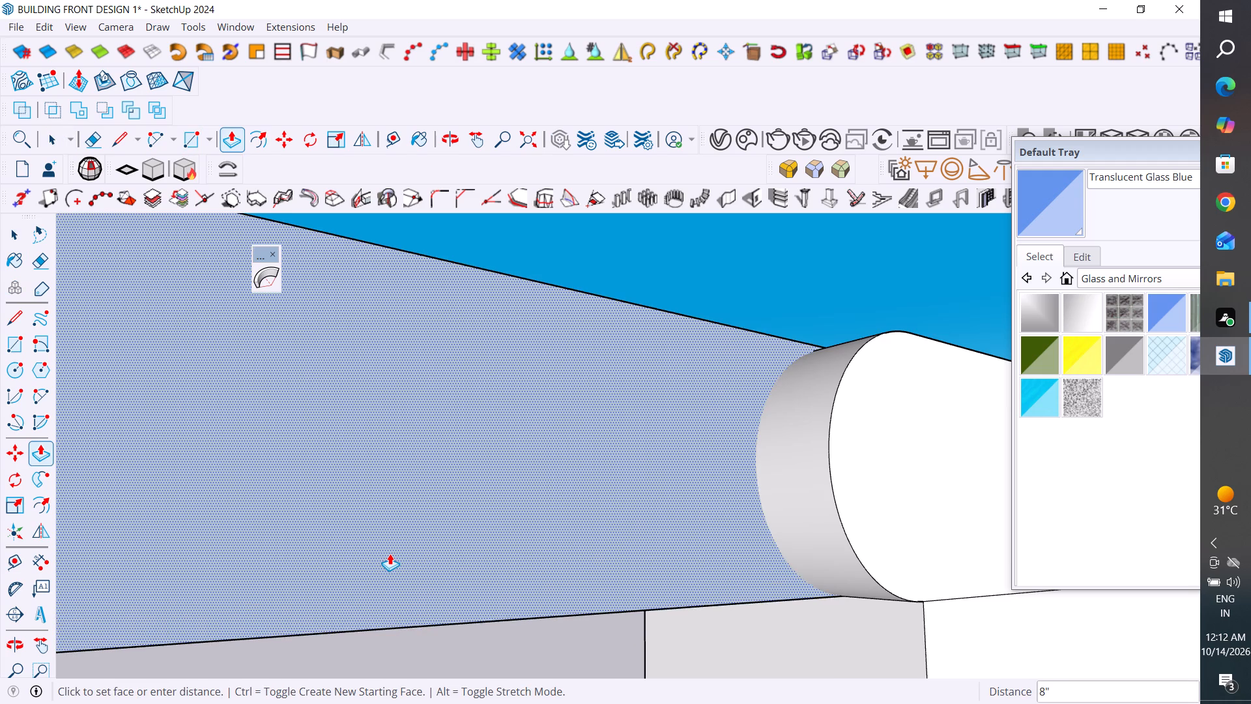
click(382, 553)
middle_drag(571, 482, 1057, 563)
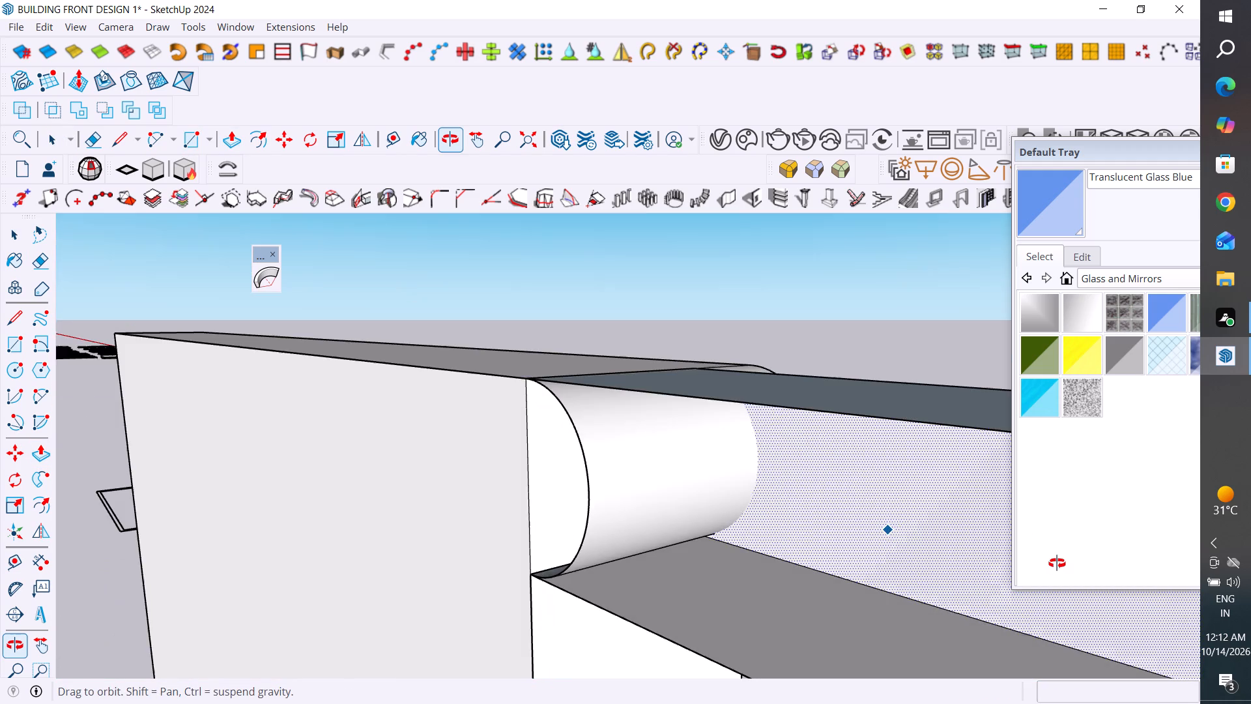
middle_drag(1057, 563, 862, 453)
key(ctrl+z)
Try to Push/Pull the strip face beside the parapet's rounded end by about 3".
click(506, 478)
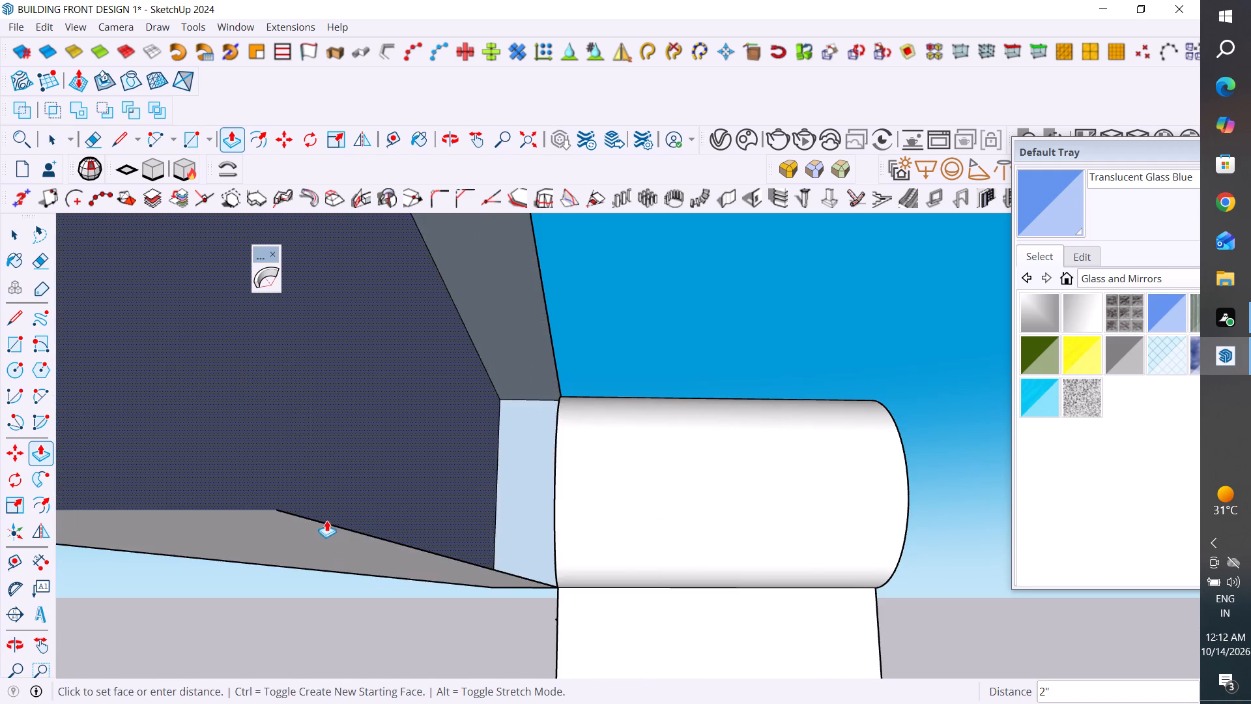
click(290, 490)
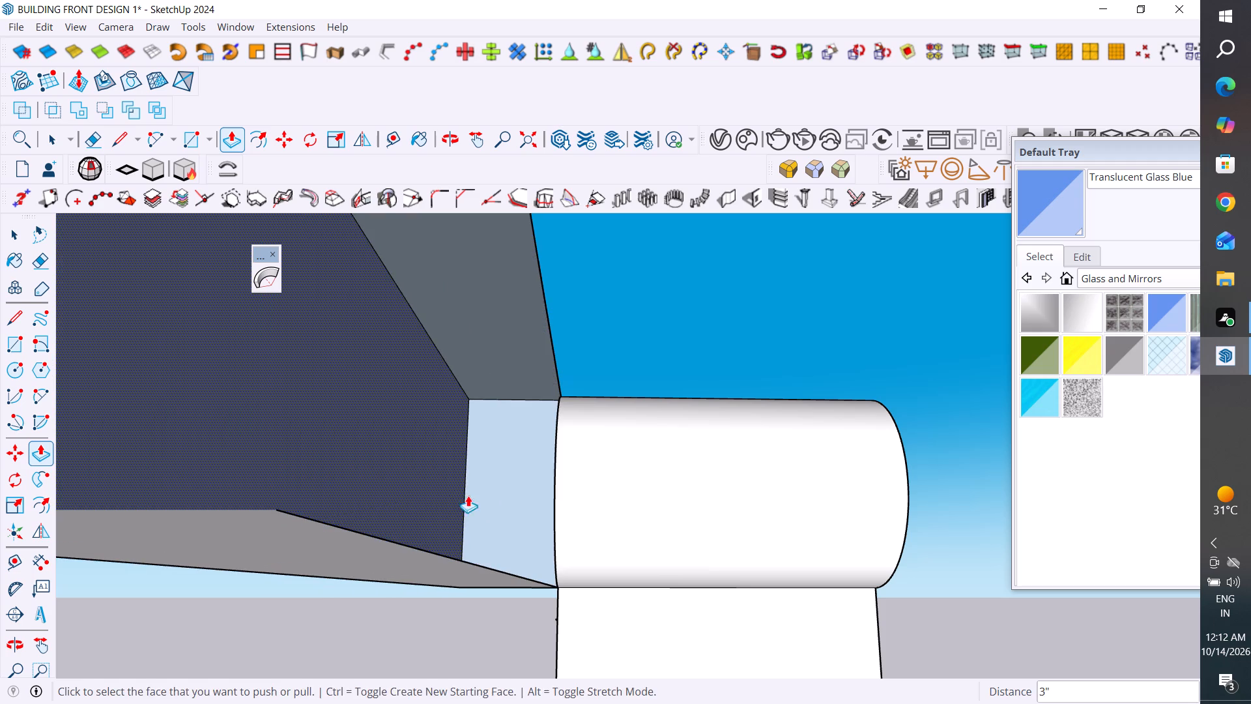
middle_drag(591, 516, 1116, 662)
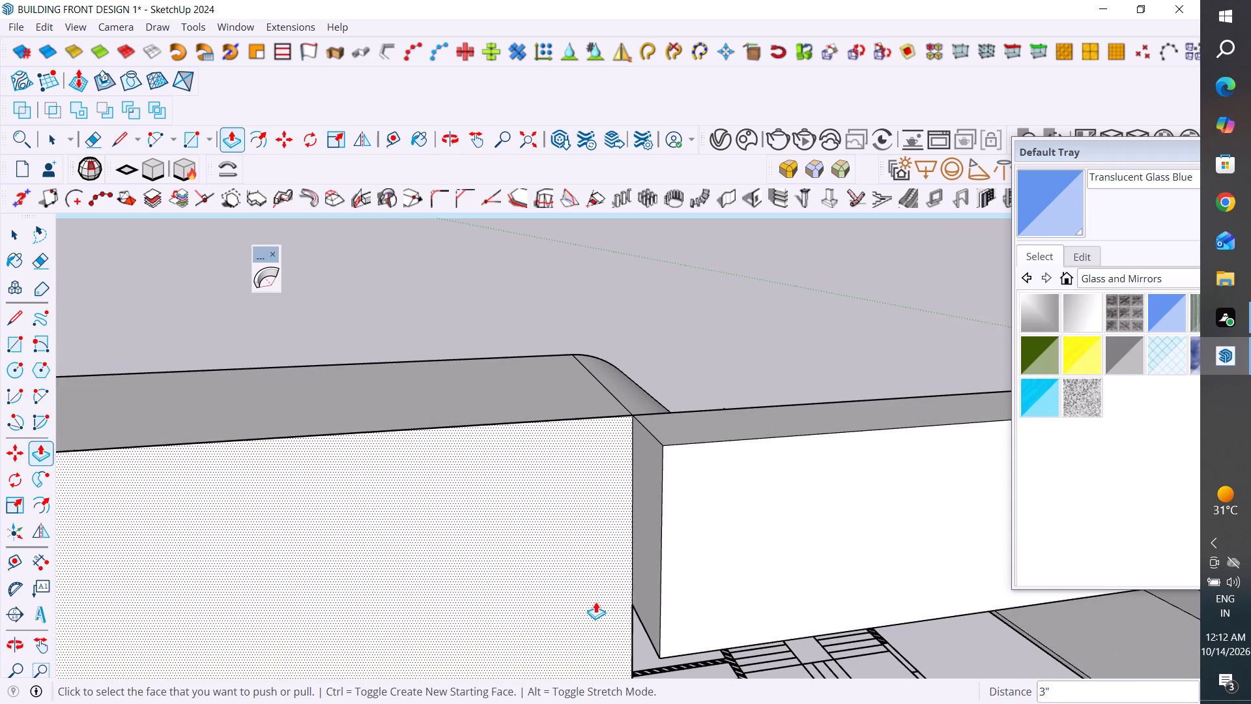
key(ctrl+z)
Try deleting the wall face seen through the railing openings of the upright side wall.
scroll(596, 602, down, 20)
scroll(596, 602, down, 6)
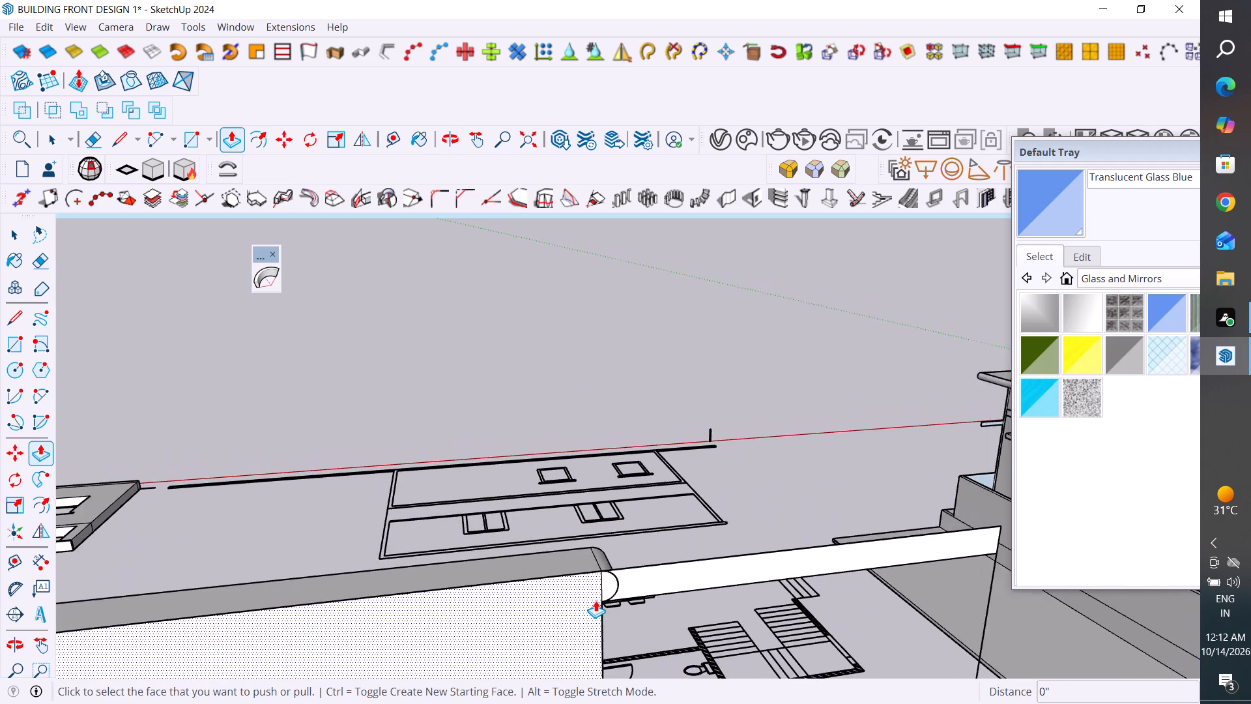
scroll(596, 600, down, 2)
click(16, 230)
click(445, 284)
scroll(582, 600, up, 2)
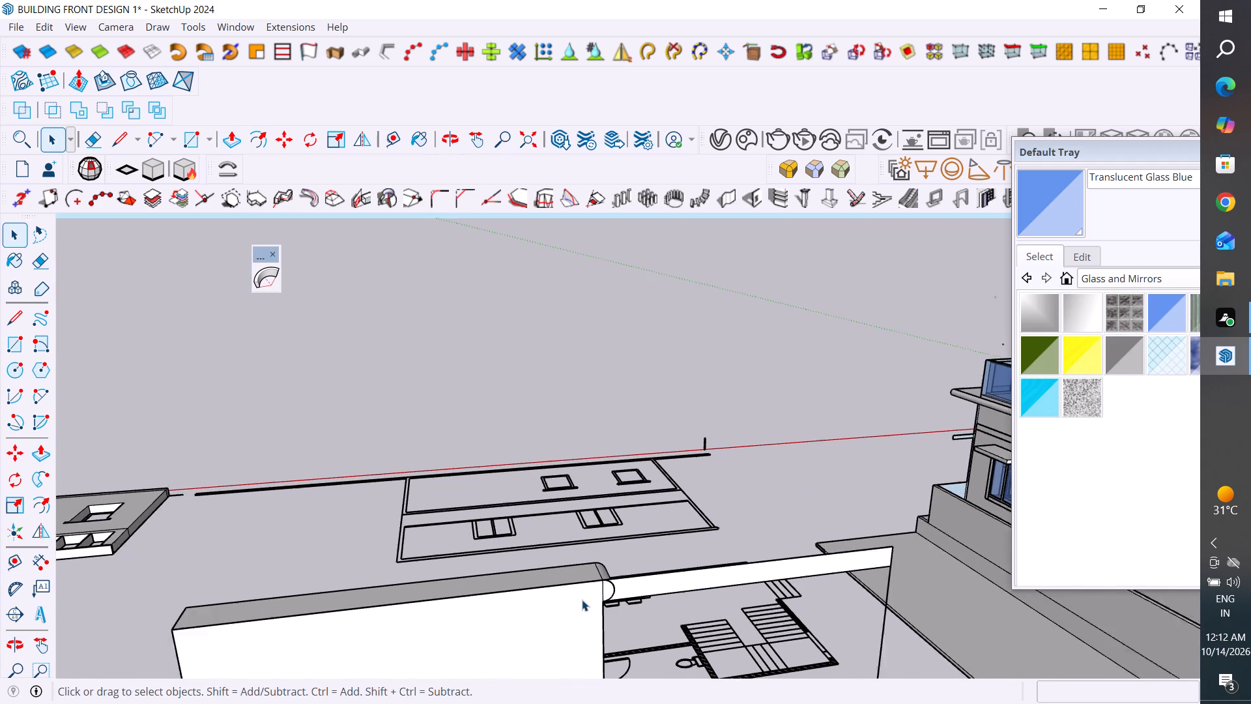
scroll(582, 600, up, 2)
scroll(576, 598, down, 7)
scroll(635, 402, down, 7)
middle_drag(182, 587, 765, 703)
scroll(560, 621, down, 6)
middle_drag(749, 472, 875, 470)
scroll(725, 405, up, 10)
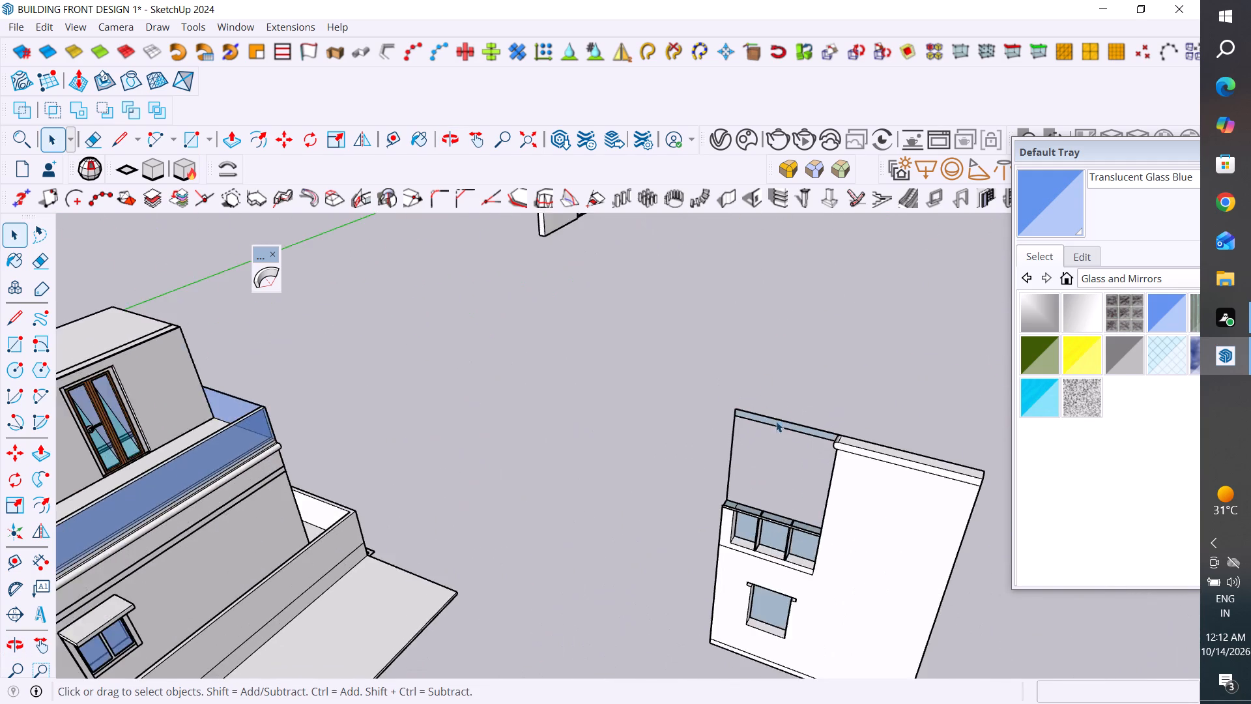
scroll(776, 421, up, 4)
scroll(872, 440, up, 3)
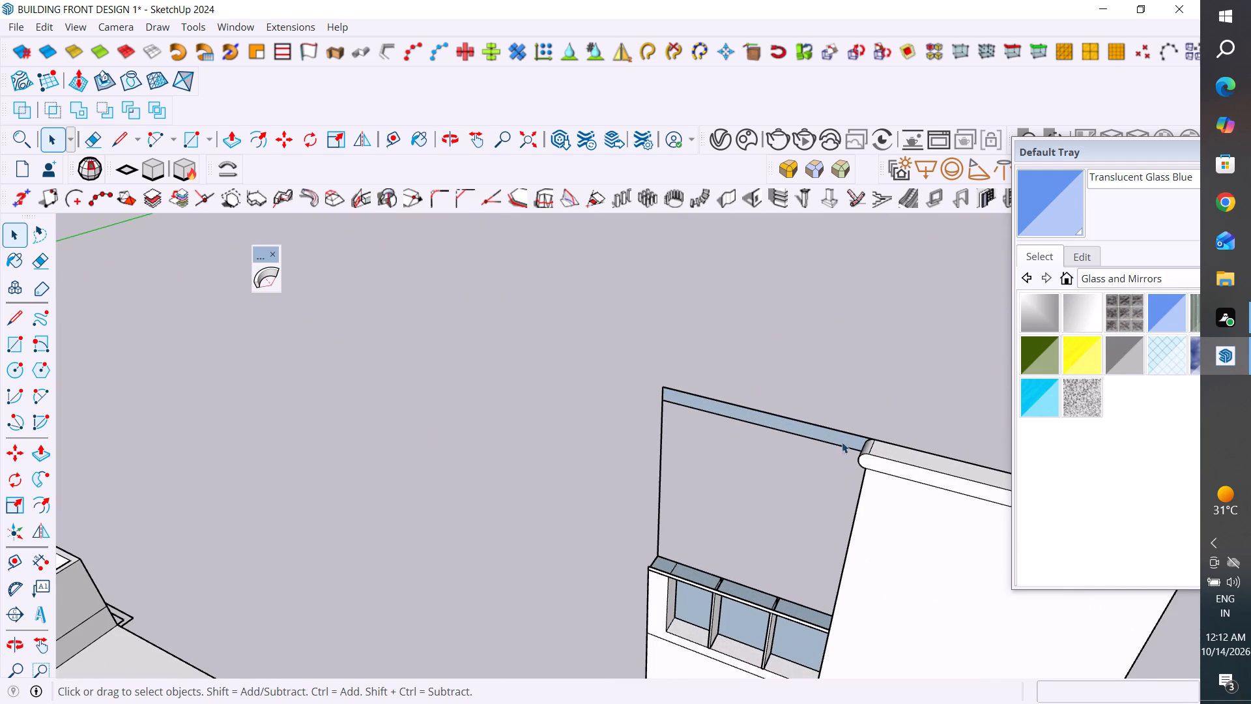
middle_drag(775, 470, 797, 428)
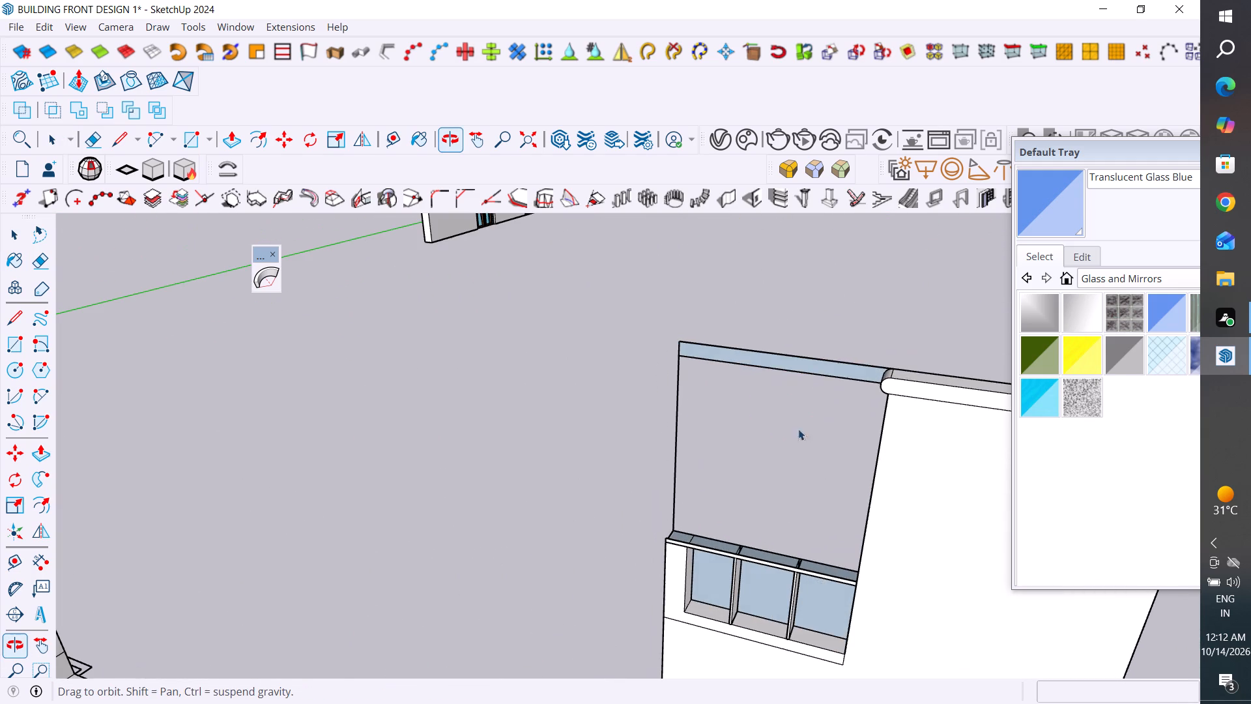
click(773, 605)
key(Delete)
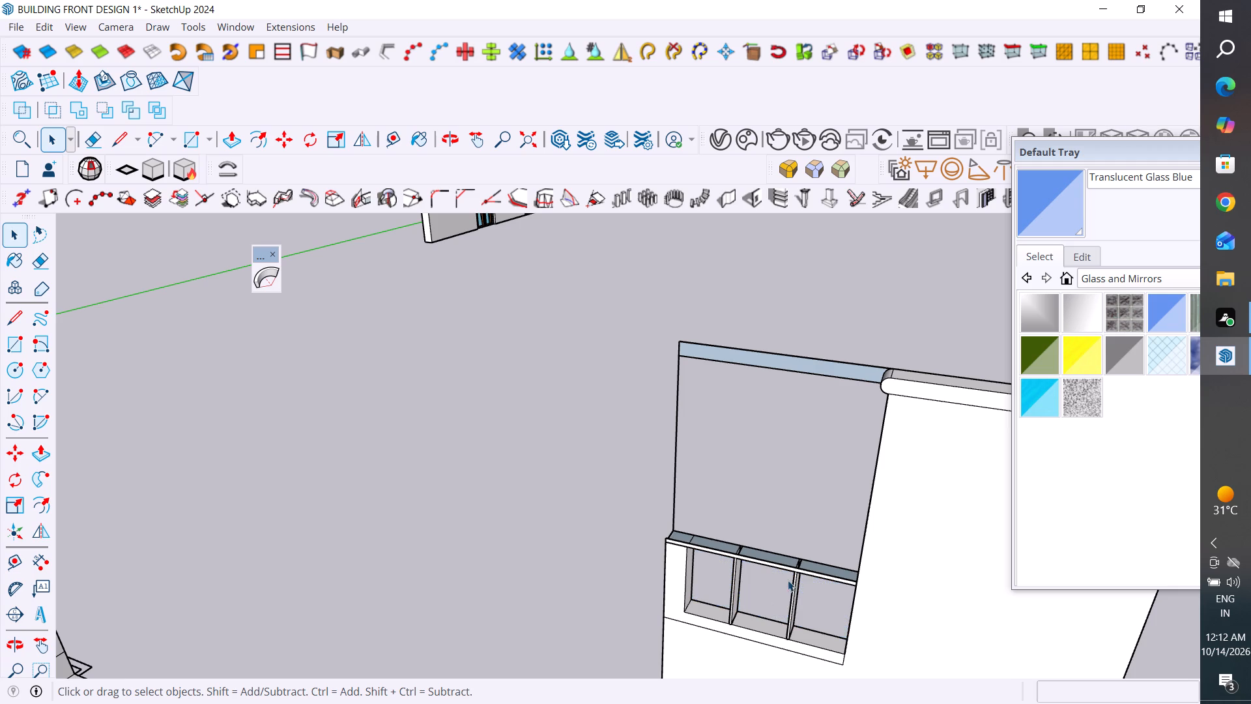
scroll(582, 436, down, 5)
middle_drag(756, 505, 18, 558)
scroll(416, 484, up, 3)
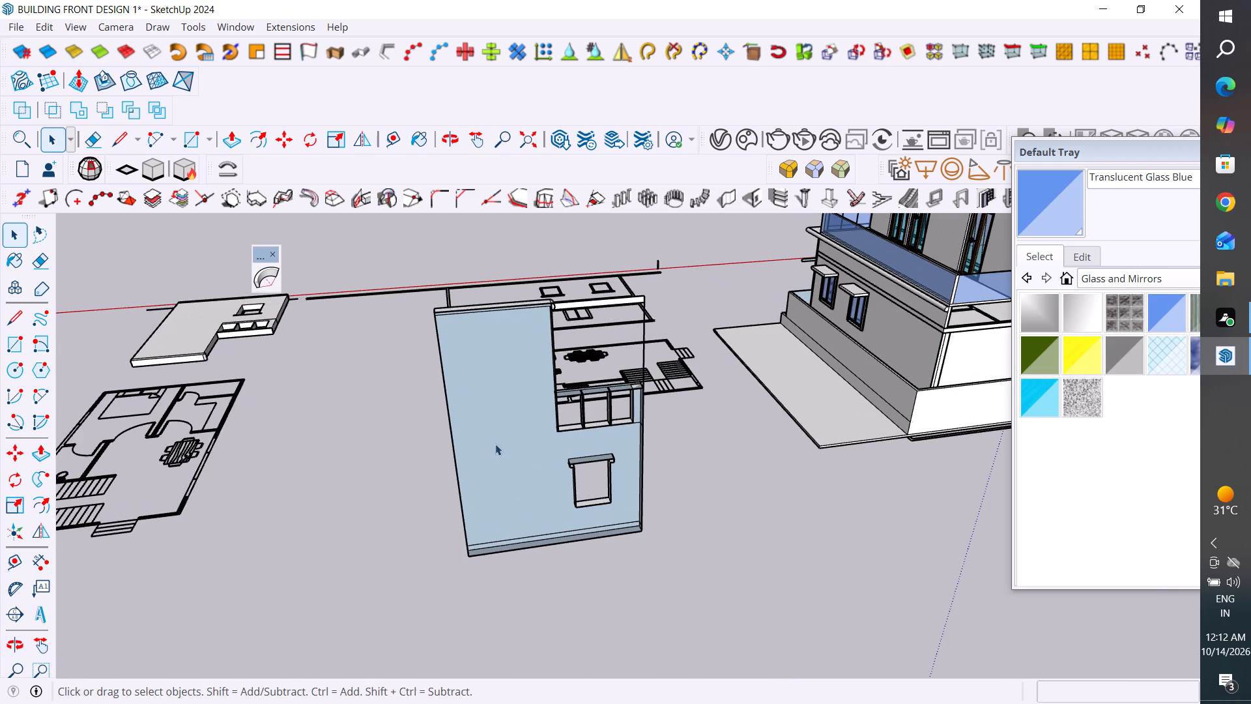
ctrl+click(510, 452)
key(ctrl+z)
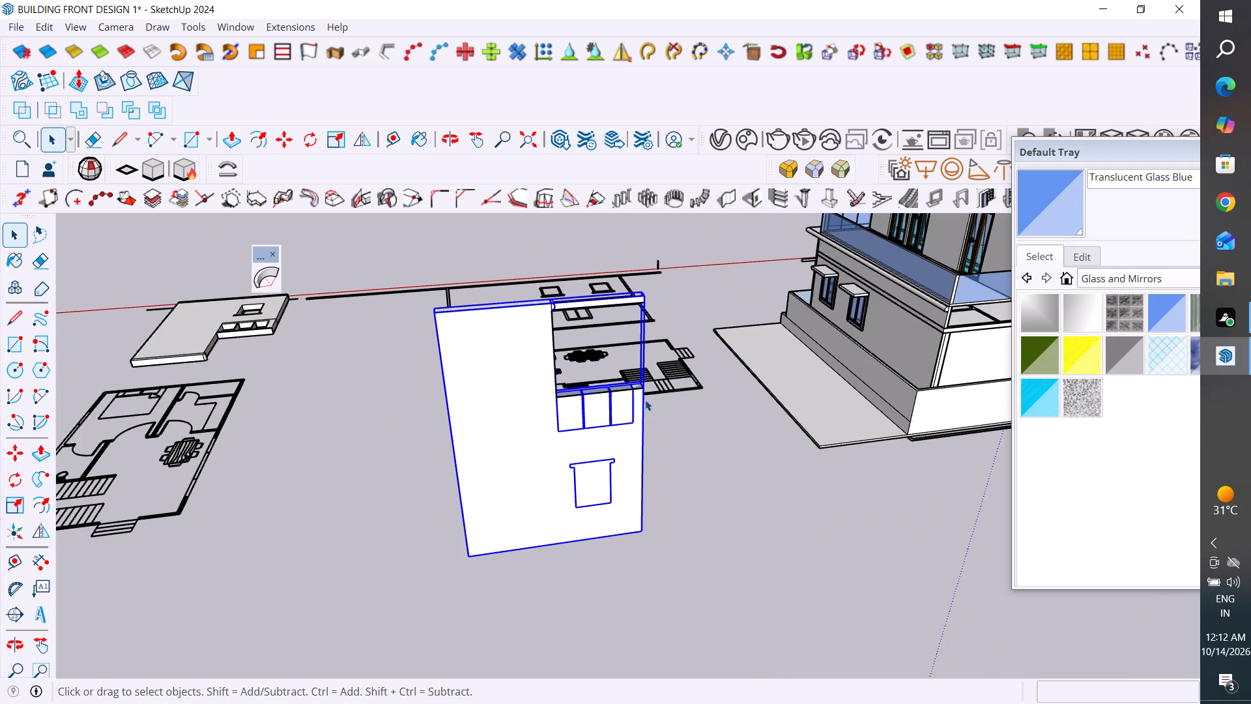
Delete the short straight edge separating the half-round face from the wall face at the parapet's end.
scroll(606, 301, up, 3)
scroll(665, 431, up, 1)
middle_drag(665, 469, 670, 506)
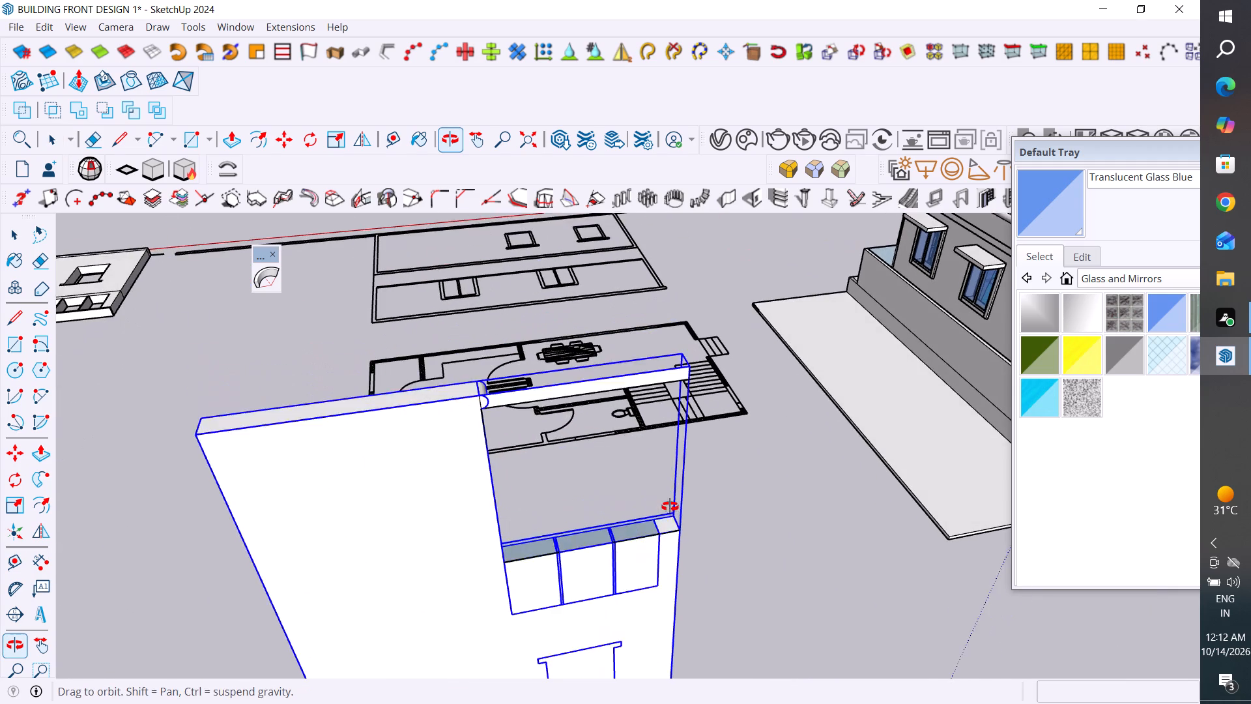
middle_drag(670, 506, 673, 521)
scroll(563, 377, up, 3)
click(497, 536)
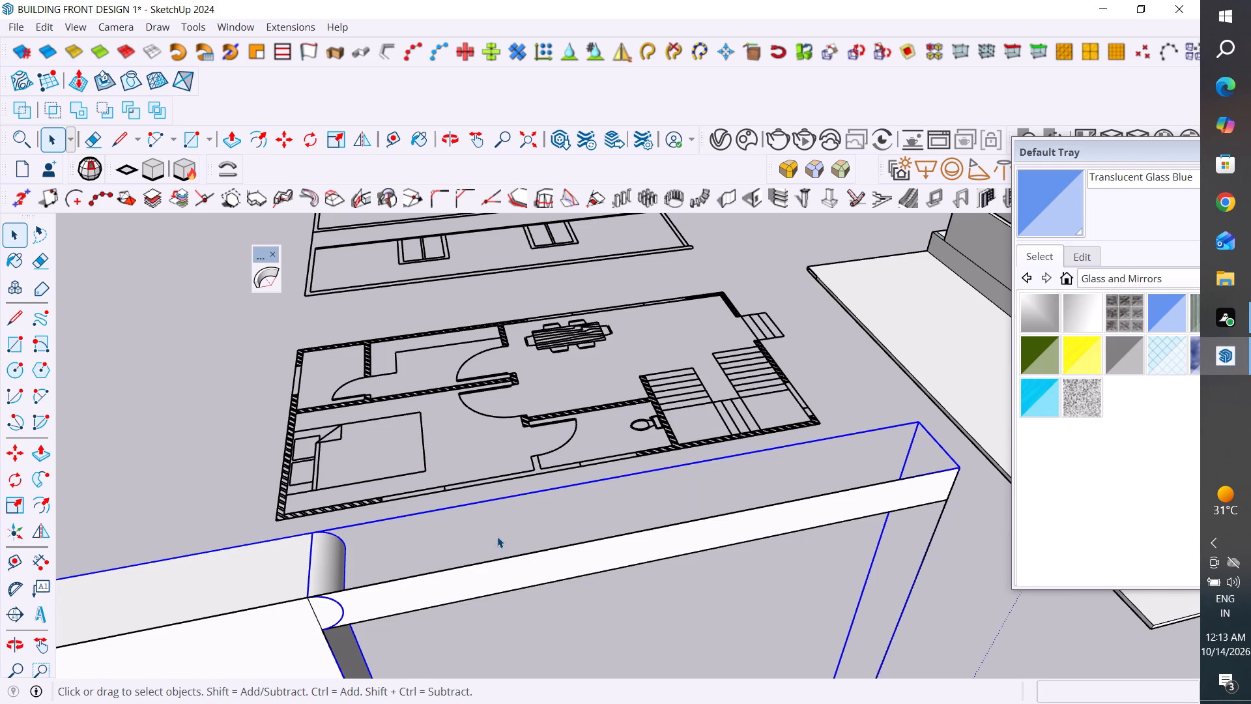
drag(534, 531, 482, 609)
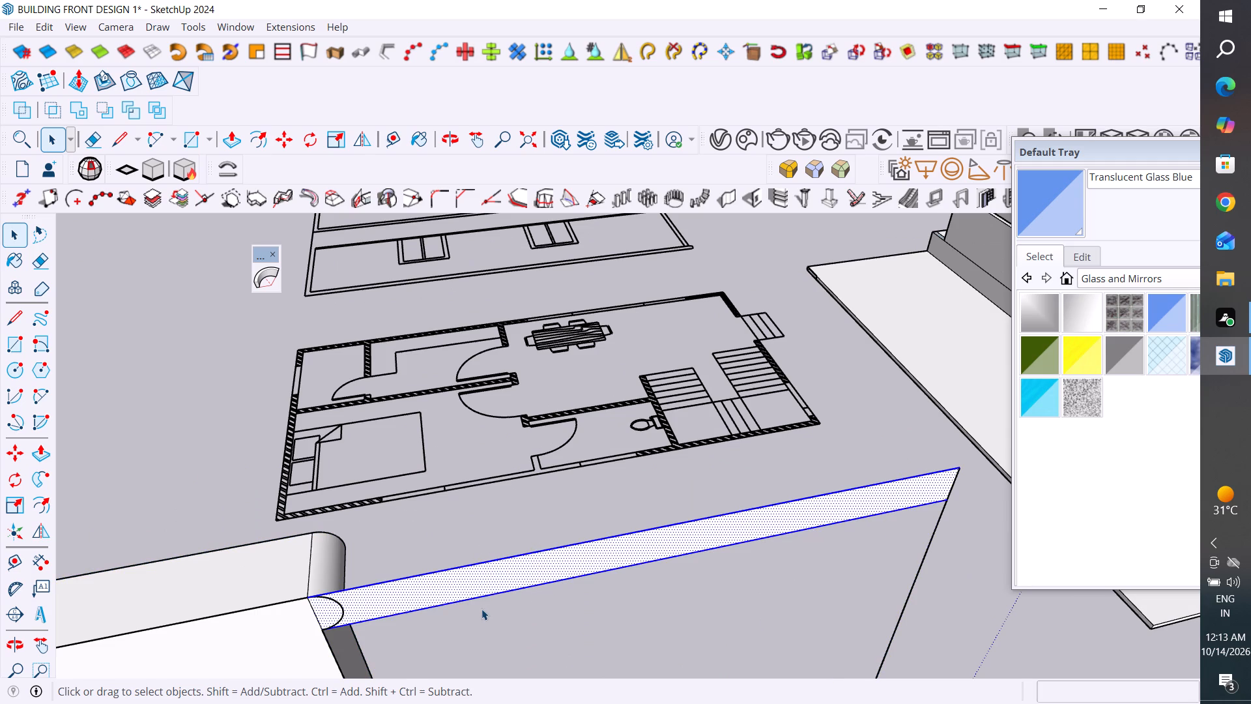
click(317, 616)
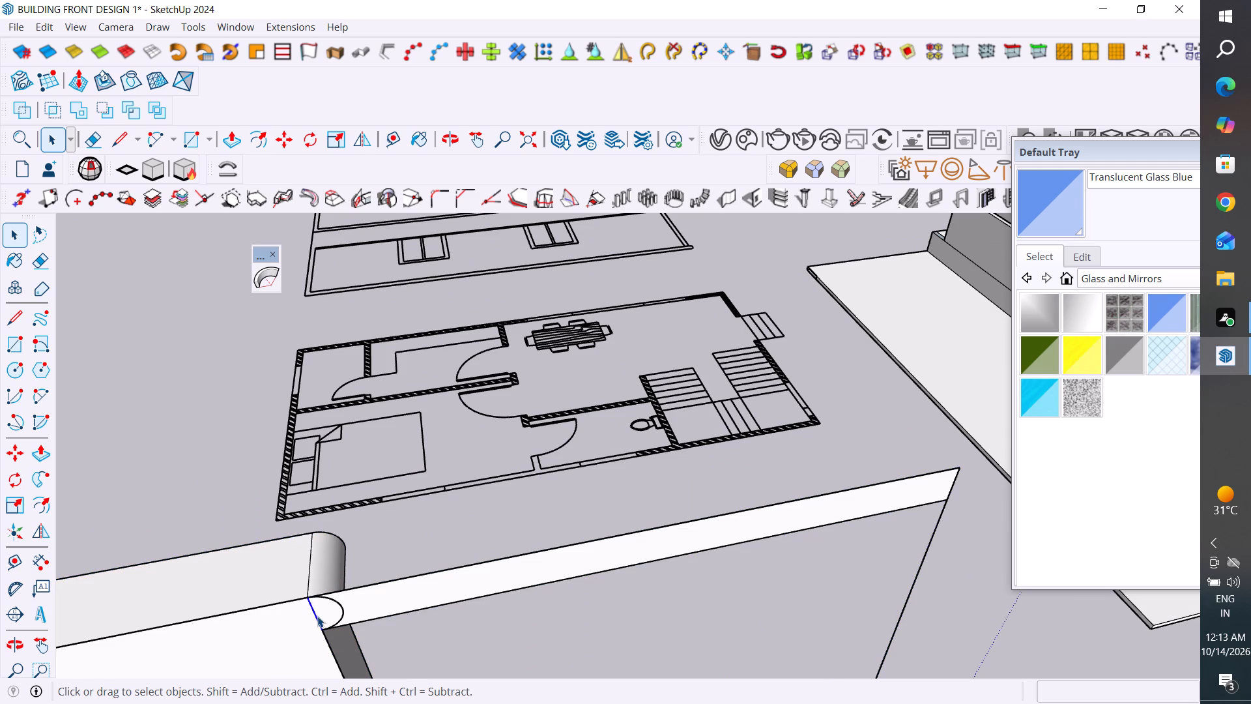
key(Delete)
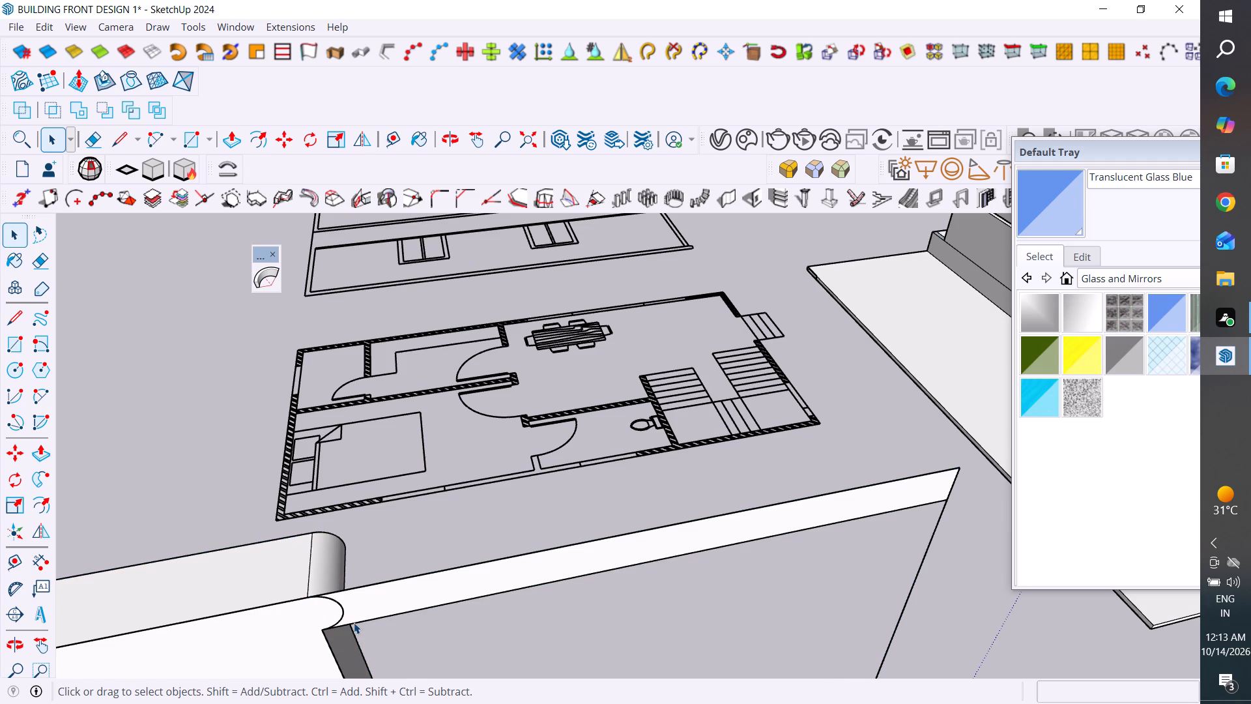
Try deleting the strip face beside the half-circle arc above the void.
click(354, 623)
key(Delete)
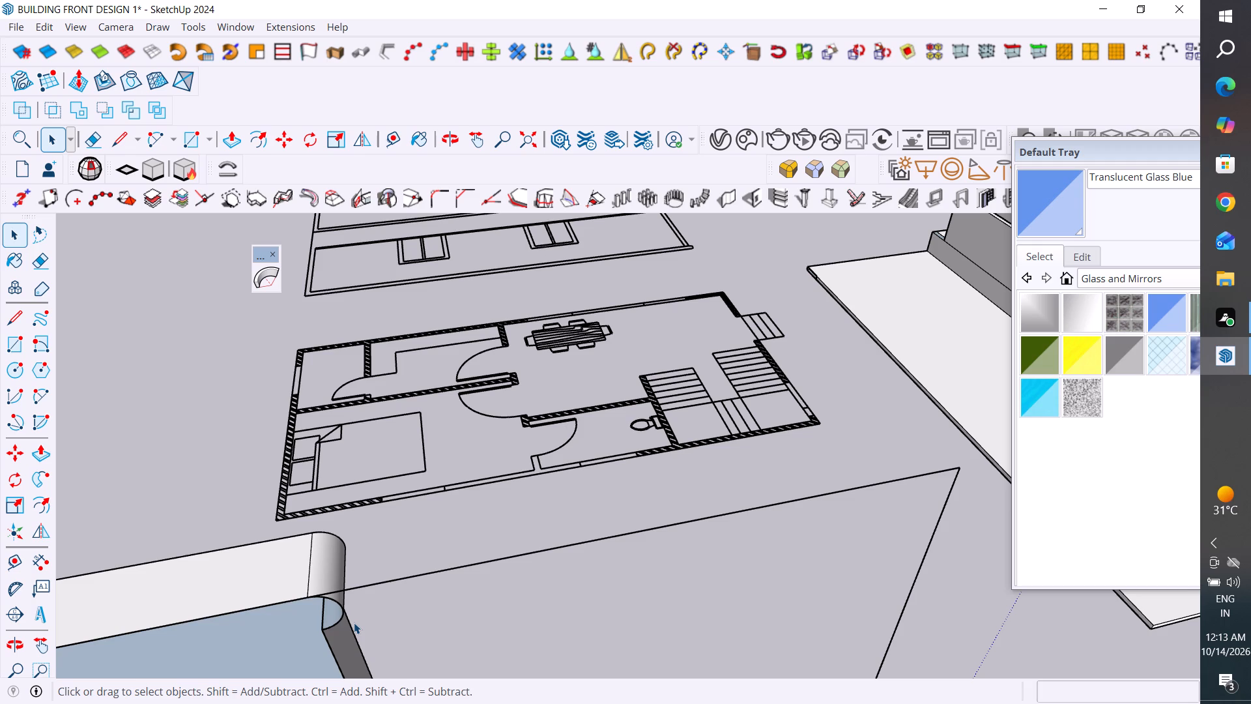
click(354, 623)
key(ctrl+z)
Examine the side wall's top strip, void and railing from below, behind and the front.
scroll(338, 630, up, 4)
middle_drag(348, 619, 439, 465)
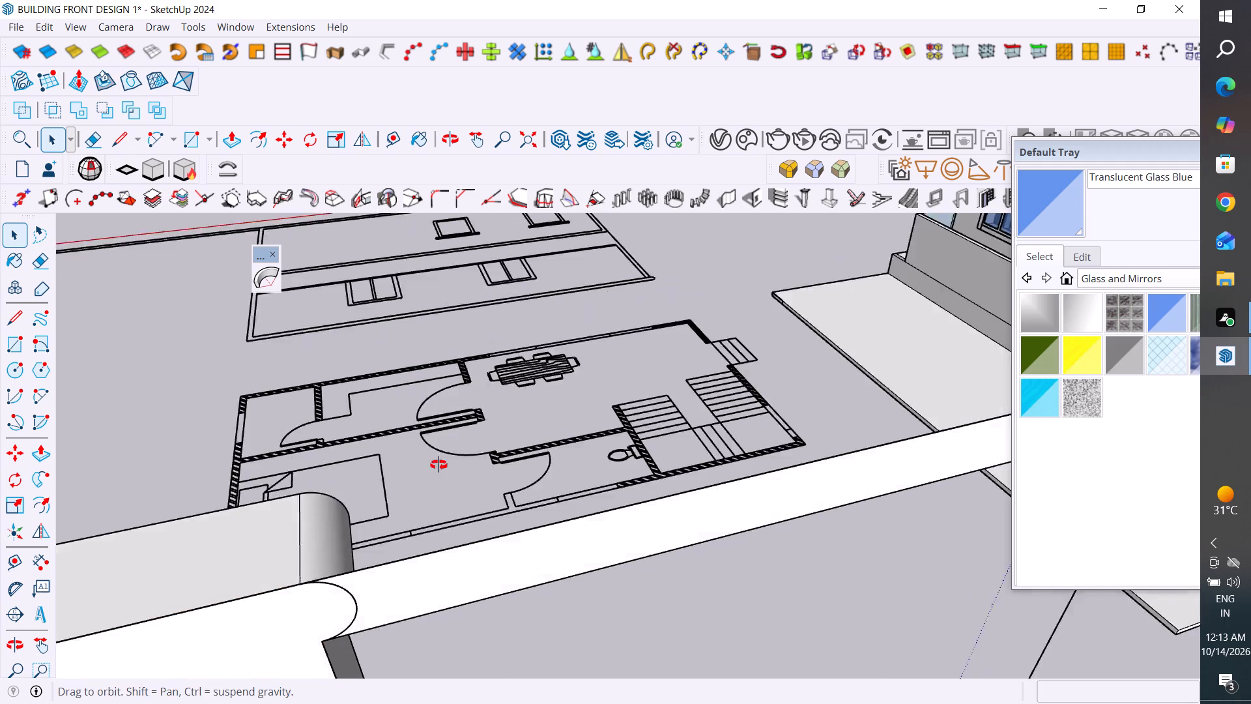
middle_drag(439, 465, 388, 340)
scroll(313, 377, up, 3)
middle_drag(338, 416, 83, 299)
scroll(270, 387, up, 3)
scroll(372, 469, down, 10)
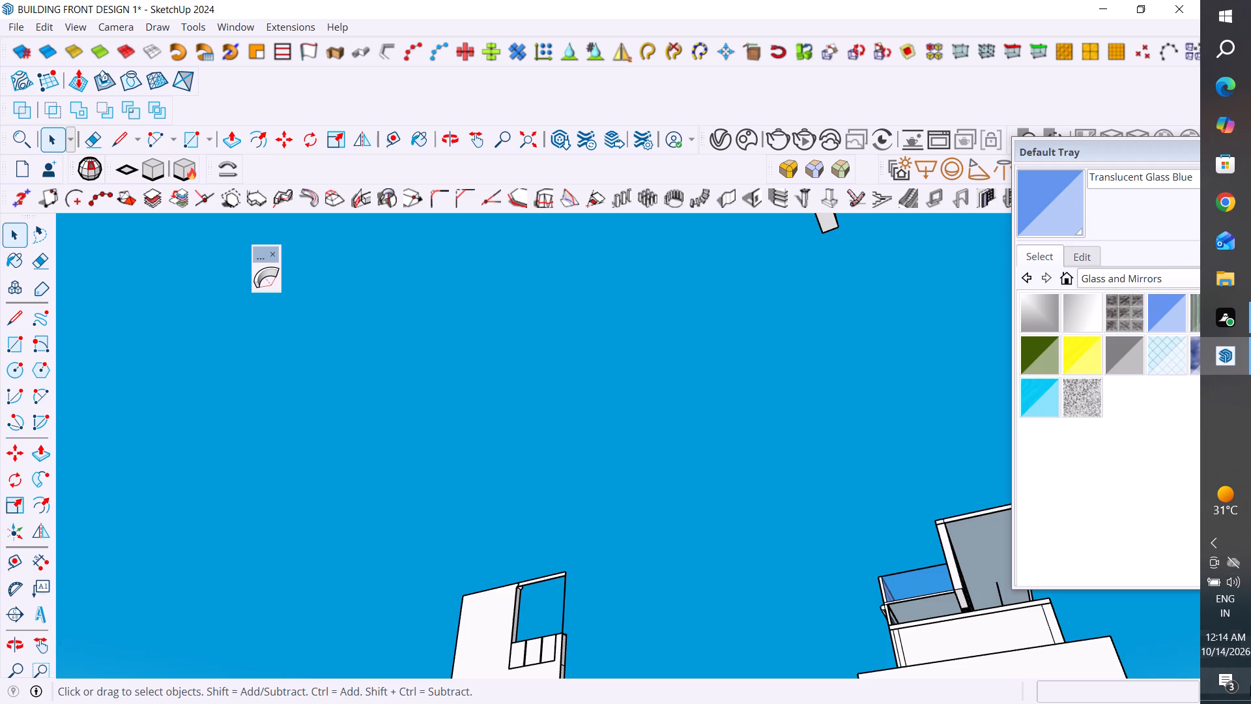
scroll(573, 467, down, 4)
middle_drag(613, 557, 802, 703)
scroll(508, 372, down, 4)
middle_drag(526, 515, 1213, 660)
scroll(802, 532, up, 10)
middle_drag(756, 498, 902, 535)
scroll(869, 491, up, 5)
scroll(795, 476, down, 5)
scroll(766, 421, down, 4)
middle_drag(779, 532, 967, 577)
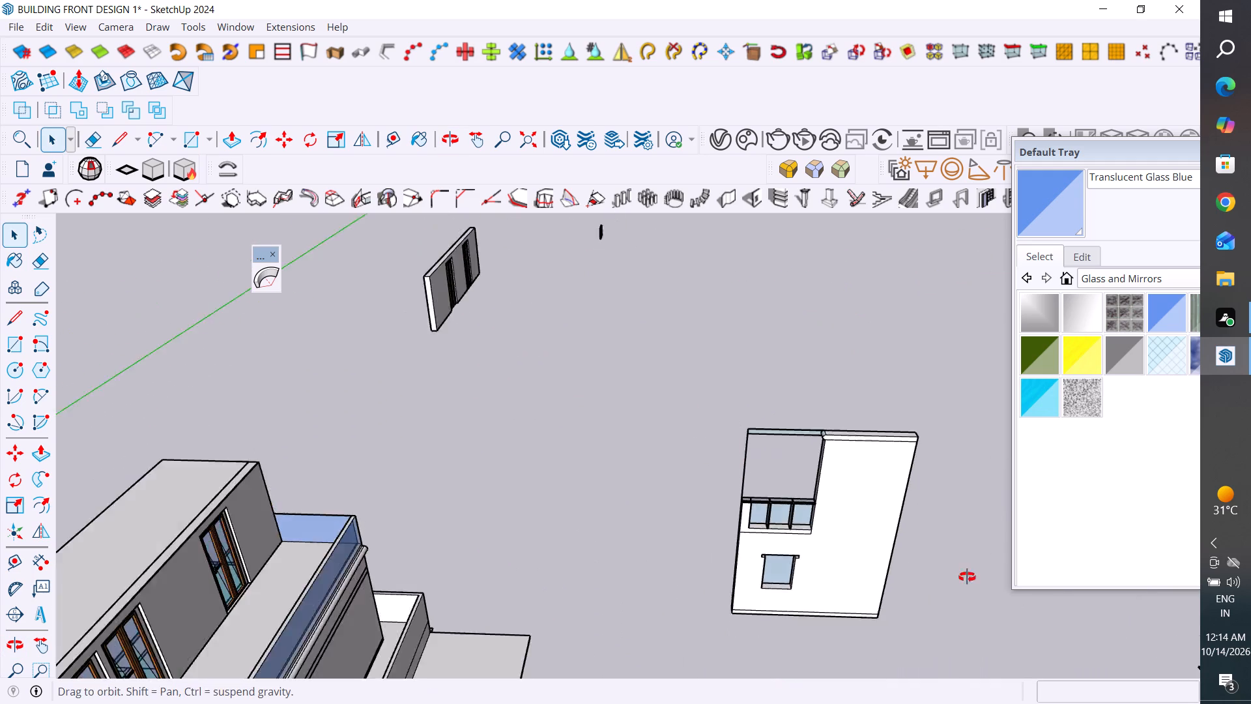
middle_drag(967, 577, 1127, 596)
middle_drag(571, 546, 1044, 547)
scroll(750, 409, down, 5)
scroll(776, 280, up, 2)
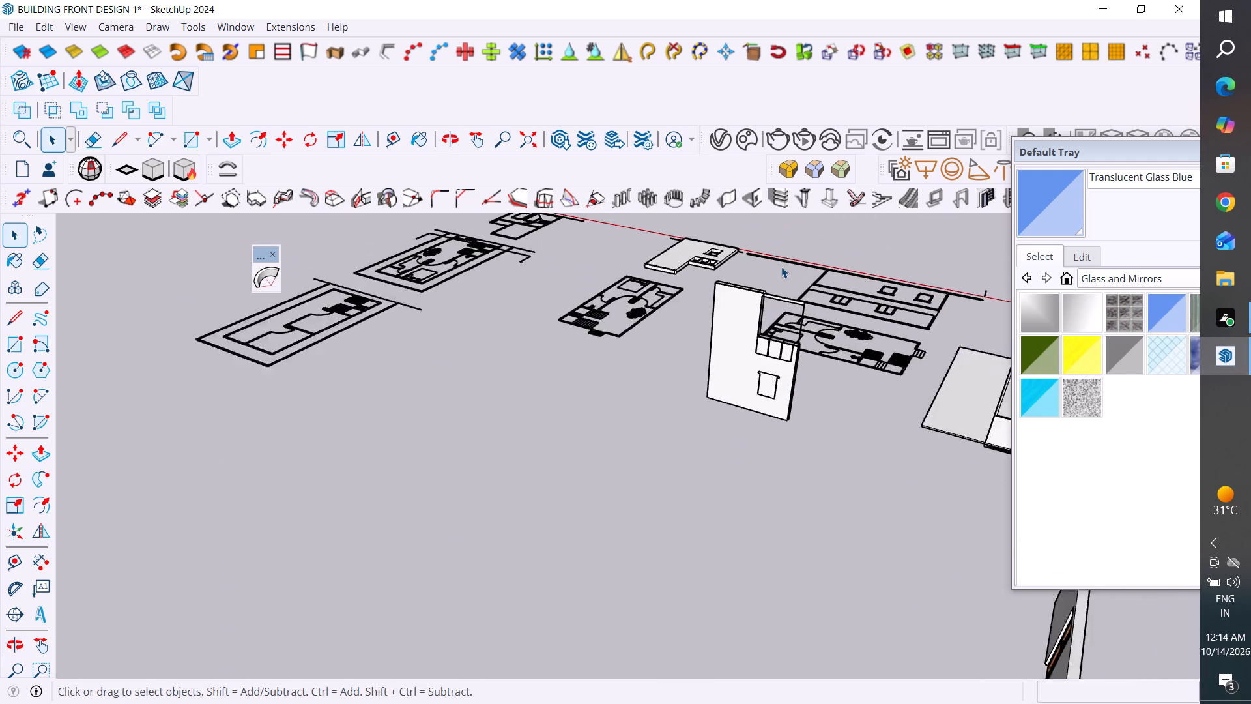
scroll(781, 267, up, 8)
Draw a 36" by 48" rectangle over the window opening outline on the side wall's face.
click(739, 521)
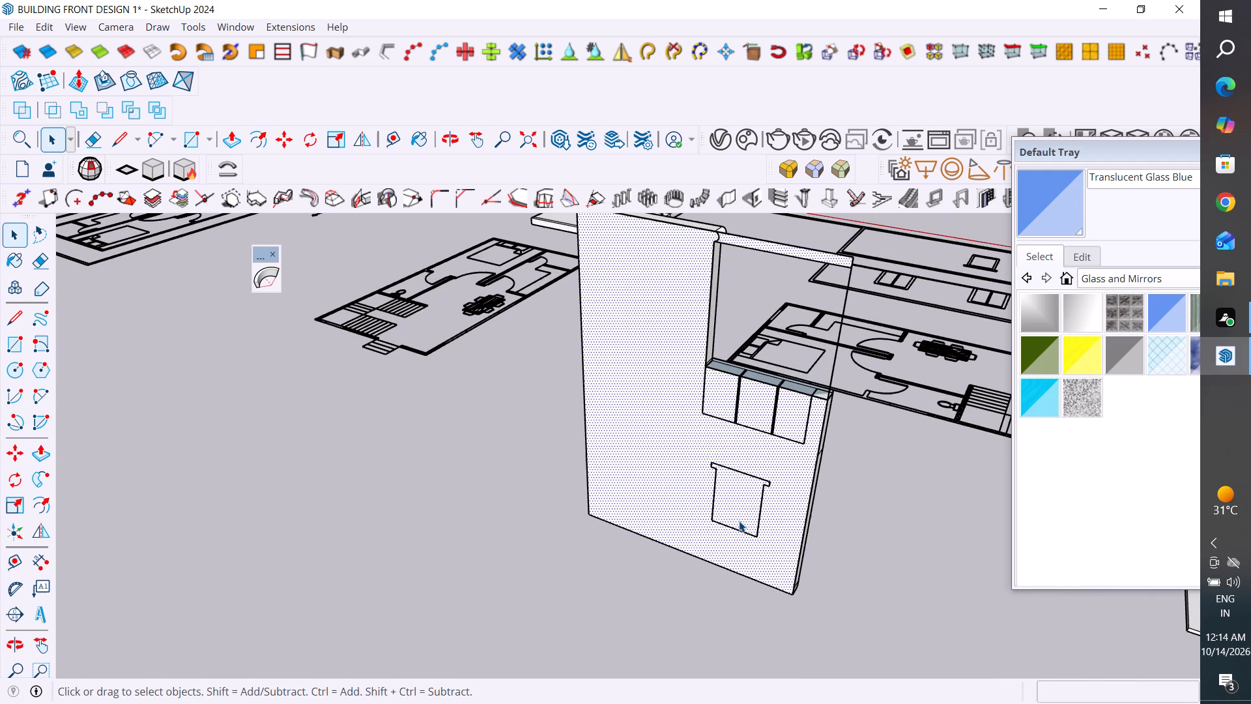
click(729, 511)
click(736, 500)
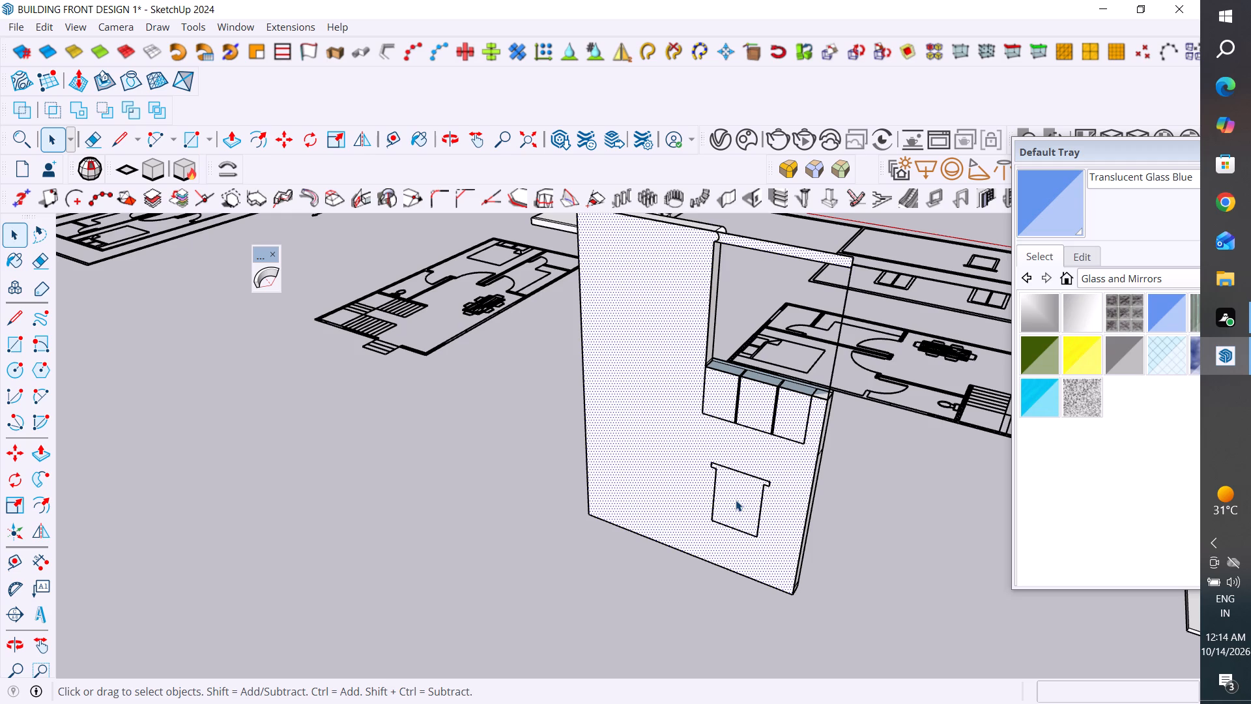
click(715, 402)
middle_drag(771, 411, 833, 356)
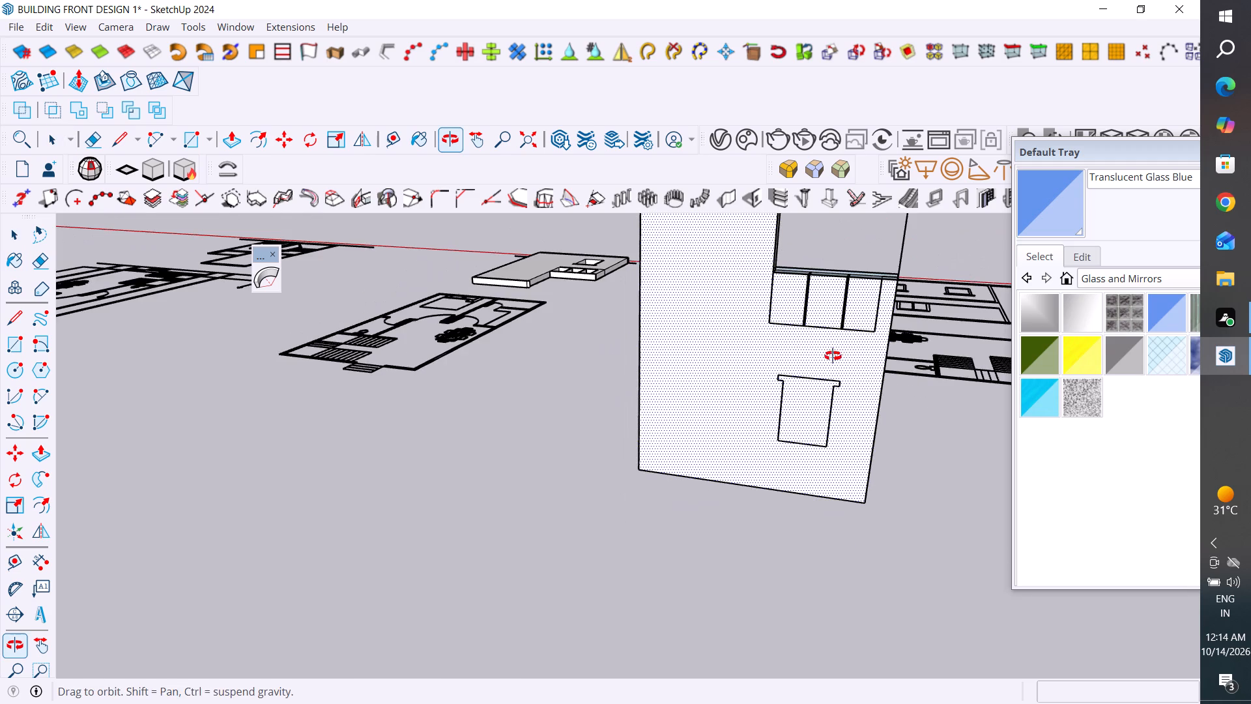
middle_drag(833, 356, 832, 356)
click(16, 353)
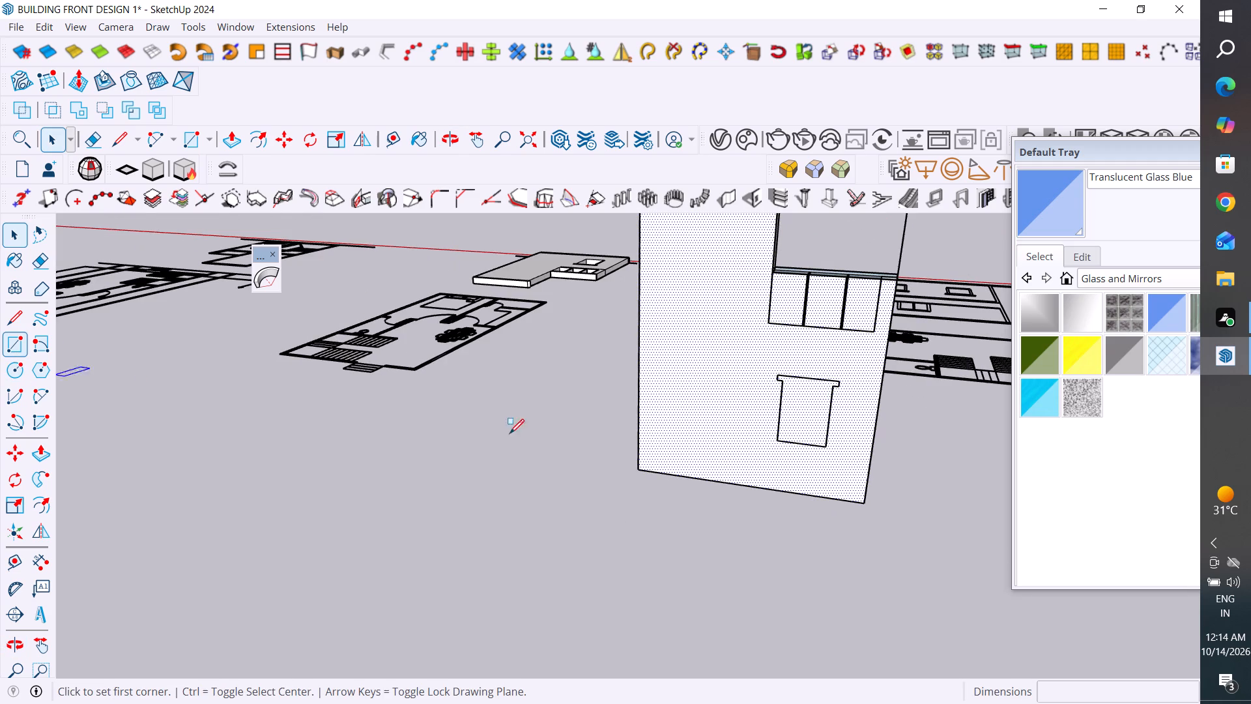
scroll(803, 411, up, 3)
click(835, 456)
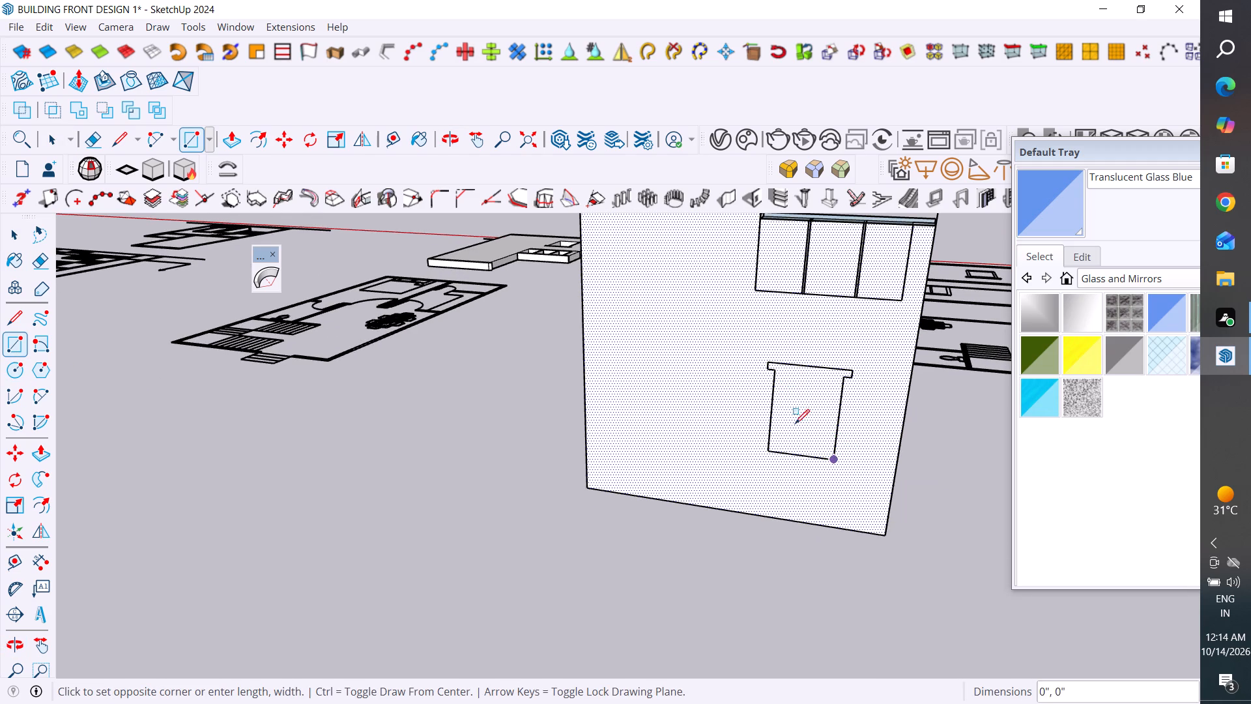
click(777, 373)
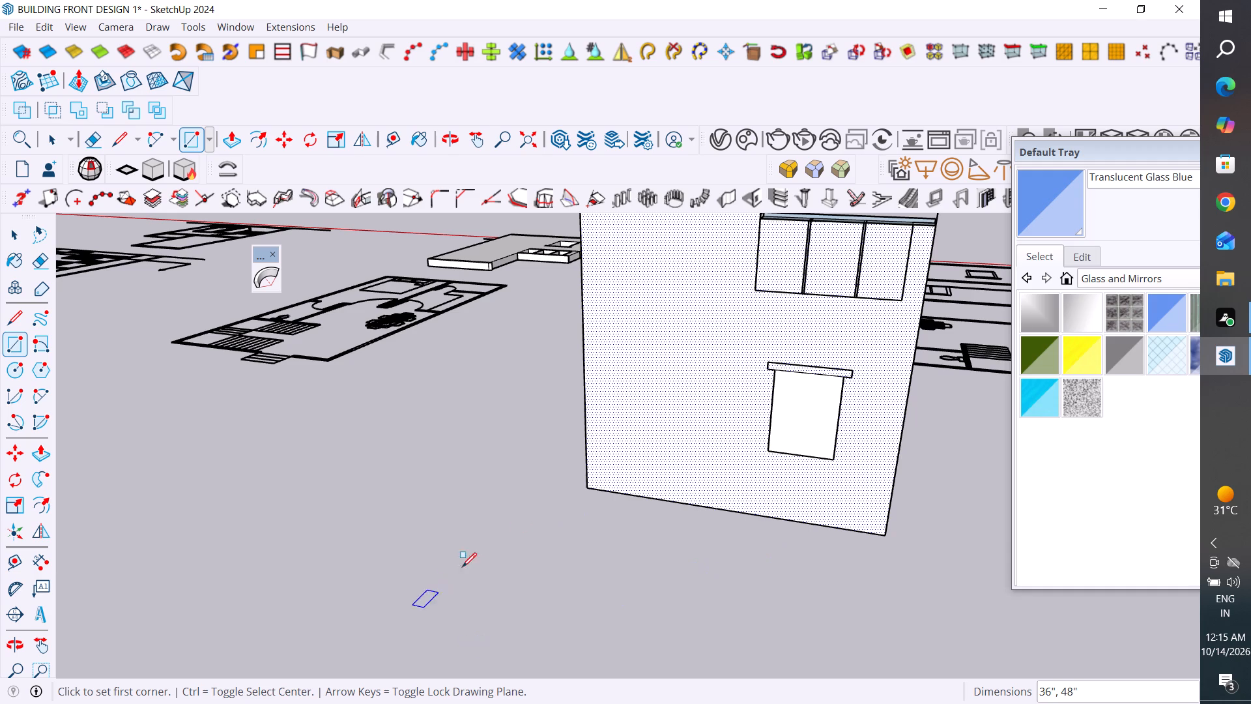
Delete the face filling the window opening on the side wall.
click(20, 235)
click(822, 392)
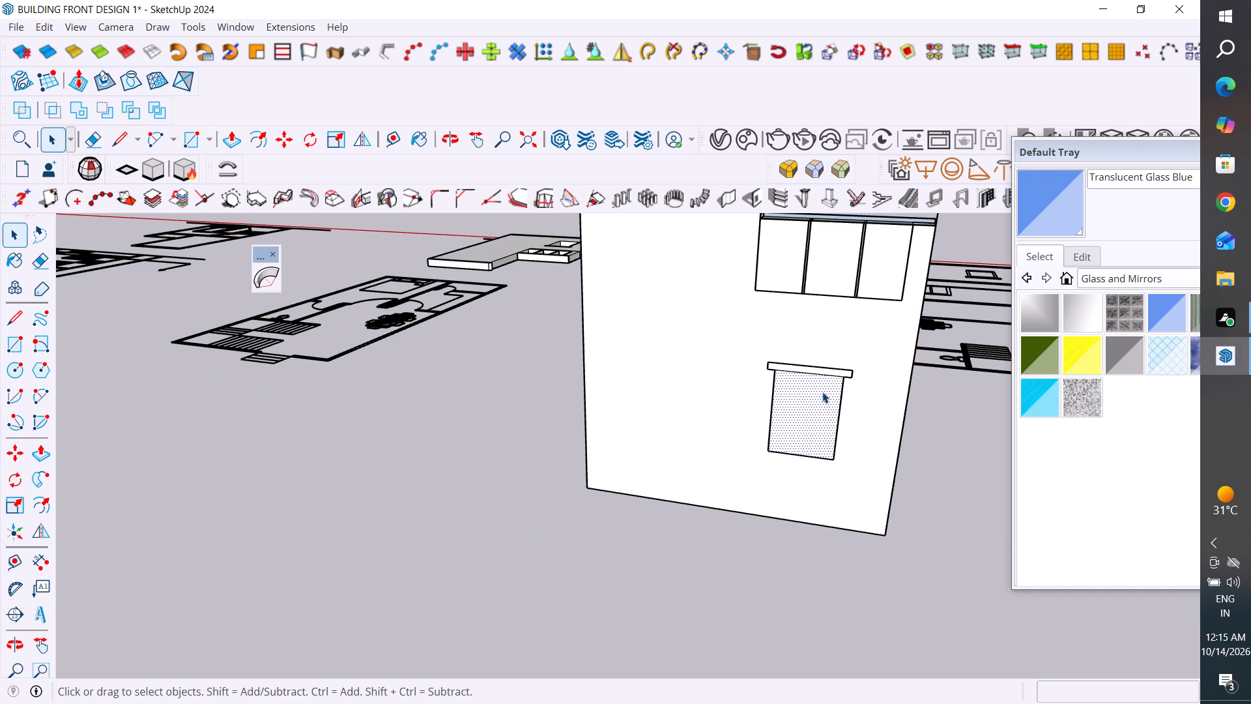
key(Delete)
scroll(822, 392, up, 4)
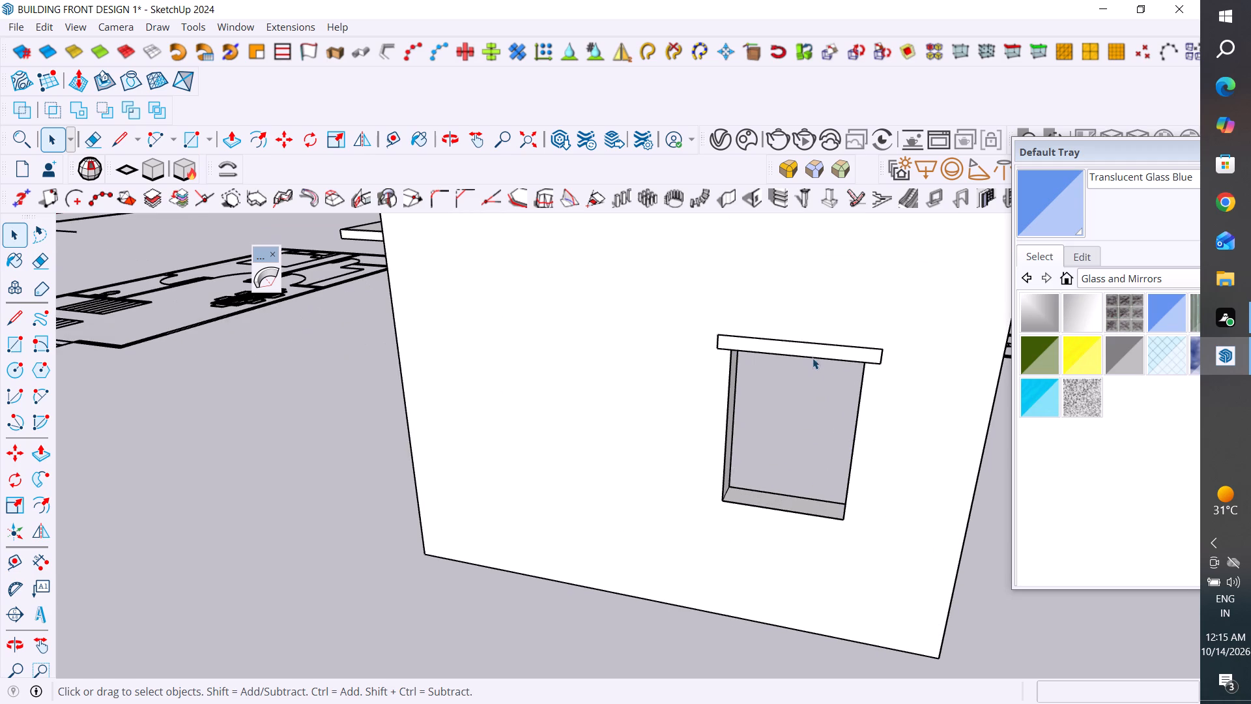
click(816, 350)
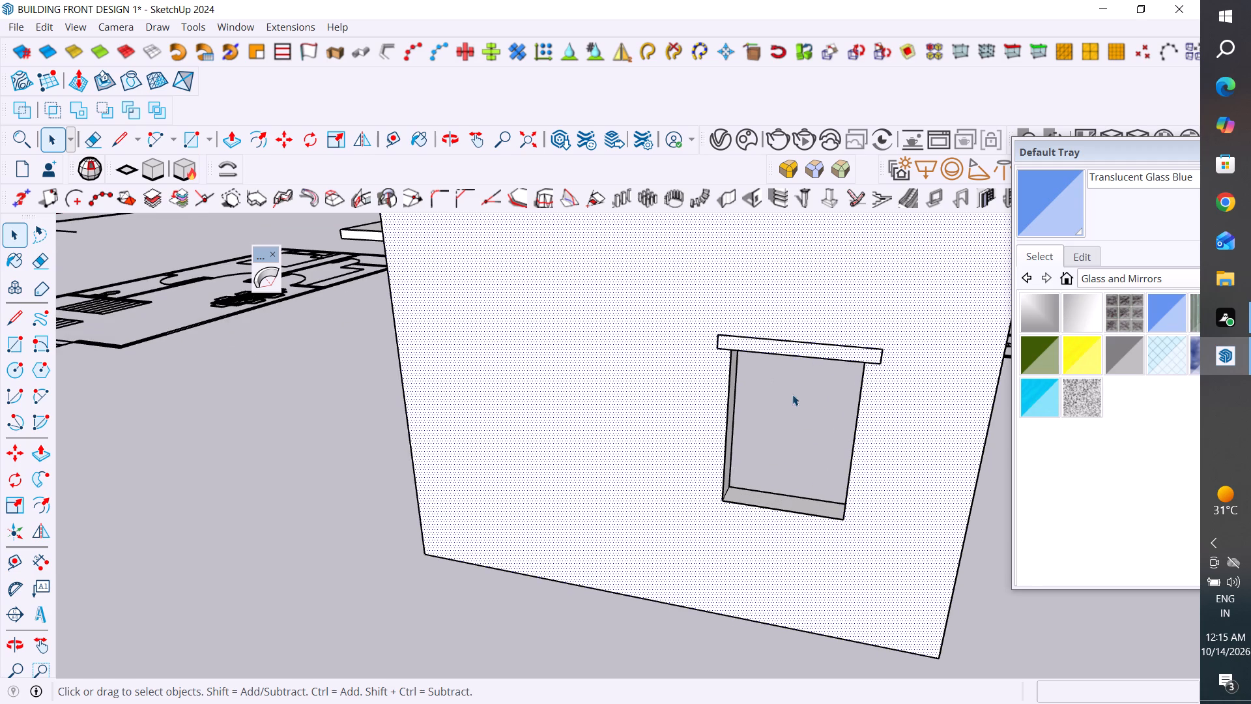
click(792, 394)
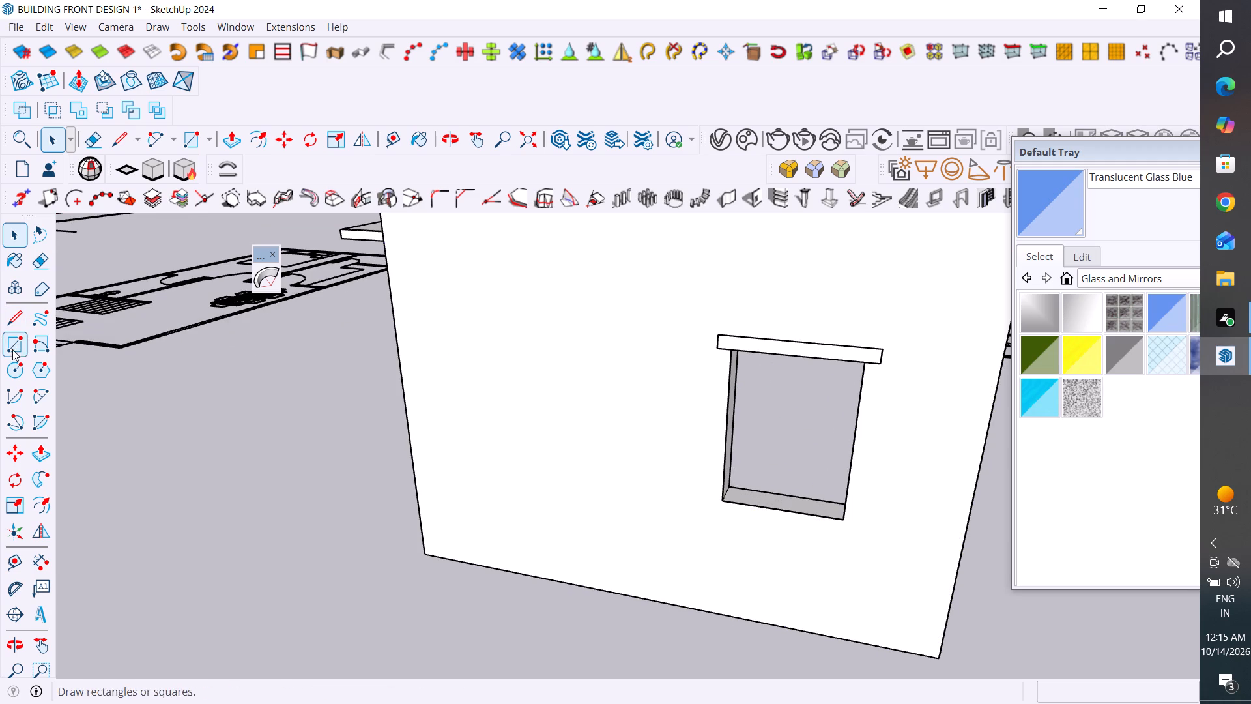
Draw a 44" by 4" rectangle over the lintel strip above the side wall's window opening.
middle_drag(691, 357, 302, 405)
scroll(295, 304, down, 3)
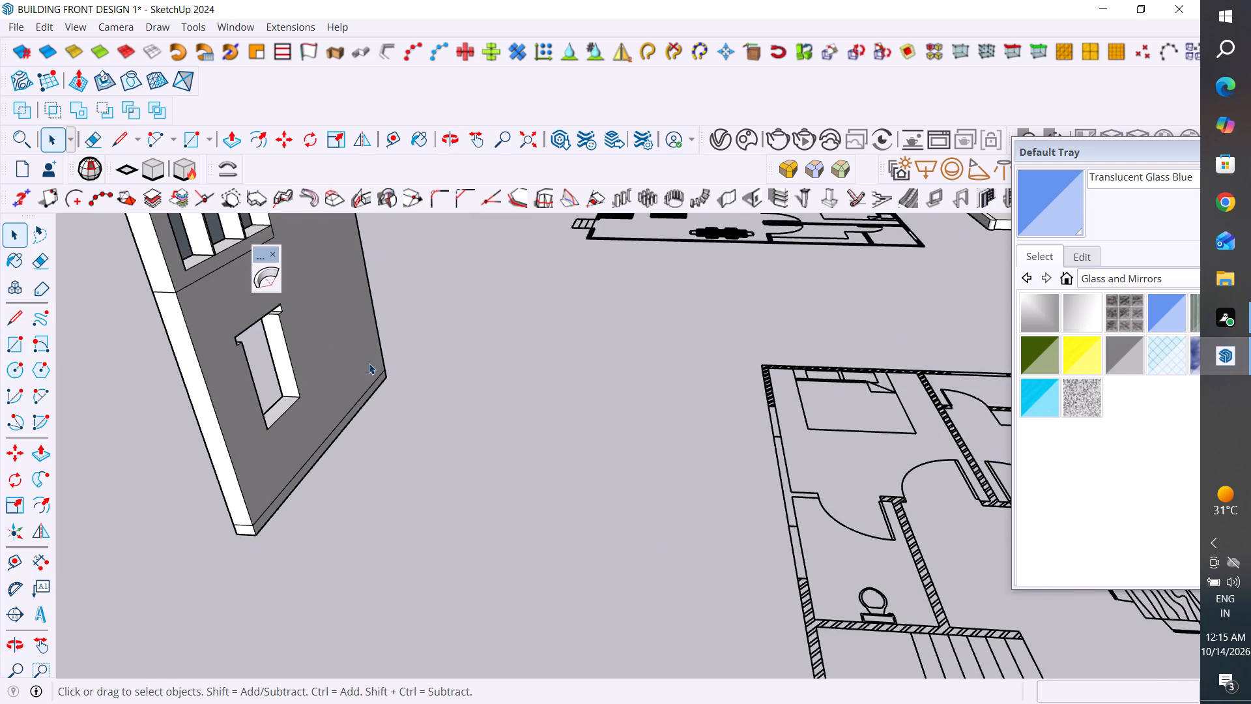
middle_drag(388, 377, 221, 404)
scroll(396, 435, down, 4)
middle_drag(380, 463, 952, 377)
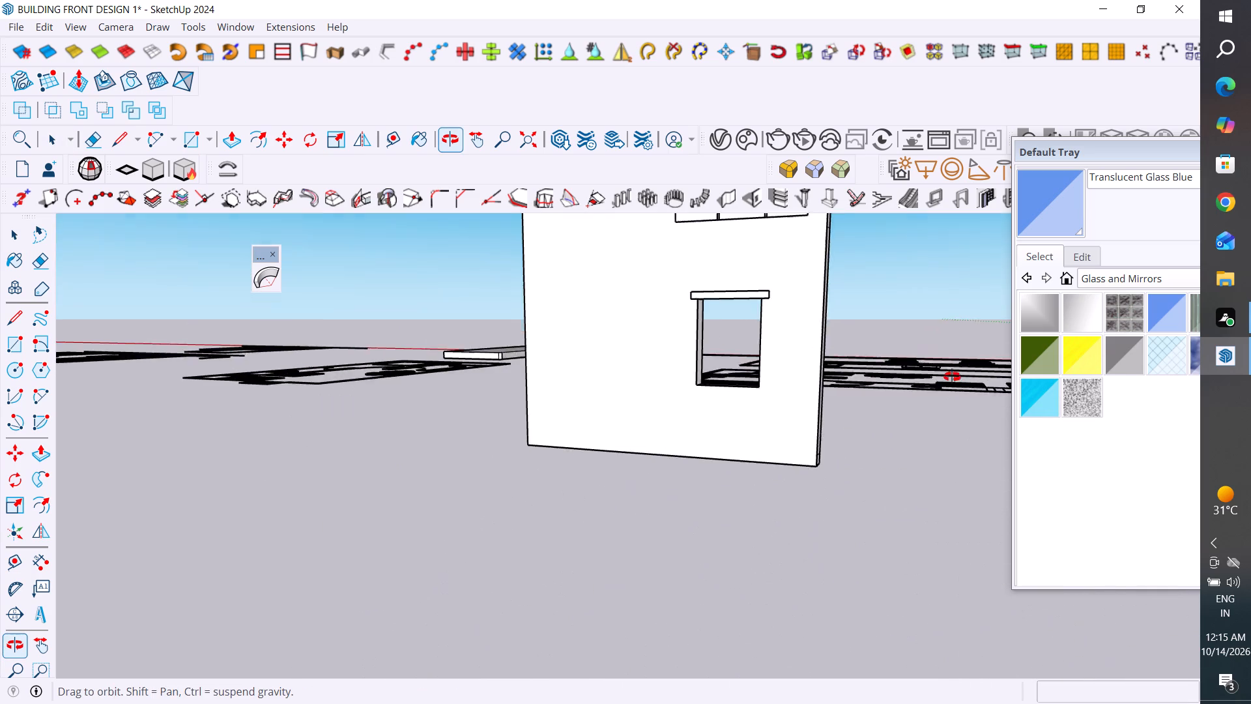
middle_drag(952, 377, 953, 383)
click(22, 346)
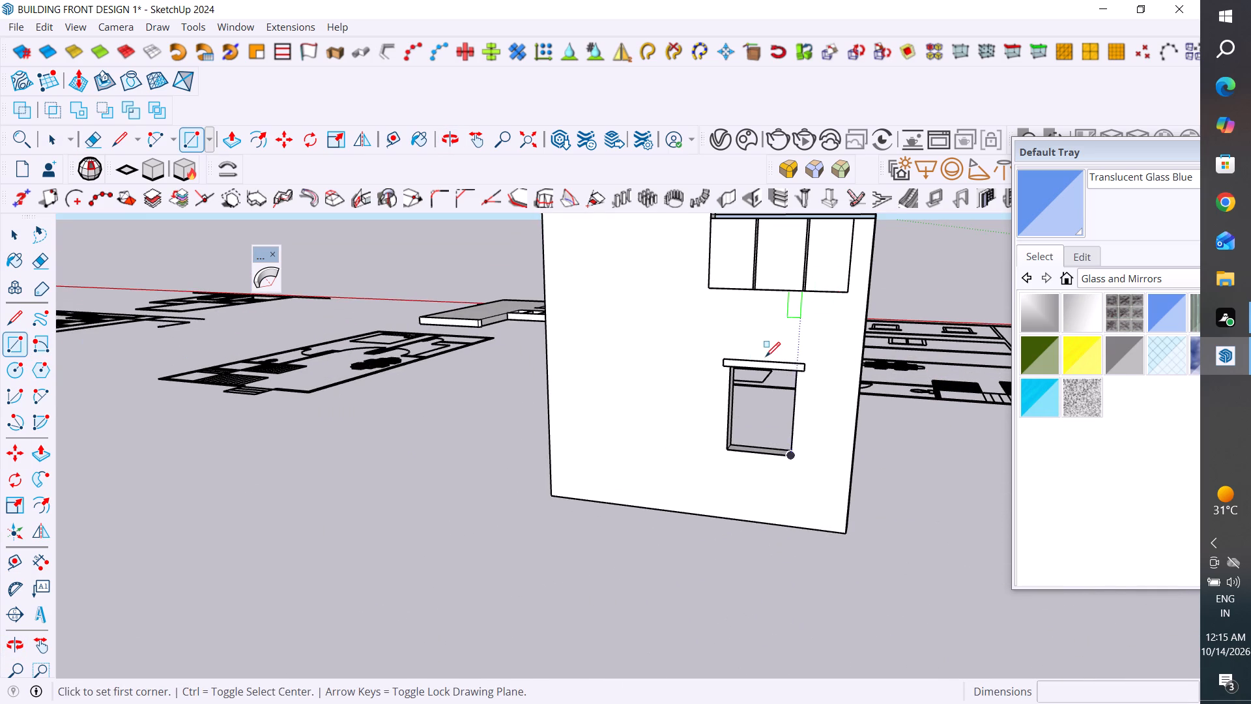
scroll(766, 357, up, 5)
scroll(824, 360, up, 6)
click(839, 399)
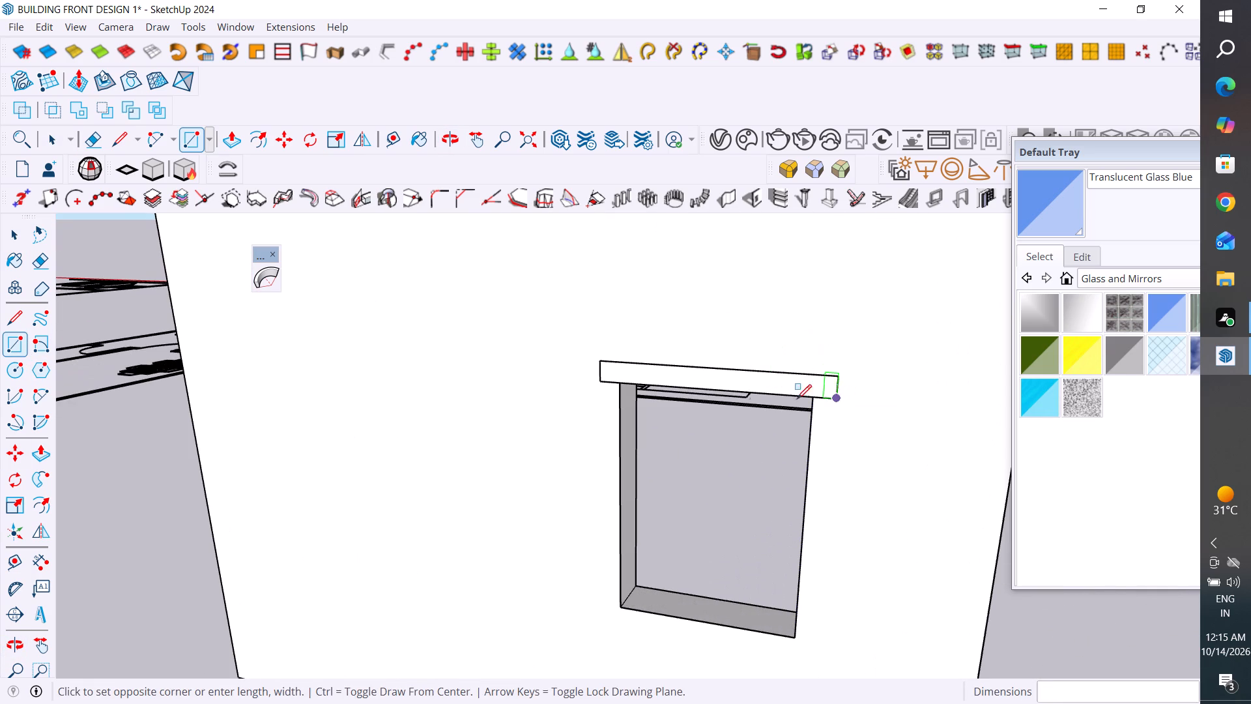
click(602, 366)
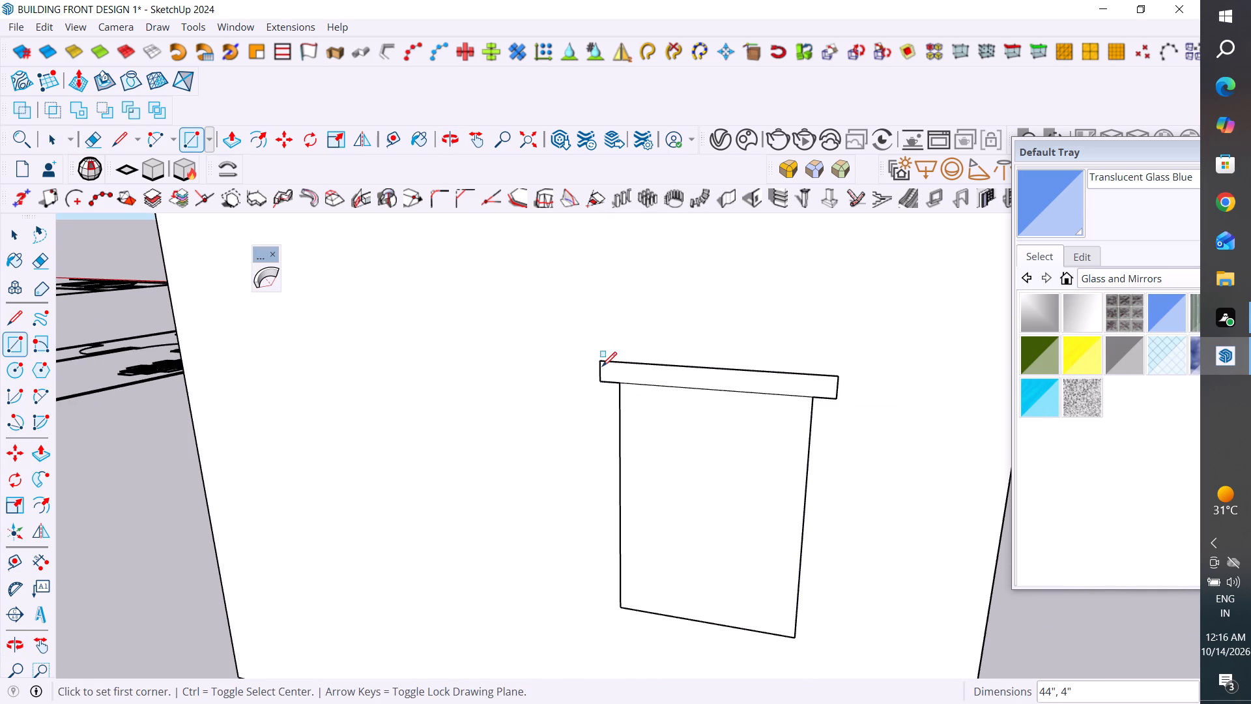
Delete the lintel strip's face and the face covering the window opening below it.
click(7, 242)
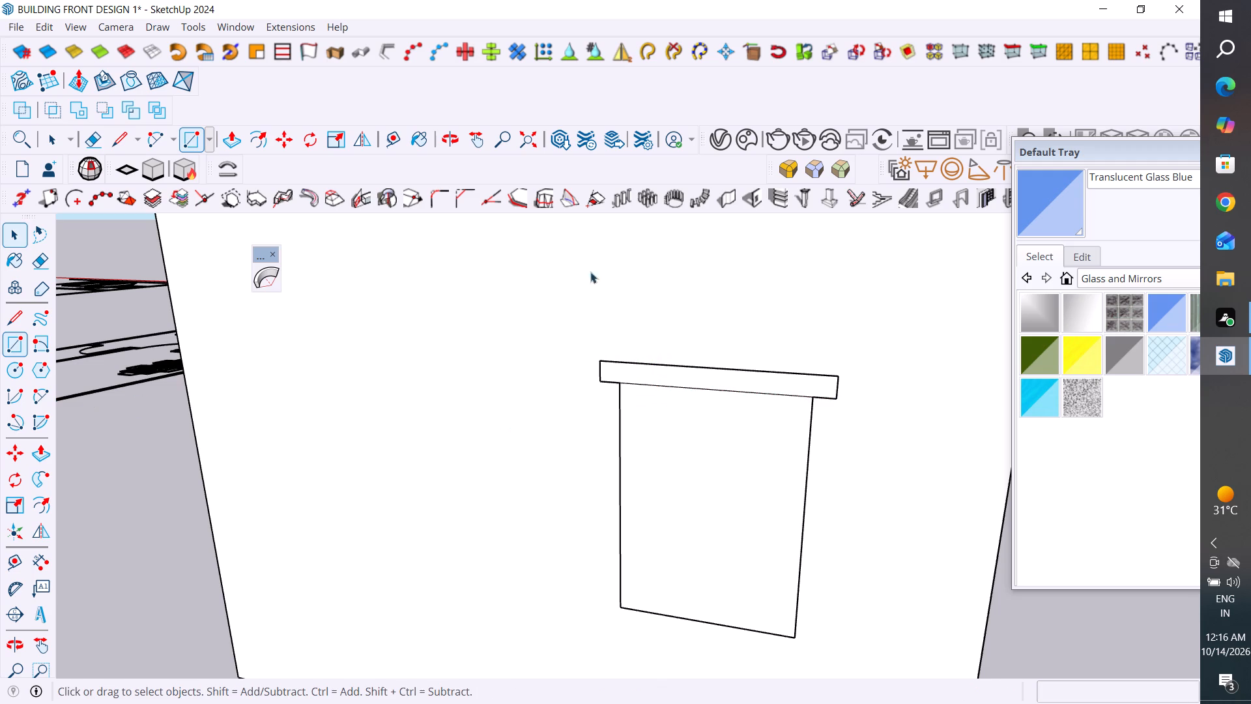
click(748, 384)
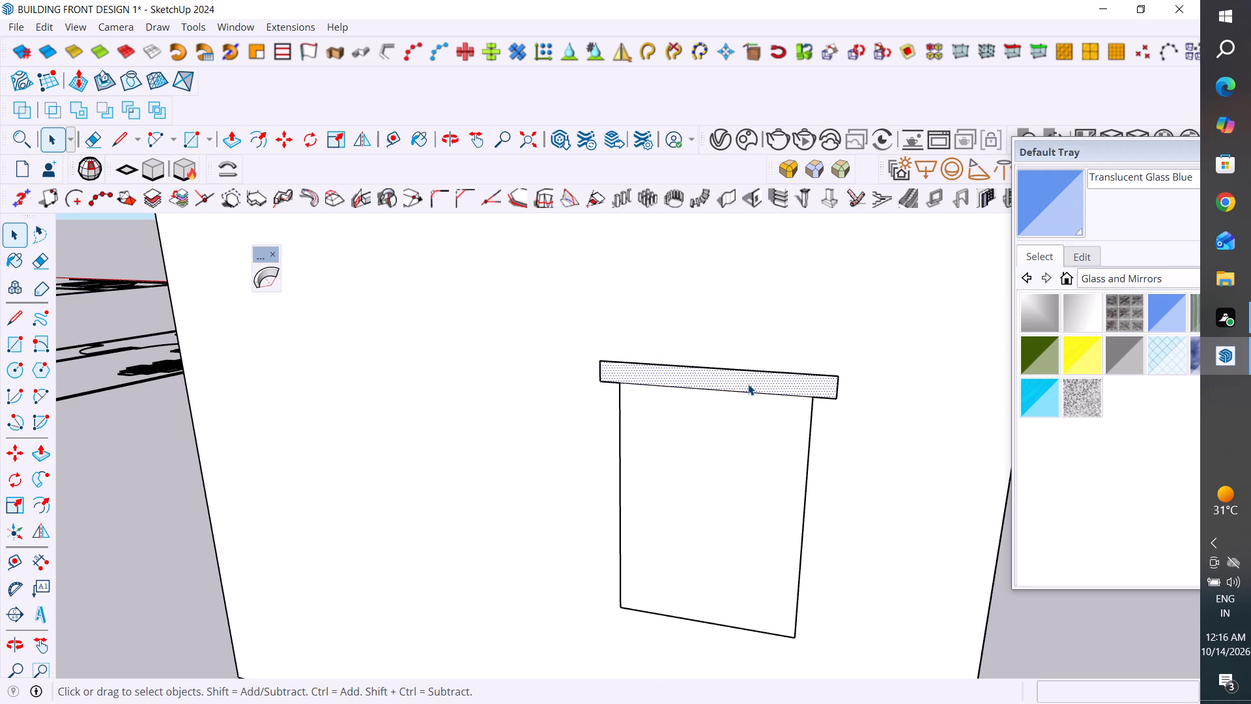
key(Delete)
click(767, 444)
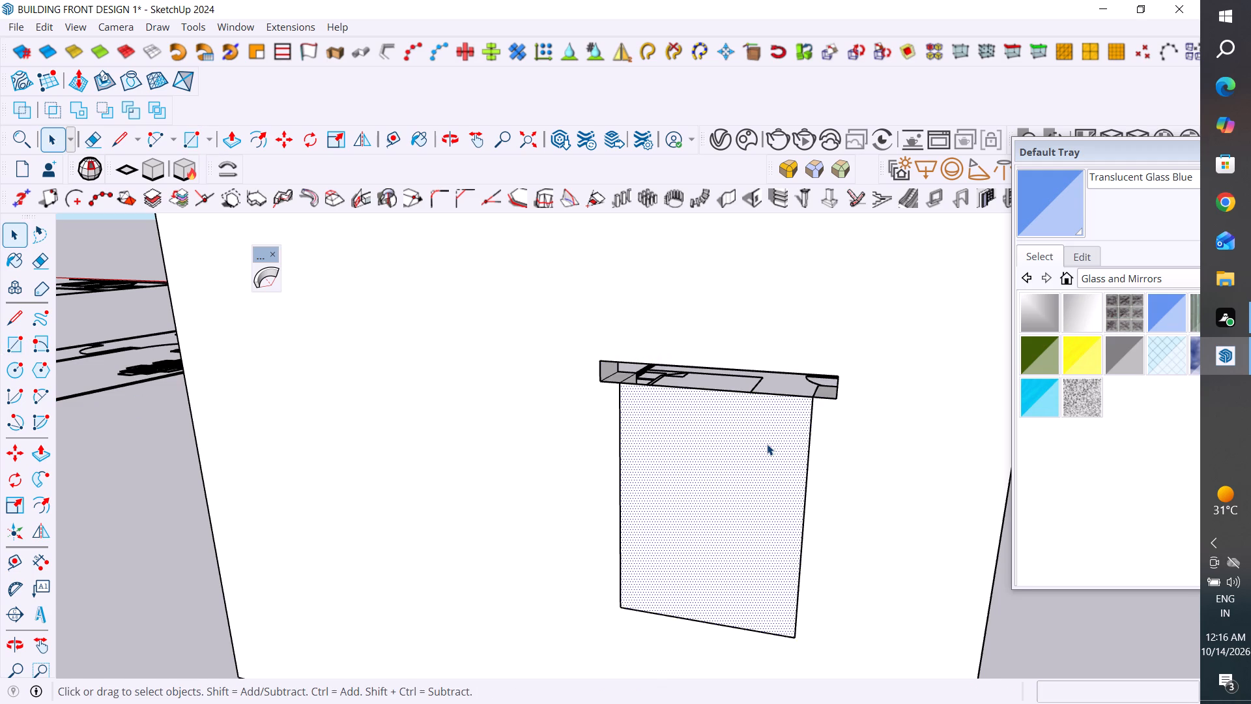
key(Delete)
Draw a vertical line about 6" long between the two ends of the half-circle arc at the parapet's end.
scroll(730, 516, down, 13)
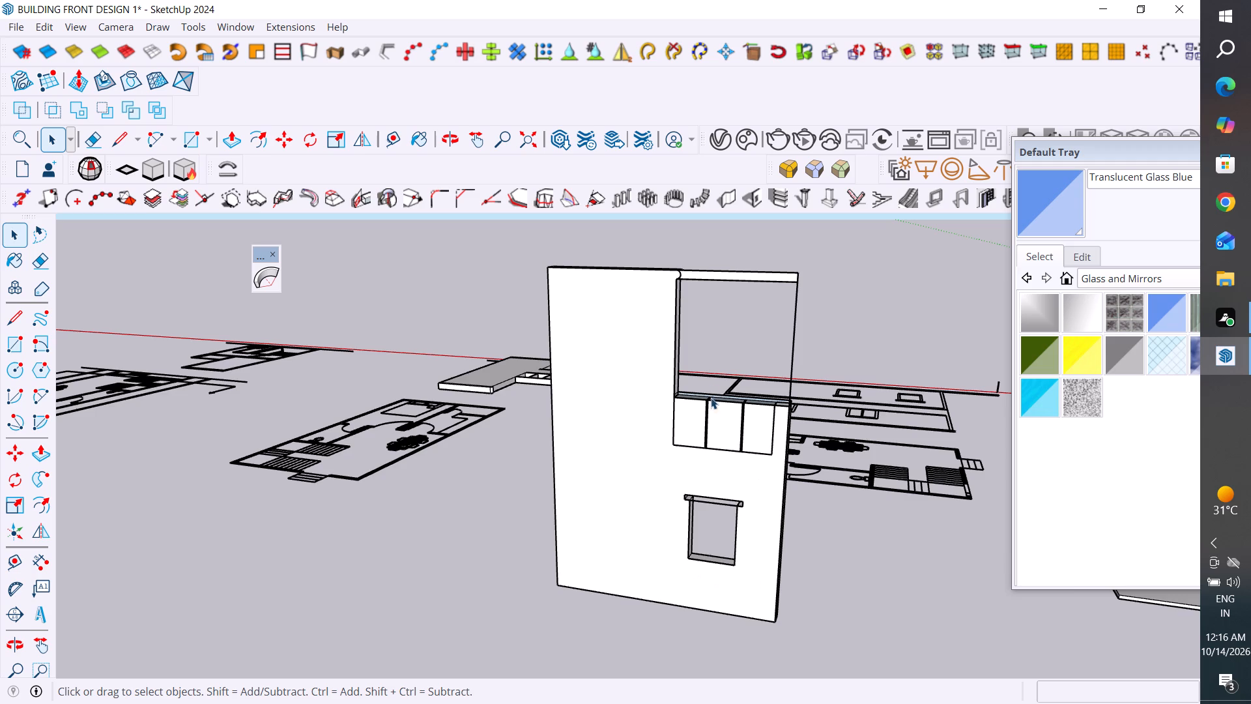
scroll(732, 278, up, 6)
middle_drag(673, 281, 746, 279)
scroll(756, 244, up, 4)
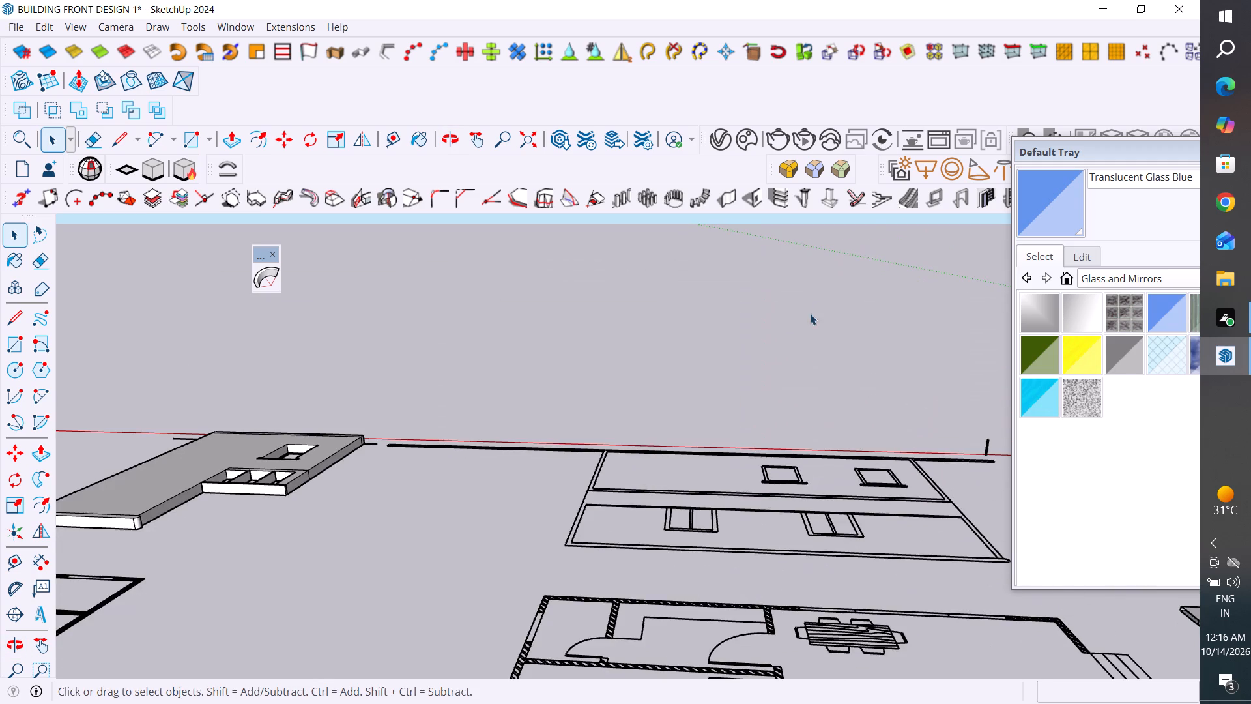
scroll(766, 339, down, 4)
middle_drag(766, 344, 730, 295)
scroll(728, 285, up, 4)
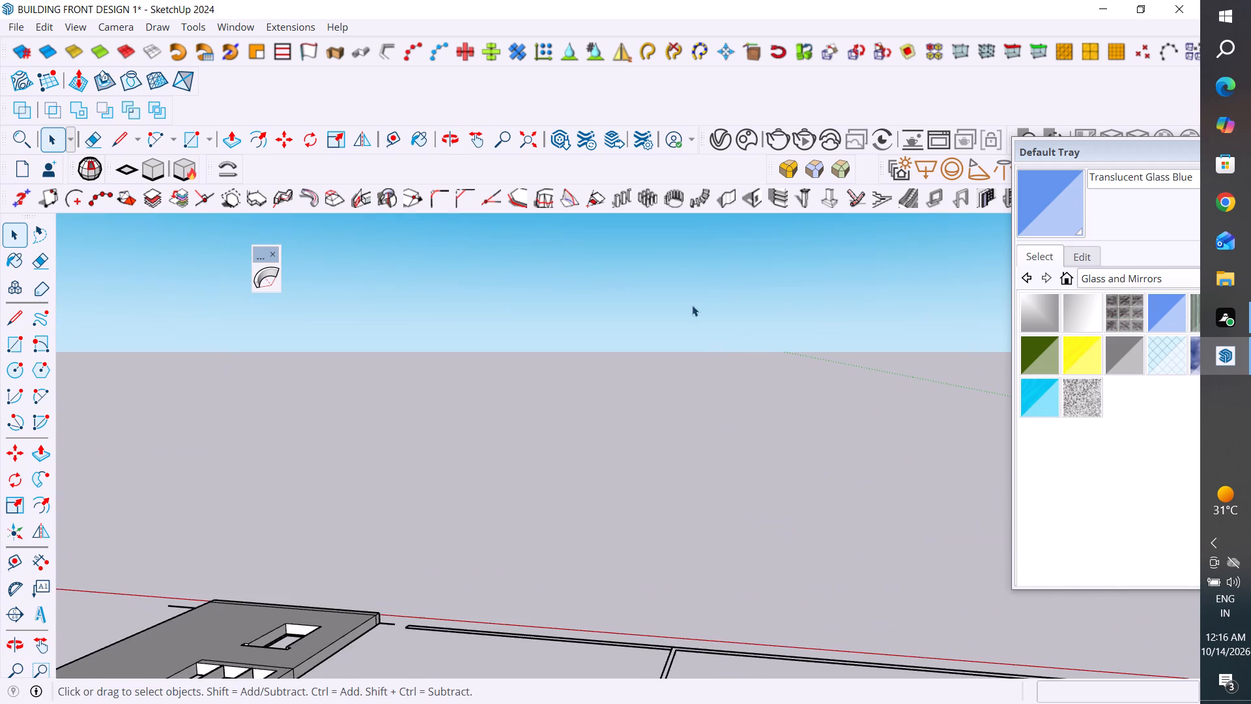
scroll(756, 292, down, 2)
scroll(719, 365, down, 3)
middle_drag(727, 366, 736, 340)
scroll(740, 314, up, 5)
scroll(734, 306, down, 3)
scroll(743, 319, up, 1)
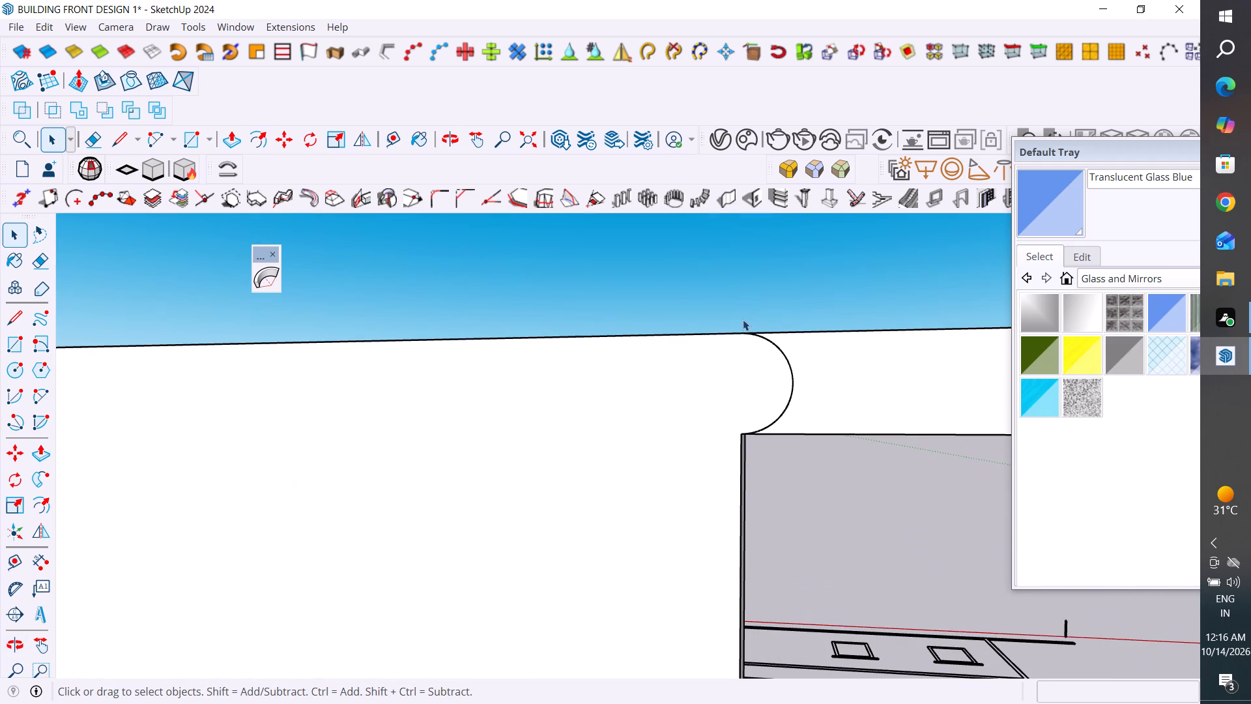
click(16, 323)
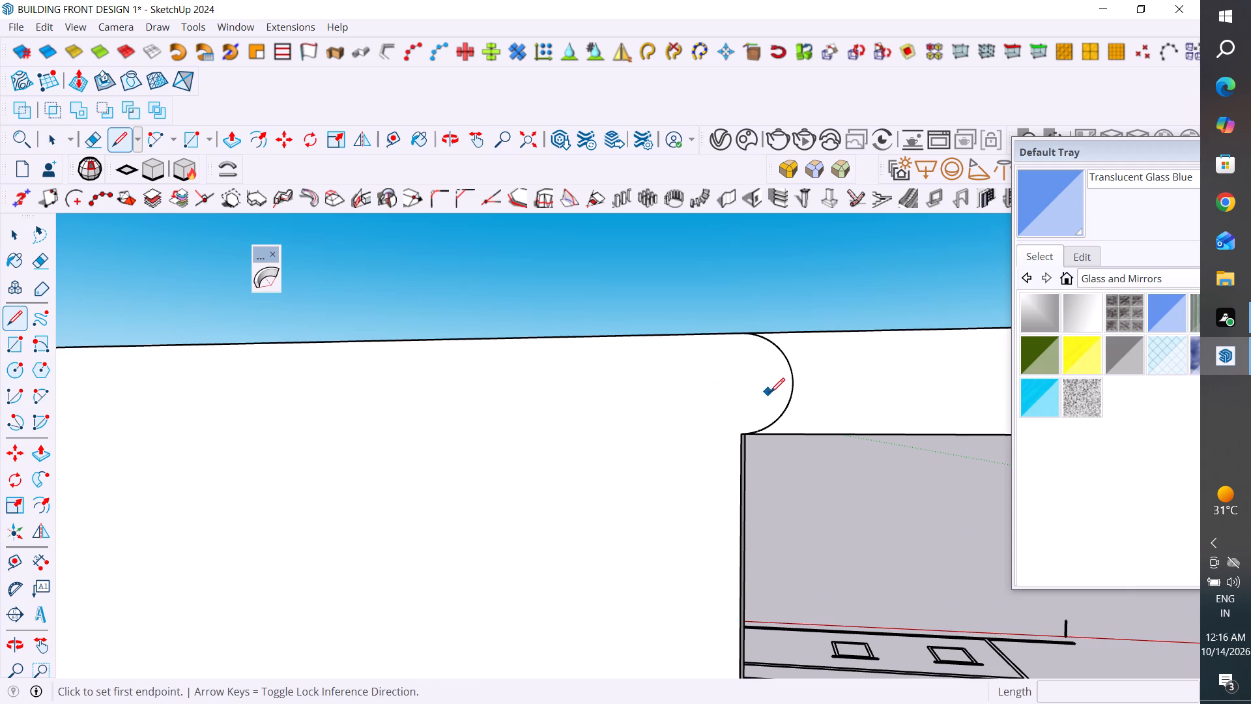
click(741, 437)
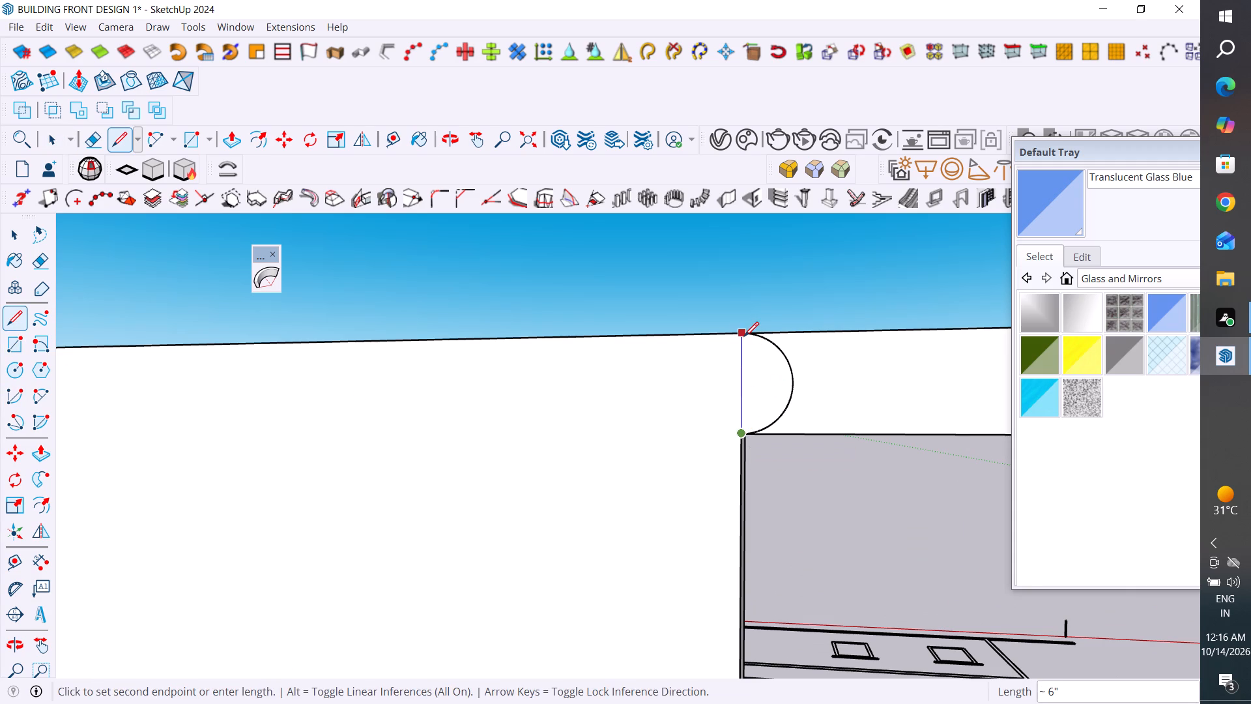
click(743, 336)
Draw a two-point arc with a bulge of about 3" over the existing half circle at the parapet's end.
click(7, 236)
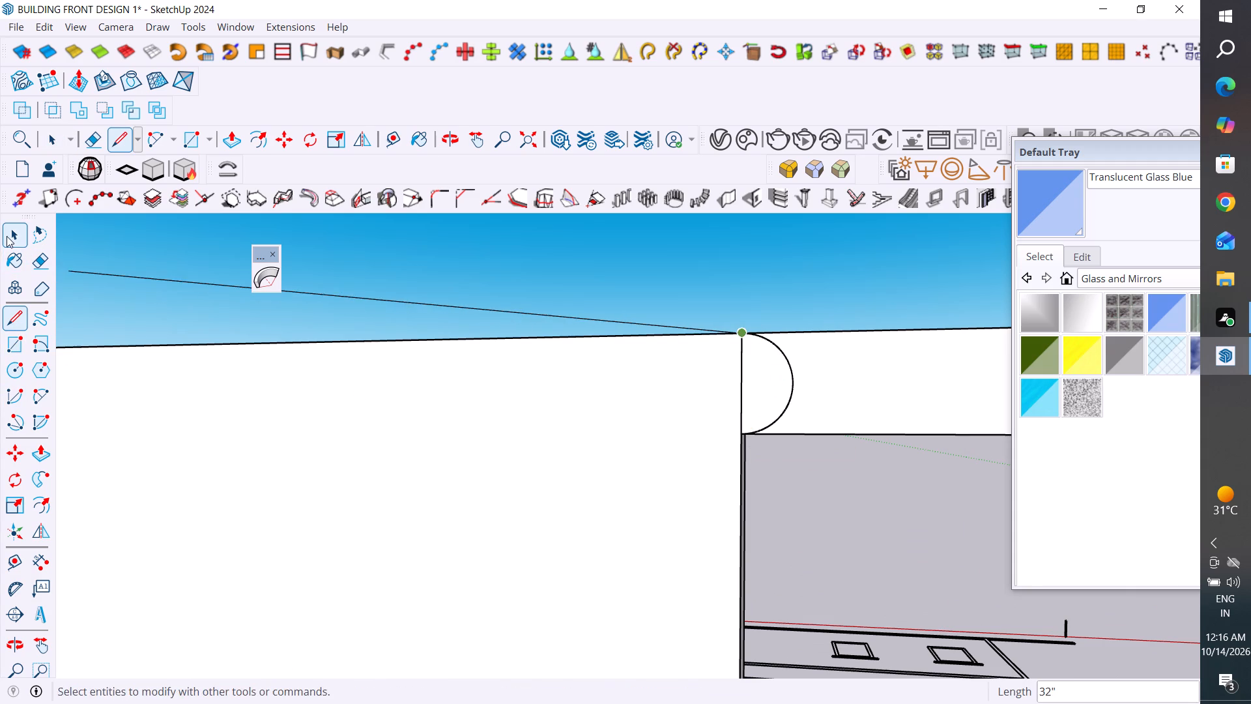
click(44, 398)
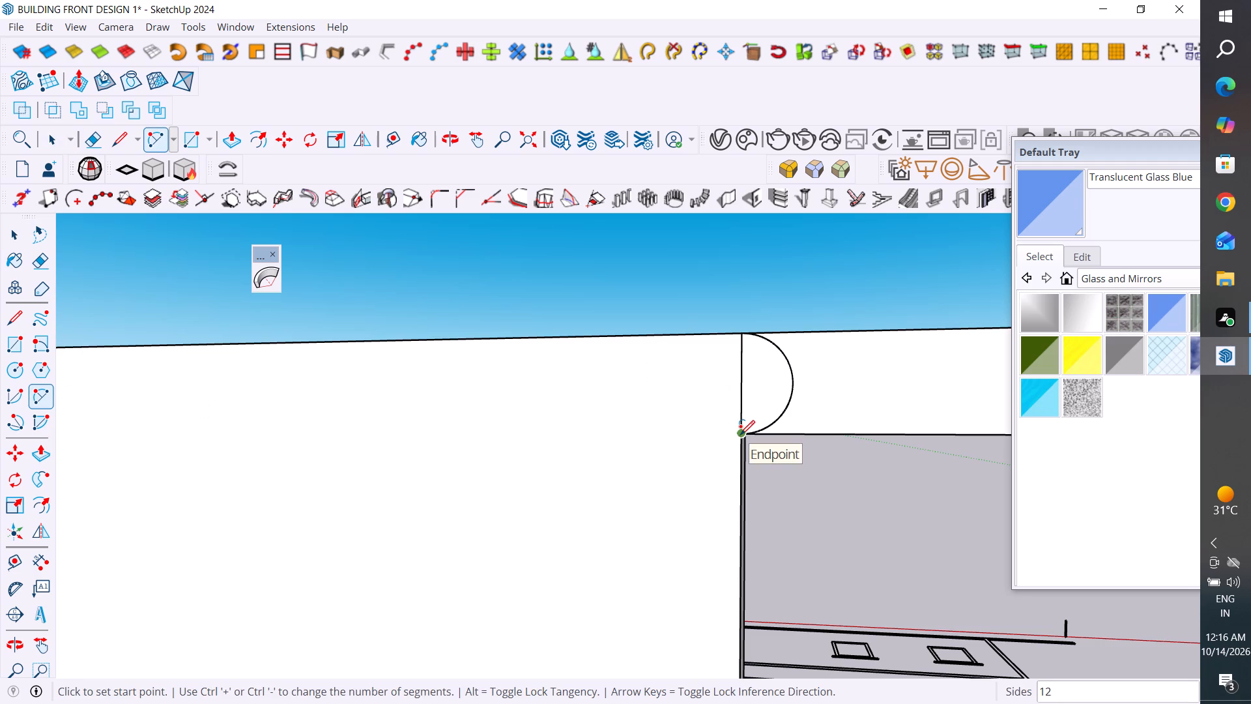
click(740, 435)
click(740, 334)
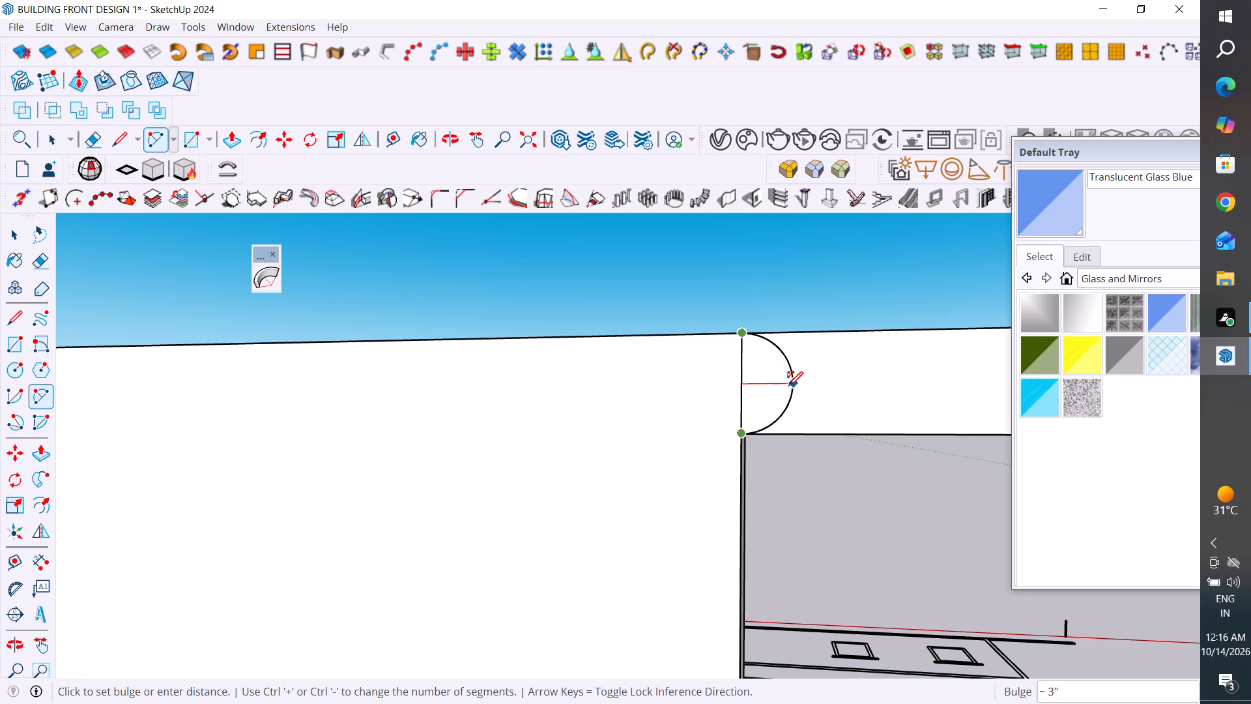
click(790, 385)
click(22, 229)
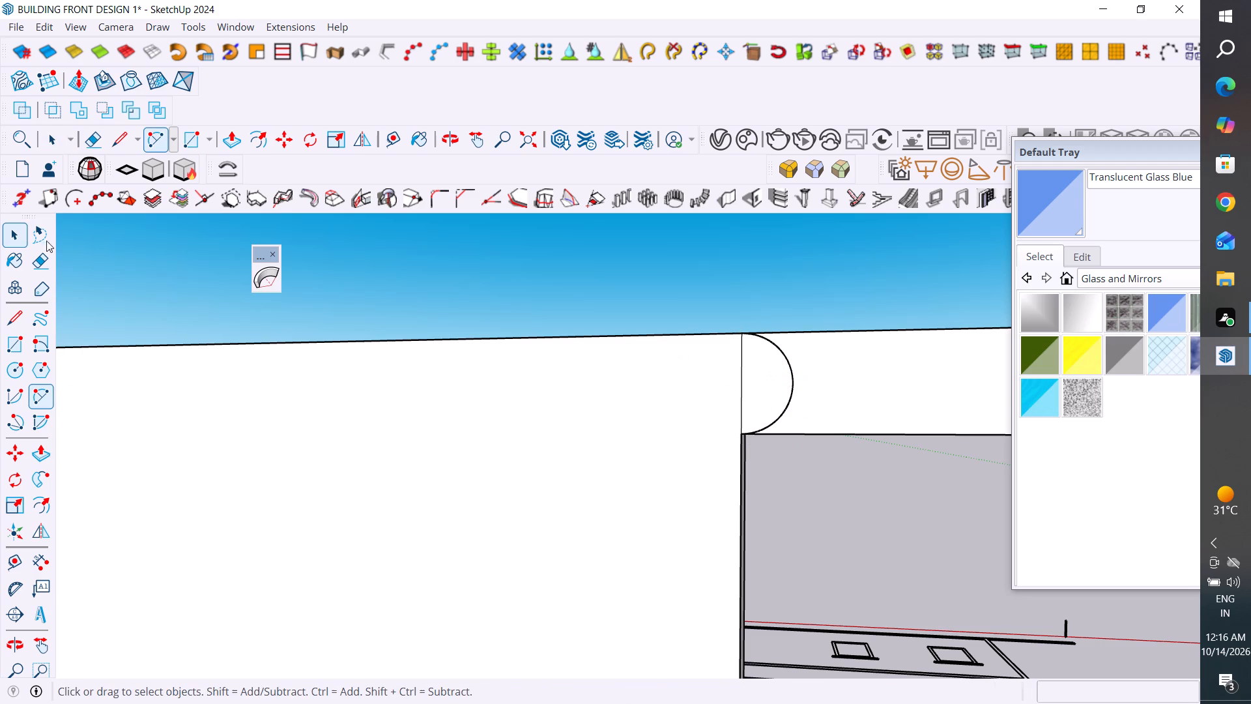
Delete the side wall's front face together with its connected strip above the void, keeping the half-round face.
click(859, 370)
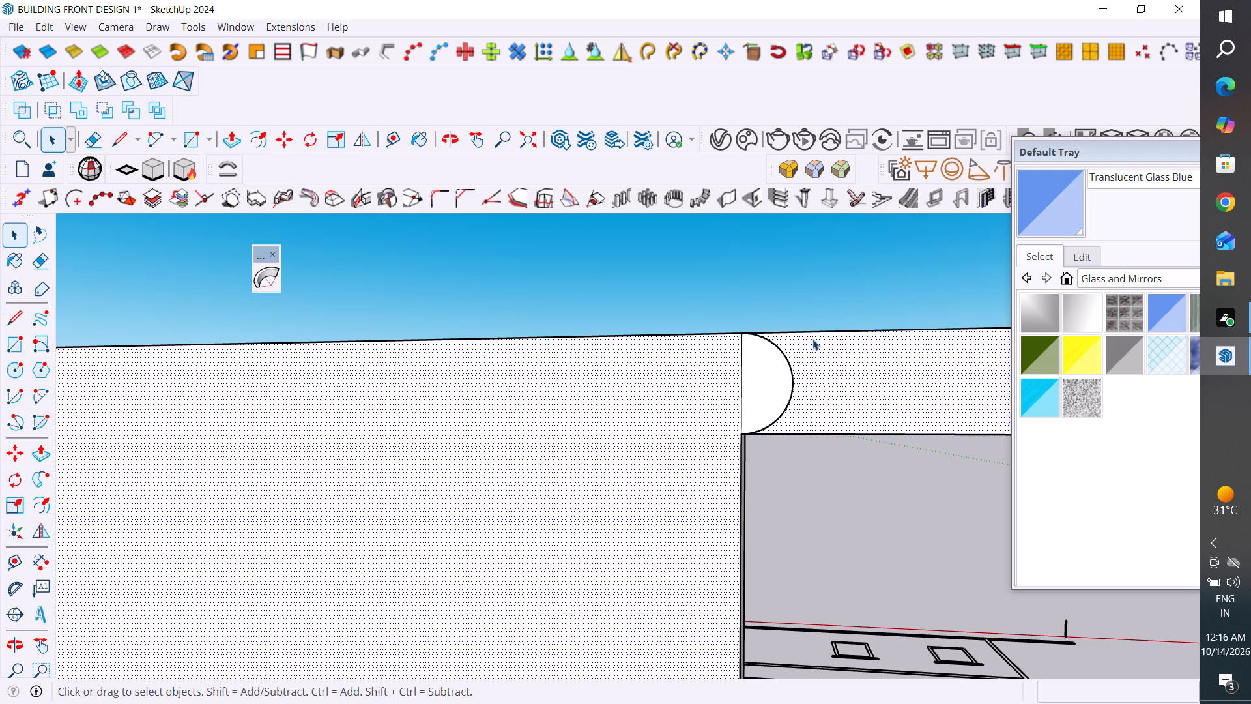
click(796, 295)
click(830, 367)
key(Delete)
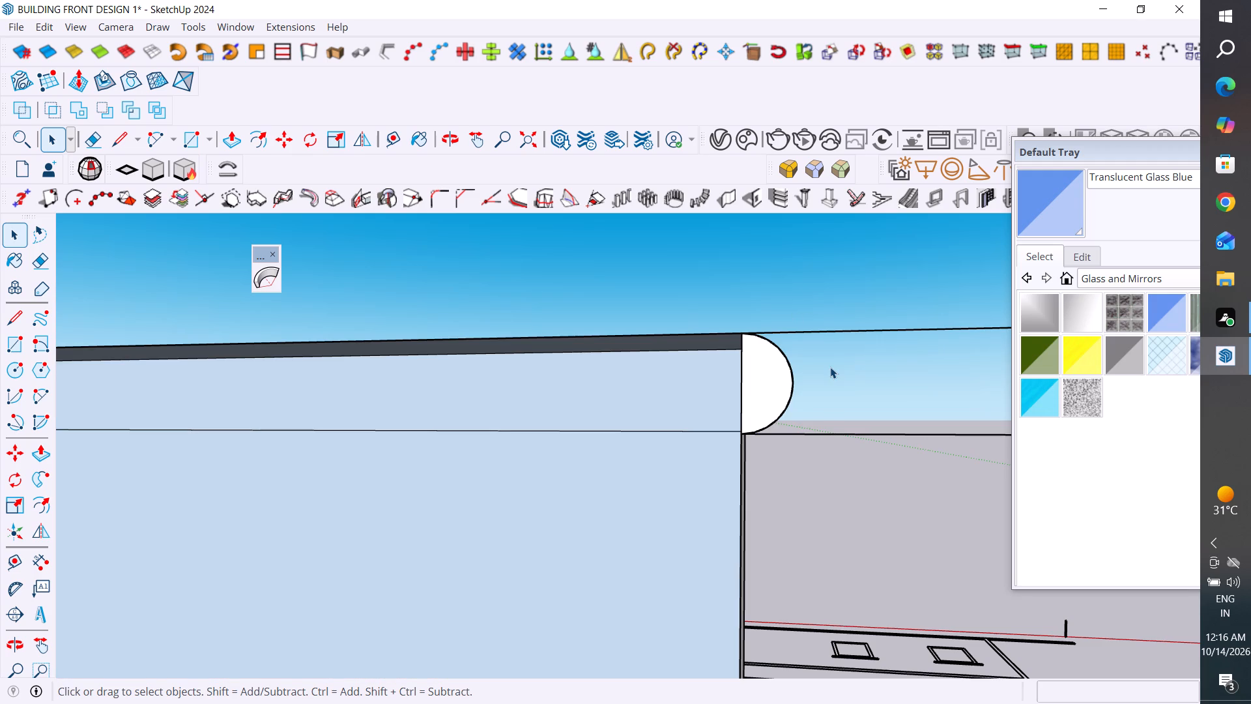
Draw a 180" by 258" rectangle corner to corner over the side wall's whole outline.
scroll(830, 367, down, 9)
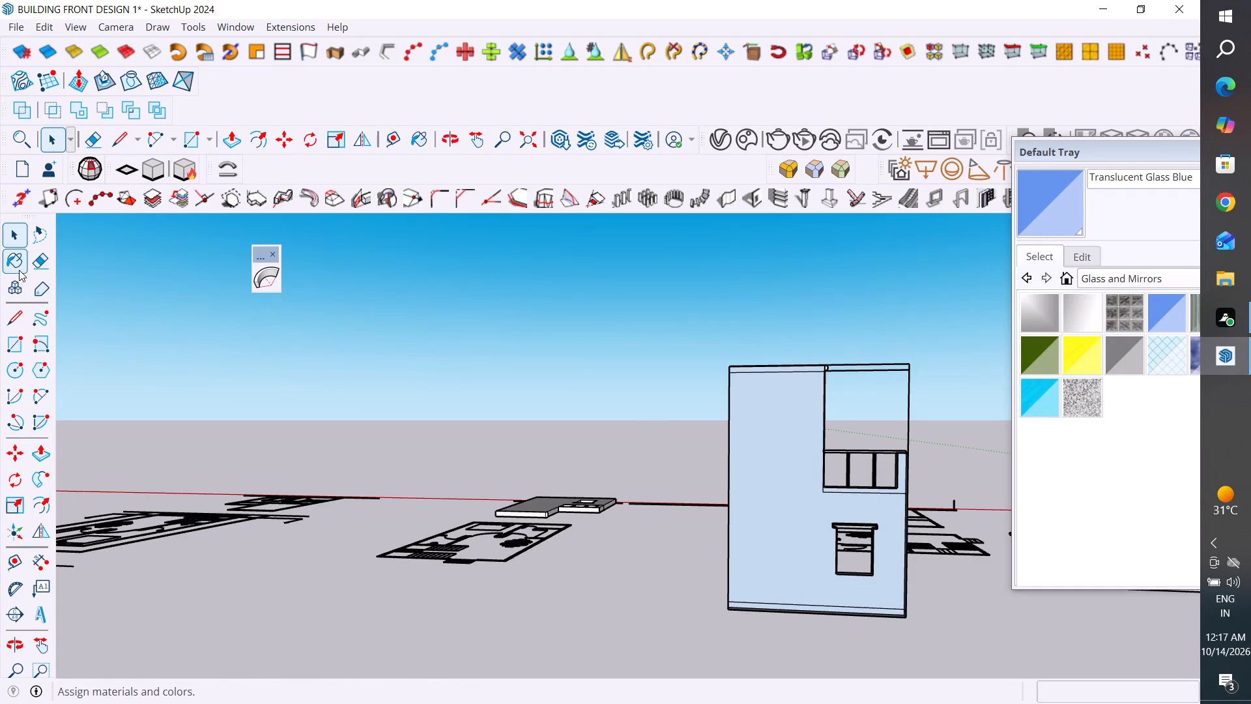
click(16, 342)
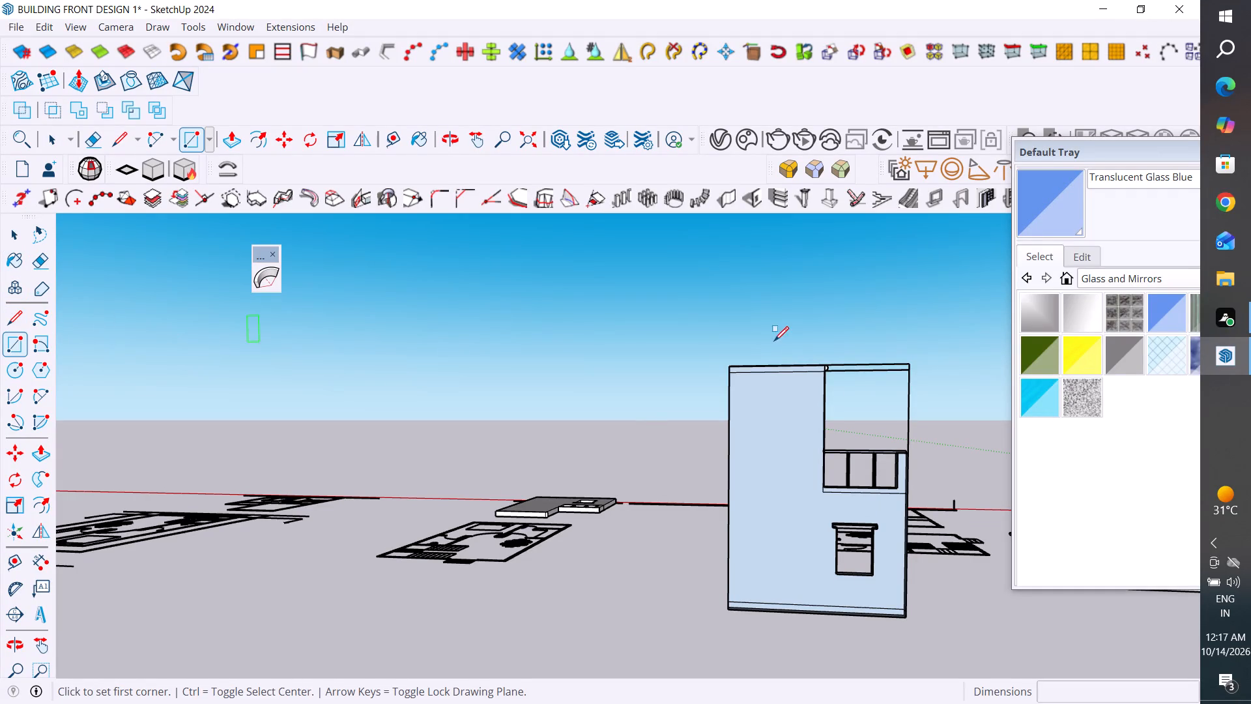
click(730, 368)
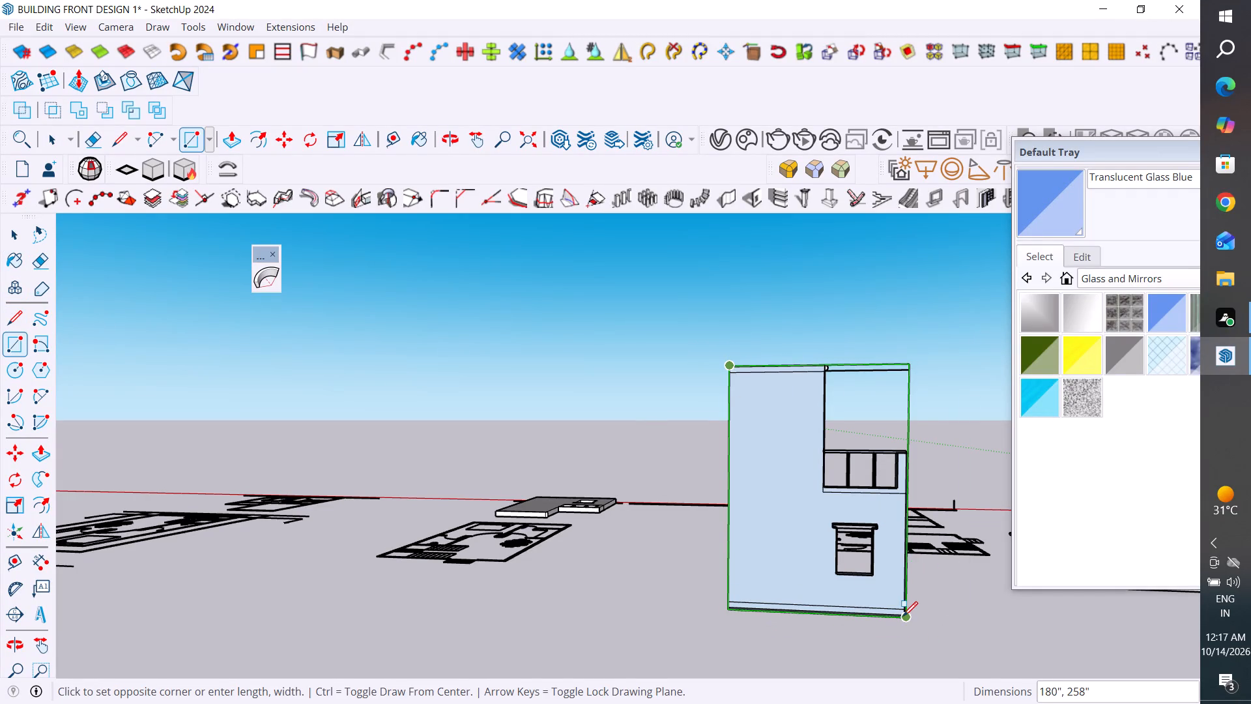
click(903, 616)
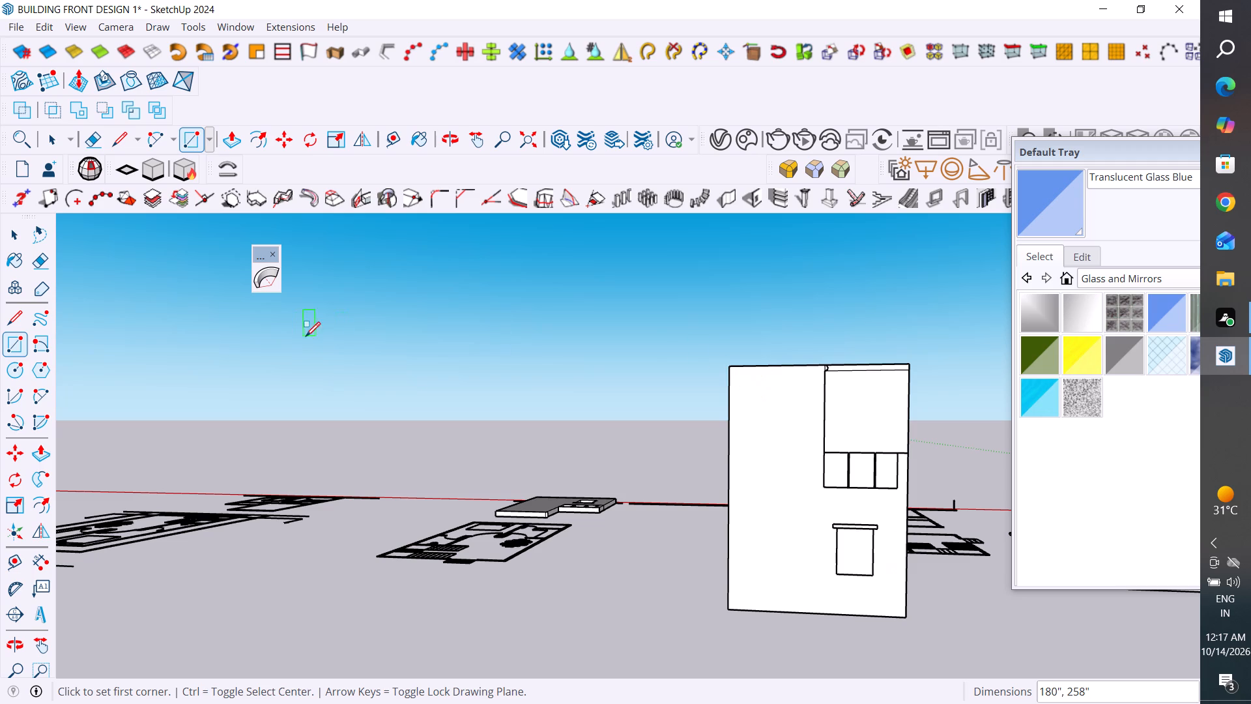
Draw a rectangle of about 82" by 90" over the upper void and top strip, and delete the face covering the void.
scroll(909, 452, up, 3)
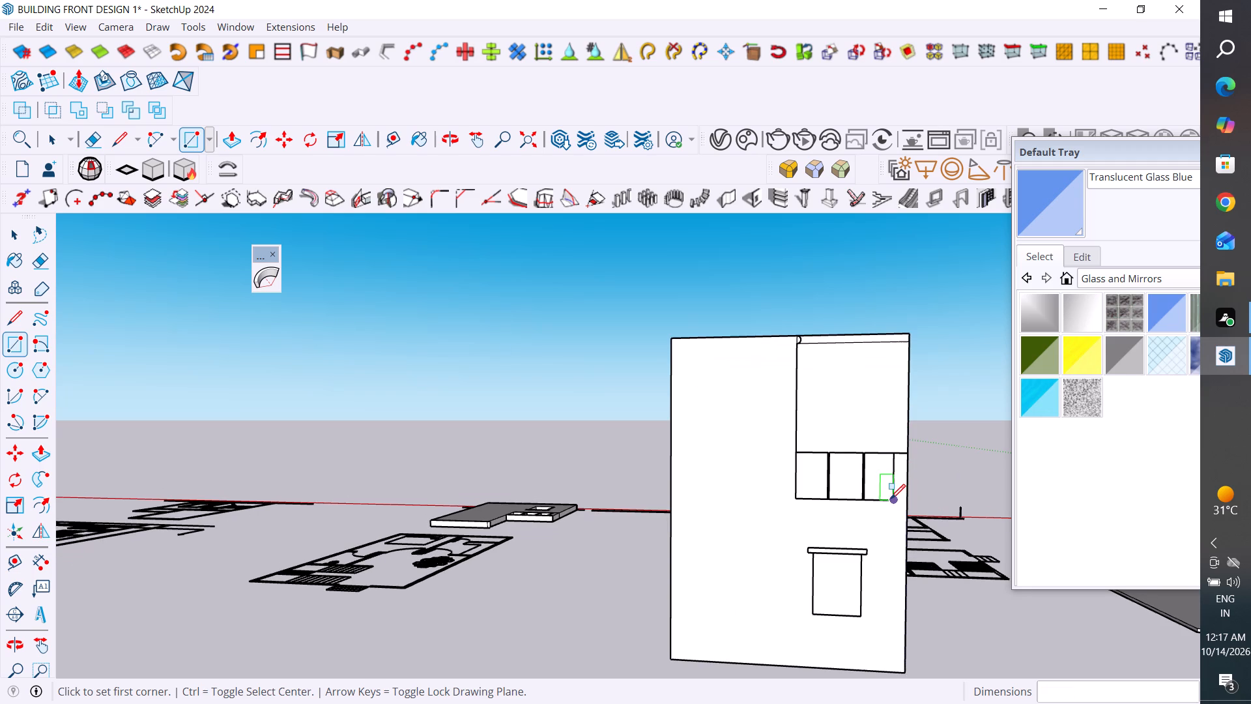
click(906, 455)
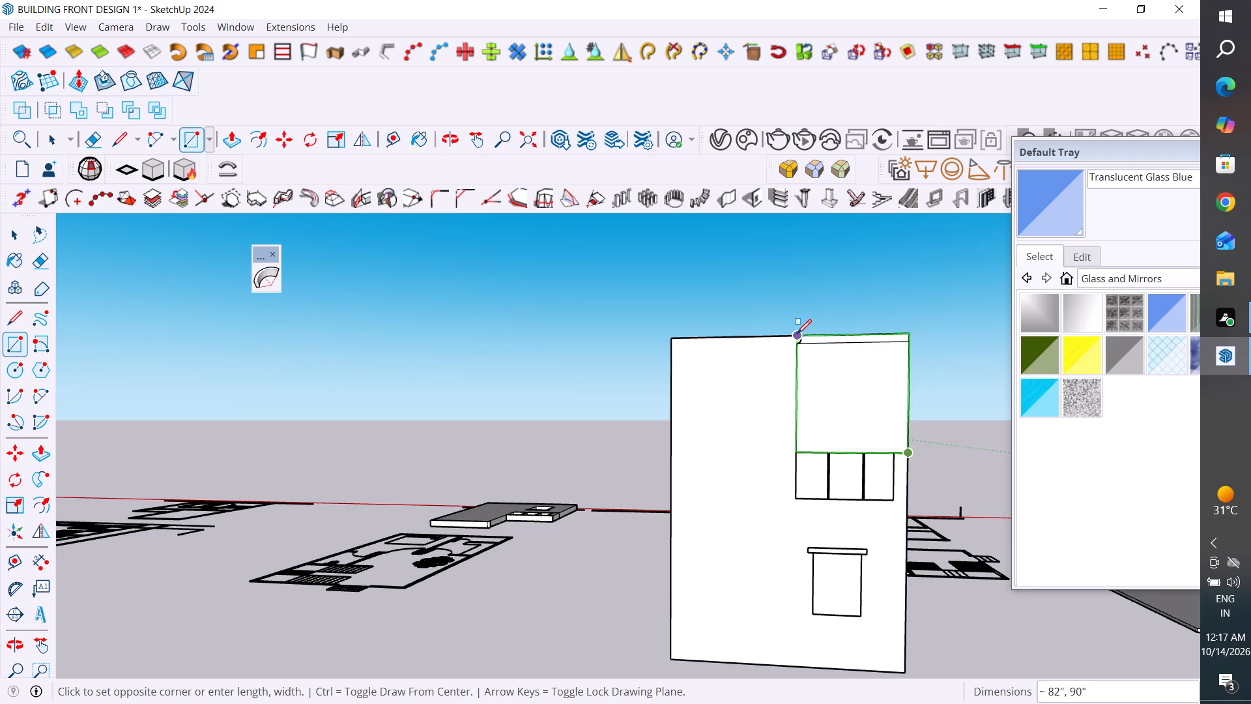
click(797, 334)
click(12, 230)
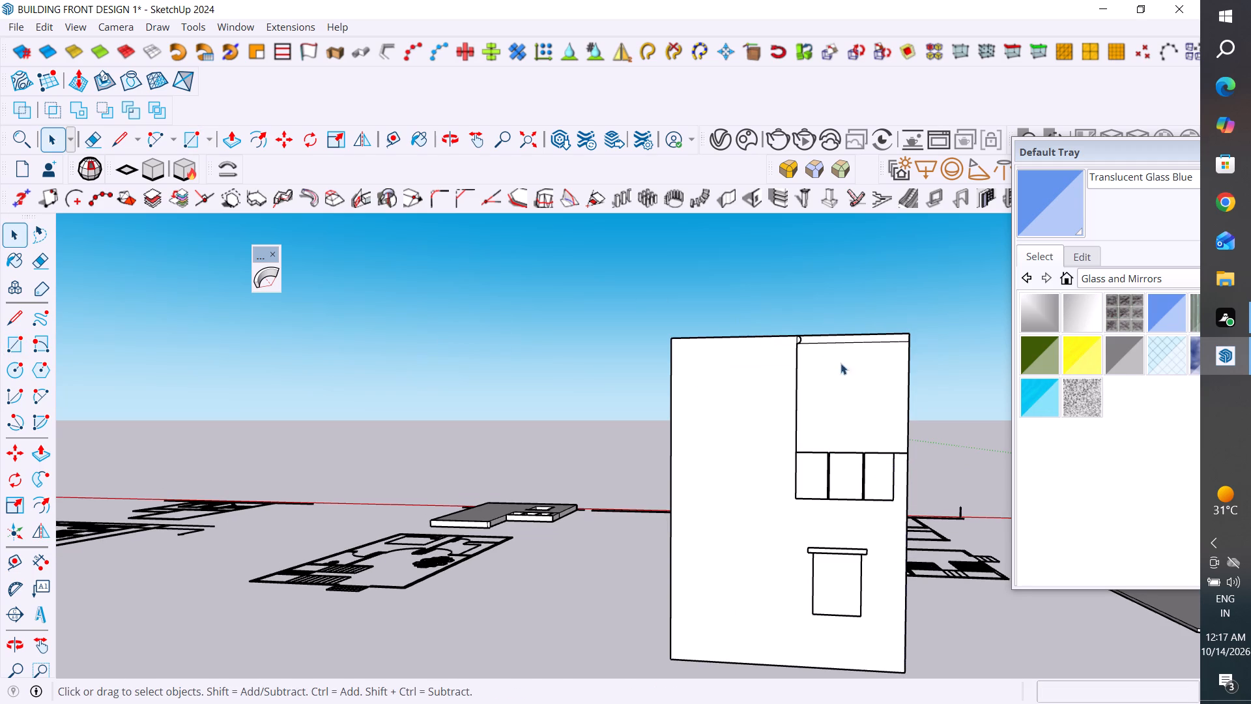
click(848, 370)
key(Delete)
Delete the strip face beside the half-round end, along the wall's top edge above the void.
scroll(848, 370, up, 2)
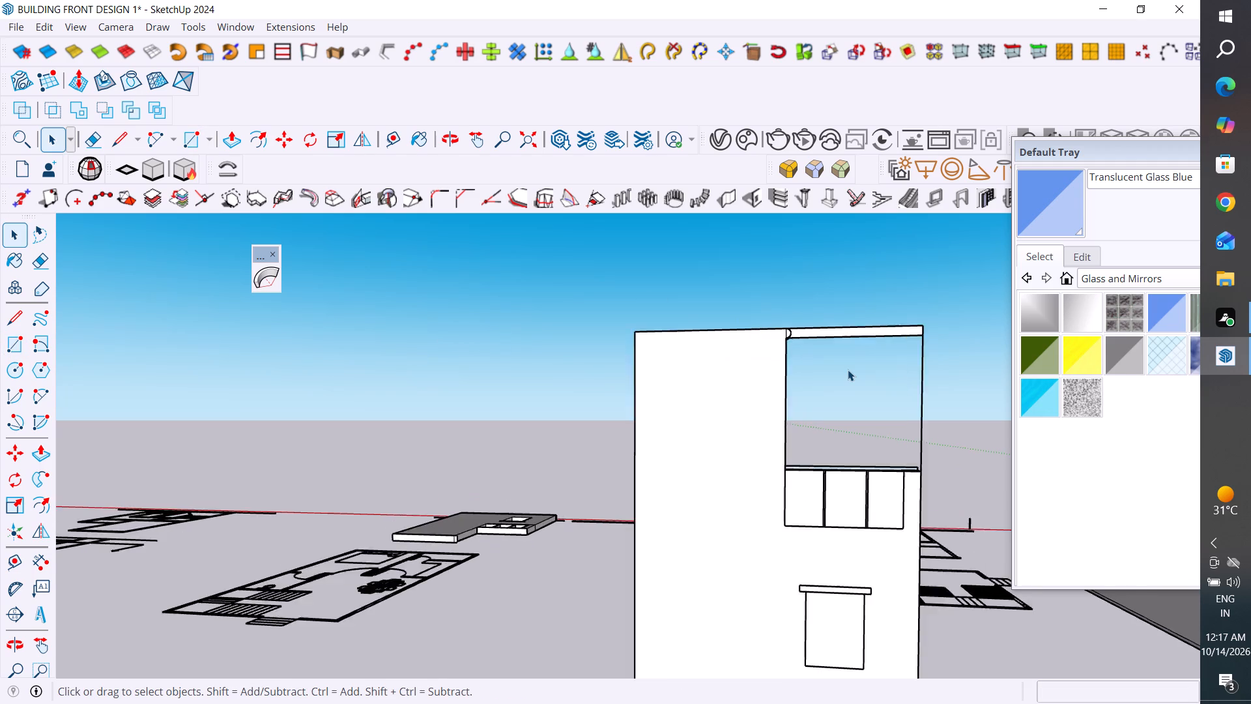
scroll(848, 370, up, 3)
click(862, 264)
key(Delete)
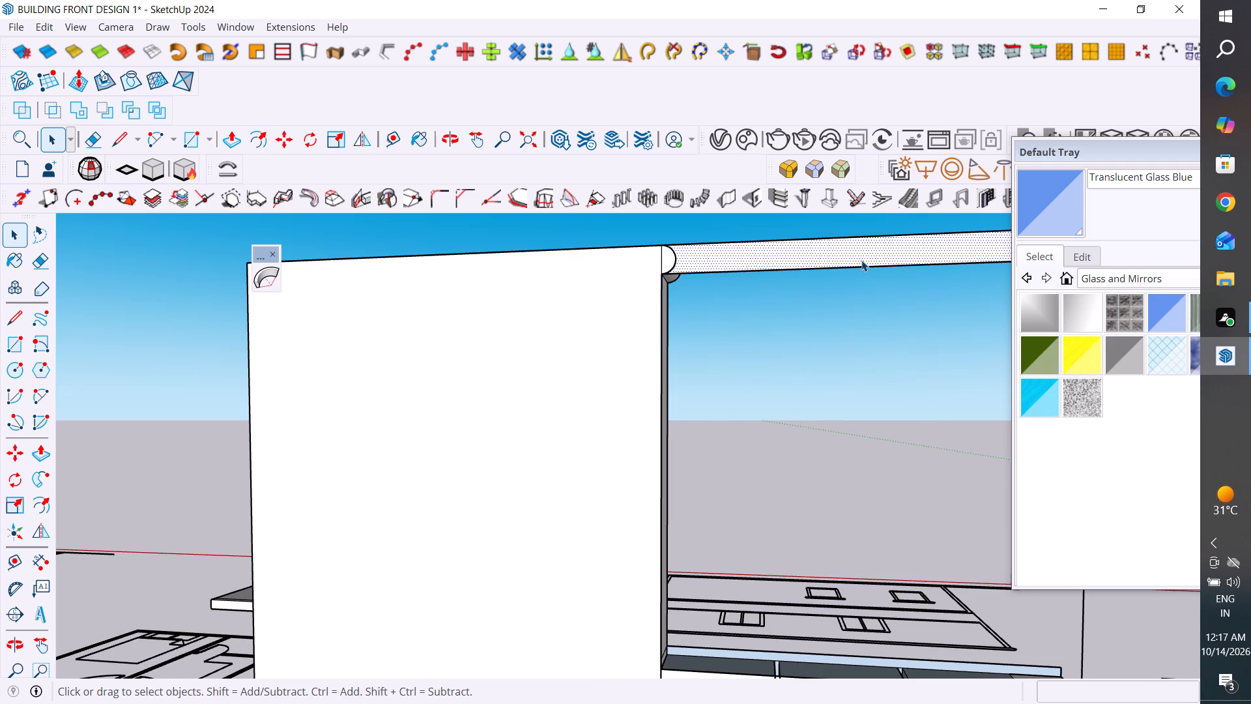
scroll(861, 260, down, 8)
scroll(812, 435, up, 3)
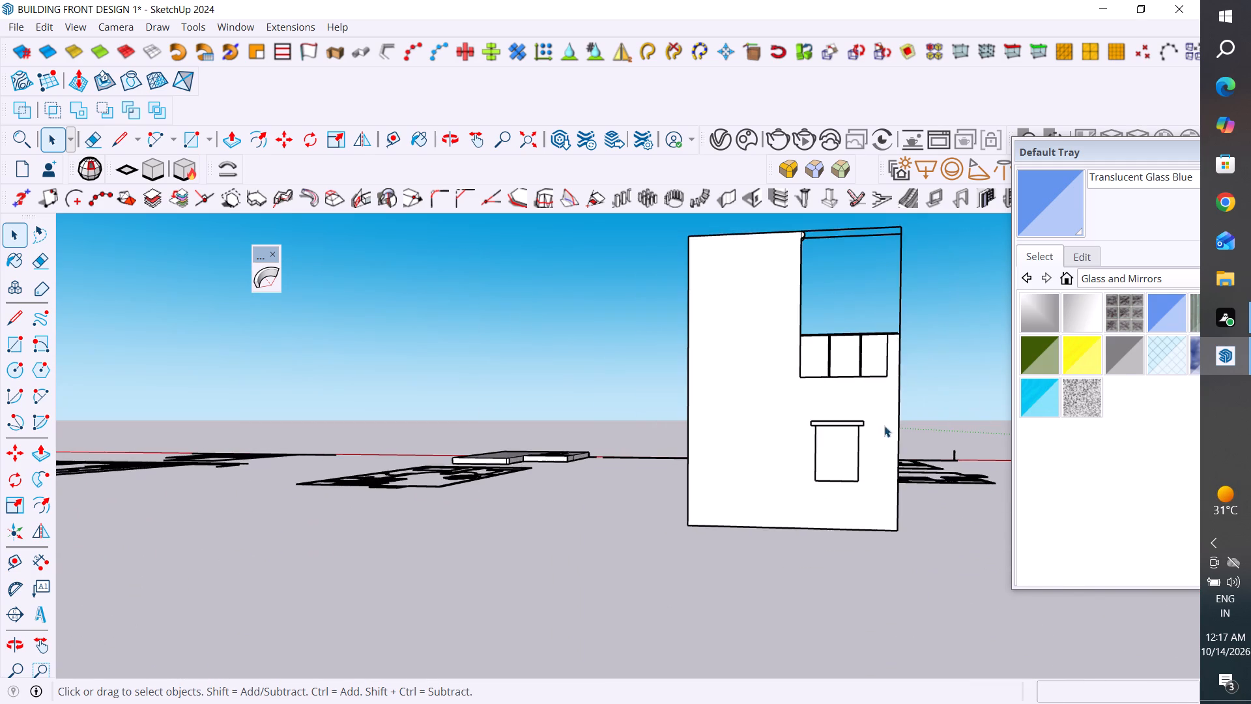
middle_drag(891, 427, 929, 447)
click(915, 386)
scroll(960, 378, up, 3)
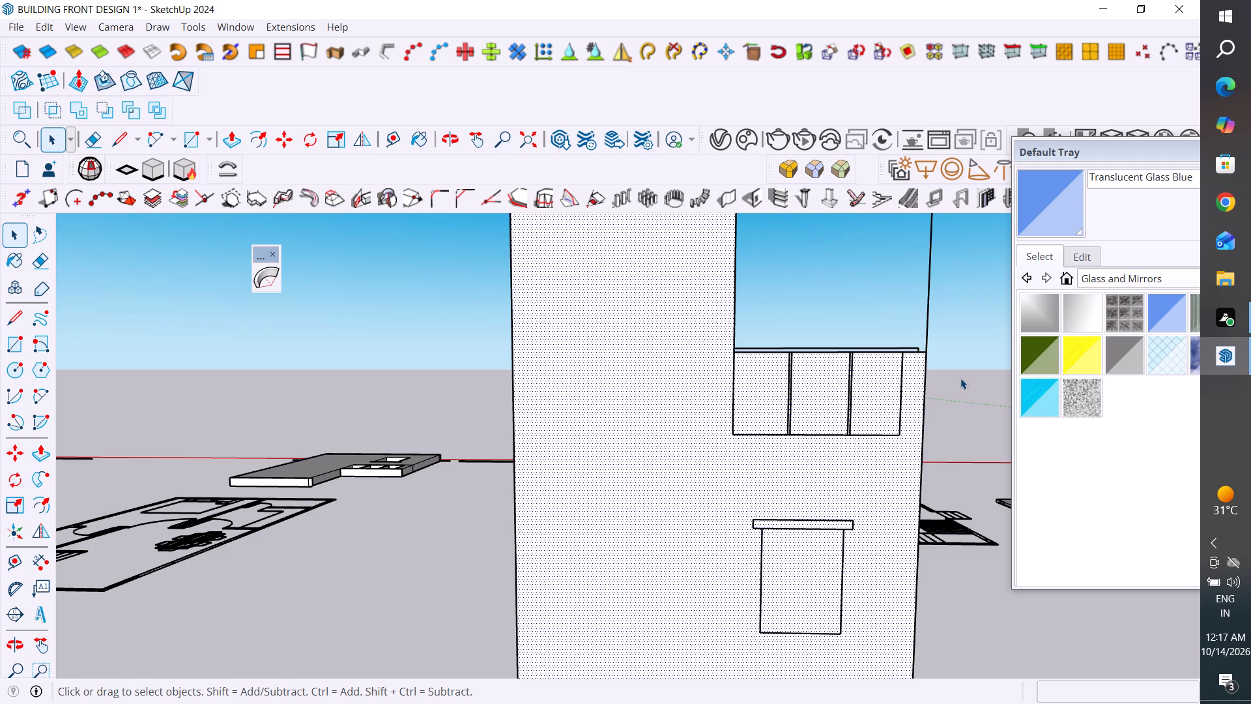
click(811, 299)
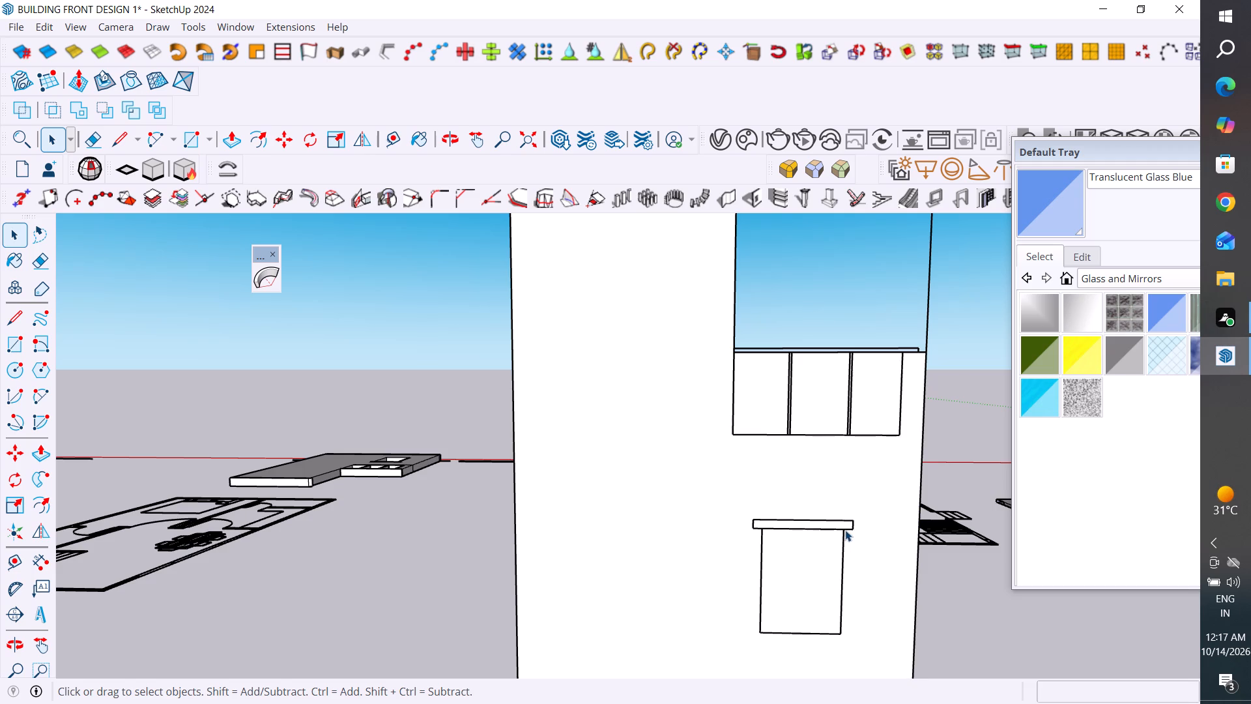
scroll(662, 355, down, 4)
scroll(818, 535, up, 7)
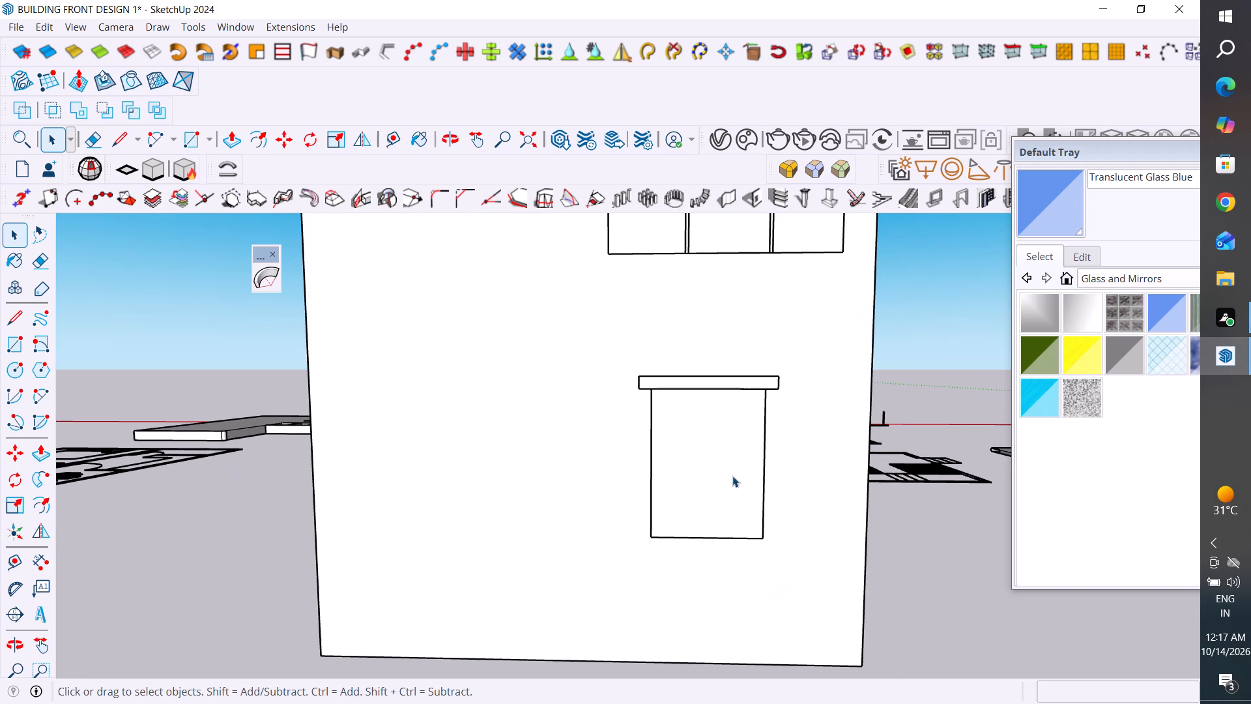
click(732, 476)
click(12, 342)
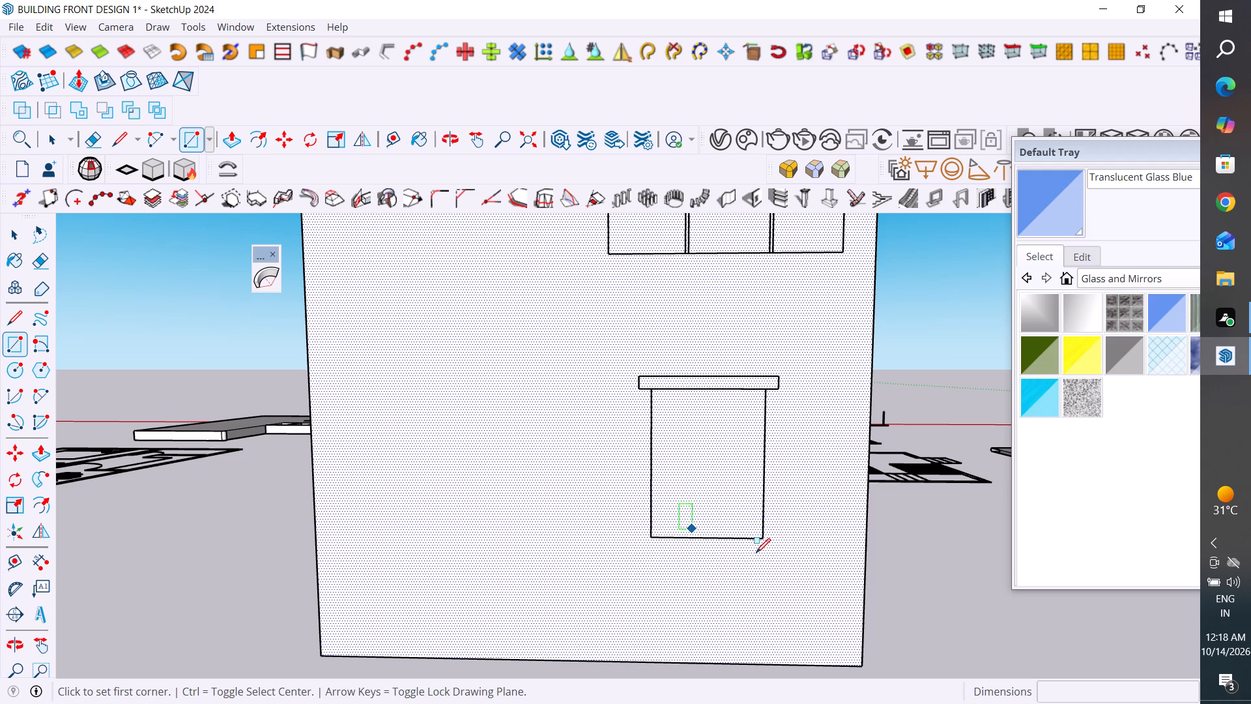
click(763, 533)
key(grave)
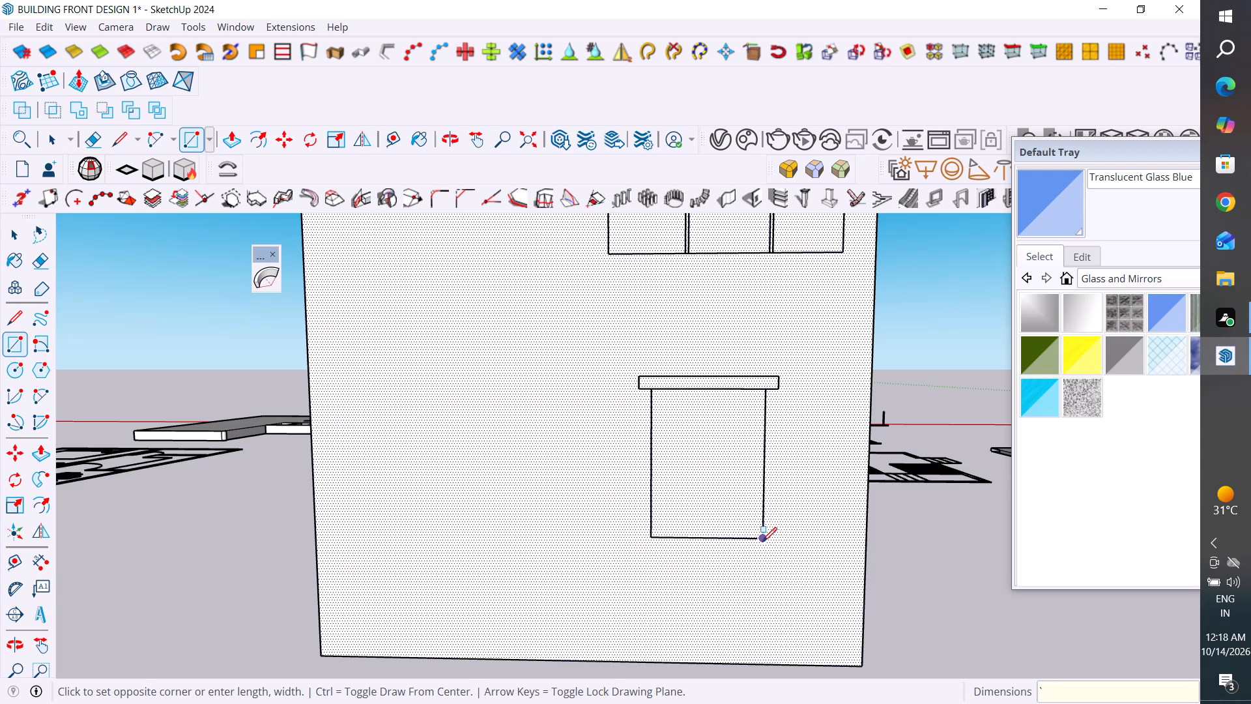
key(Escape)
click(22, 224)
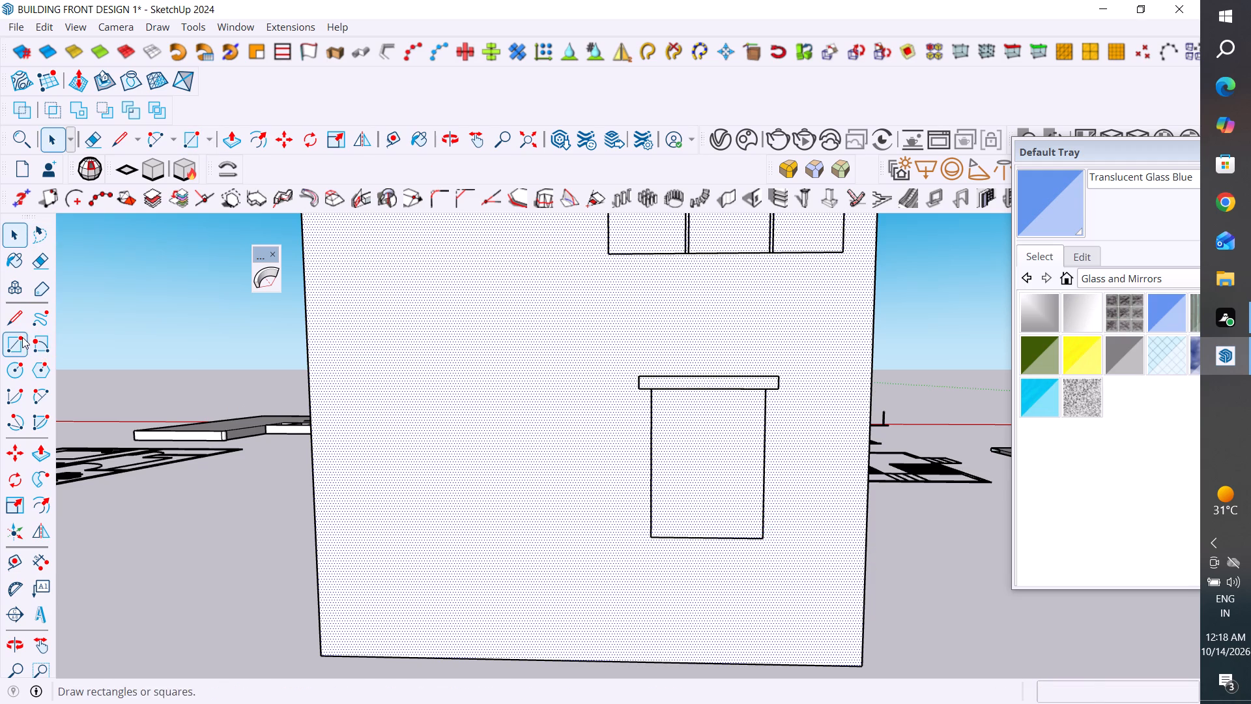
Draw a 36" by 48" rectangle over the lower window opening and delete the face covering it.
click(22, 337)
click(652, 392)
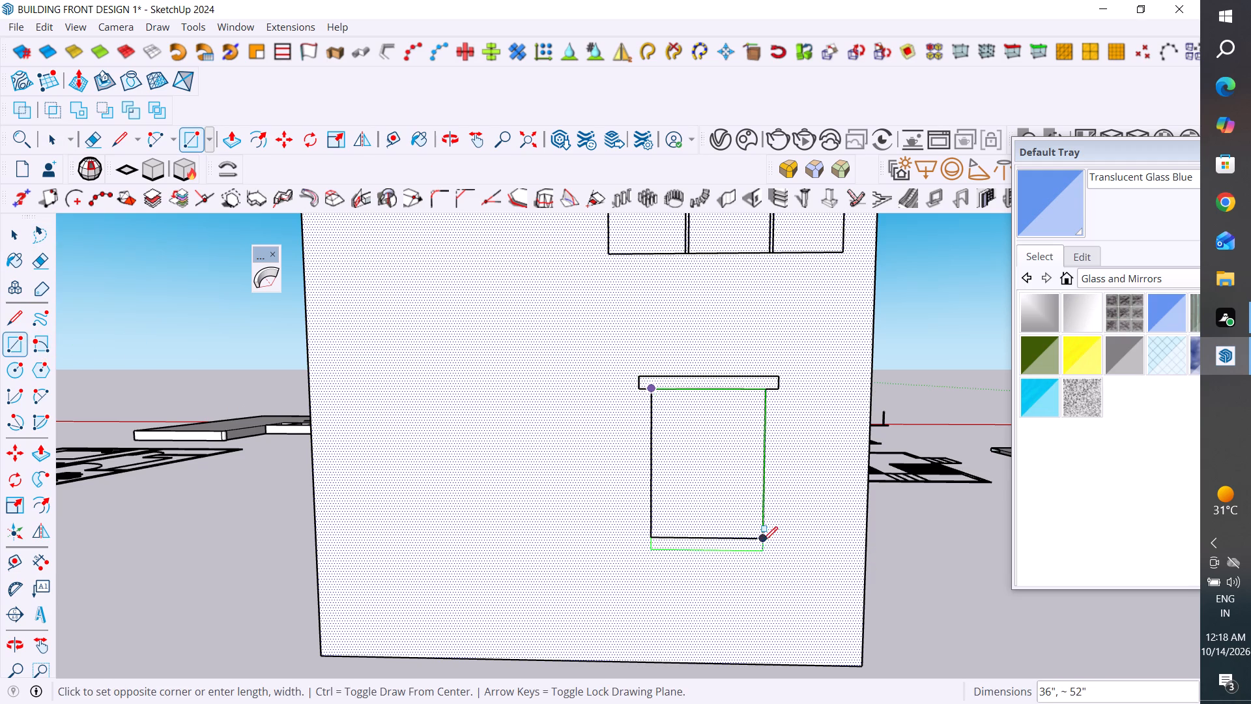
click(763, 536)
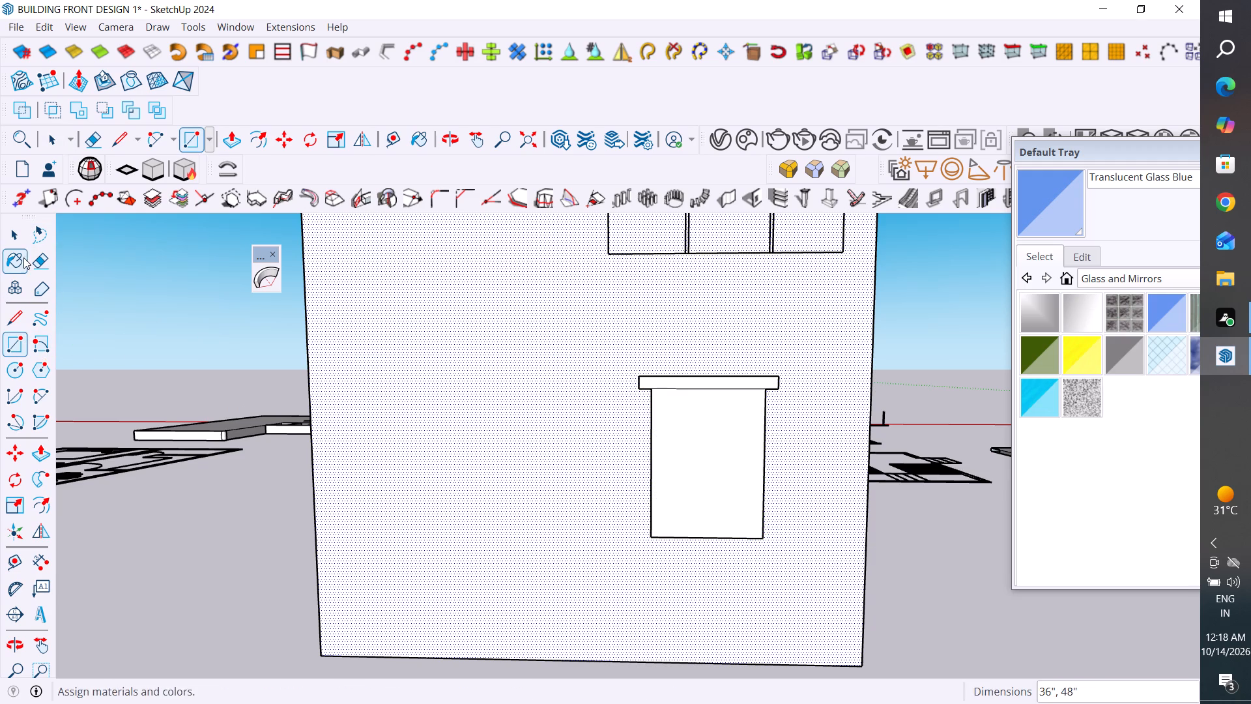
click(18, 234)
click(698, 430)
key(Delete)
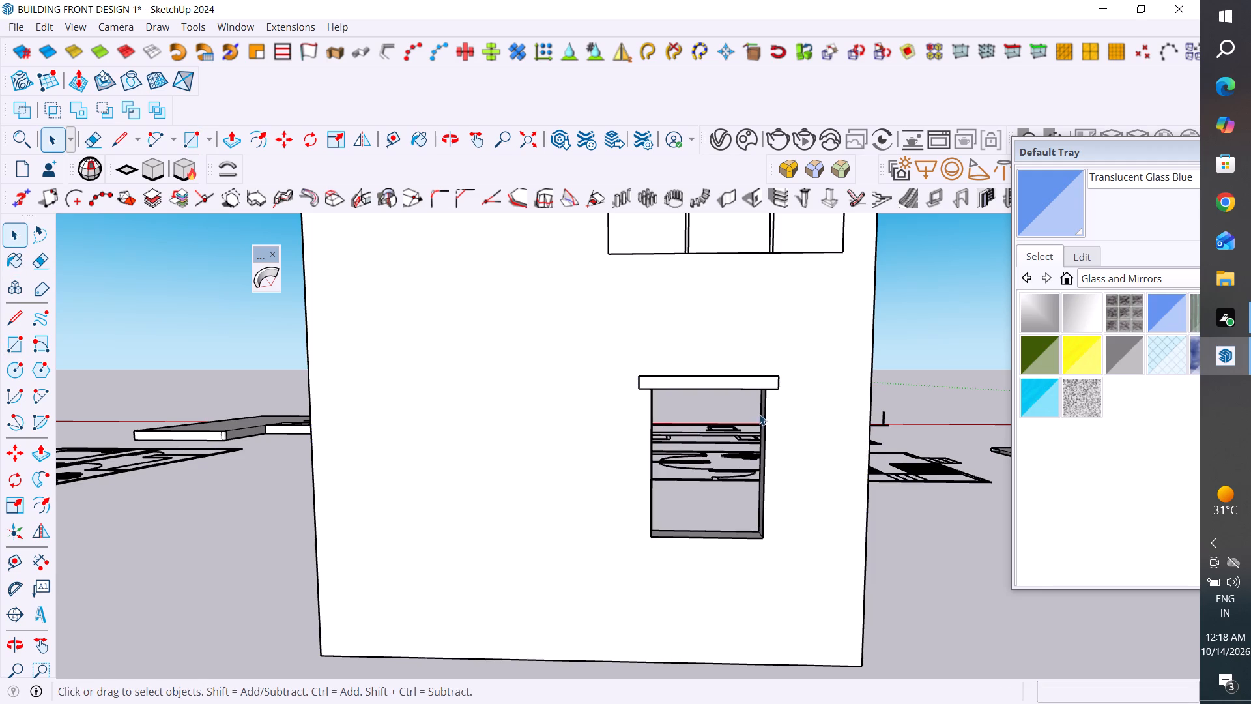
Draw a rectangle about 45" wide over the lintel strip above the lower window, and delete the faces covering the strip and the window.
scroll(751, 389, up, 3)
click(14, 345)
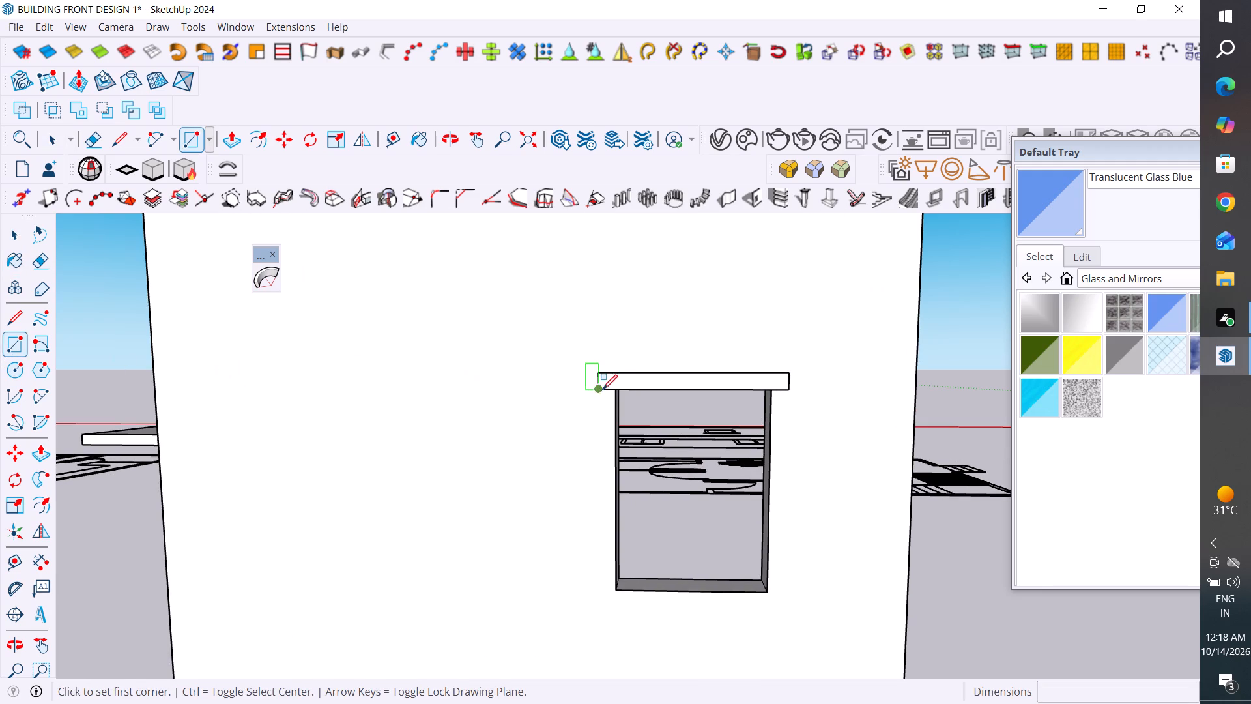
click(602, 371)
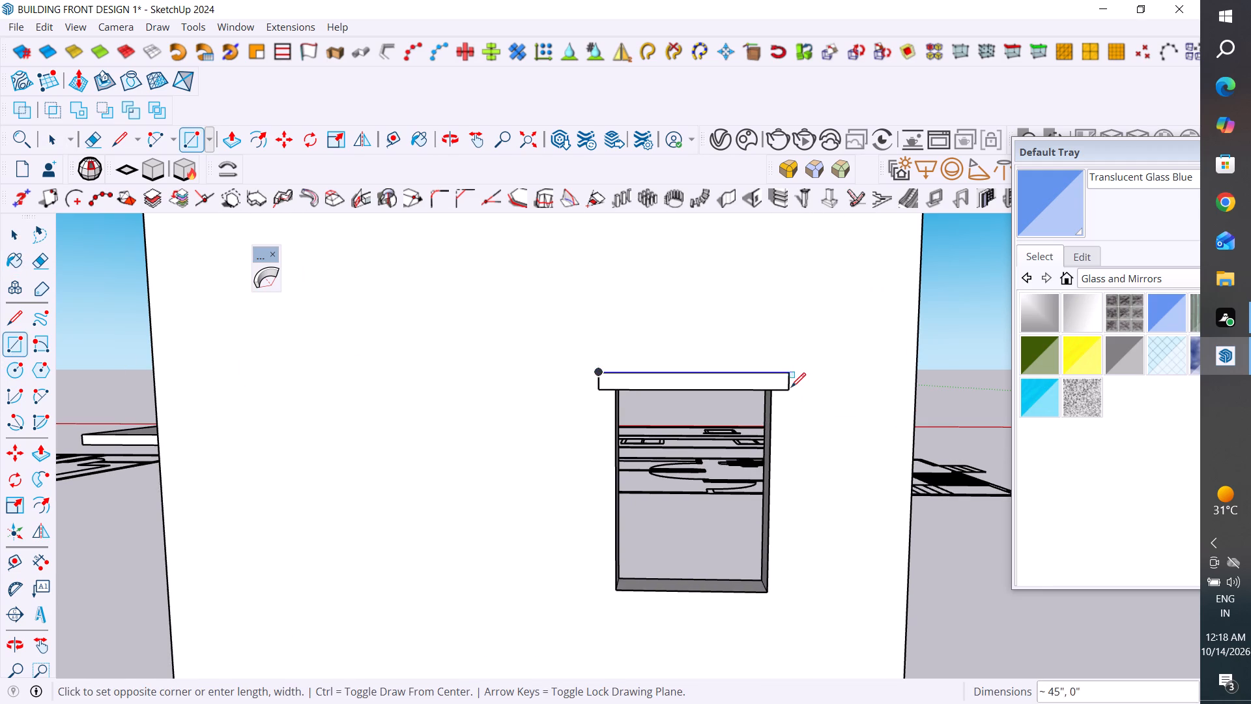
click(787, 387)
click(15, 233)
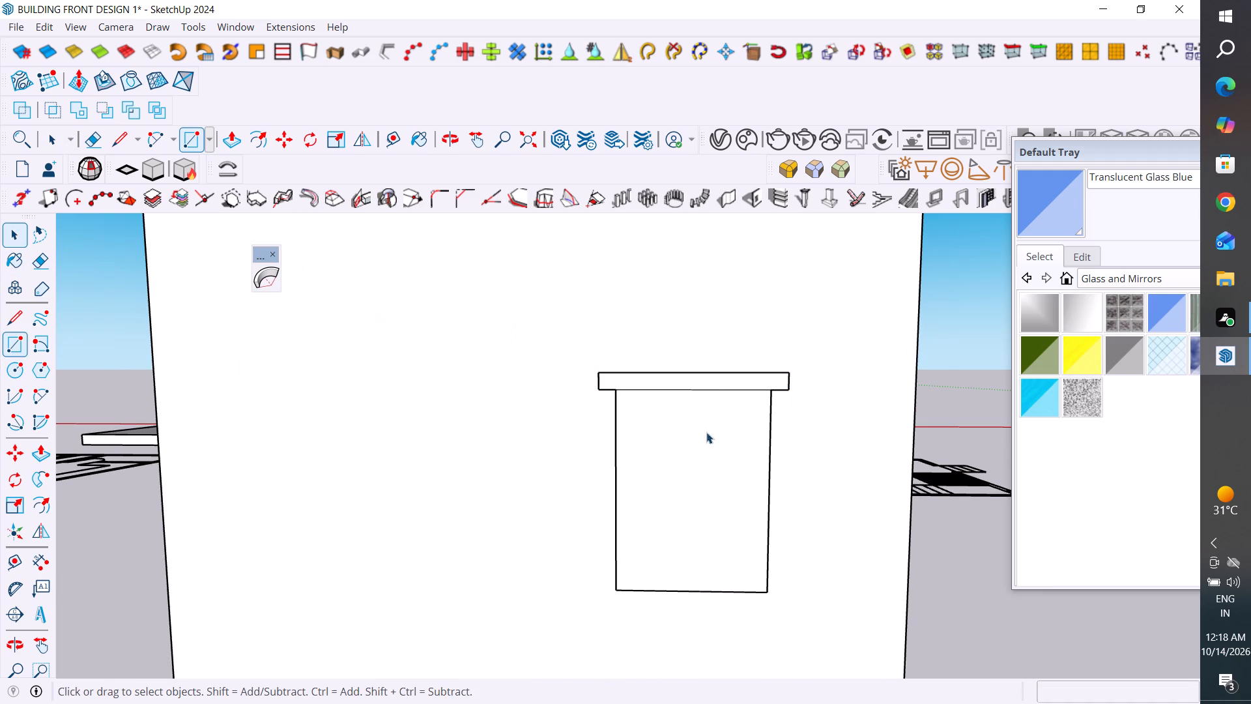
click(715, 383)
key(Delete)
click(718, 429)
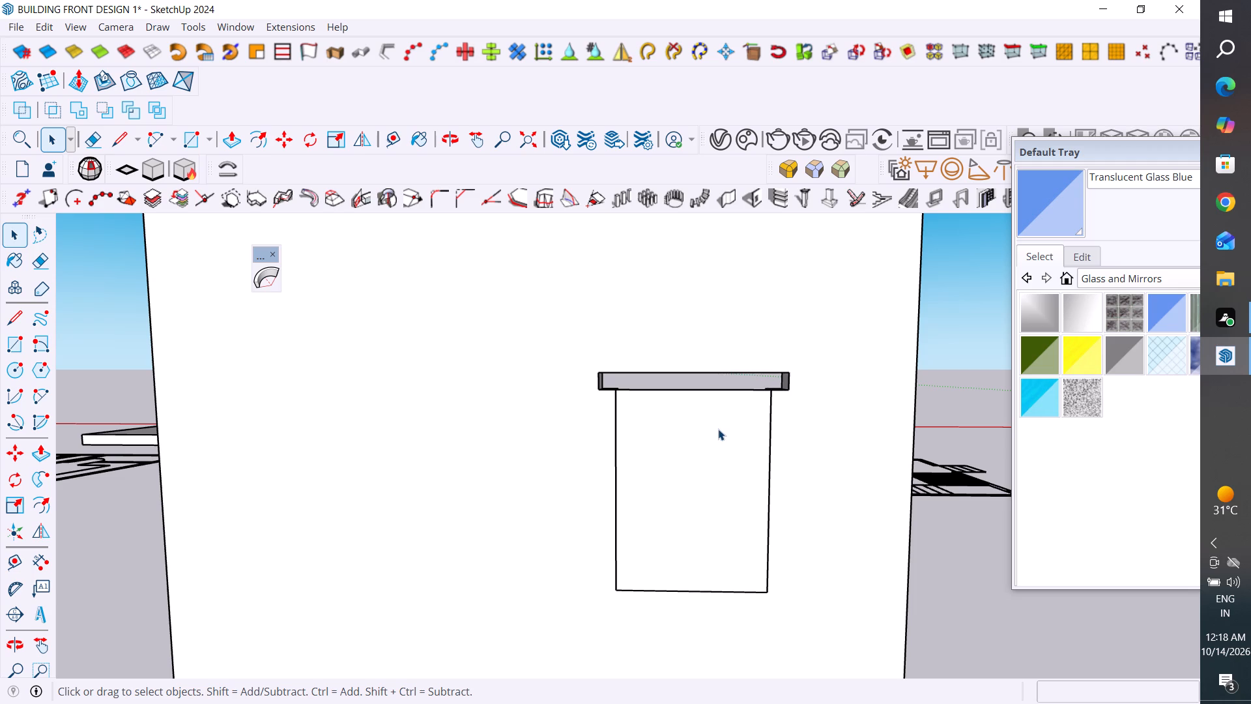
key(Delete)
Draw 36" high rectangles over the three panes below the void, about 21", 25" and 24" wide, starting from the wall's outer edge.
scroll(657, 499, down, 6)
scroll(732, 369, up, 4)
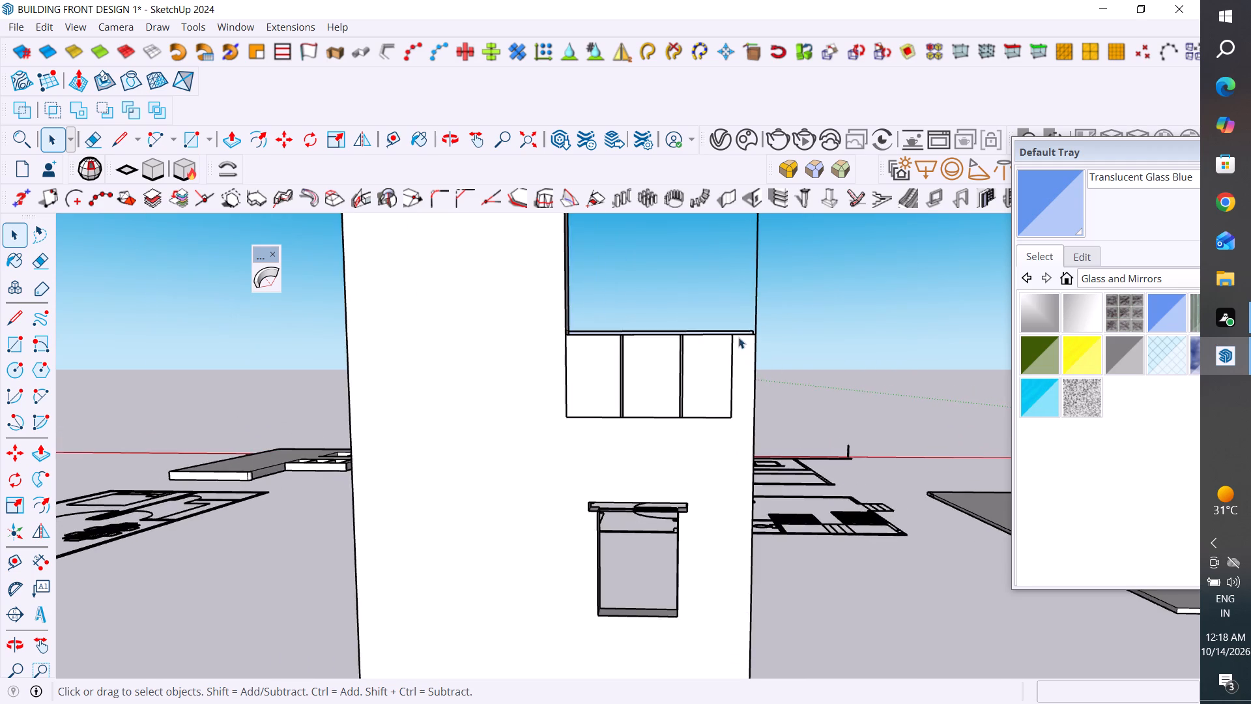
scroll(738, 337, up, 4)
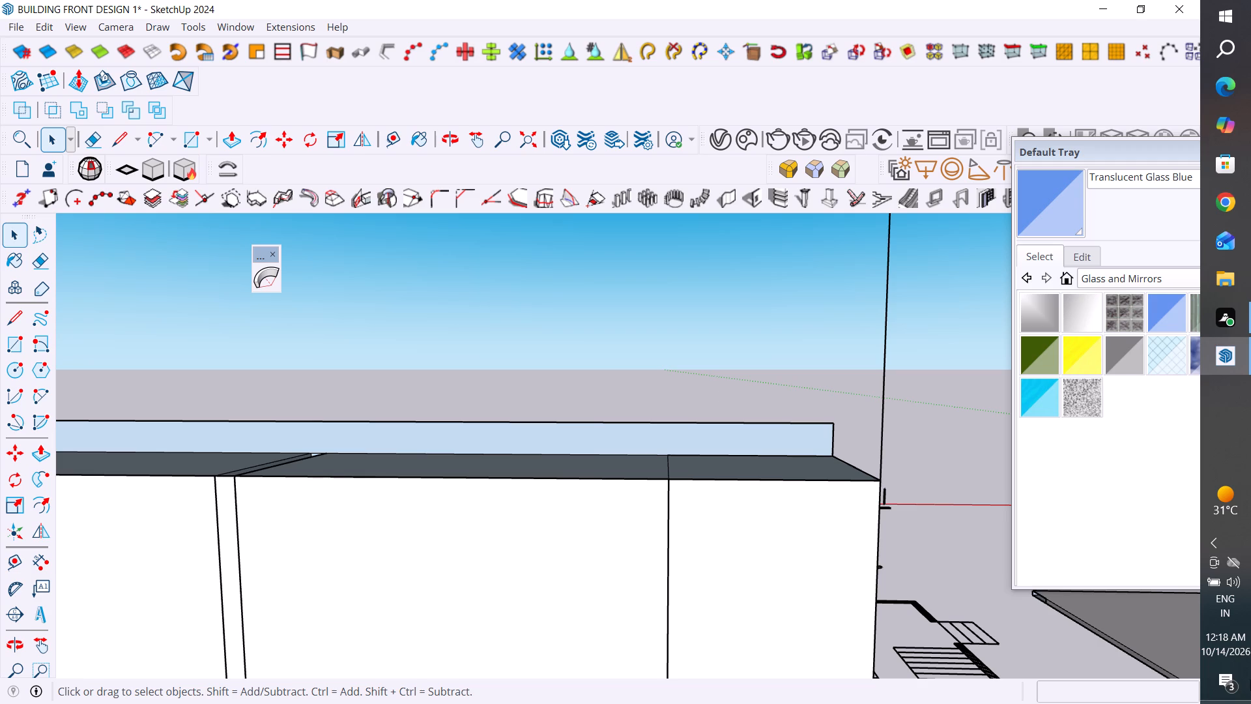
scroll(476, 337, down, 6)
scroll(450, 315, up, 3)
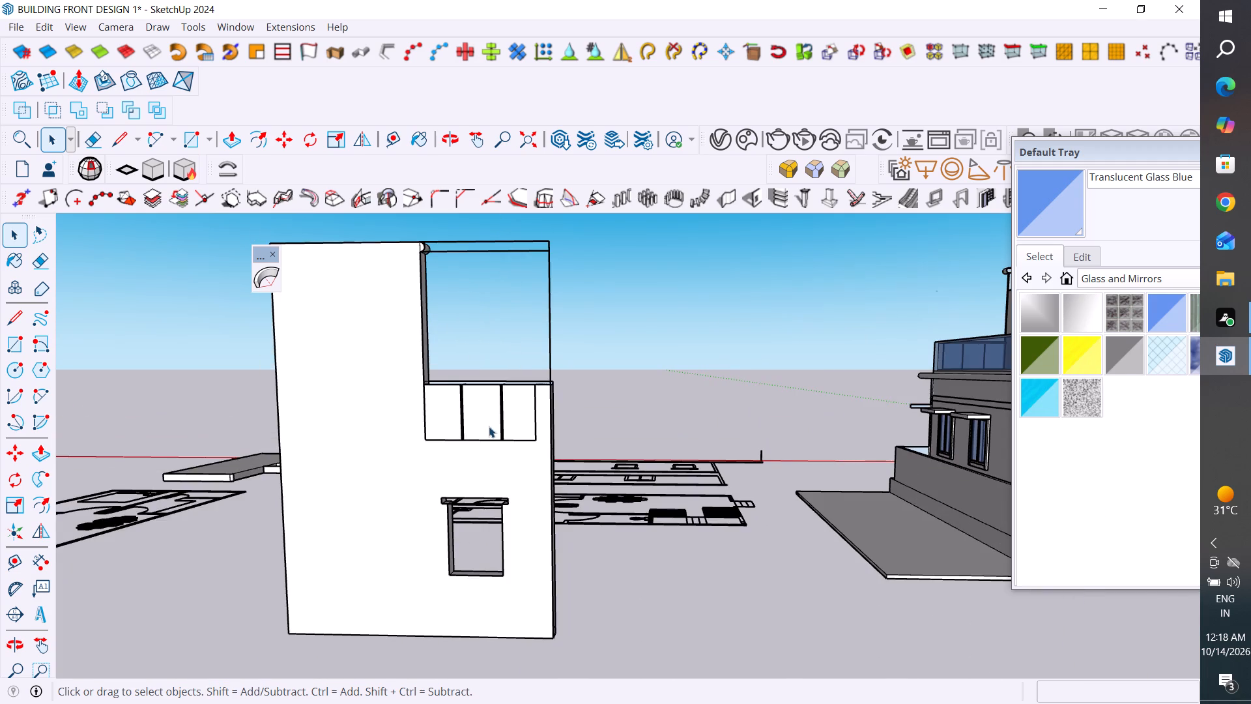
scroll(516, 398, up, 3)
middle_drag(539, 442, 573, 446)
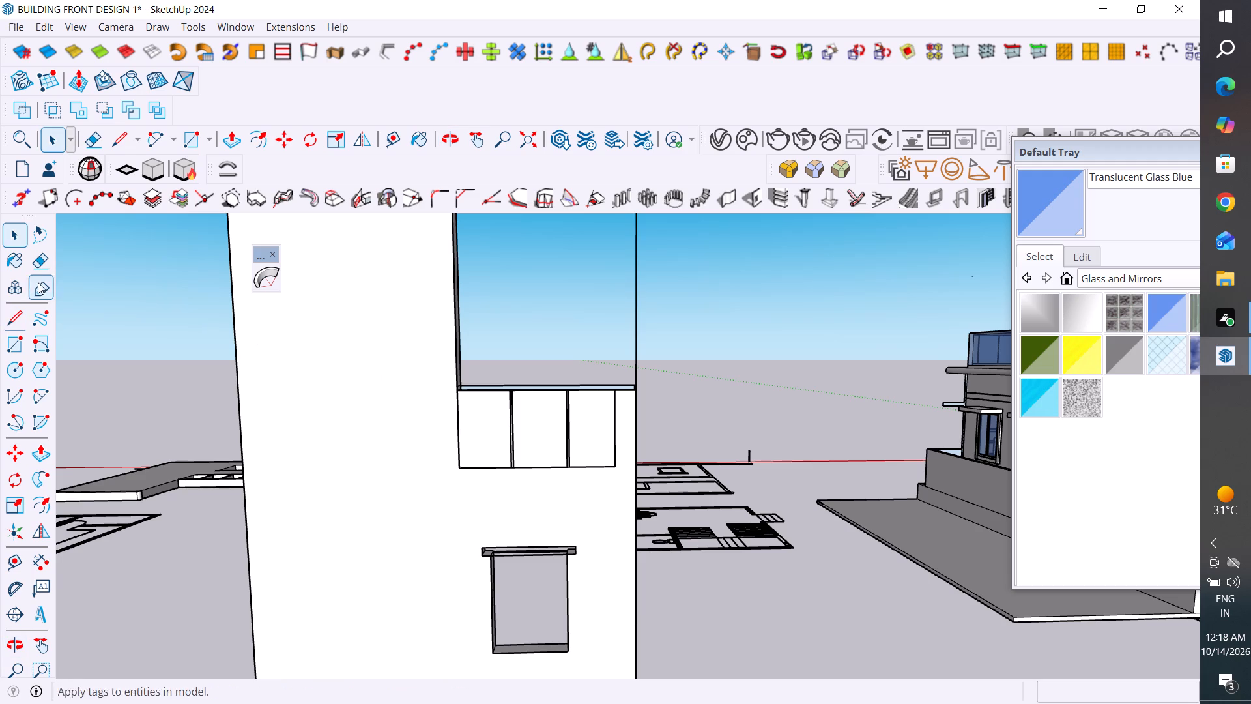
click(16, 342)
scroll(680, 415, up, 3)
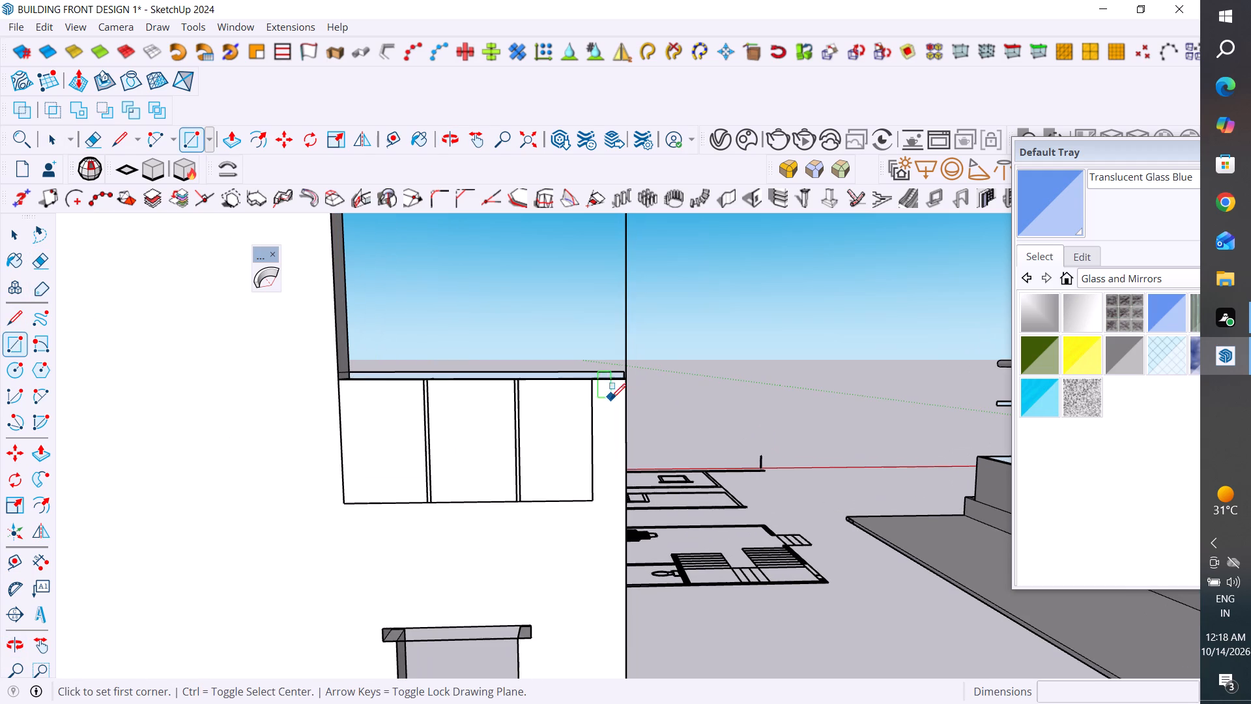
click(517, 383)
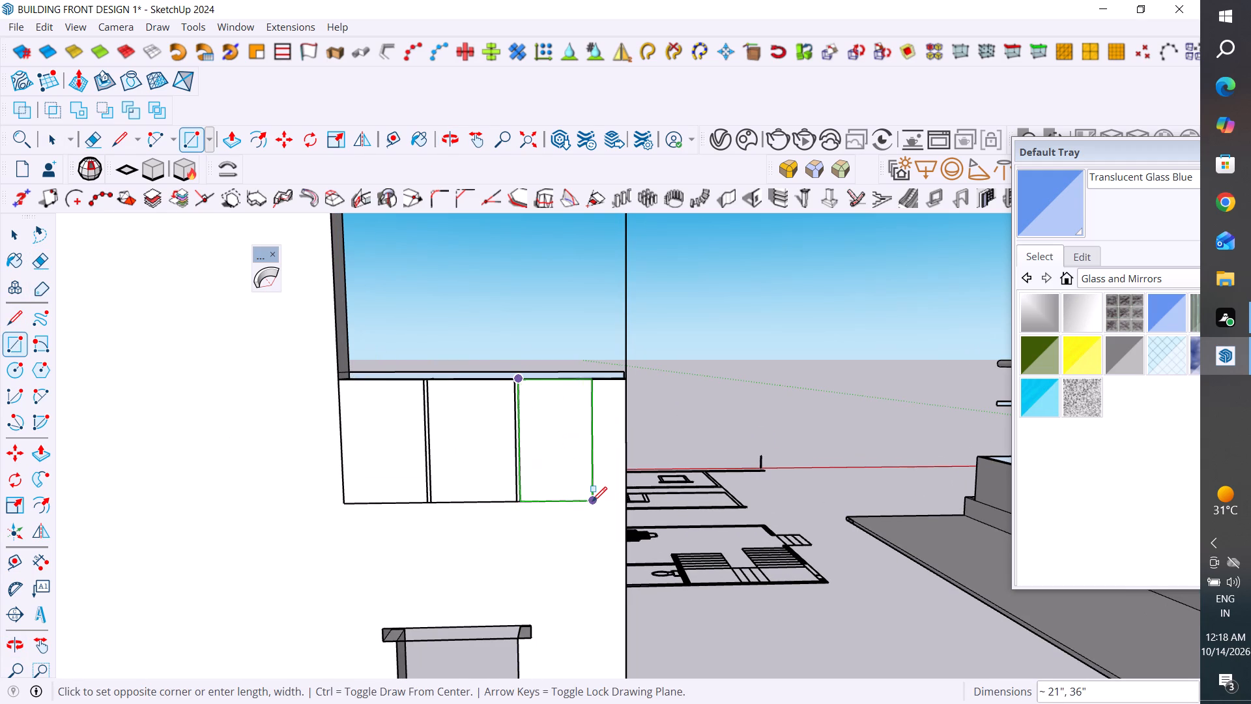
click(592, 501)
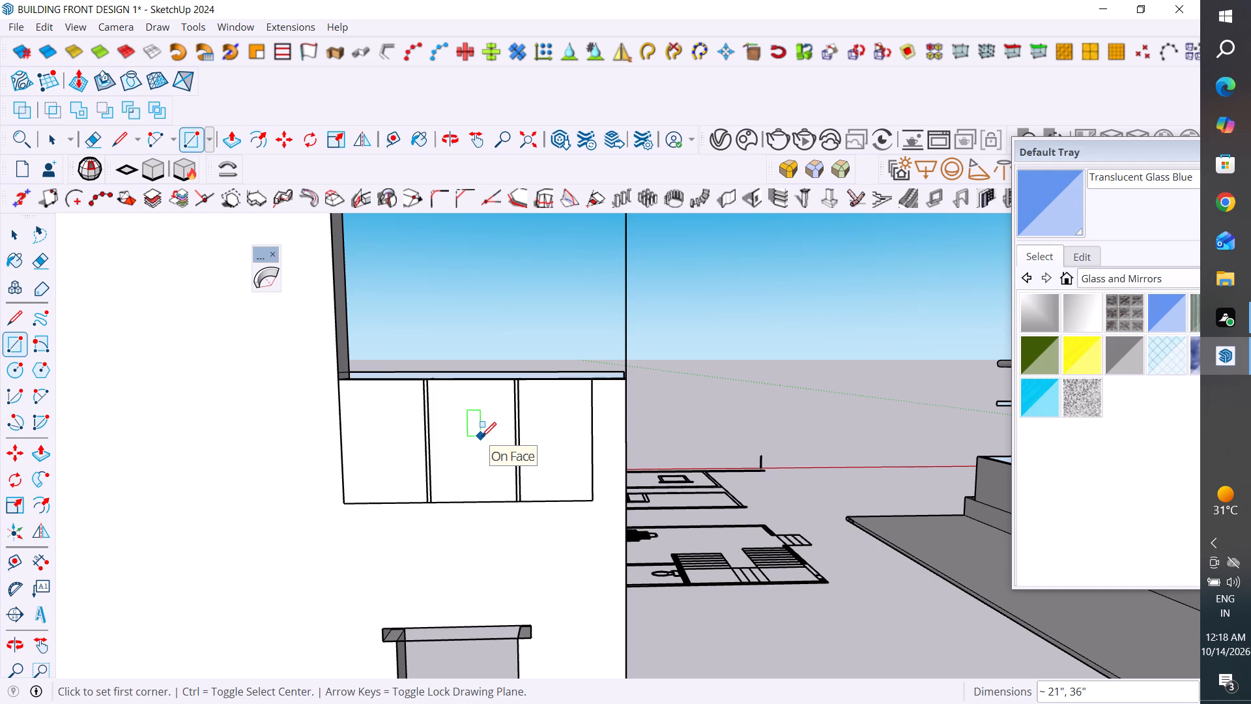
scroll(427, 403, up, 4)
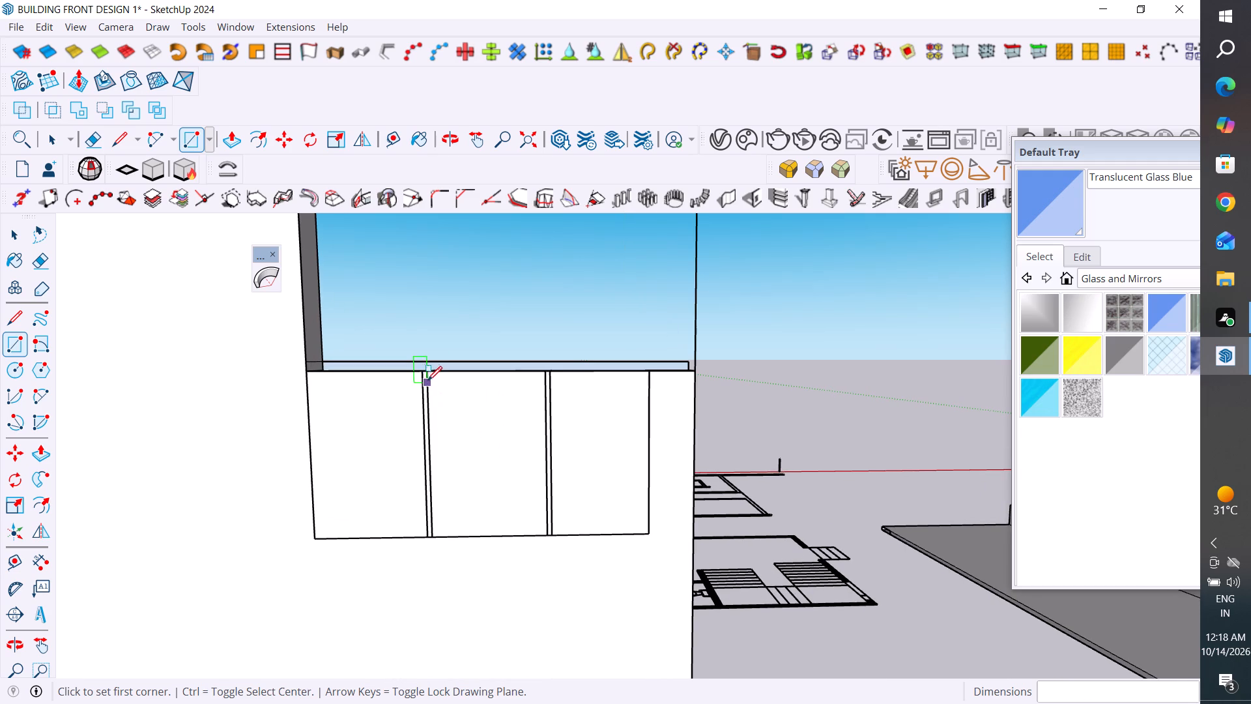
click(426, 376)
click(545, 534)
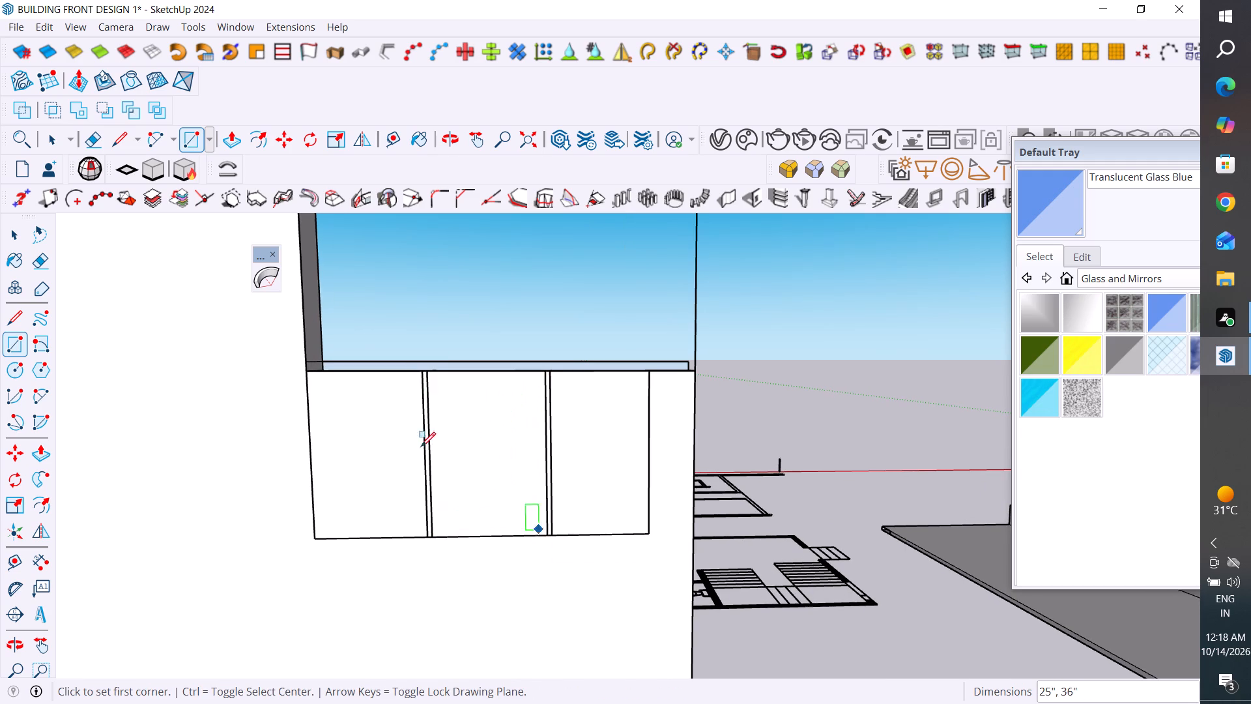
click(307, 375)
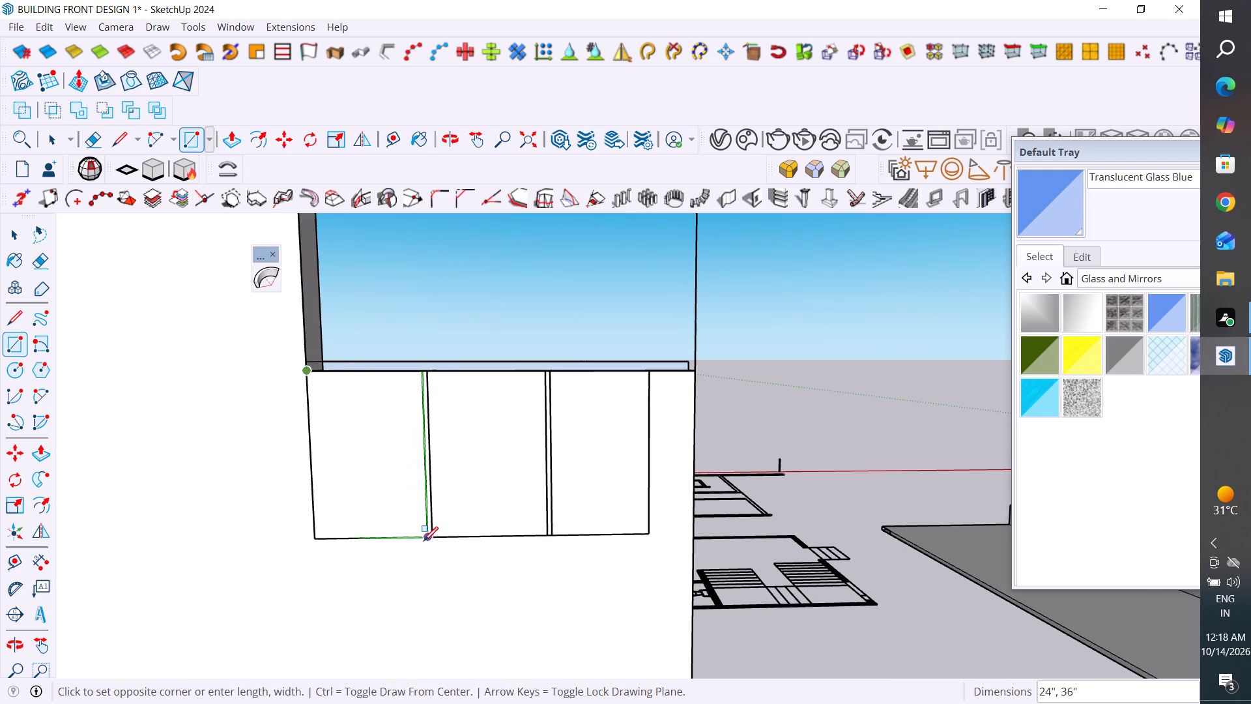
click(424, 541)
Delete the three faces covering the window panes below the void, keeping the narrow mullions between them.
click(20, 236)
click(409, 465)
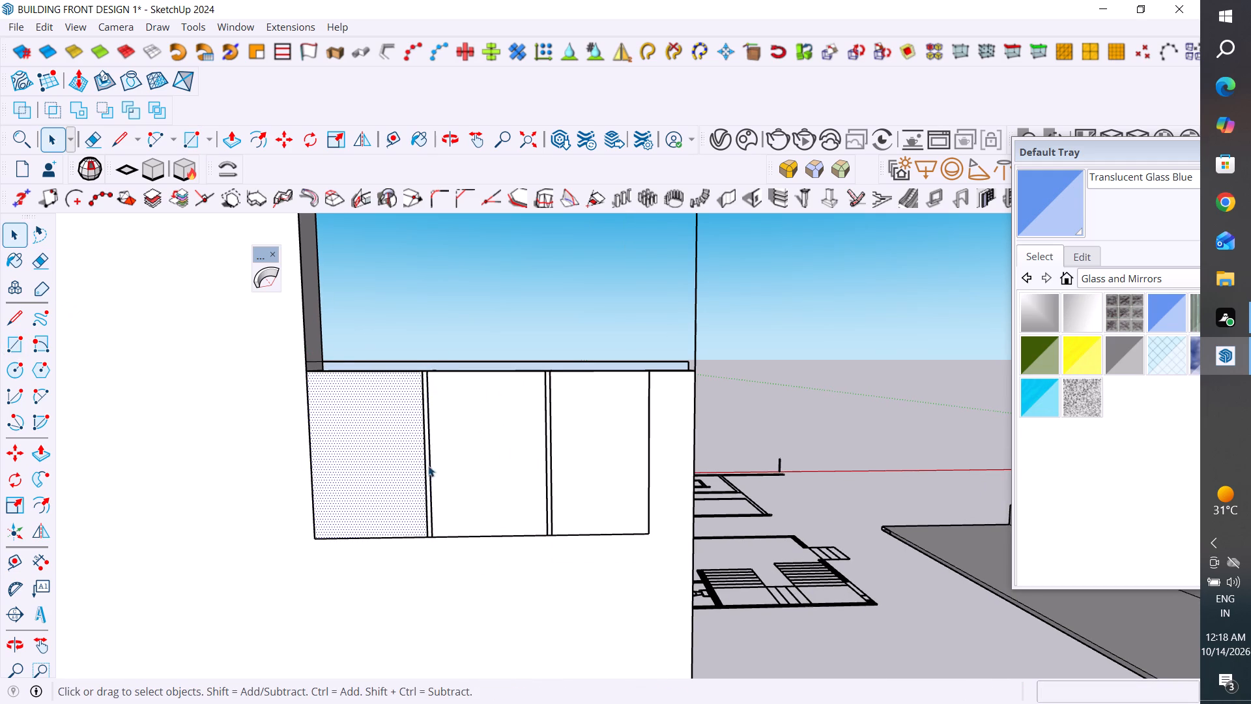
key(Delete)
click(476, 463)
key(Delete)
click(621, 449)
key(Delete)
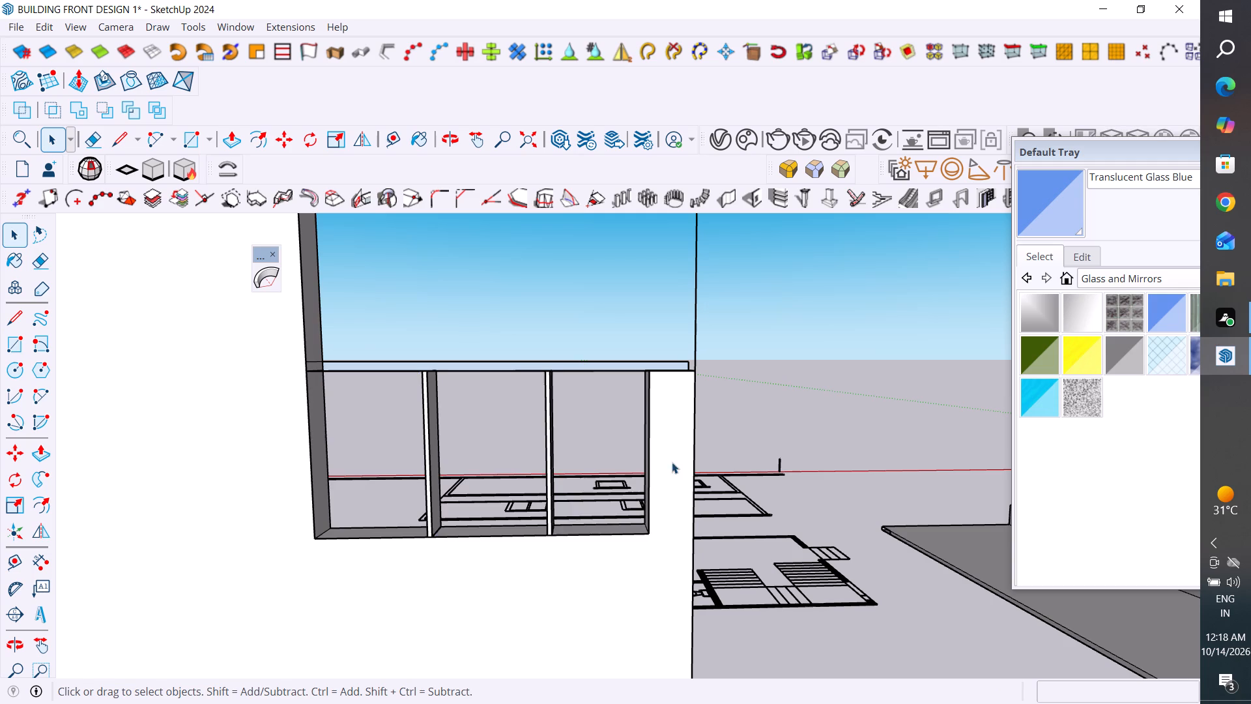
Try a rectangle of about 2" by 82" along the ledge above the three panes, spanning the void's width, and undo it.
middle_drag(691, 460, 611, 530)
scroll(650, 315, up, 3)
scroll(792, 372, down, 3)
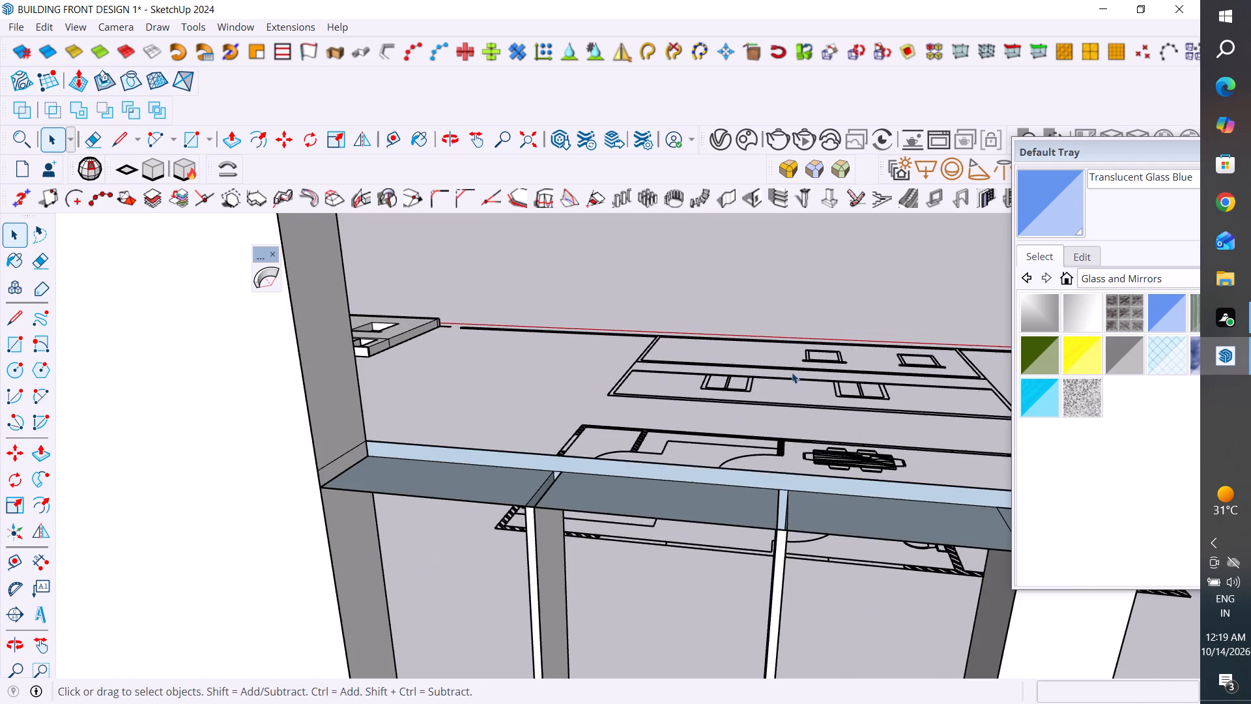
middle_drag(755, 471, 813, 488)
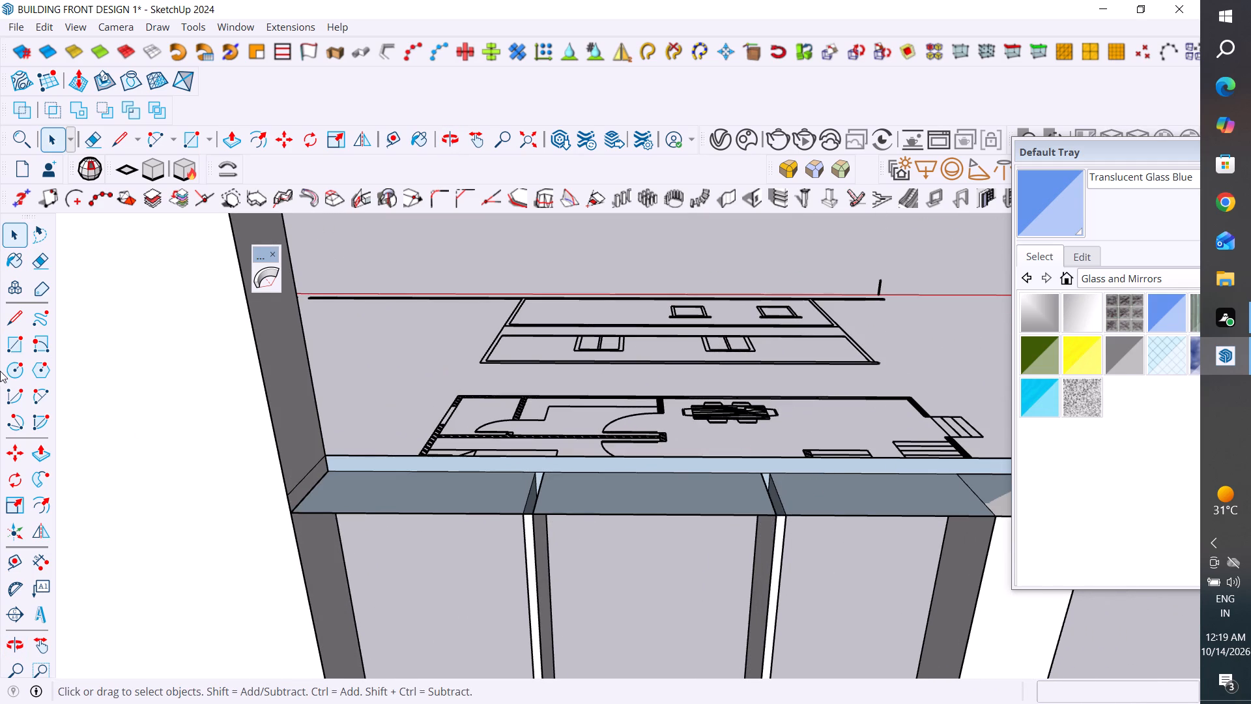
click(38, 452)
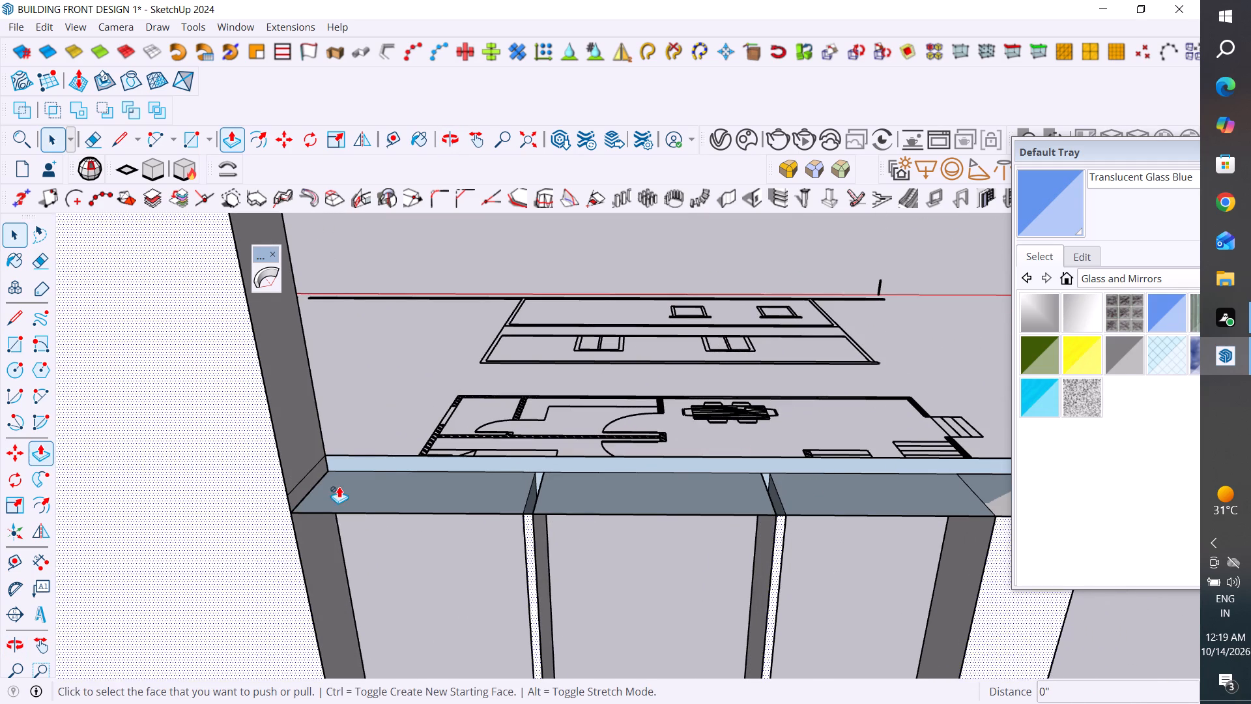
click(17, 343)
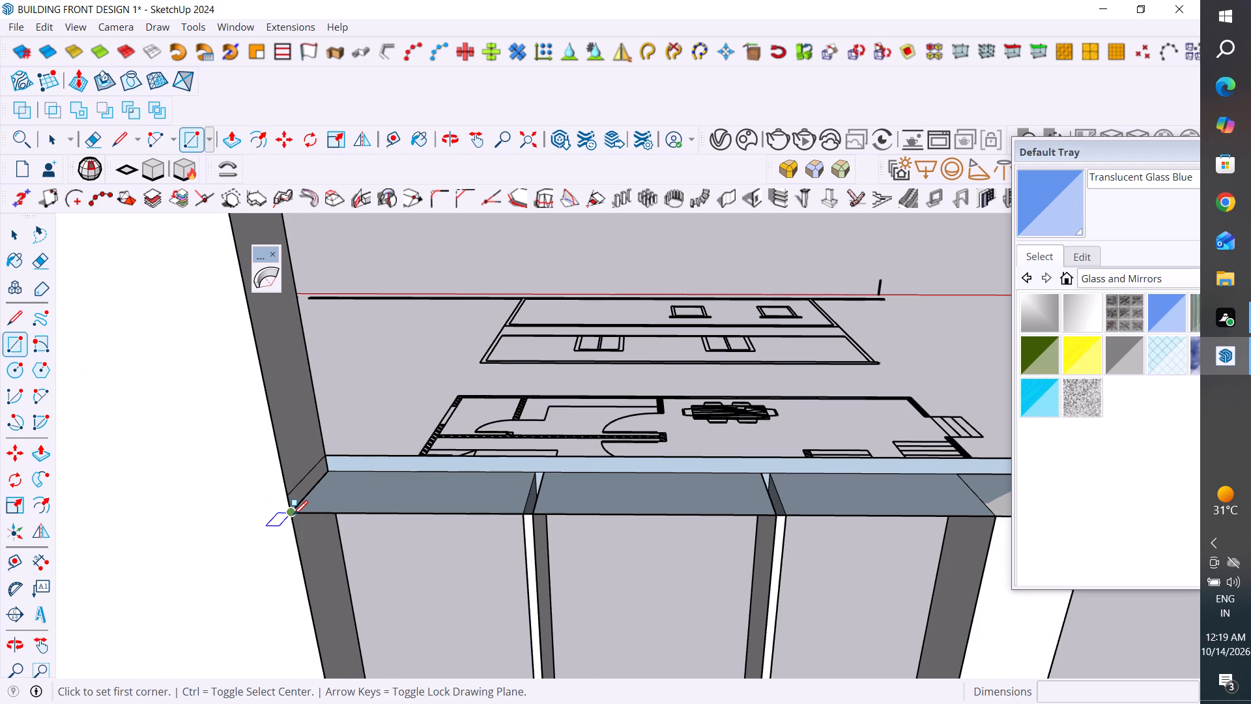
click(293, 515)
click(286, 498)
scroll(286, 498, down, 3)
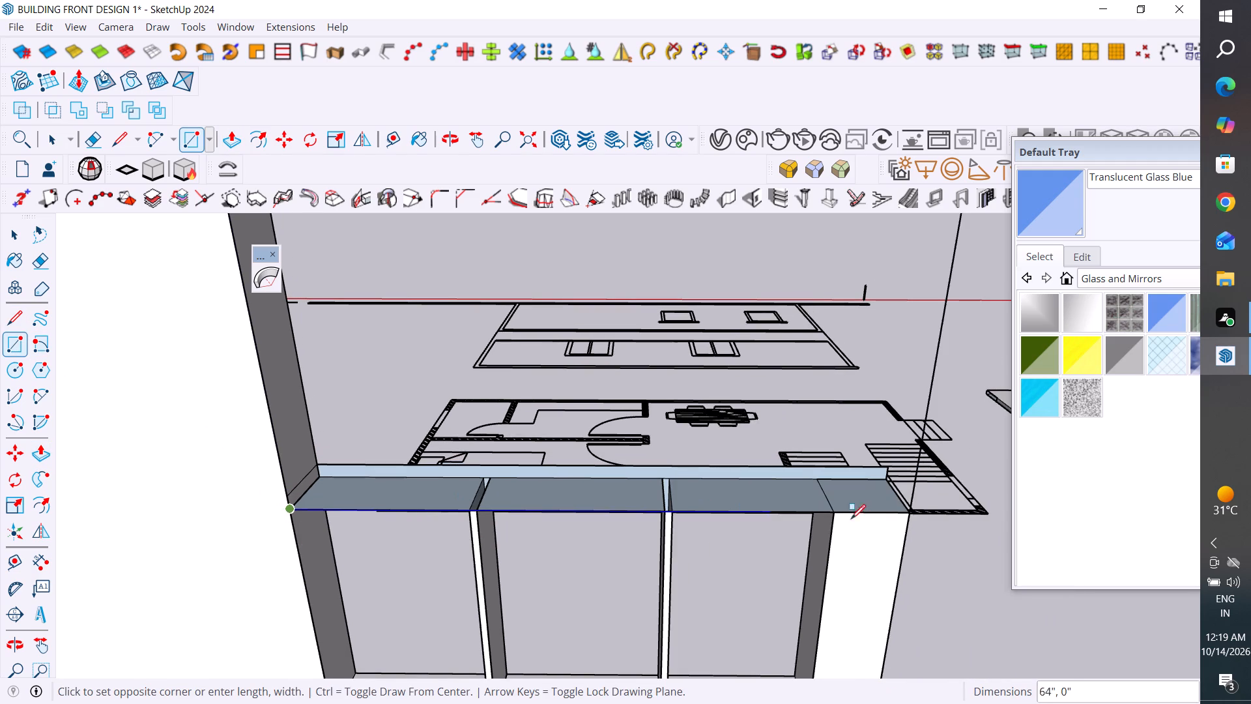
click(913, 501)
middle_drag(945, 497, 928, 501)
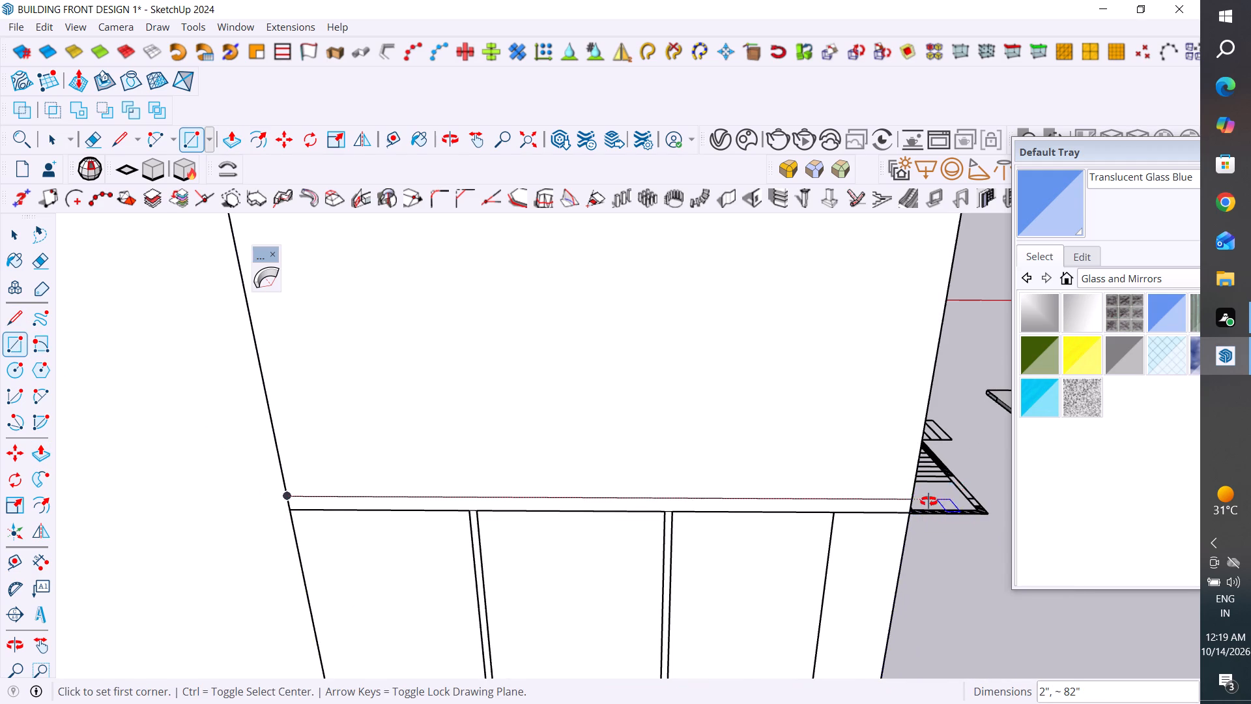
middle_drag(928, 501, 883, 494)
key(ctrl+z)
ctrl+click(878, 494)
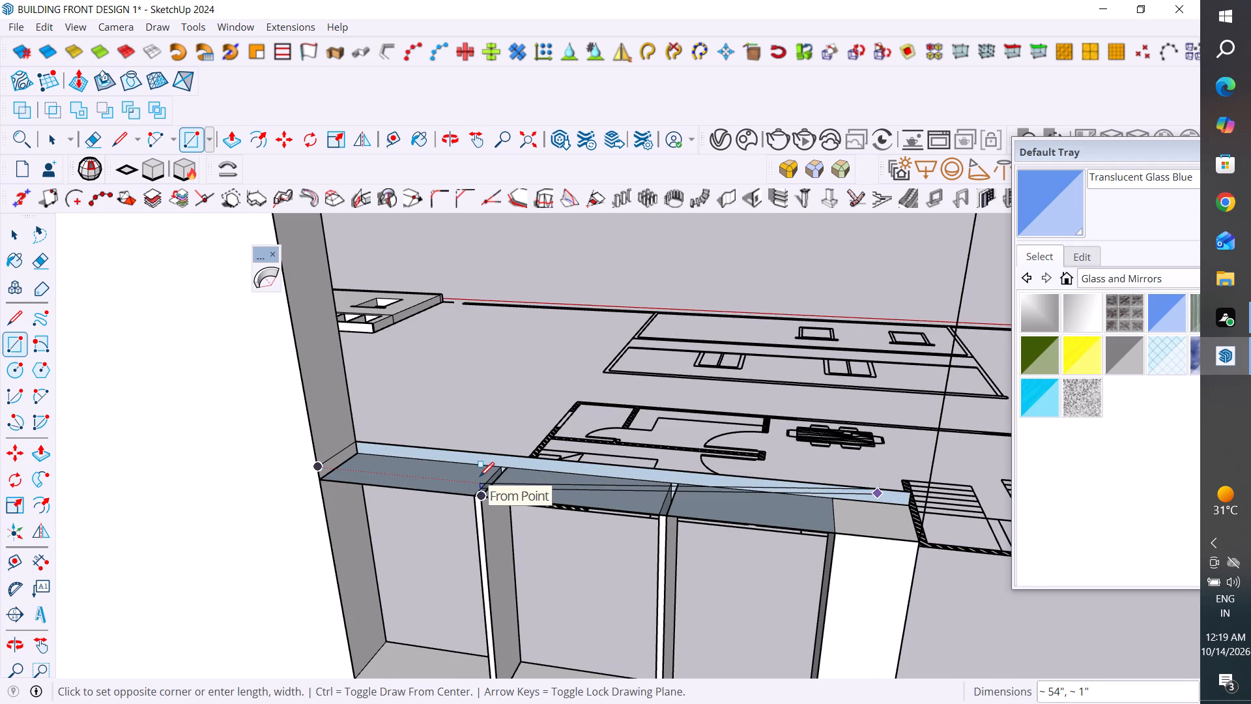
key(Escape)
Draw a 10" line across the wall's thickness at the ledge's outer end, from the existing strip's top corner to the opposite vertical edge.
click(16, 312)
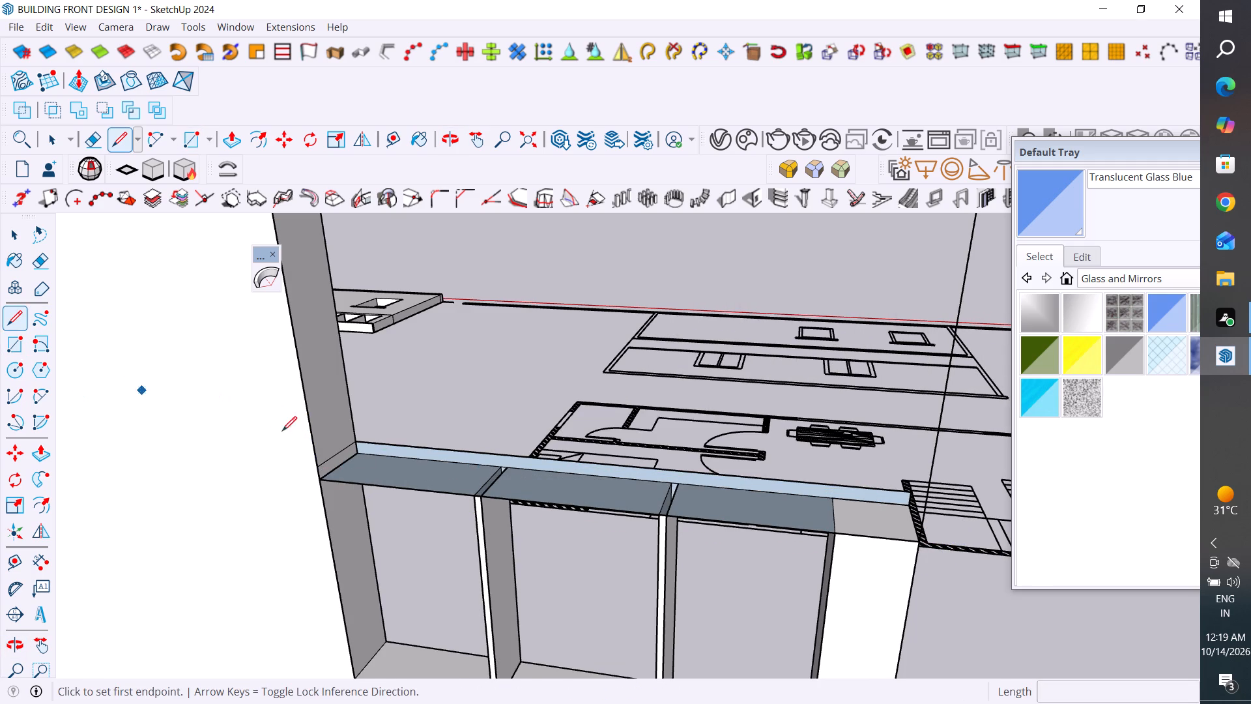
middle_drag(347, 468, 440, 413)
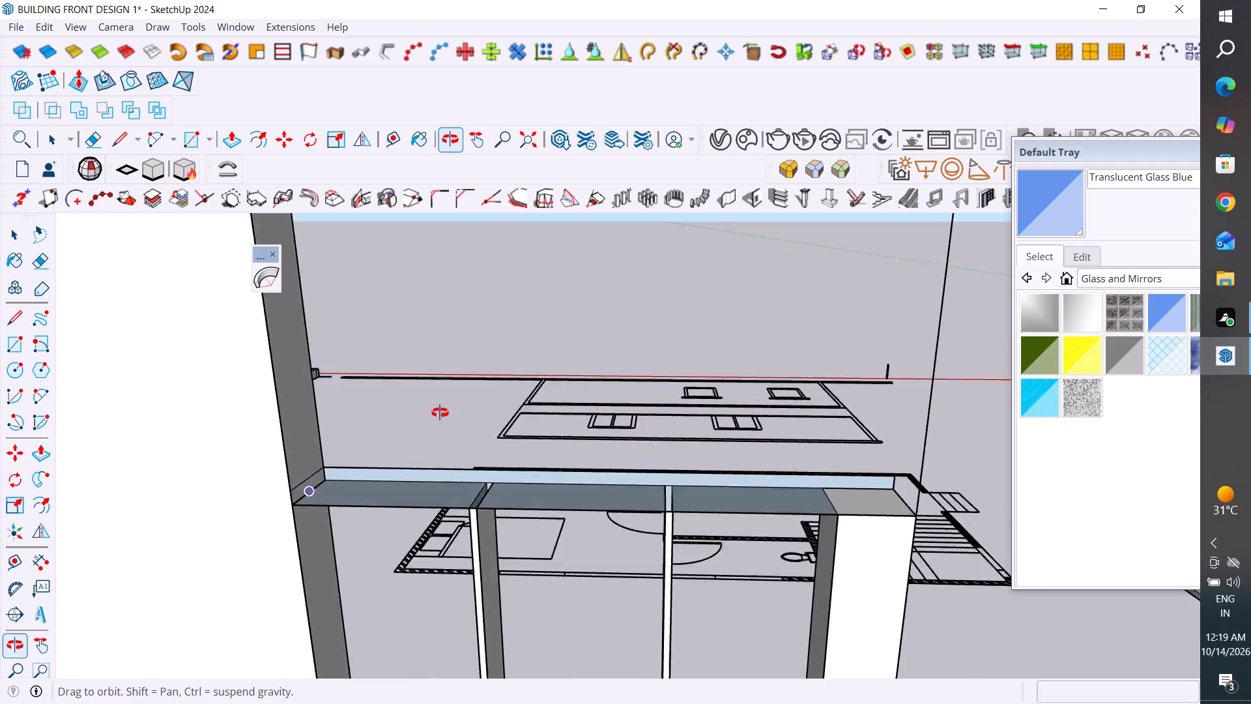
middle_drag(440, 413, 0, 380)
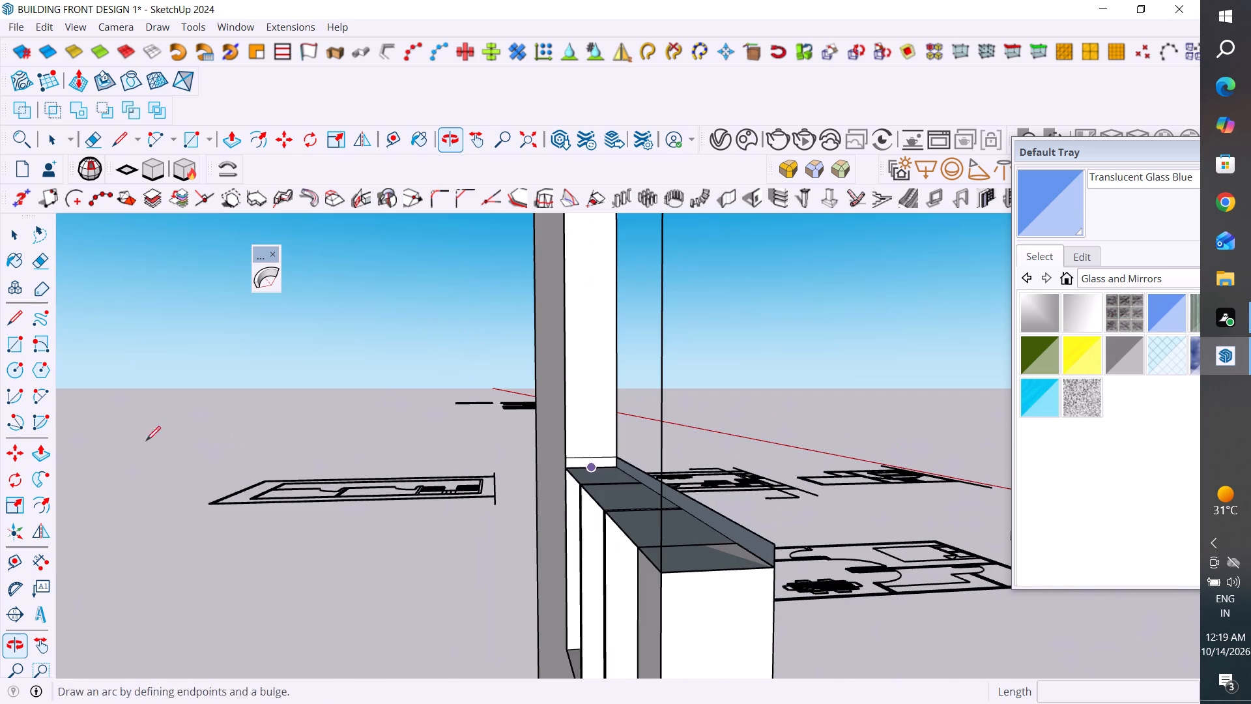
middle_drag(661, 568, 483, 538)
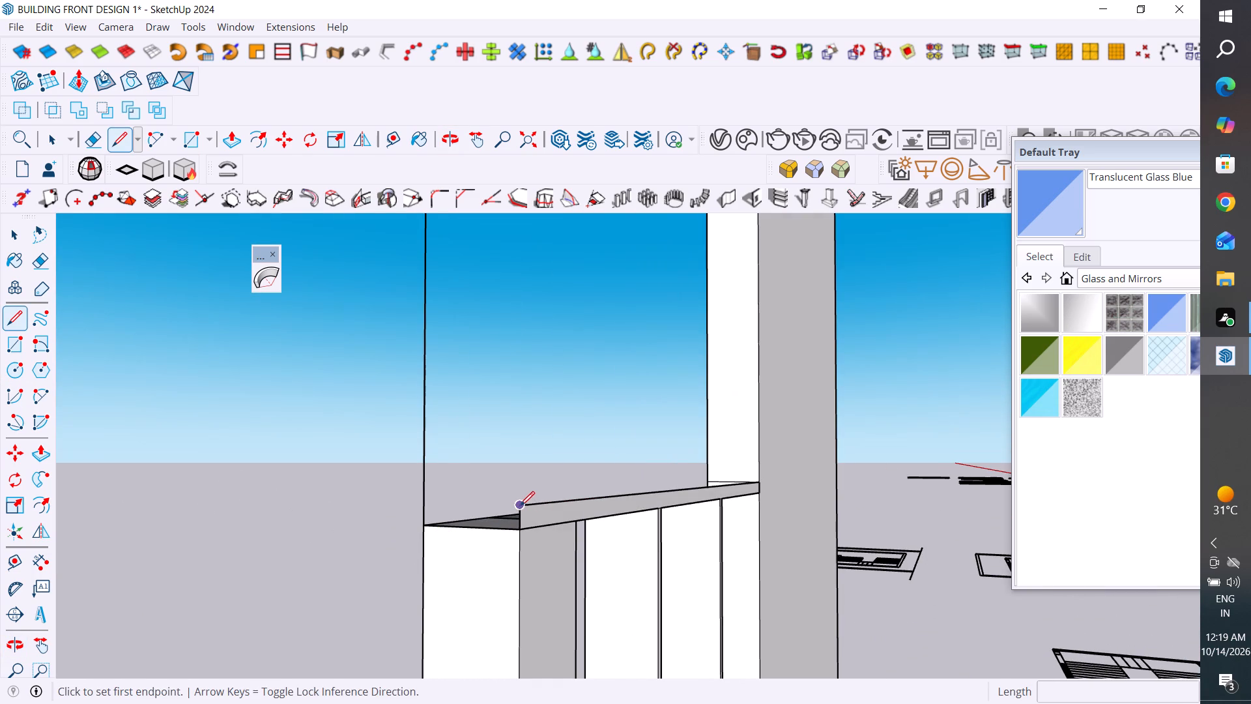
click(519, 506)
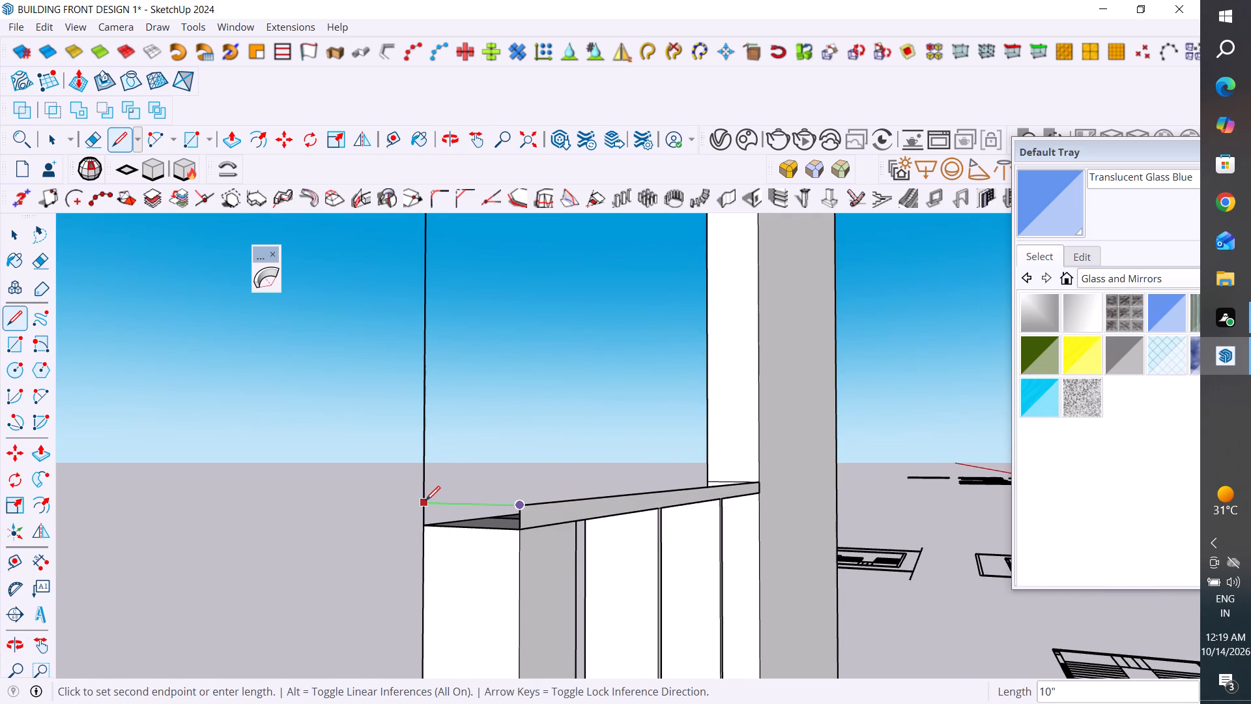
click(425, 501)
middle_drag(735, 450, 1071, 512)
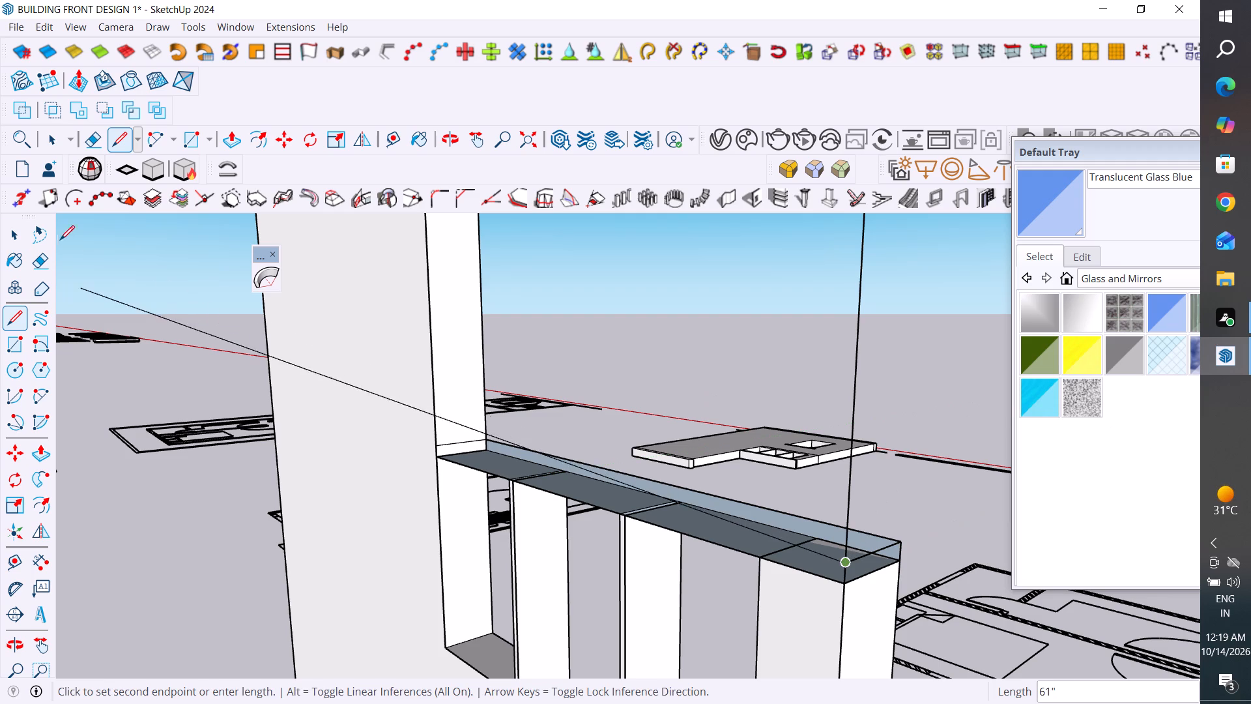
click(15, 240)
click(13, 318)
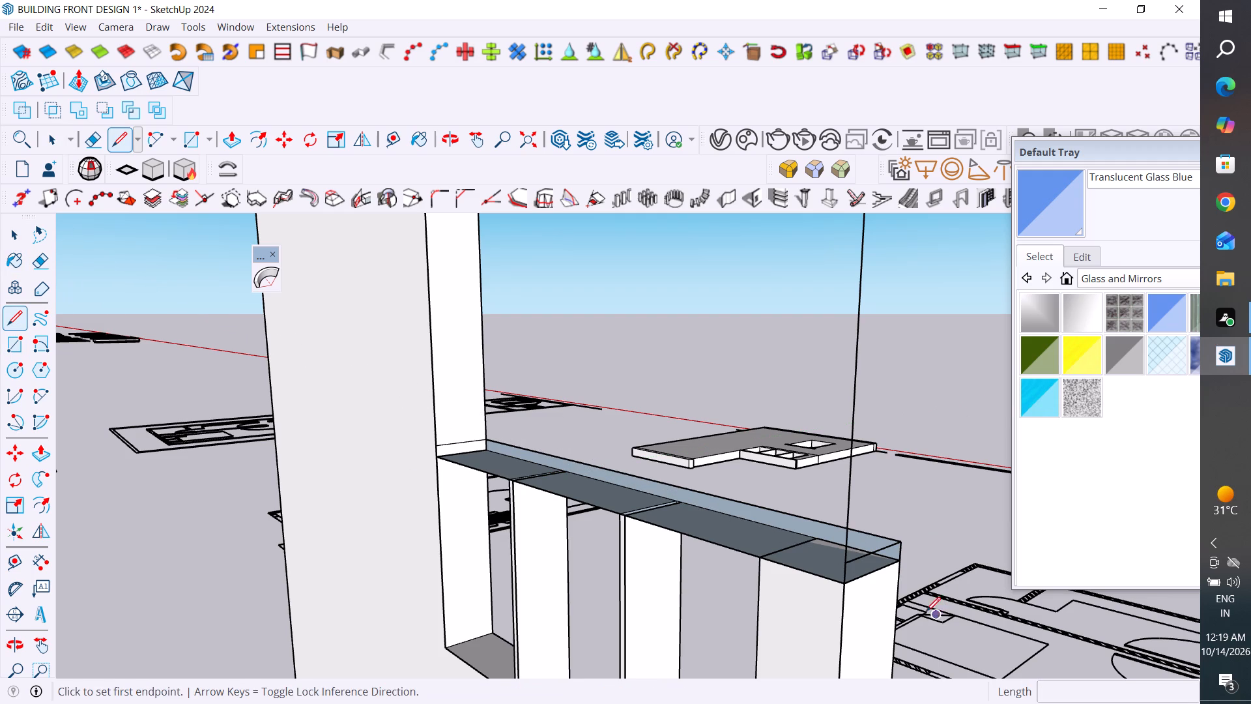
Draw a line about 82" long along the ledge's open side above the three panes, spanning the void's width to the outer edge.
middle_drag(734, 559, 874, 538)
scroll(140, 543, down, 6)
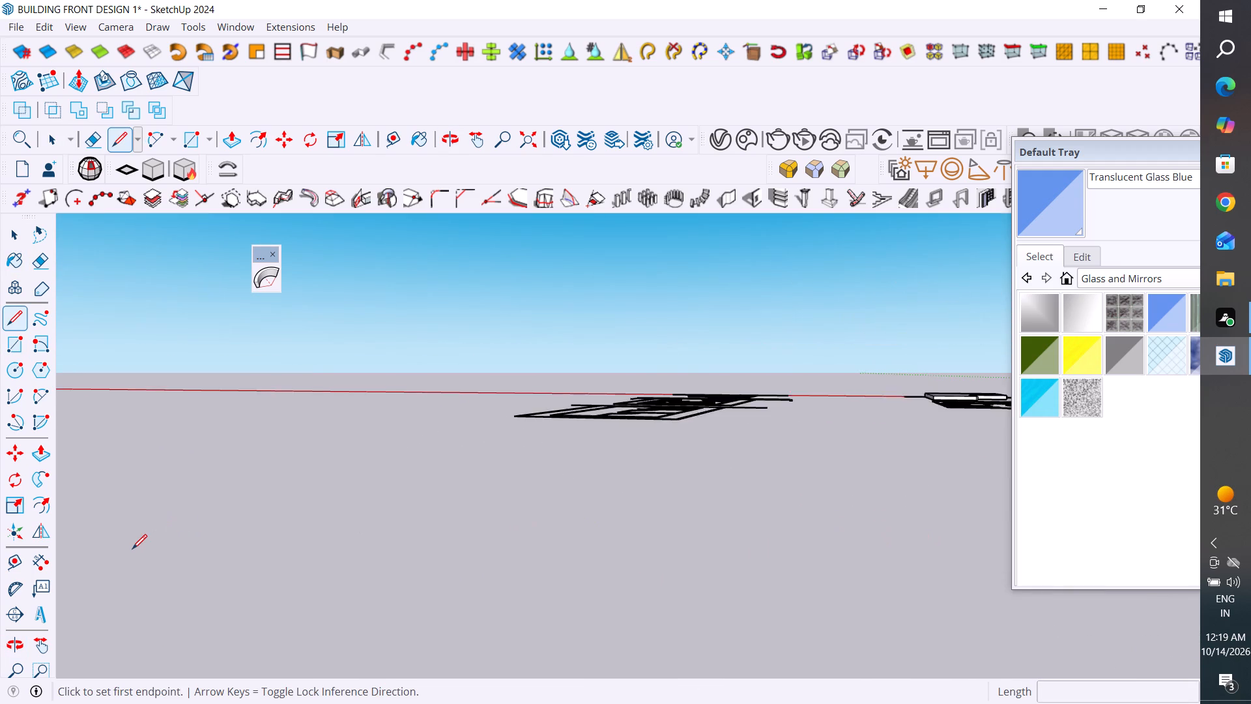
scroll(132, 549, down, 2)
middle_drag(788, 490, 640, 657)
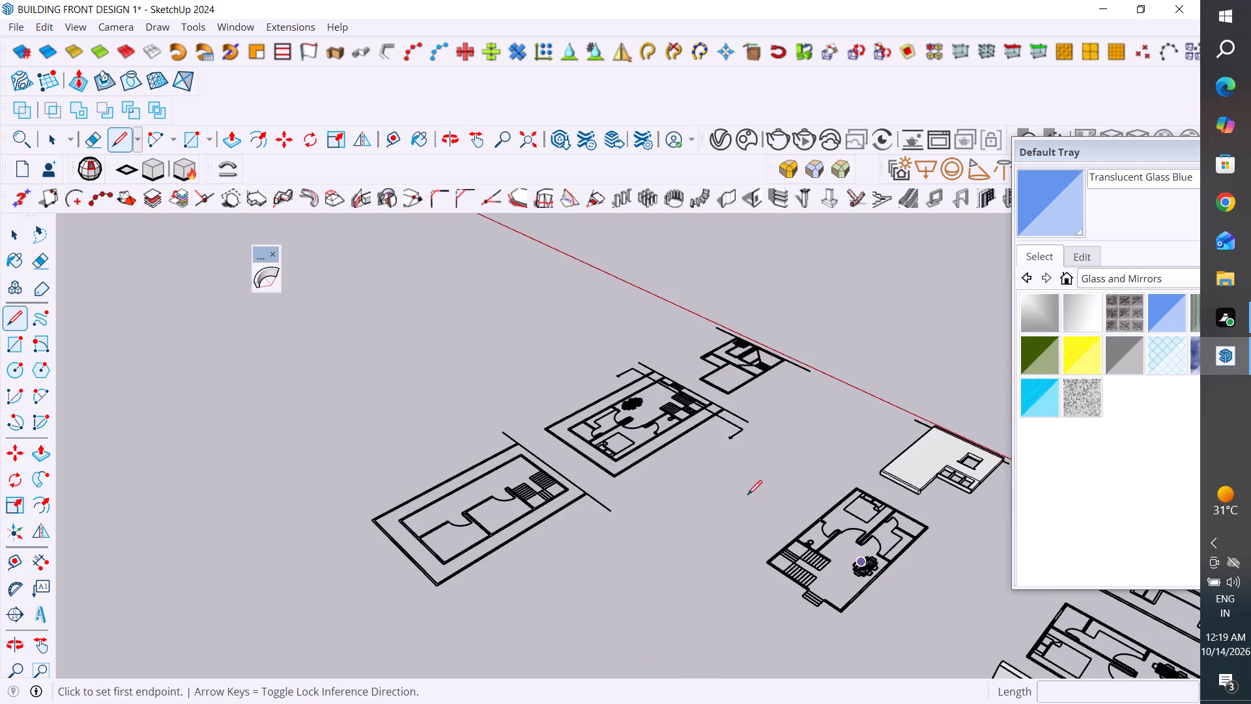
scroll(409, 470, down, 4)
scroll(816, 671, up, 7)
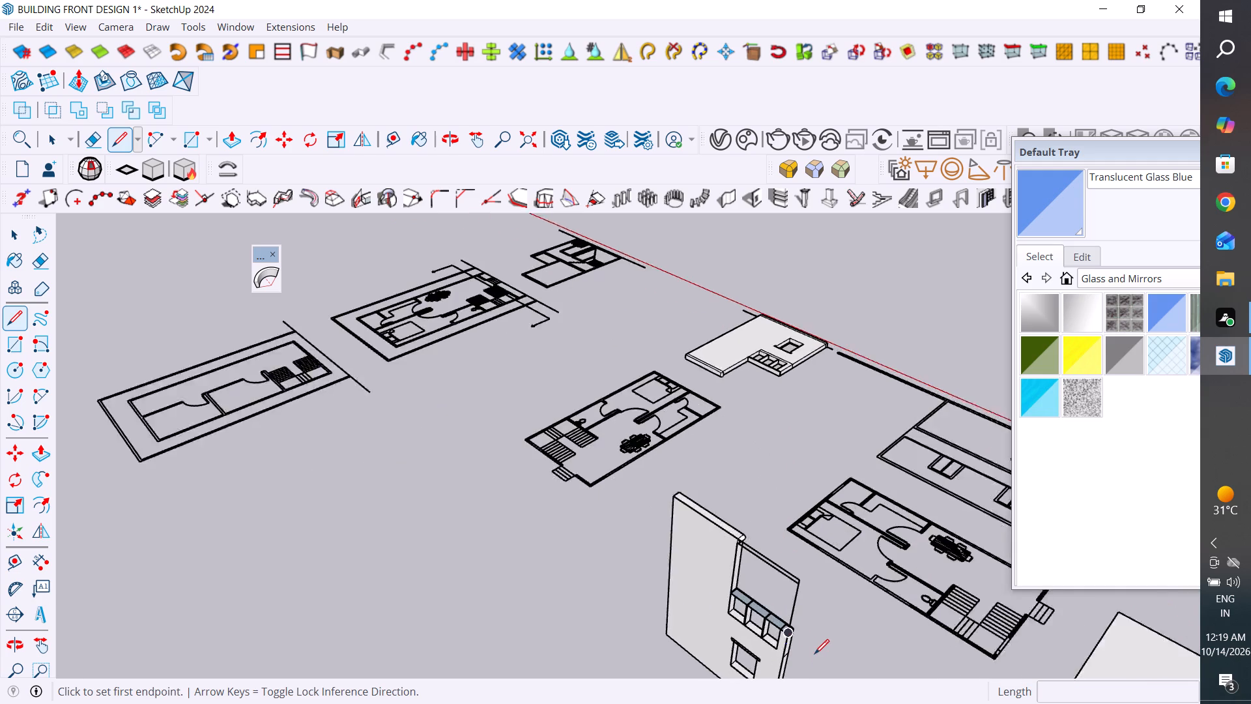
scroll(814, 654, up, 6)
scroll(744, 625, up, 10)
middle_drag(729, 634, 789, 624)
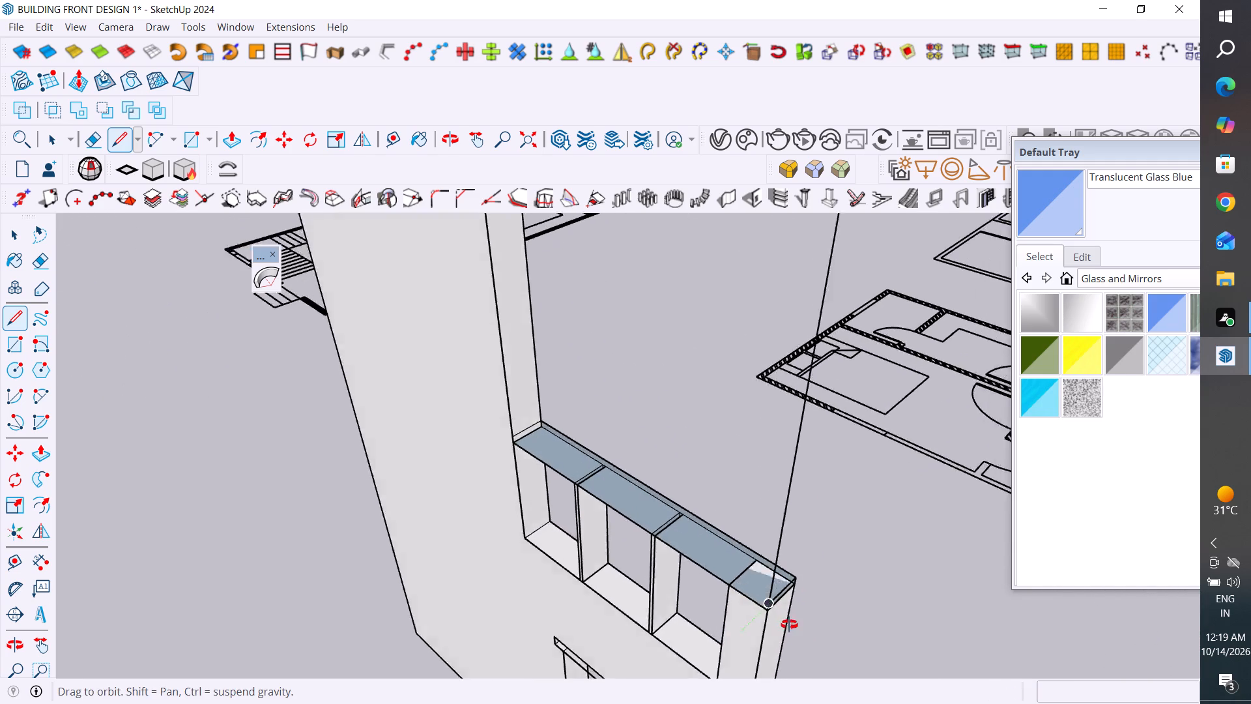
middle_drag(789, 624, 925, 593)
scroll(864, 510, up, 4)
scroll(878, 527, down, 3)
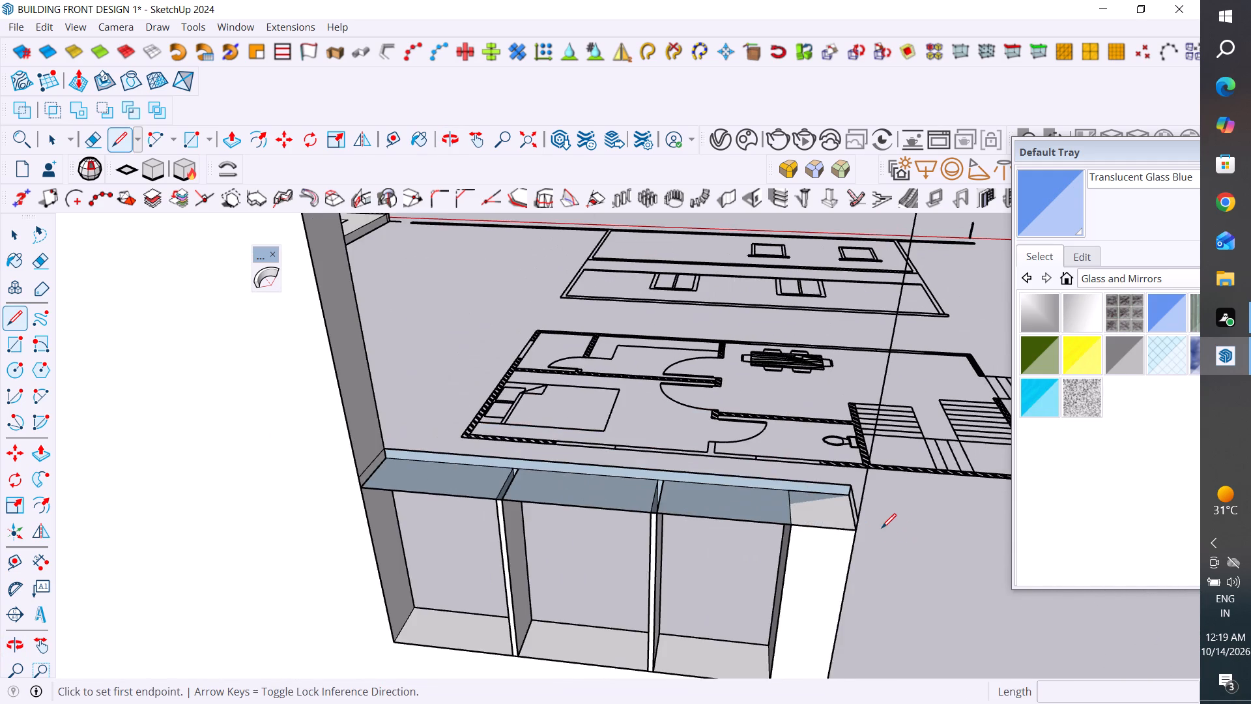
middle_drag(889, 534, 873, 518)
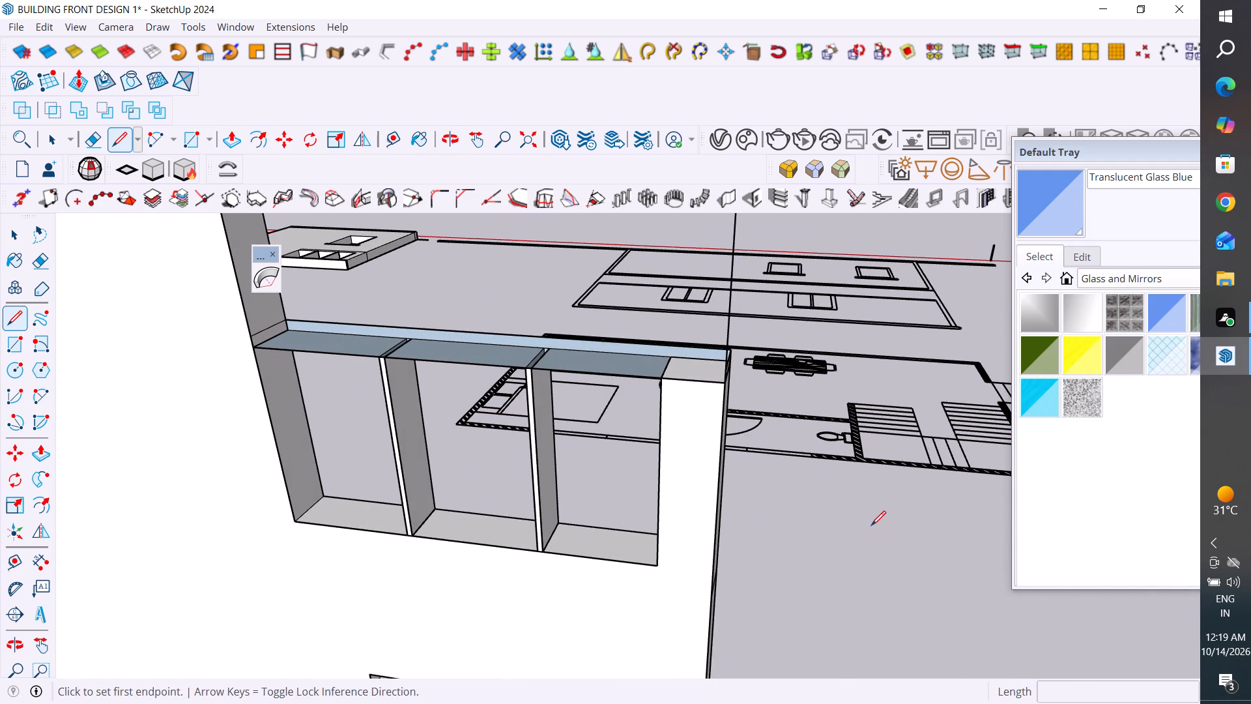
middle_drag(872, 527, 882, 540)
click(314, 444)
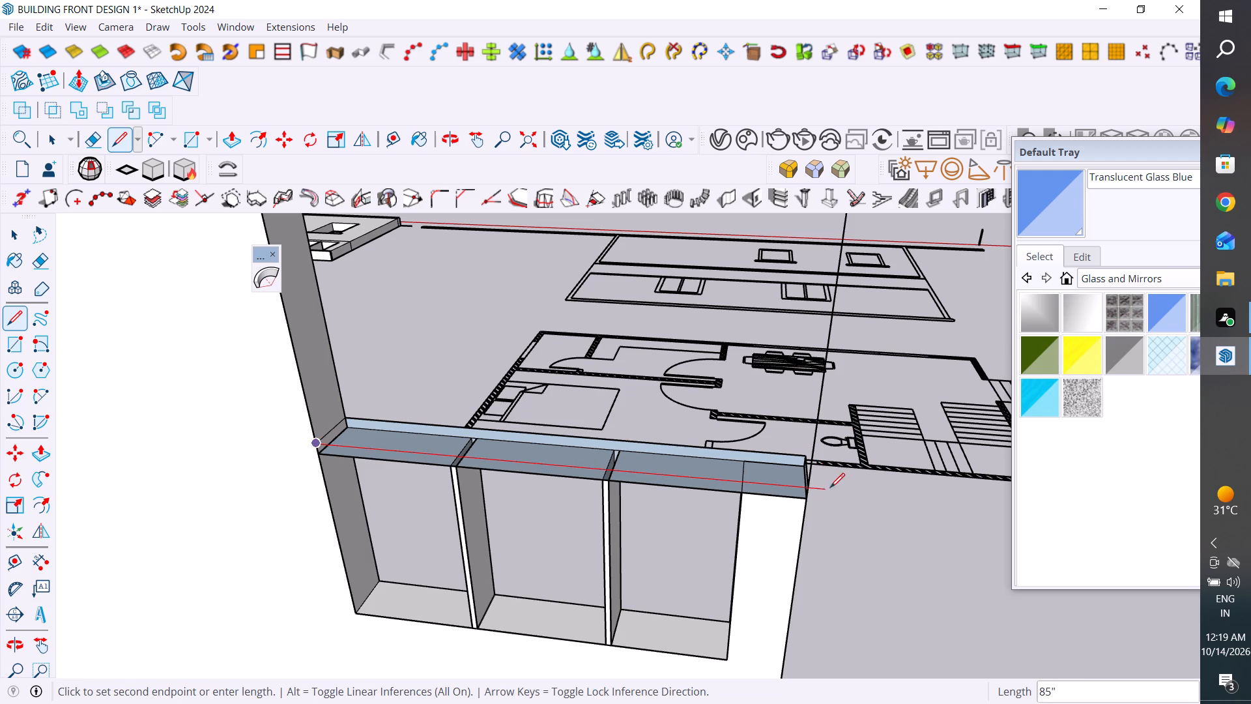
middle_drag(830, 488, 584, 479)
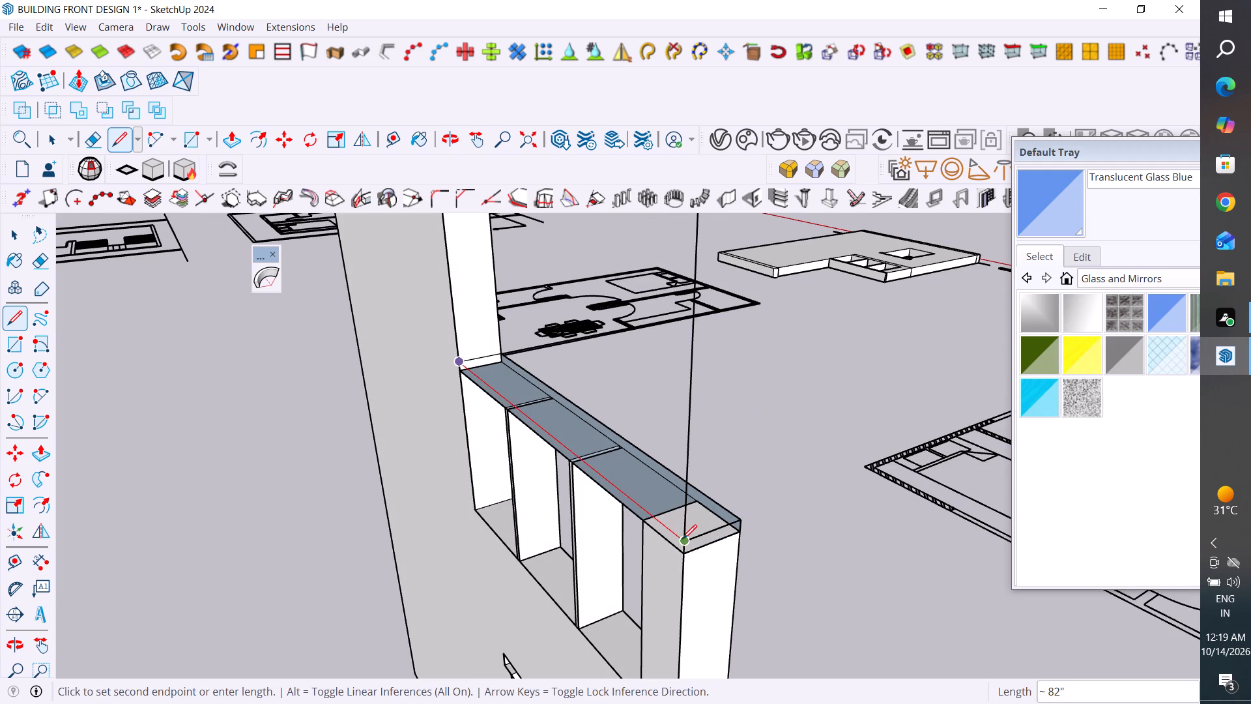
click(683, 539)
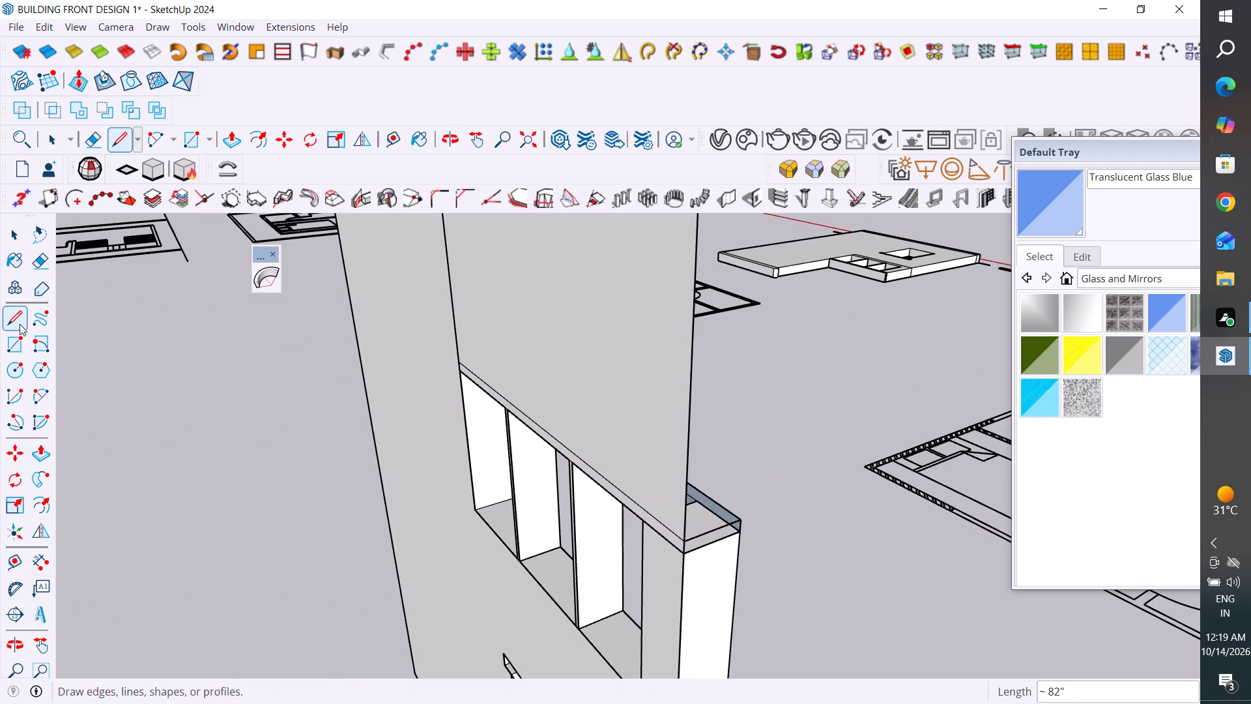
Delete the face covering the large void above the ledge.
click(14, 235)
click(185, 397)
middle_drag(431, 561, 593, 594)
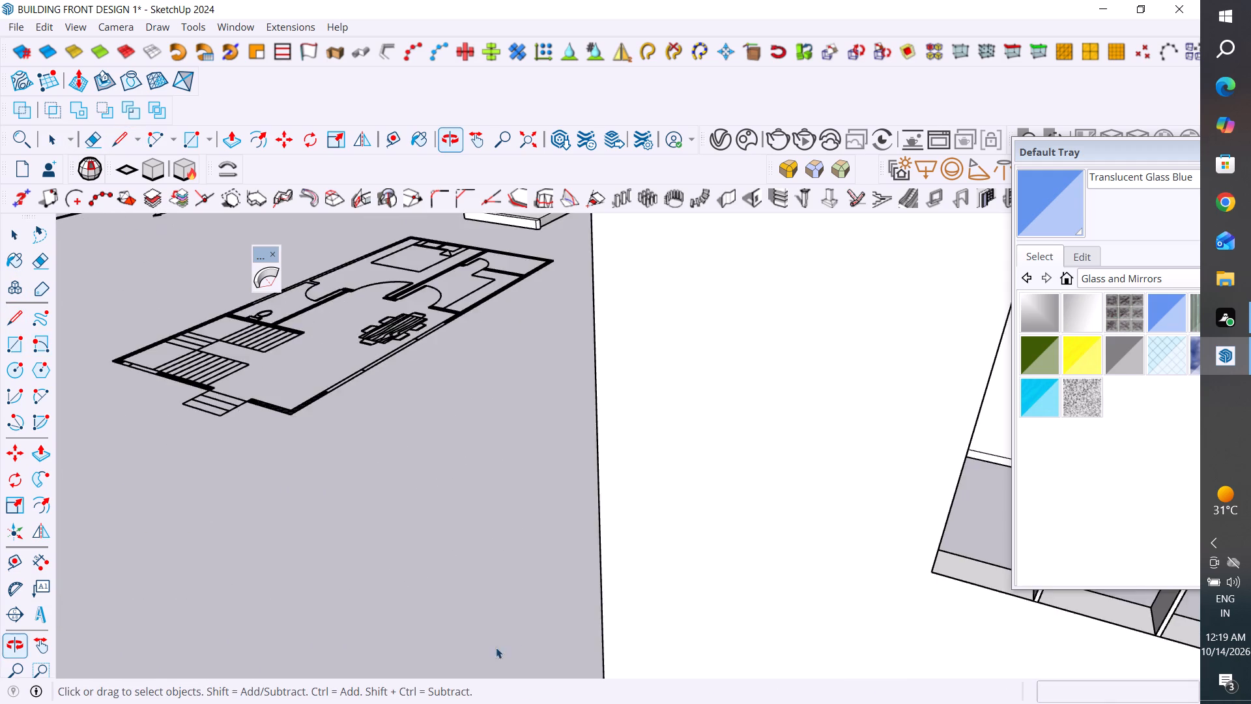
scroll(484, 649, down, 9)
middle_drag(492, 620, 579, 589)
click(725, 498)
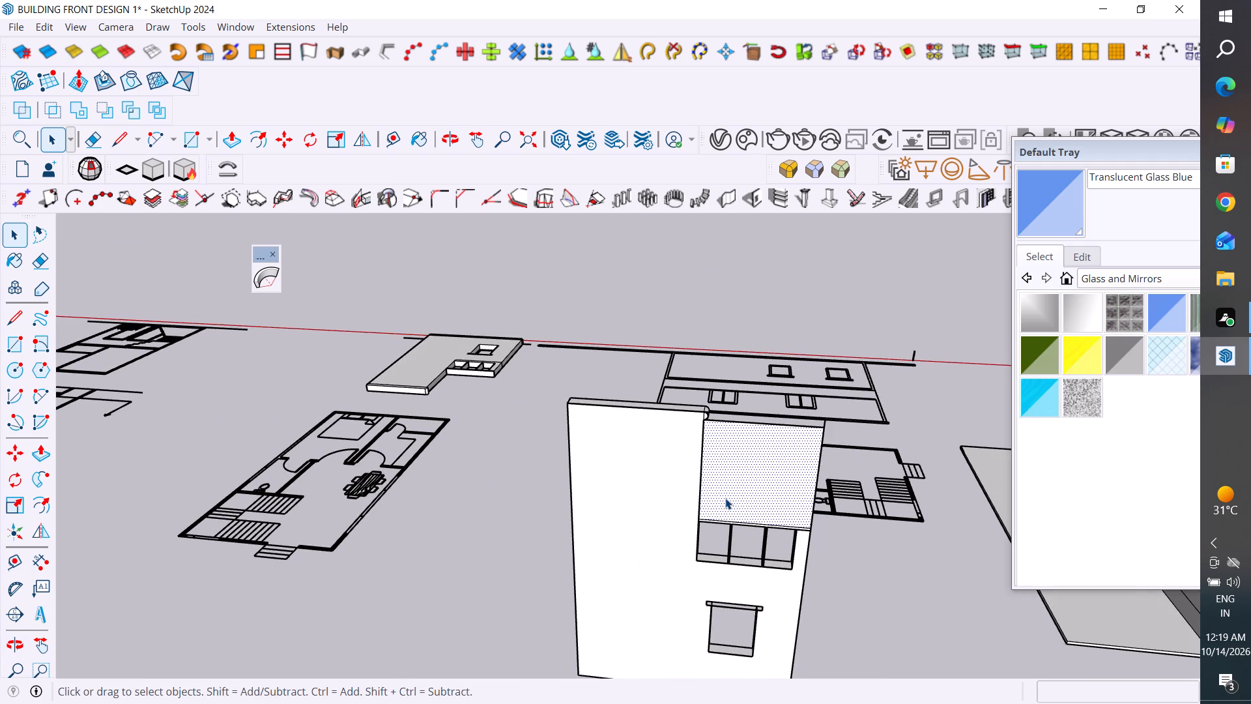
key(Delete)
Draw a 2" by 10" rectangle closing the ledge's outer end.
middle_drag(791, 540, 807, 581)
scroll(807, 581, up, 2)
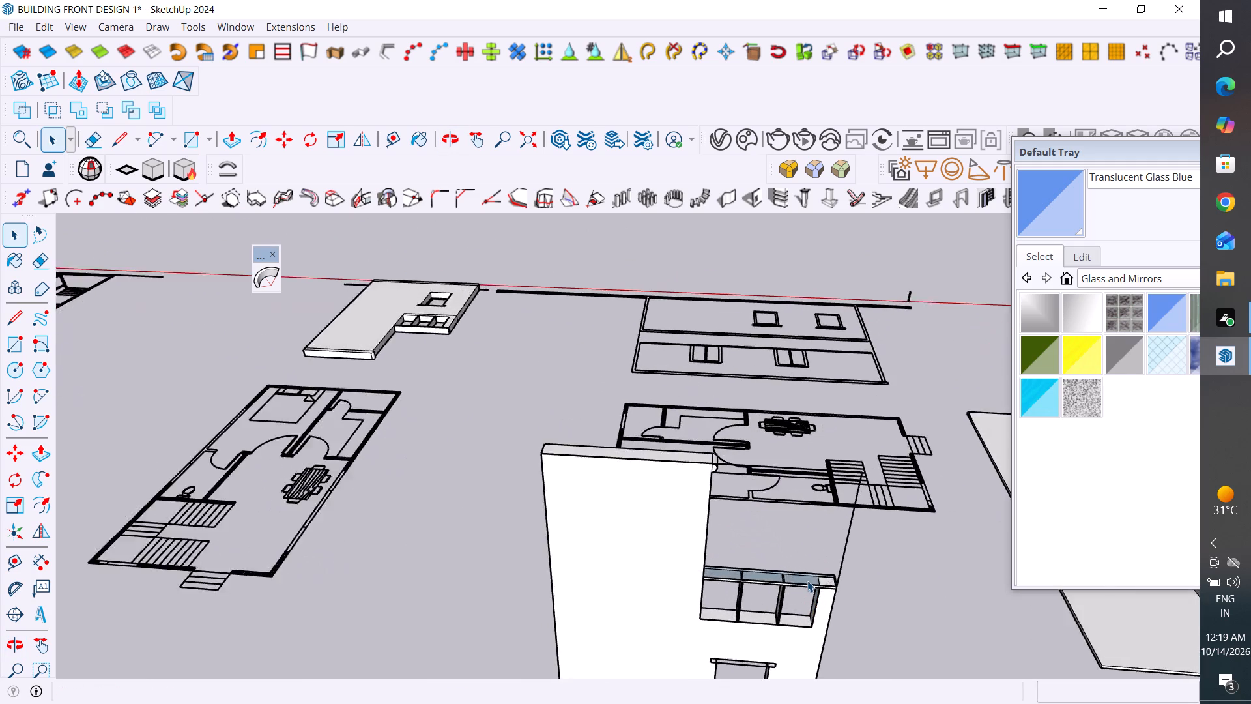
scroll(807, 581, up, 11)
middle_drag(895, 590, 824, 576)
scroll(303, 469, up, 2)
middle_drag(349, 470, 448, 503)
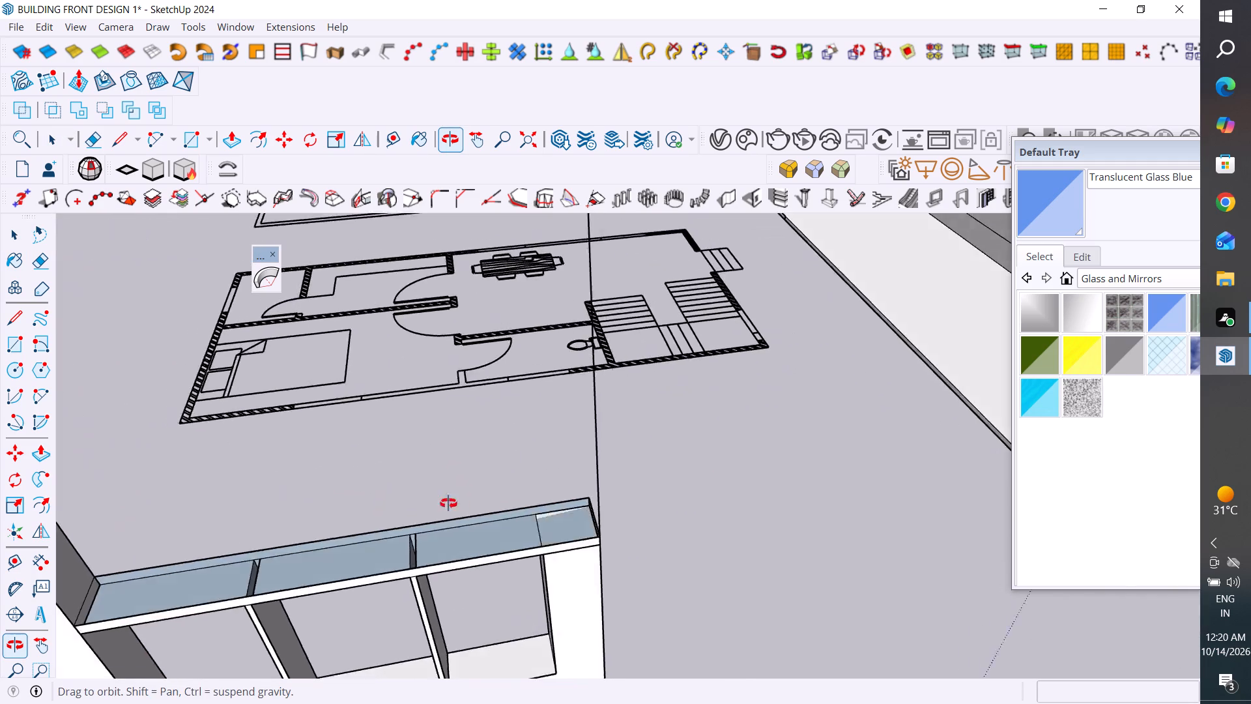
middle_drag(448, 503, 187, 493)
scroll(474, 411, up, 7)
scroll(629, 491, down, 2)
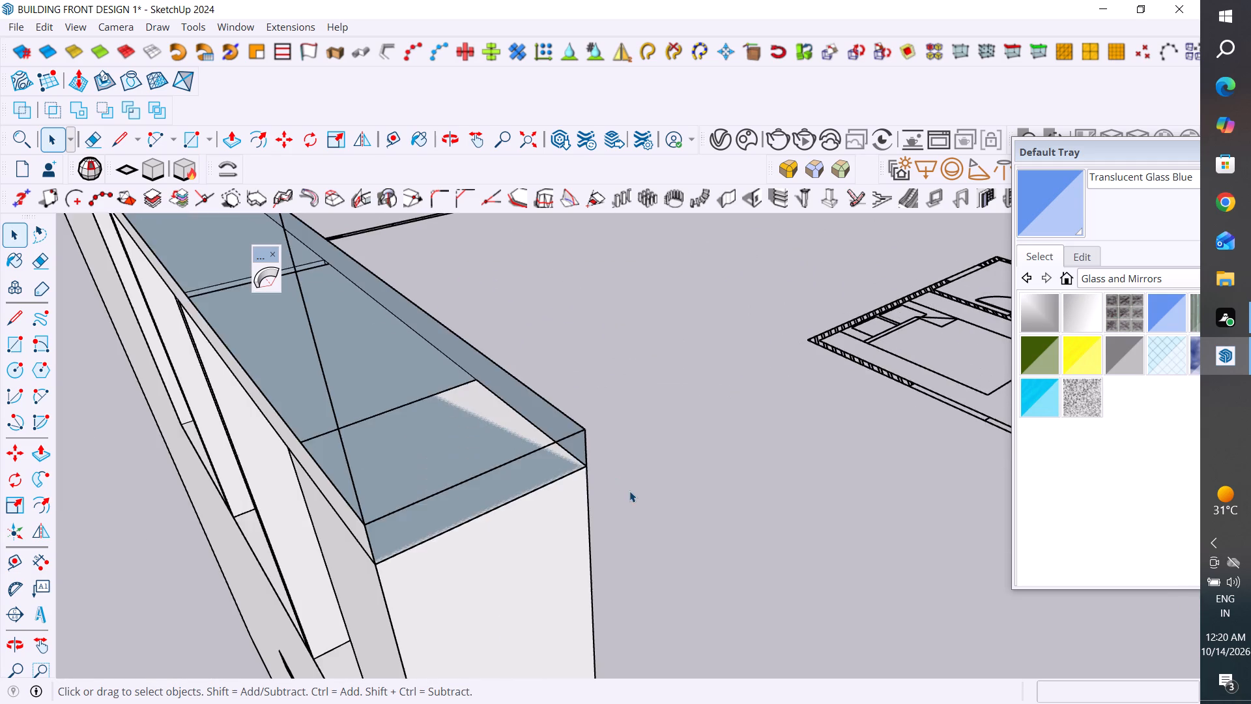
middle_click(636, 496)
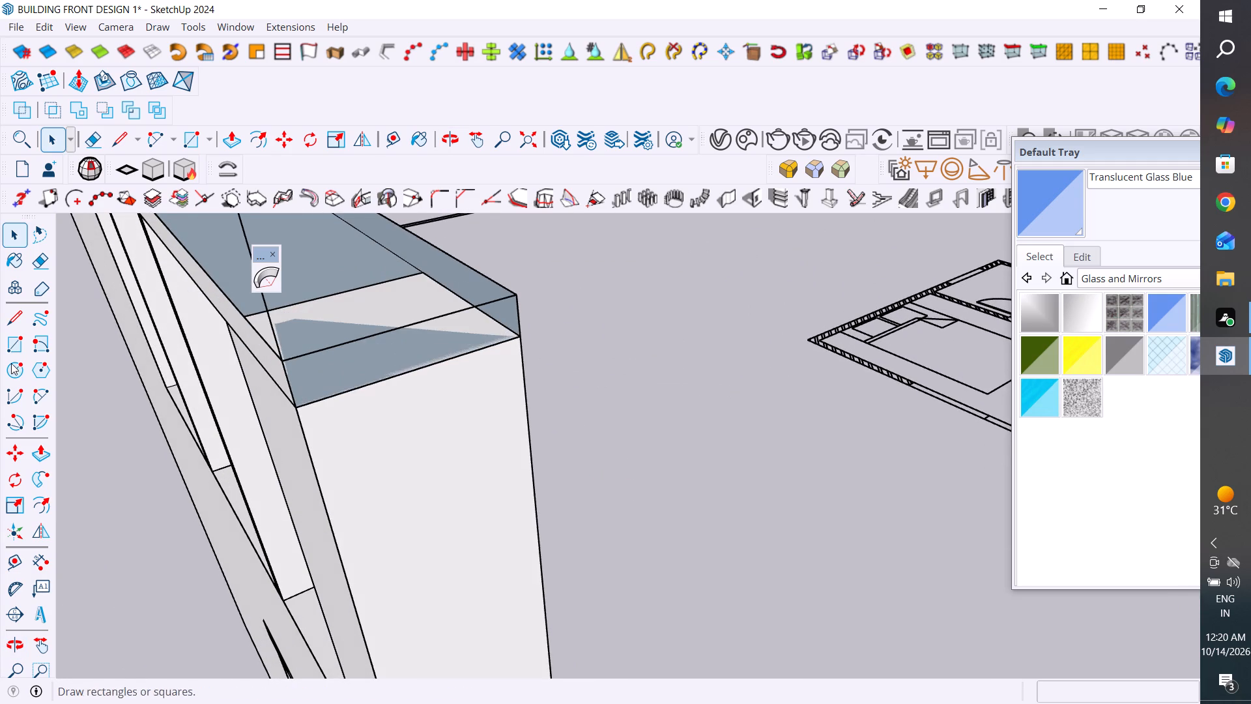
click(19, 351)
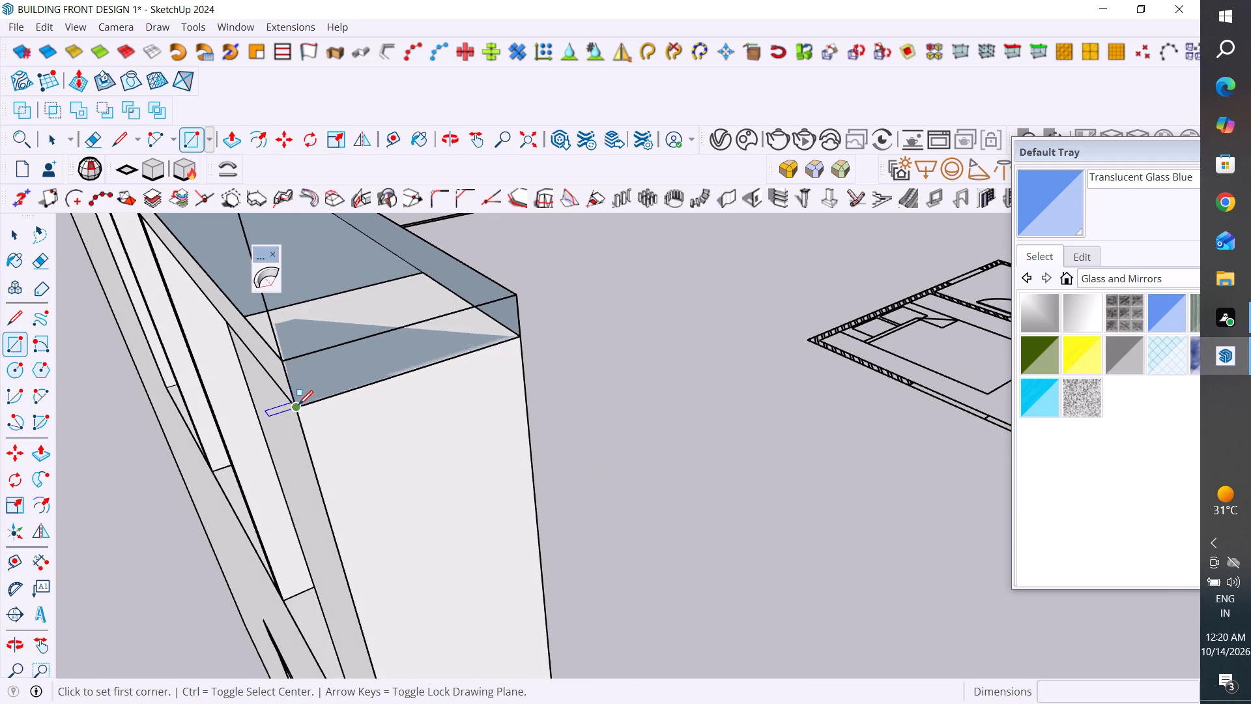
click(298, 405)
click(518, 295)
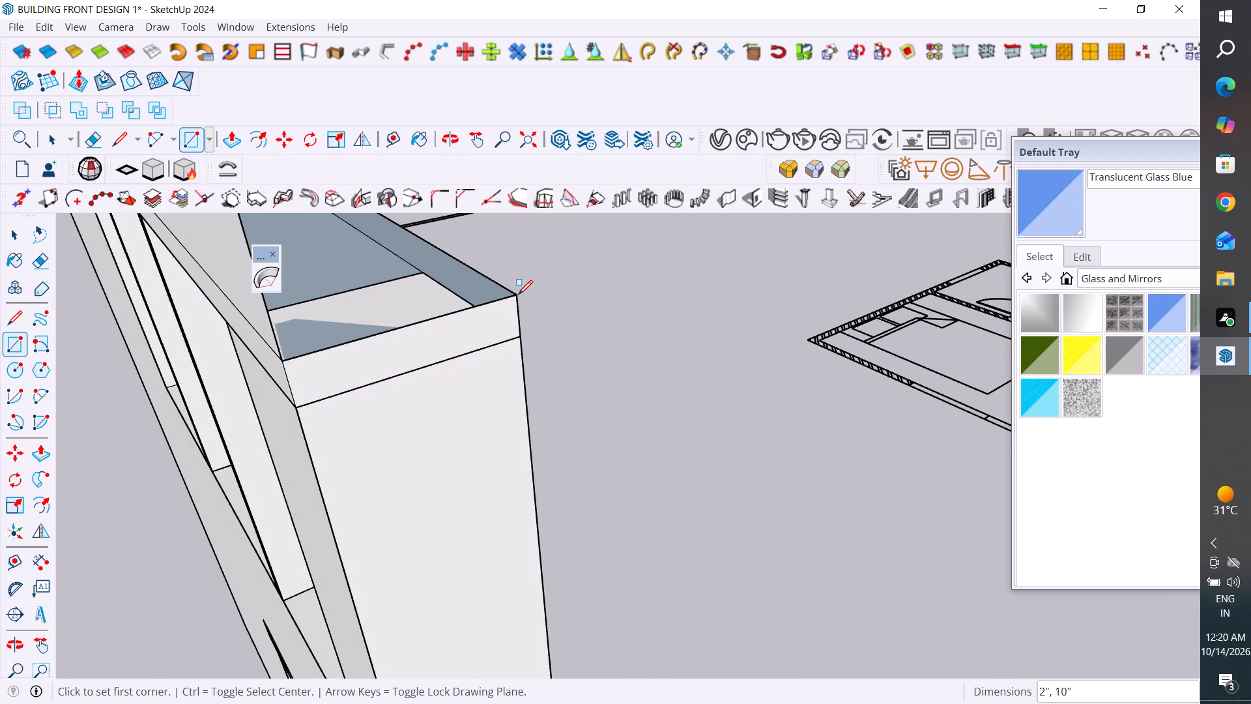
Delete the face covering the void above the ledge again.
scroll(741, 462, down, 2)
middle_drag(755, 471, 891, 486)
scroll(871, 518, down, 4)
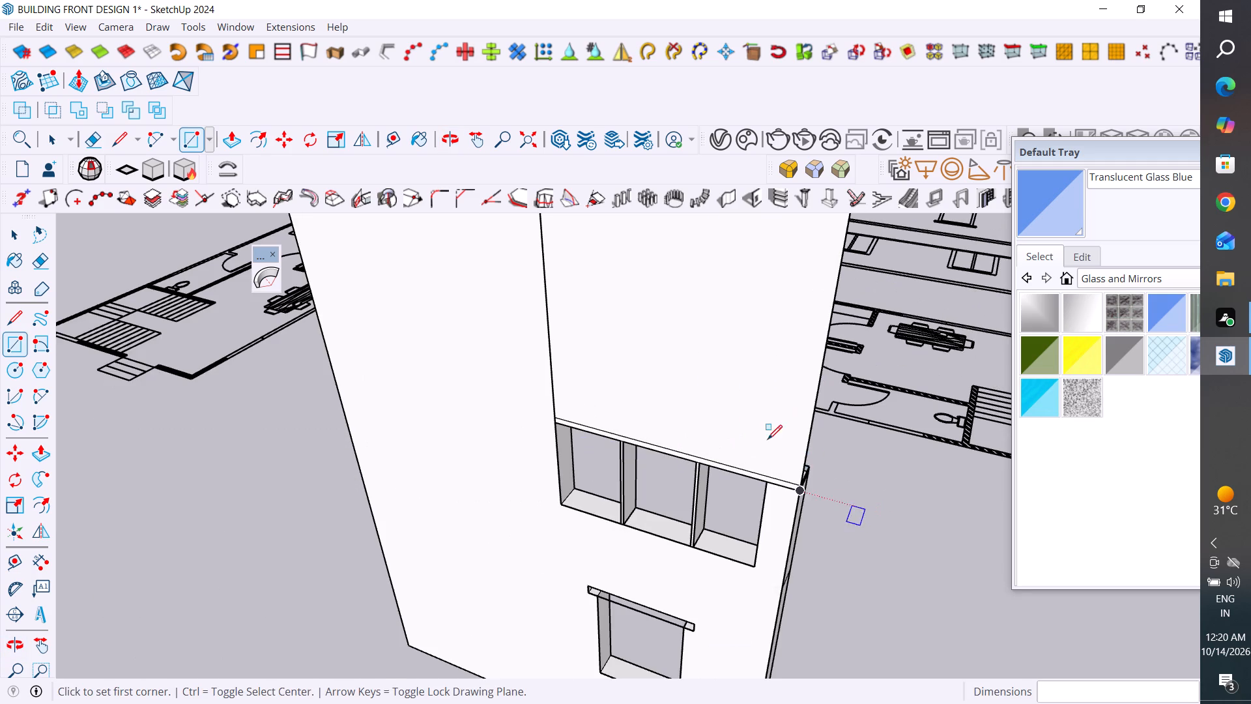
click(737, 360)
click(15, 234)
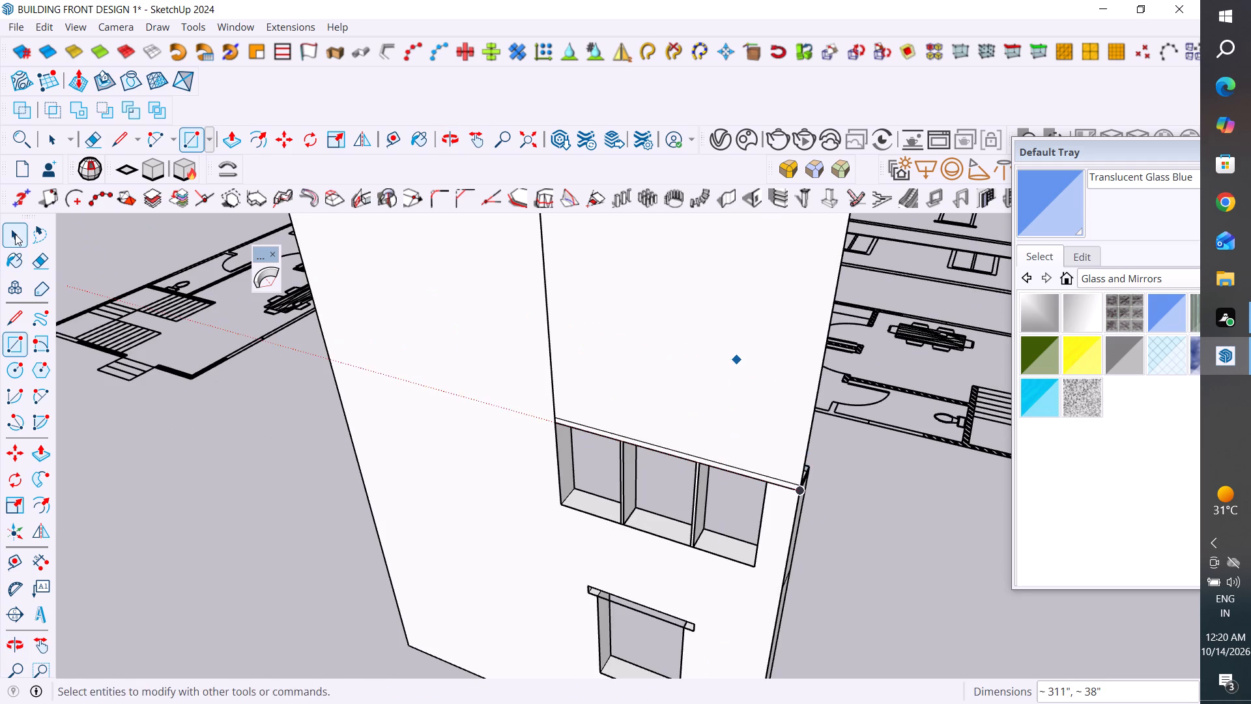
click(696, 373)
key(Delete)
Cap the ledge's top with a rectangle about 82" by 10", and delete the face covering the void above it.
middle_drag(811, 520, 846, 544)
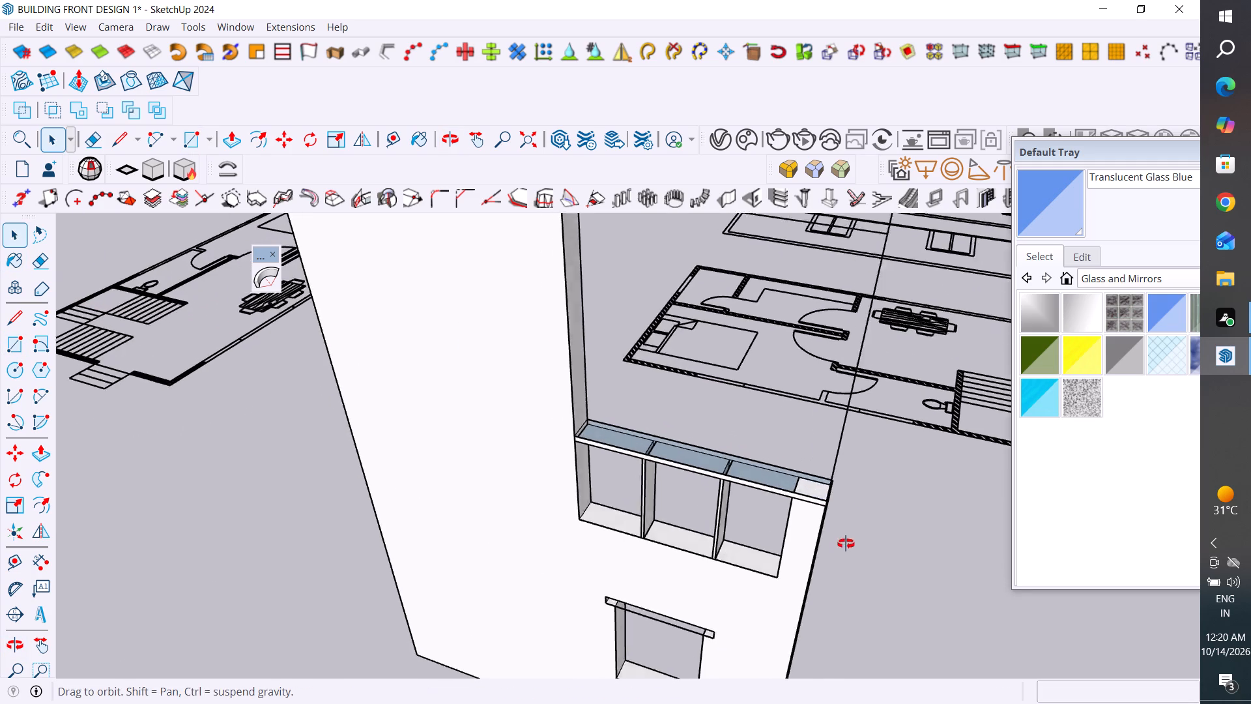
middle_drag(846, 544, 860, 563)
scroll(854, 542, up, 3)
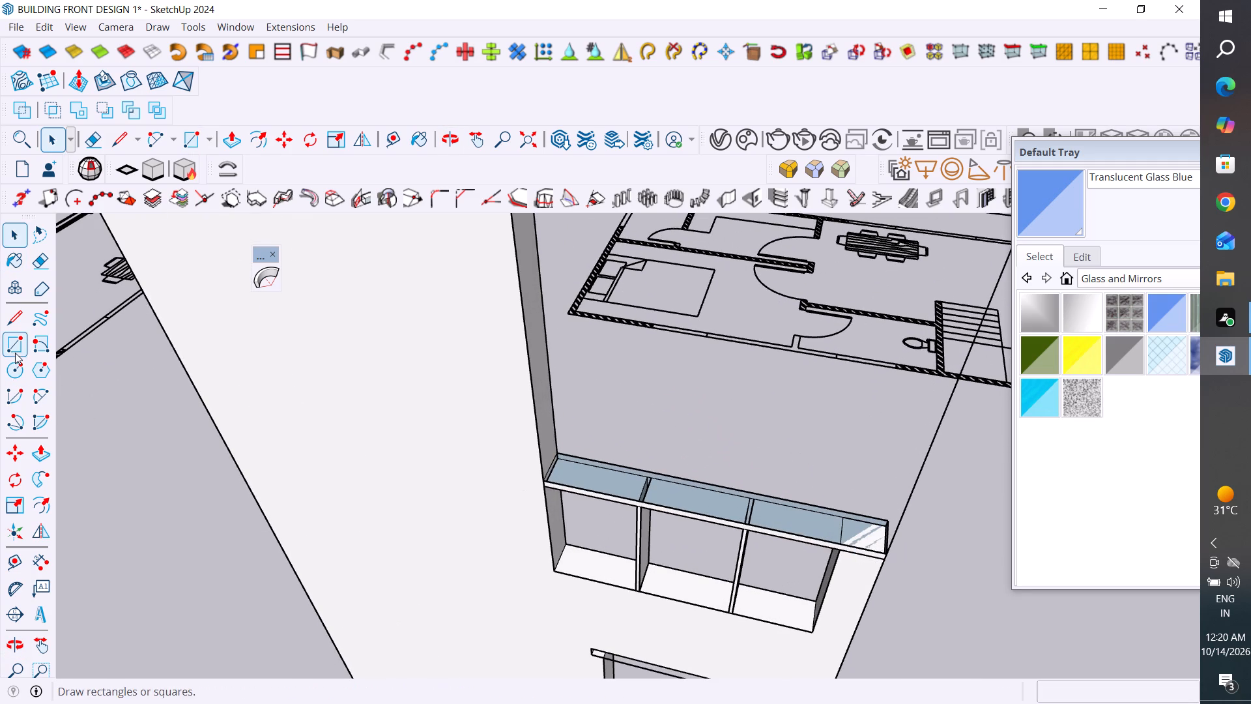
click(13, 345)
click(558, 450)
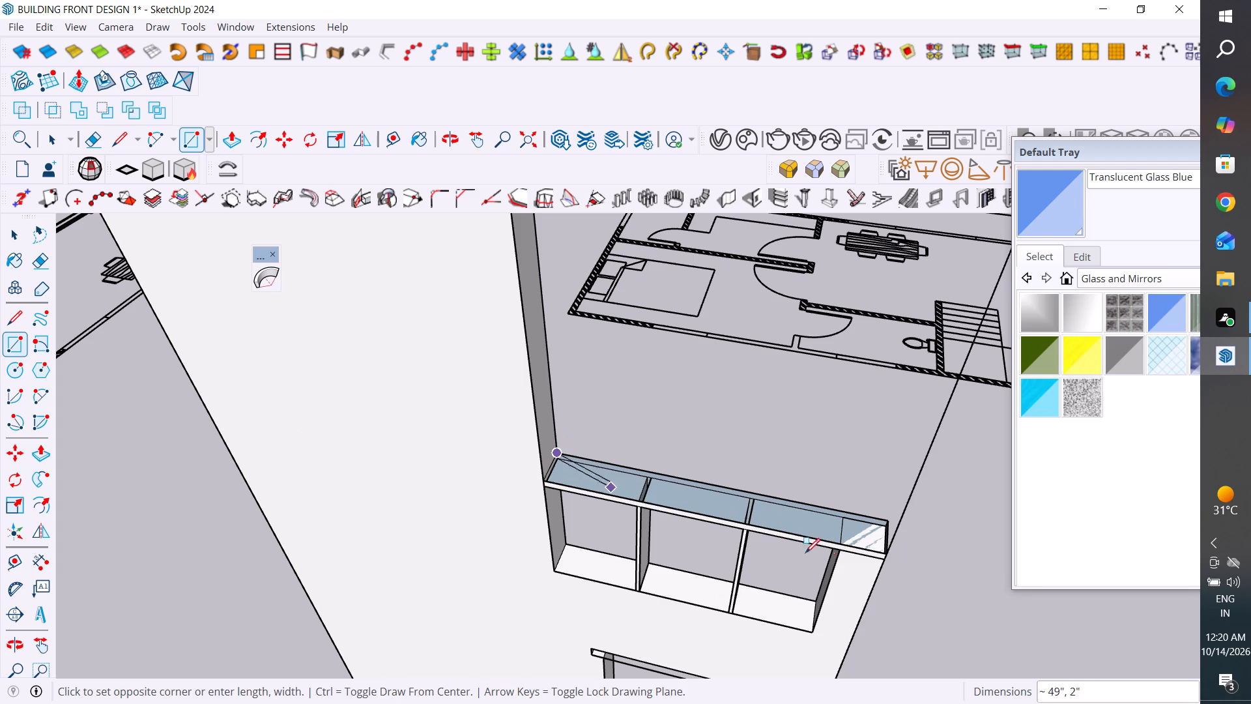
click(887, 553)
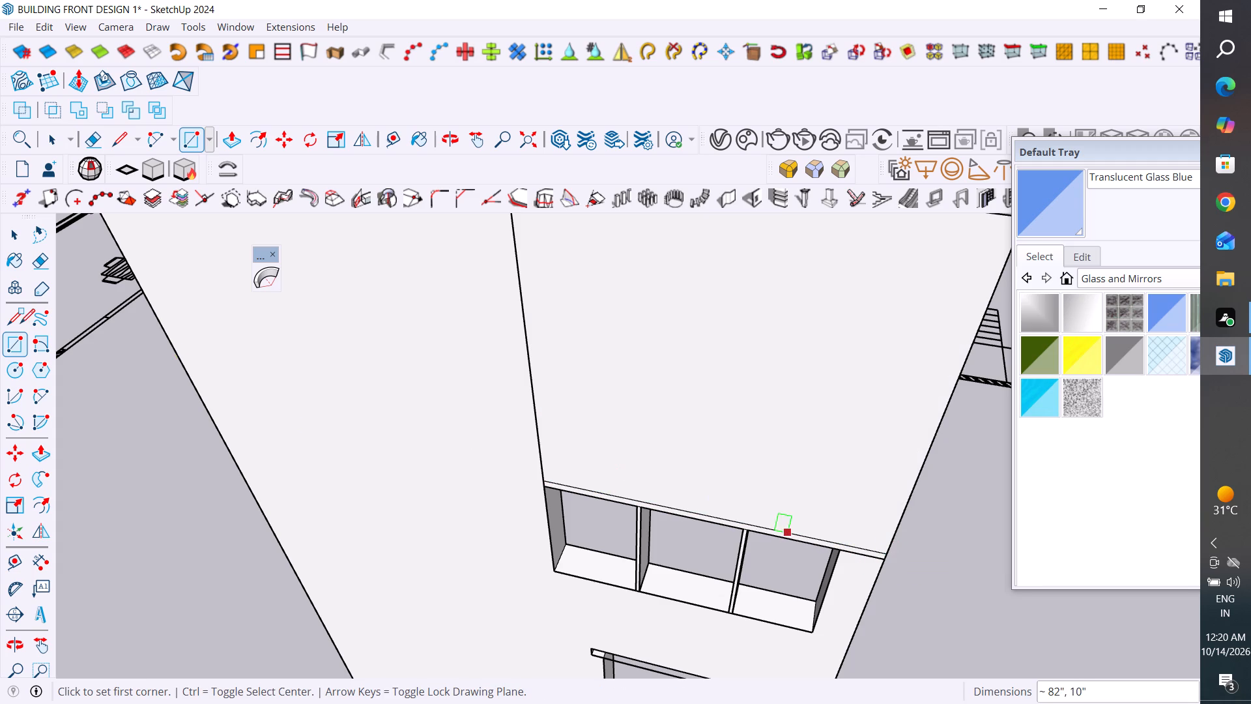
click(18, 228)
click(762, 458)
key(Delete)
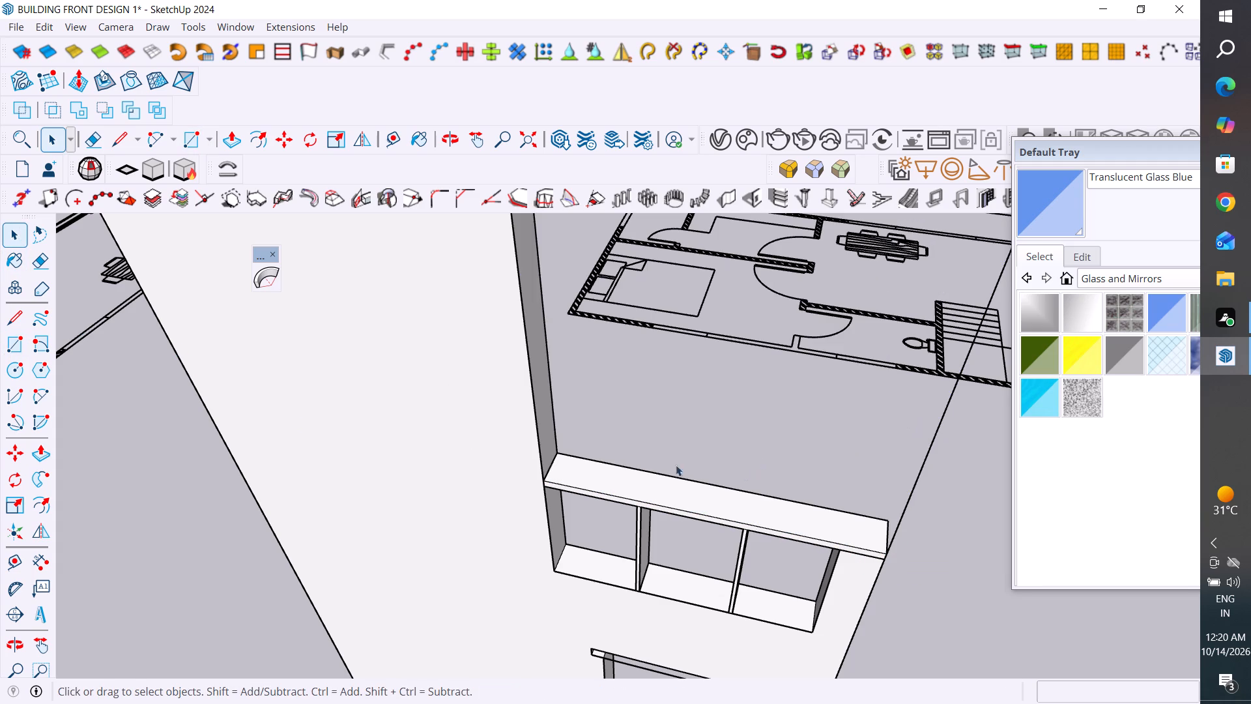
Examine the side wall from several sides and its position relative to the house model.
middle_drag(840, 533, 876, 437)
scroll(744, 483, down, 5)
middle_drag(753, 599, 663, 583)
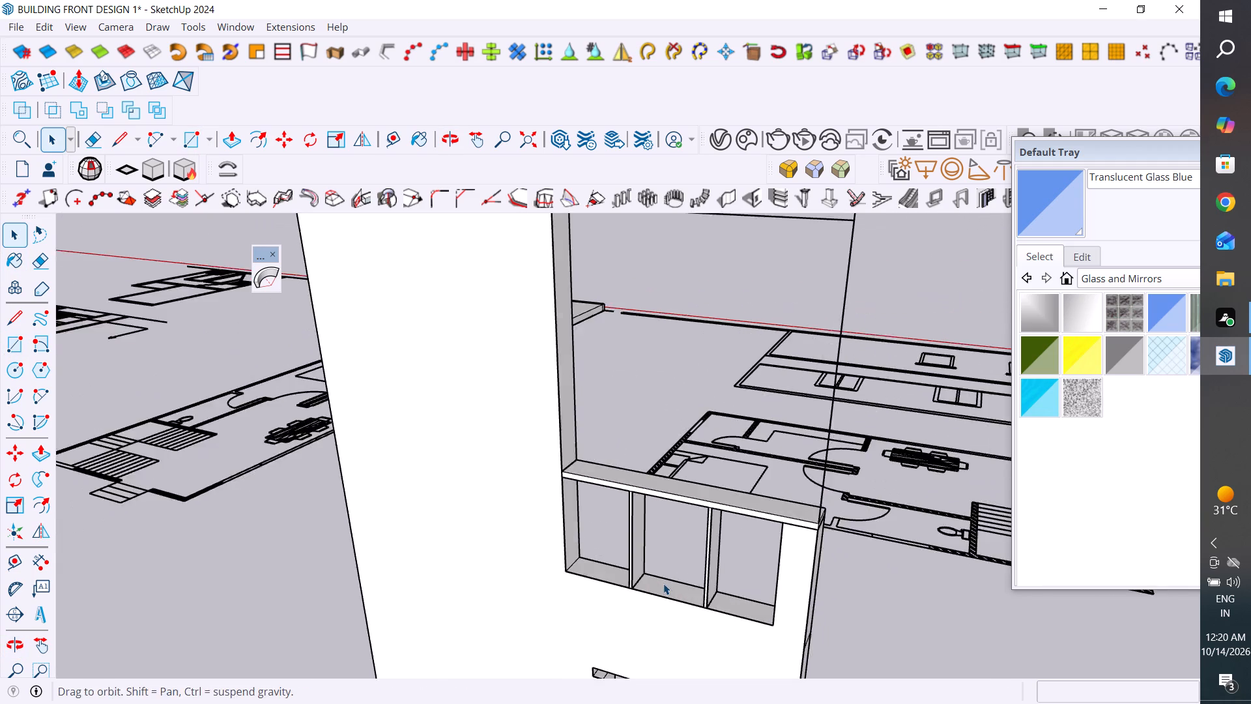
scroll(663, 583, down, 9)
middle_drag(717, 551, 208, 616)
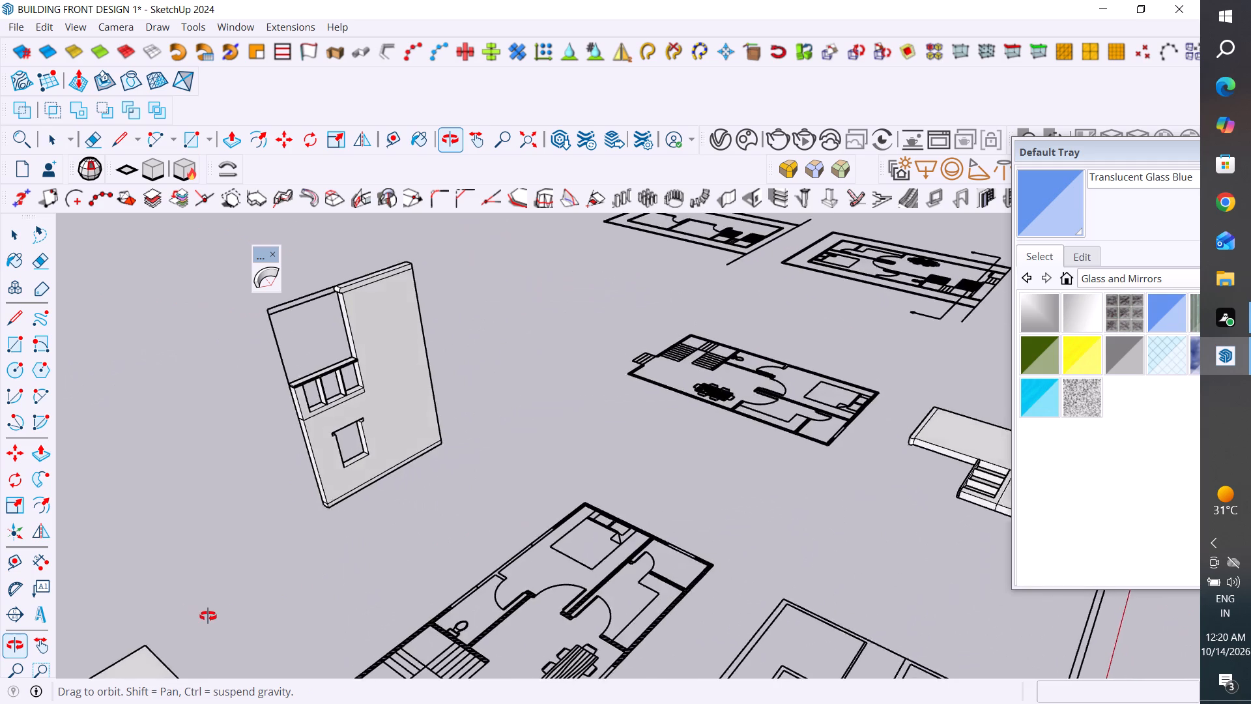
middle_drag(208, 616, 769, 521)
scroll(732, 551, down, 10)
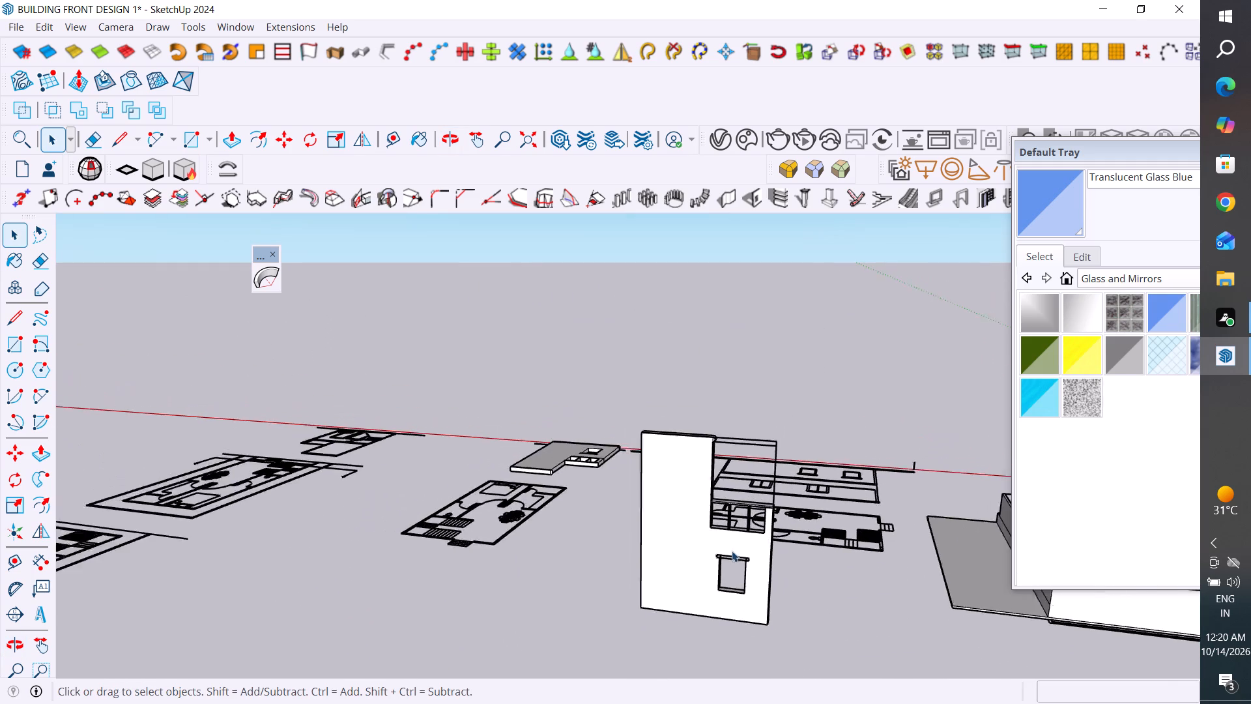
scroll(732, 551, down, 6)
middle_drag(764, 617, 780, 584)
scroll(653, 593, down, 2)
middle_drag(663, 597, 1091, 612)
scroll(792, 506, up, 3)
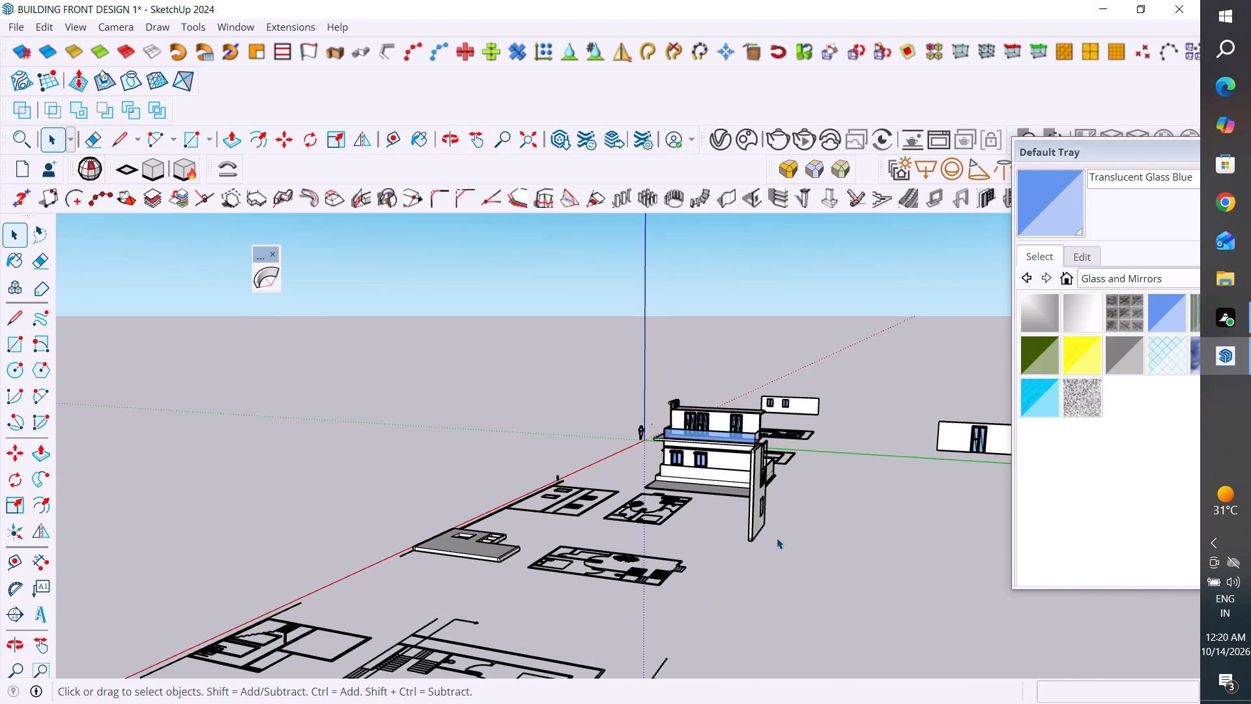
Select the whole upright side wall, including its window openings and ledge, and make it a group.
middle_drag(777, 538, 709, 551)
middle_drag(753, 546, 665, 548)
scroll(728, 552, up, 1)
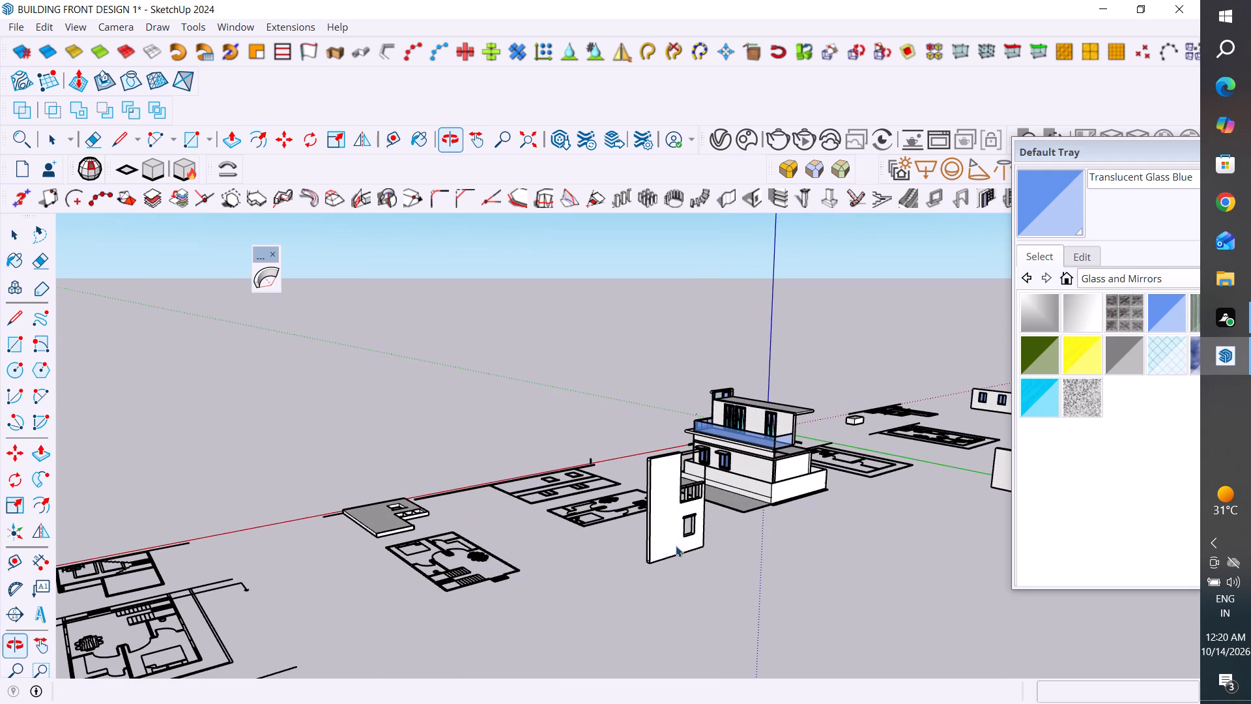
click(676, 542)
triple_click(667, 540)
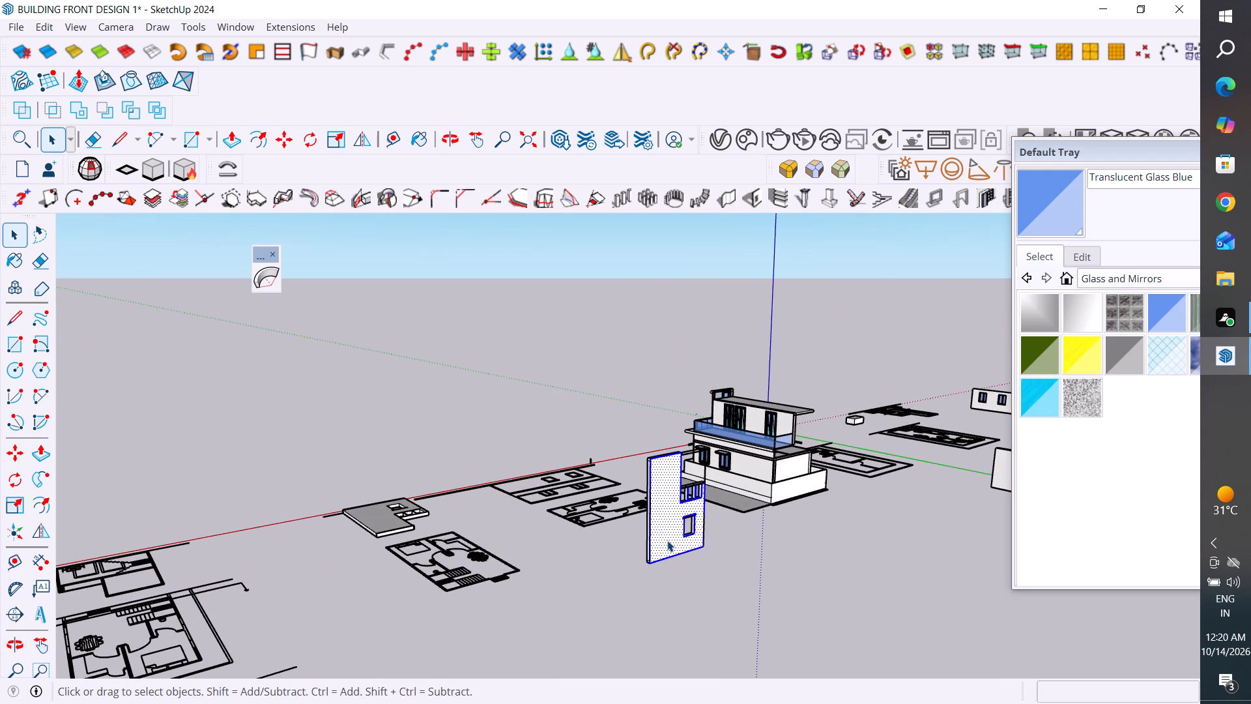
click(667, 540)
right_click(667, 540)
click(709, 587)
middle_drag(669, 590, 747, 609)
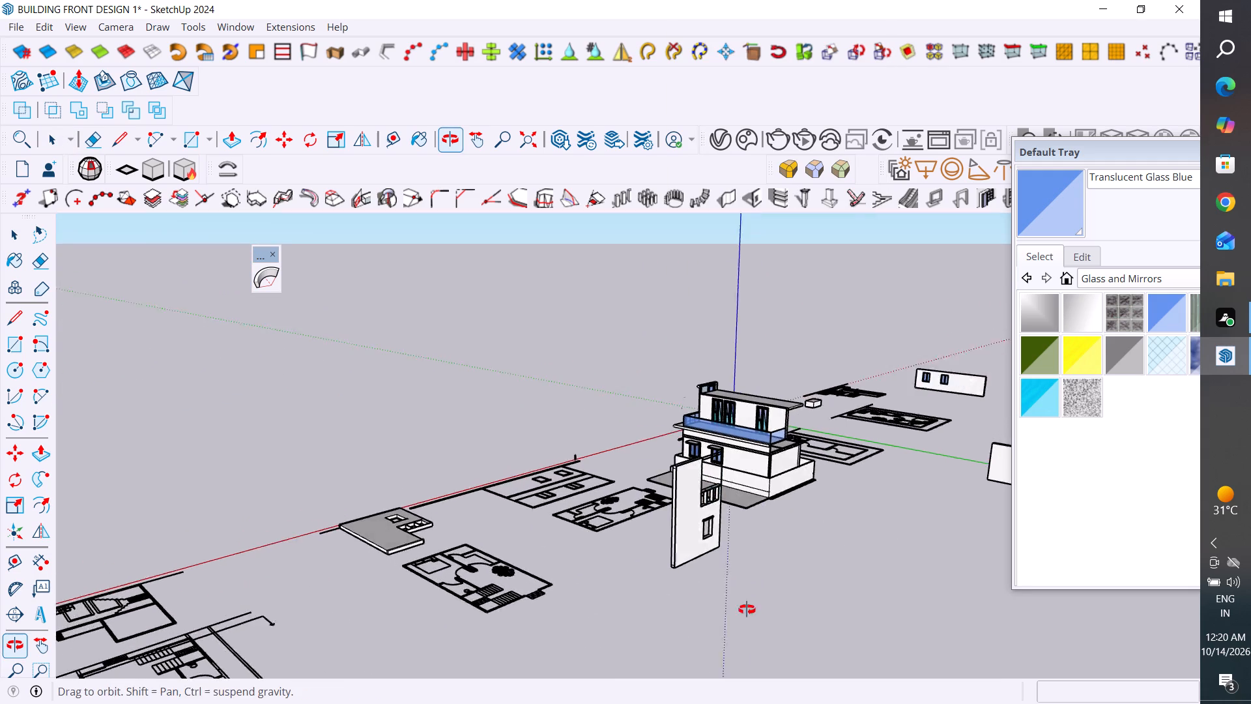
middle_drag(747, 609, 775, 616)
middle_drag(698, 543, 1010, 663)
drag(884, 405, 832, 499)
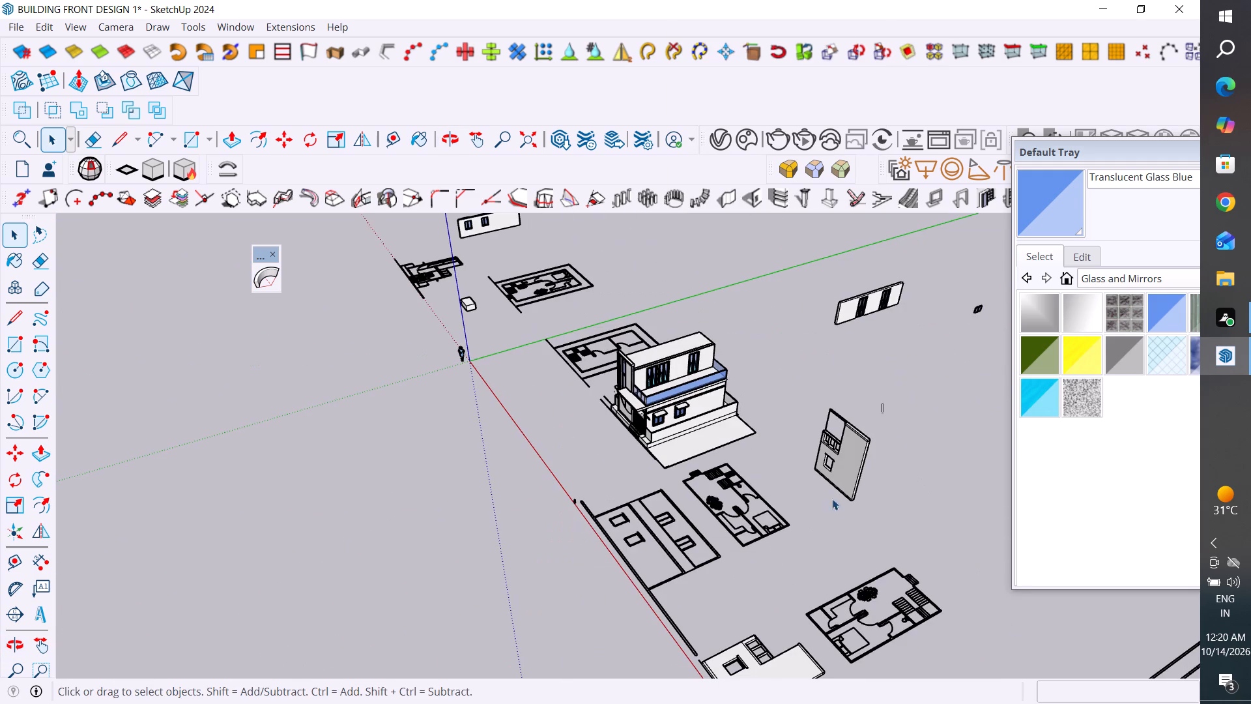
drag(832, 499, 806, 510)
right_click(859, 469)
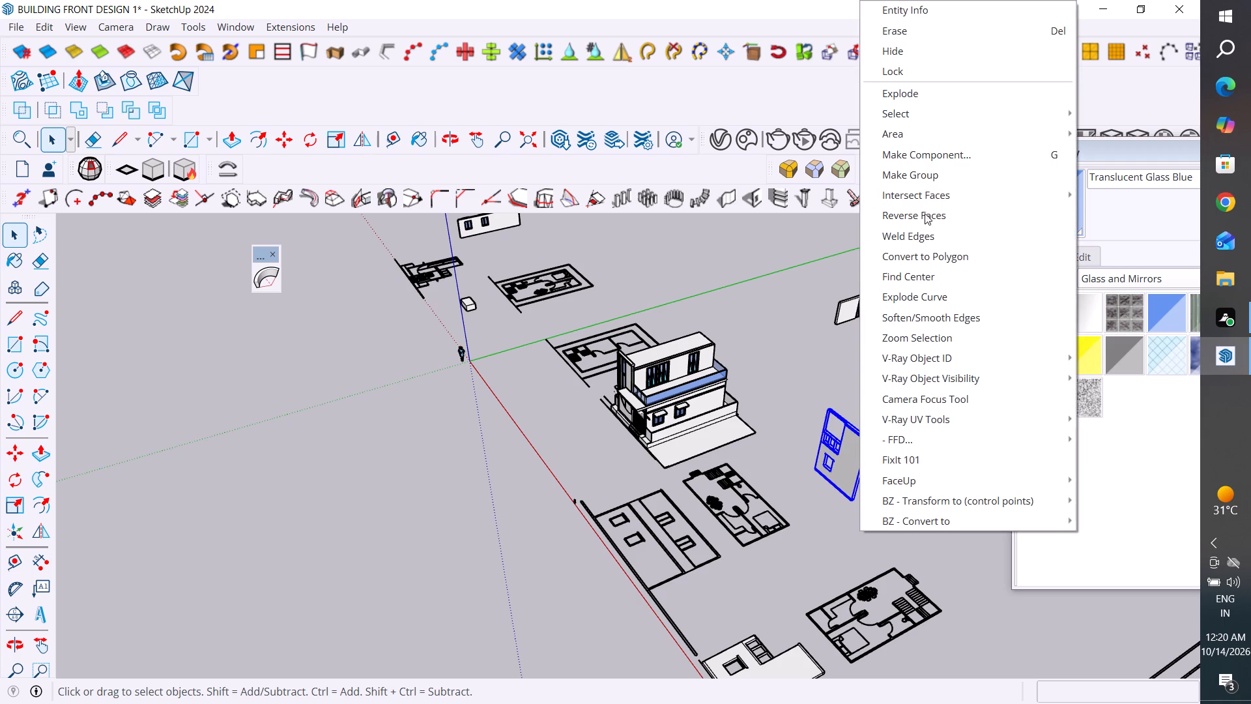
click(930, 178)
Rotate the side wall group 180 degrees on the ground plane about its bottom corner.
click(13, 472)
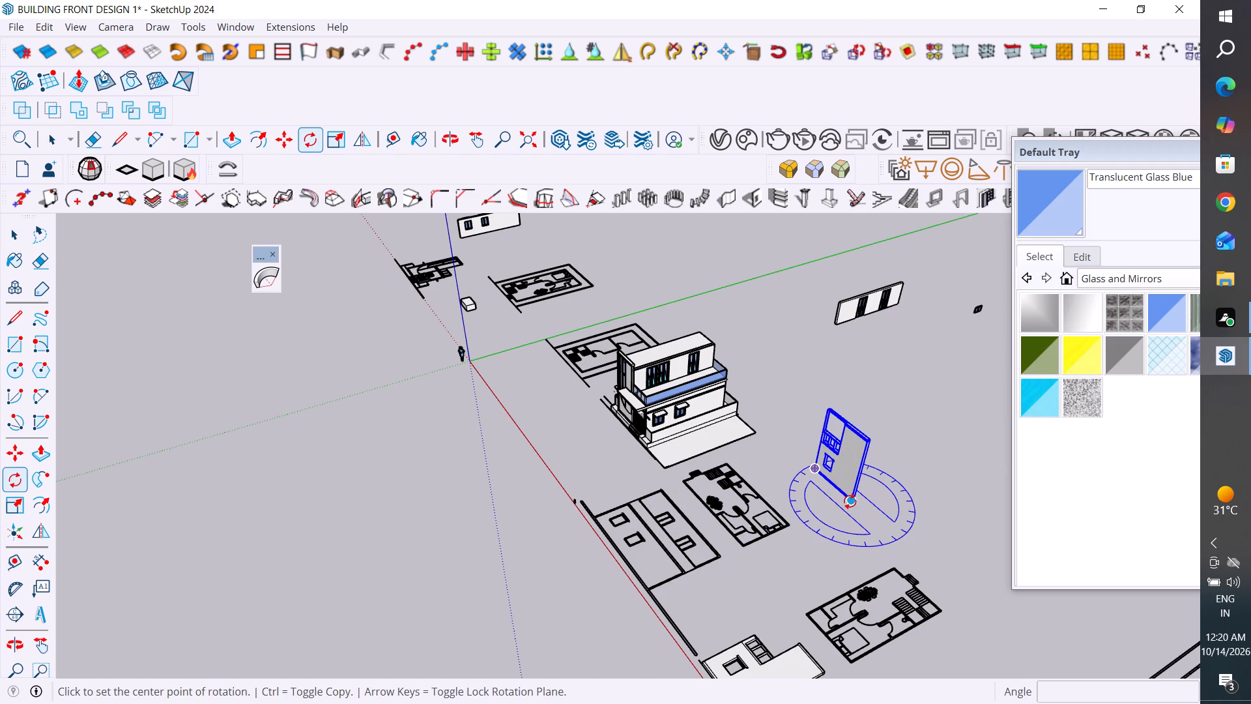
click(849, 503)
click(918, 563)
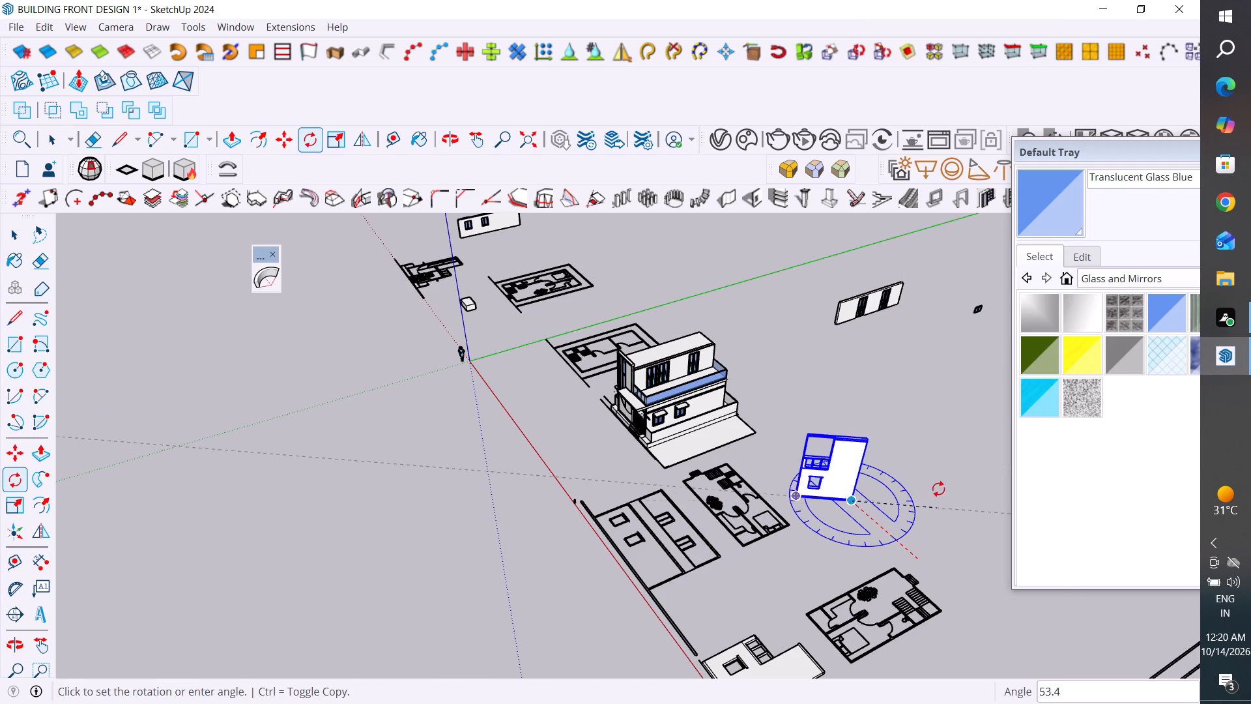
click(794, 461)
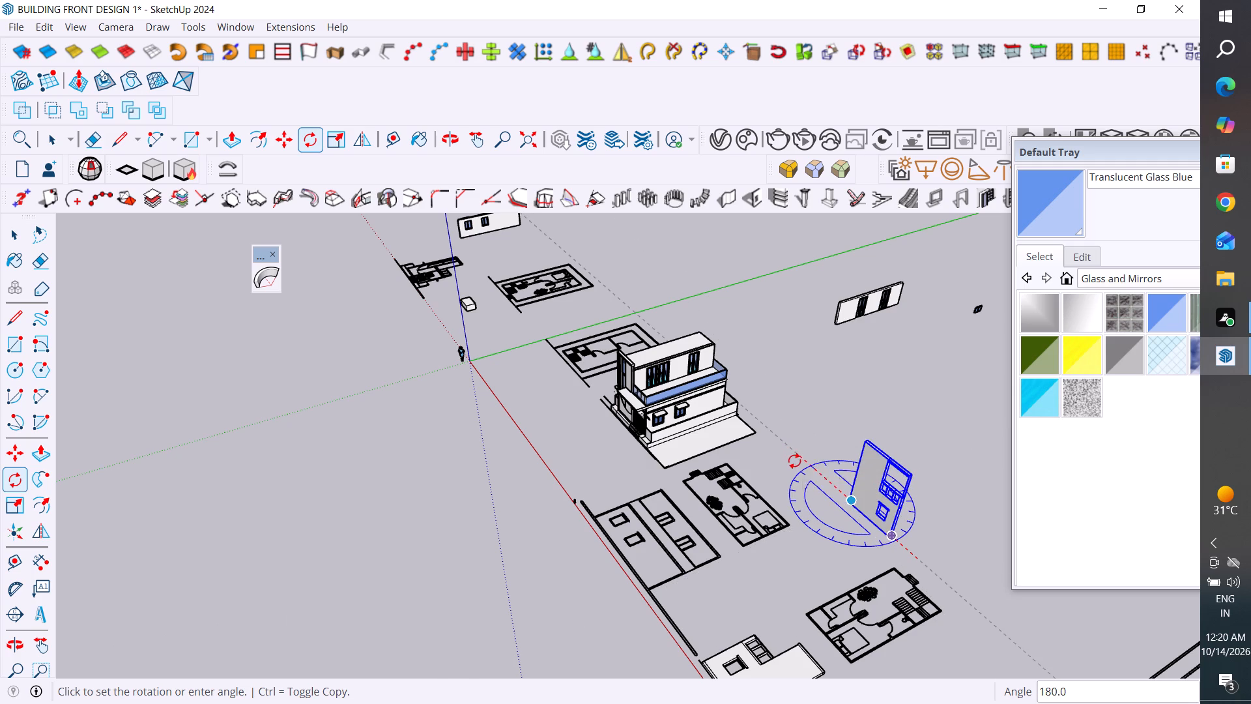
click(2, 239)
click(824, 392)
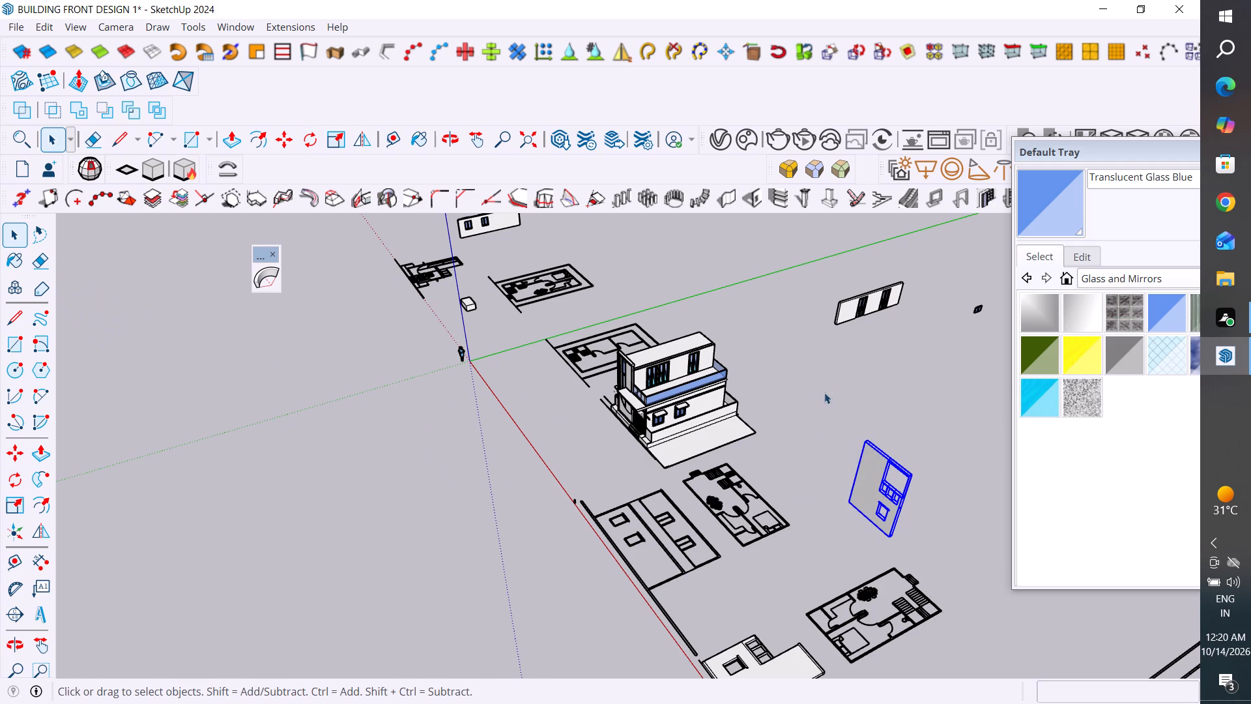
Delete the outer and inner faces of the house's ground-floor end wall between the corner posts.
middle_drag(915, 521, 317, 488)
scroll(448, 500, up, 3)
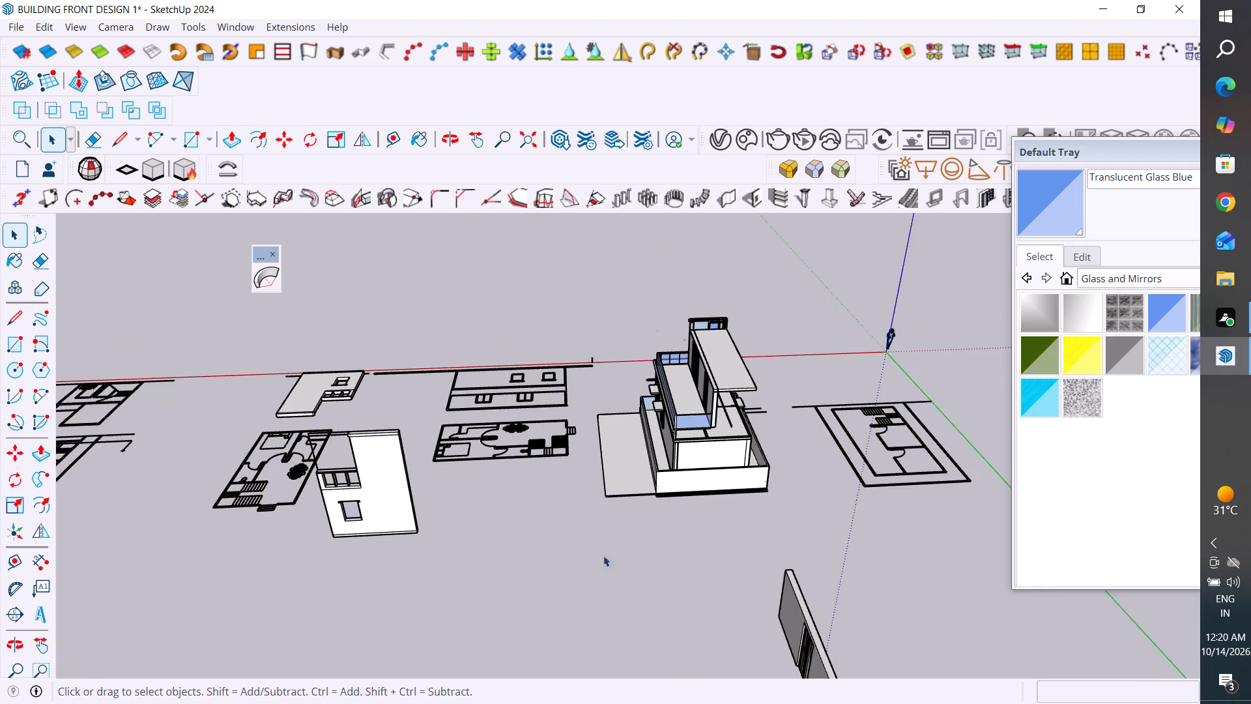
middle_drag(691, 556, 508, 541)
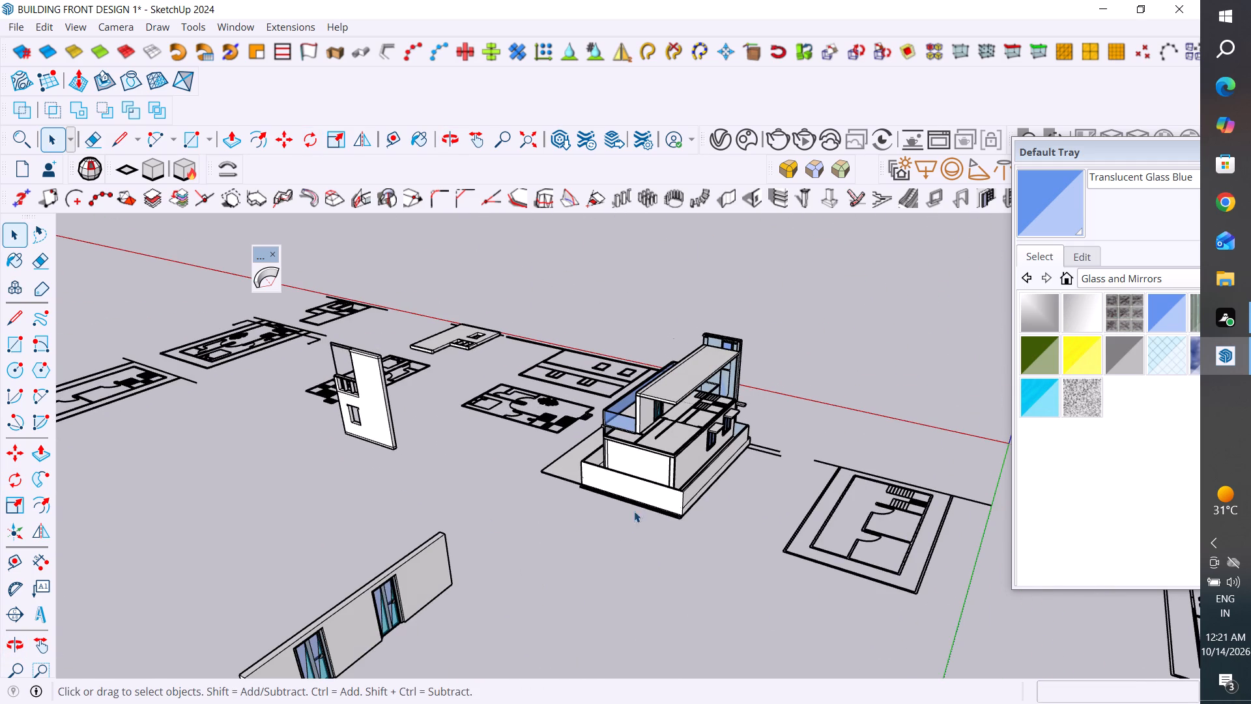
scroll(631, 456, up, 6)
click(682, 486)
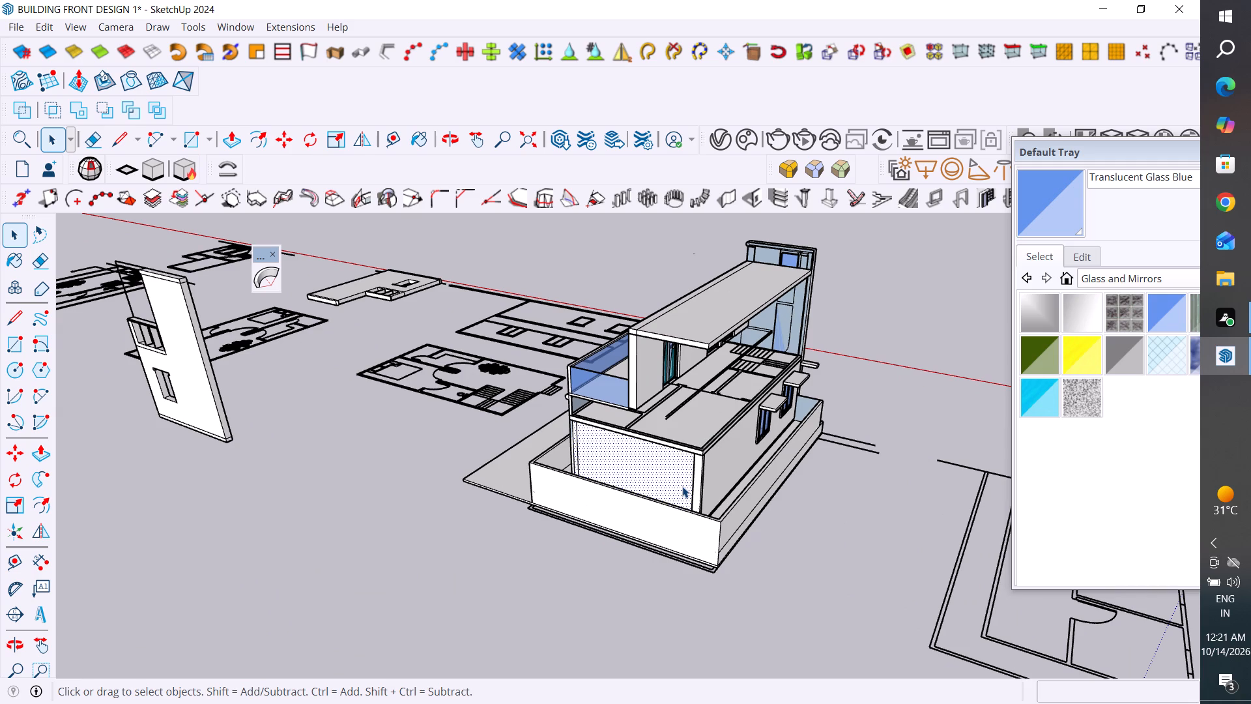
key(Delete)
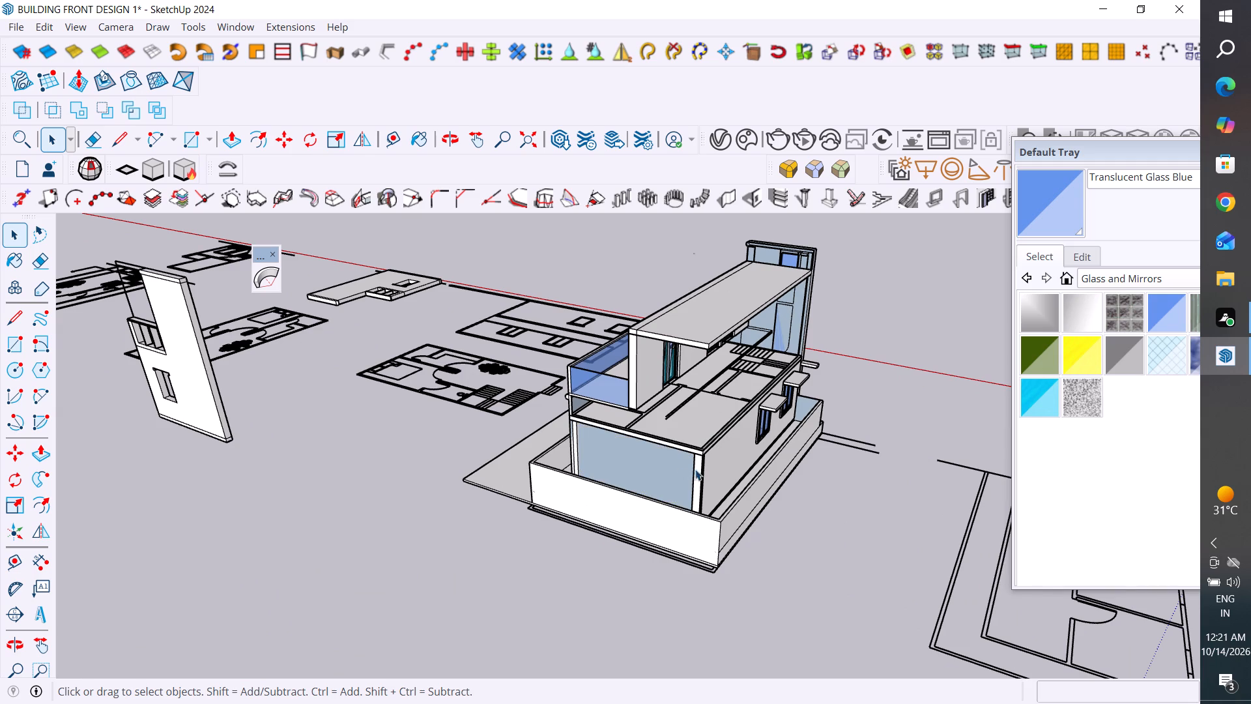
scroll(644, 470, up, 4)
middle_drag(716, 503, 788, 530)
scroll(739, 494, up, 2)
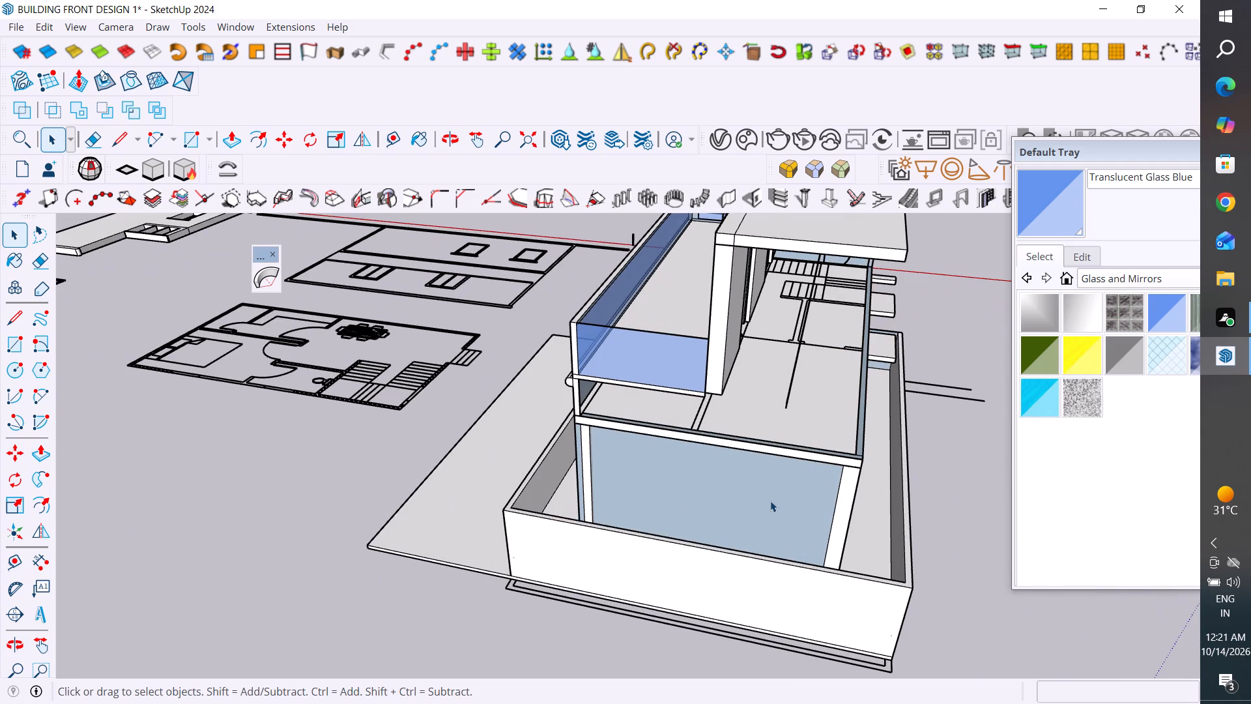
click(770, 501)
key(Delete)
Delete the overlapping faces on top of the side wall and end beam, and the strip face beside the far corner post.
middle_drag(848, 512, 793, 489)
scroll(851, 511, up, 1)
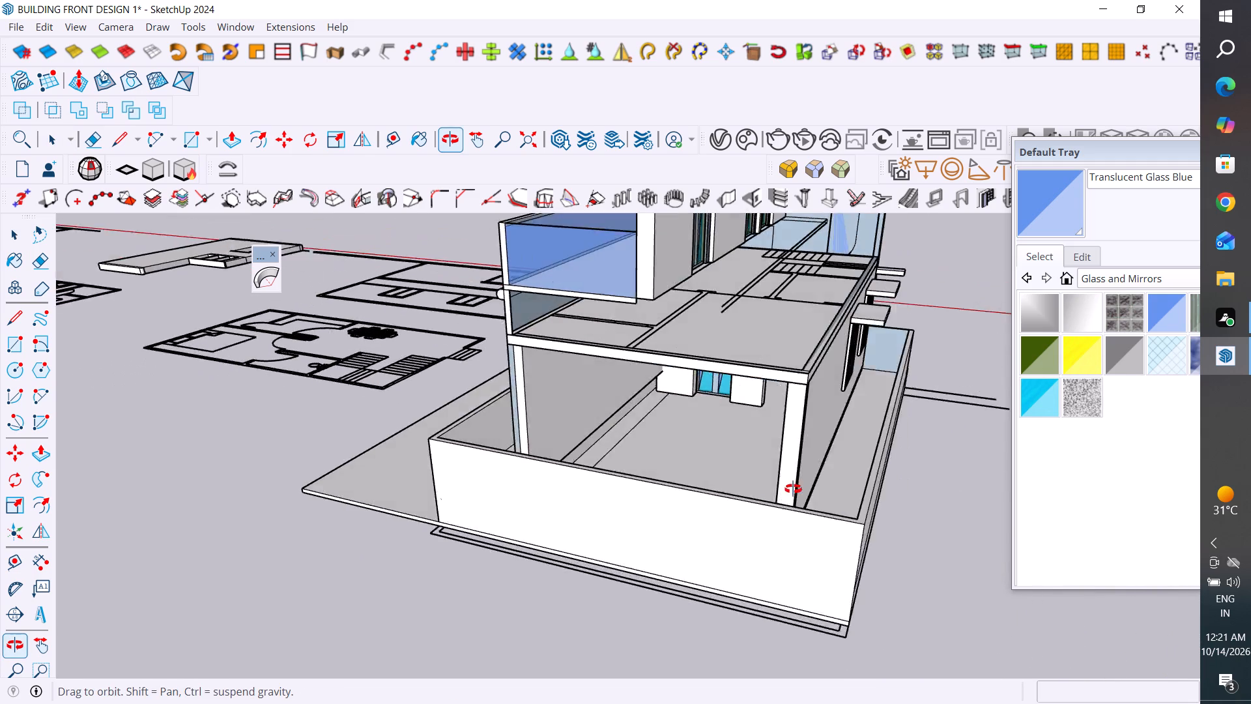
middle_drag(793, 489, 777, 547)
scroll(736, 535, up, 3)
click(749, 540)
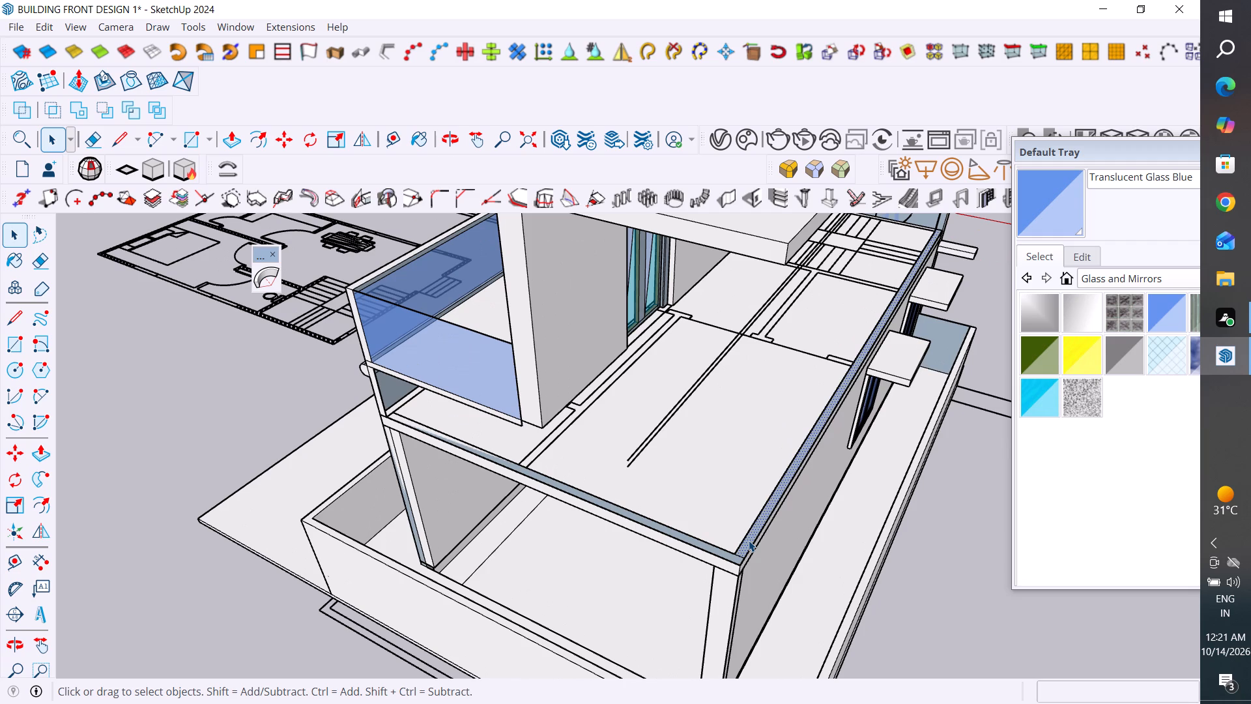
key(Delete)
click(728, 560)
scroll(734, 557, up, 4)
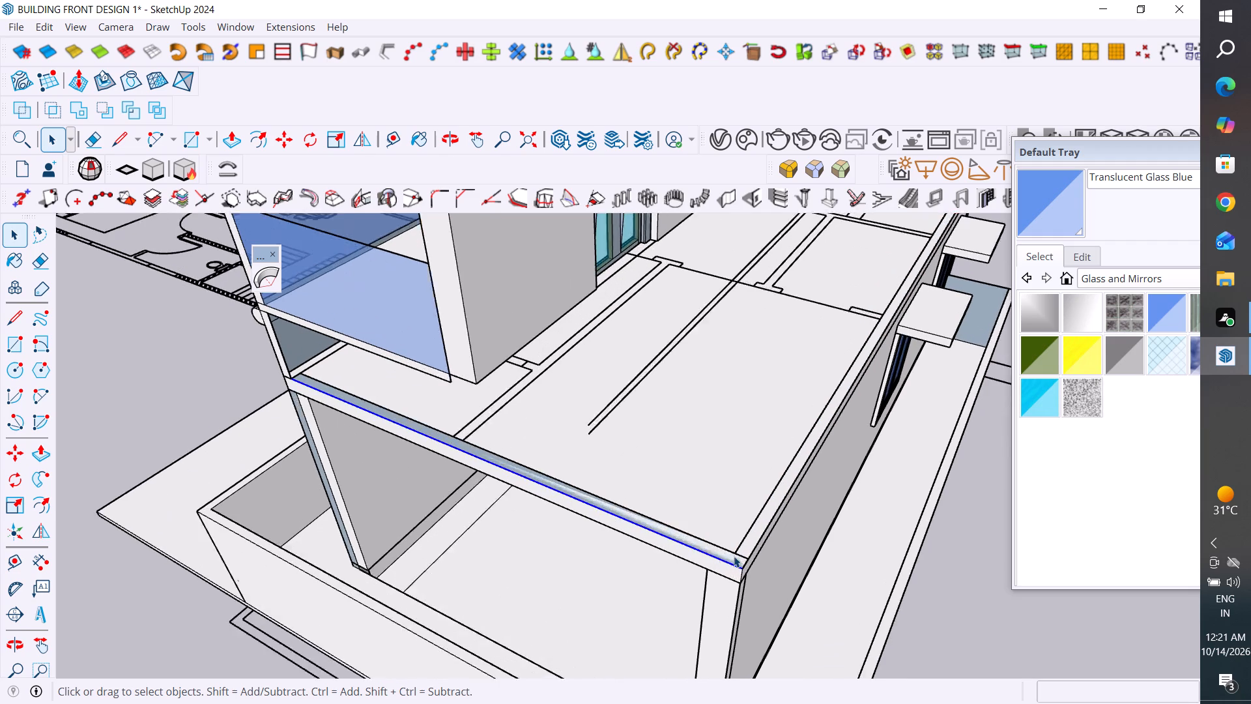
click(734, 556)
click(971, 619)
click(710, 546)
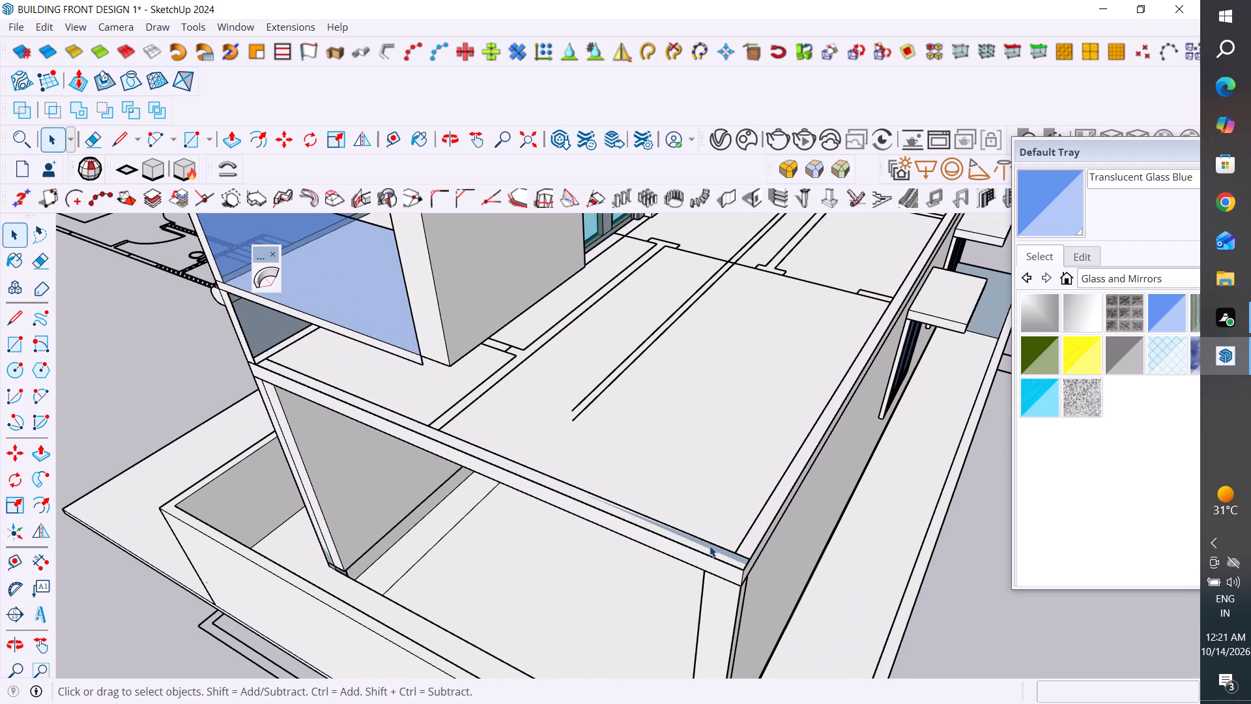
key(Delete)
middle_drag(624, 520, 823, 421)
scroll(248, 566, up, 1)
click(295, 634)
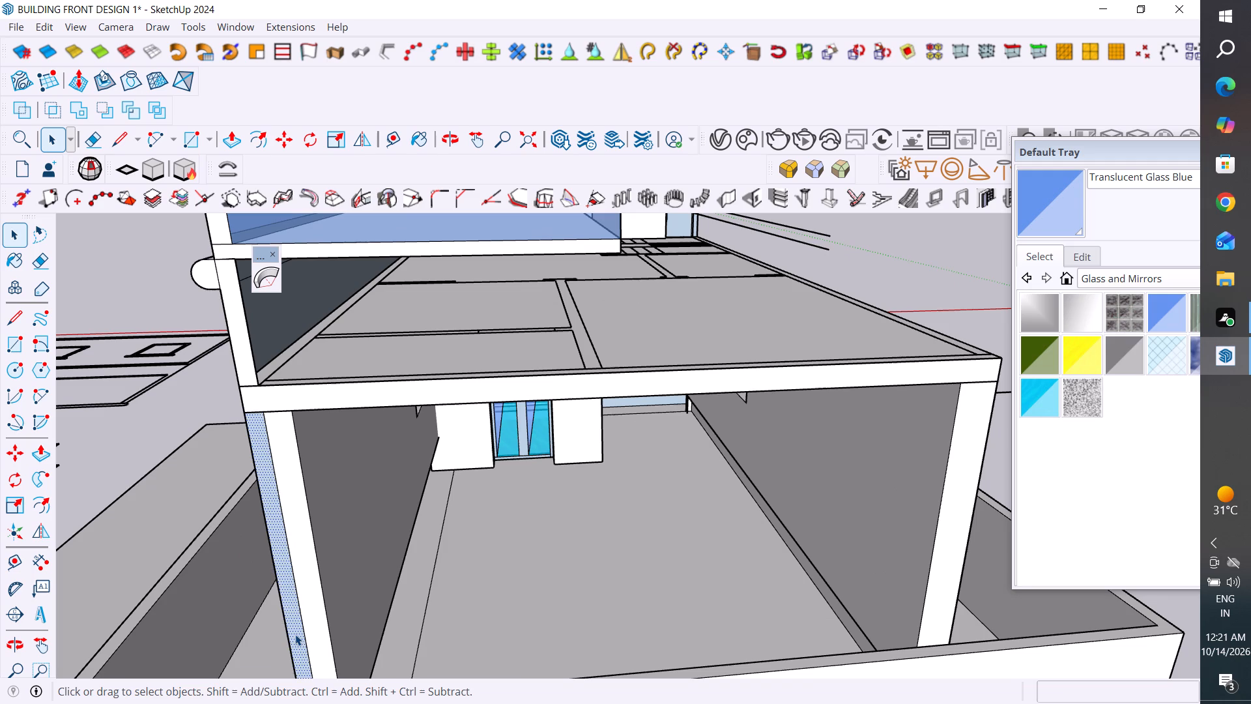
key(Delete)
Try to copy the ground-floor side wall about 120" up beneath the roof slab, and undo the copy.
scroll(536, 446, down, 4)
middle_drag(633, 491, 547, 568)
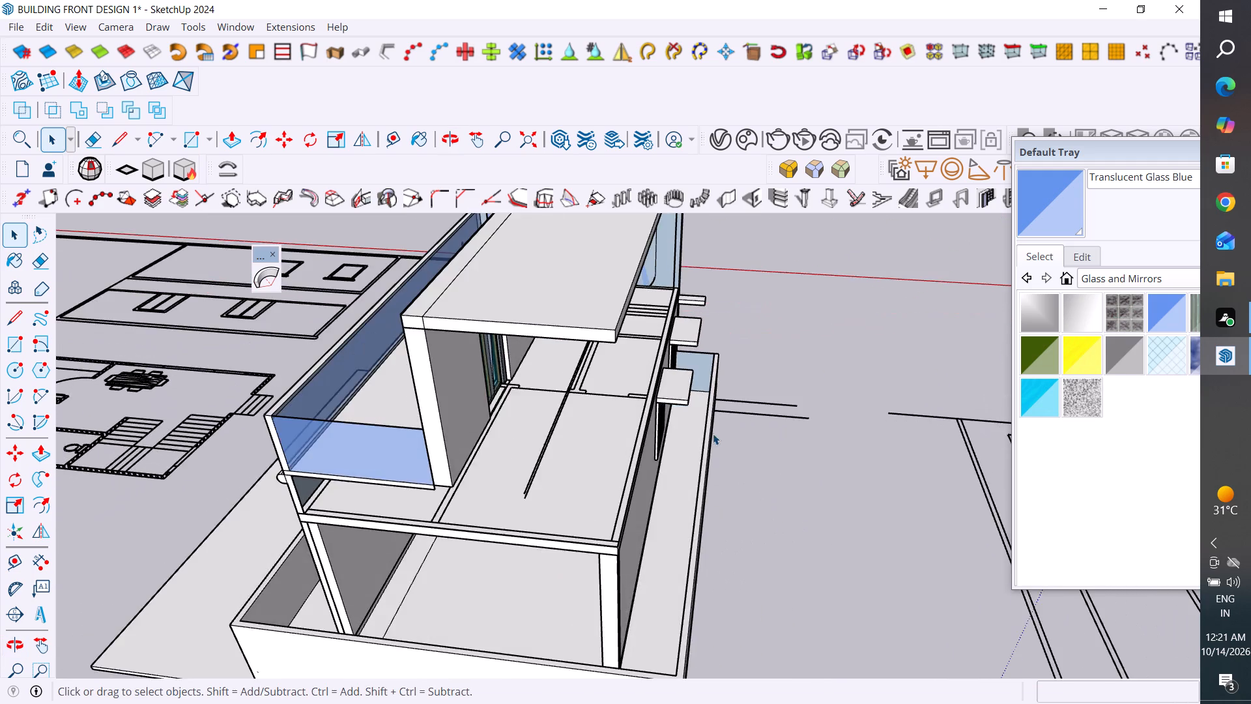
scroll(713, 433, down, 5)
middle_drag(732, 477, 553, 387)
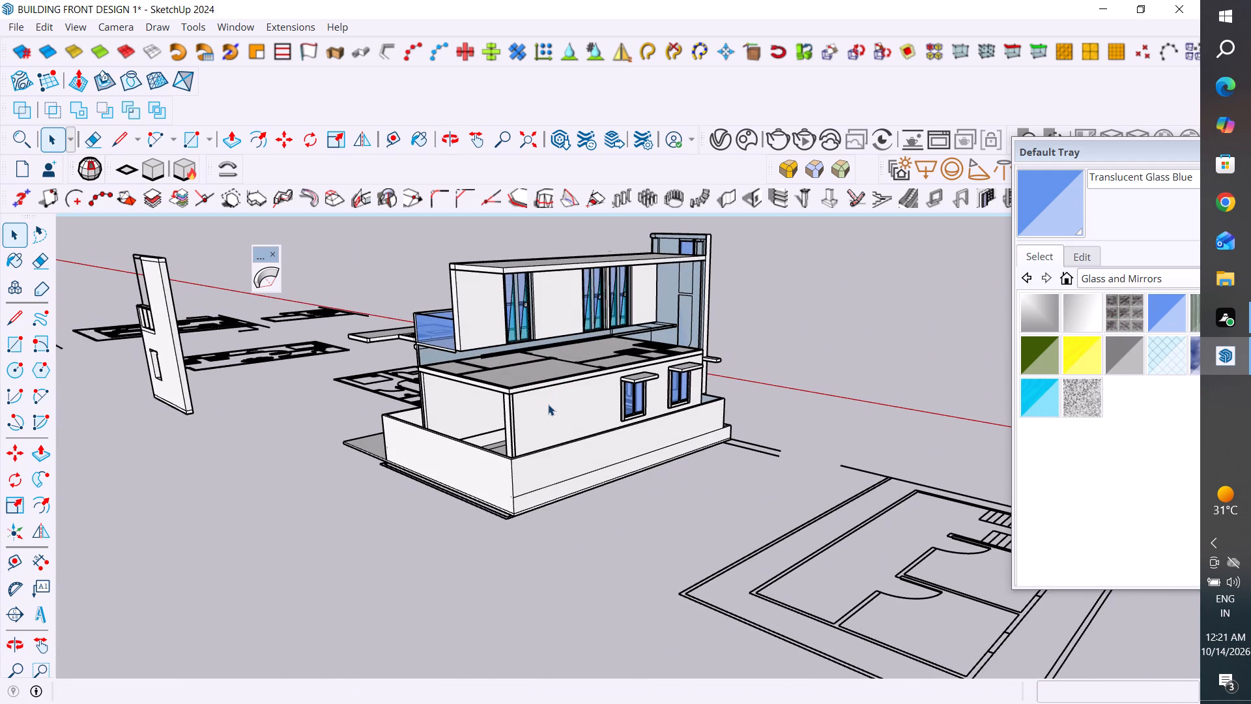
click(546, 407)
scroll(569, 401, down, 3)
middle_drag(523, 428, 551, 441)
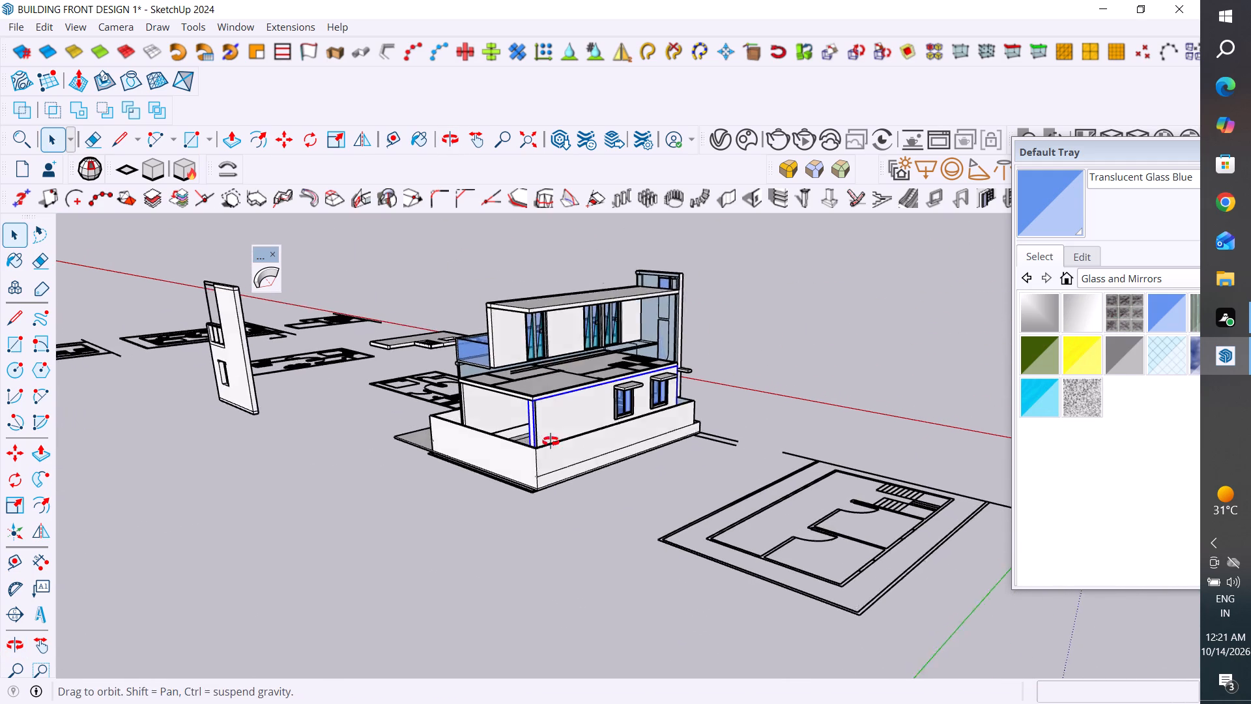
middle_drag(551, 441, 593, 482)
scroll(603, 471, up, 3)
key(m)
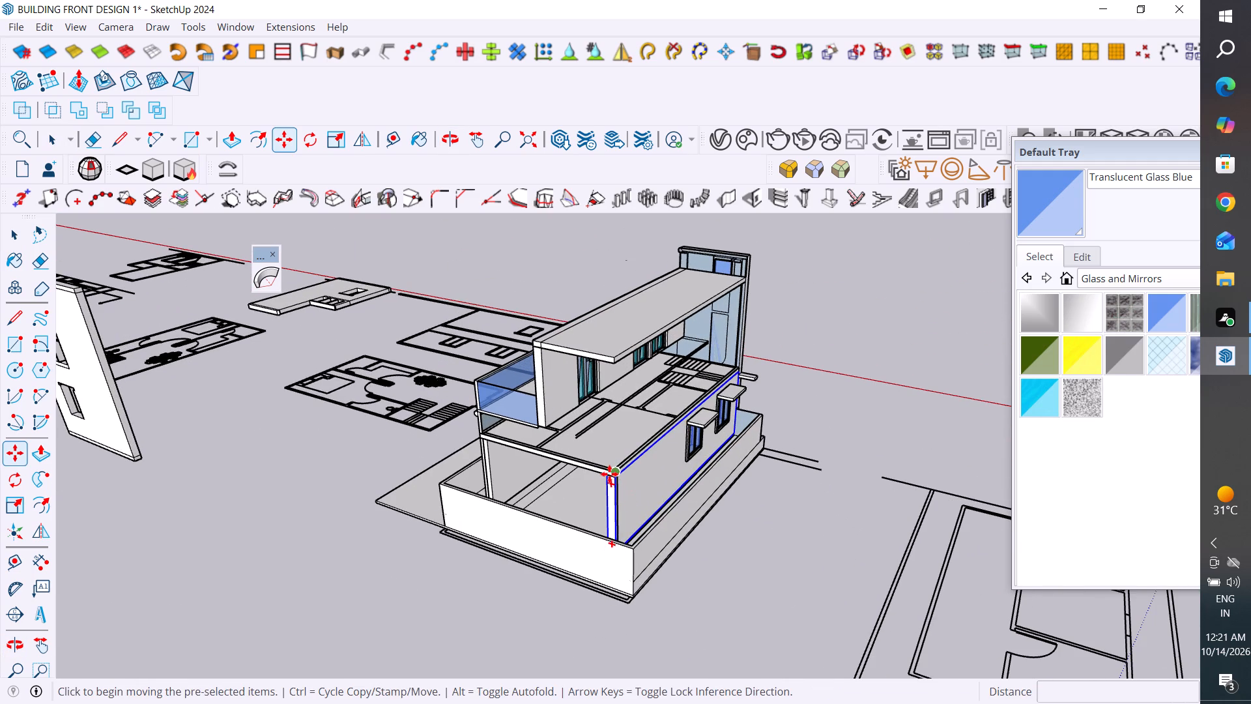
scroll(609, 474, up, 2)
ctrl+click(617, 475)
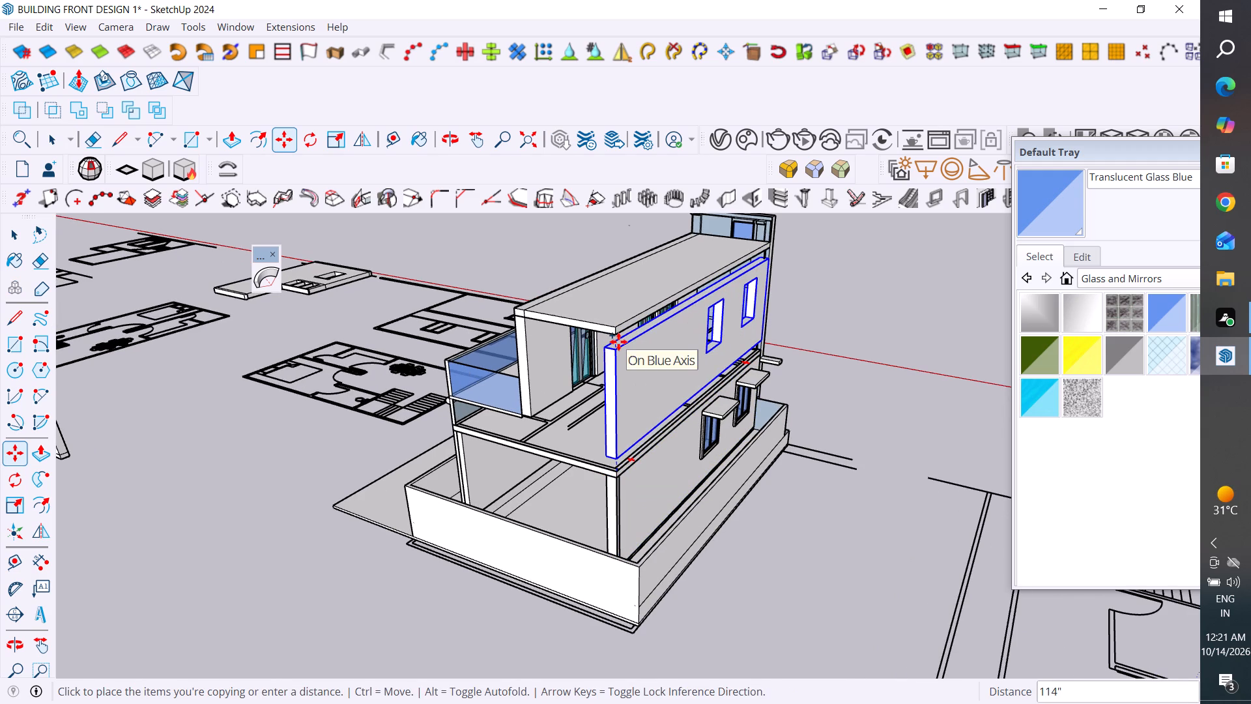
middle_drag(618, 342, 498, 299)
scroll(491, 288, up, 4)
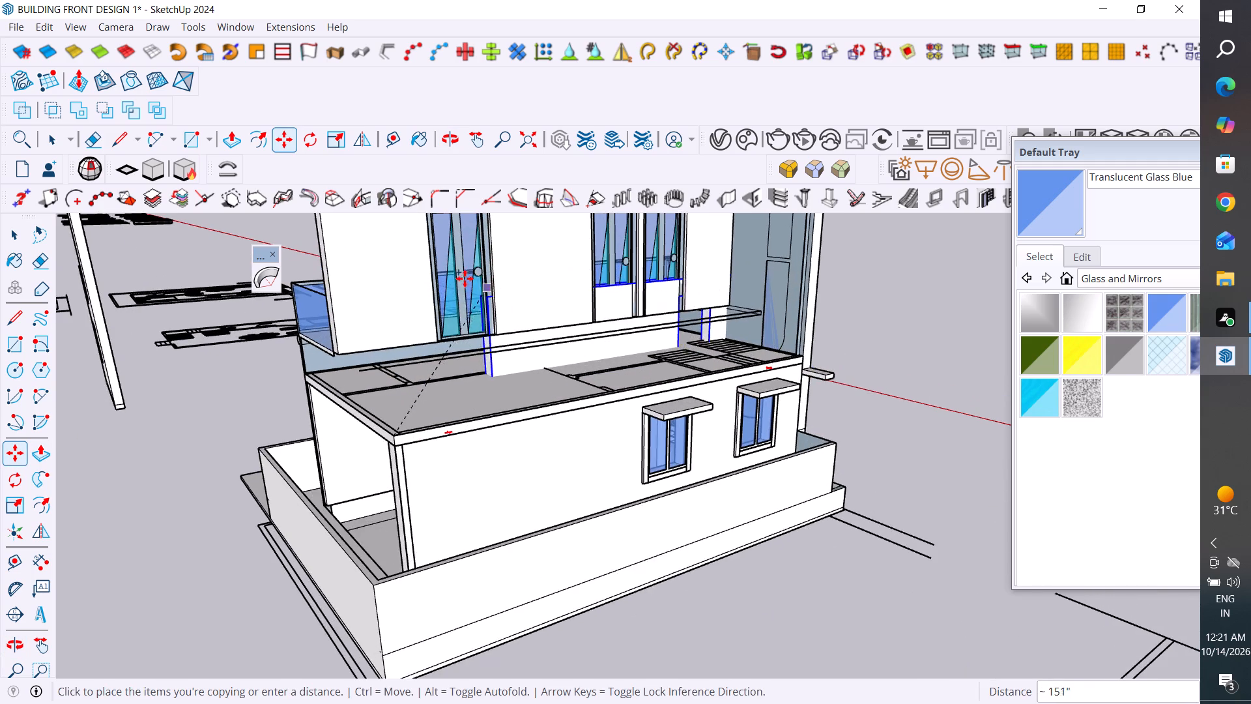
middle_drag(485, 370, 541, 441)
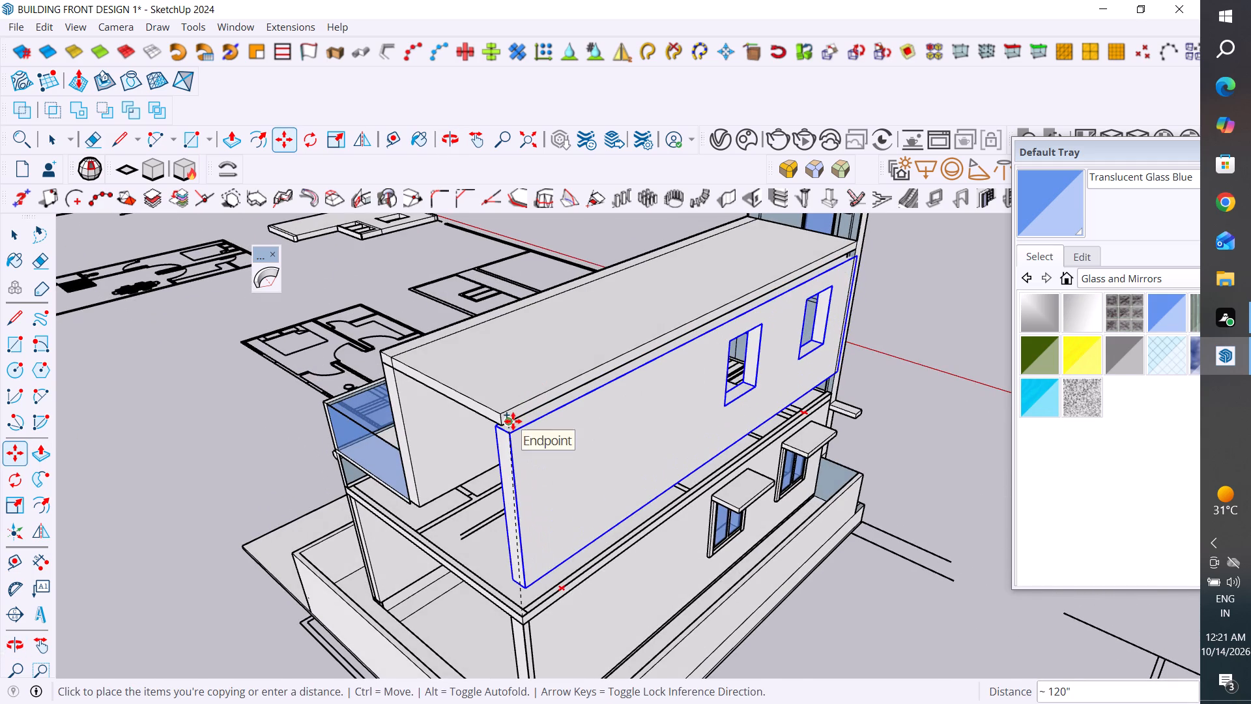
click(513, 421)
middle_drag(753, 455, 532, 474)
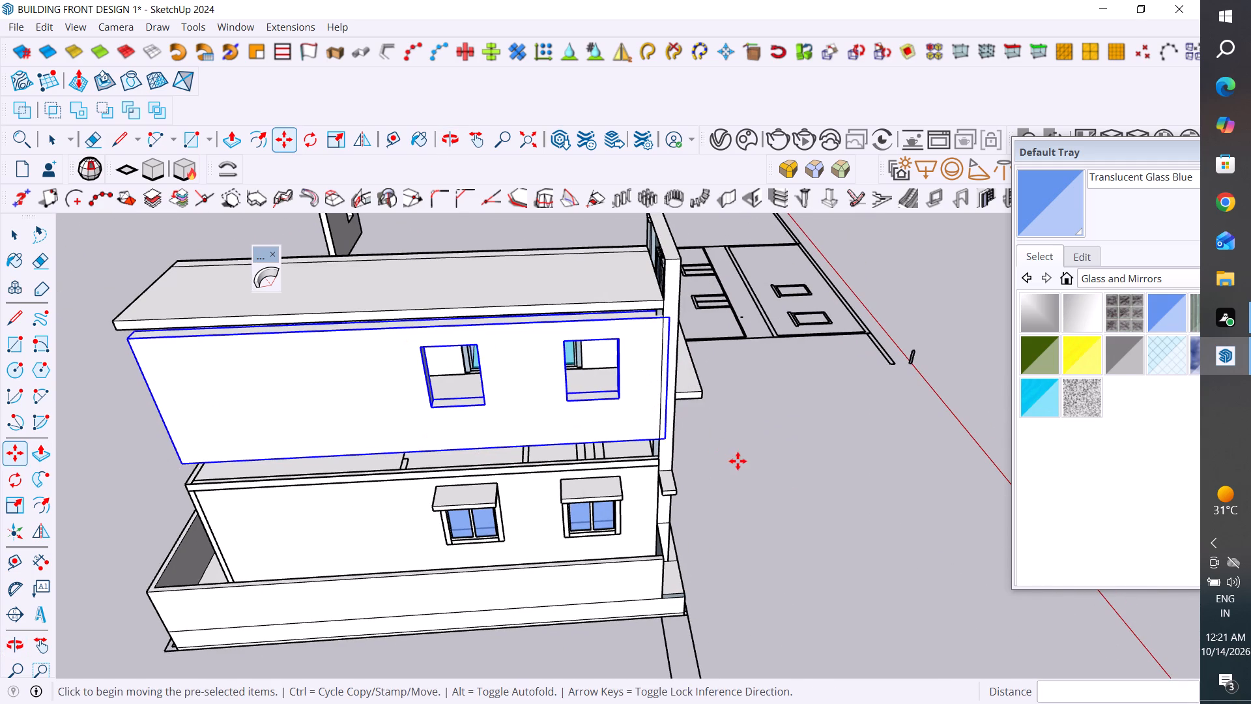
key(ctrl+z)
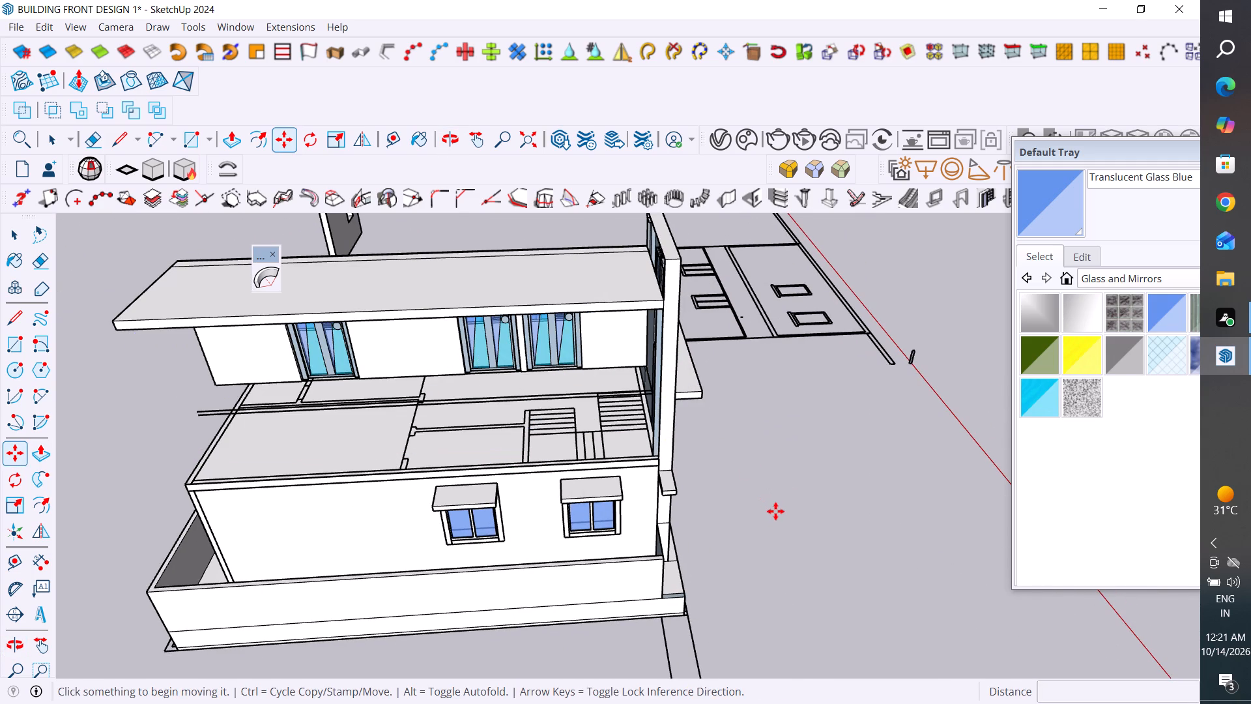
Move the side wall group about 770" by its bottom corner onto the base corner of the house's open ground-floor end.
scroll(827, 503, down, 3)
middle_drag(831, 503, 985, 503)
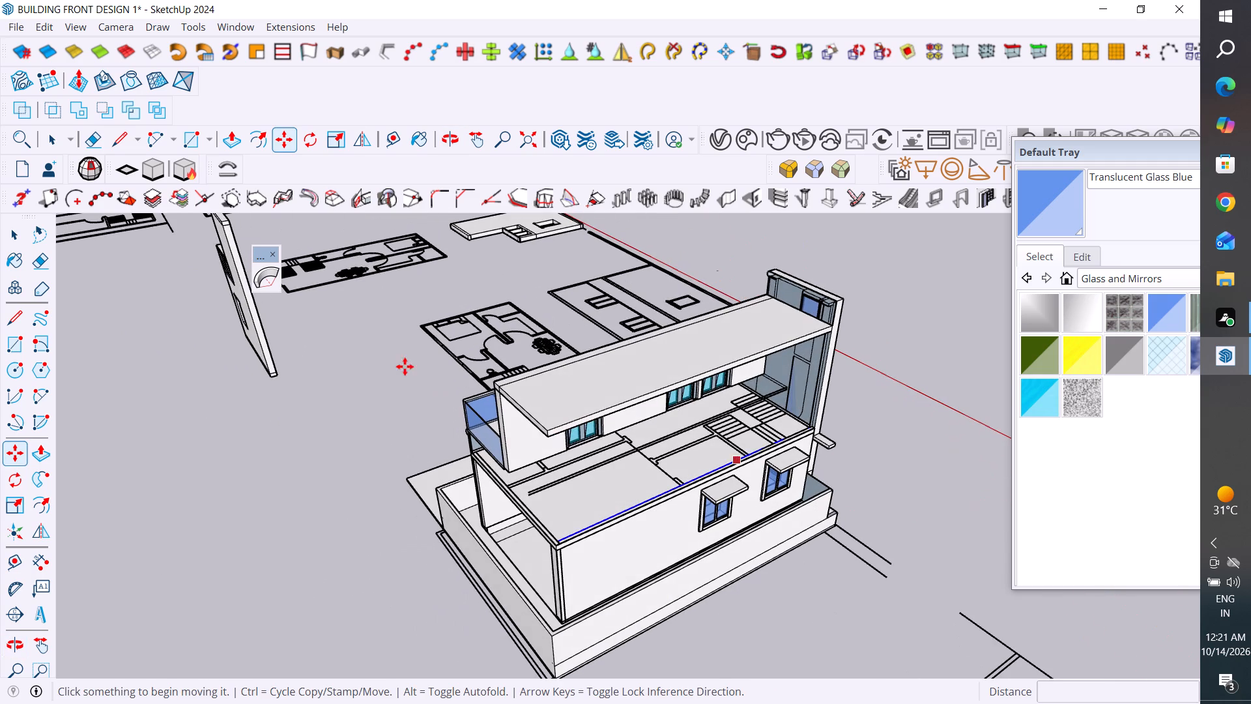
scroll(439, 433, down, 3)
middle_drag(480, 481, 817, 458)
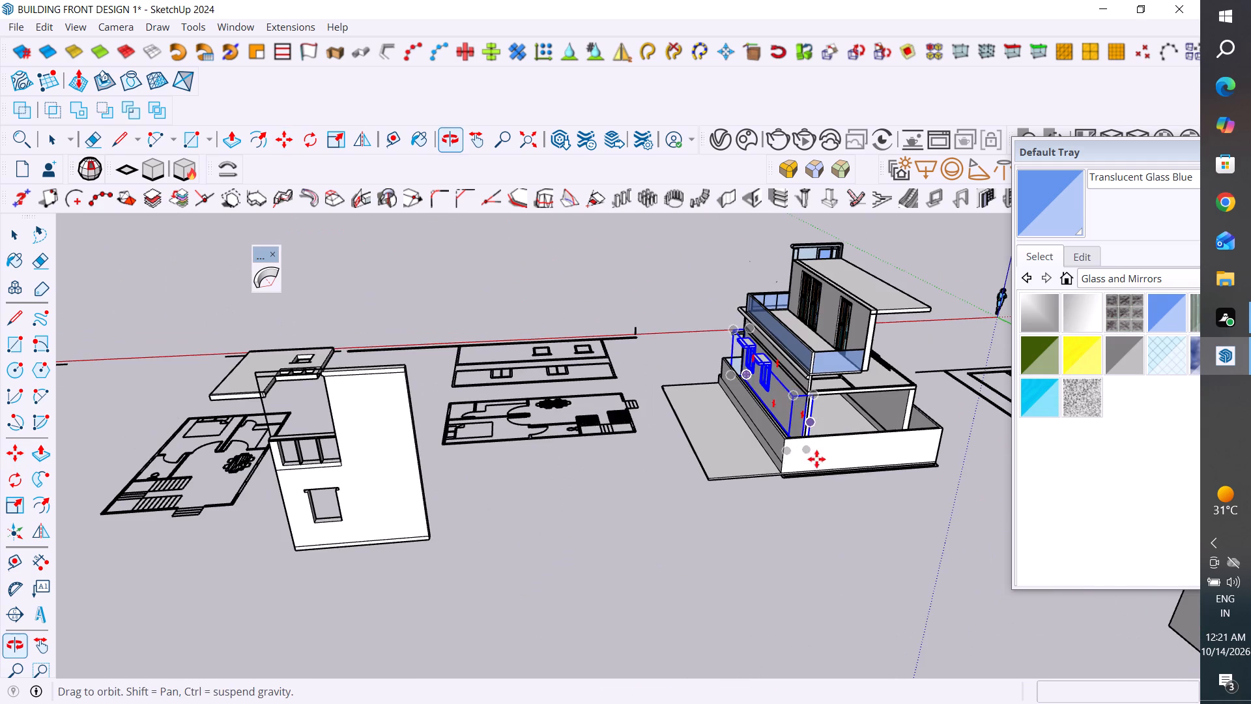
click(16, 238)
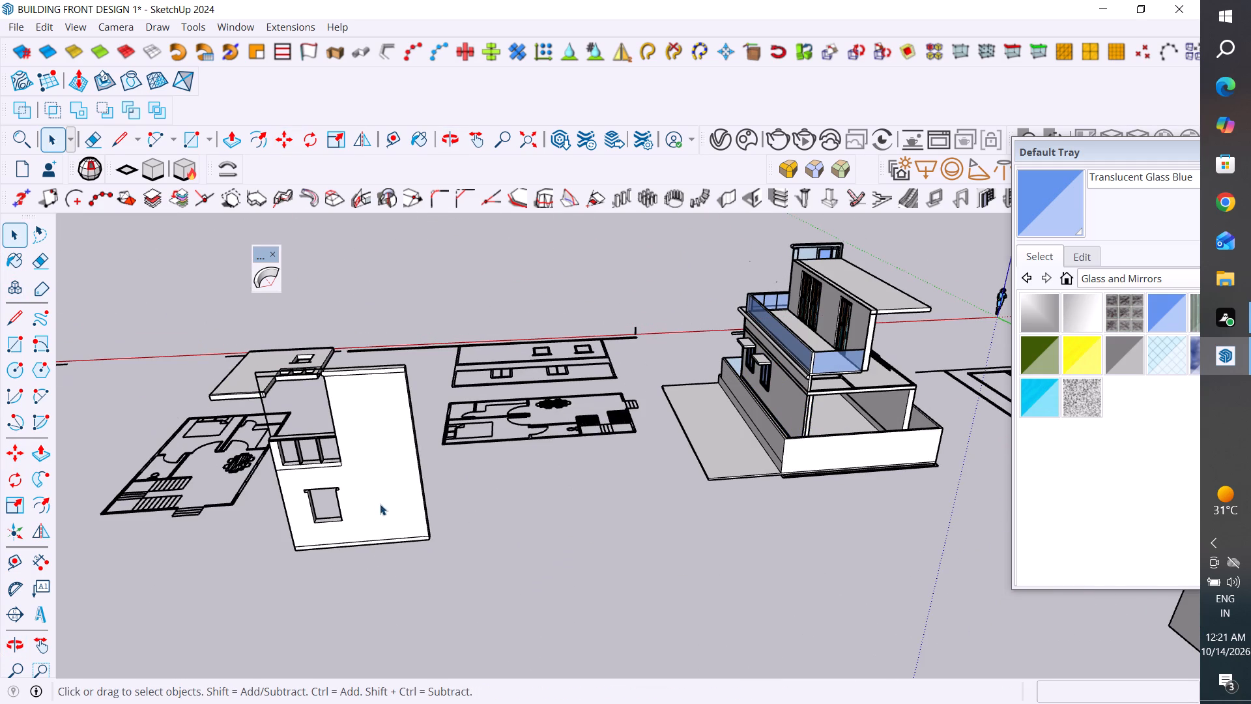
click(380, 504)
key(m)
click(433, 541)
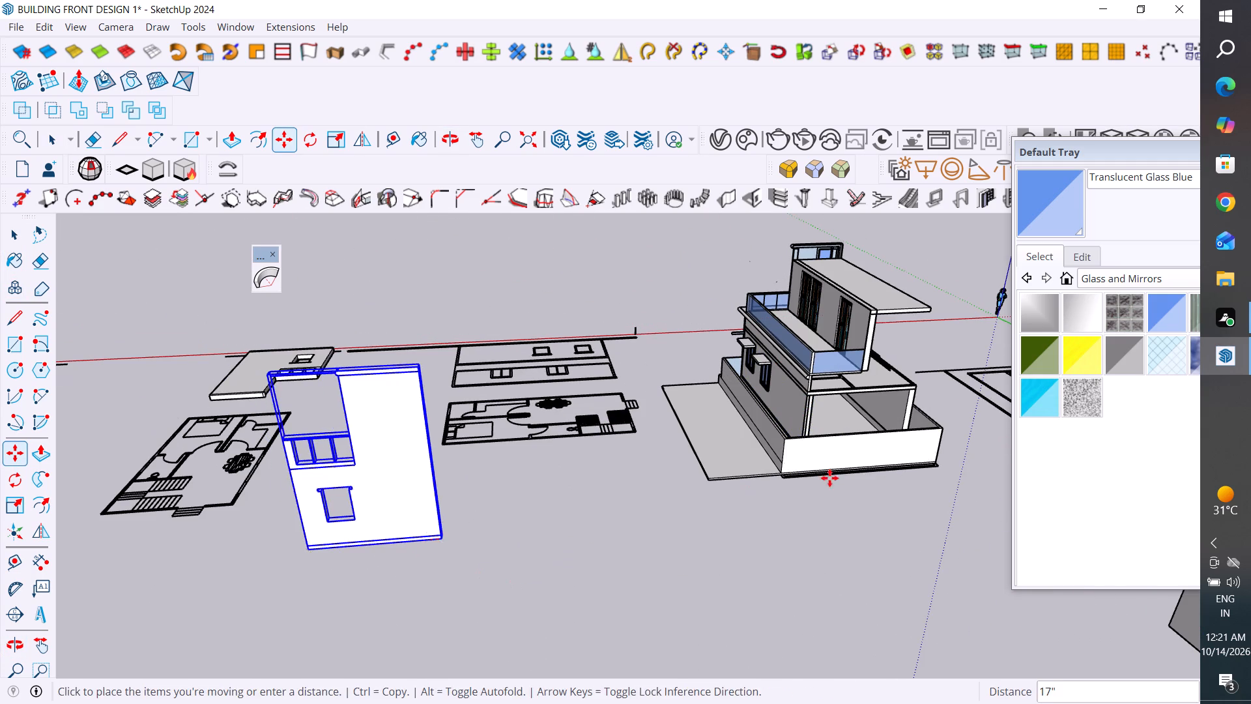
middle_drag(857, 471, 326, 598)
scroll(406, 630, up, 11)
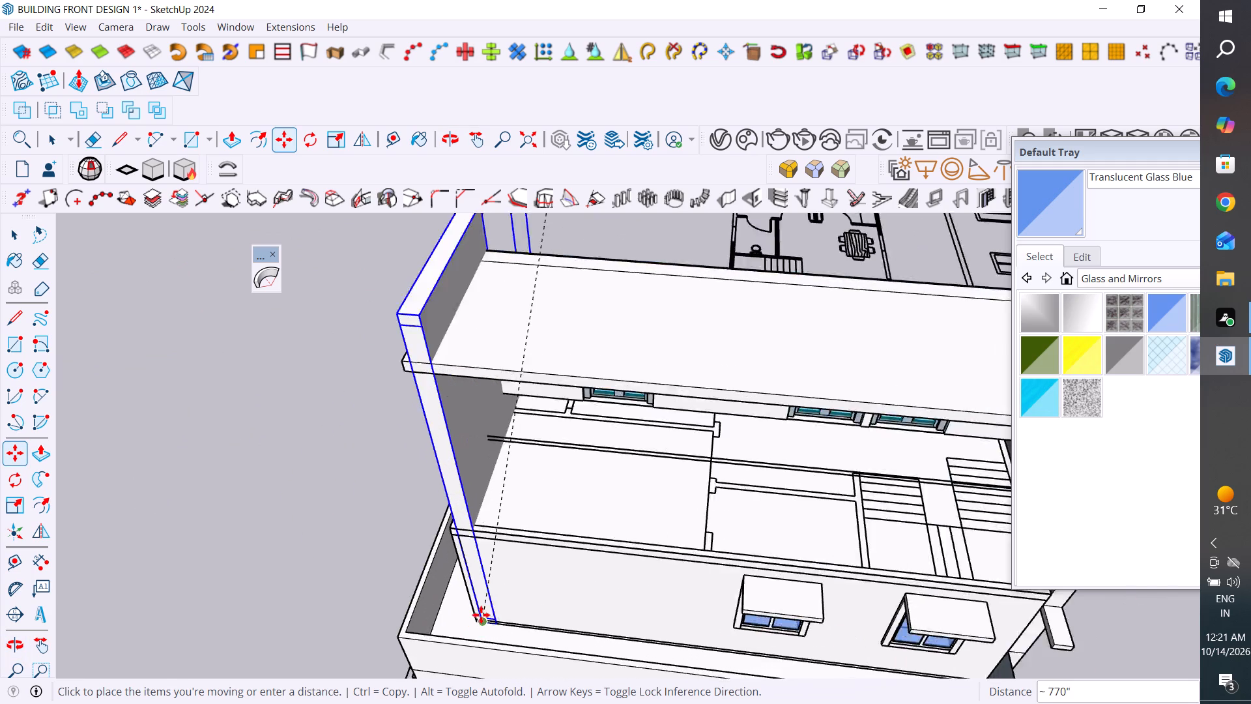
scroll(481, 615, up, 8)
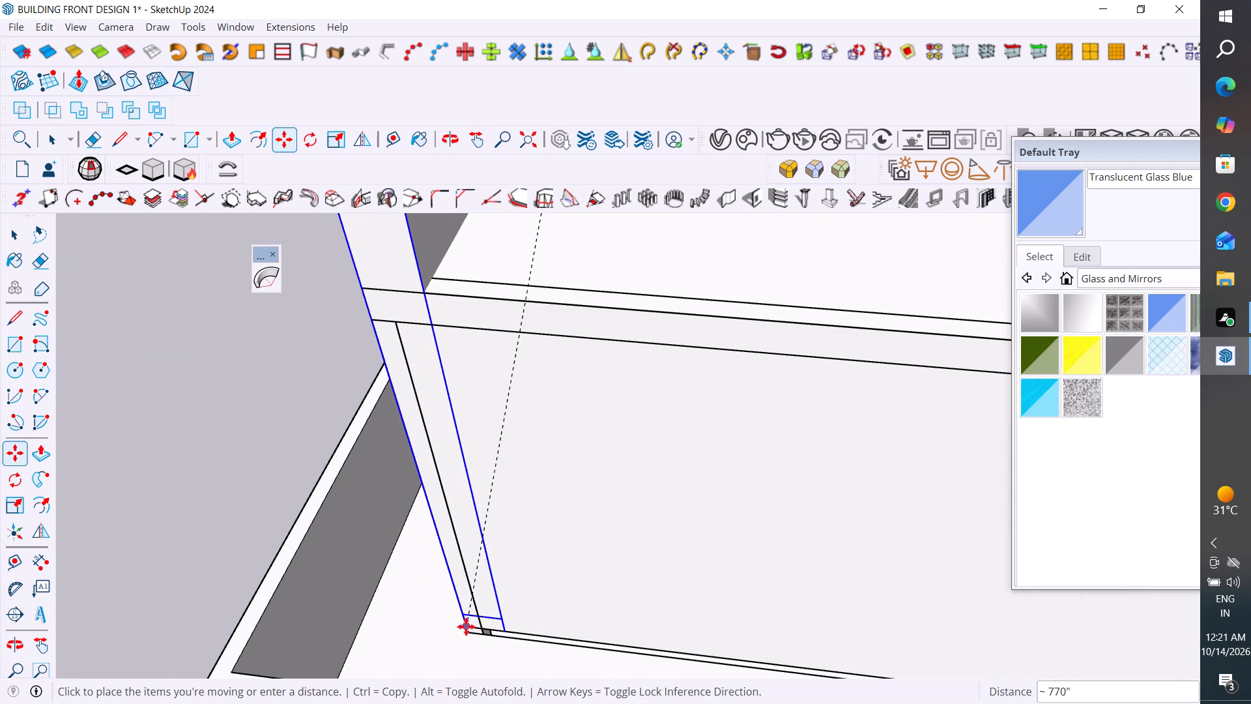
click(470, 638)
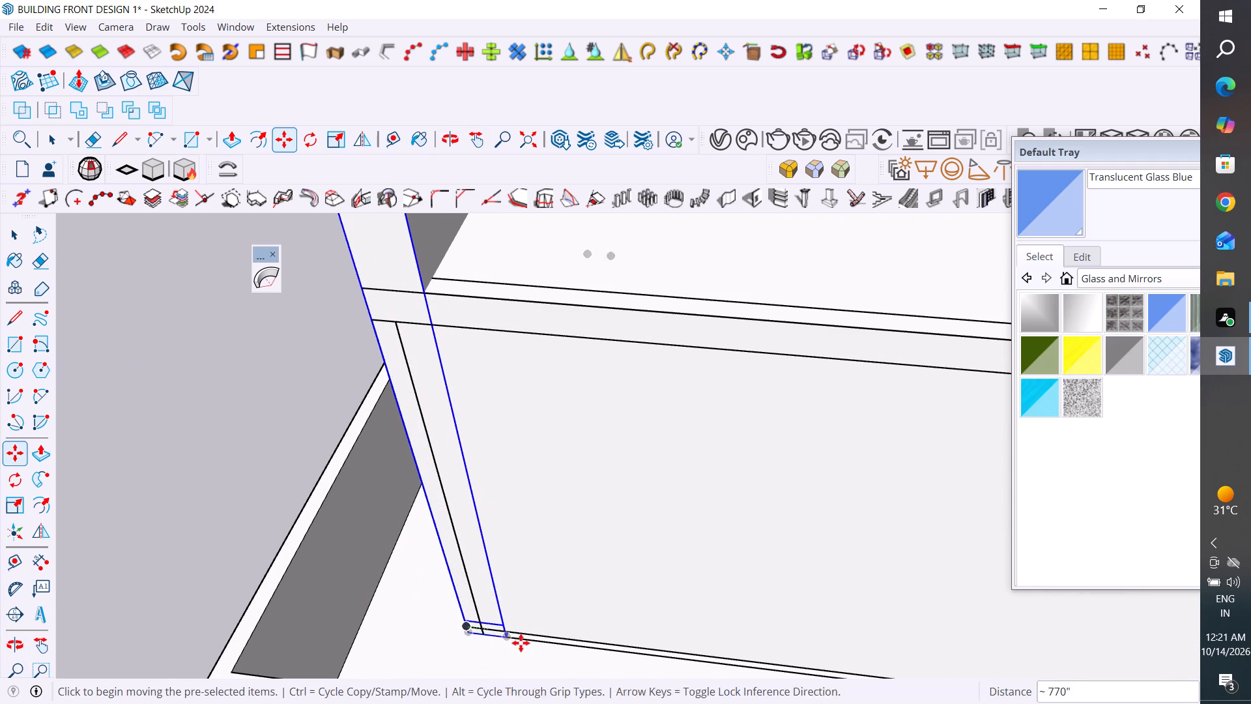
Shift the side wall group about 3" by its bottom corner to line it up with the house's base corner.
click(510, 637)
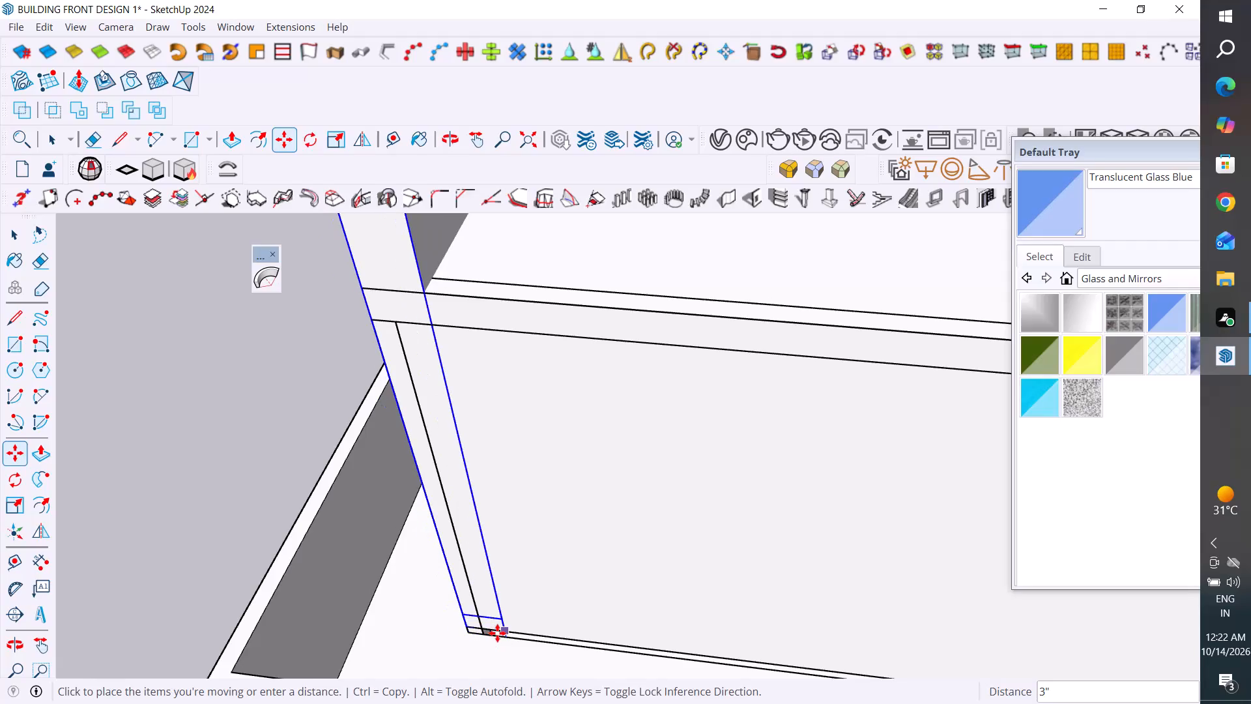
click(499, 639)
scroll(667, 589, down, 4)
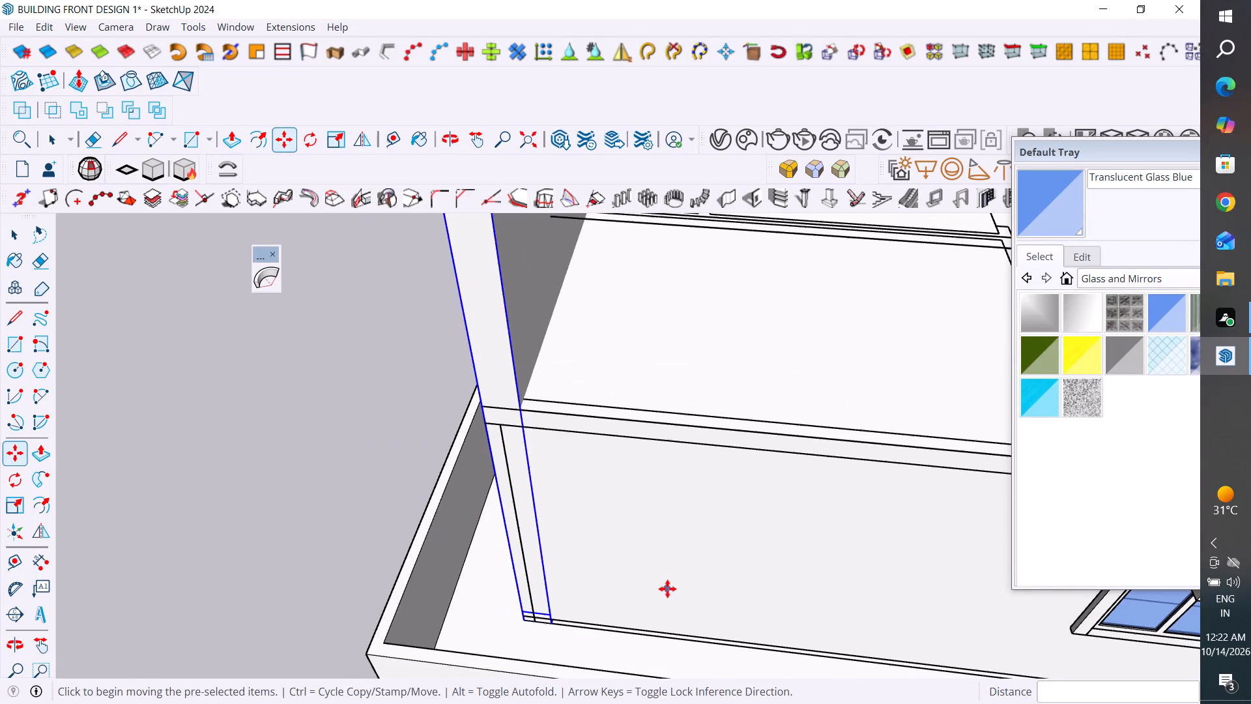
middle_drag(671, 600, 875, 563)
scroll(876, 563, up, 1)
scroll(863, 569, down, 6)
scroll(667, 595, down, 5)
middle_drag(564, 617, 685, 617)
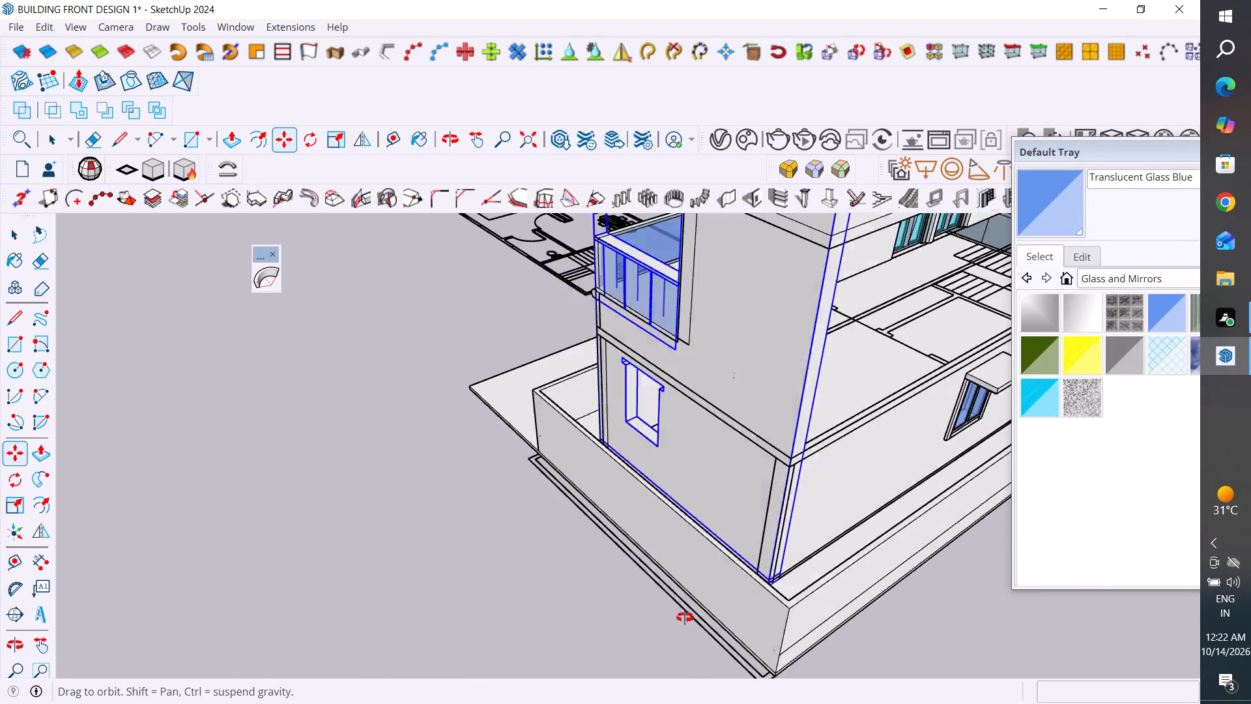
middle_drag(685, 617, 742, 625)
scroll(624, 594, down, 3)
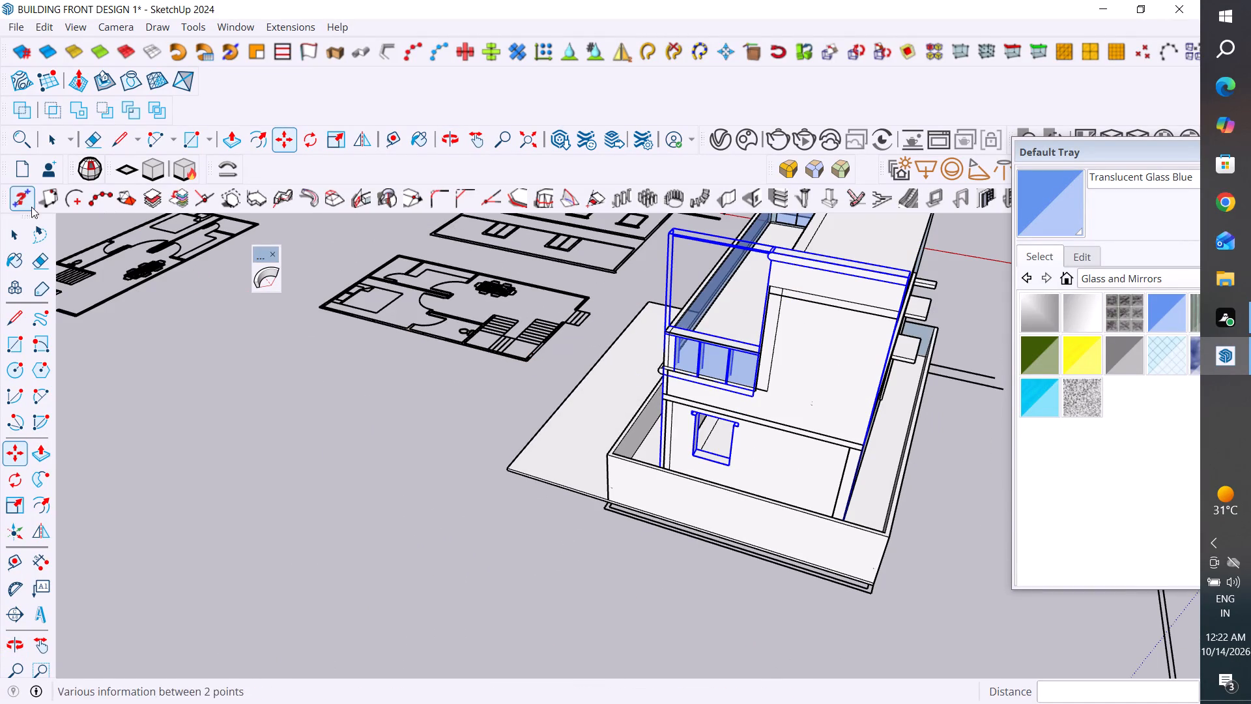
click(21, 231)
click(281, 428)
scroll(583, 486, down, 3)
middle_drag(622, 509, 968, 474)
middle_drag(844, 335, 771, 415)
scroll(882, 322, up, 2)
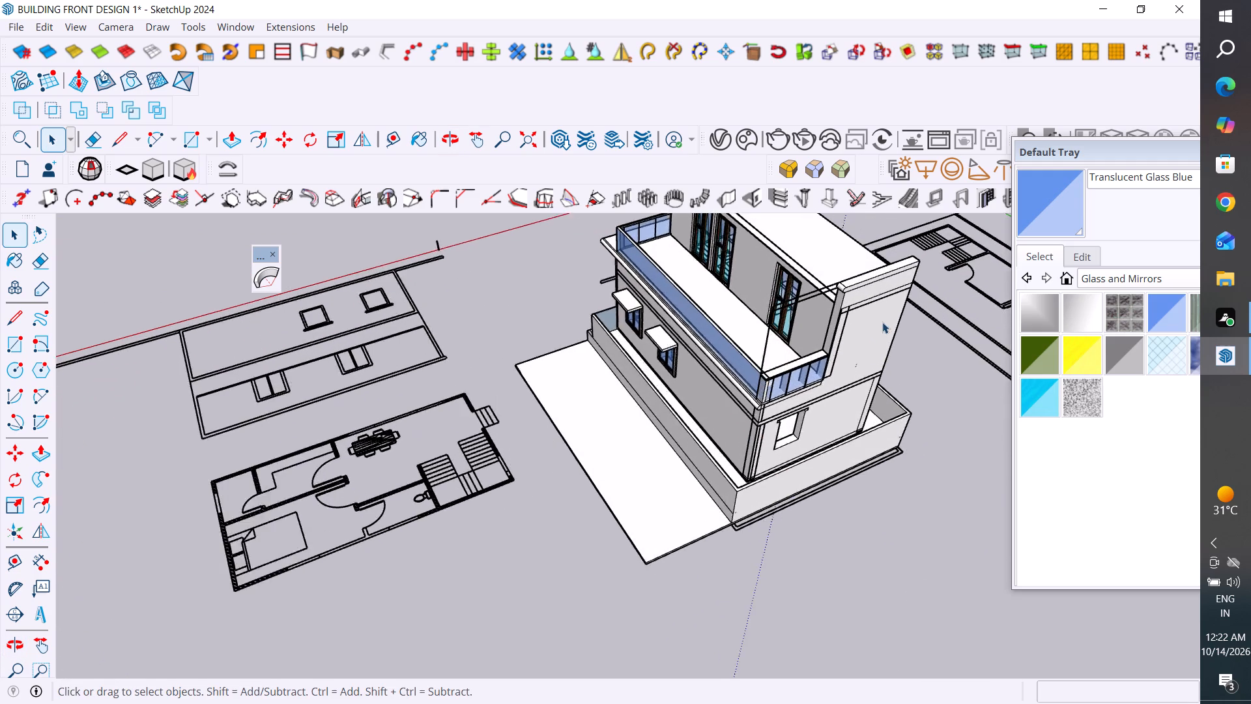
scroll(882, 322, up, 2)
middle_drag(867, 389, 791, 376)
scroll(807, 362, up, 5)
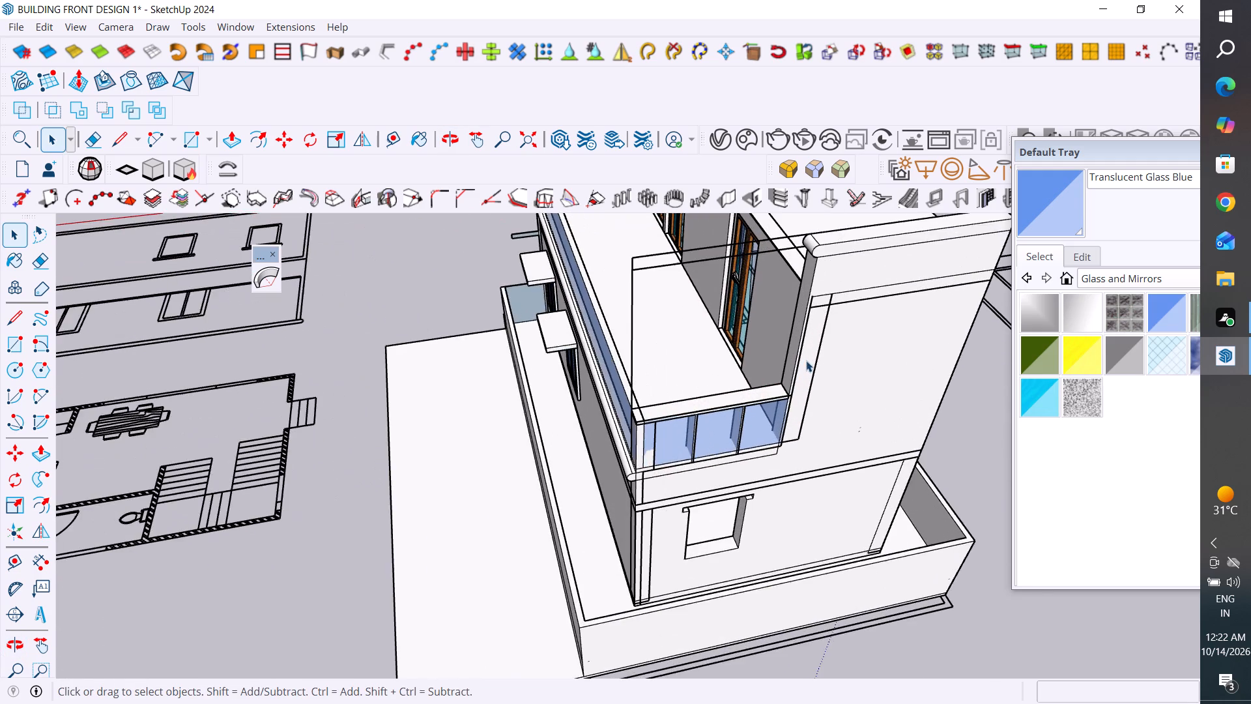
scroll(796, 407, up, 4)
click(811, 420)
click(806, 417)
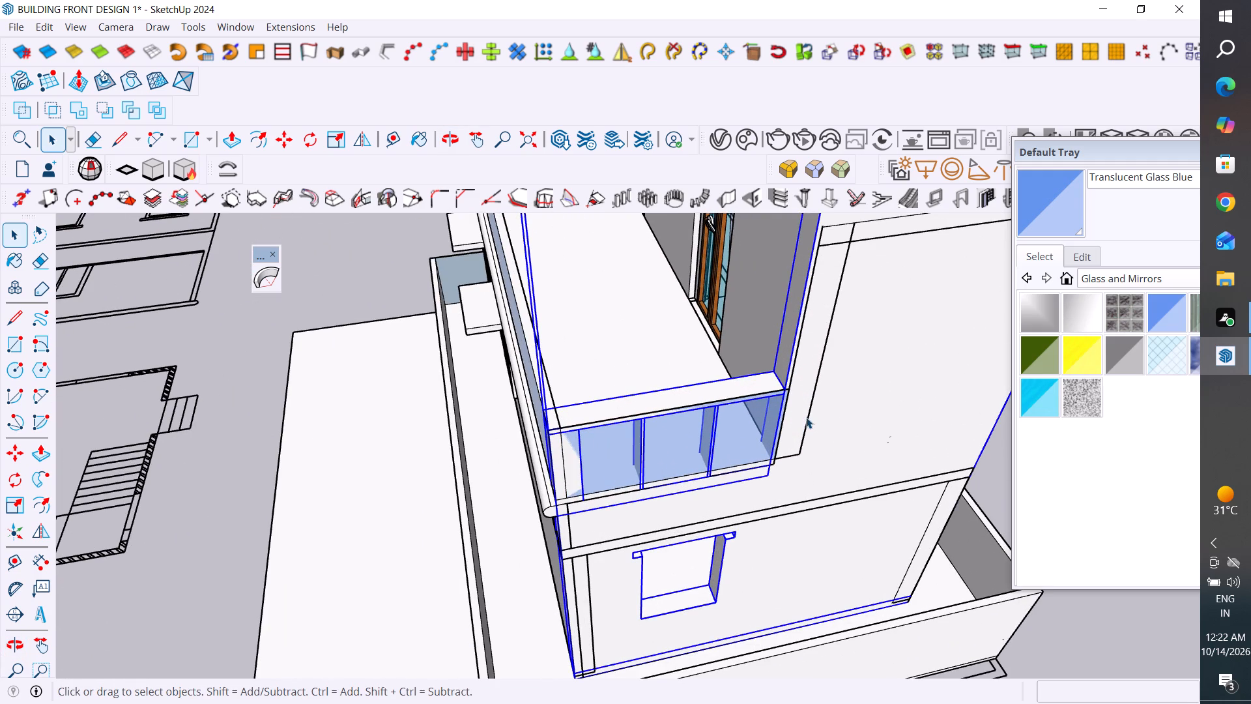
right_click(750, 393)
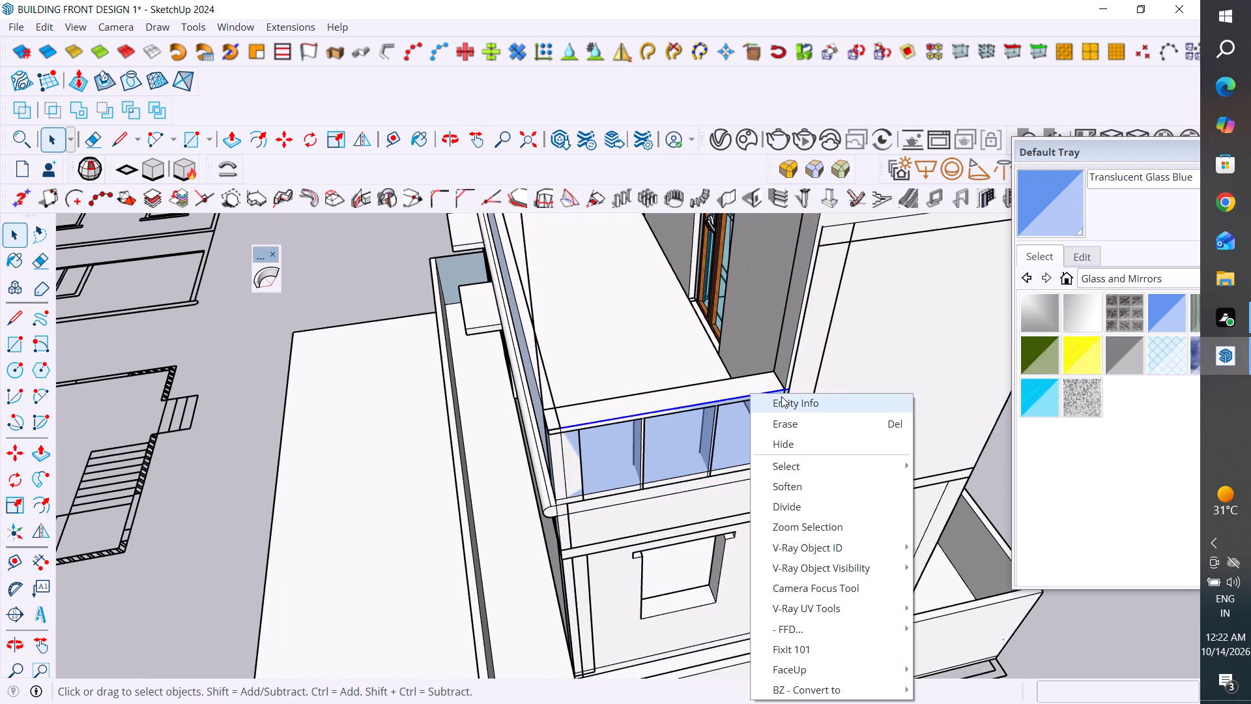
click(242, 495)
Move the side wall group about 109" straight out from the house by its balcony railing corner.
middle_drag(610, 506, 736, 493)
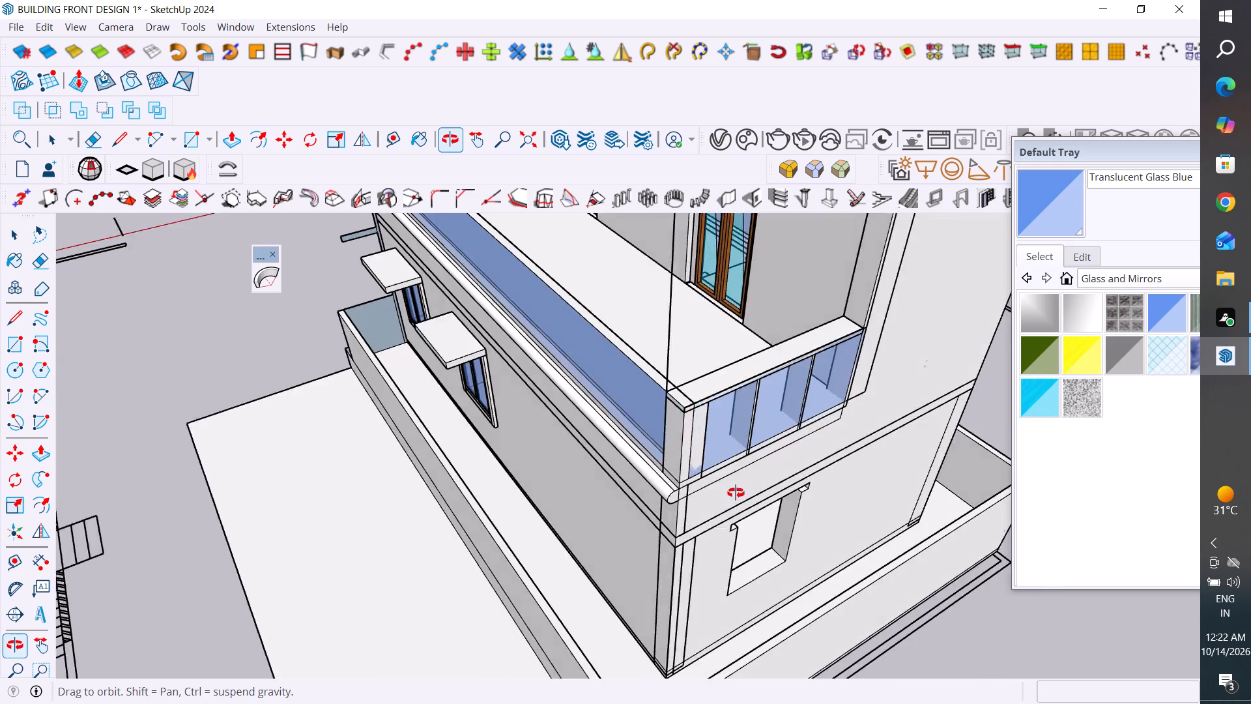
middle_drag(736, 493, 645, 452)
click(820, 339)
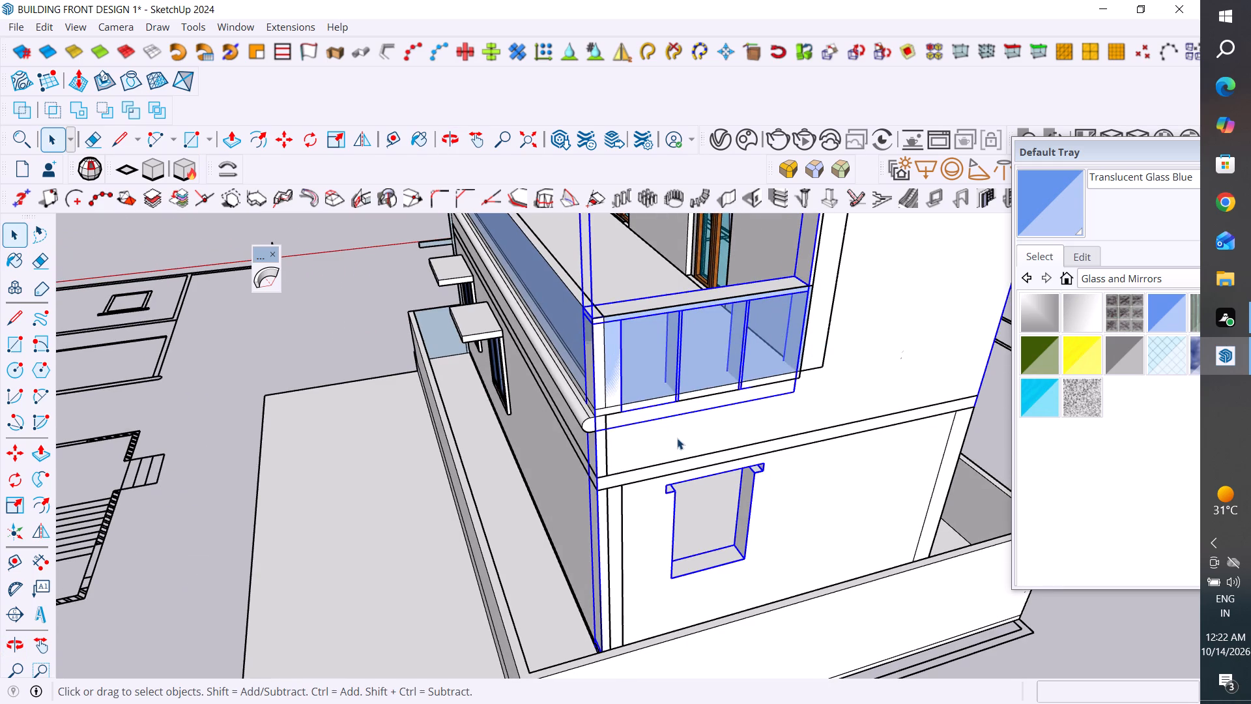
scroll(677, 437, down, 4)
key(m)
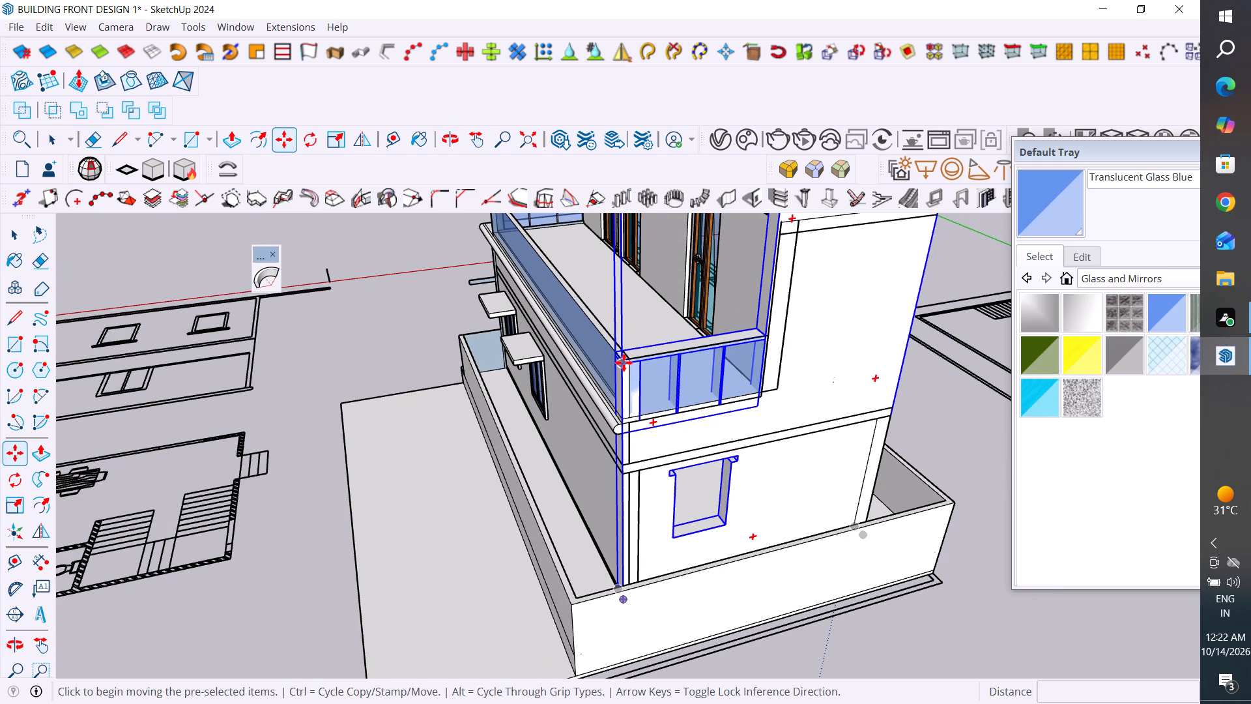
click(624, 362)
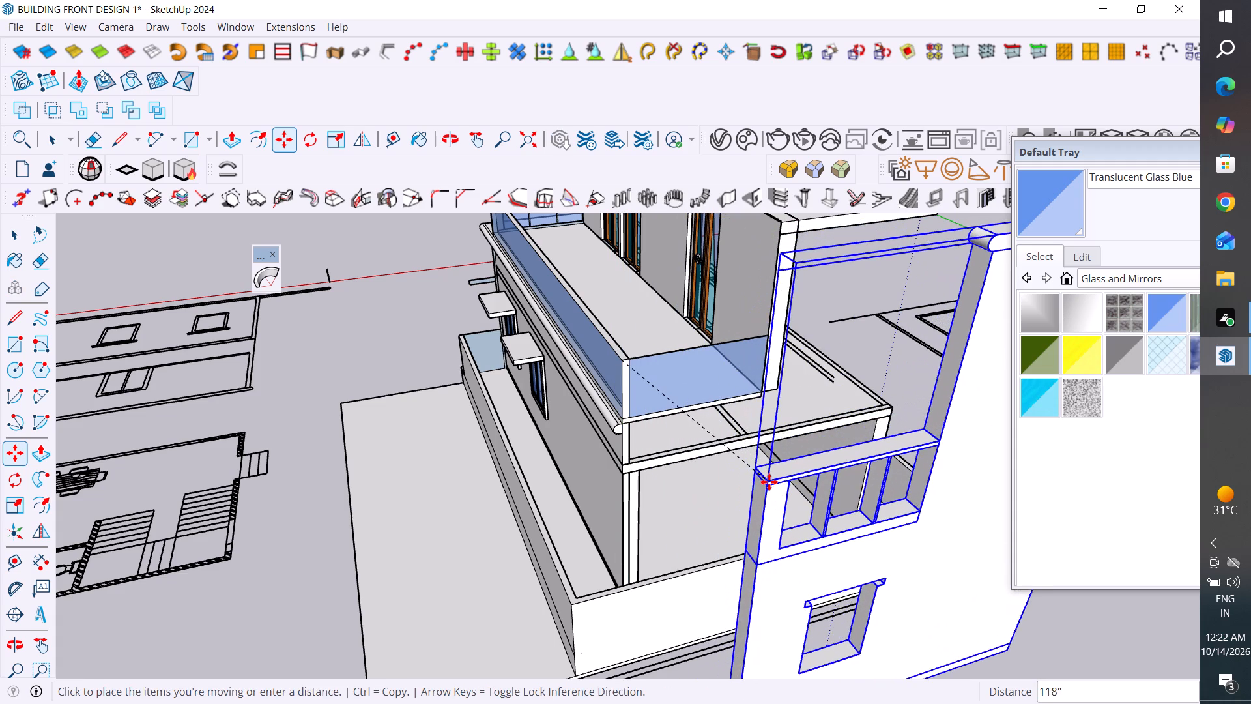
click(712, 485)
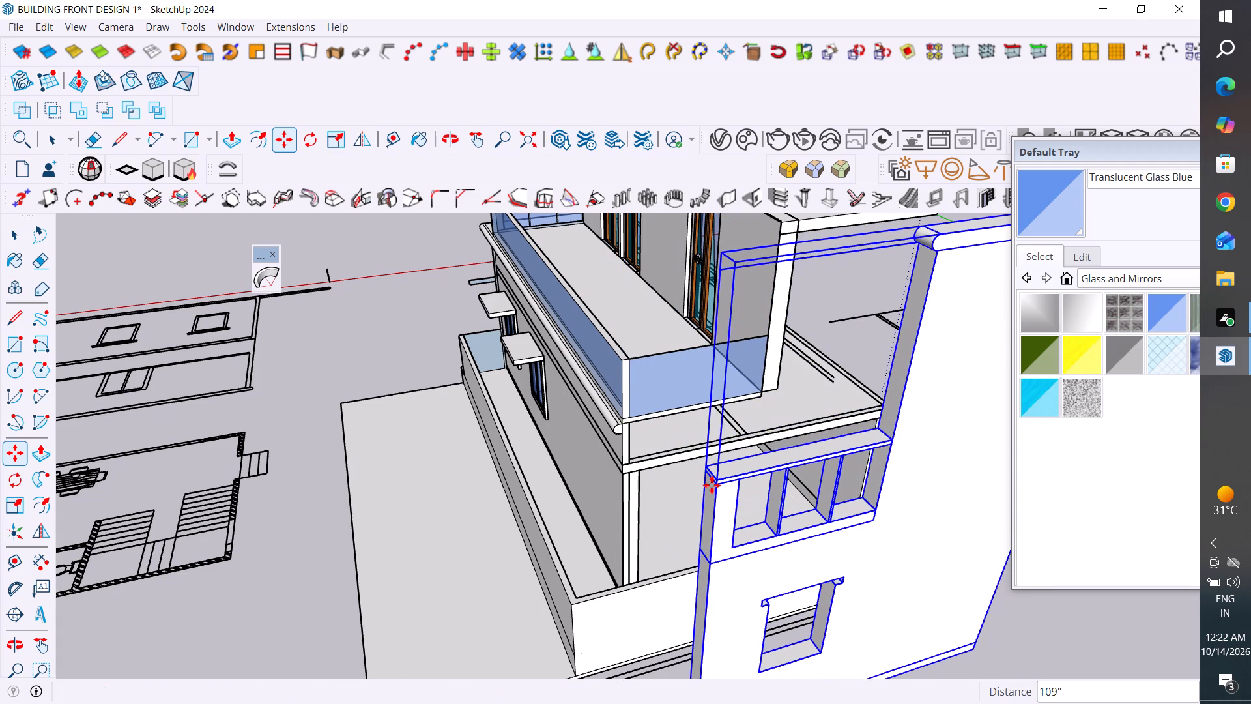
key(Escape)
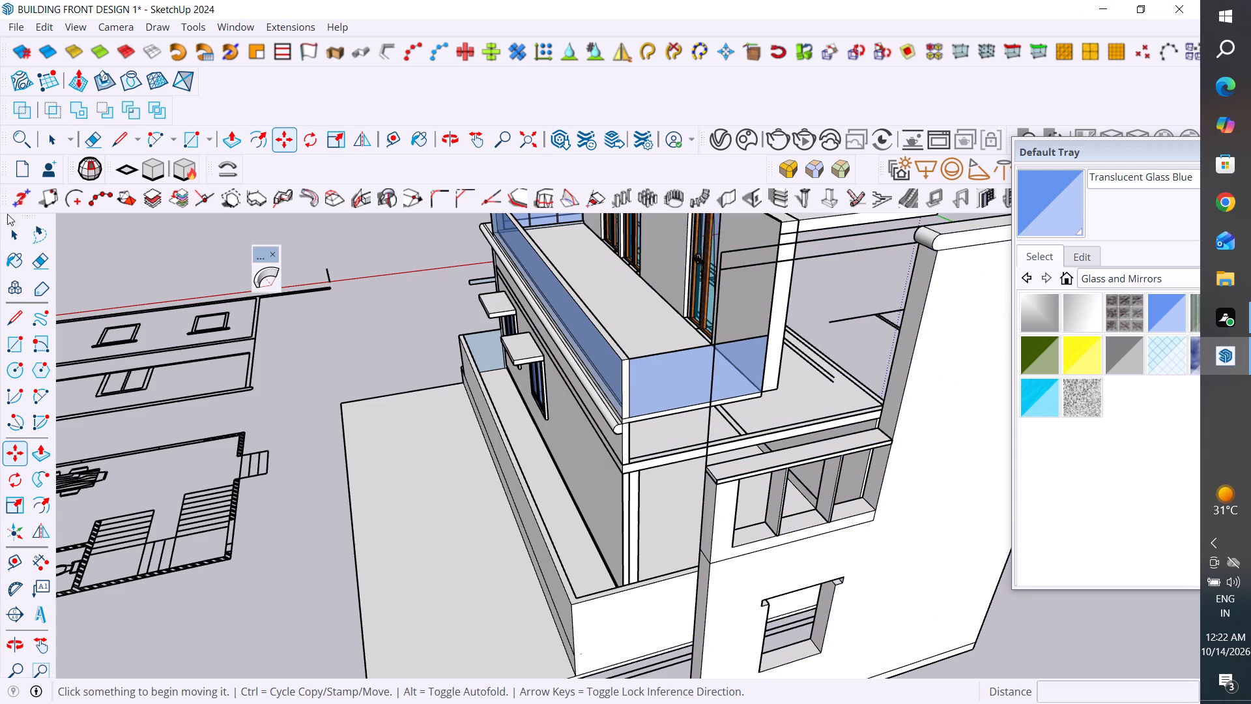
Delete the glass face and its top edge at the open end of the first-floor balcony.
click(18, 240)
click(687, 392)
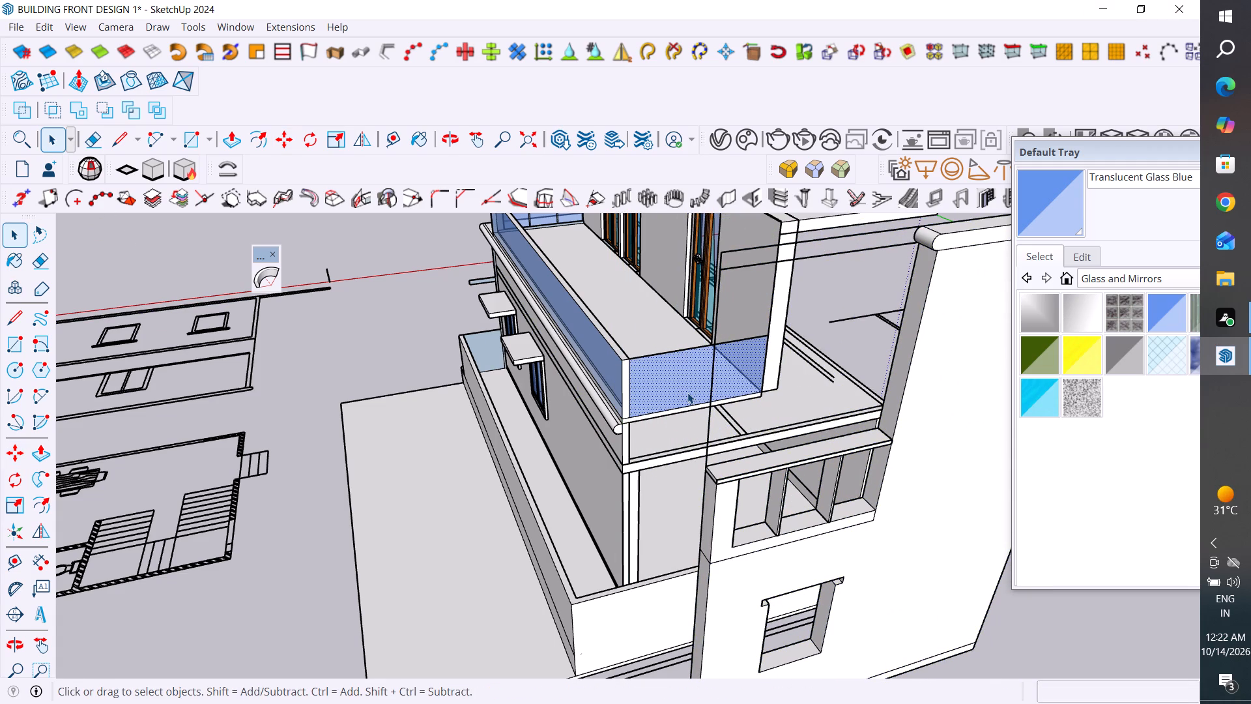
key(Delete)
middle_drag(702, 424, 722, 433)
click(699, 365)
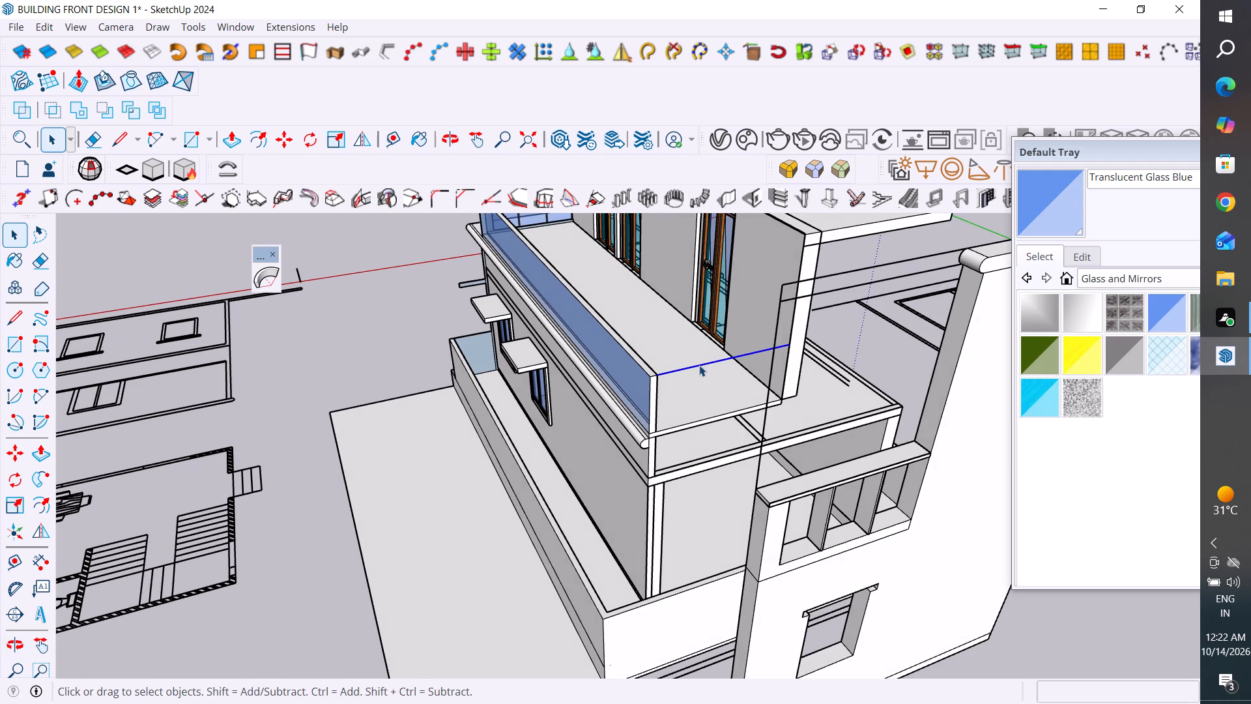
key(Delete)
Move the side wall group about 109" back by its bottom outer corner onto the base corner of the house's end.
middle_drag(710, 408, 590, 442)
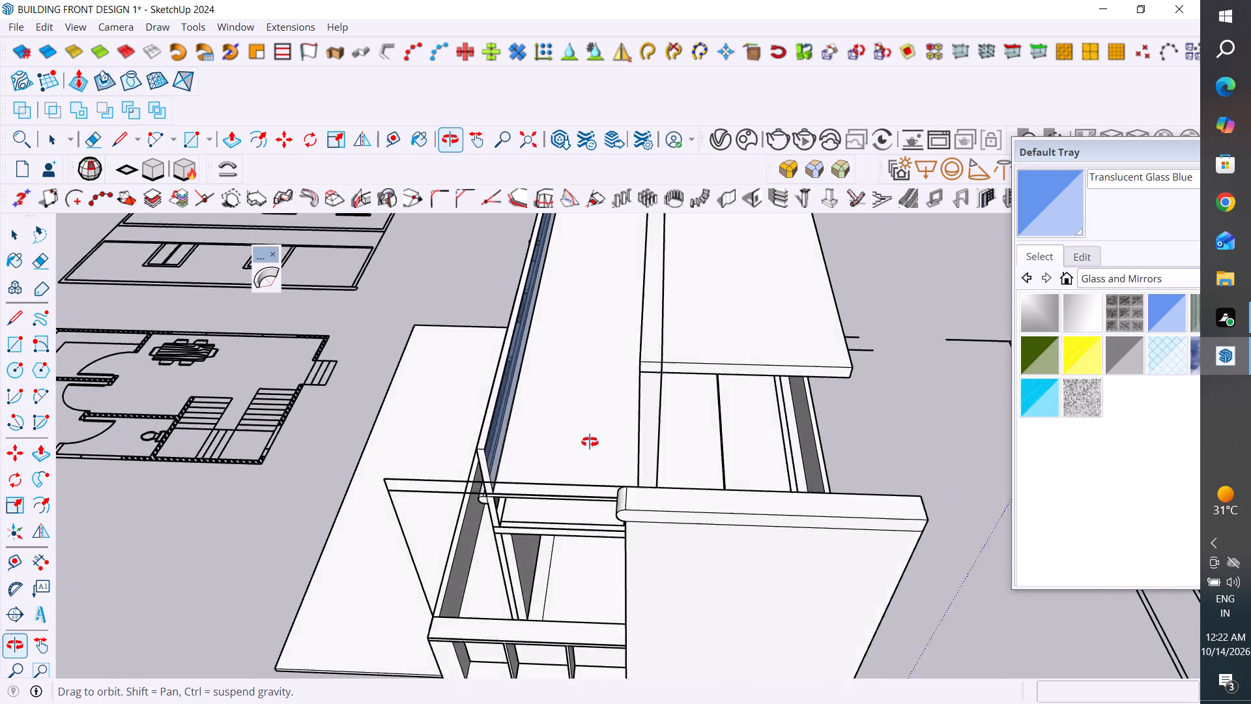
middle_drag(590, 442, 612, 363)
scroll(614, 381, down, 4)
middle_drag(818, 461, 756, 487)
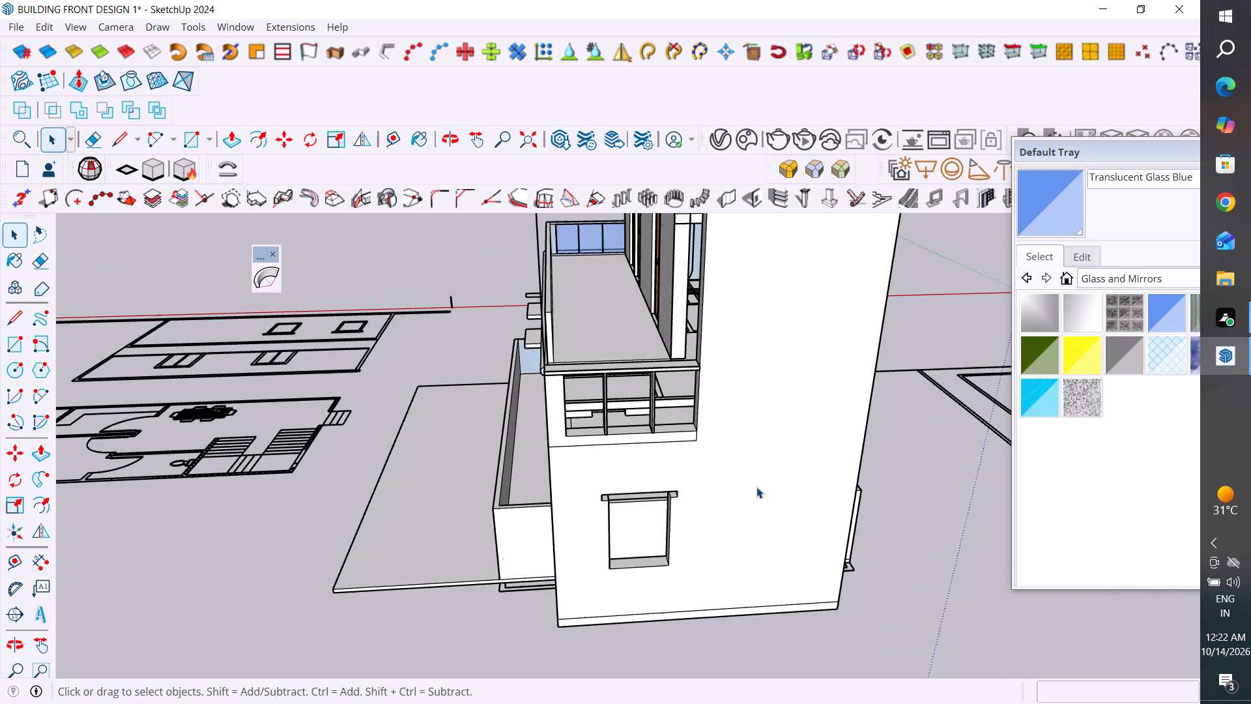
middle_drag(756, 487, 554, 575)
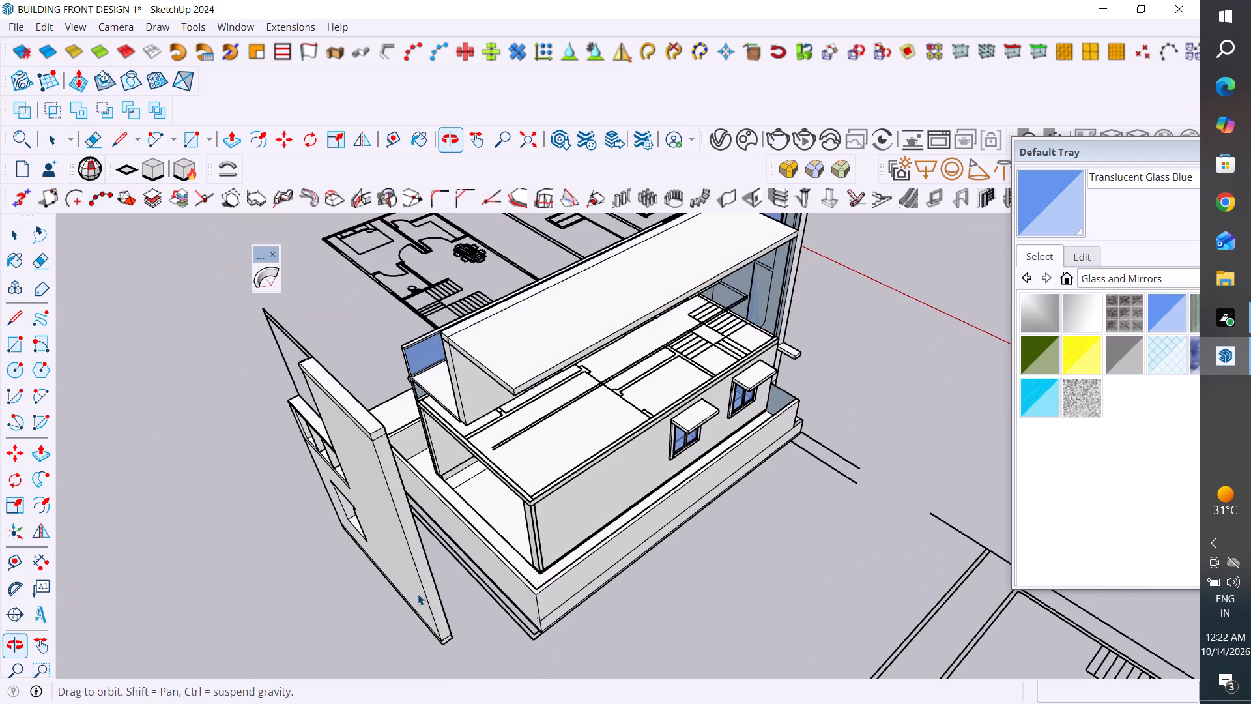
click(439, 638)
scroll(442, 640, up, 4)
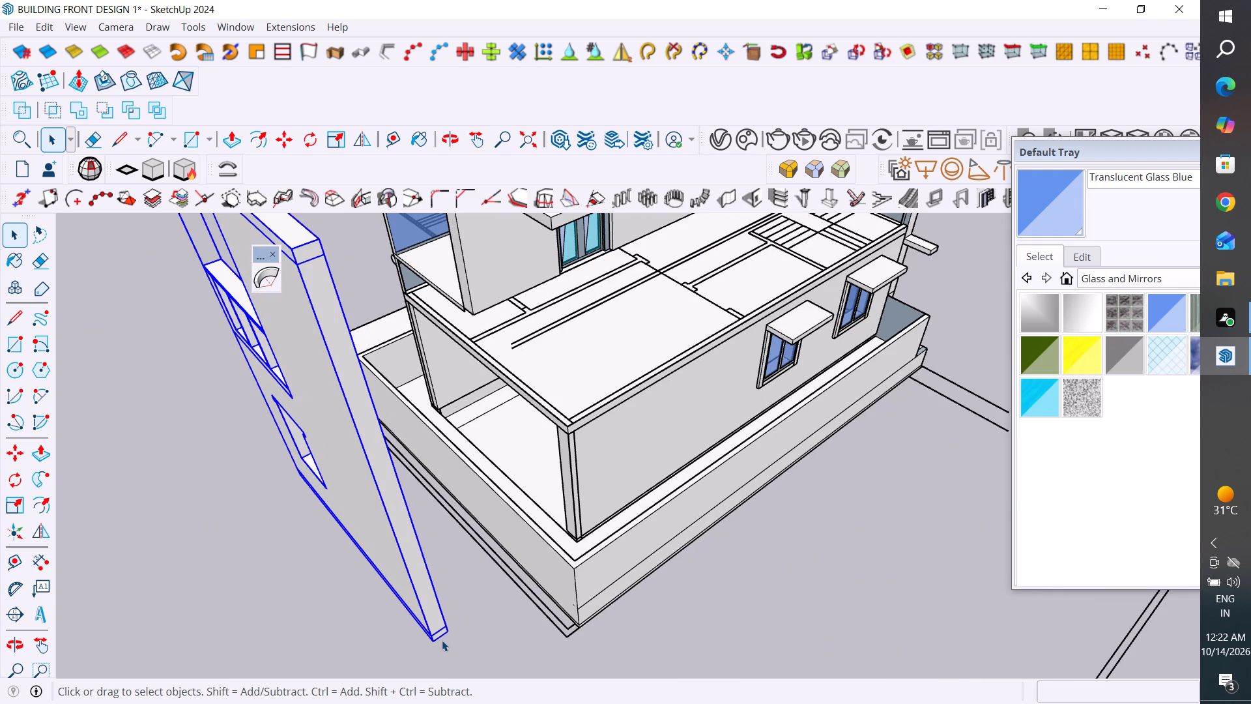
key(m)
click(433, 642)
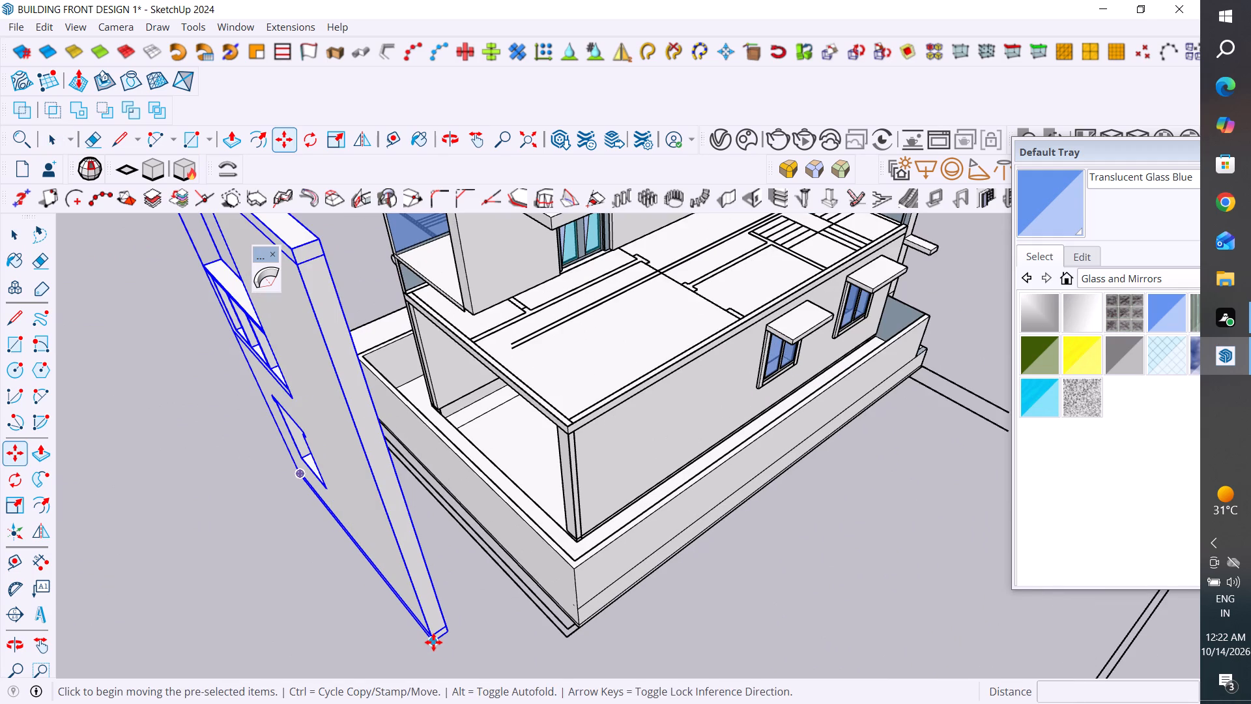
scroll(587, 535, up, 11)
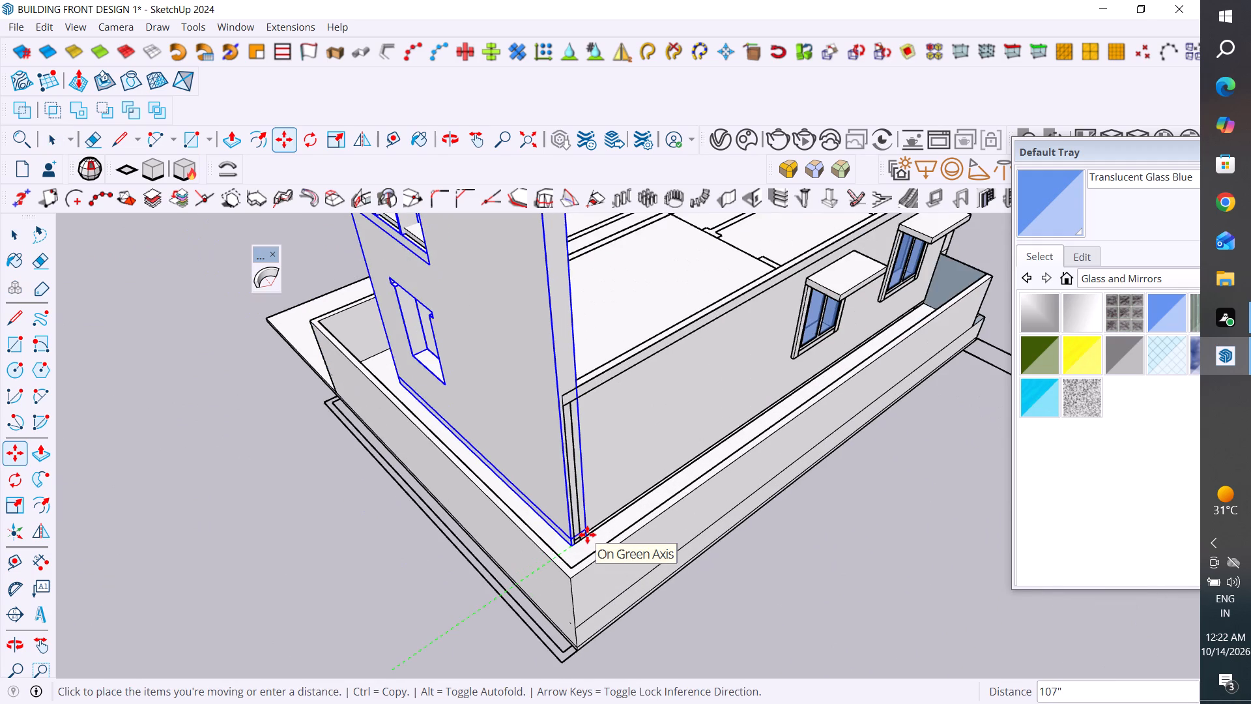
scroll(587, 535, up, 8)
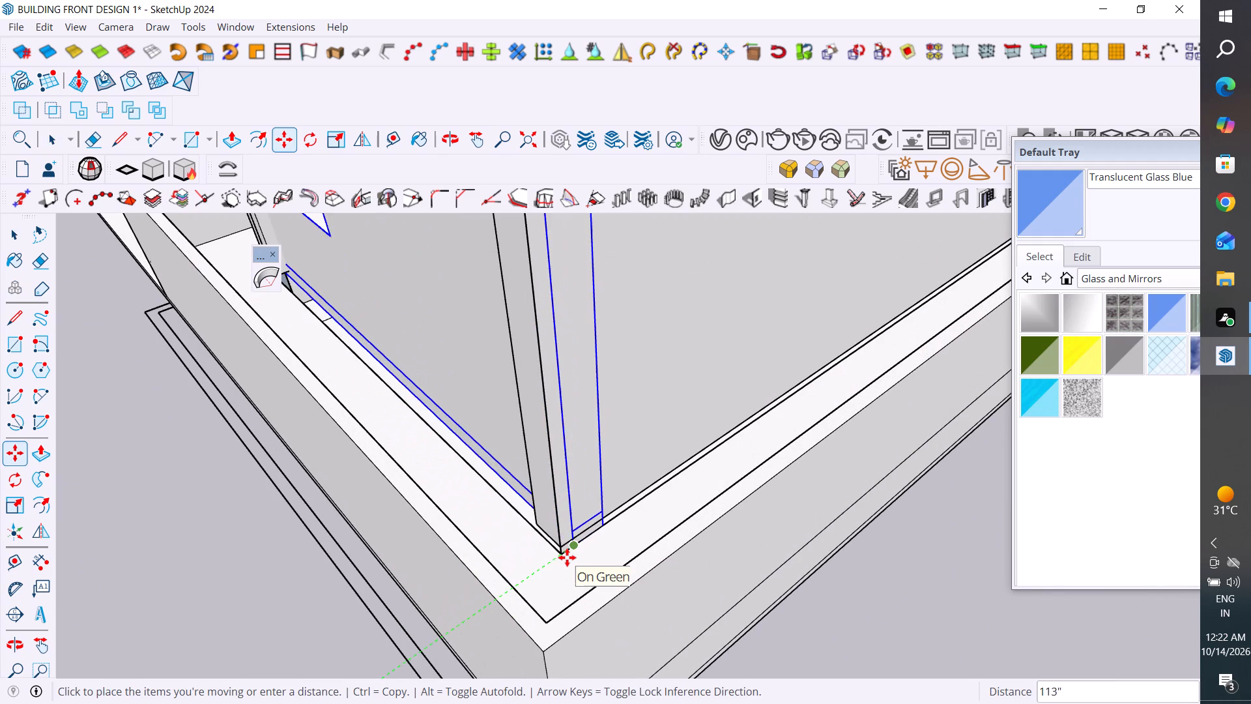
scroll(567, 557, up, 9)
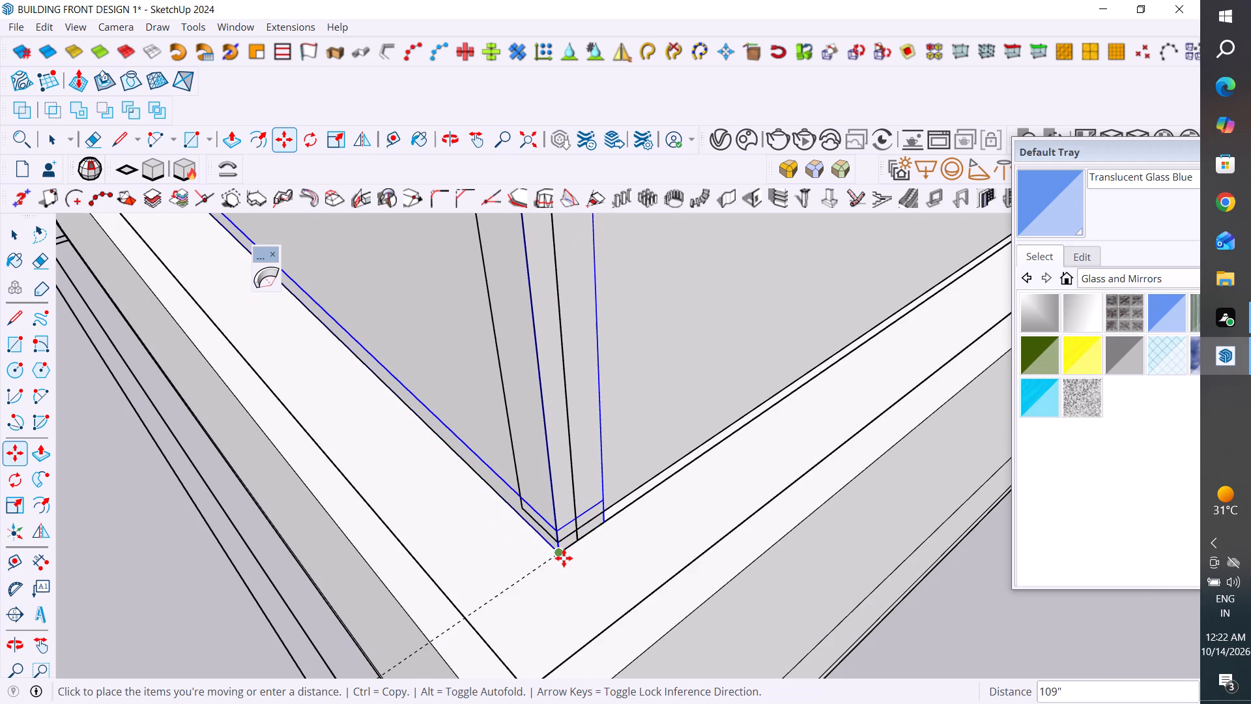
click(564, 558)
scroll(743, 588, down, 5)
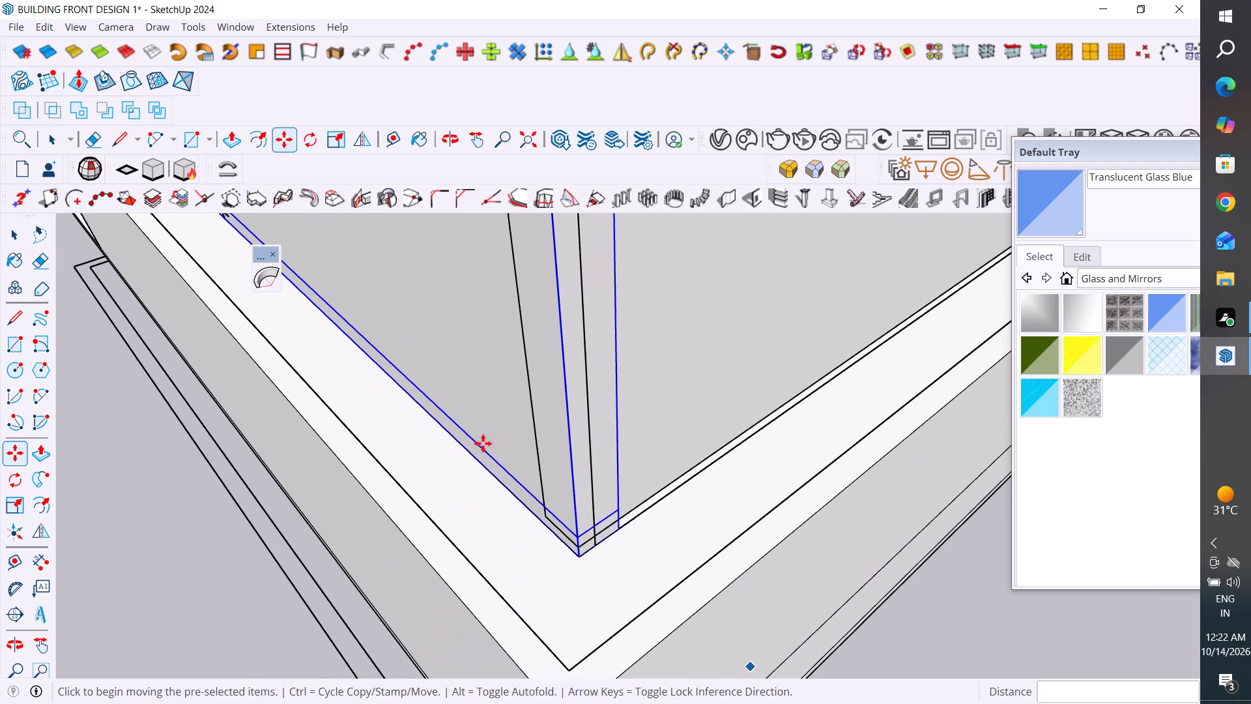
scroll(587, 473, down, 10)
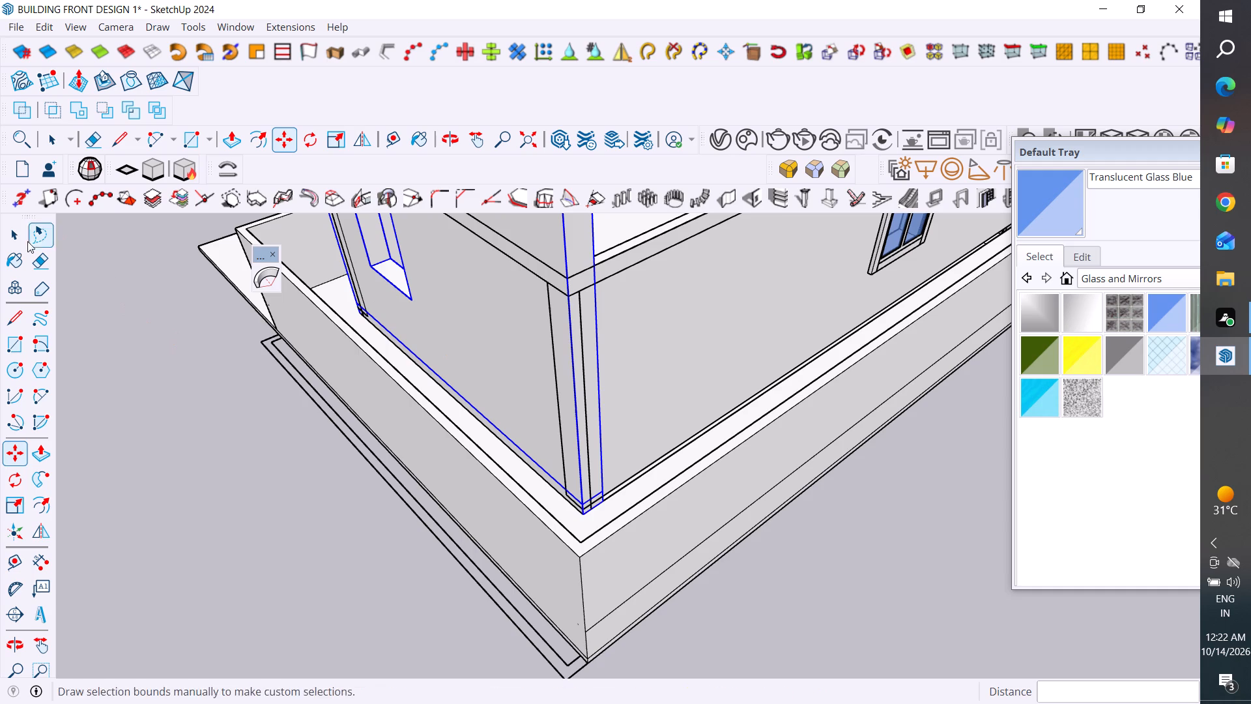
click(17, 233)
click(245, 476)
Delete the loose vertical edge on the ground-floor corner post where the side wall meets the long wall.
scroll(426, 562, down, 4)
middle_drag(489, 577, 736, 562)
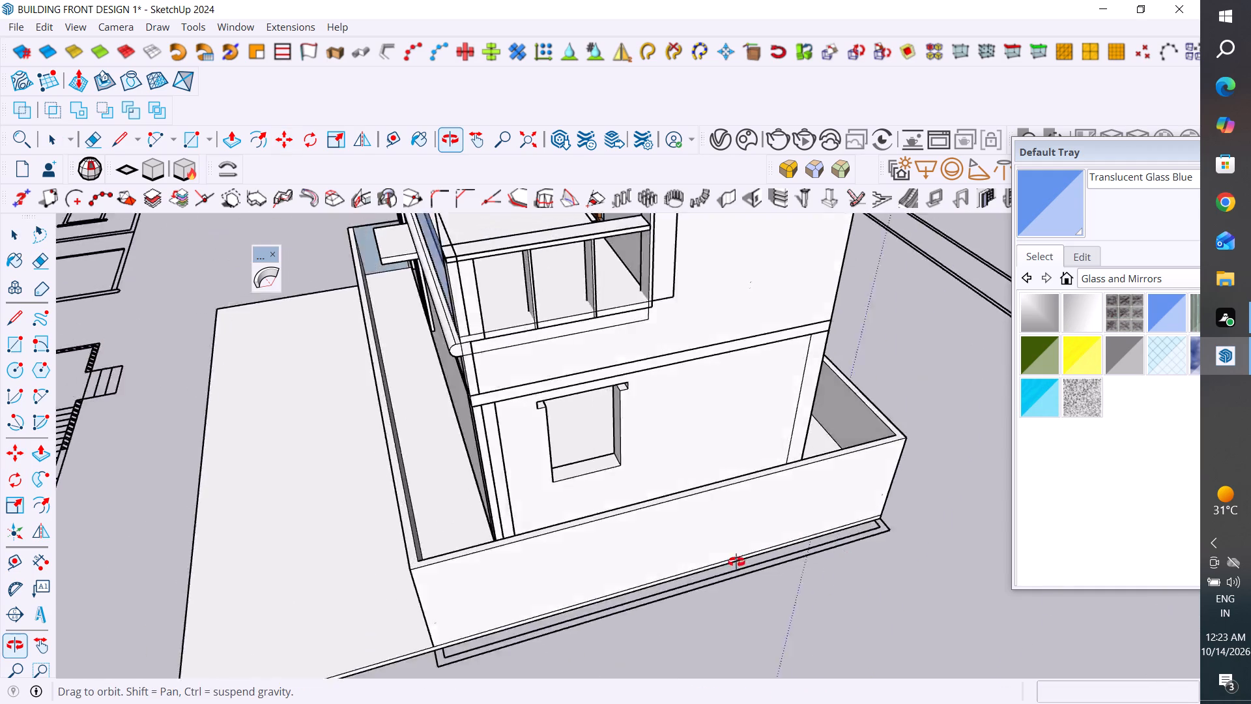
middle_drag(736, 562, 627, 559)
scroll(659, 444, up, 4)
middle_drag(670, 435, 474, 506)
scroll(445, 478, up, 4)
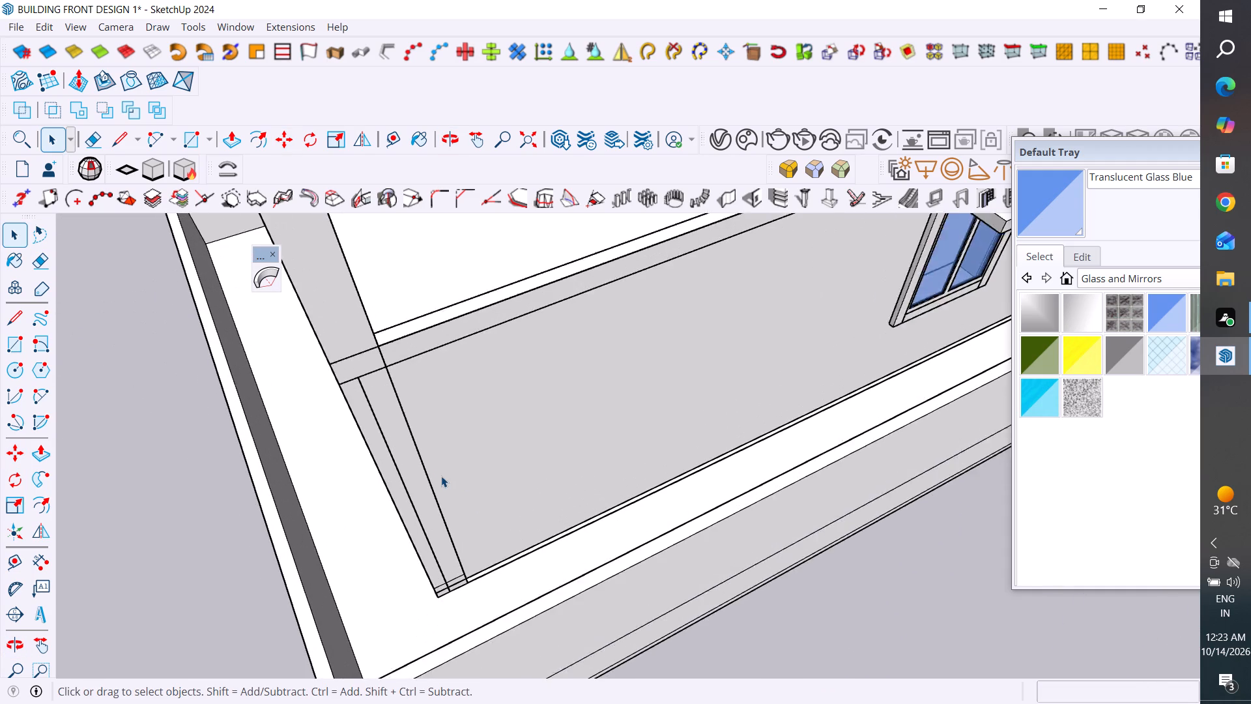
scroll(411, 478, up, 2)
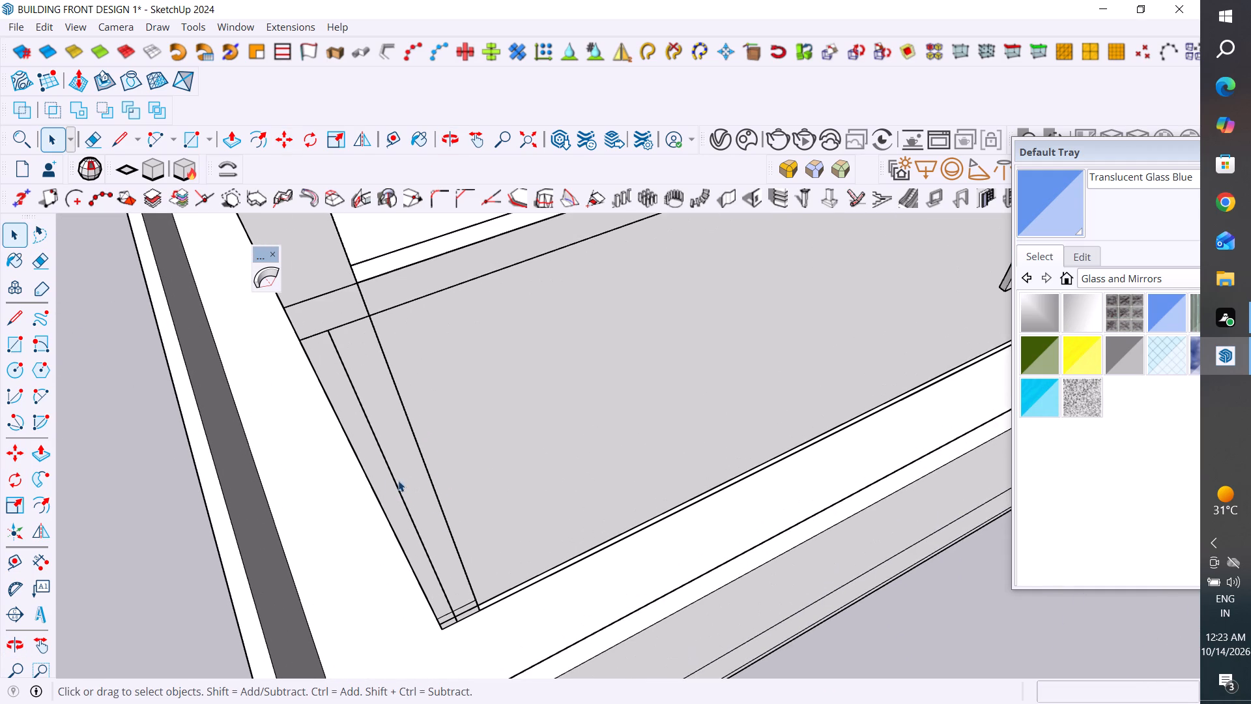
scroll(463, 566, down, 6)
click(436, 546)
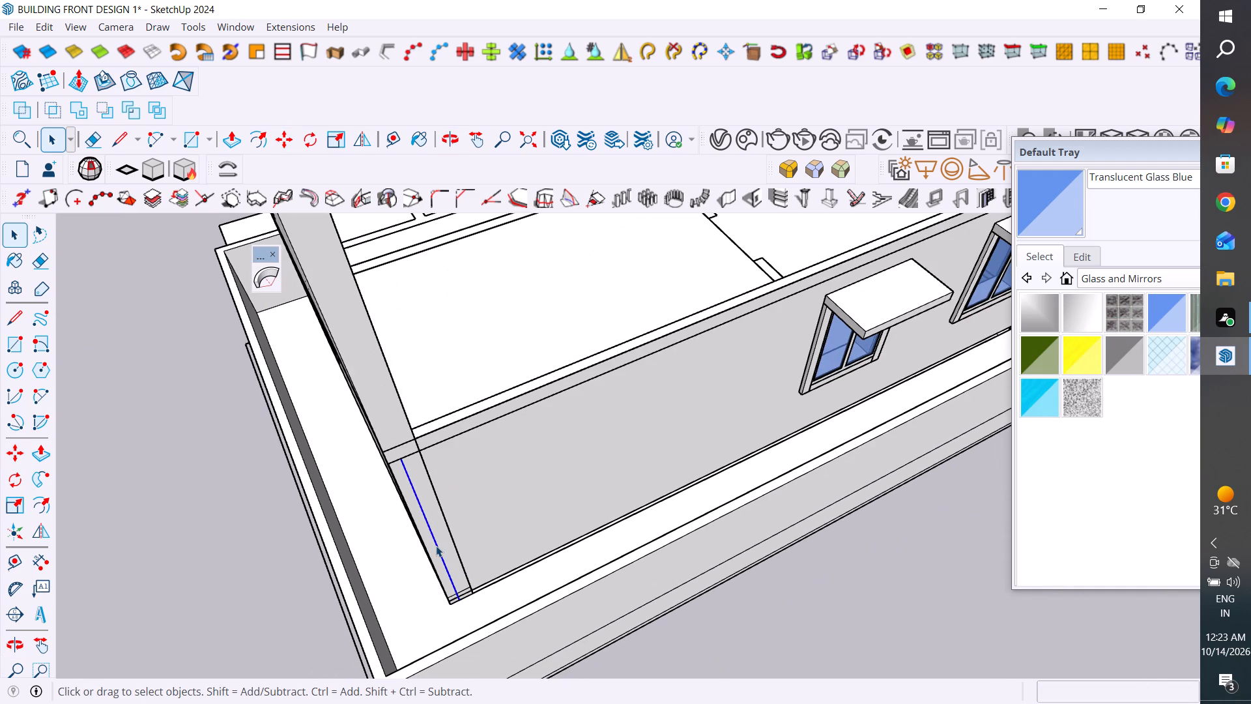
key(Delete)
Copy the ground-floor long wall and its two canopied windows about 102" straight up onto the first floor.
click(459, 546)
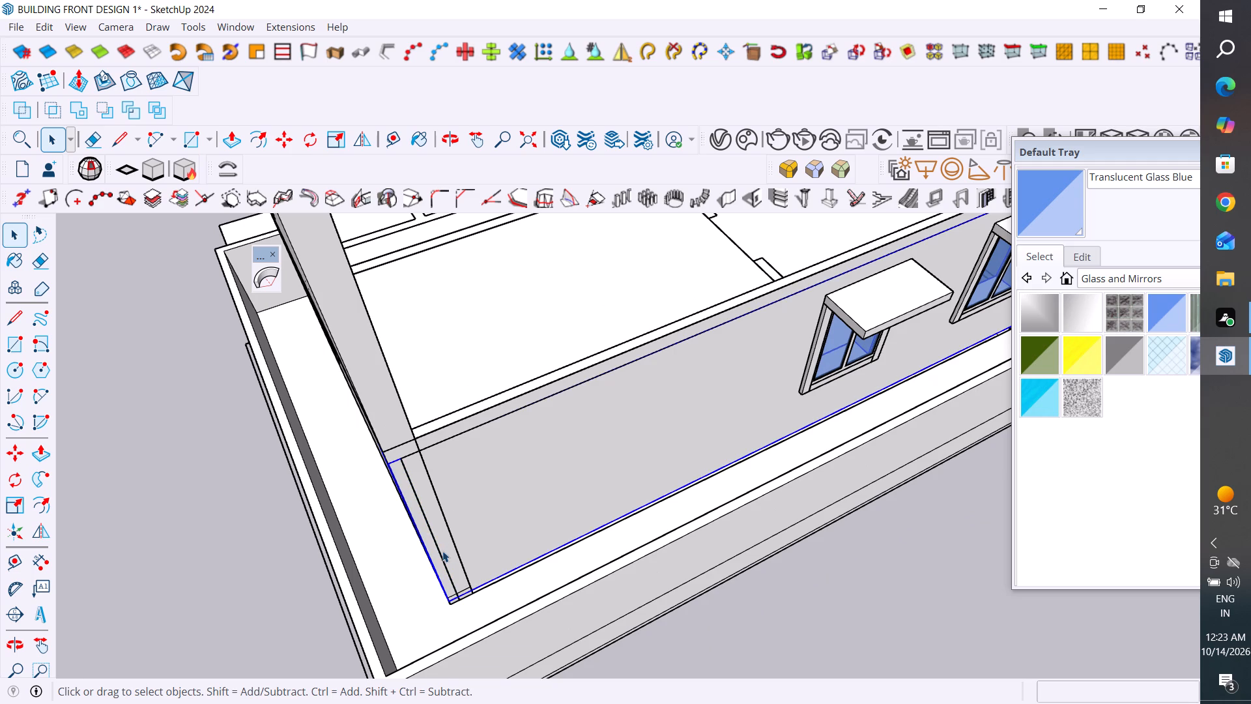
scroll(747, 450, down, 4)
middle_drag(740, 435, 786, 406)
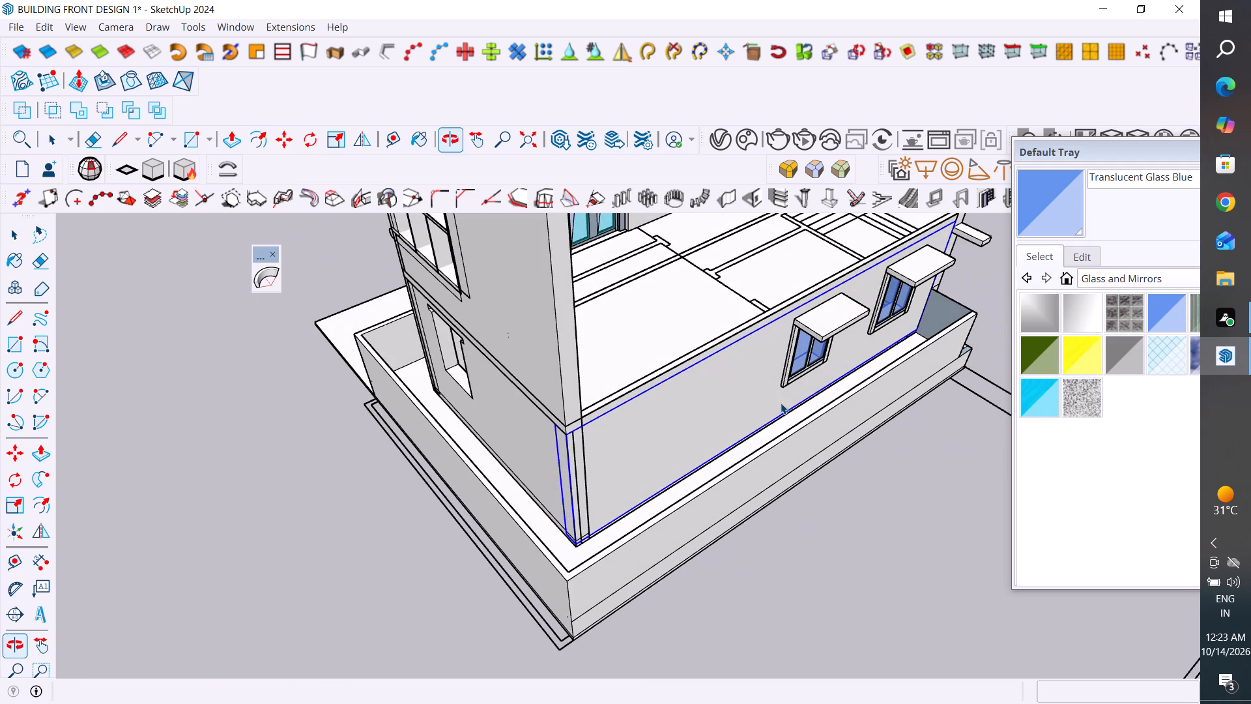
ctrl+click(785, 374)
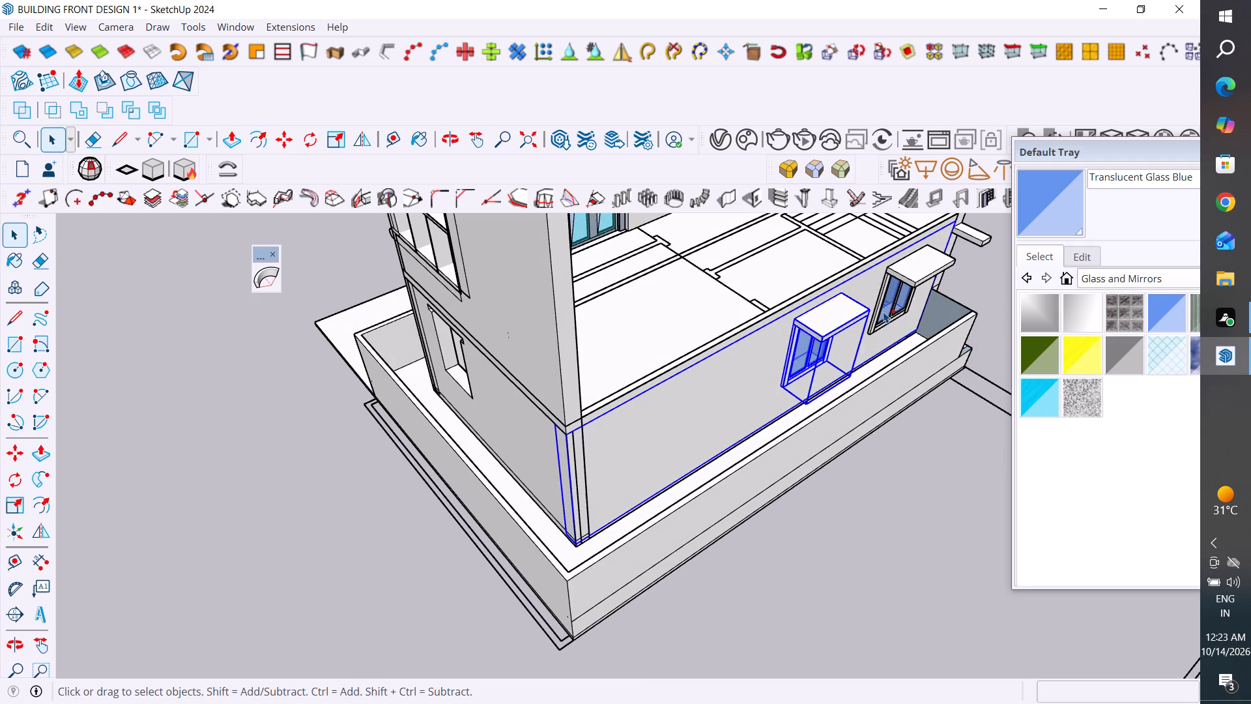
ctrl+click(880, 310)
scroll(764, 487, down, 2)
middle_drag(775, 489, 815, 480)
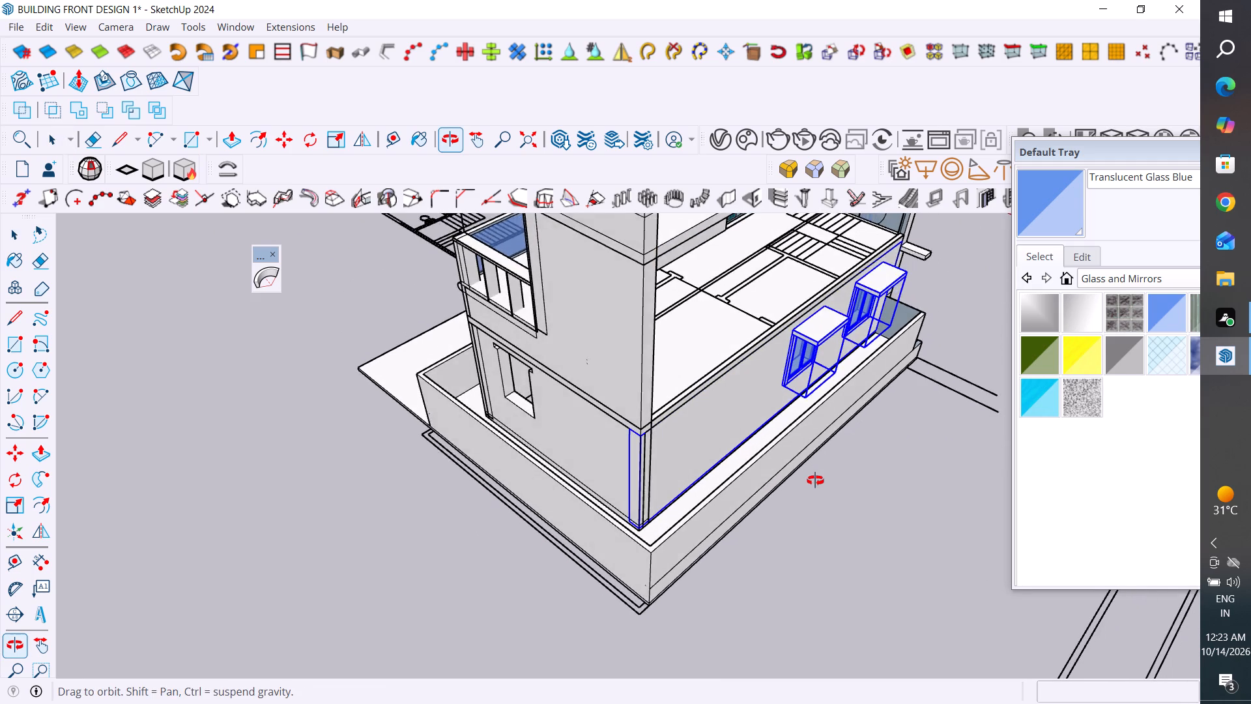
middle_drag(815, 480, 803, 470)
middle_drag(633, 488, 635, 514)
key(m)
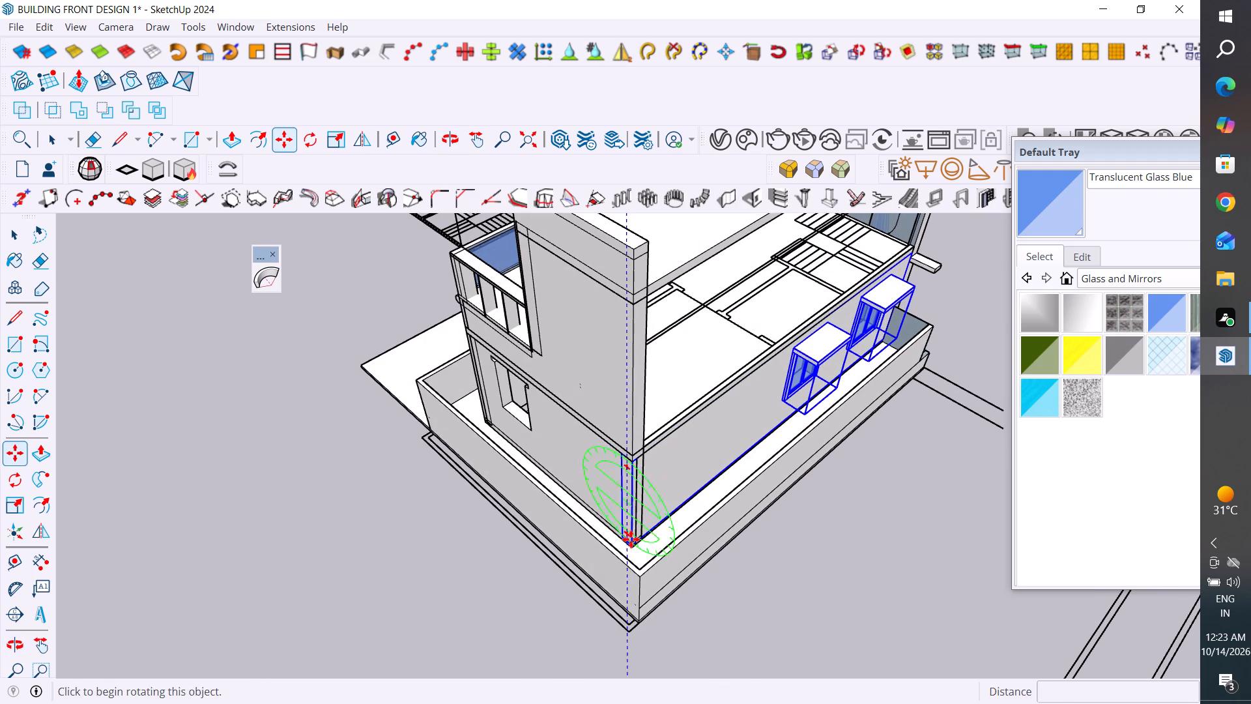
click(633, 544)
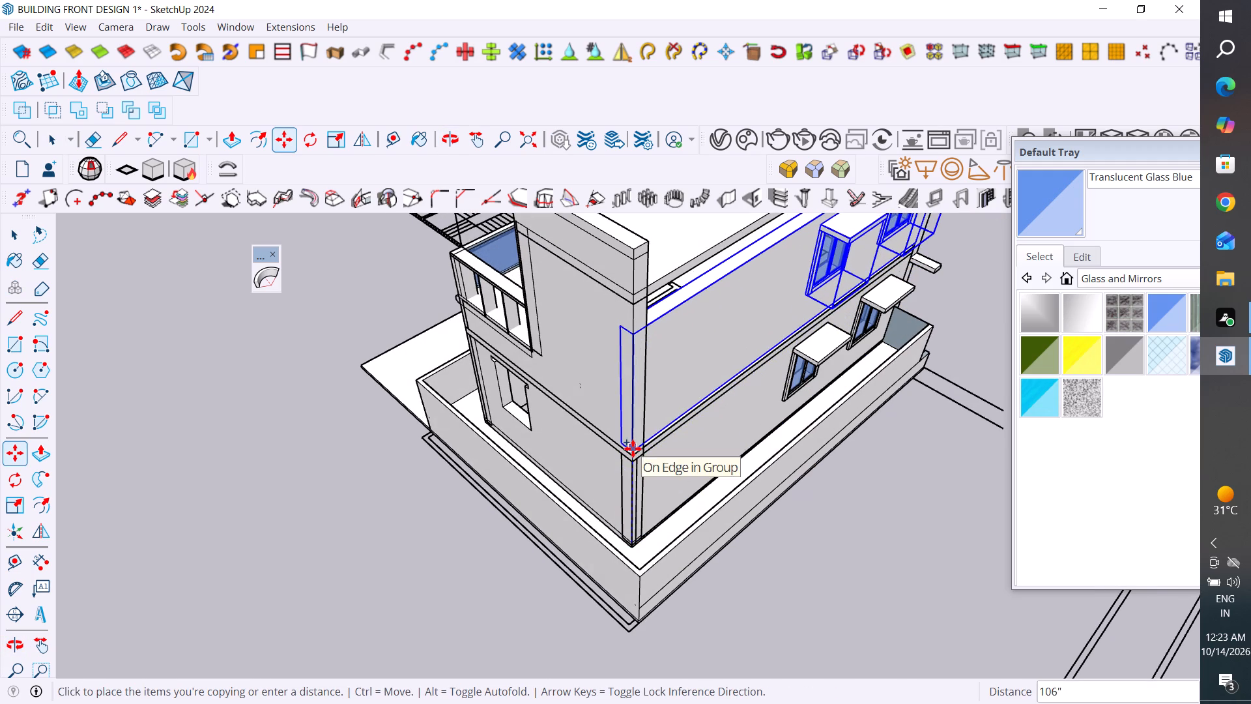
middle_drag(632, 452, 636, 387)
scroll(636, 377, up, 3)
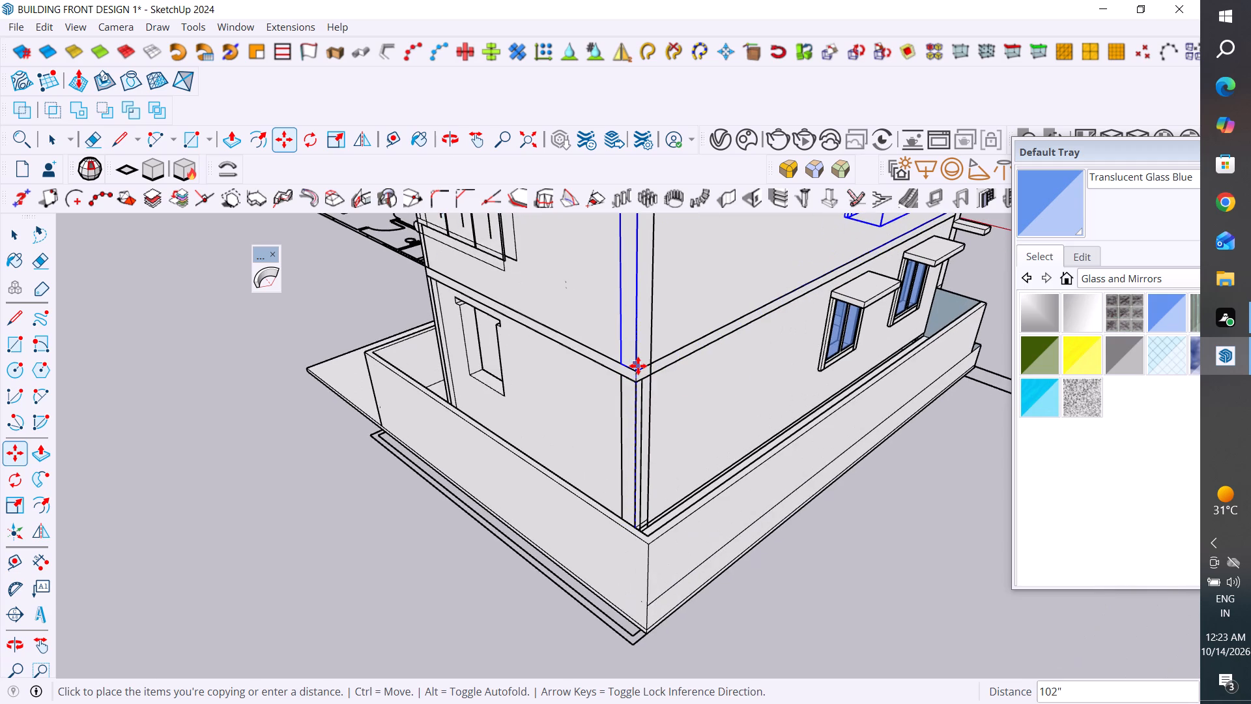
click(638, 366)
scroll(574, 538, down, 4)
middle_drag(675, 477, 545, 494)
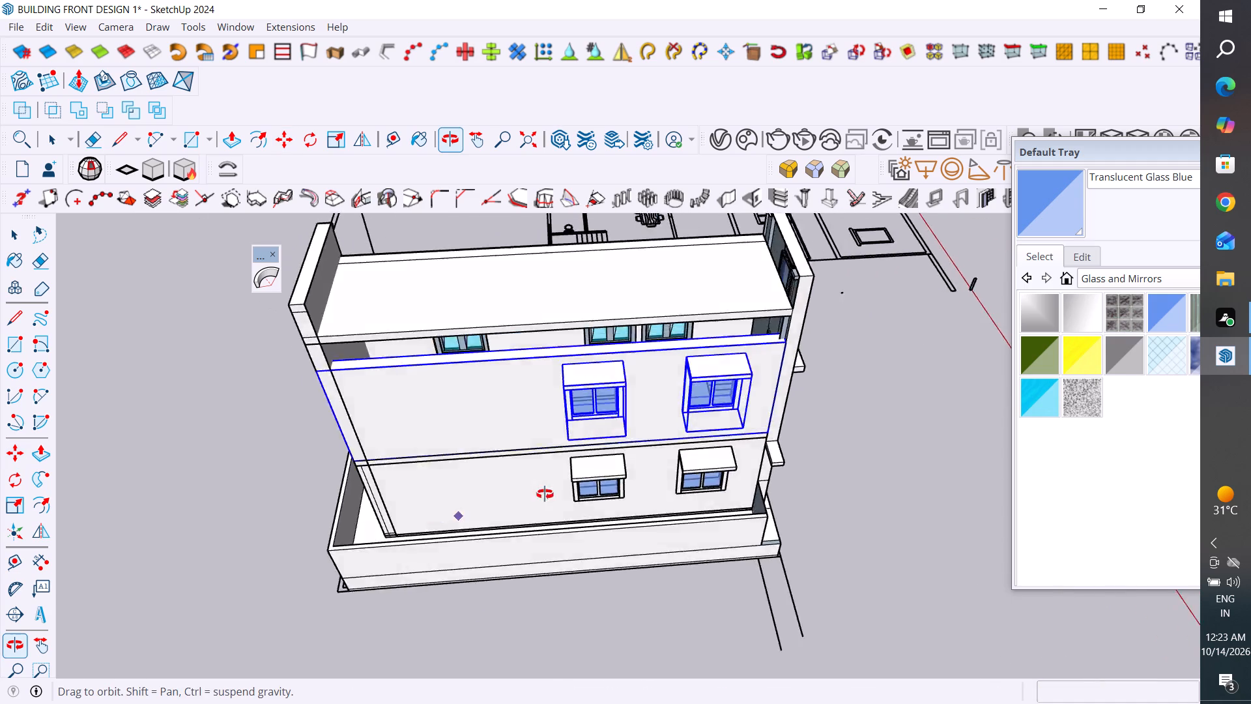
middle_drag(545, 494, 902, 615)
scroll(652, 546, down, 4)
middle_drag(664, 555, 900, 499)
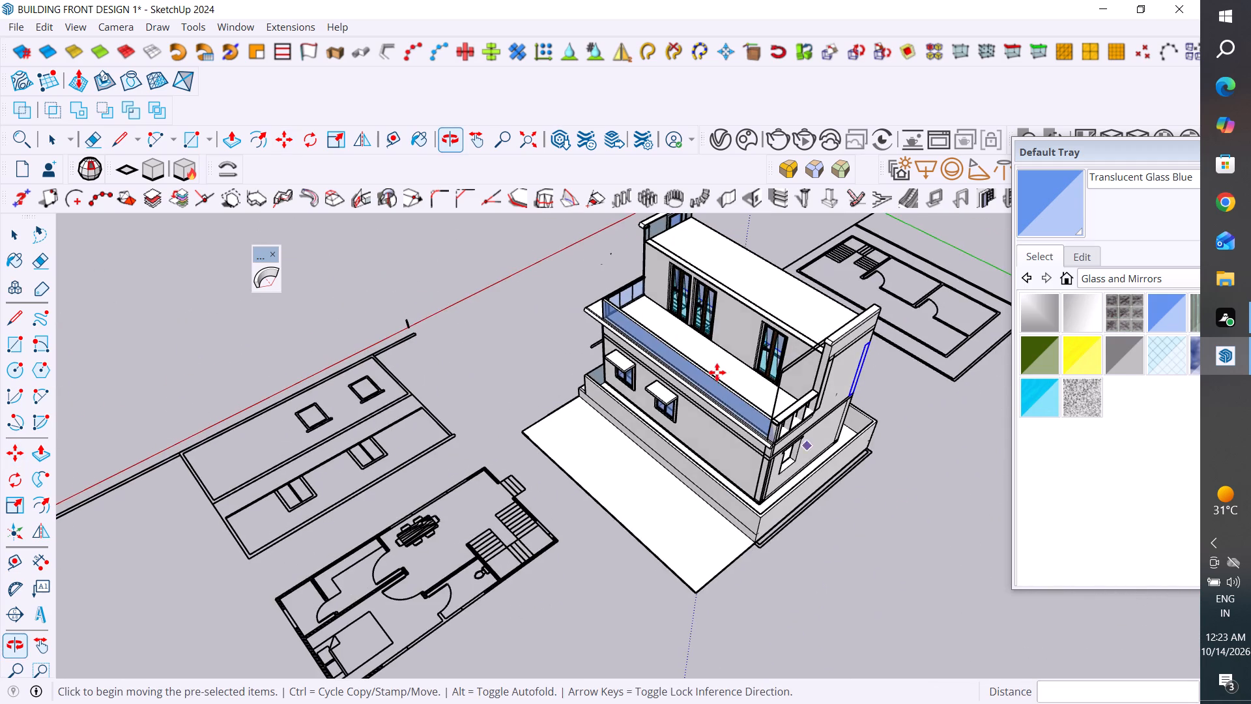
scroll(703, 304, up, 3)
click(6, 236)
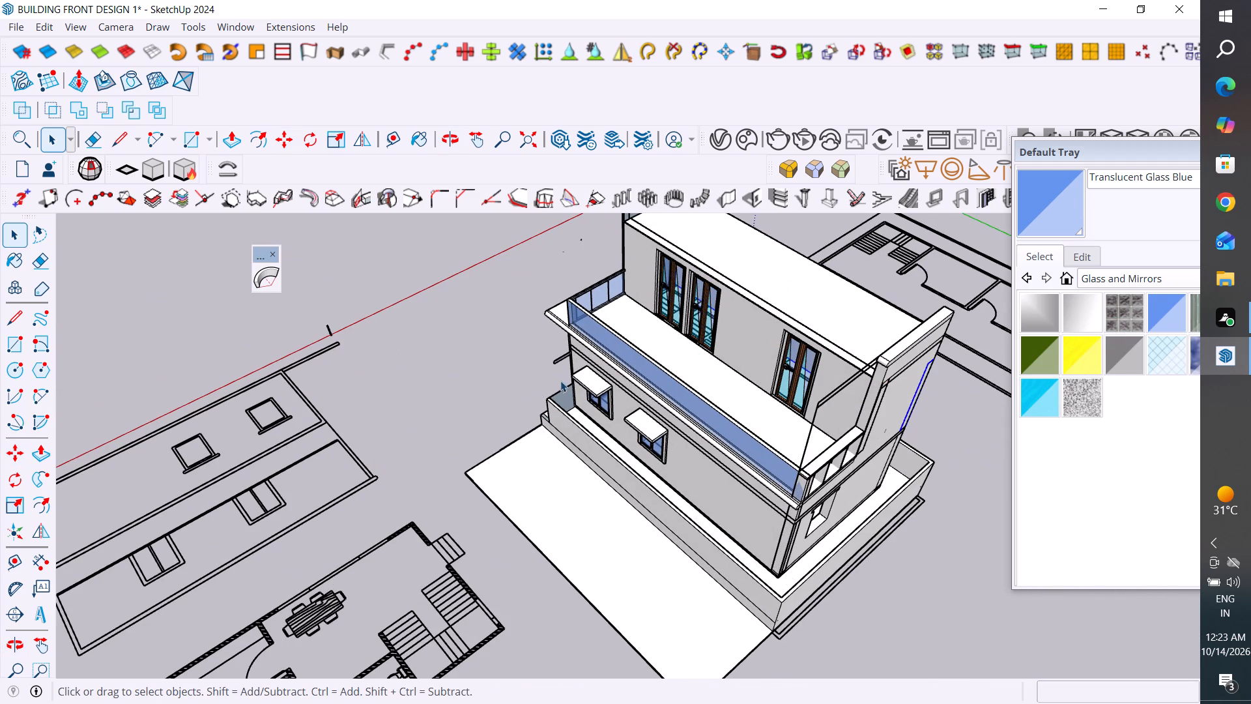
click(511, 398)
Push/Pull the top face of the first-floor long wall up 24" to meet the roof slab.
middle_drag(766, 523, 212, 402)
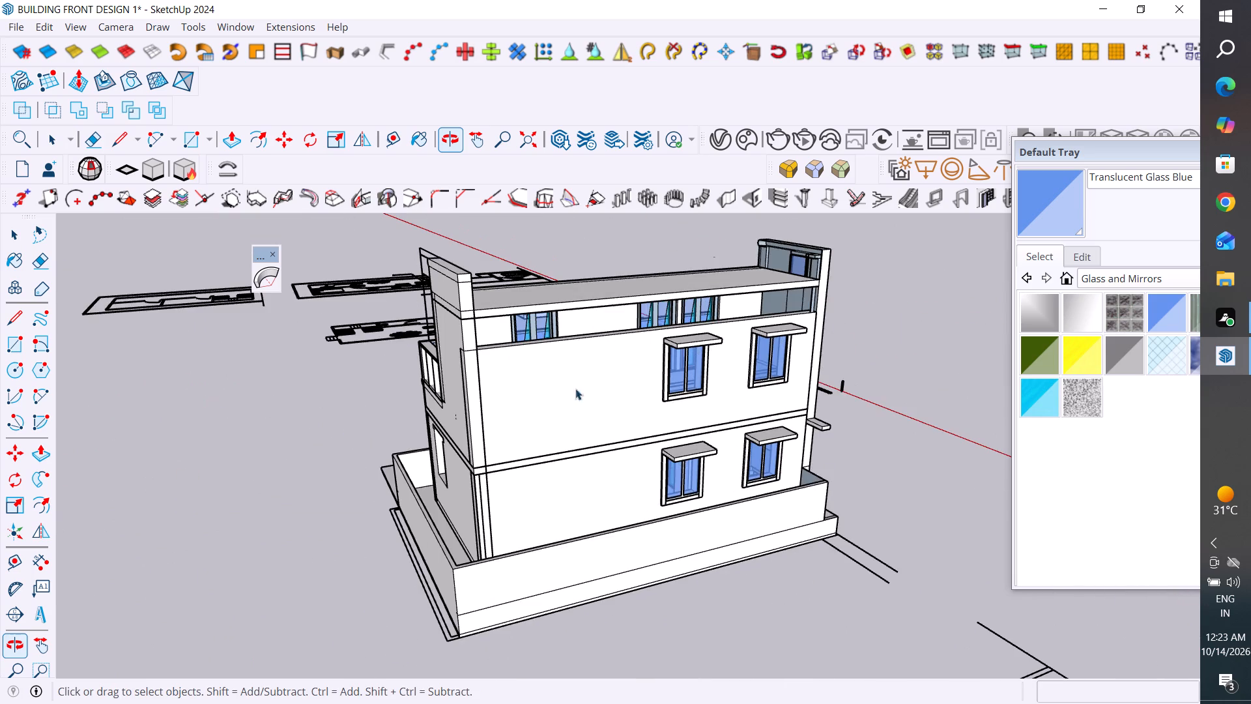
scroll(596, 377, up, 3)
middle_drag(648, 362, 660, 370)
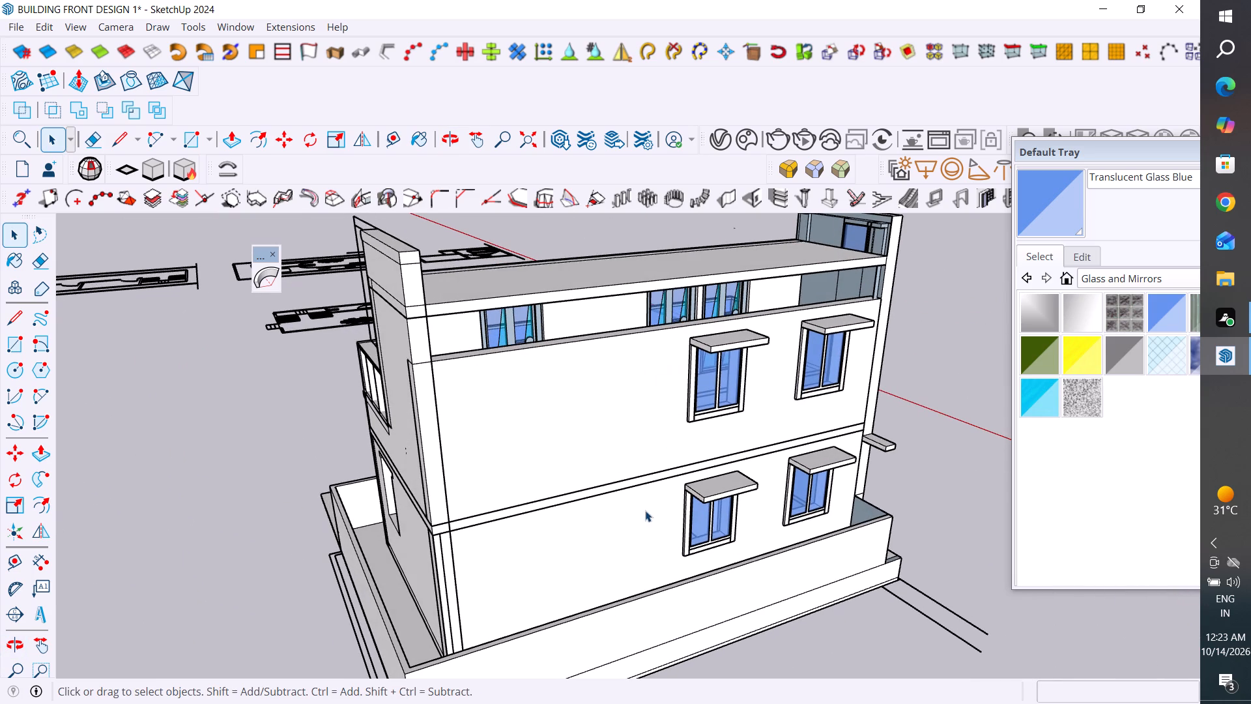
middle_drag(612, 525, 620, 578)
scroll(654, 382, up, 2)
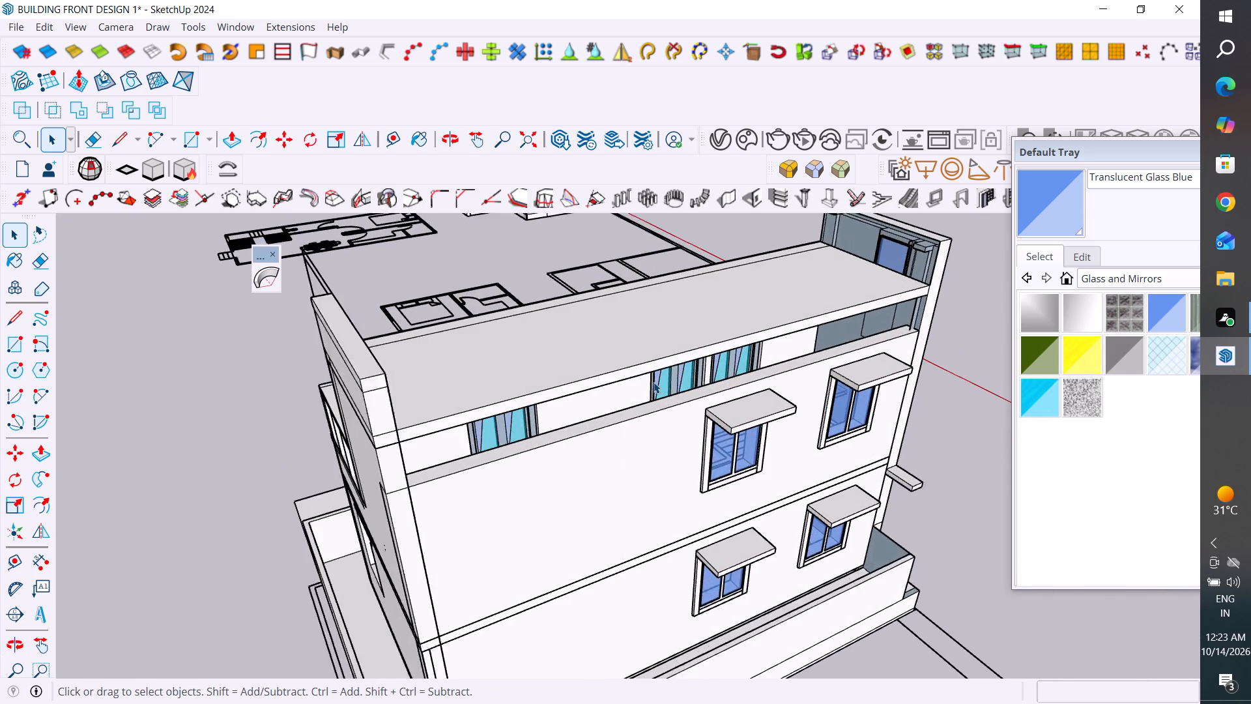
click(685, 396)
double_click(685, 396)
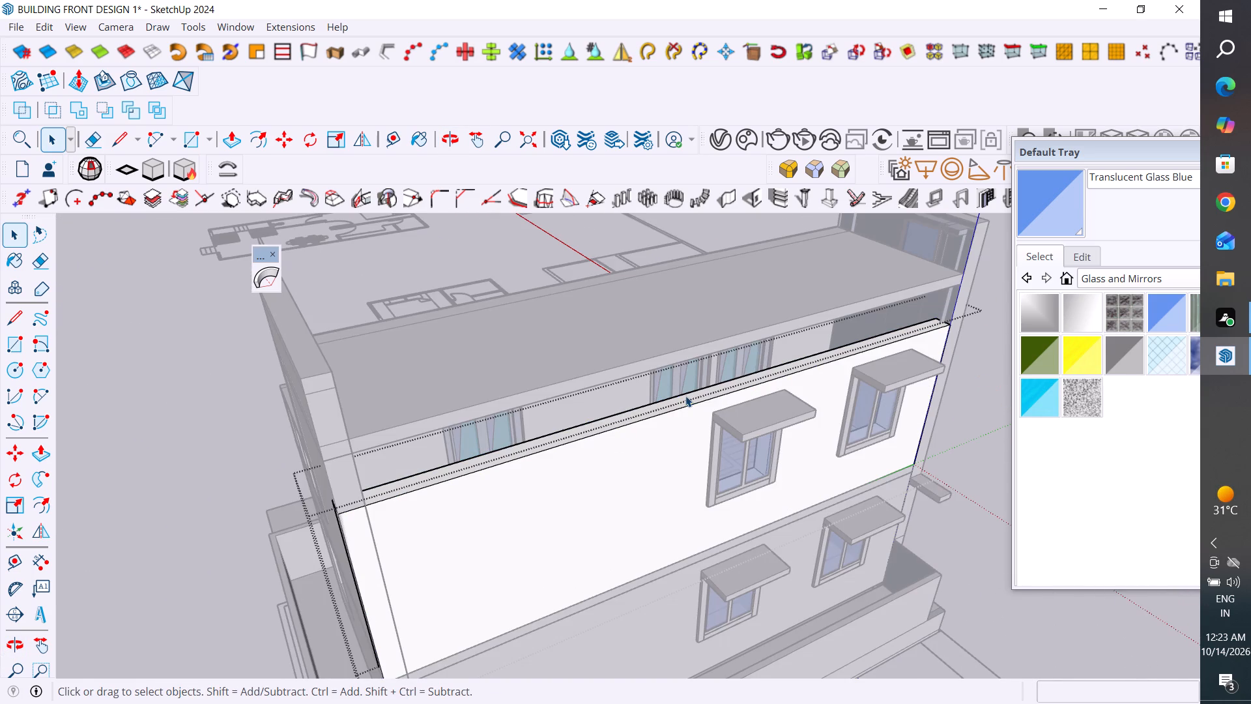
click(697, 396)
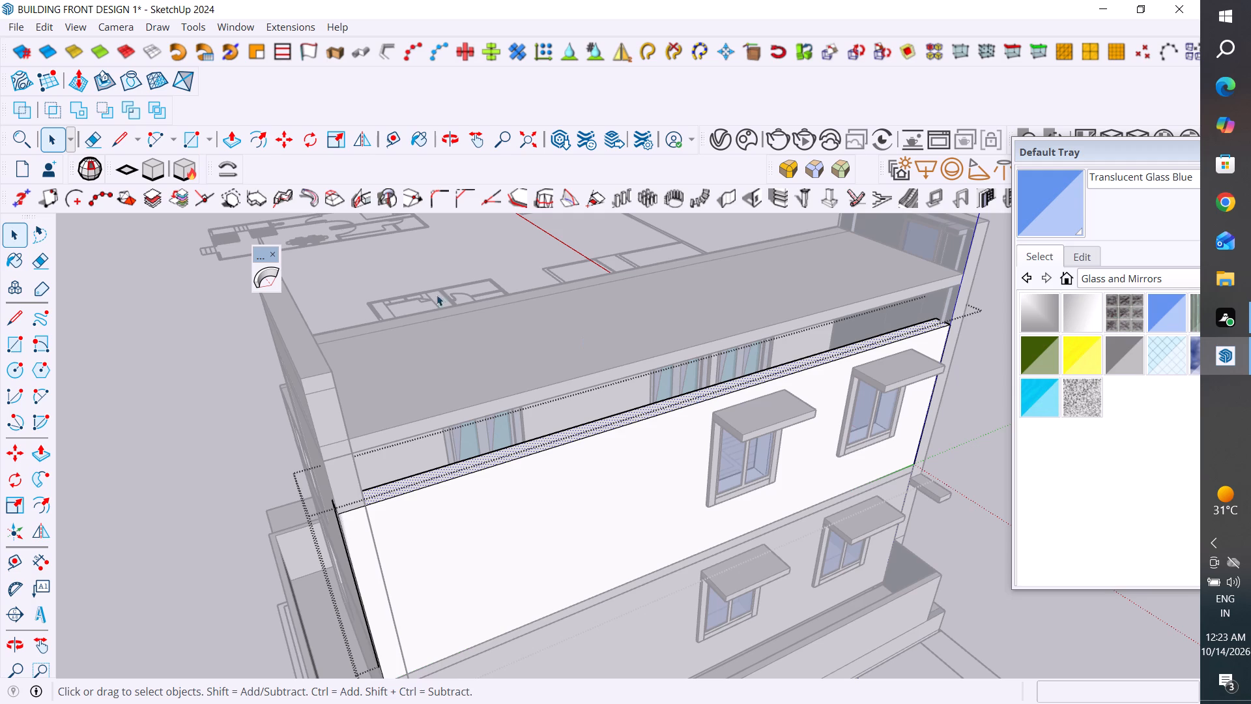
click(225, 139)
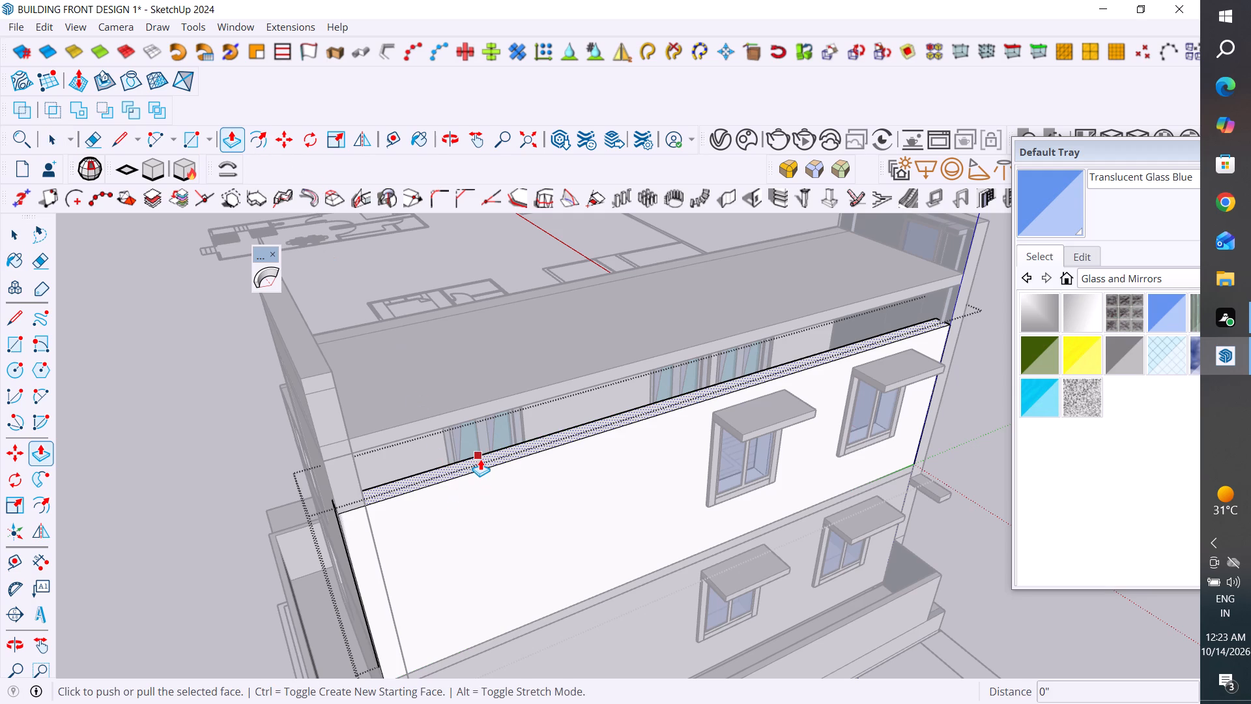
click(482, 459)
click(480, 418)
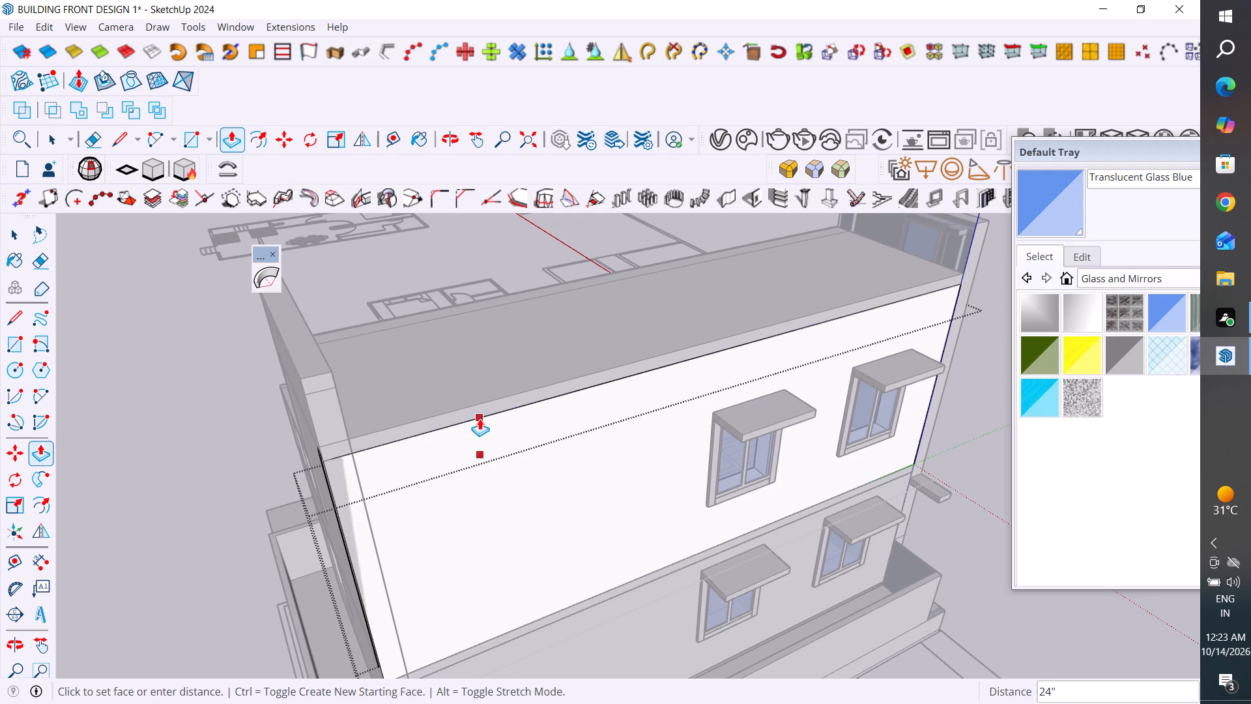
click(18, 231)
click(180, 359)
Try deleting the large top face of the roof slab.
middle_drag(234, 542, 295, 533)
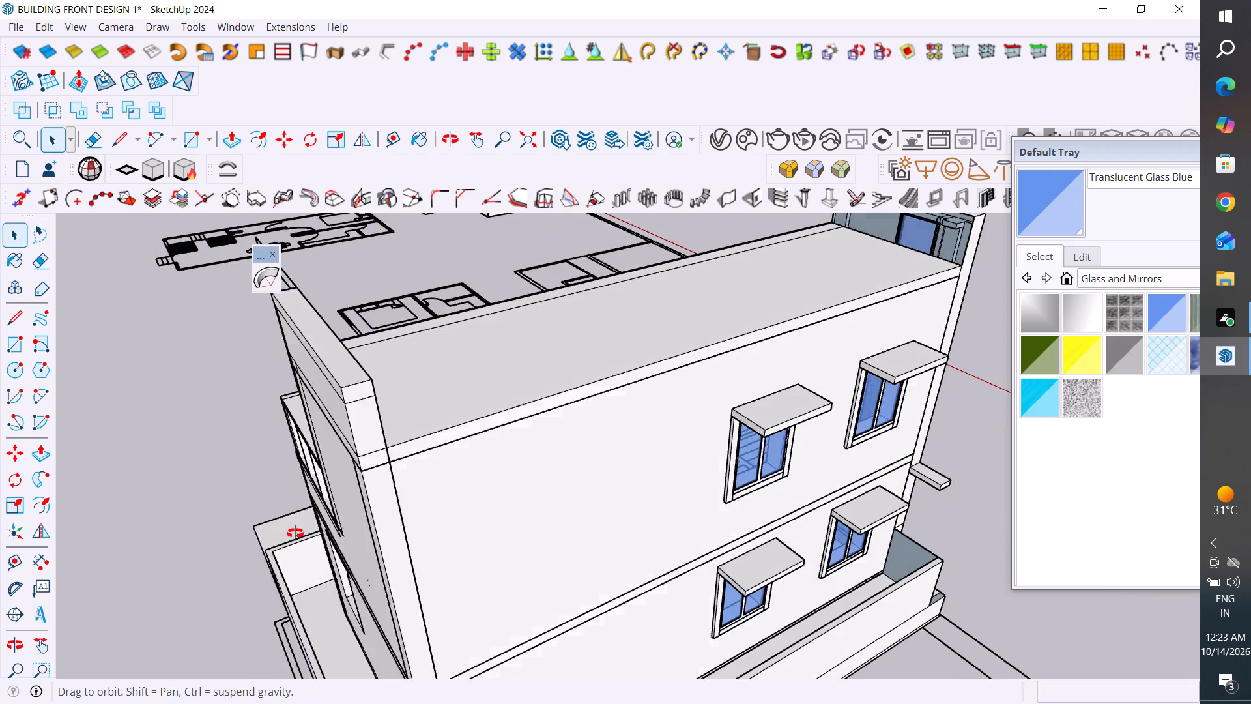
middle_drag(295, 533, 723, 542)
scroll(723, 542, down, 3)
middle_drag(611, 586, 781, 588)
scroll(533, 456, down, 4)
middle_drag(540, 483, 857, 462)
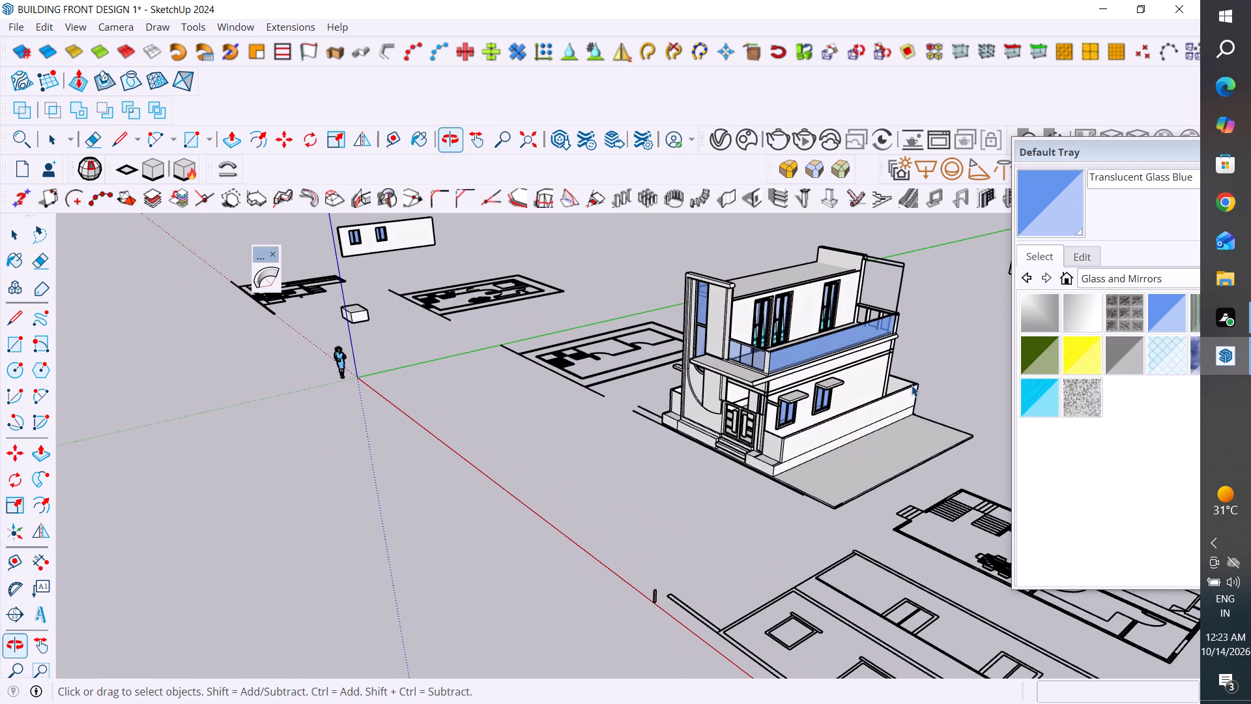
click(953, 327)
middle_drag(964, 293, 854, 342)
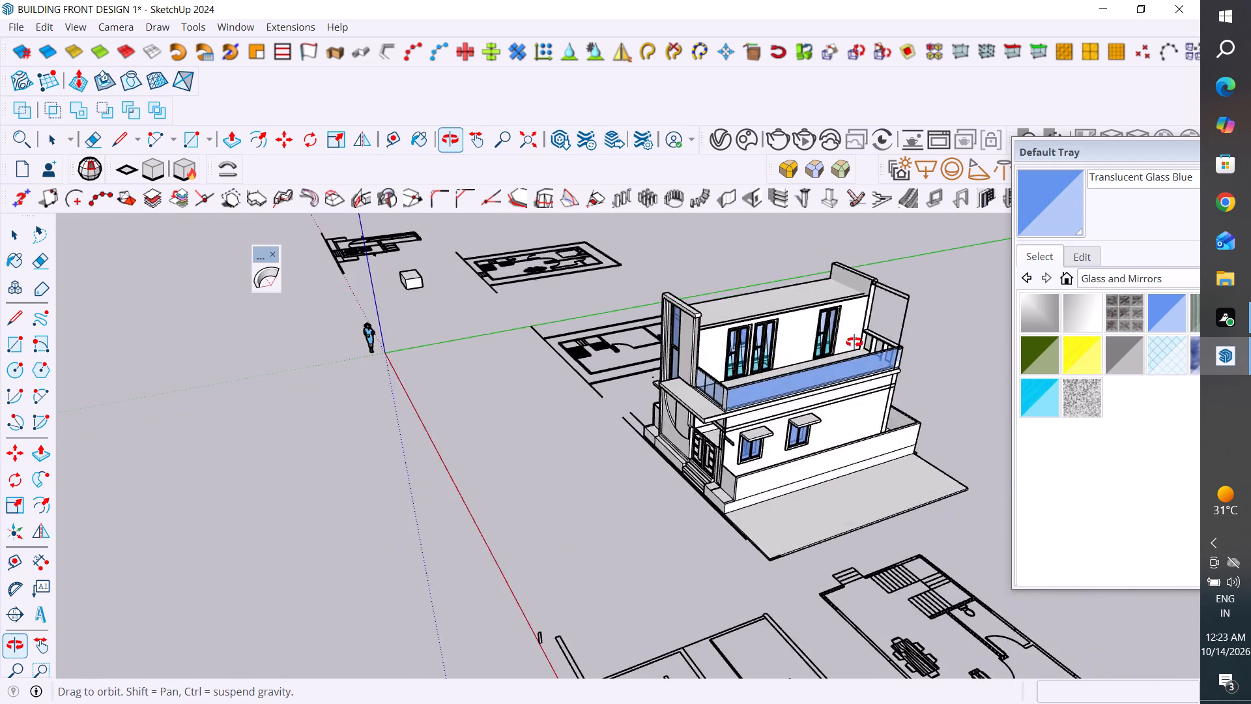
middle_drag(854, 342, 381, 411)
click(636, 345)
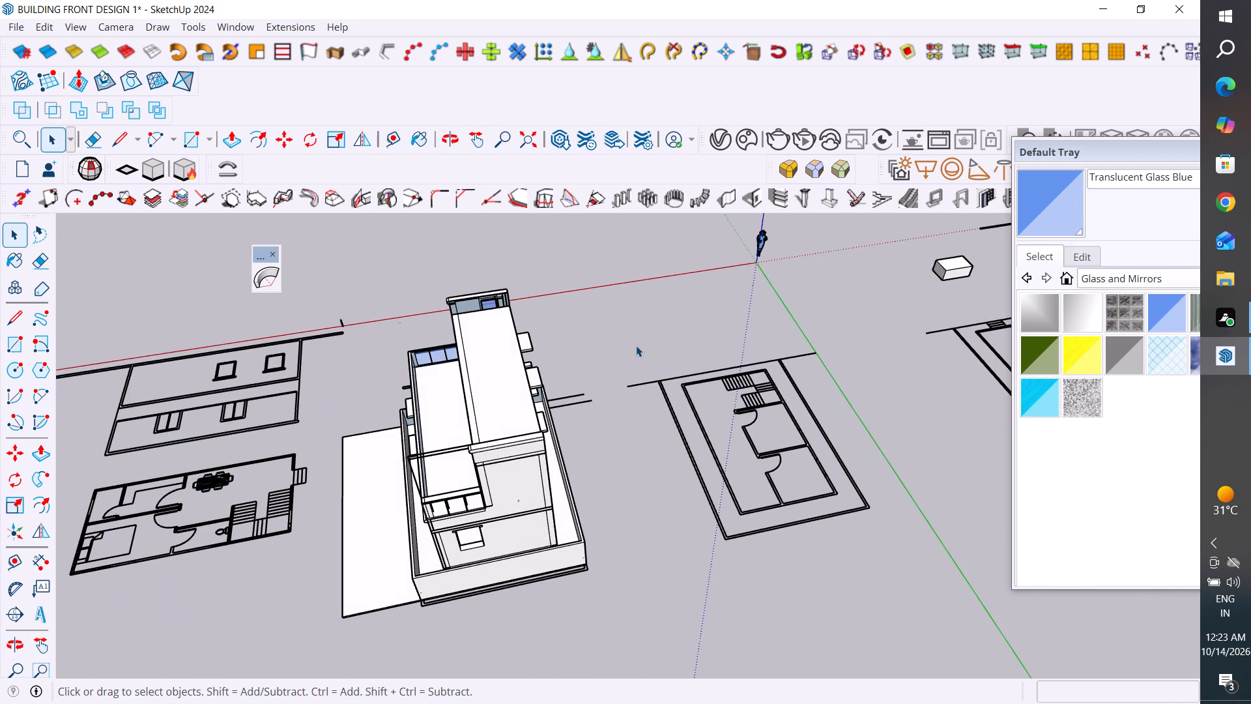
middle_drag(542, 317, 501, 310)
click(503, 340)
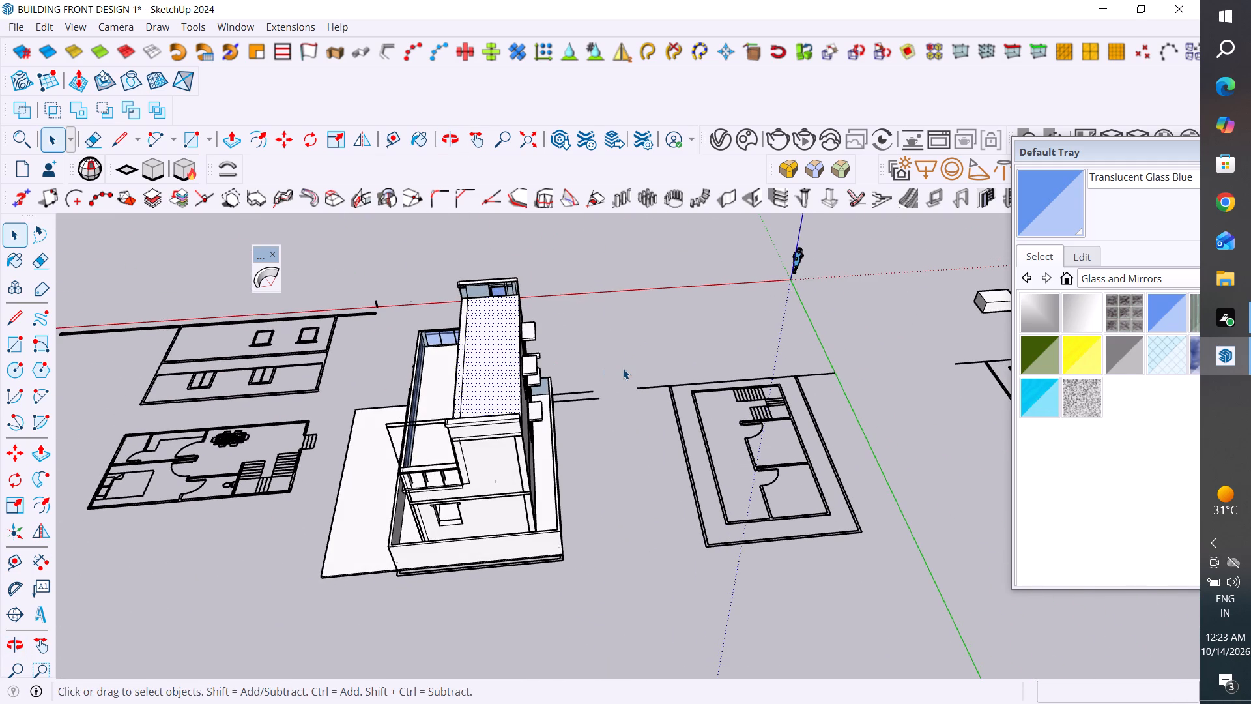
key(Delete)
Examine the first-floor interior and the end wall from above, from both sides of the house.
middle_drag(541, 363, 553, 347)
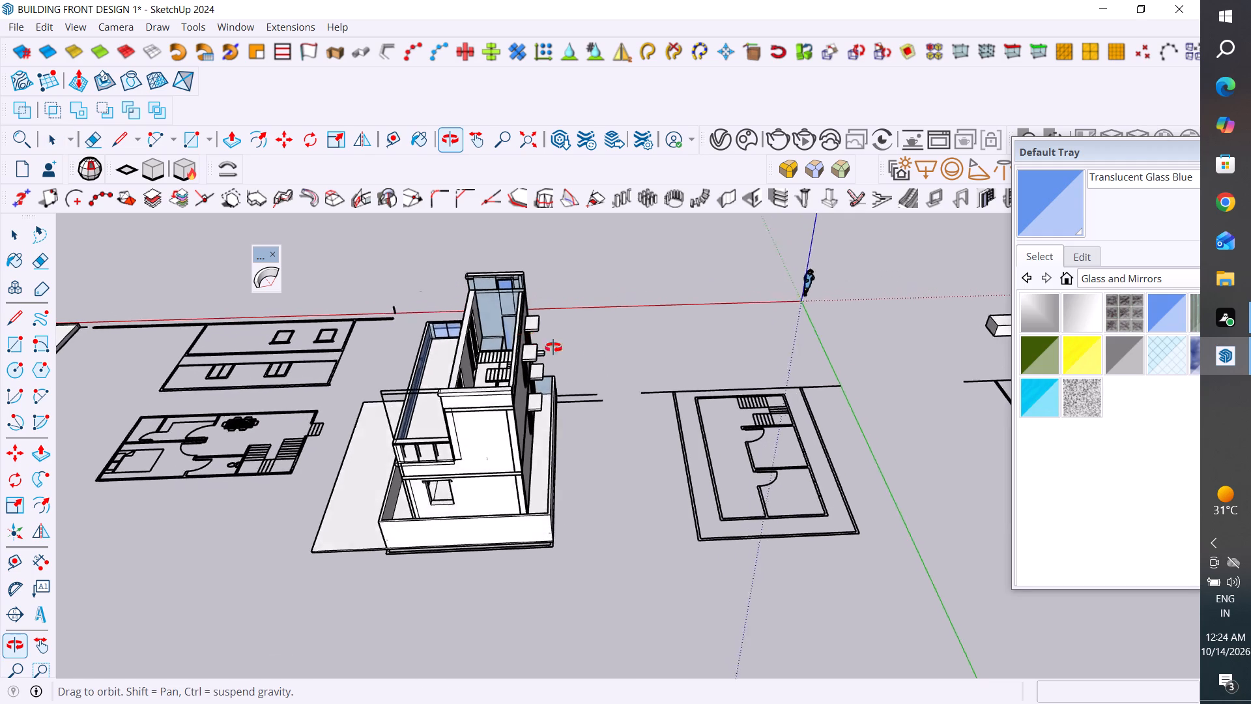
middle_drag(553, 347, 1129, 418)
scroll(826, 383, up, 3)
middle_drag(805, 396, 821, 396)
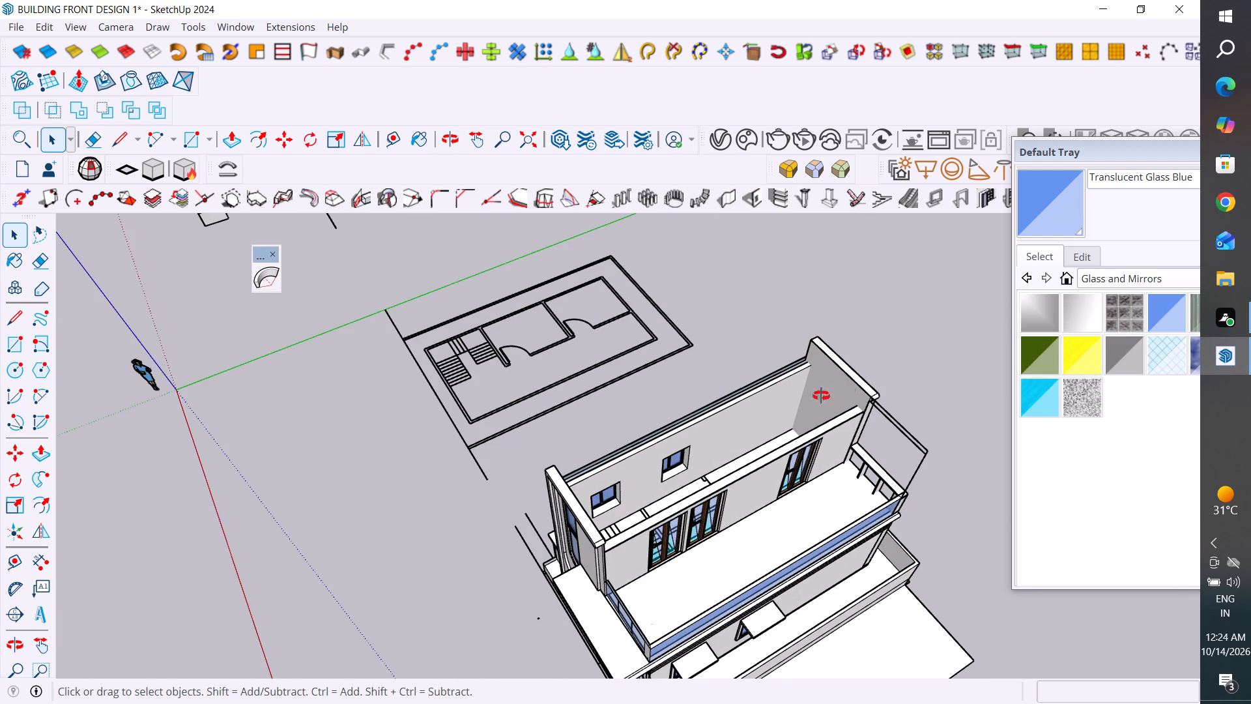
middle_drag(821, 396, 913, 388)
click(824, 330)
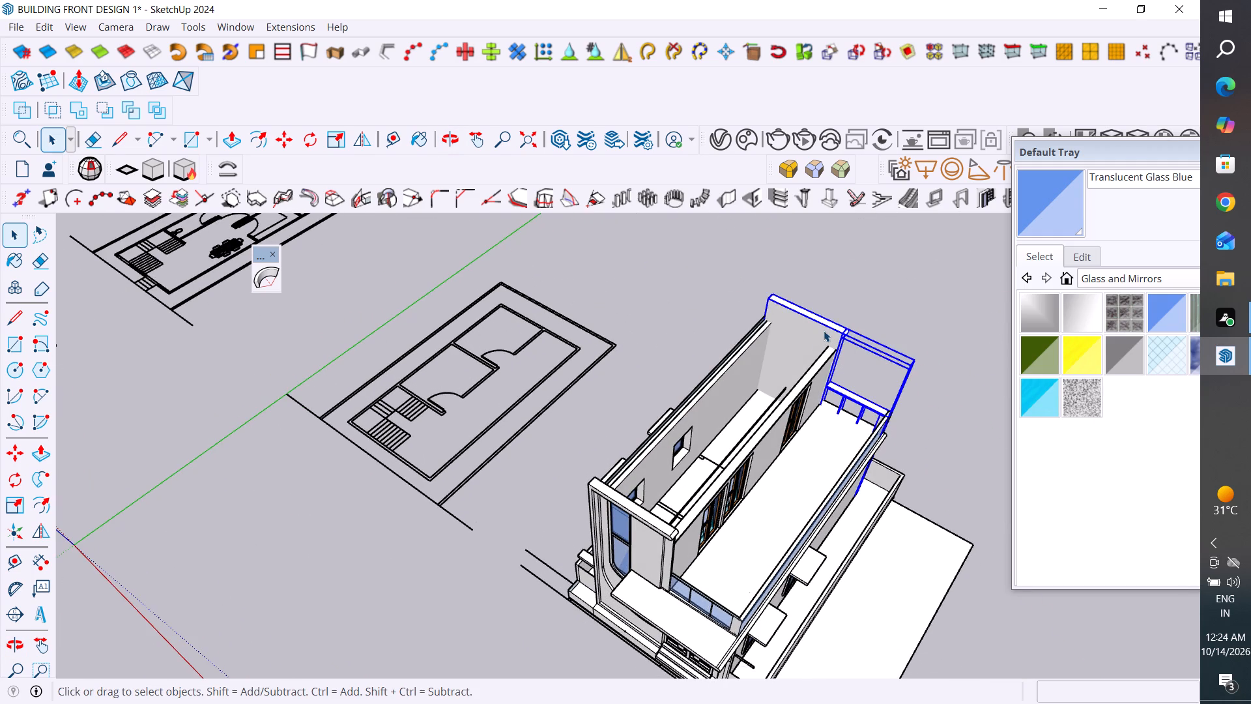
middle_drag(827, 363, 844, 330)
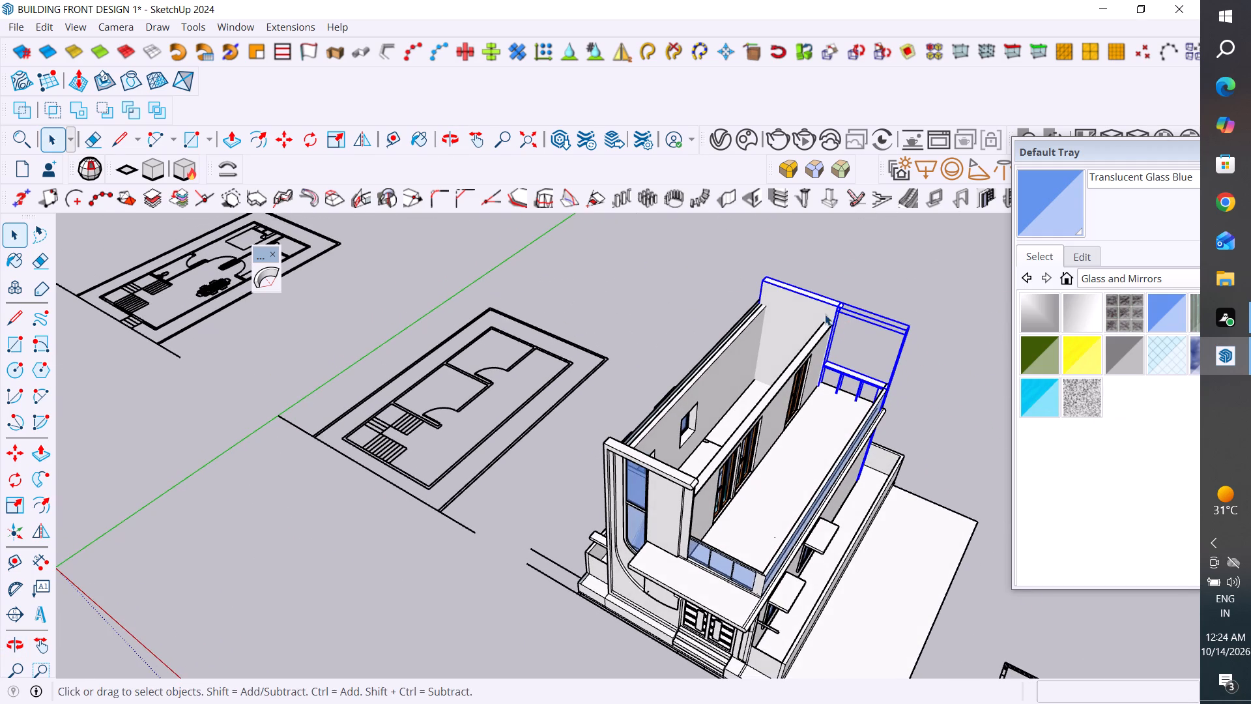
middle_drag(792, 411, 219, 548)
click(512, 328)
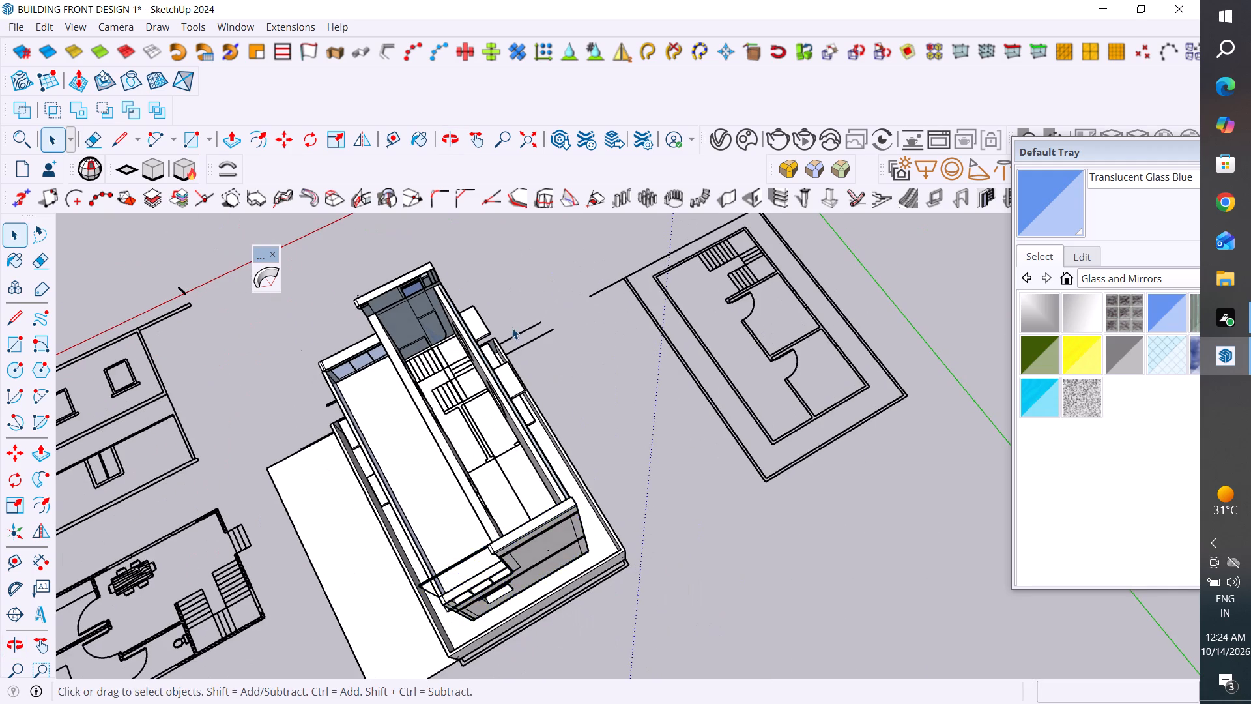
scroll(459, 253, up, 2)
scroll(487, 310, up, 1)
middle_drag(487, 312, 237, 220)
scroll(554, 455, down, 5)
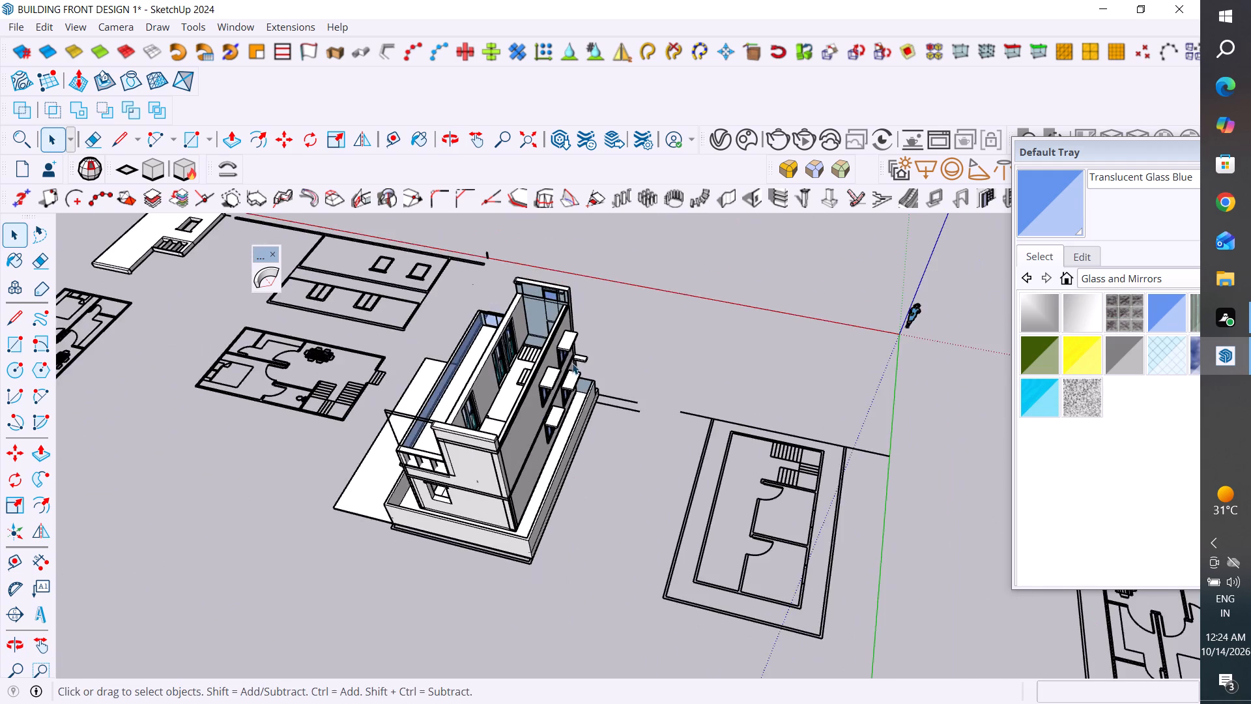
middle_drag(565, 350, 491, 245)
scroll(558, 276, up, 4)
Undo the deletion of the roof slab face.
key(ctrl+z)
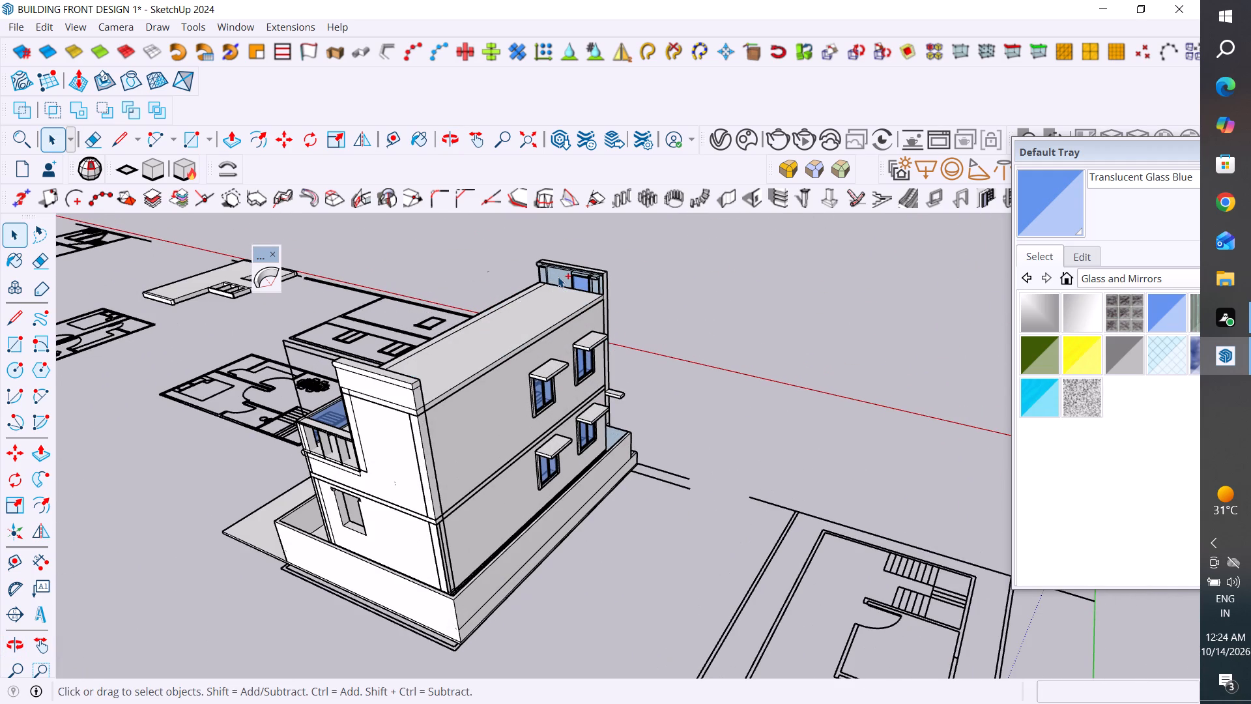
Examine the finished long wall, the end wall group and the roof up to the front parapet's corner.
scroll(571, 280, up, 4)
middle_drag(505, 374, 268, 458)
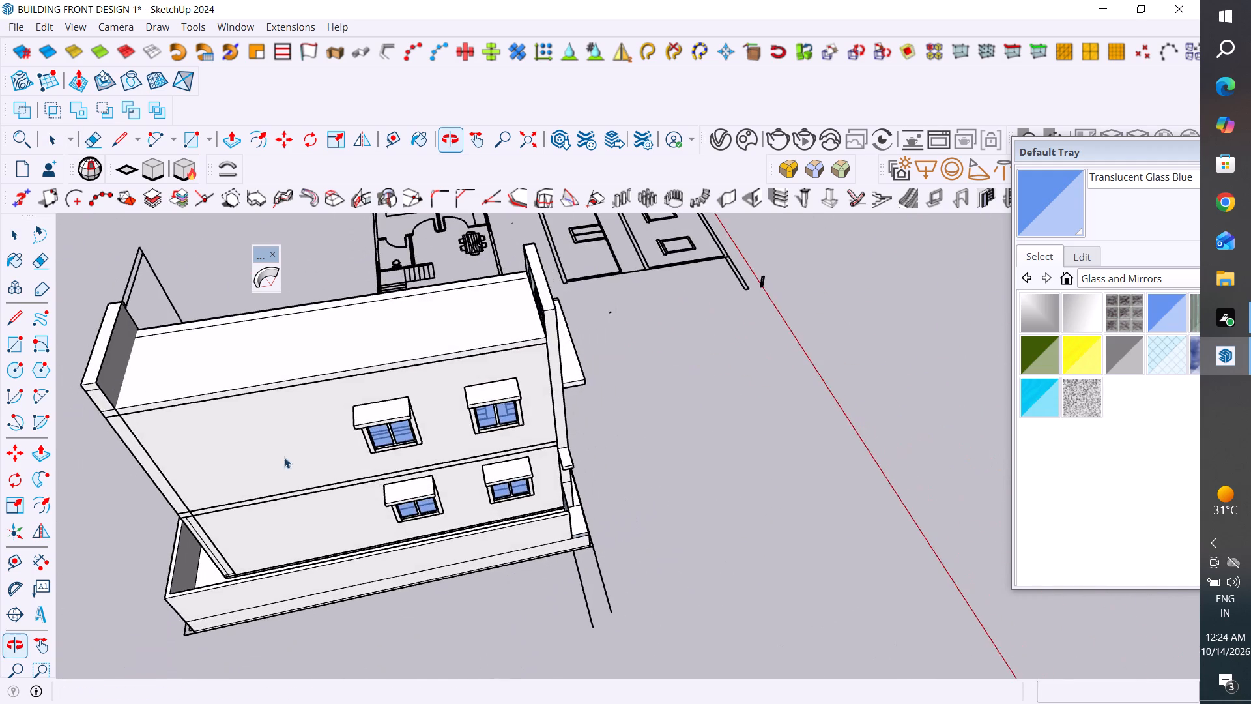
scroll(349, 567, down, 3)
click(185, 434)
scroll(175, 425, up, 4)
middle_drag(179, 421, 79, 355)
click(325, 231)
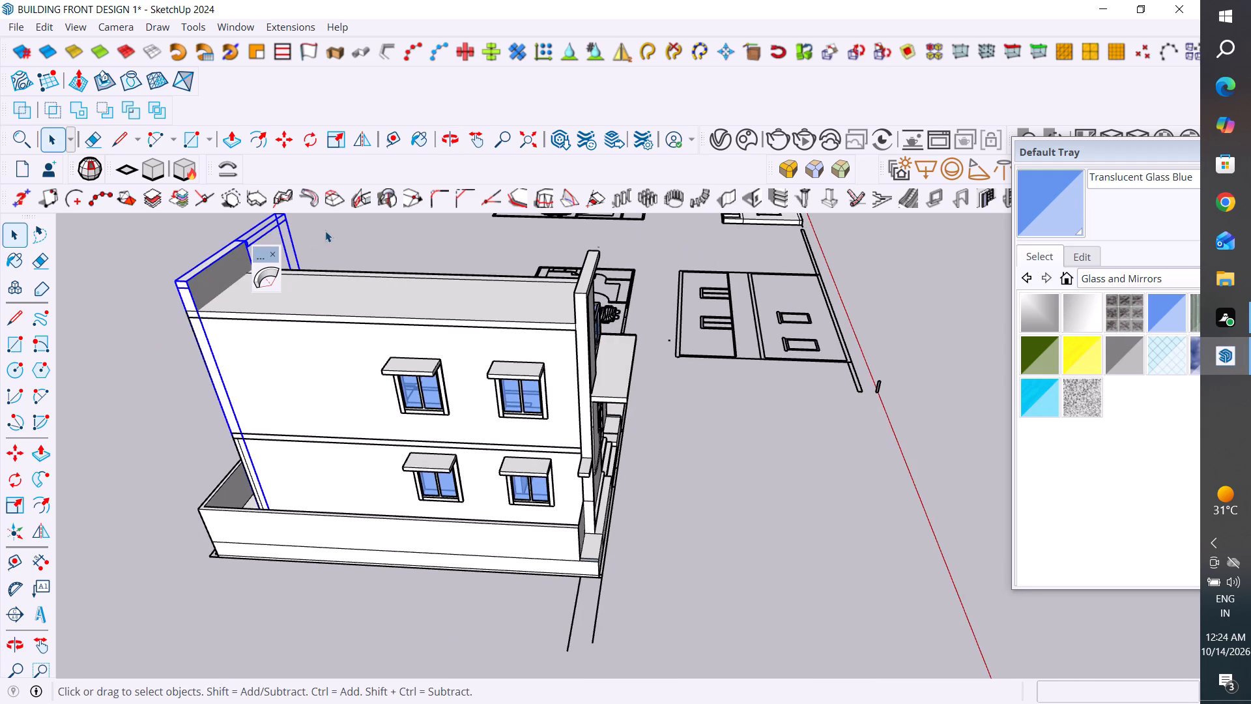
middle_drag(492, 280, 979, 365)
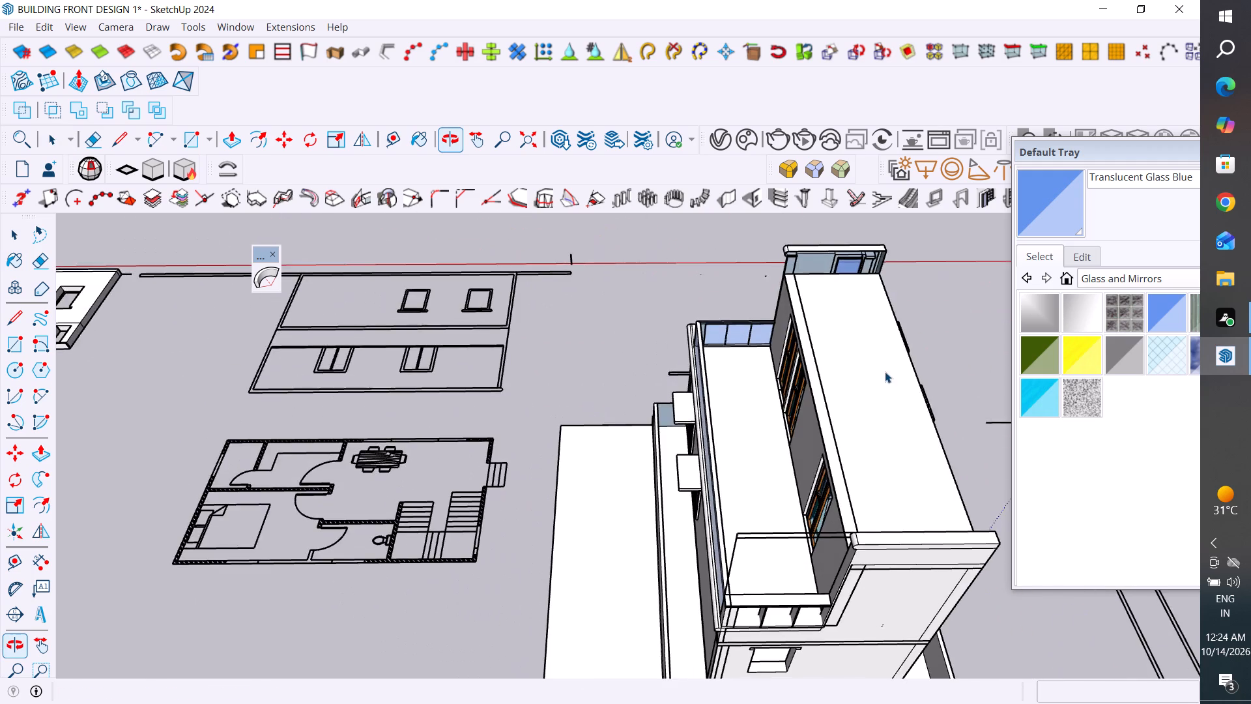
scroll(526, 491, down, 6)
middle_drag(680, 428, 825, 386)
scroll(698, 324, up, 8)
middle_drag(696, 379, 733, 369)
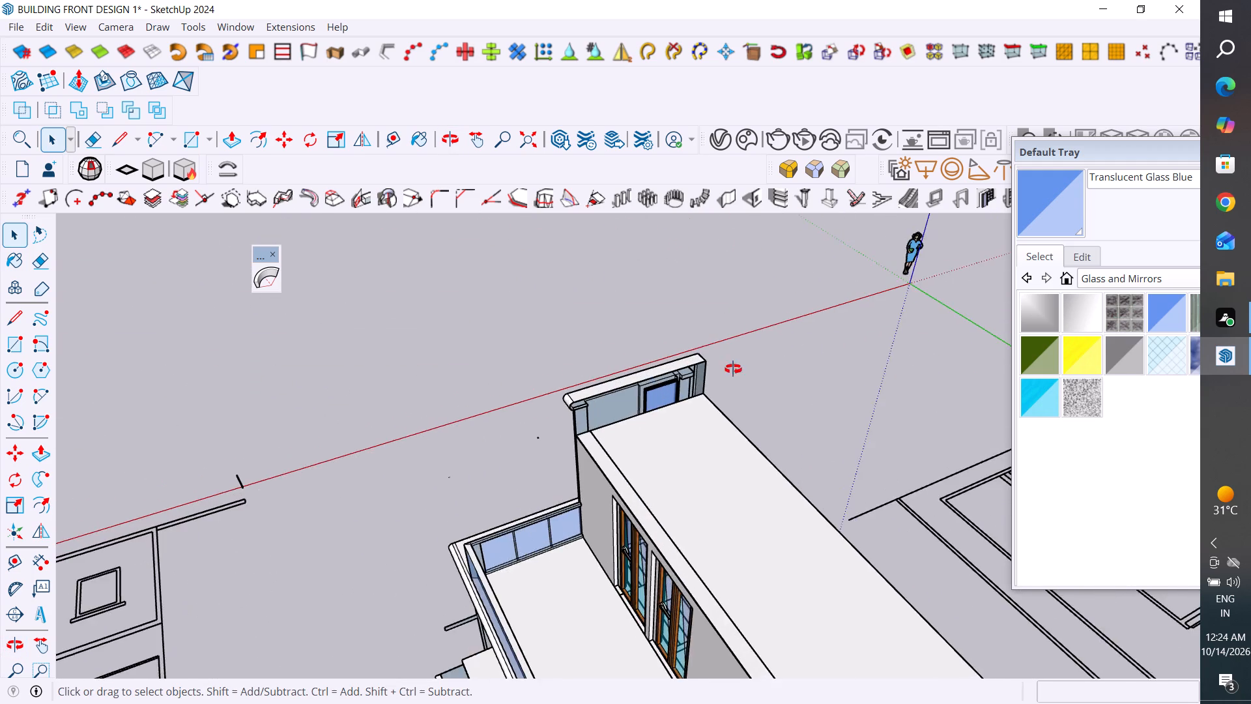
middle_drag(733, 369, 764, 337)
scroll(764, 337, up, 4)
middle_drag(673, 390, 893, 390)
scroll(598, 370, down, 2)
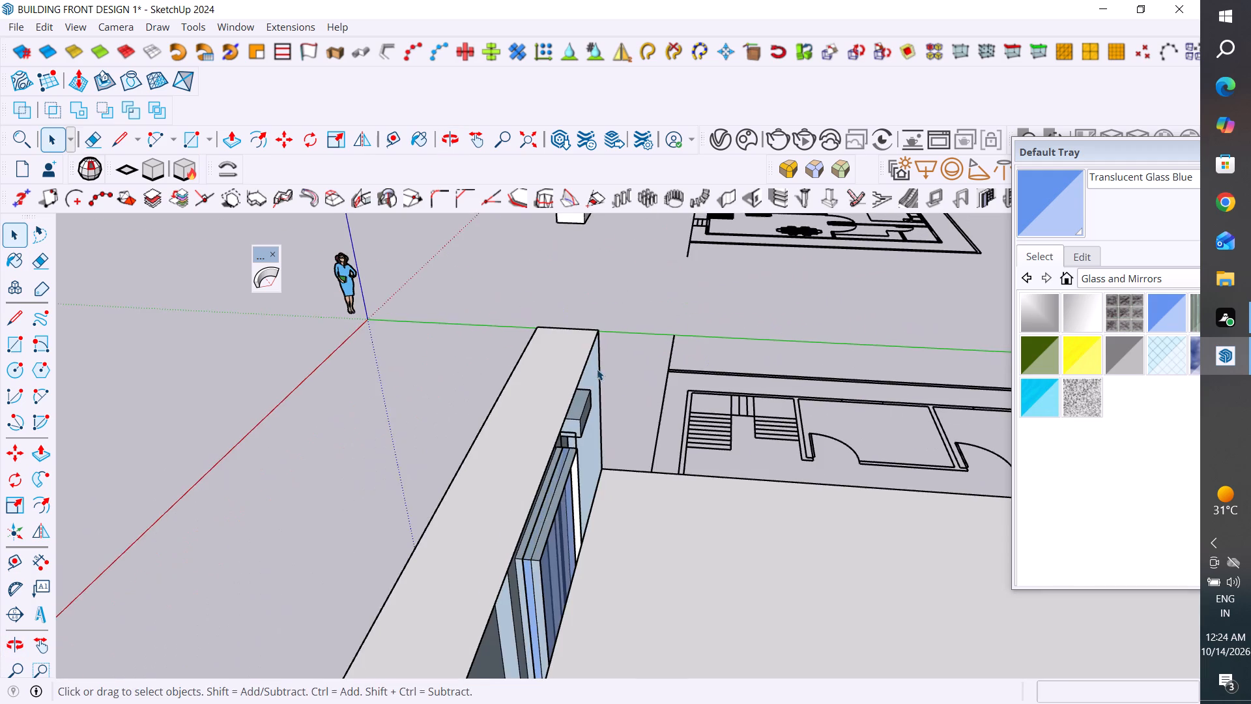
scroll(597, 369, down, 2)
middle_drag(625, 434, 607, 349)
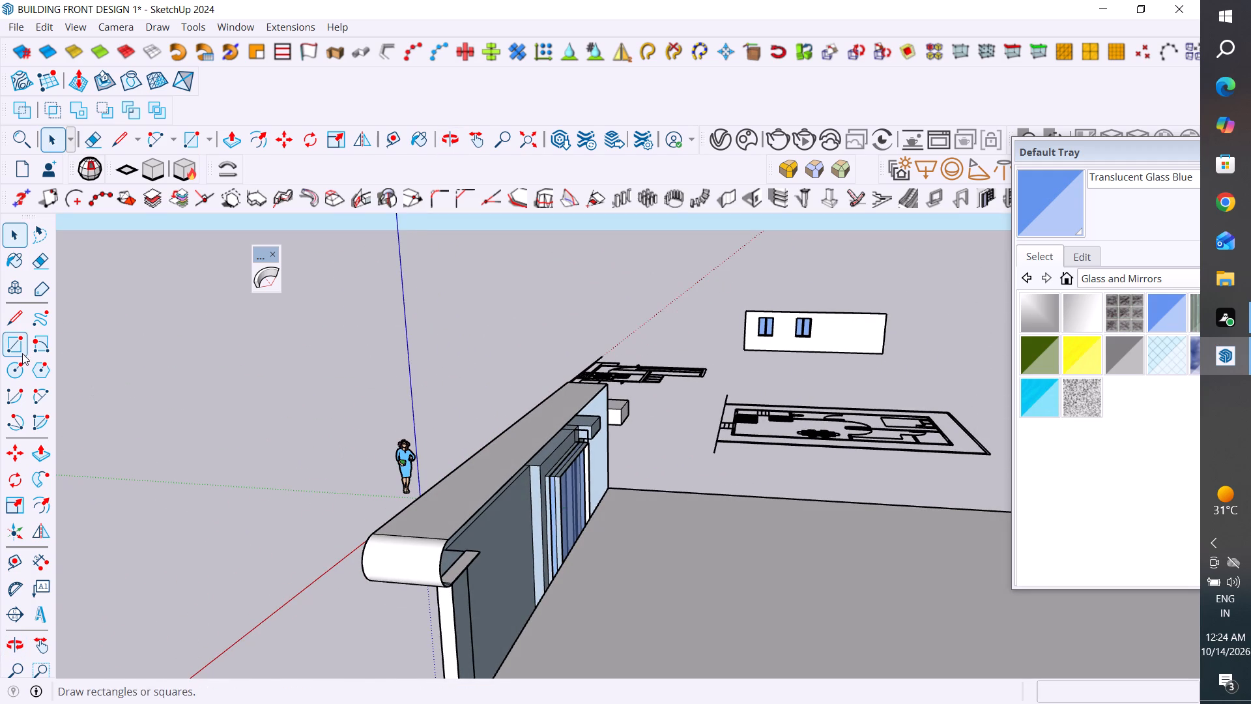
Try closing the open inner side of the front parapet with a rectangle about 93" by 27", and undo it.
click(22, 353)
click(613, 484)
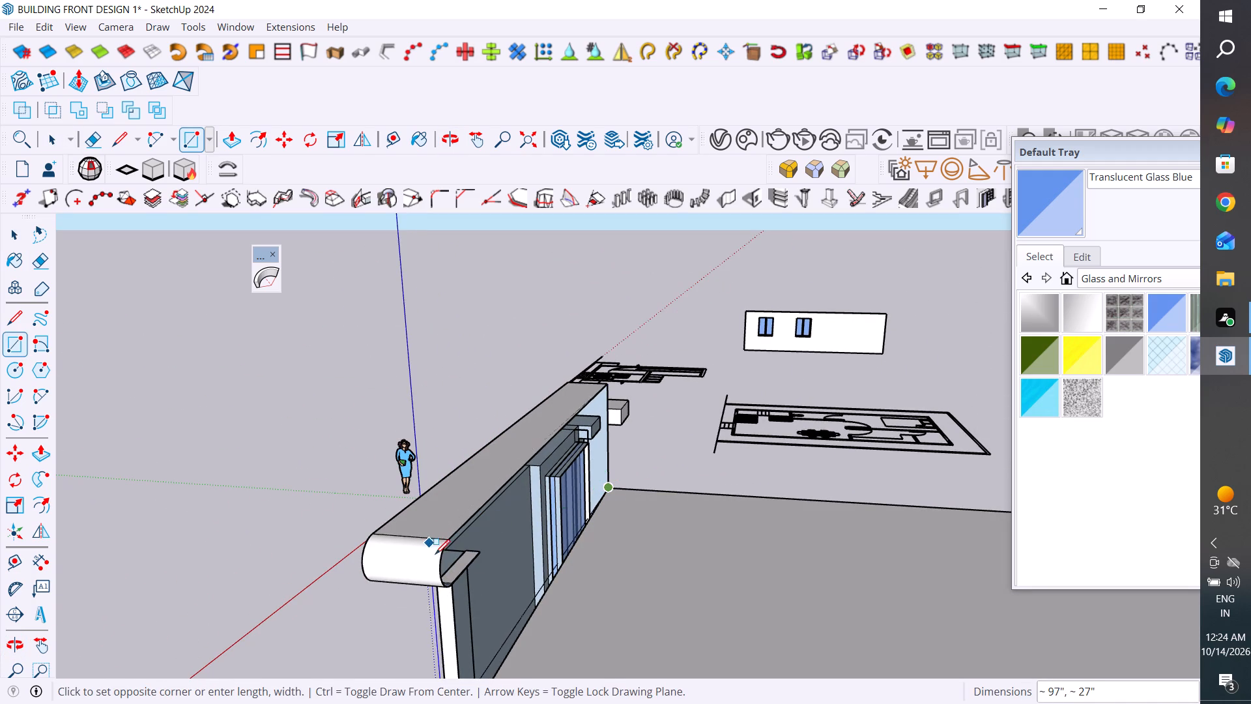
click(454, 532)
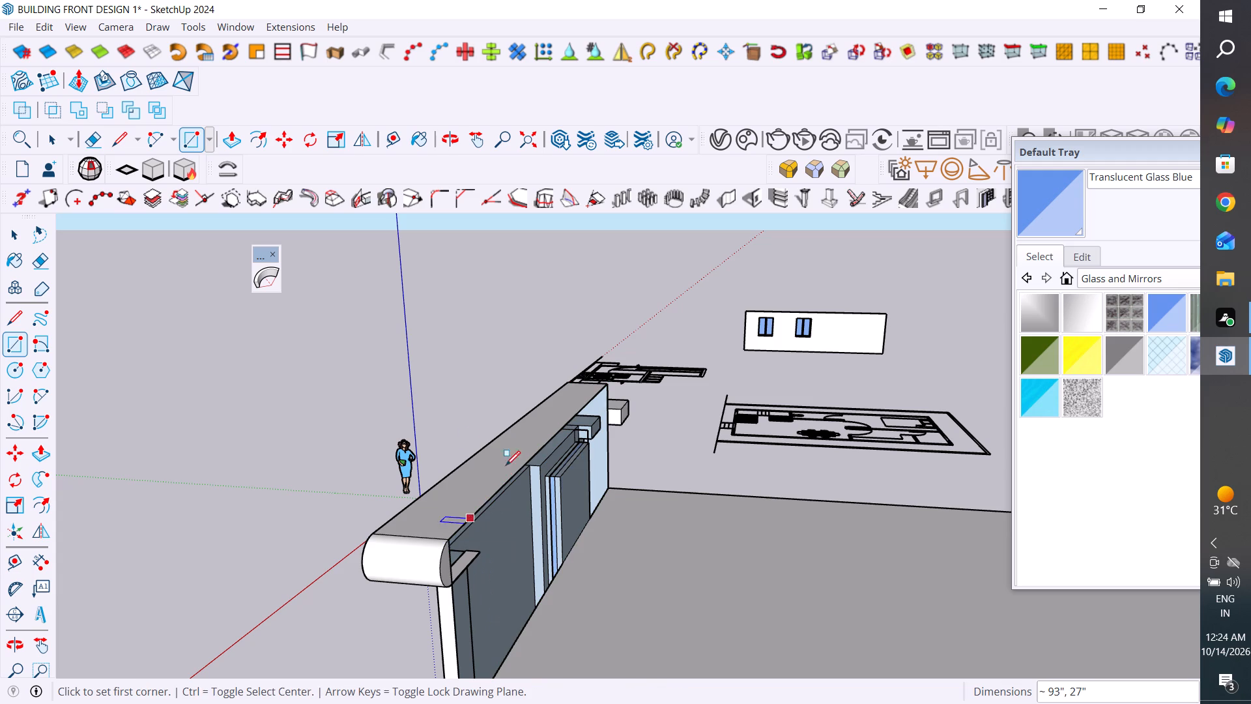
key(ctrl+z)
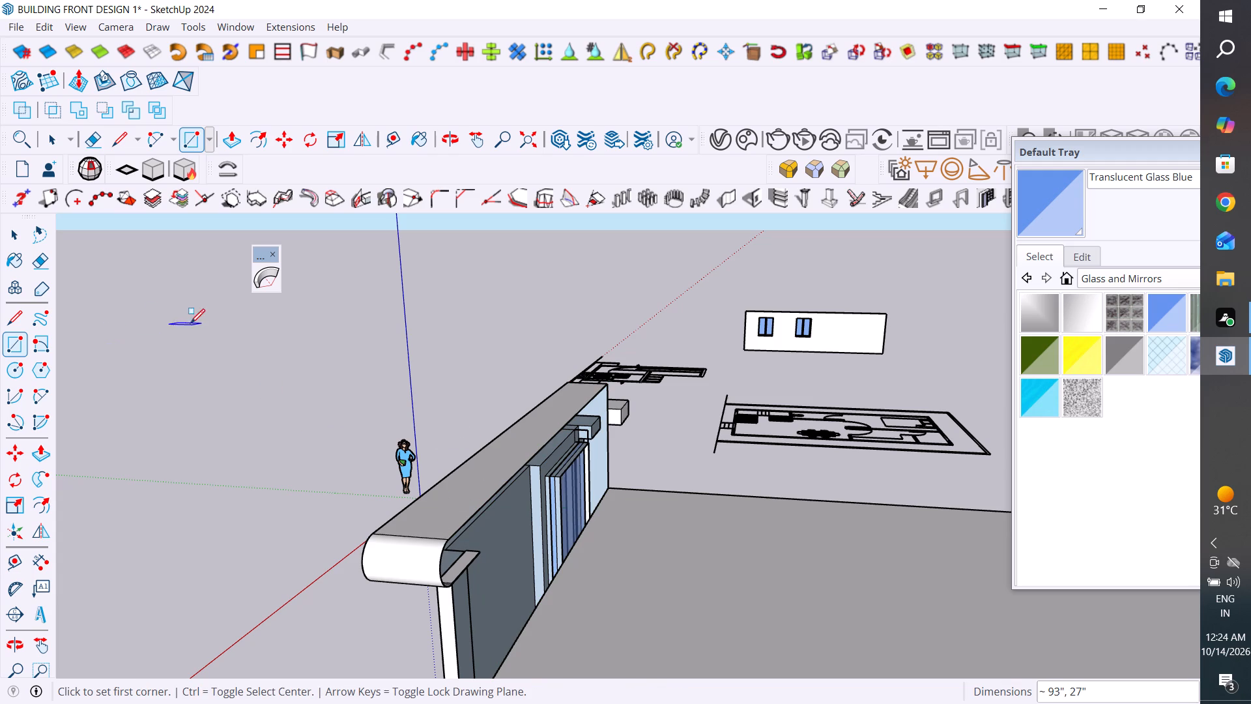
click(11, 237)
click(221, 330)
Draw a rectangle about 17" by 96" across the front parapet's open inner side, starting from its base corner at the roof slab.
scroll(515, 413, down, 4)
middle_drag(575, 465, 470, 479)
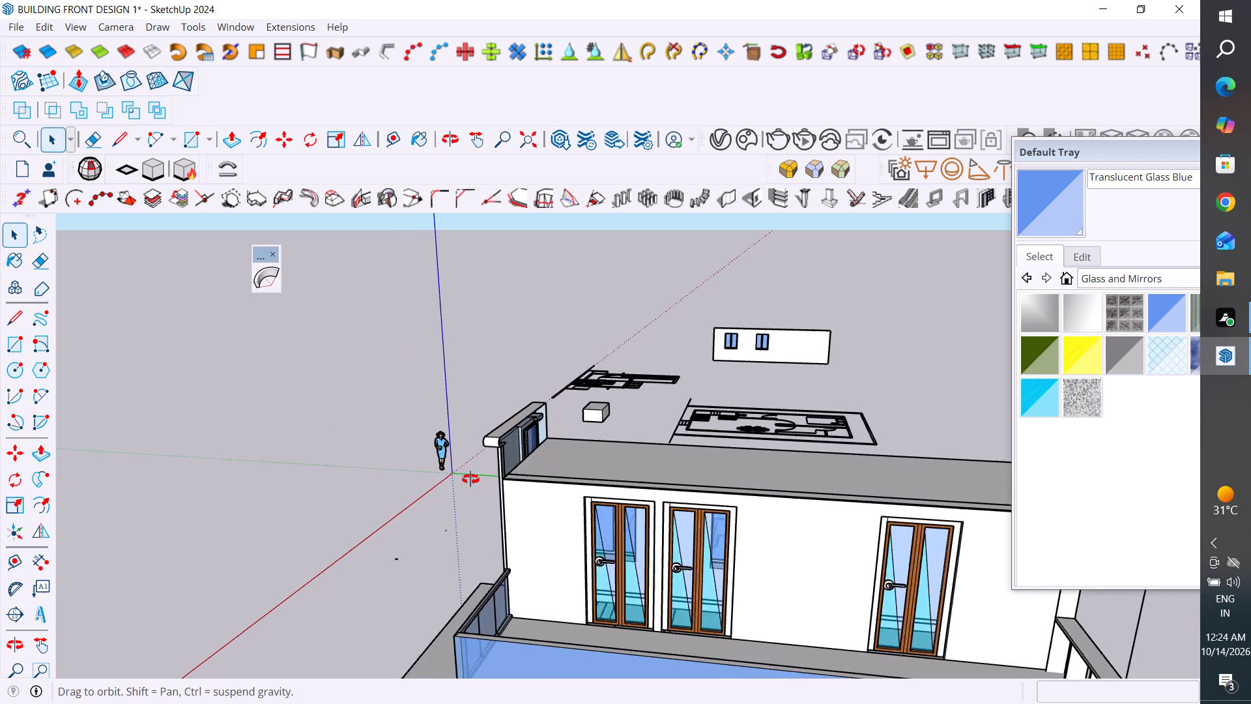
middle_drag(470, 479, 461, 481)
scroll(504, 418, up, 9)
middle_drag(671, 458, 537, 574)
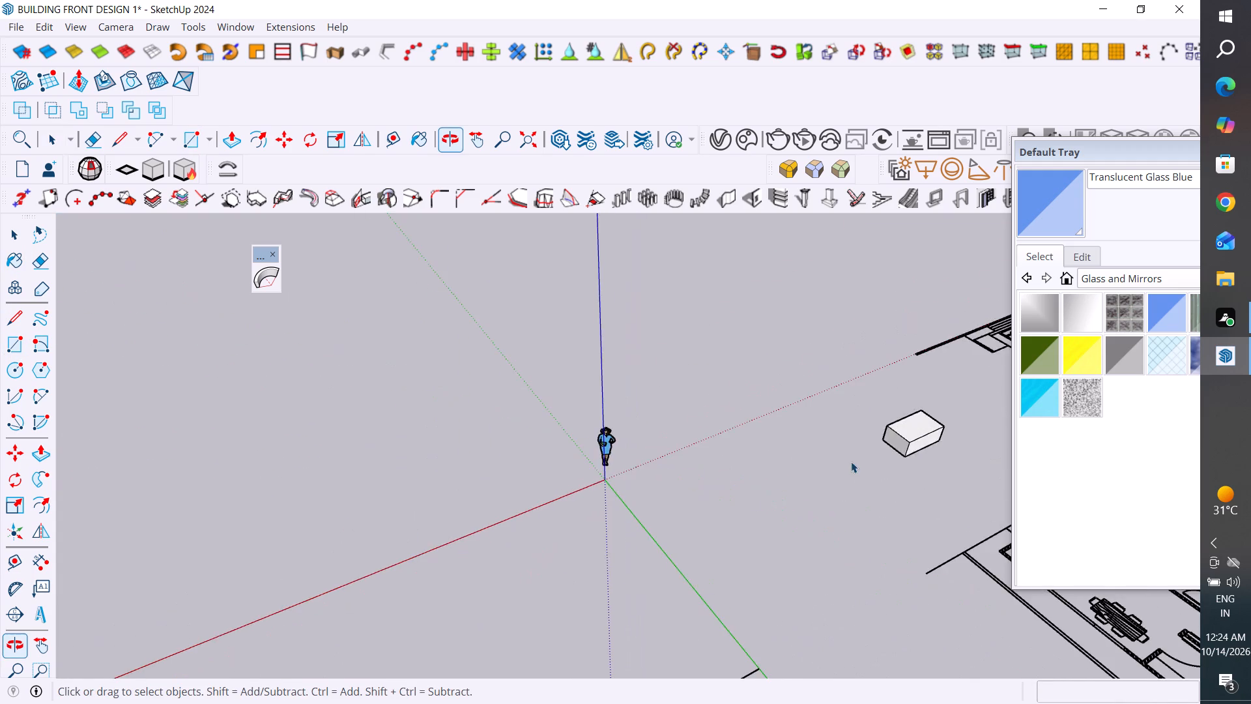
scroll(851, 462, down, 6)
scroll(838, 333, down, 5)
scroll(646, 489, up, 1)
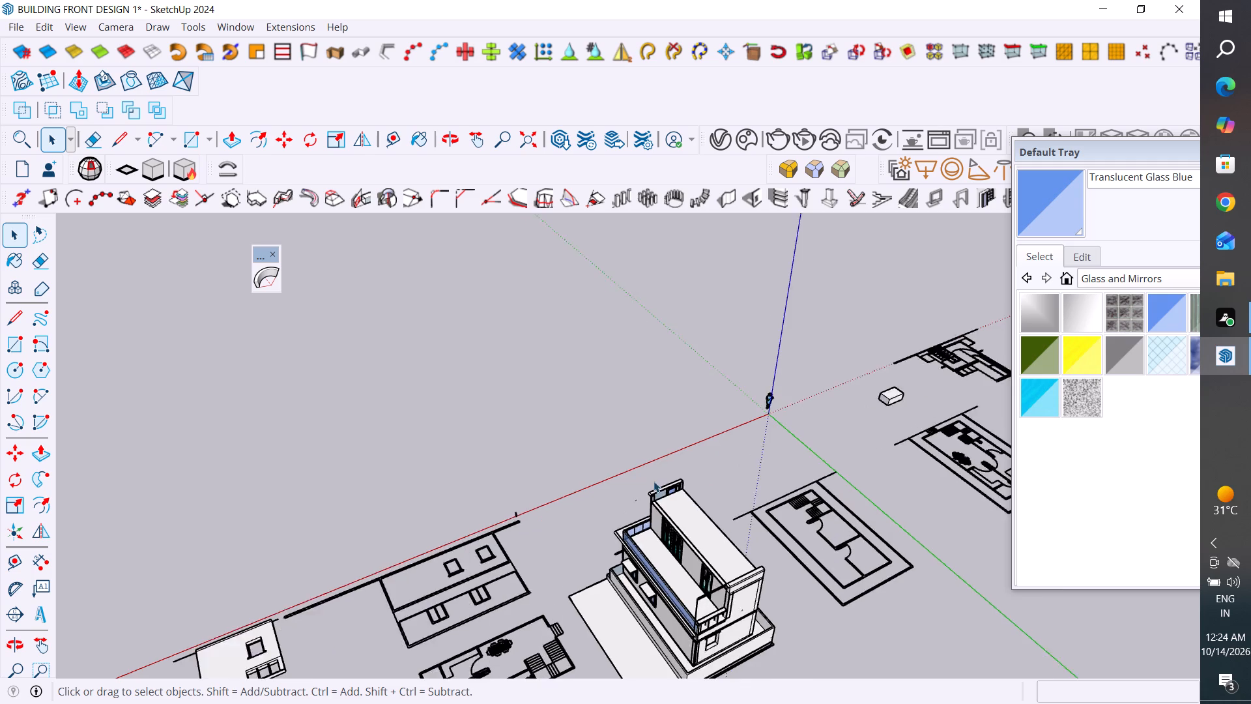
scroll(654, 481, up, 20)
scroll(654, 481, up, 2)
middle_drag(691, 535, 577, 473)
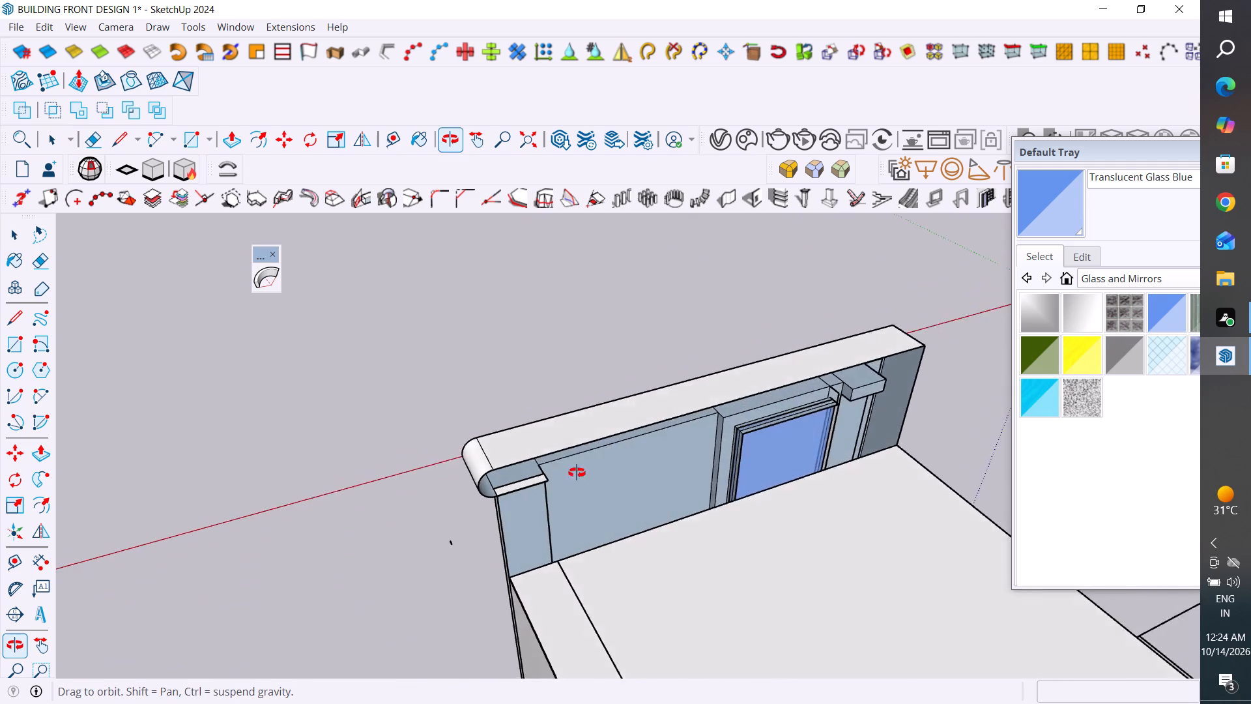
middle_drag(577, 473, 380, 412)
middle_drag(706, 542, 444, 473)
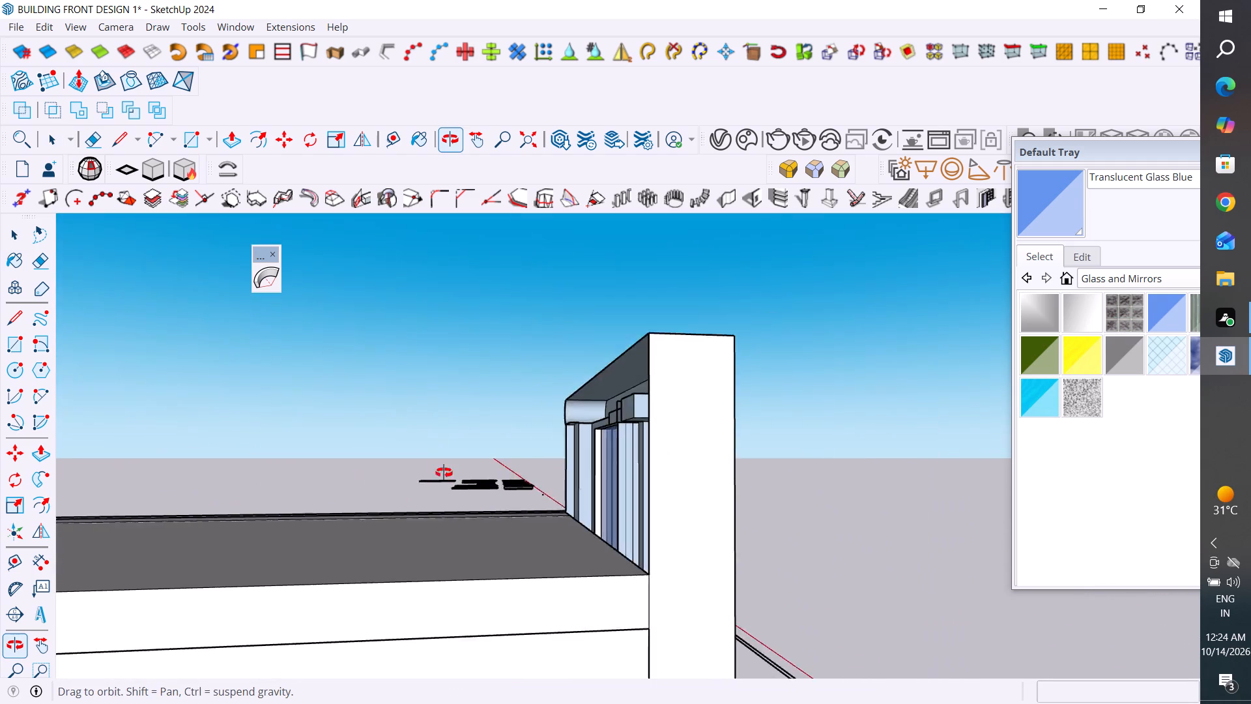
middle_drag(444, 473, 506, 531)
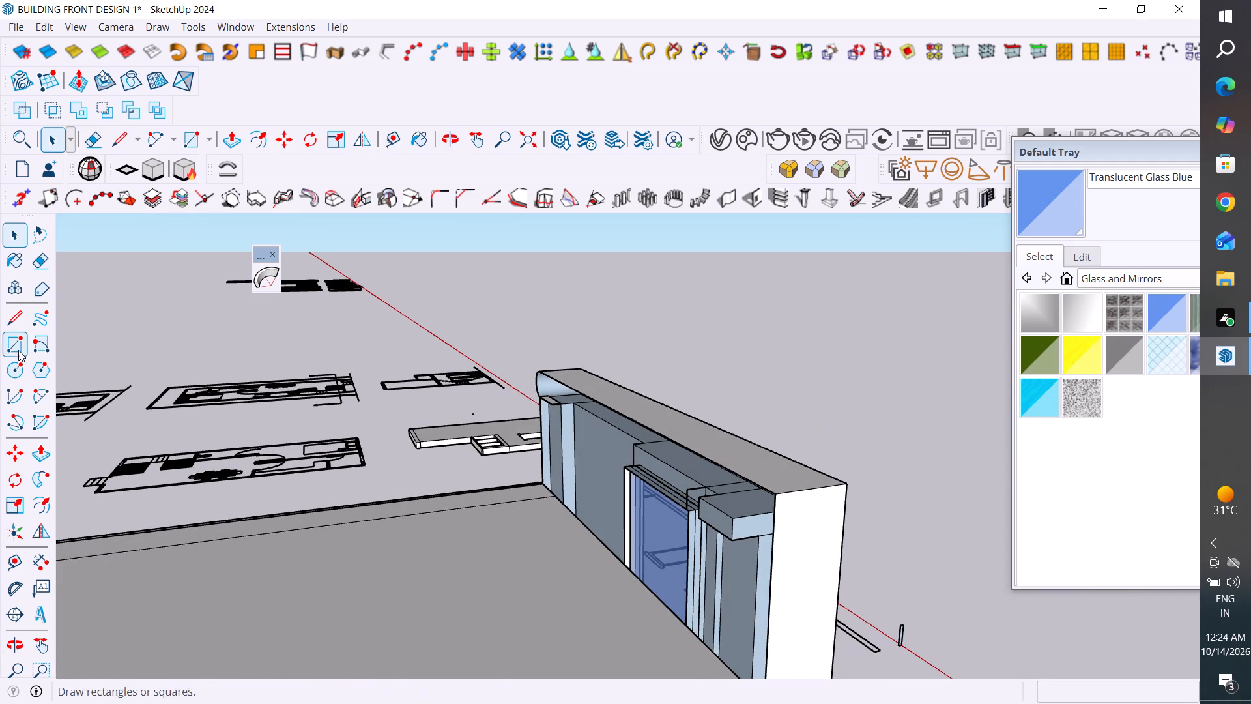
click(14, 345)
scroll(731, 486, down, 3)
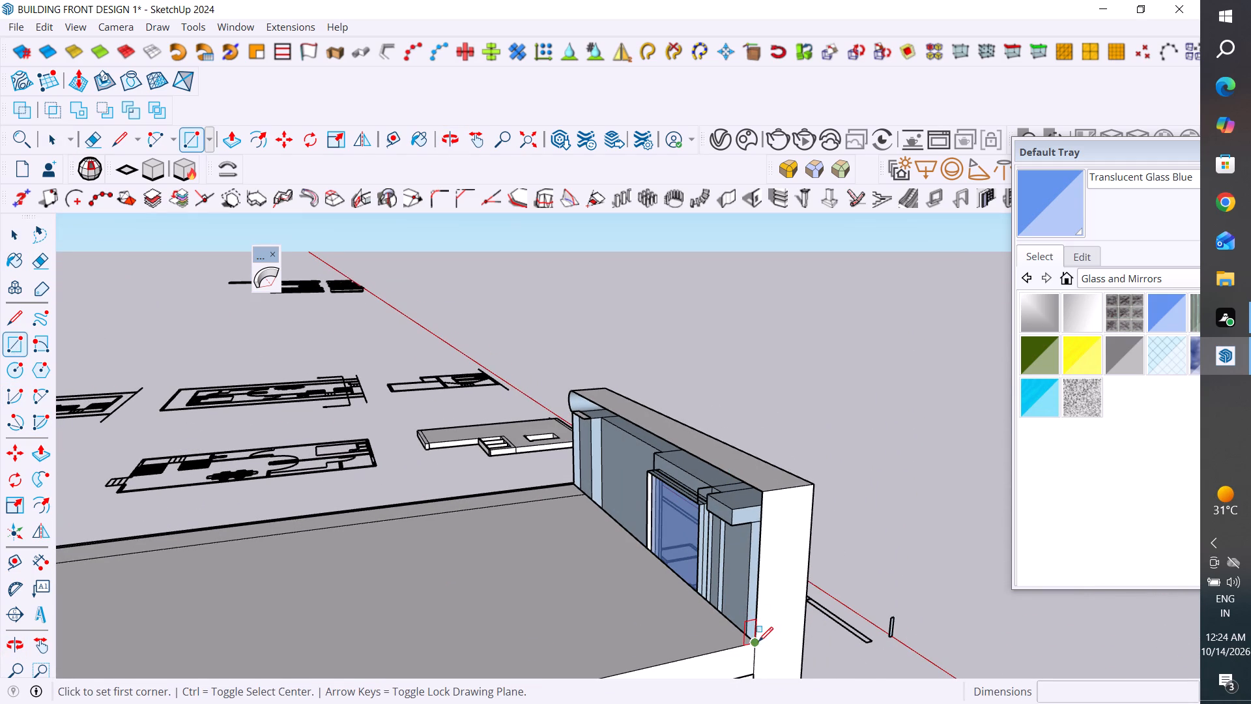
click(755, 641)
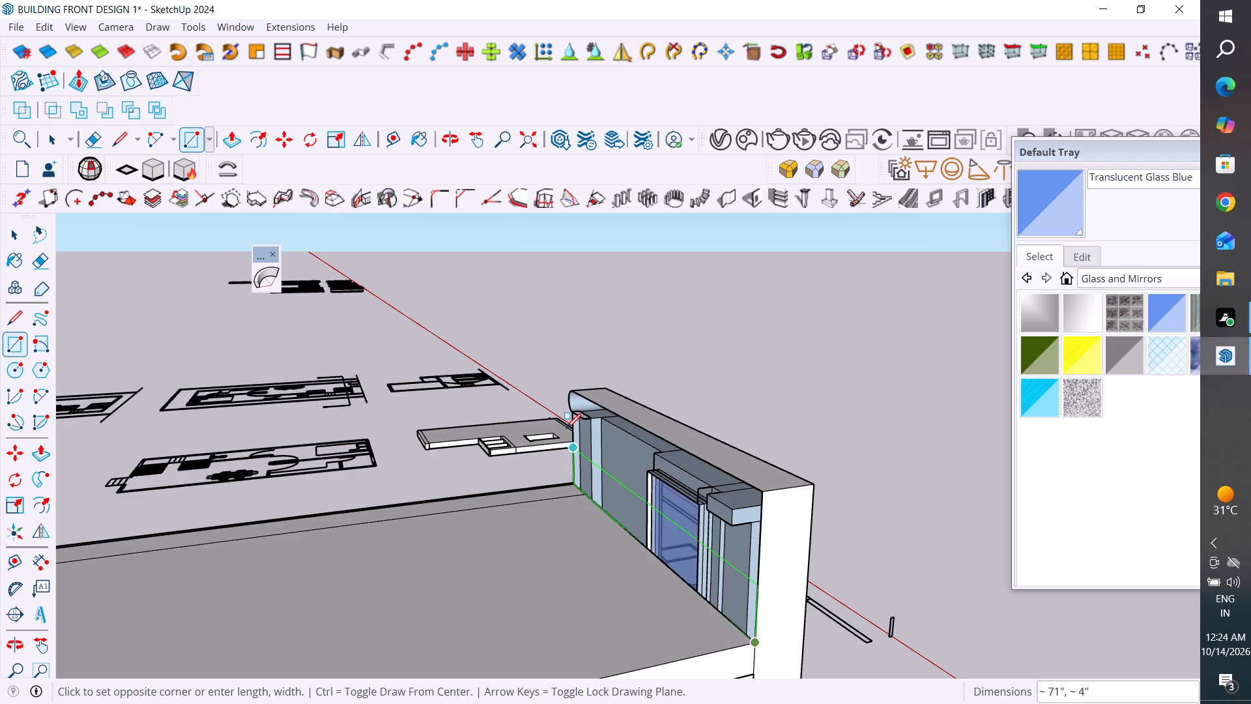
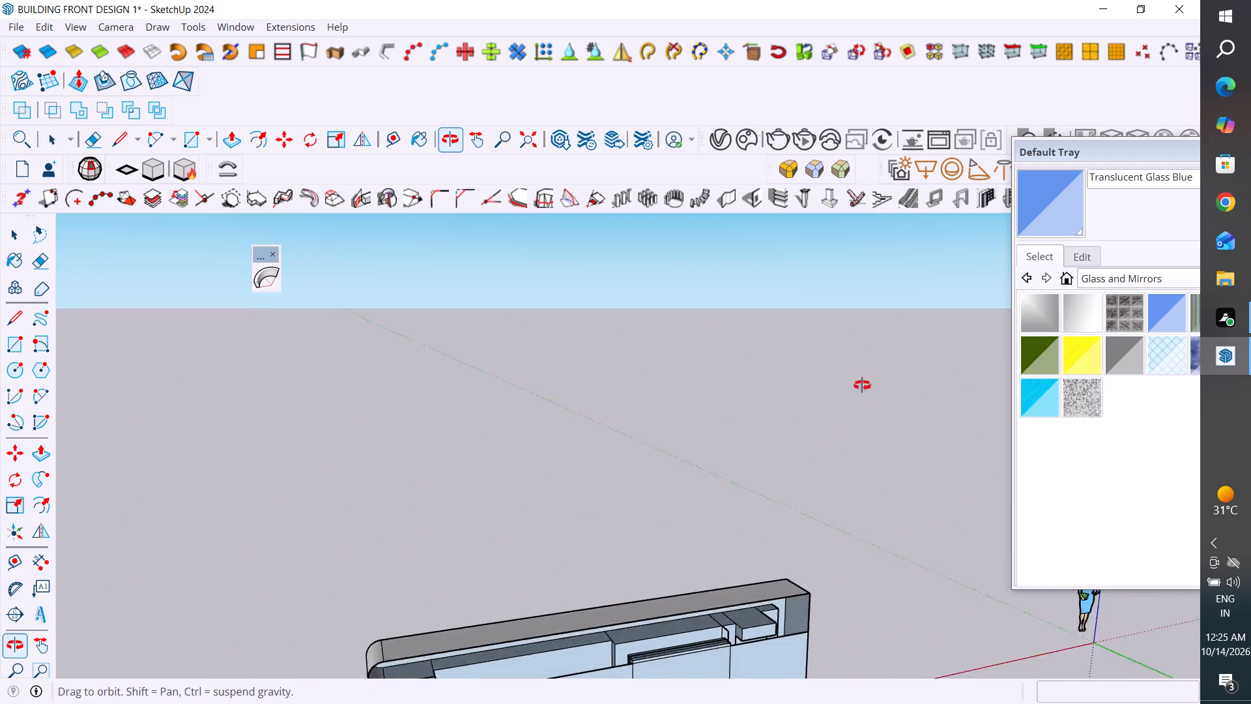
Reverse the three adjoining faces of the wall below the front parapet's open inner side.
middle_drag(862, 385, 879, 360)
scroll(399, 627, up, 1)
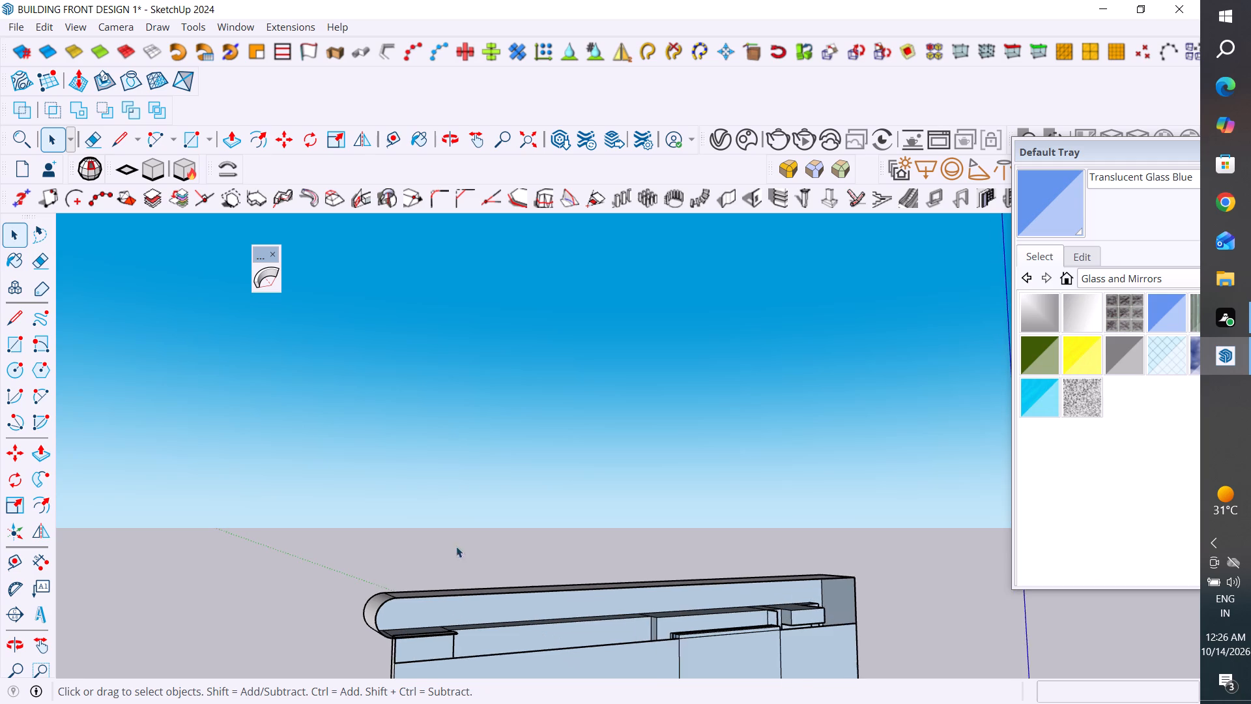
scroll(411, 477, down, 3)
middle_drag(419, 590, 581, 671)
scroll(439, 570, up, 3)
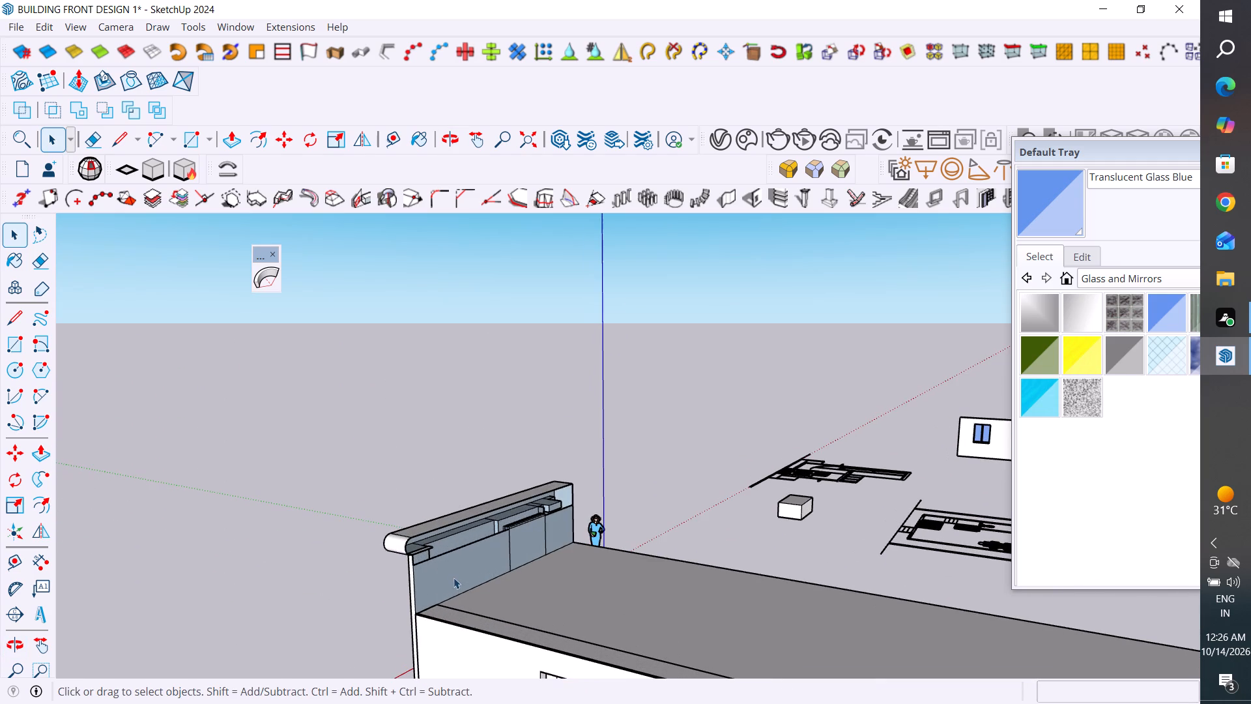
click(453, 578)
right_click(453, 578)
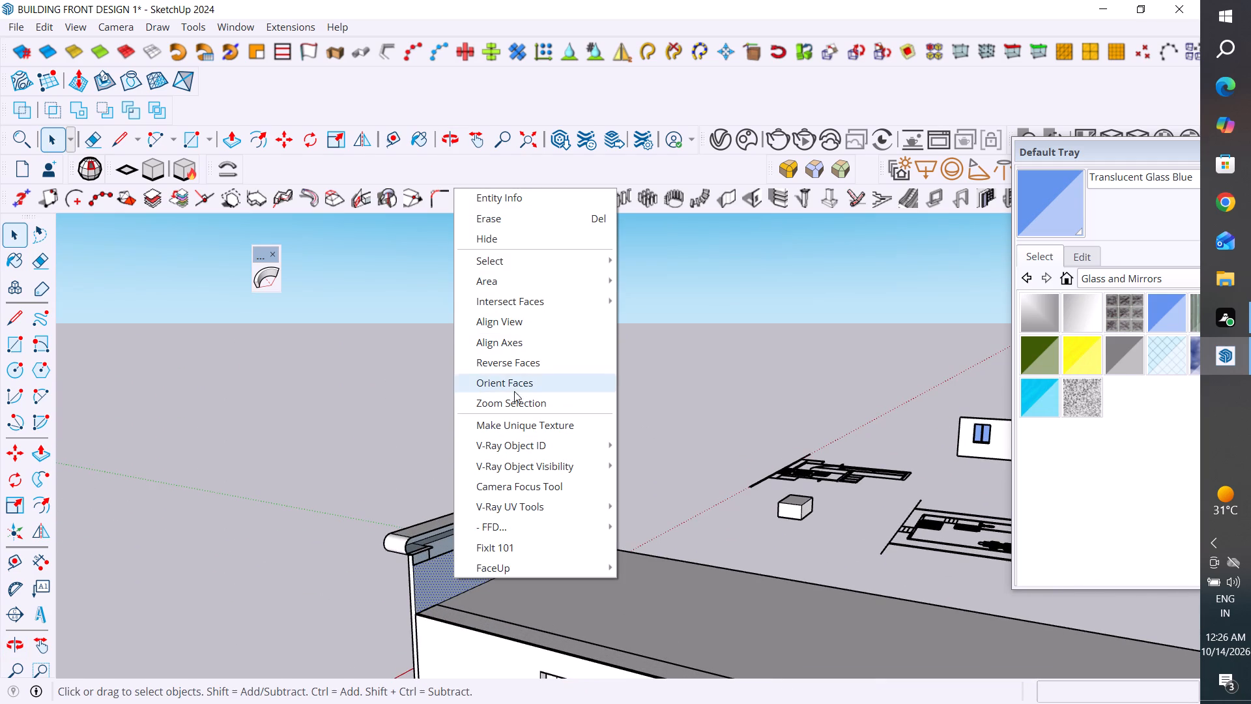
click(508, 360)
click(530, 535)
right_click(530, 535)
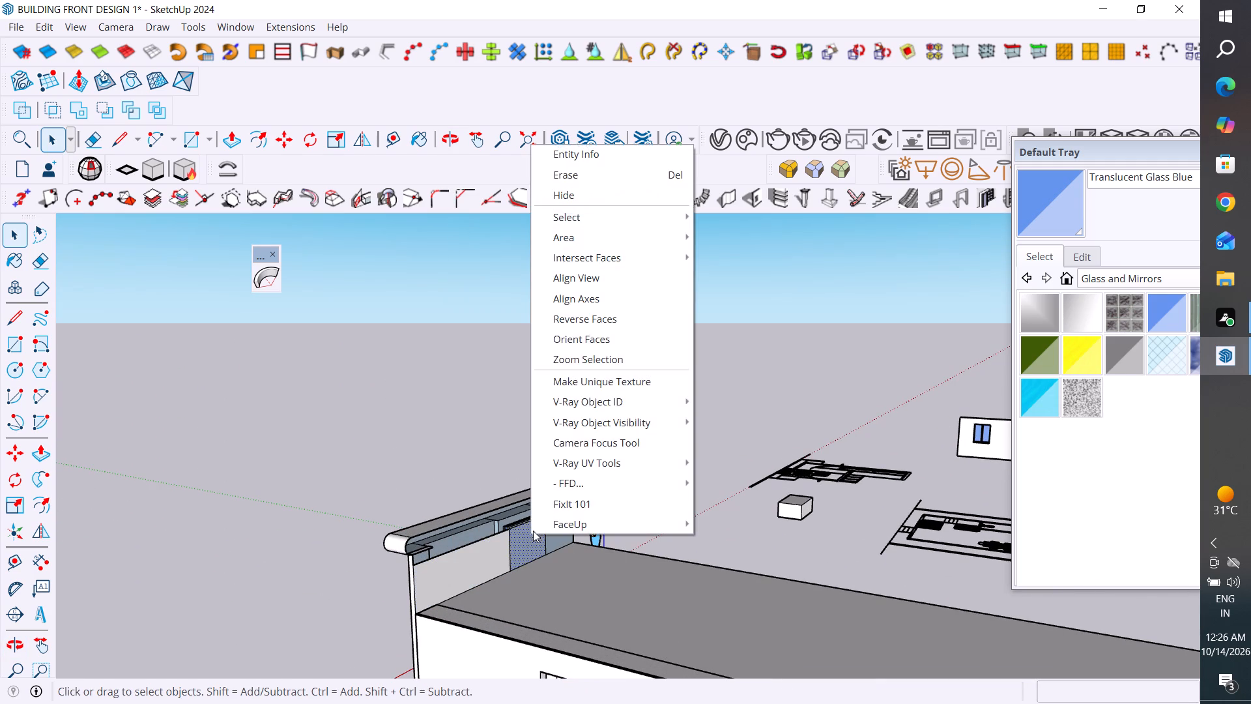
click(590, 324)
scroll(551, 531, up, 4)
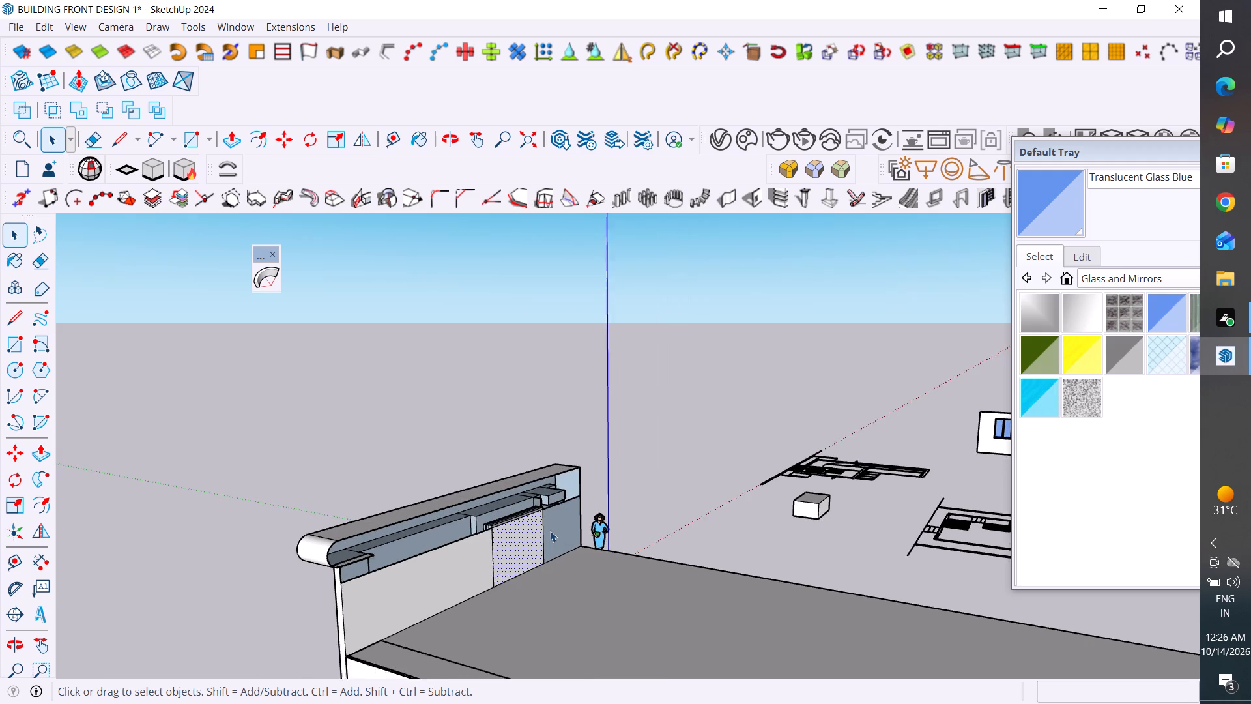
click(550, 531)
right_click(550, 531)
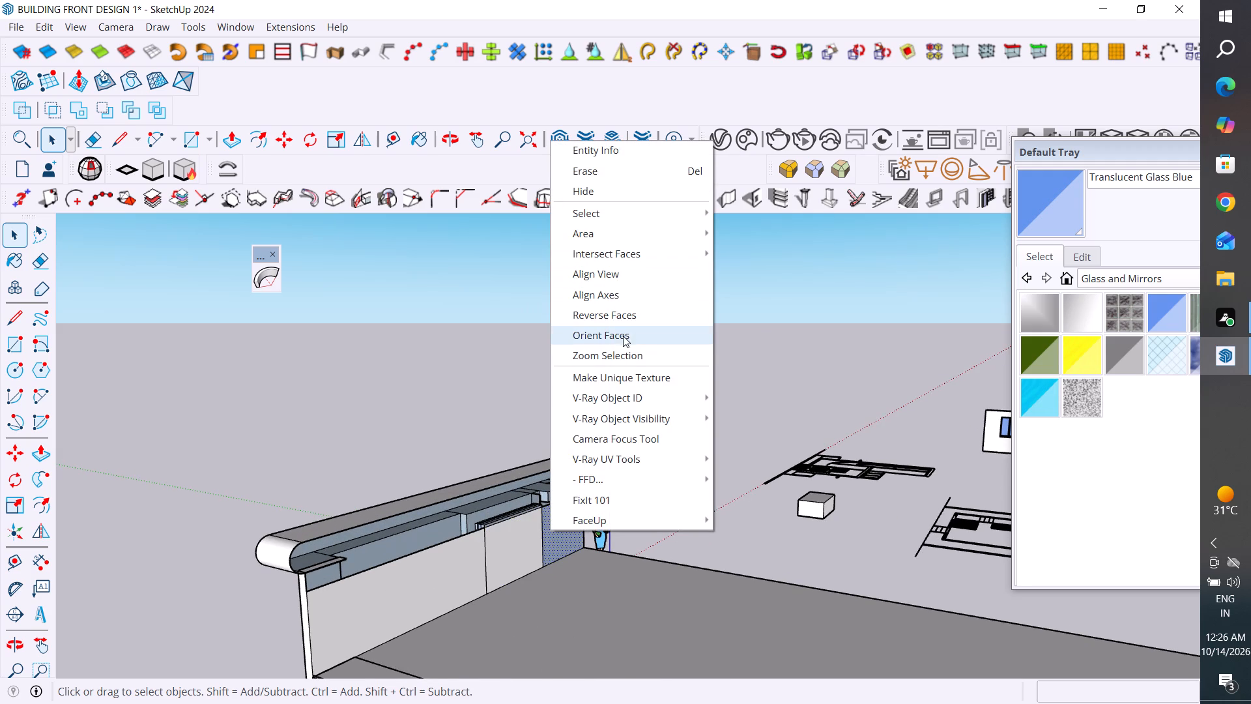
click(624, 314)
click(661, 459)
Draw a rectangle about 96" by 4" across the parapet's remaining open inner side, starting from the corner beside the rounded end.
scroll(337, 605, up, 10)
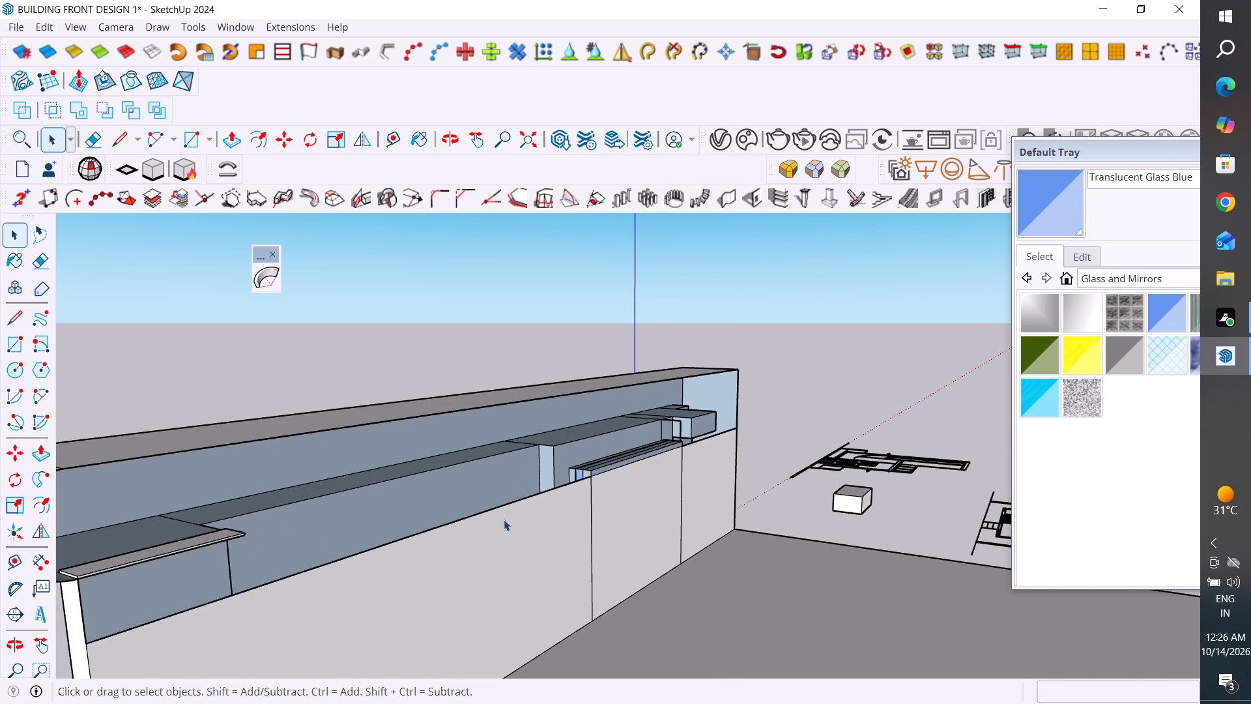
scroll(717, 441, down, 4)
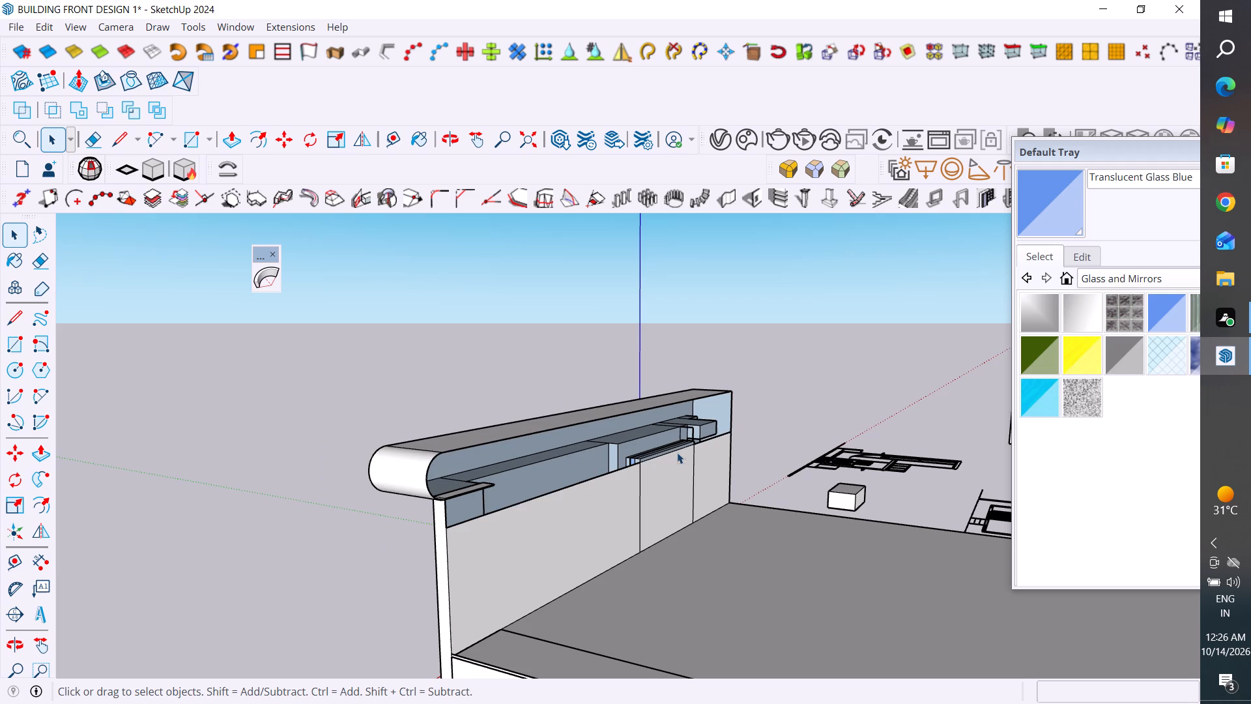
scroll(451, 515, up, 3)
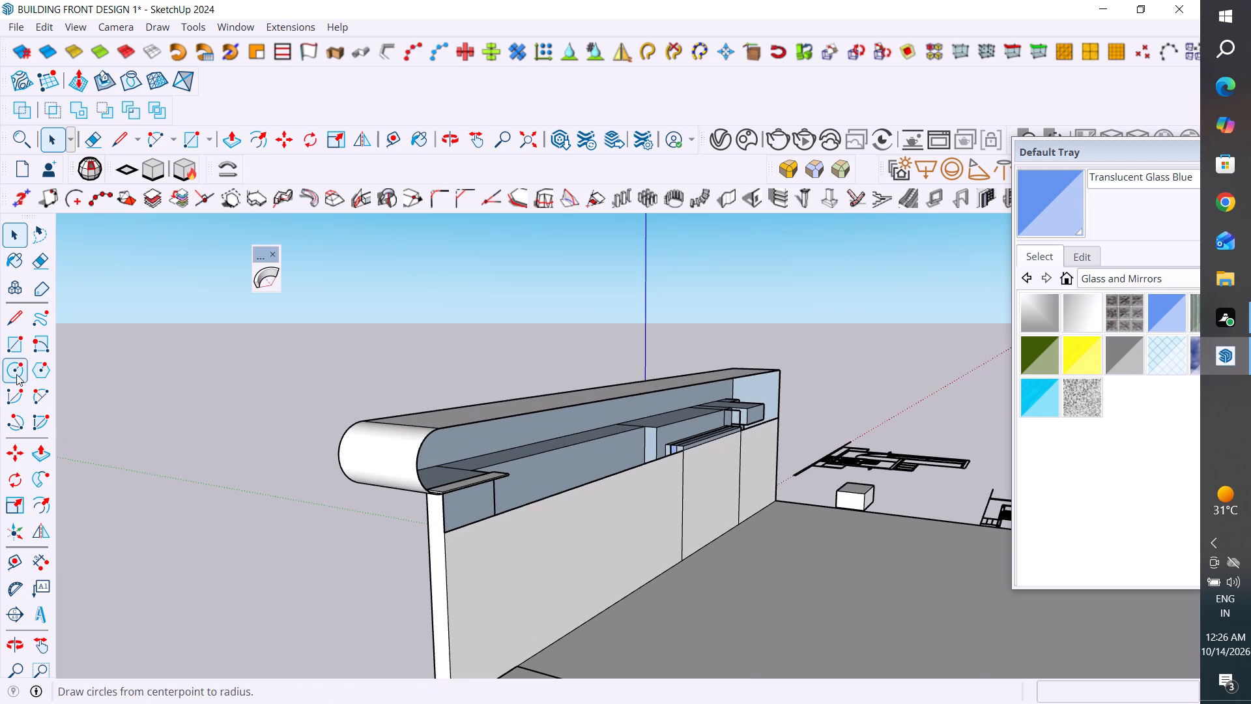
click(15, 347)
scroll(443, 548, up, 5)
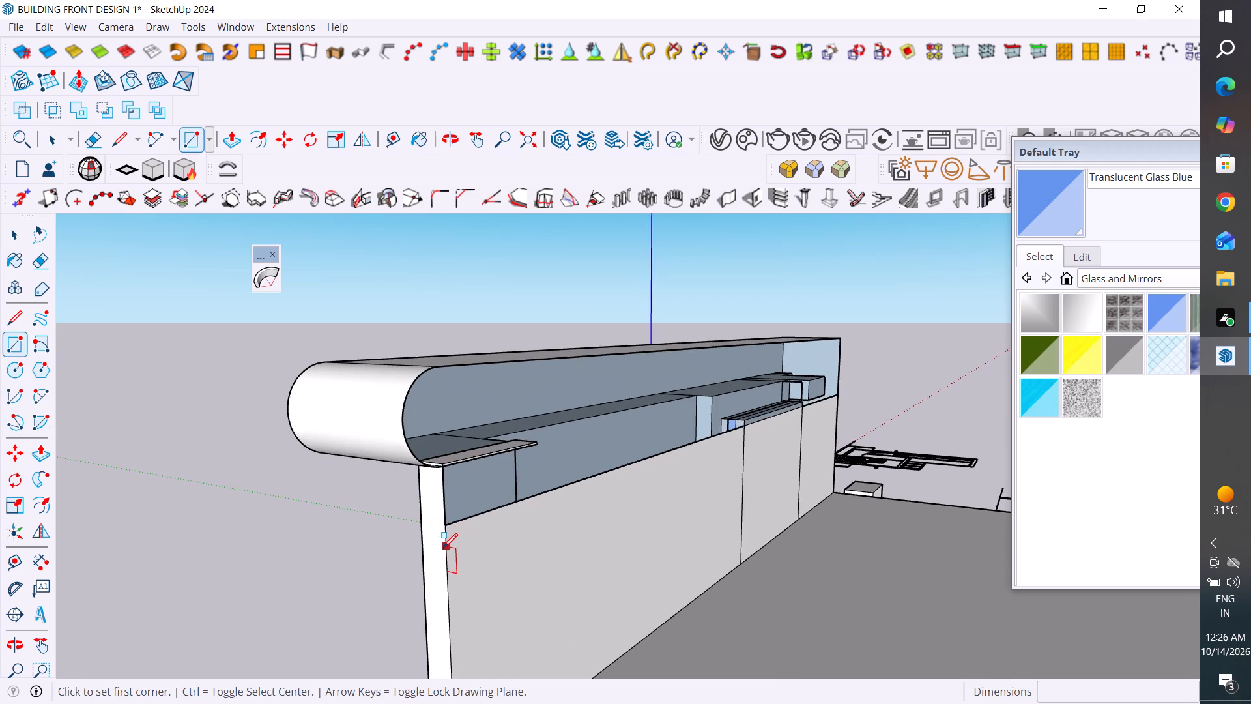
scroll(443, 548, up, 3)
click(446, 430)
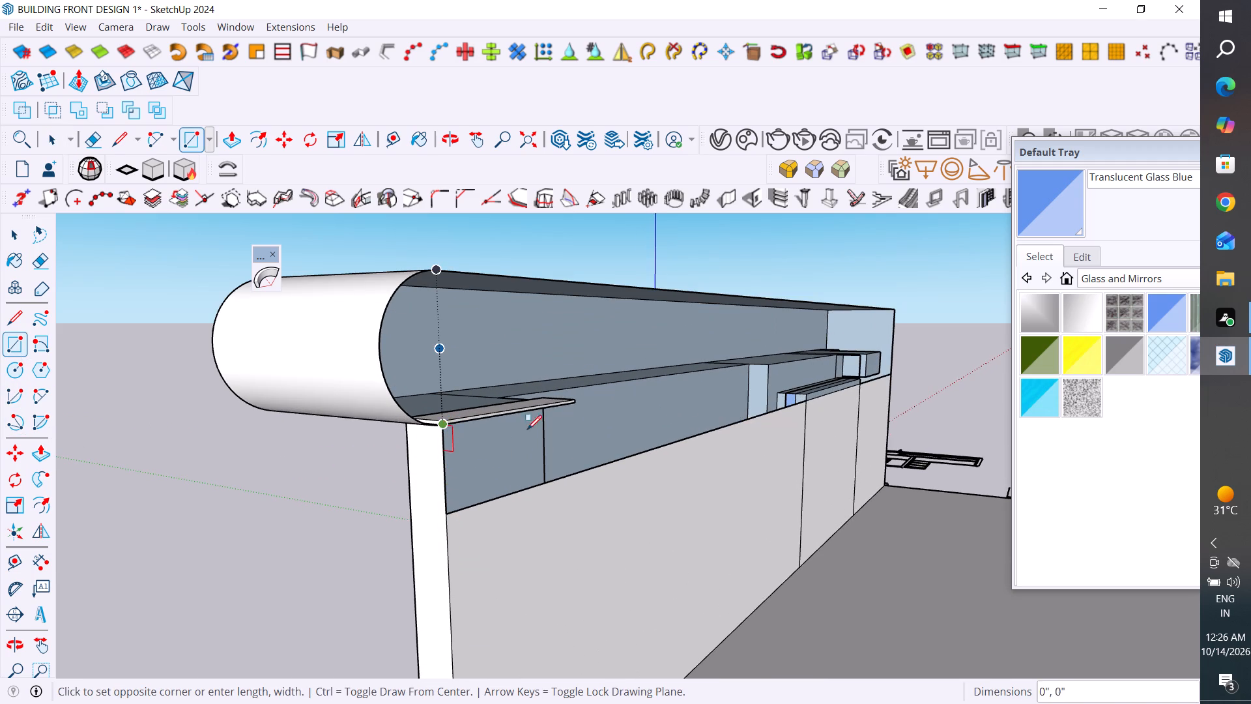
click(893, 370)
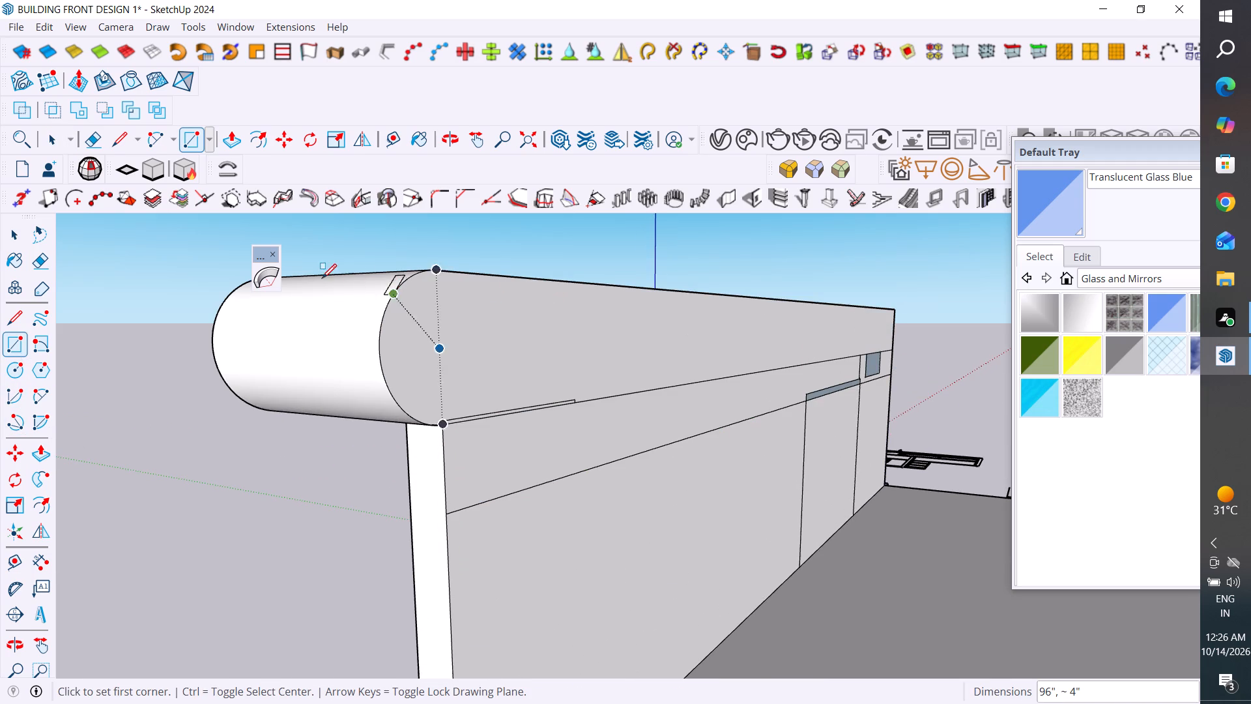
click(15, 231)
click(239, 495)
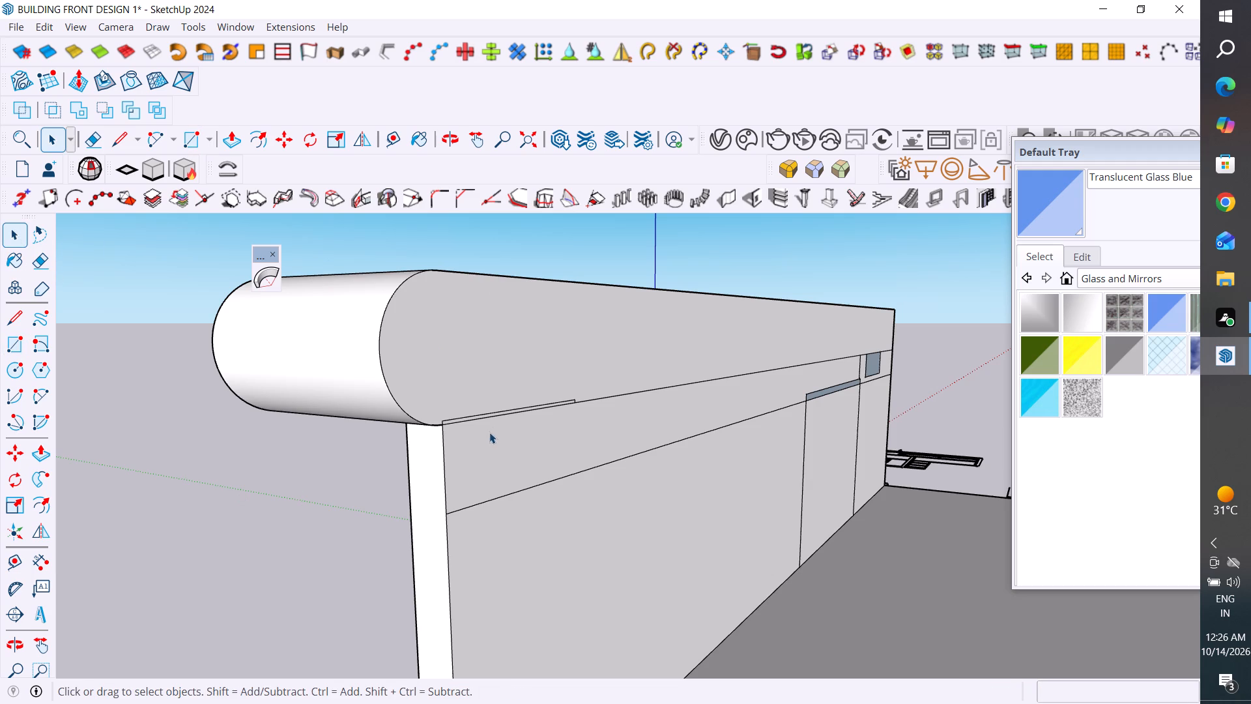
Erase the thin sliver's upper edge, its stub at the wall corner, and the long edge dividing the wall below.
scroll(493, 428, up, 3)
middle_drag(529, 434, 457, 433)
scroll(573, 403, up, 2)
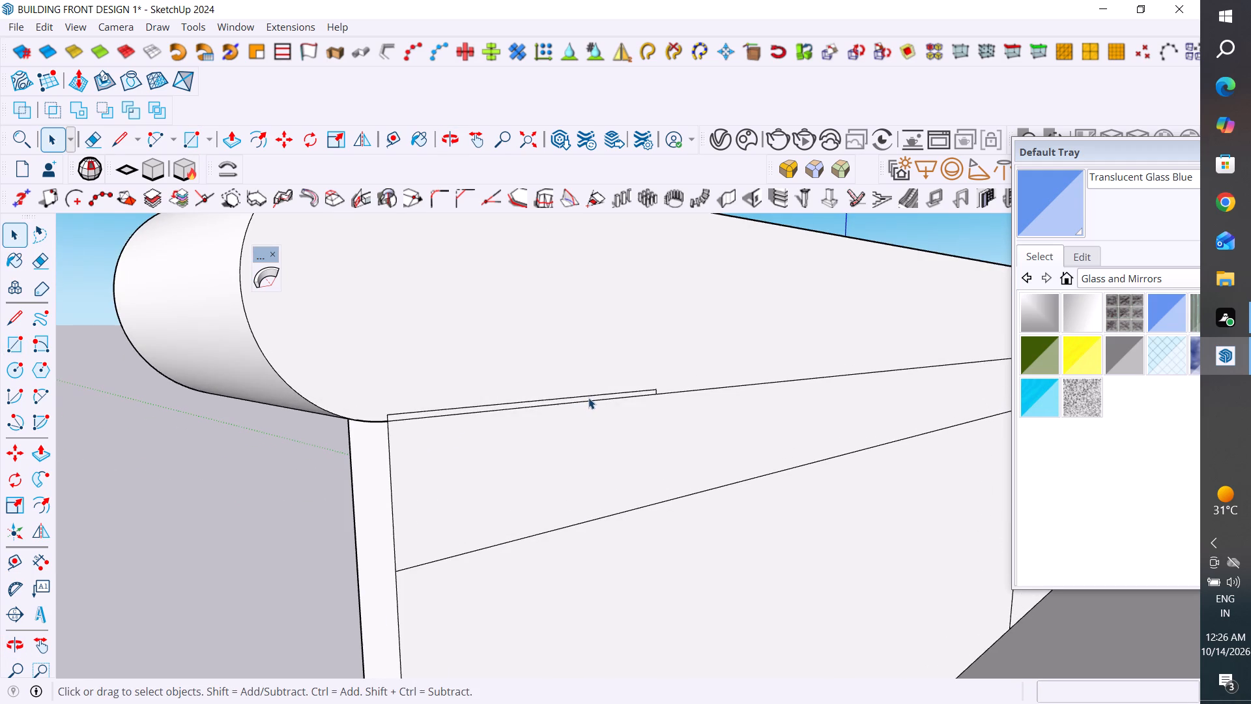
click(597, 394)
key(Delete)
click(386, 415)
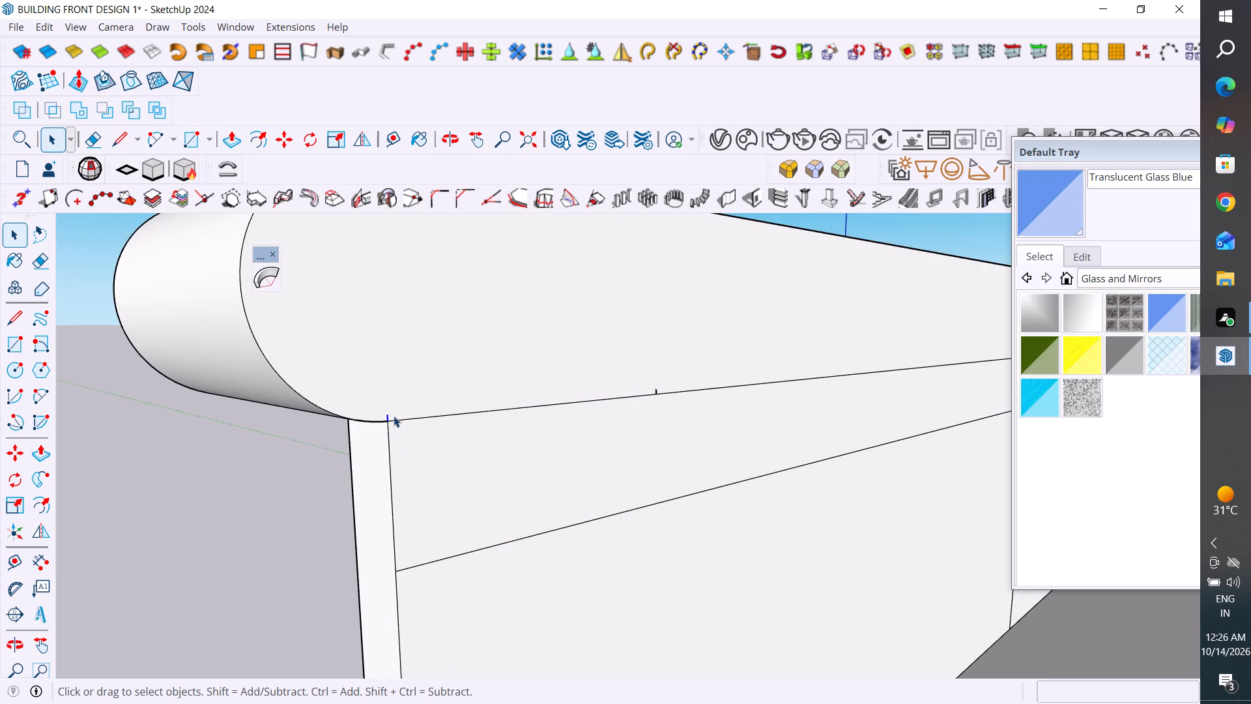
key(Delete)
click(655, 389)
click(636, 508)
key(Delete)
Erase the remaining tiny stub on the line where the rounded parapet meets the wall.
scroll(405, 510, down, 4)
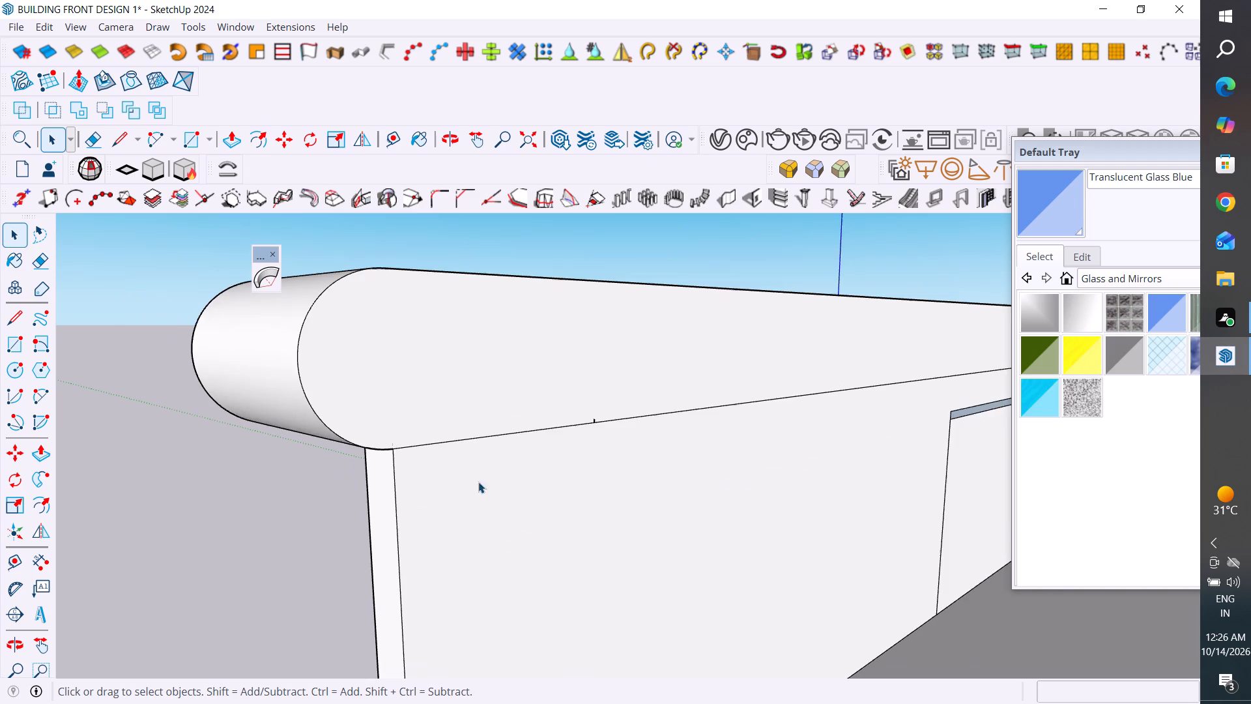
middle_drag(681, 435, 595, 477)
scroll(628, 417, up, 4)
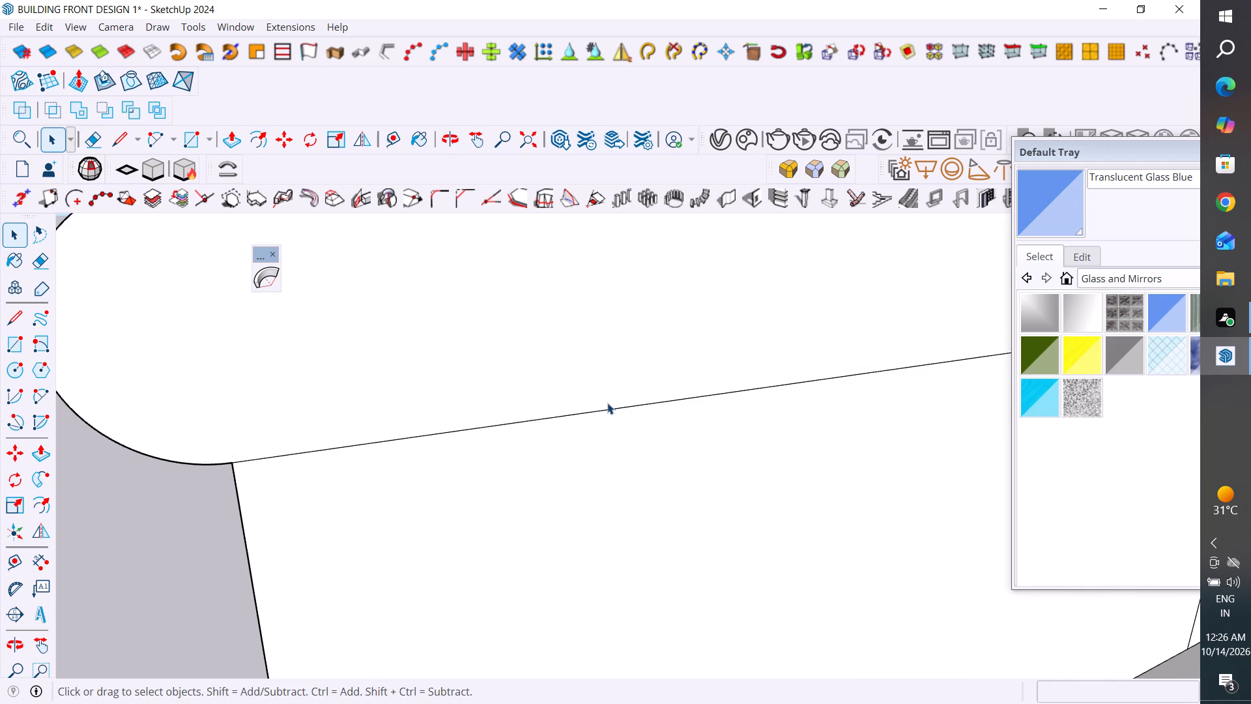
scroll(607, 403, up, 4)
scroll(399, 477, down, 9)
scroll(476, 463, up, 5)
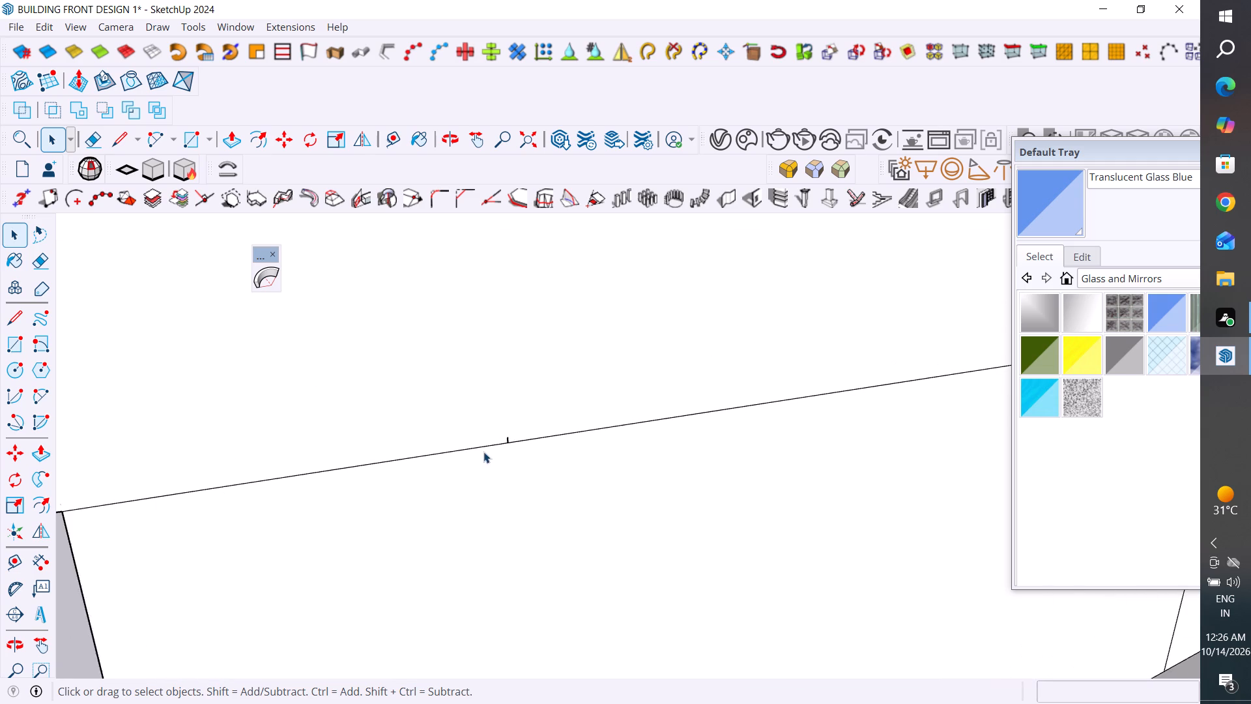
scroll(483, 452, up, 19)
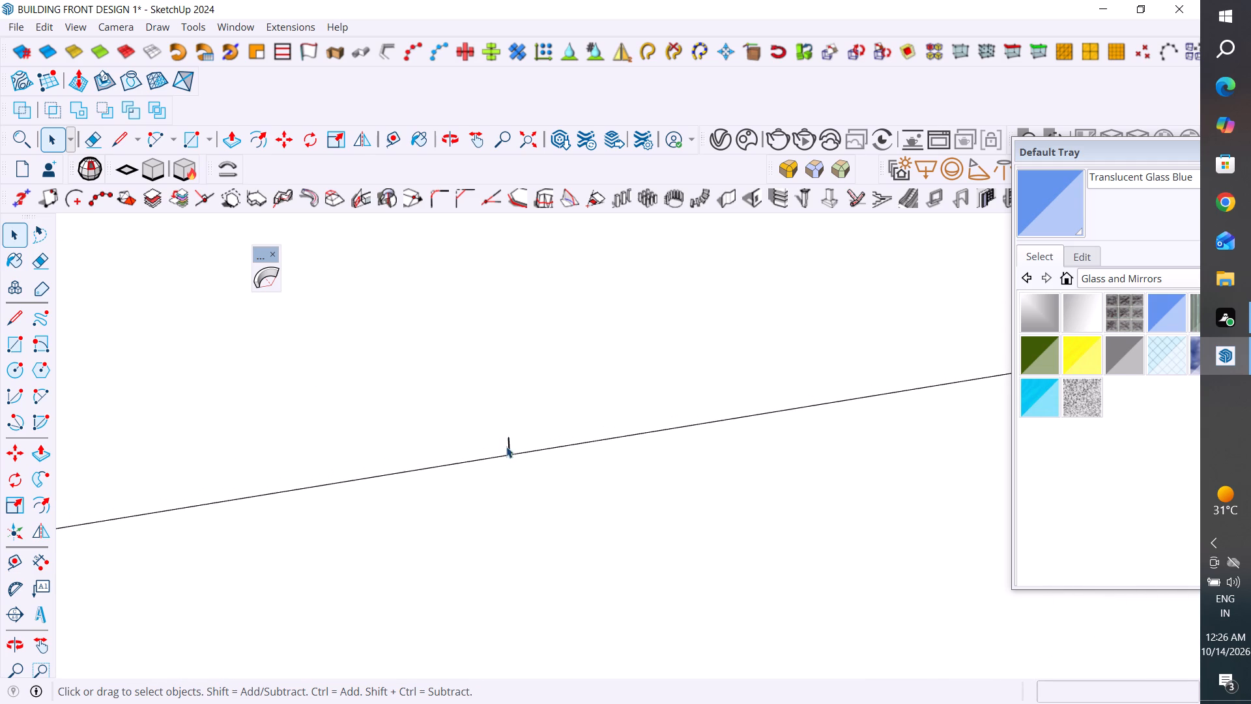
click(514, 450)
click(509, 448)
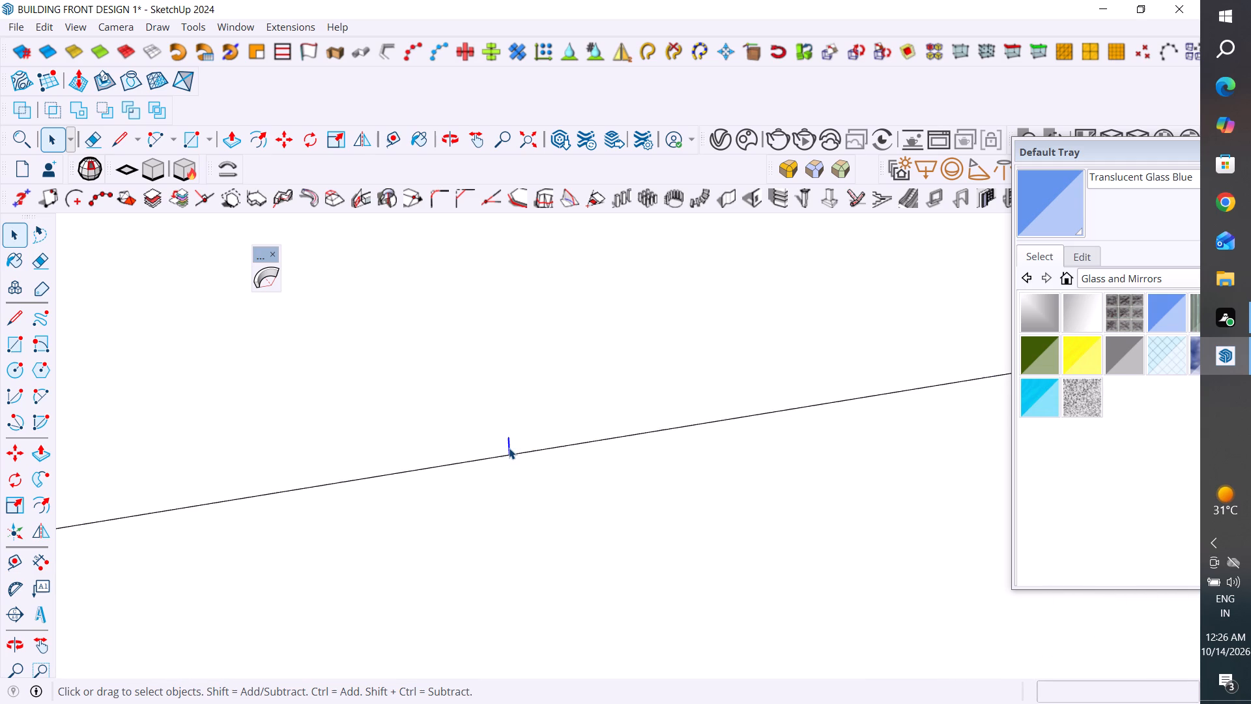
key(Delete)
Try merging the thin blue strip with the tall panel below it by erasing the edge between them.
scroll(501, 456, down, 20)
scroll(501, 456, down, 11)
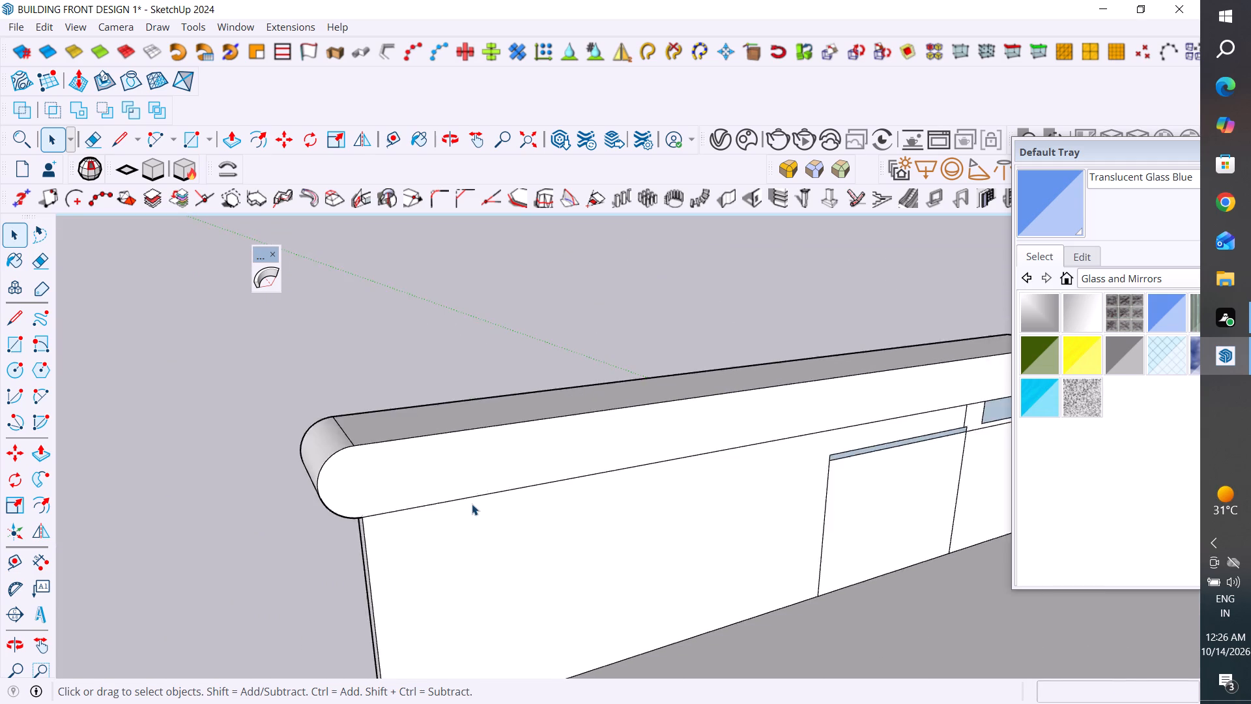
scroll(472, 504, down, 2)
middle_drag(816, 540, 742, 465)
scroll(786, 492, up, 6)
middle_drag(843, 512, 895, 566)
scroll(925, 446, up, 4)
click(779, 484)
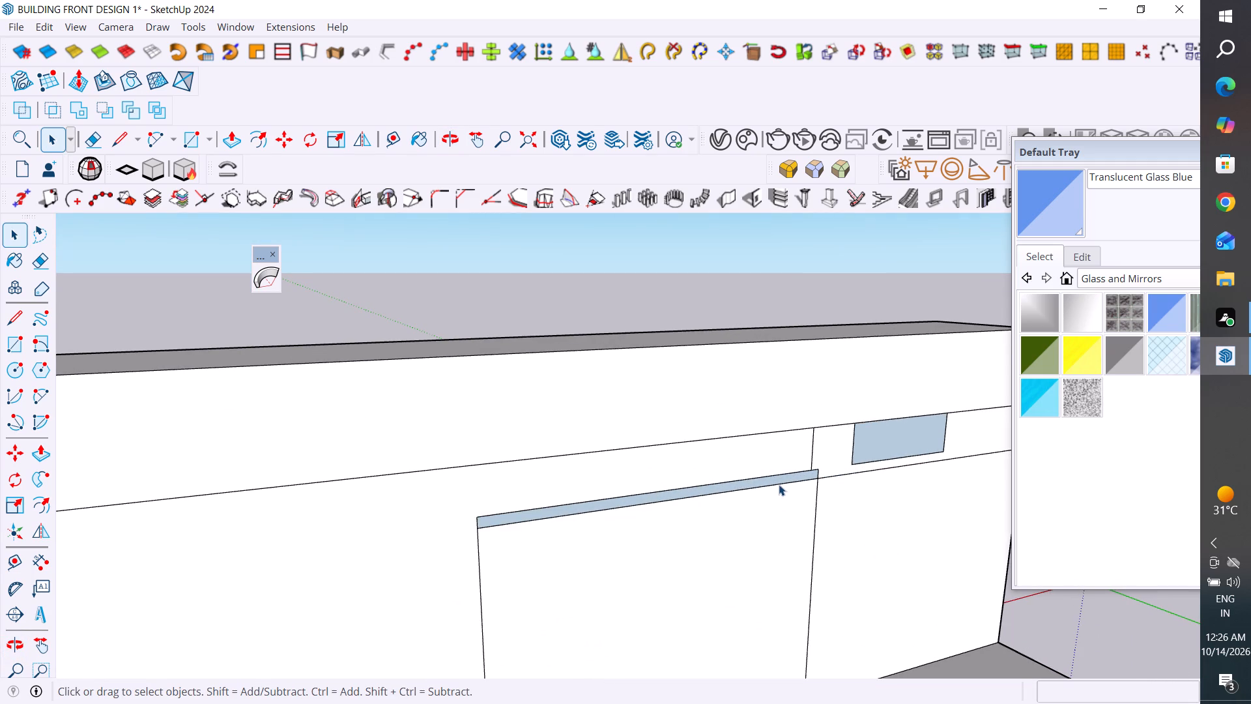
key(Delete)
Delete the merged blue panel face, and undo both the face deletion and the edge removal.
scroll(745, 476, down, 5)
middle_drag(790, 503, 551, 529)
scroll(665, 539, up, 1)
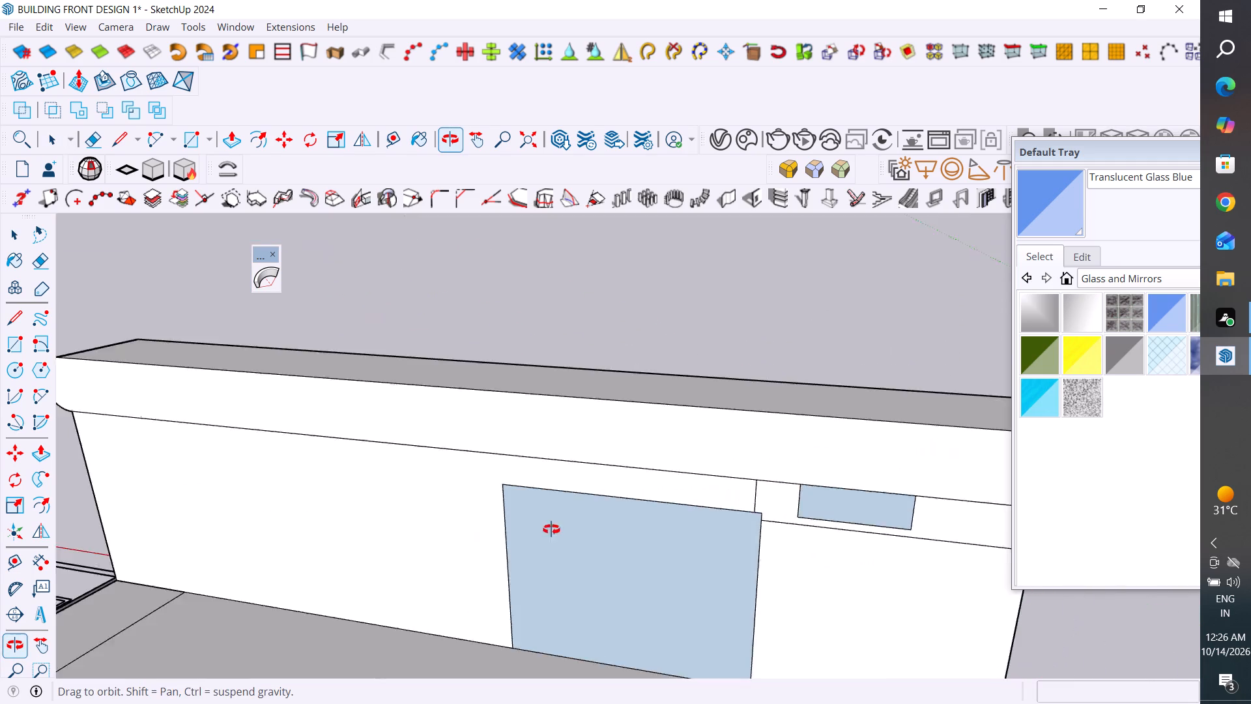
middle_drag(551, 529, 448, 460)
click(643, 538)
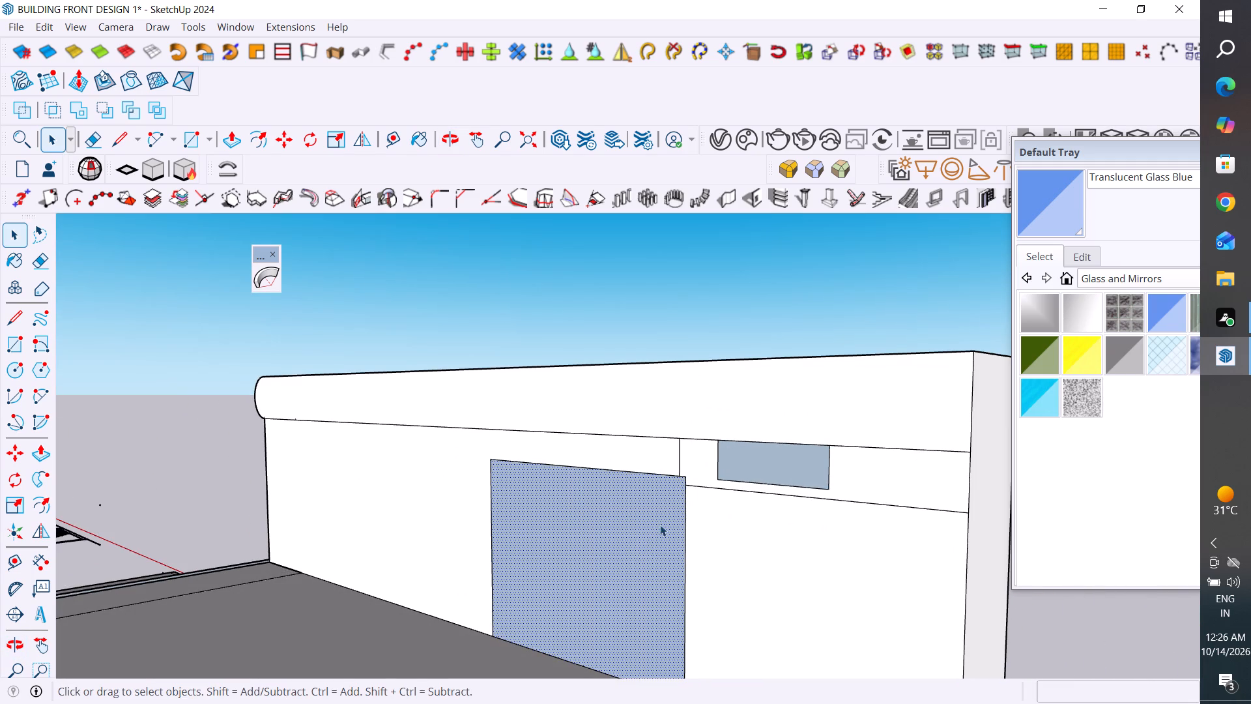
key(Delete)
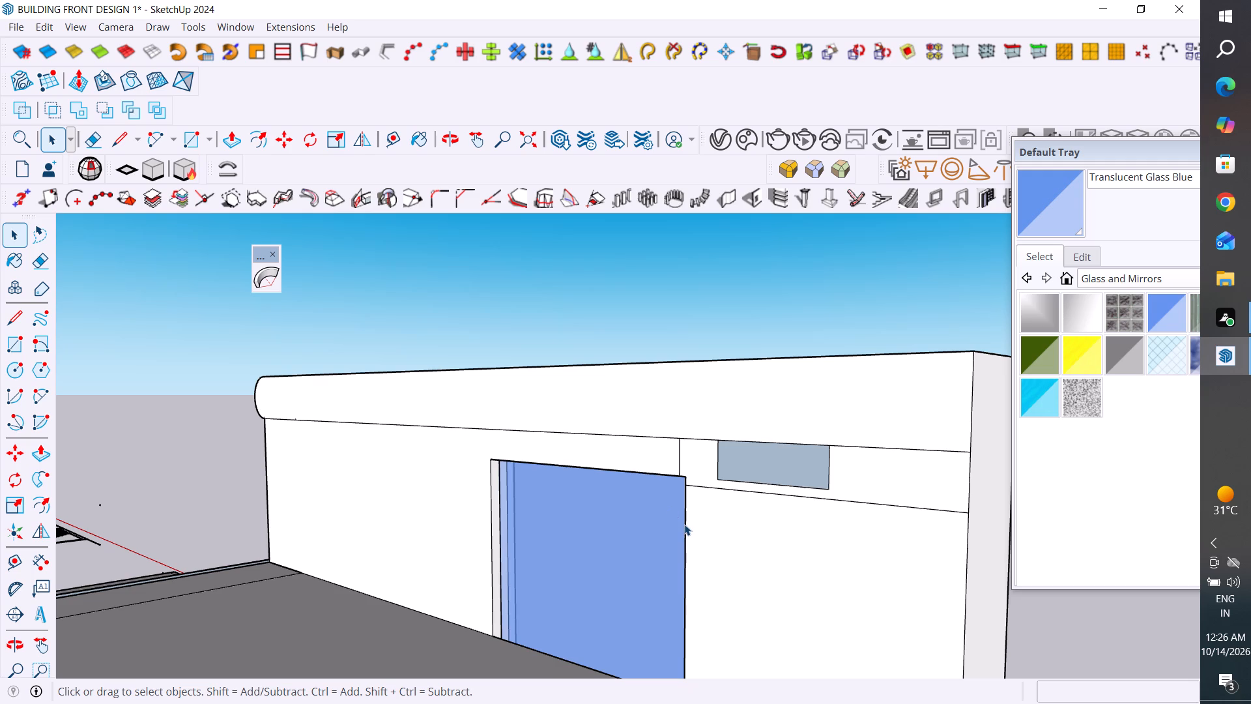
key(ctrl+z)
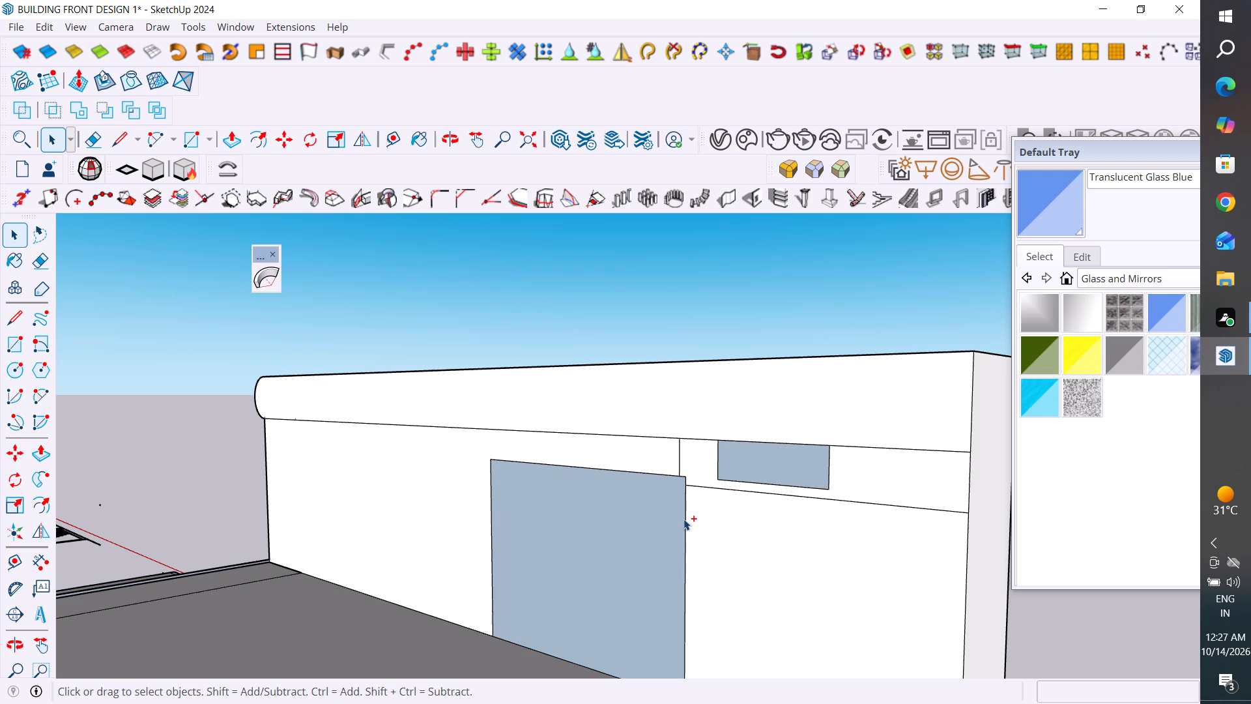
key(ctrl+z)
Erase the vertical edge separating the tall panel from the adjoining wall face.
scroll(653, 486, up, 2)
middle_drag(732, 516, 821, 517)
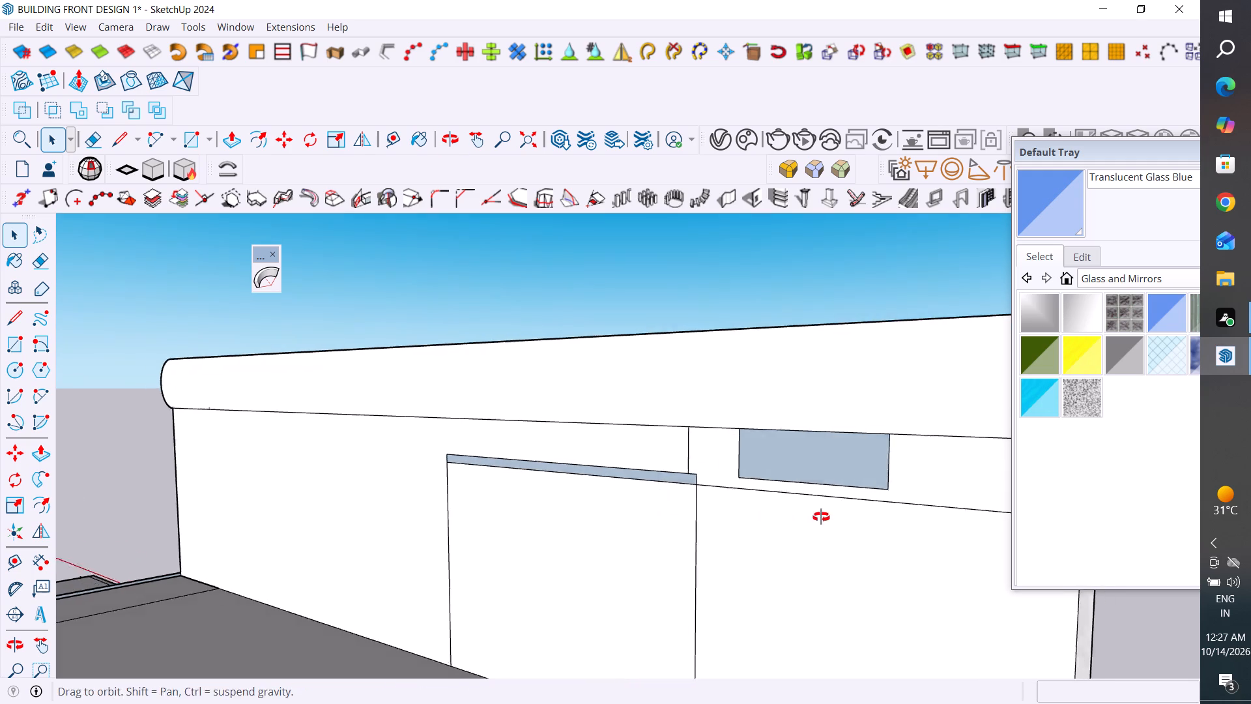
middle_drag(821, 517, 827, 517)
click(700, 506)
key(Delete)
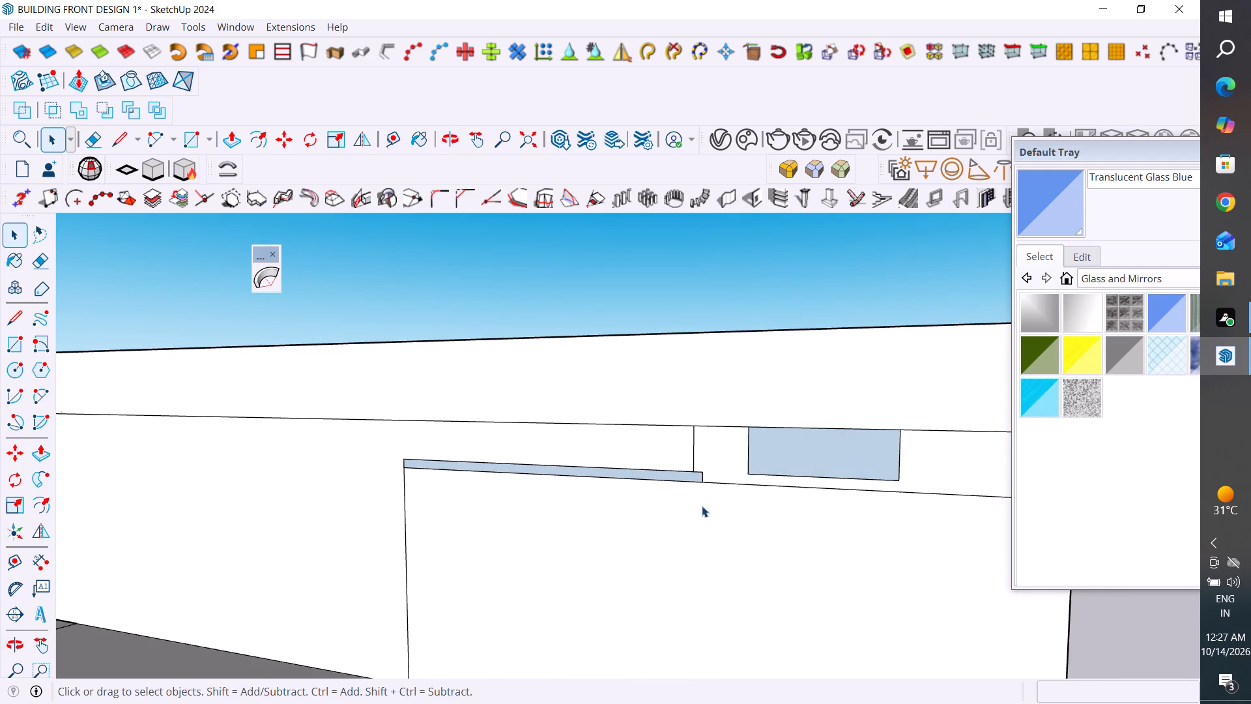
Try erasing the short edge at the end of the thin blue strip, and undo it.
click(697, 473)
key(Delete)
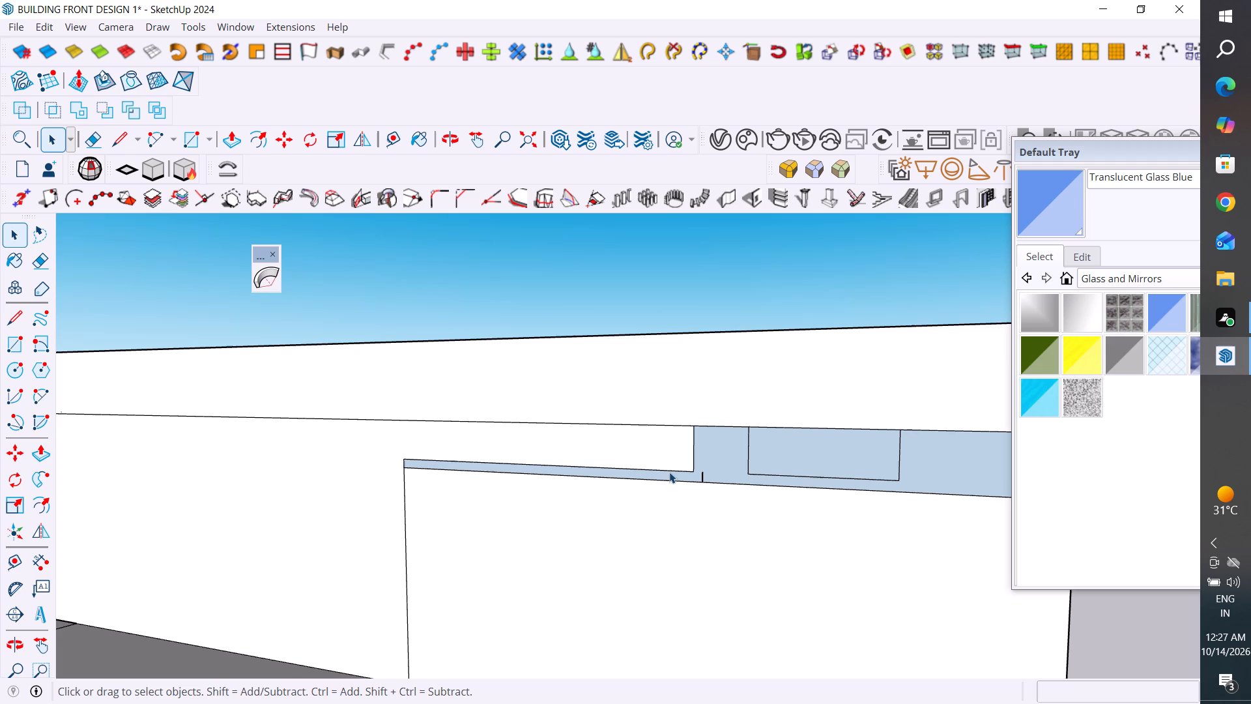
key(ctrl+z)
Erase the three edges outlining the small blue rectangle in the band under the parapet coping, merging it with the surrounding face.
ctrl+middle_drag(749, 529, 924, 578)
scroll(924, 578, up, 1)
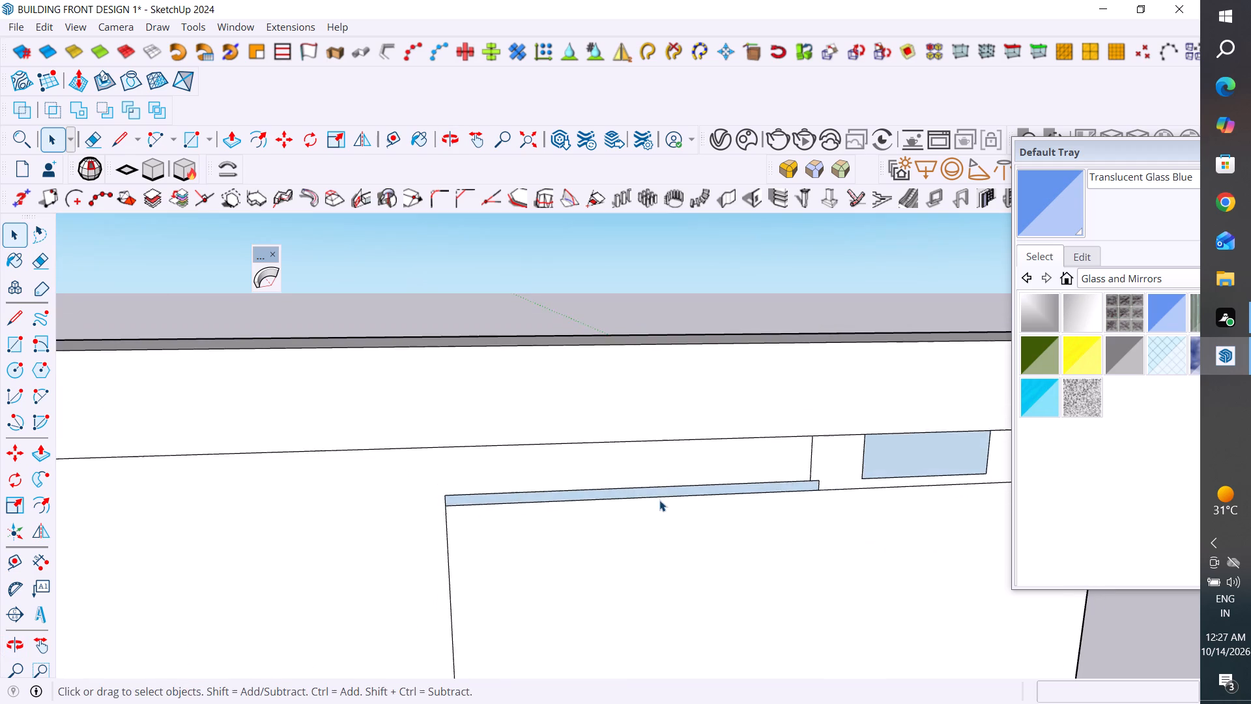
scroll(594, 499, down, 6)
middle_drag(704, 575, 844, 582)
scroll(807, 479, up, 5)
middle_drag(736, 462, 823, 506)
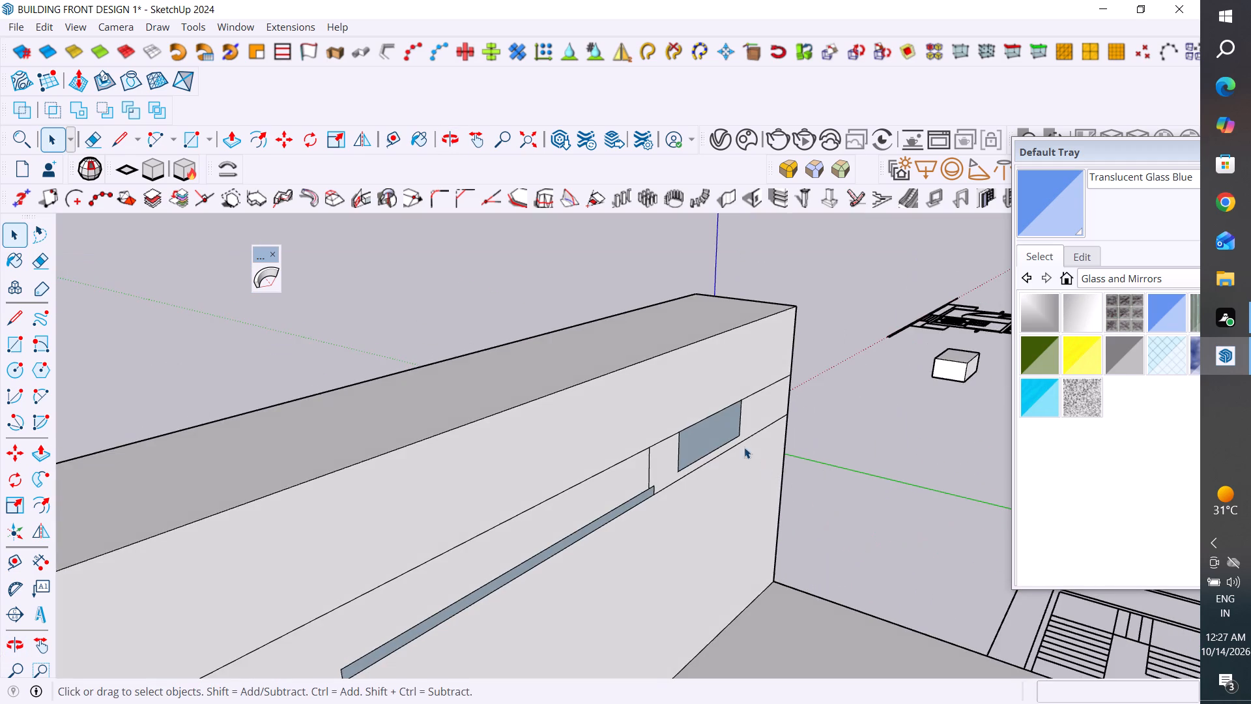
scroll(744, 435, up, 4)
click(747, 422)
scroll(747, 422, up, 4)
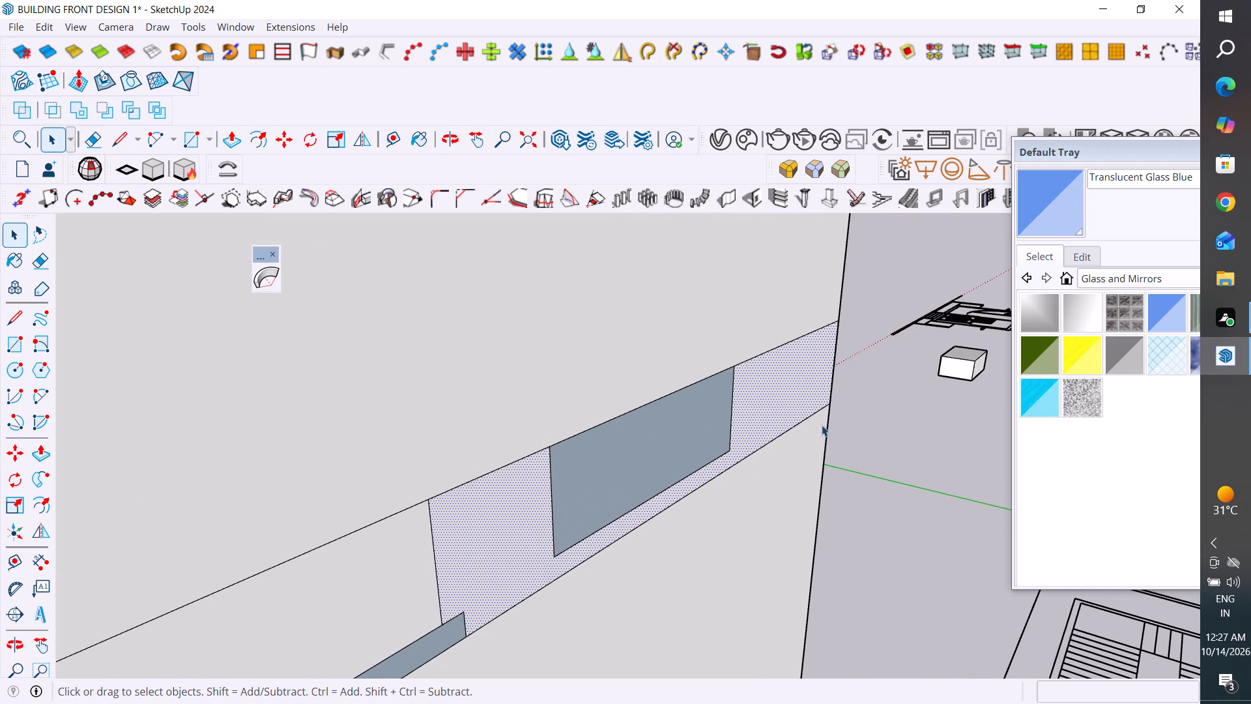
scroll(695, 448, up, 3)
click(740, 443)
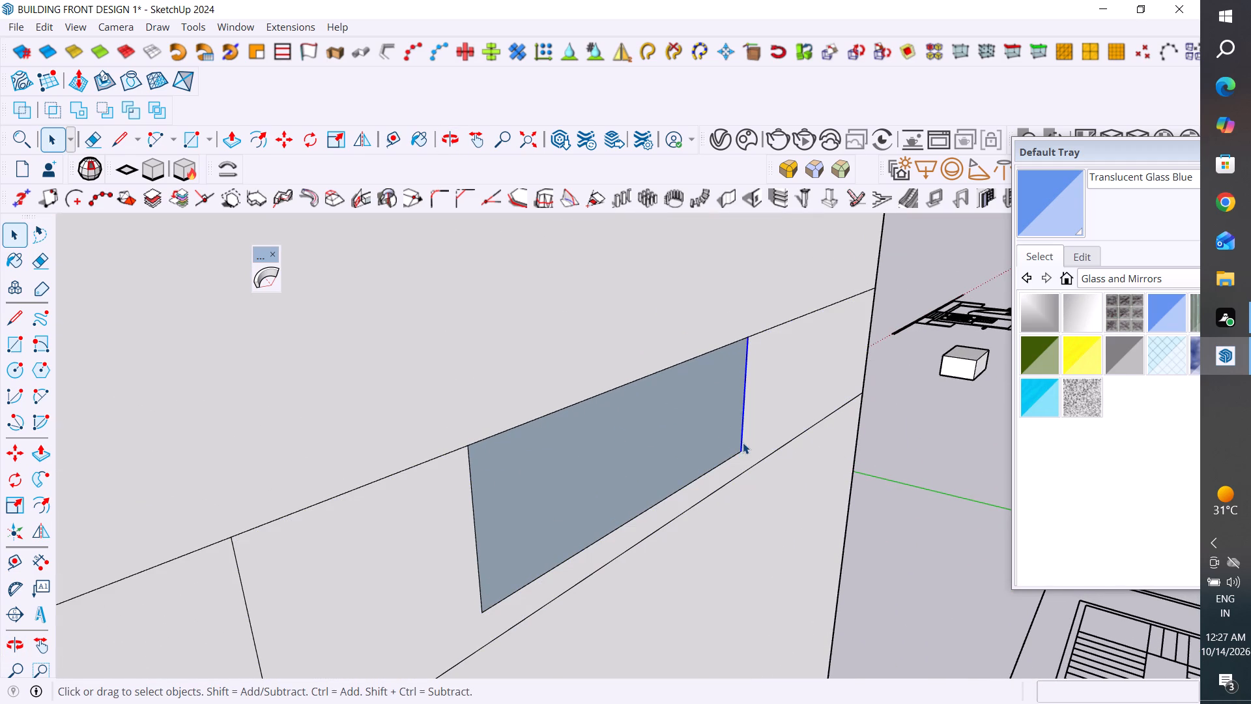
key(Delete)
click(720, 465)
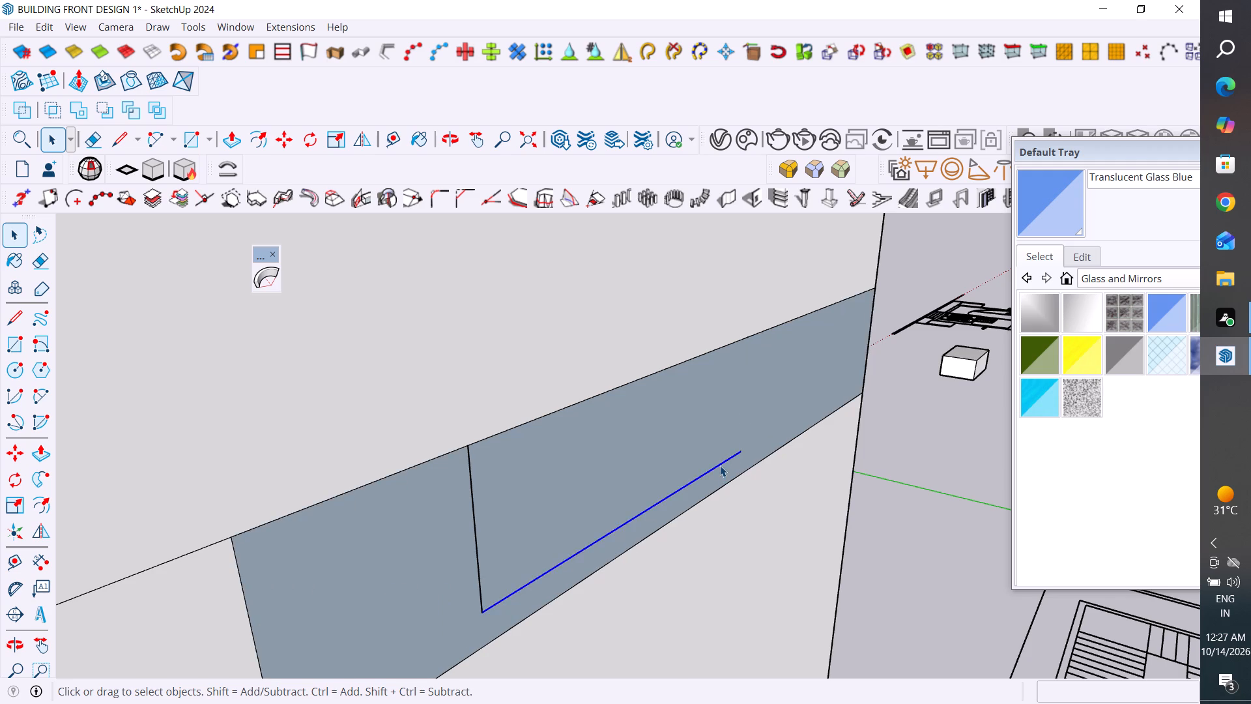
key(Delete)
click(479, 563)
key(Delete)
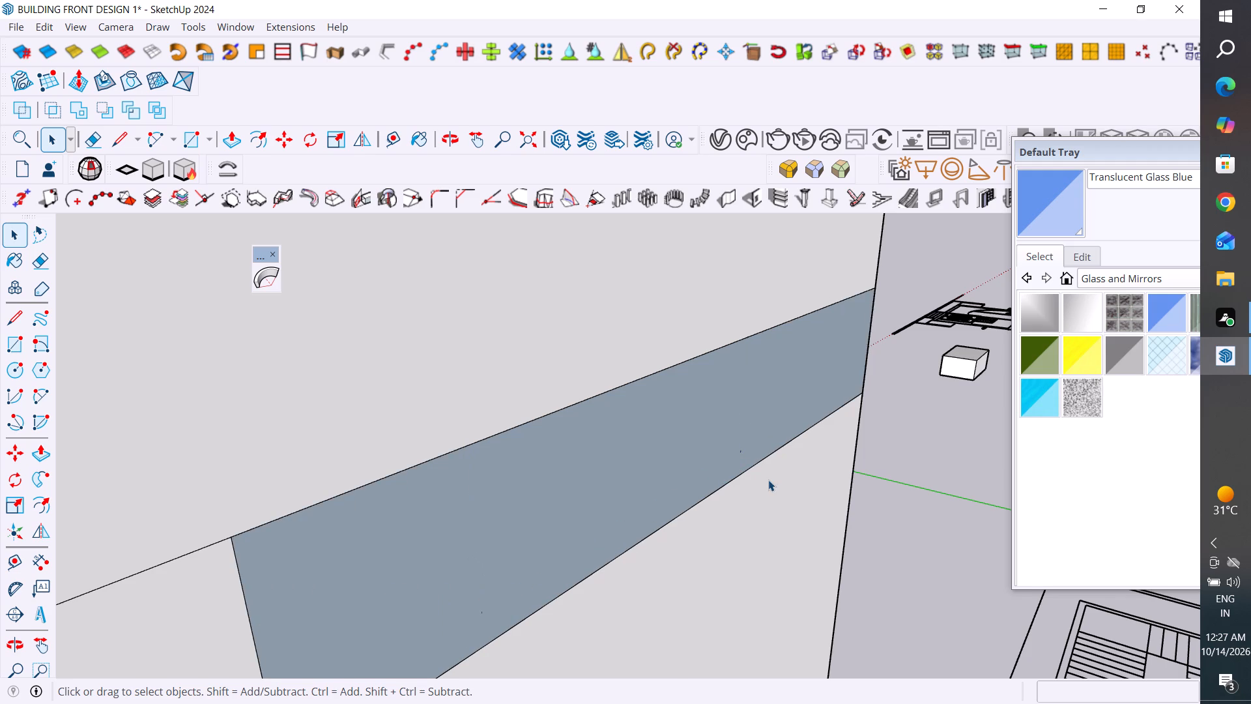
Delete the thin blue strip face beside the merged blue band on the parapet's inner side.
scroll(768, 480, down, 8)
click(573, 600)
key(Delete)
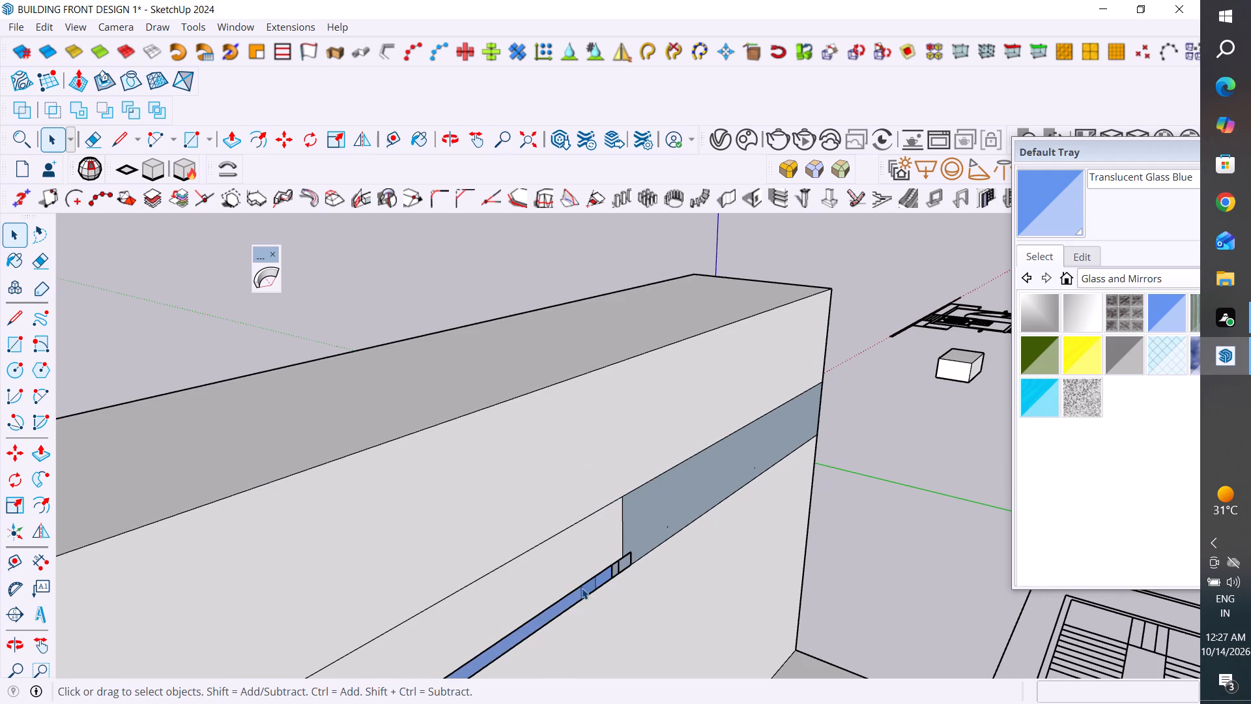
Delete the tall panel face below the thin strip opening on the parapet's inner side.
middle_drag(745, 497, 0, 585)
middle_drag(774, 419, 382, 308)
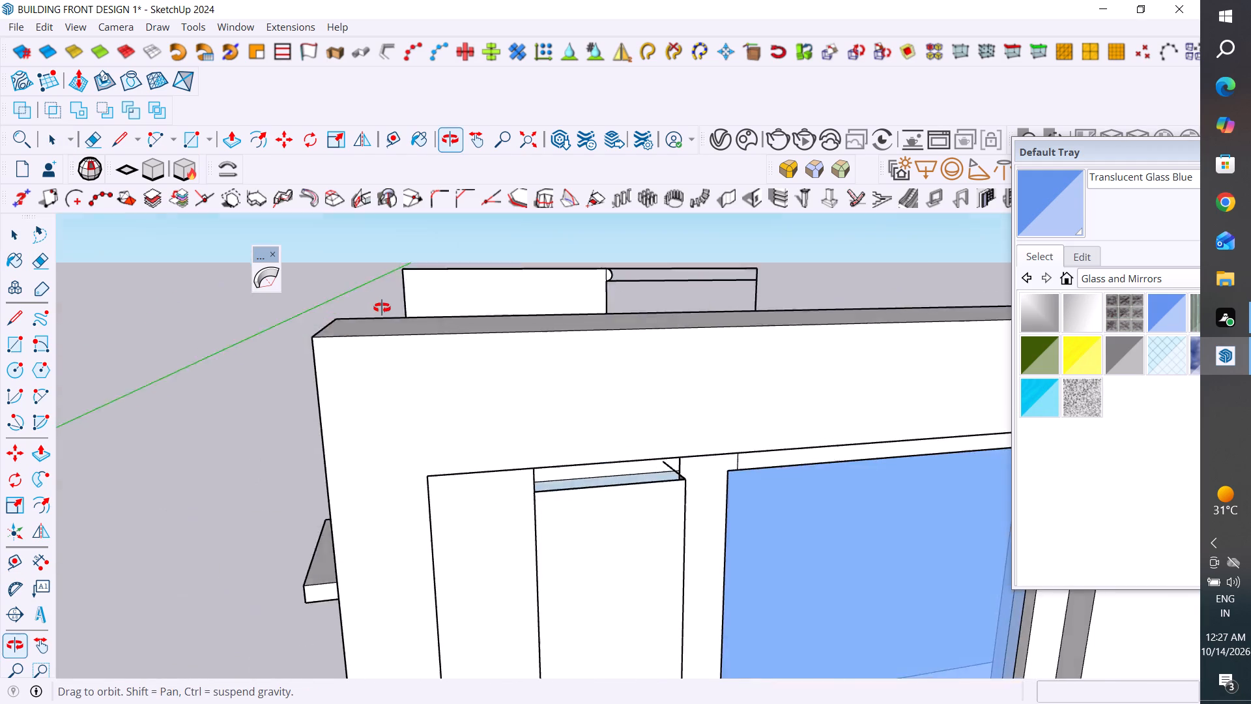
middle_drag(382, 308, 442, 417)
scroll(434, 273, down, 12)
middle_drag(471, 410, 577, 323)
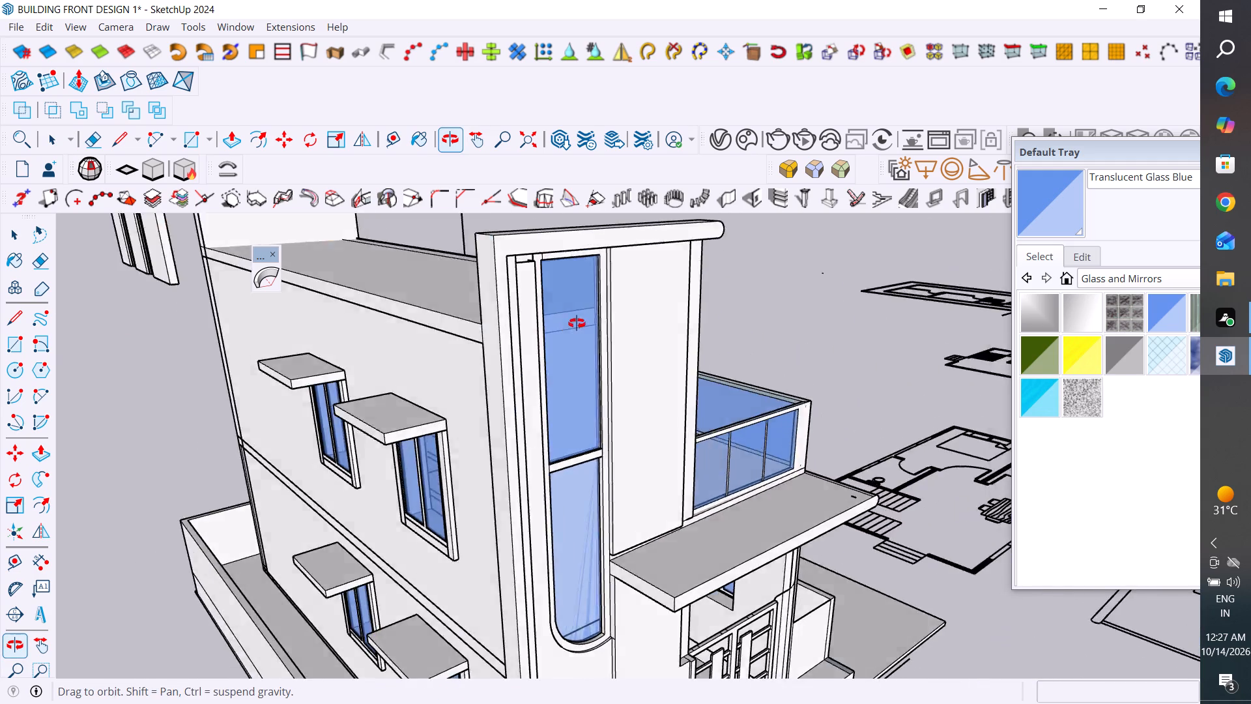
middle_drag(577, 323, 928, 535)
scroll(796, 405, up, 2)
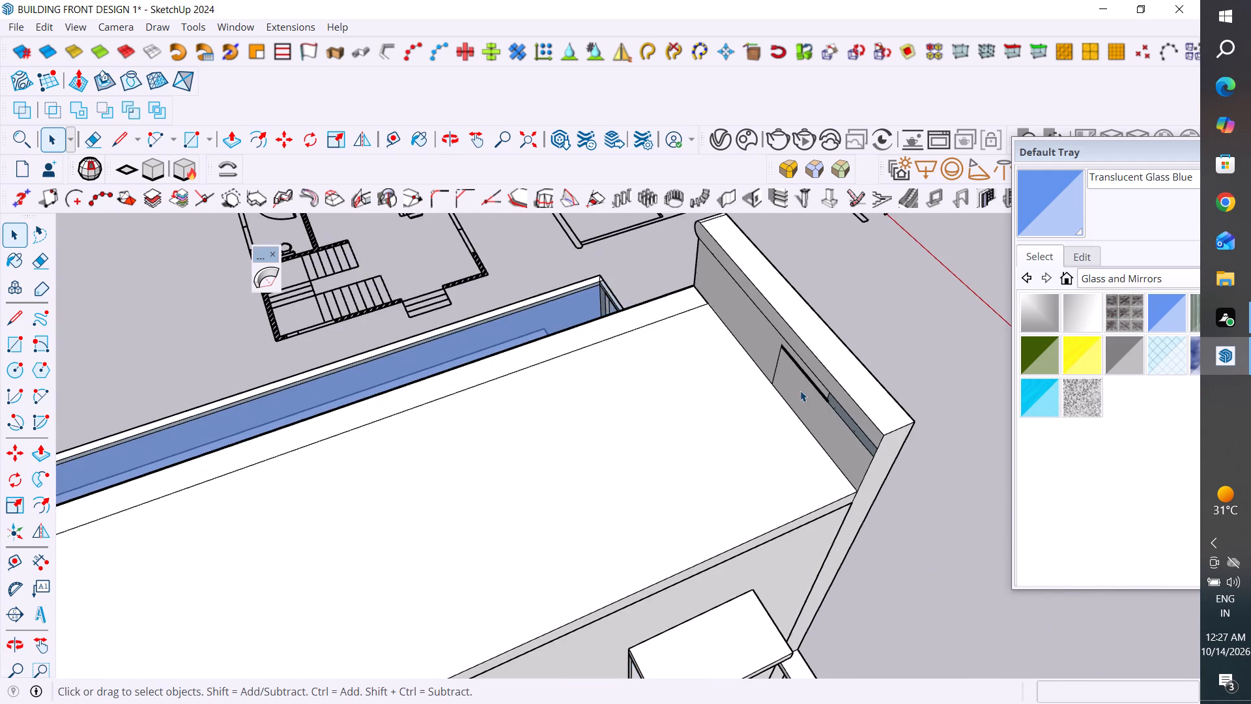
scroll(800, 390, up, 2)
middle_drag(831, 418, 952, 427)
scroll(727, 473, down, 5)
middle_drag(797, 459, 900, 425)
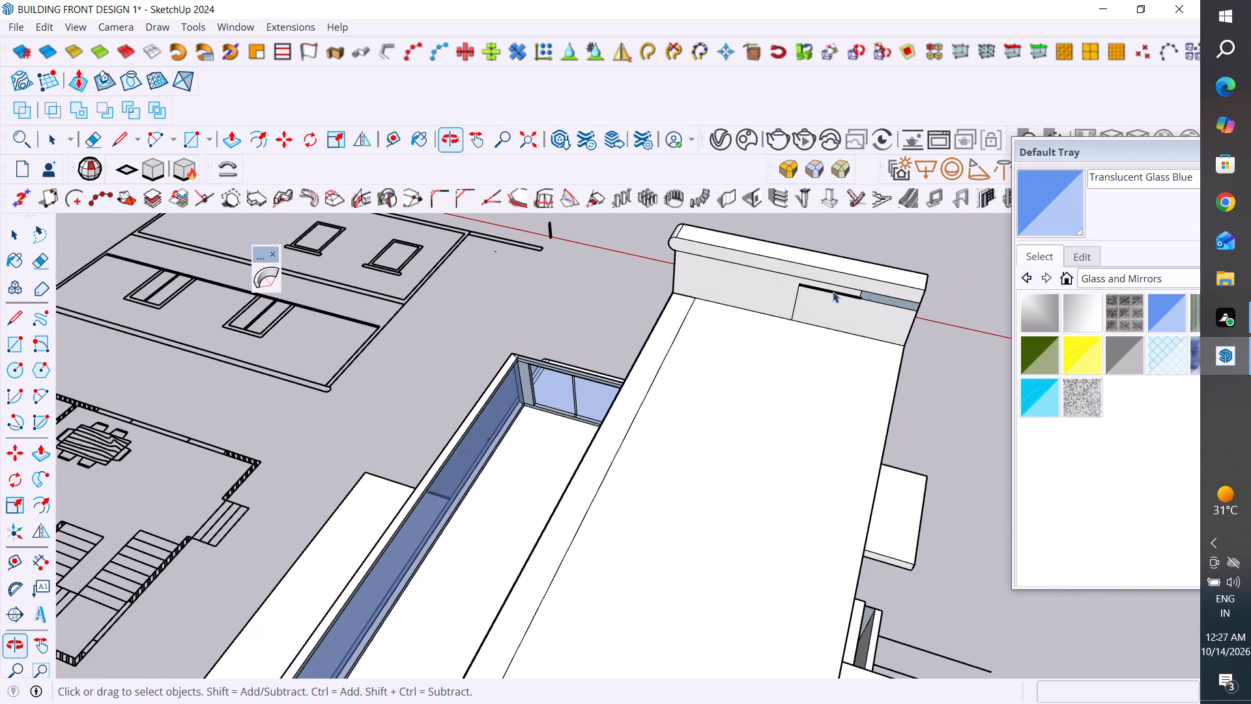
click(838, 313)
key(Delete)
Delete the merged blue band face directly under the coping at the parapet's end.
scroll(771, 381, down, 2)
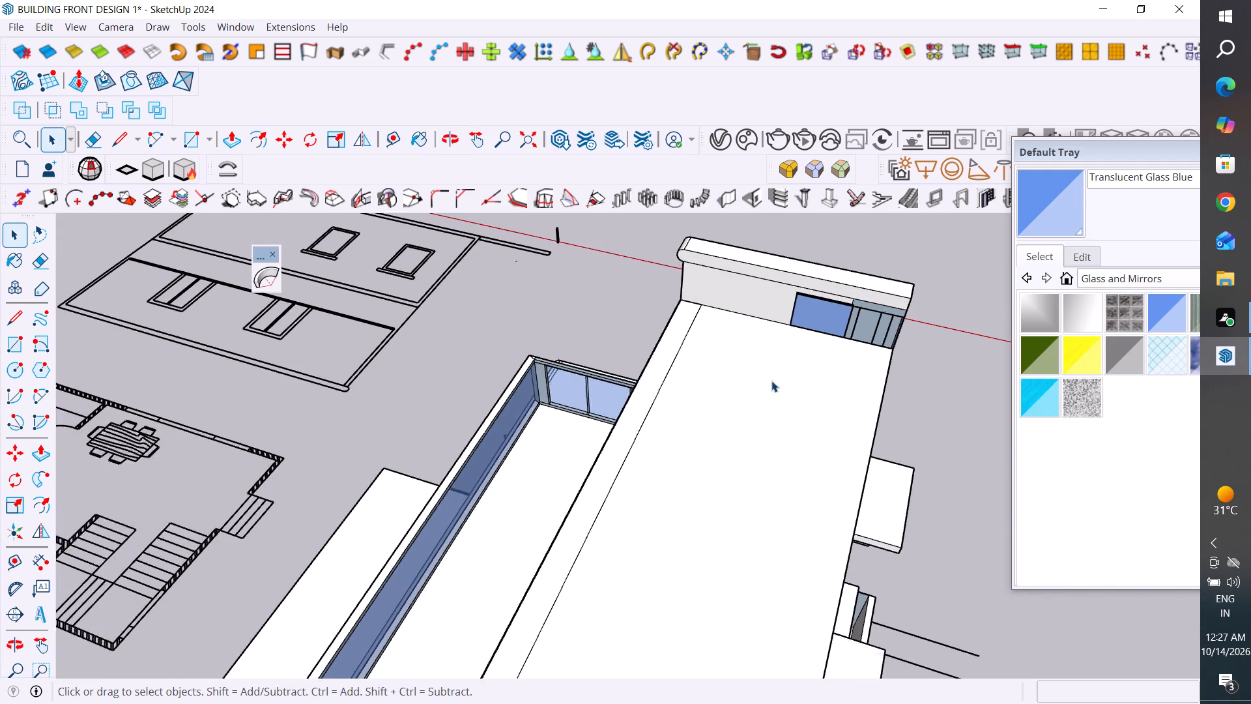
scroll(771, 381, down, 1)
middle_drag(835, 338, 900, 218)
scroll(781, 431, down, 5)
scroll(814, 216, up, 9)
scroll(791, 304, down, 4)
middle_drag(816, 291, 831, 275)
scroll(791, 353, up, 1)
middle_drag(790, 353, 519, 250)
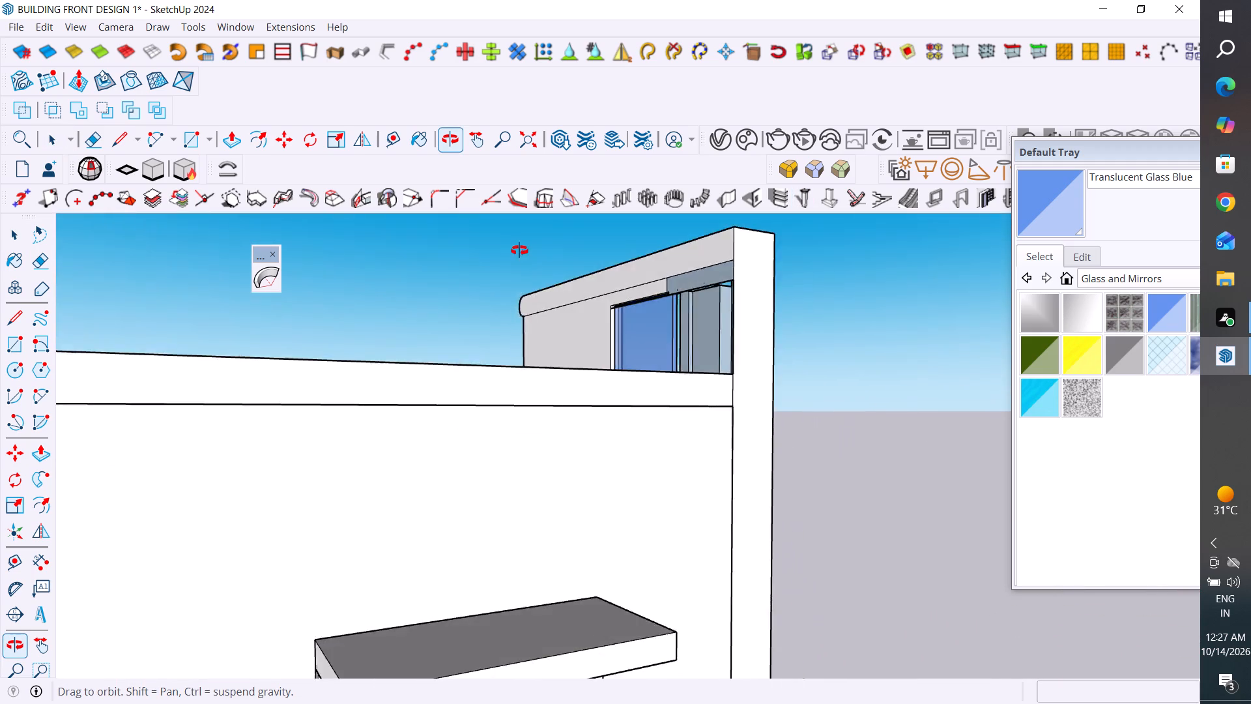
middle_drag(519, 250, 492, 302)
scroll(699, 319, up, 3)
scroll(602, 338, up, 8)
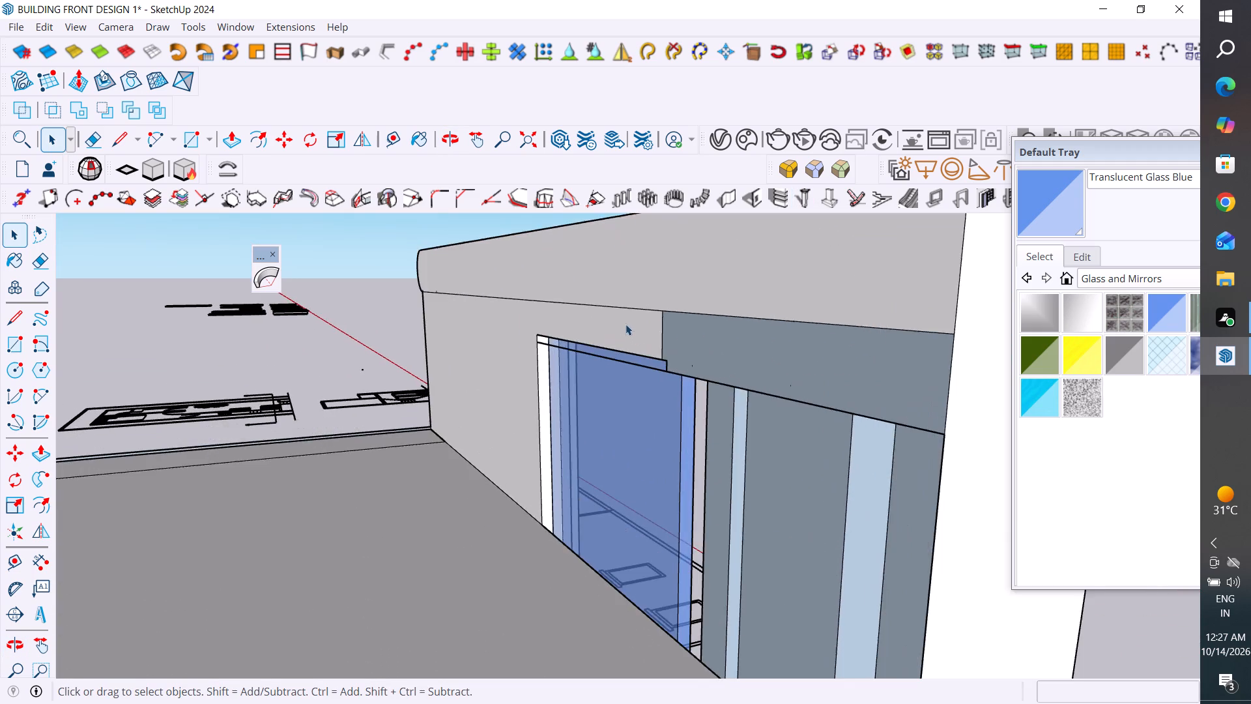
middle_drag(618, 317, 557, 239)
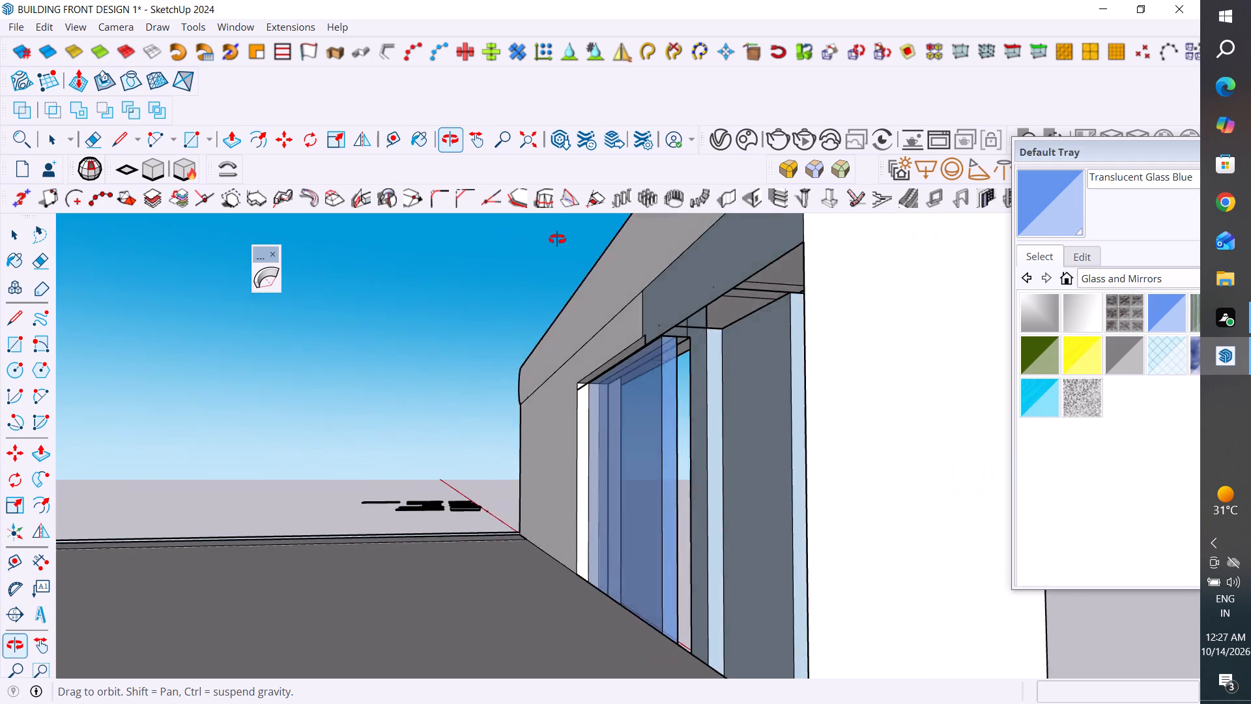
middle_drag(557, 239, 592, 267)
click(737, 299)
key(Delete)
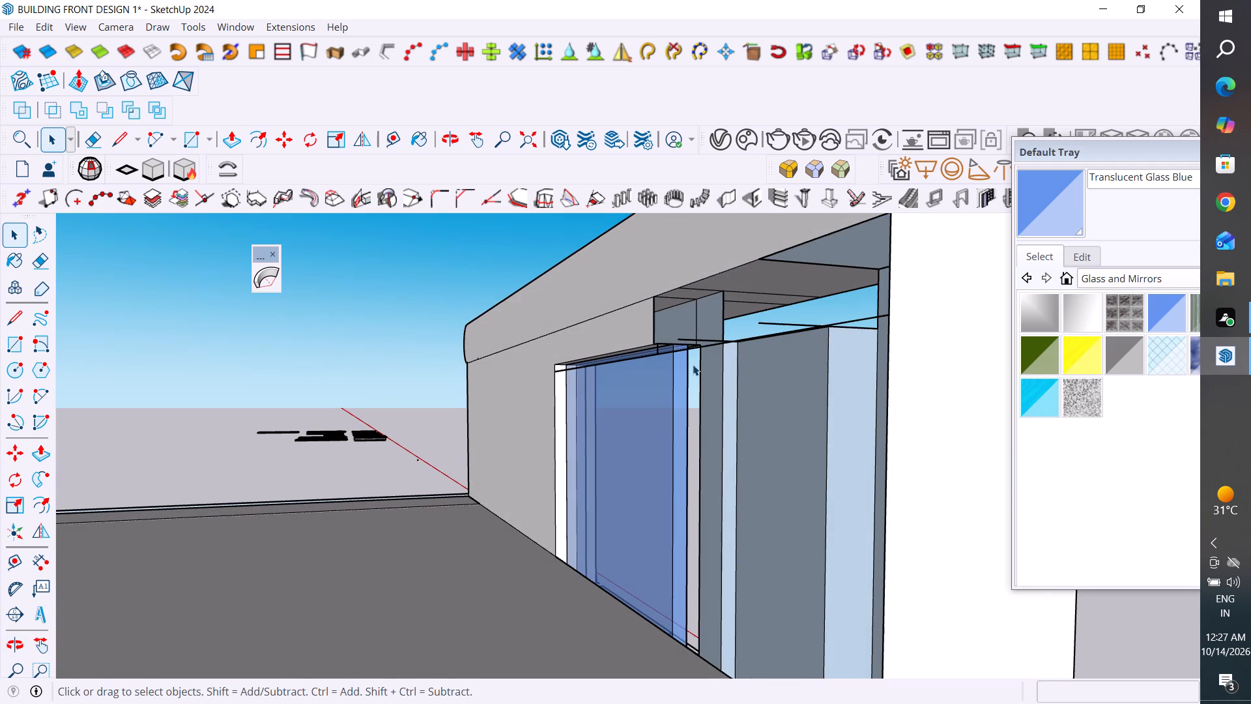
Delete the remaining large wall face on the parapet's inner side.
middle_drag(693, 364, 741, 372)
click(639, 327)
key(Delete)
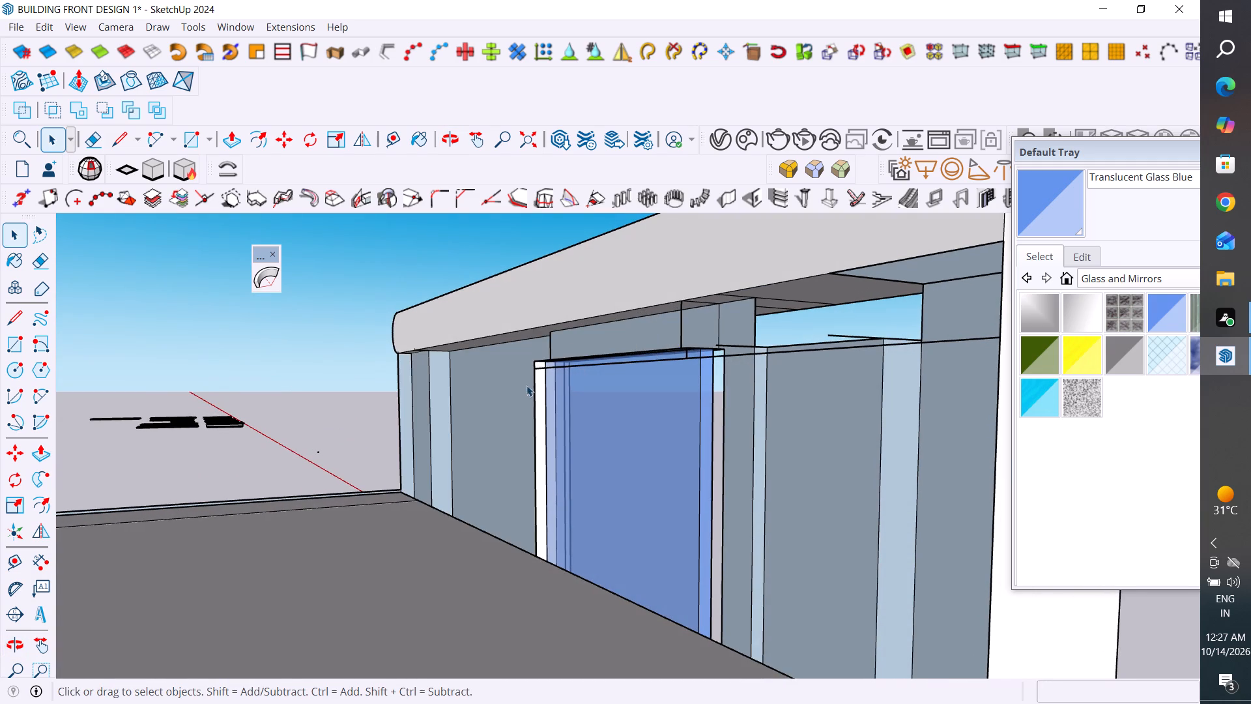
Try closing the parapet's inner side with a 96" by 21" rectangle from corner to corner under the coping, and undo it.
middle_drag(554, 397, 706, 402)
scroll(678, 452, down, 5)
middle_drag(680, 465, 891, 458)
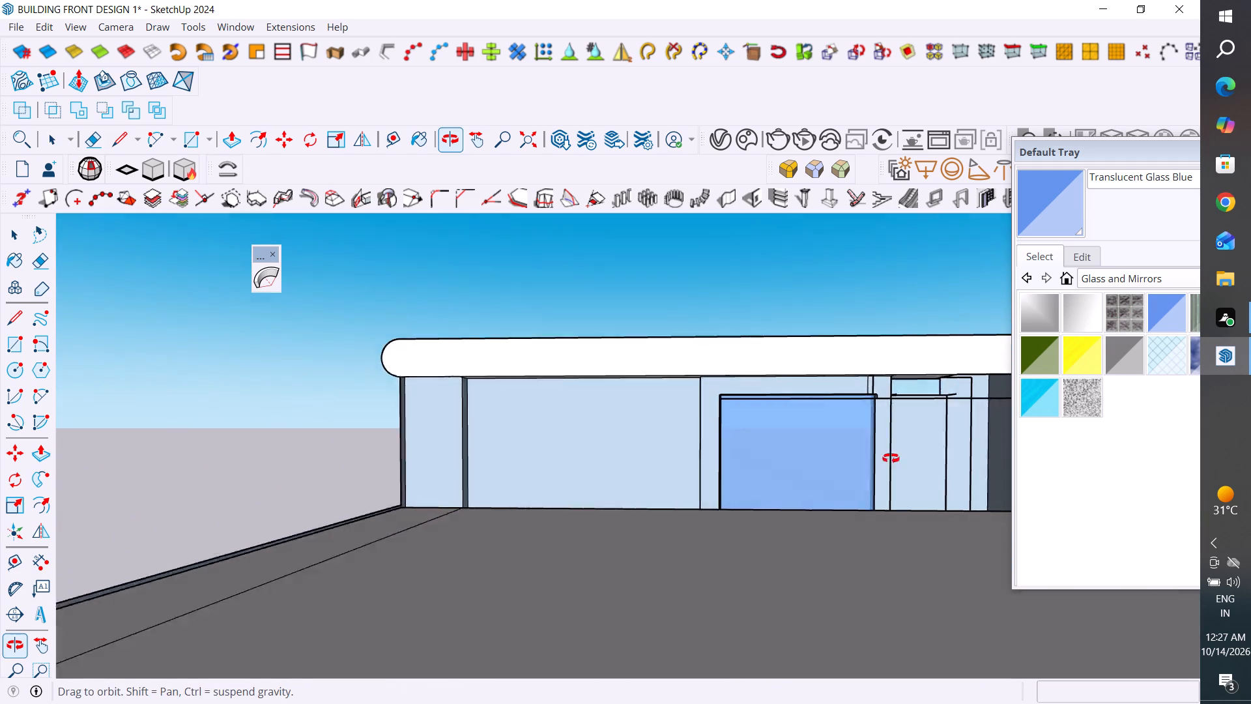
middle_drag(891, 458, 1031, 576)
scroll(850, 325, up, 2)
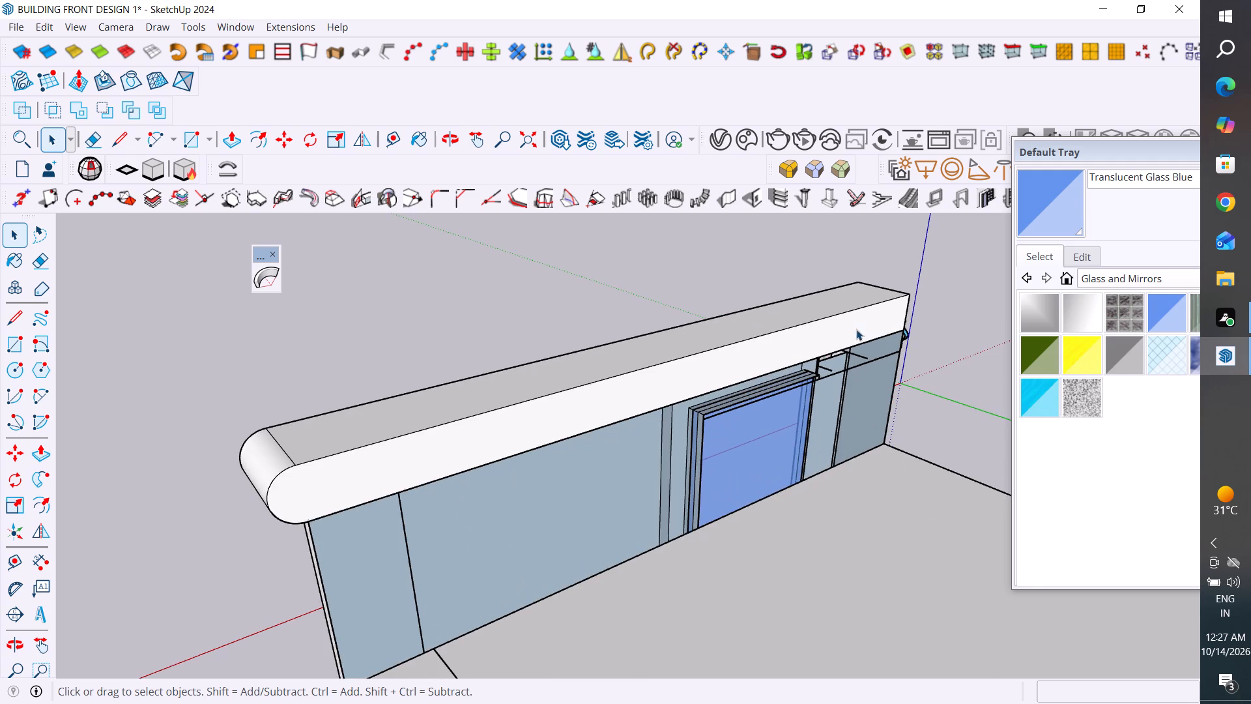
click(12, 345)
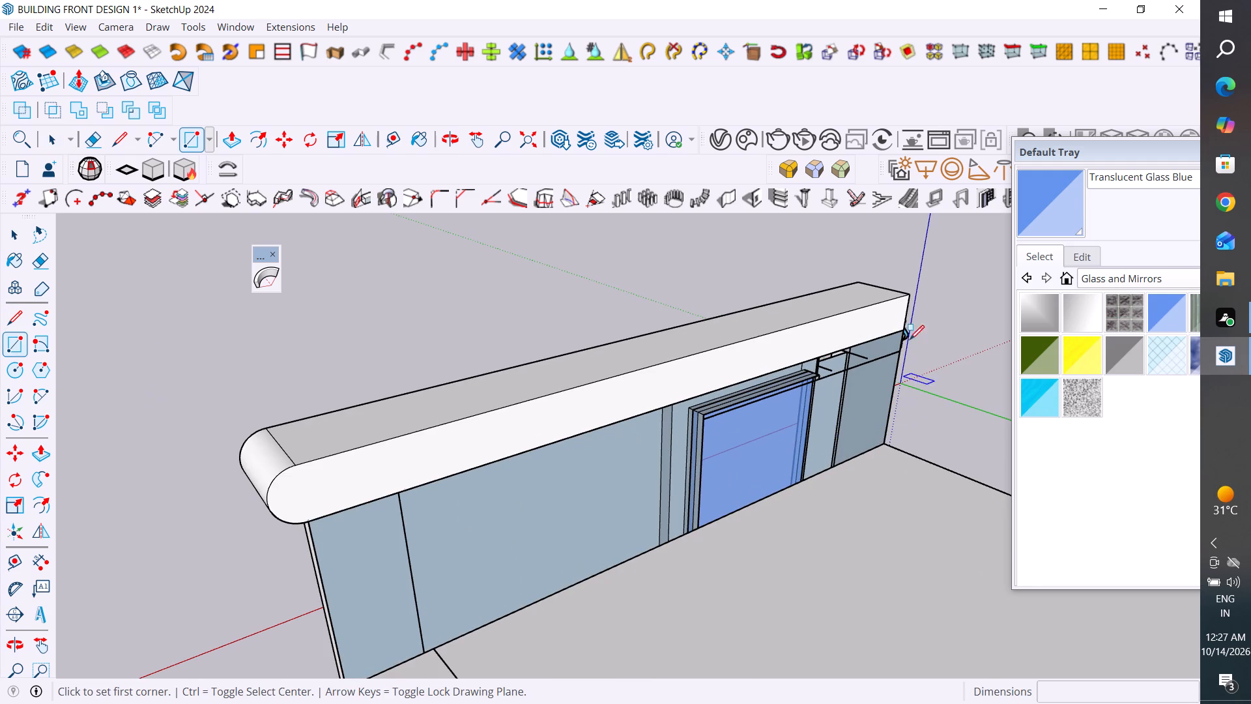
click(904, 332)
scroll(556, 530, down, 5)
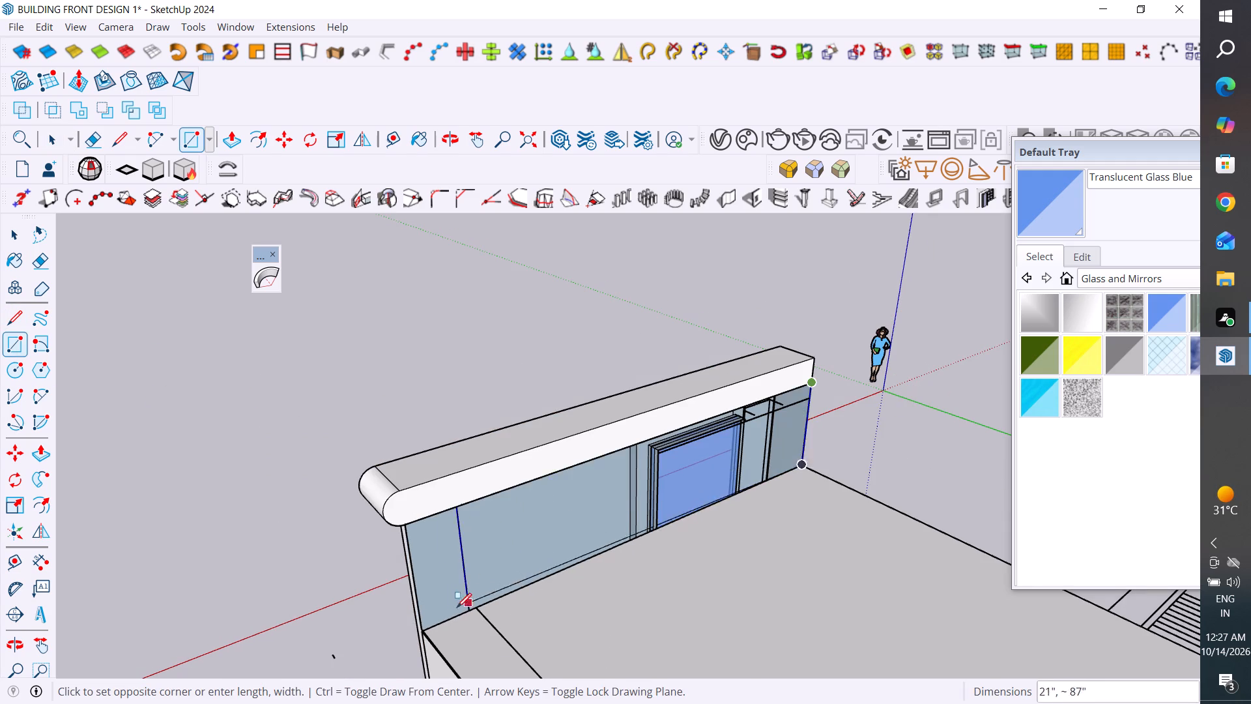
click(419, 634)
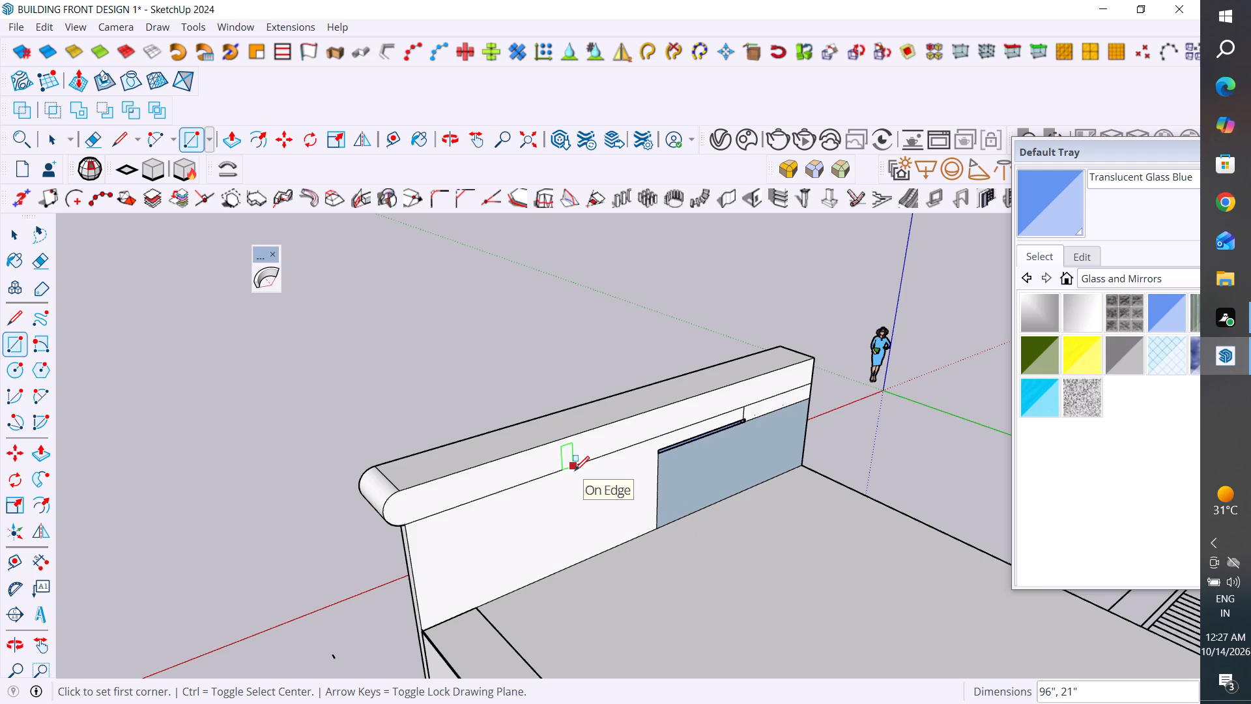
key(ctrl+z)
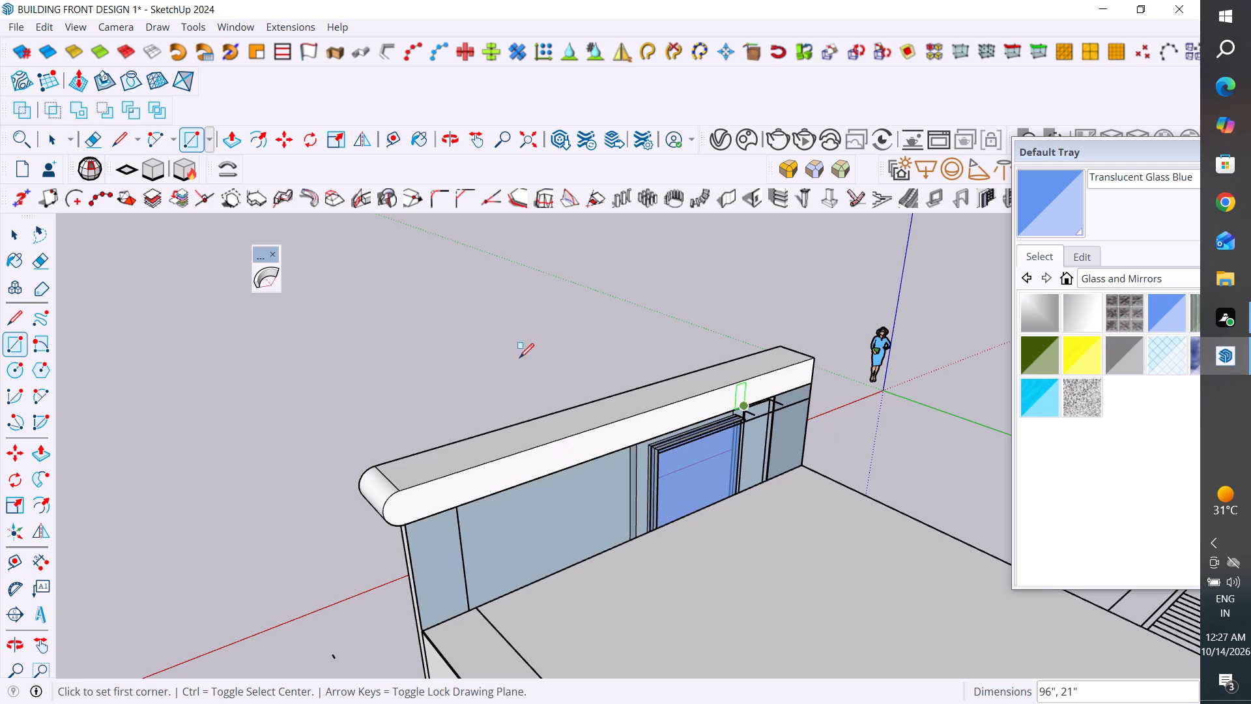
Erase the long stray horizontal edge running from the window frame to the parapet's end wall.
middle_drag(702, 418, 826, 433)
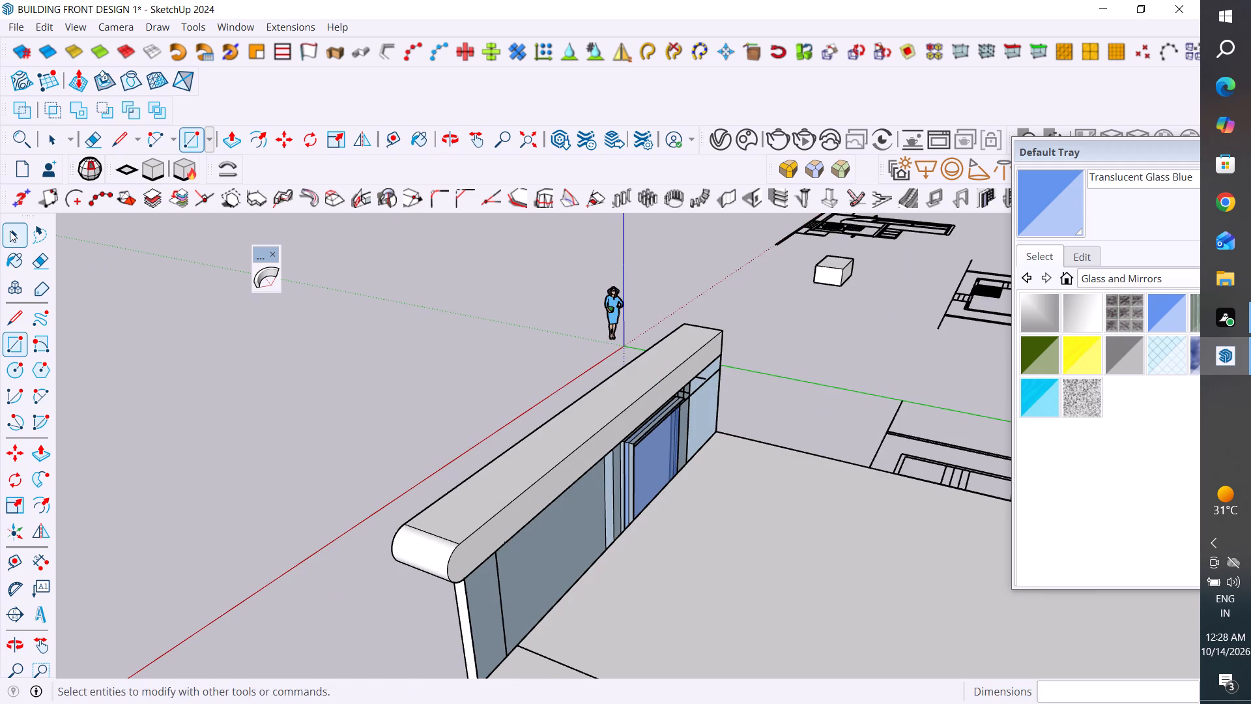
click(19, 226)
scroll(588, 400, up, 3)
middle_drag(708, 433, 747, 330)
scroll(669, 512, up, 2)
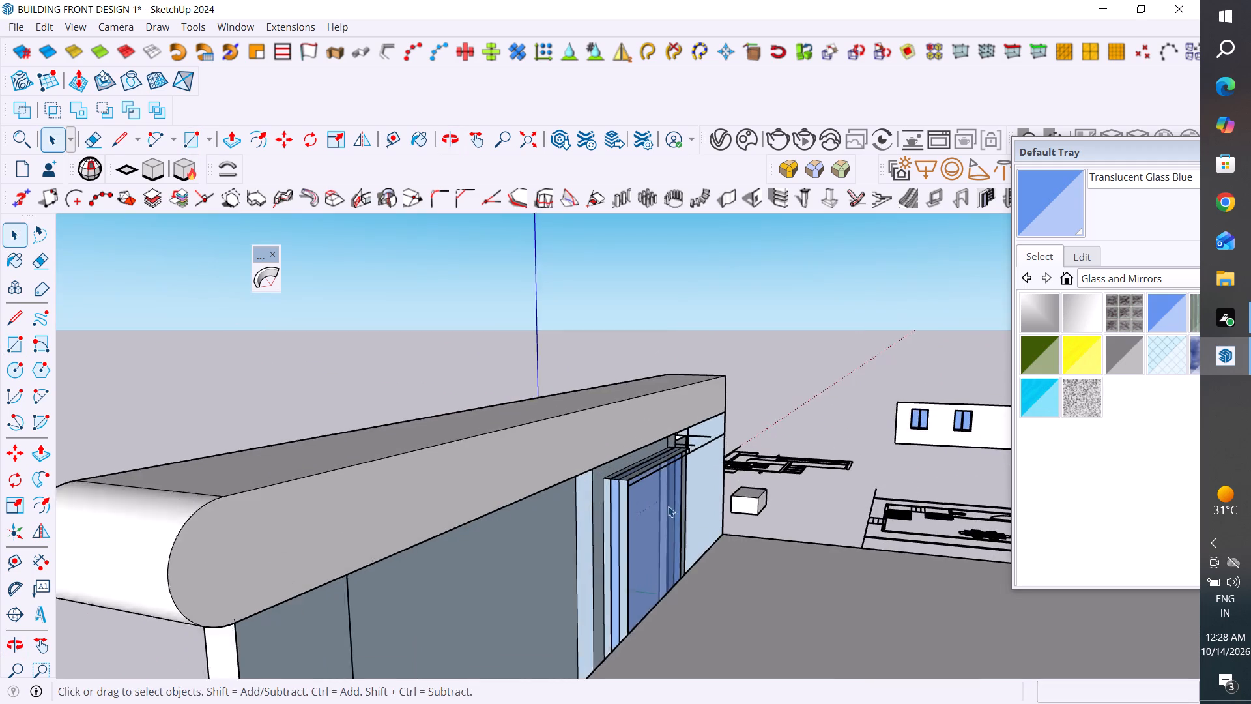
scroll(668, 506, up, 1)
middle_drag(678, 503, 203, 513)
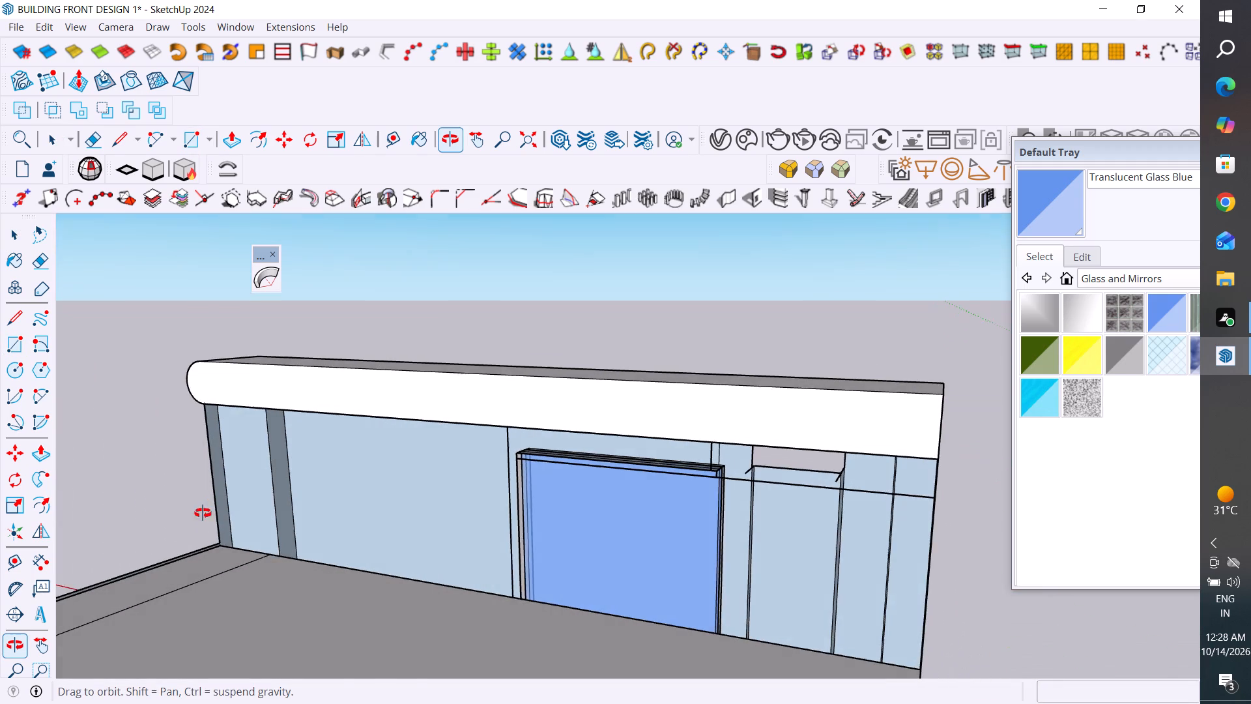
middle_drag(203, 513, 210, 519)
click(833, 499)
middle_drag(826, 556, 751, 547)
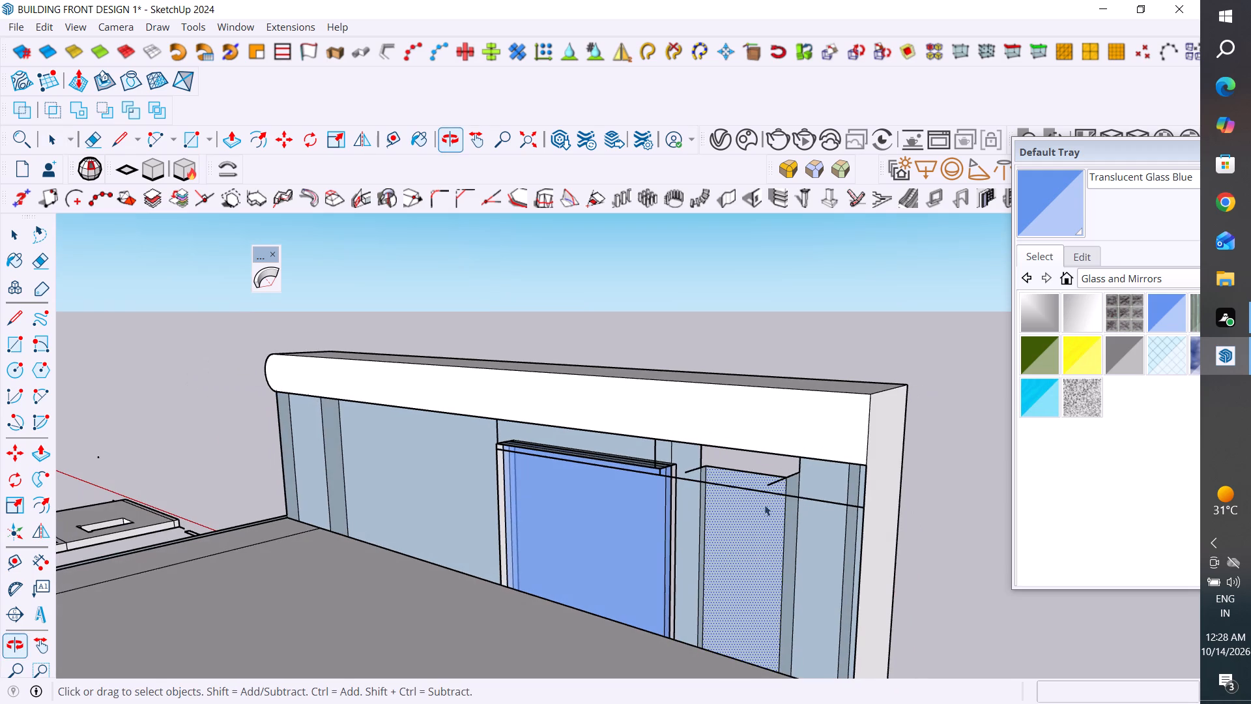
click(790, 495)
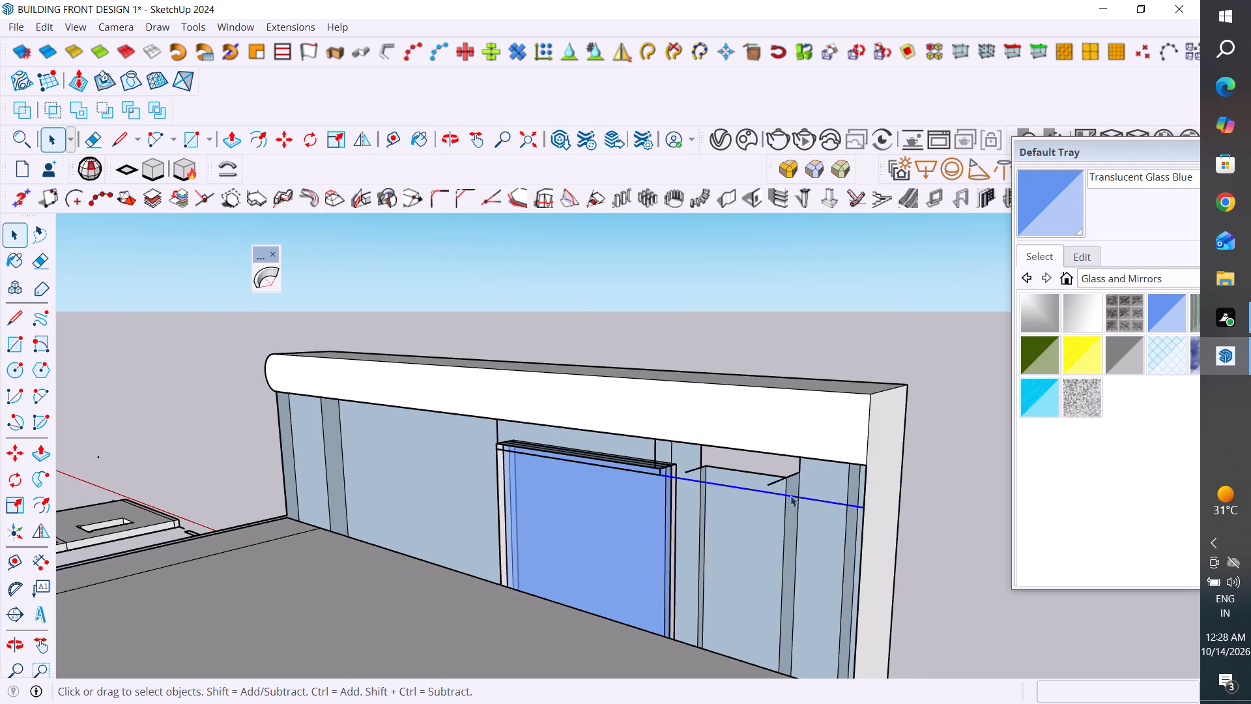
key(Delete)
Erase the leftover stray edges around the glass window frame's top: the long edge, the short end edge and the vertical edge above.
scroll(657, 475, up, 9)
middle_drag(648, 488, 612, 491)
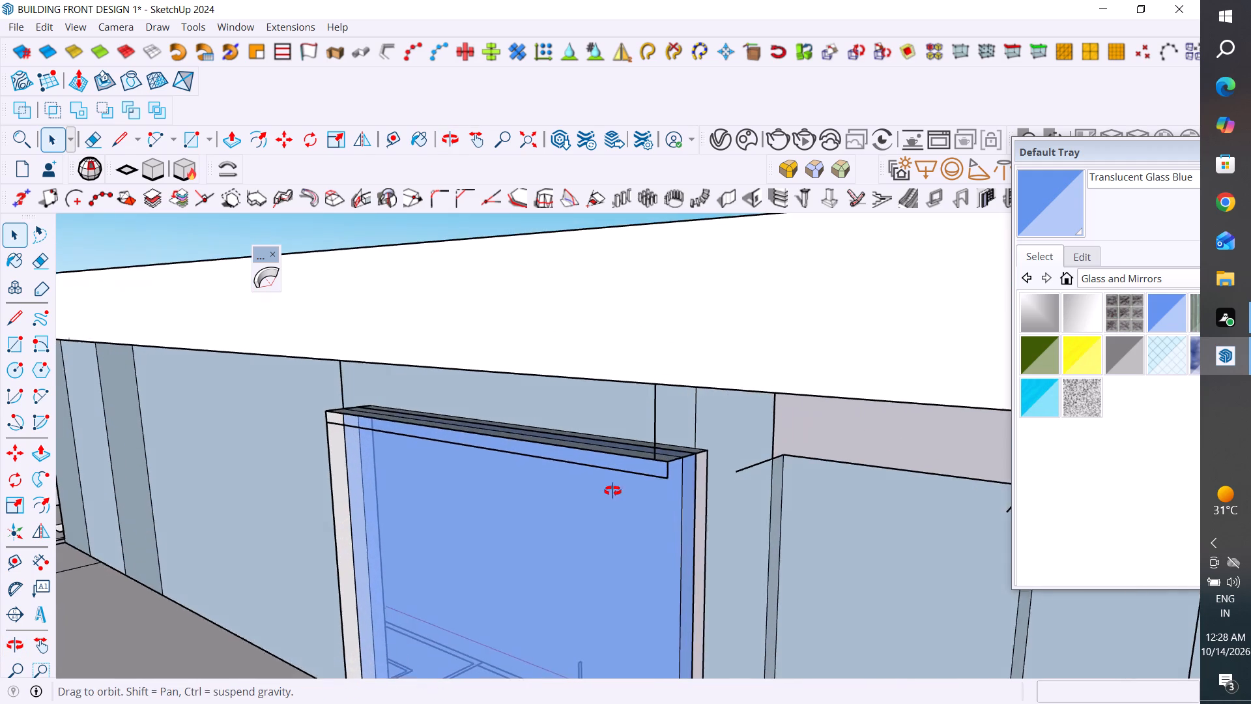
middle_drag(612, 491, 491, 400)
scroll(582, 435, up, 2)
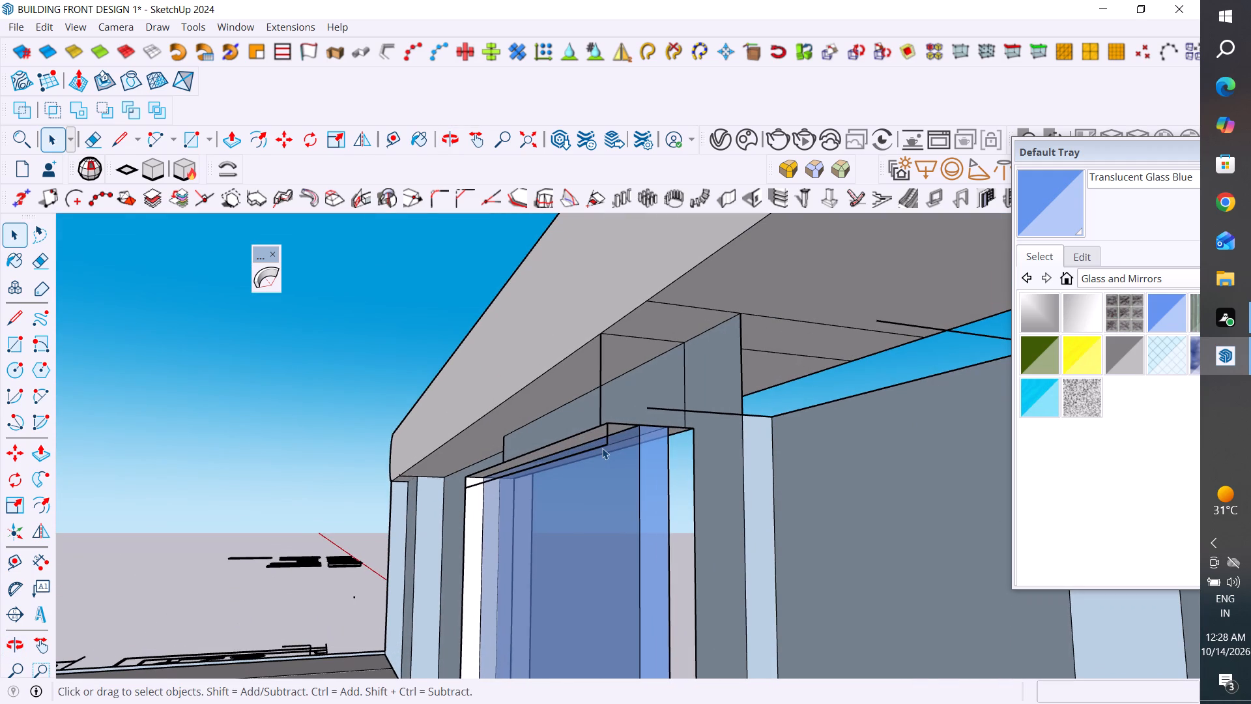
click(602, 448)
key(Delete)
click(607, 439)
key(Delete)
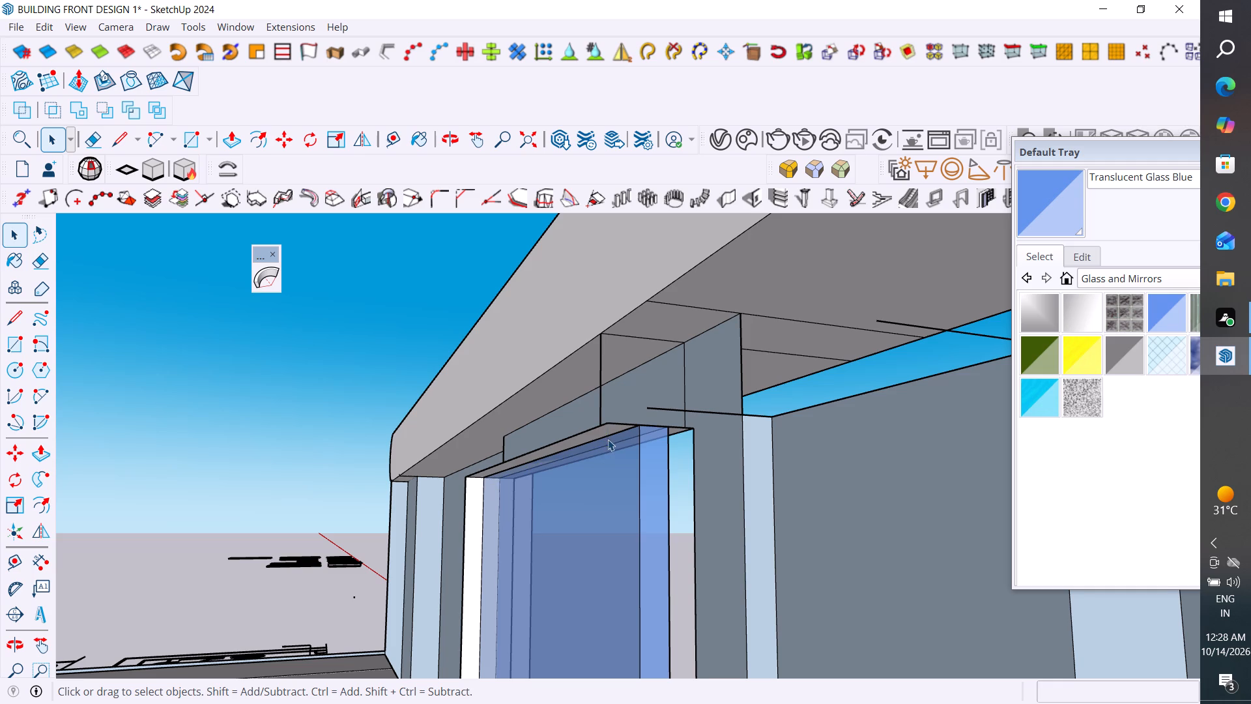
middle_drag(609, 441, 717, 624)
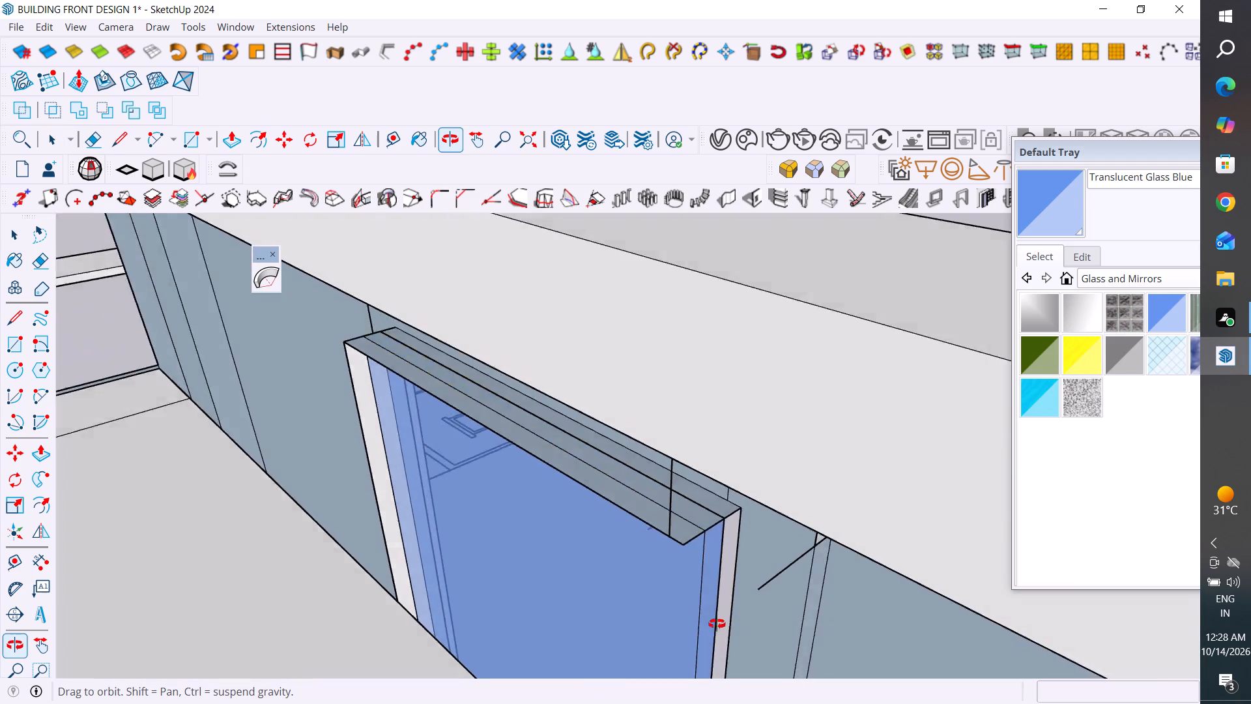
middle_drag(717, 624, 665, 555)
click(636, 465)
key(Delete)
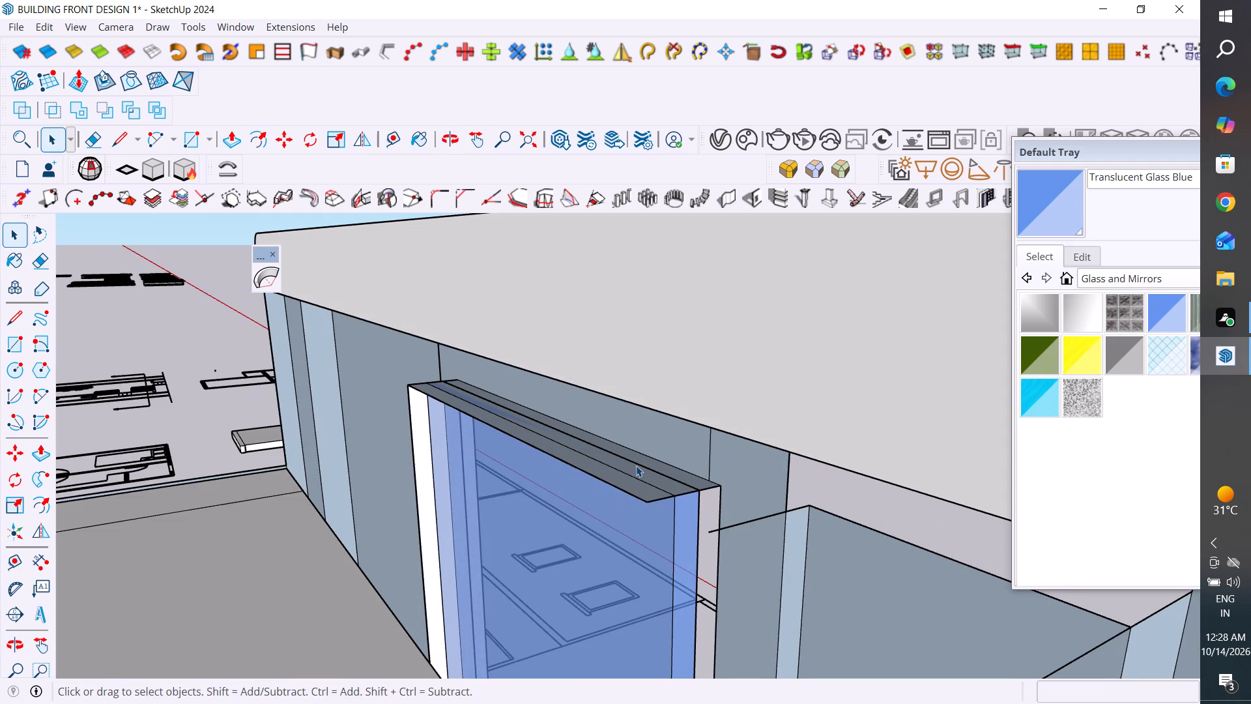
Erase the short stray edge projecting from the top corner of the tall recess panel beside the glass window.
middle_drag(494, 445, 732, 478)
scroll(758, 505, down, 3)
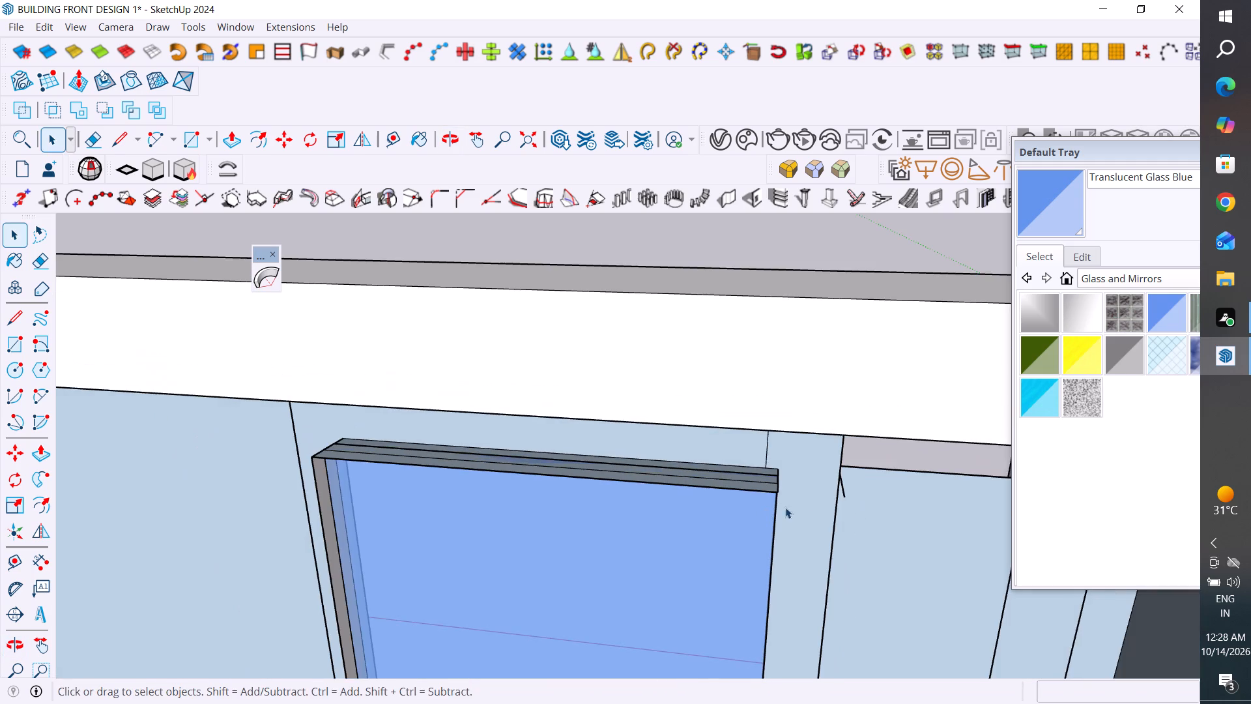
middle_drag(796, 514, 849, 527)
click(845, 474)
key(Delete)
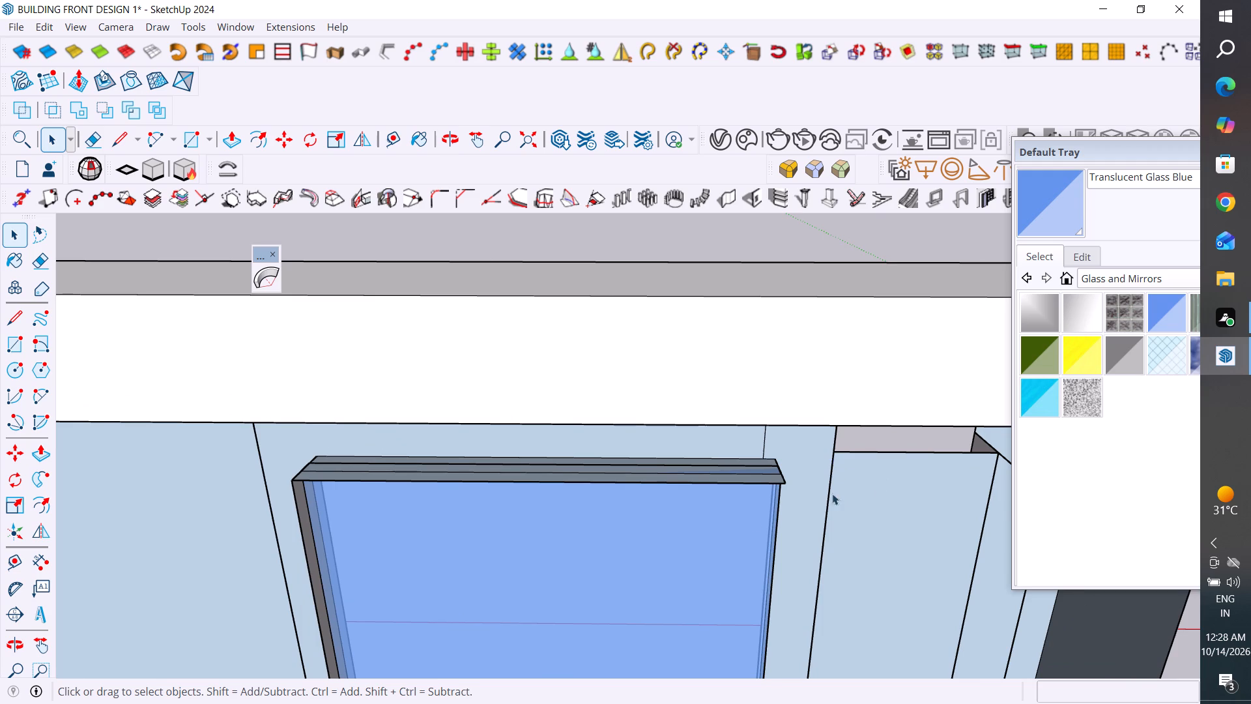
Erase the leftover geometry beside the top corner of the tall recess panel behind the front parapet.
scroll(753, 518, down, 4)
click(939, 490)
key(Delete)
scroll(941, 490, down, 6)
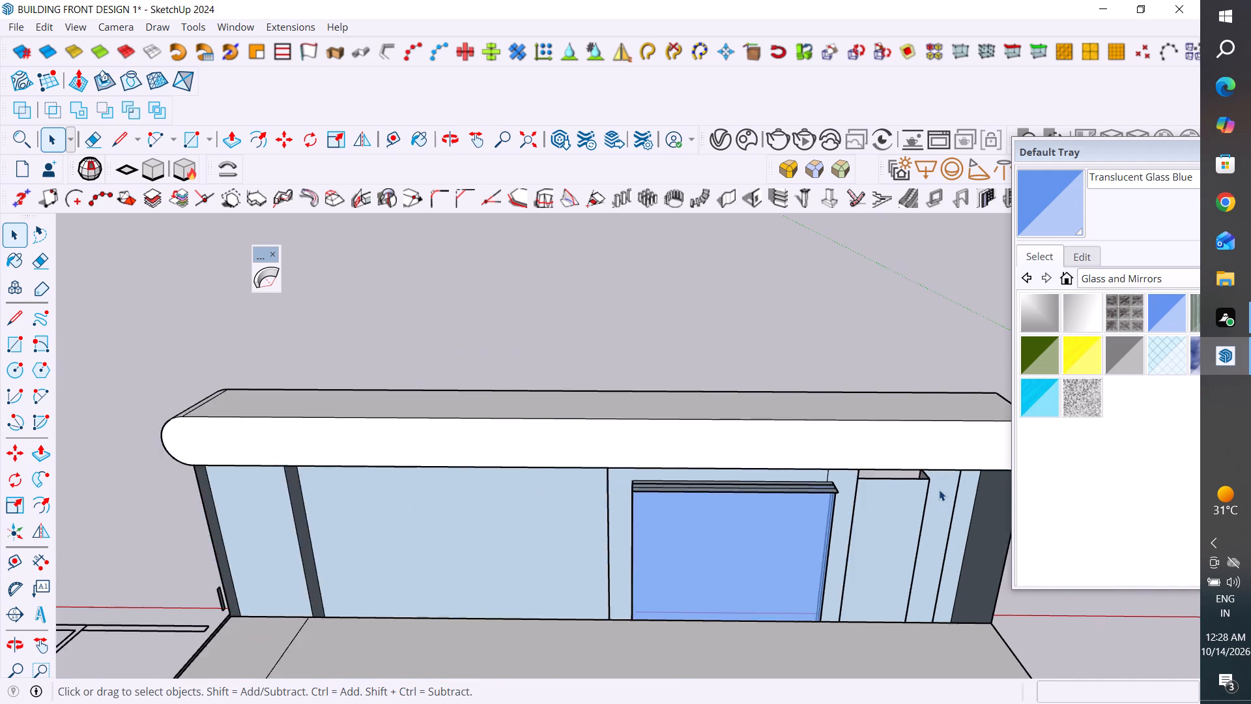
scroll(939, 490, down, 4)
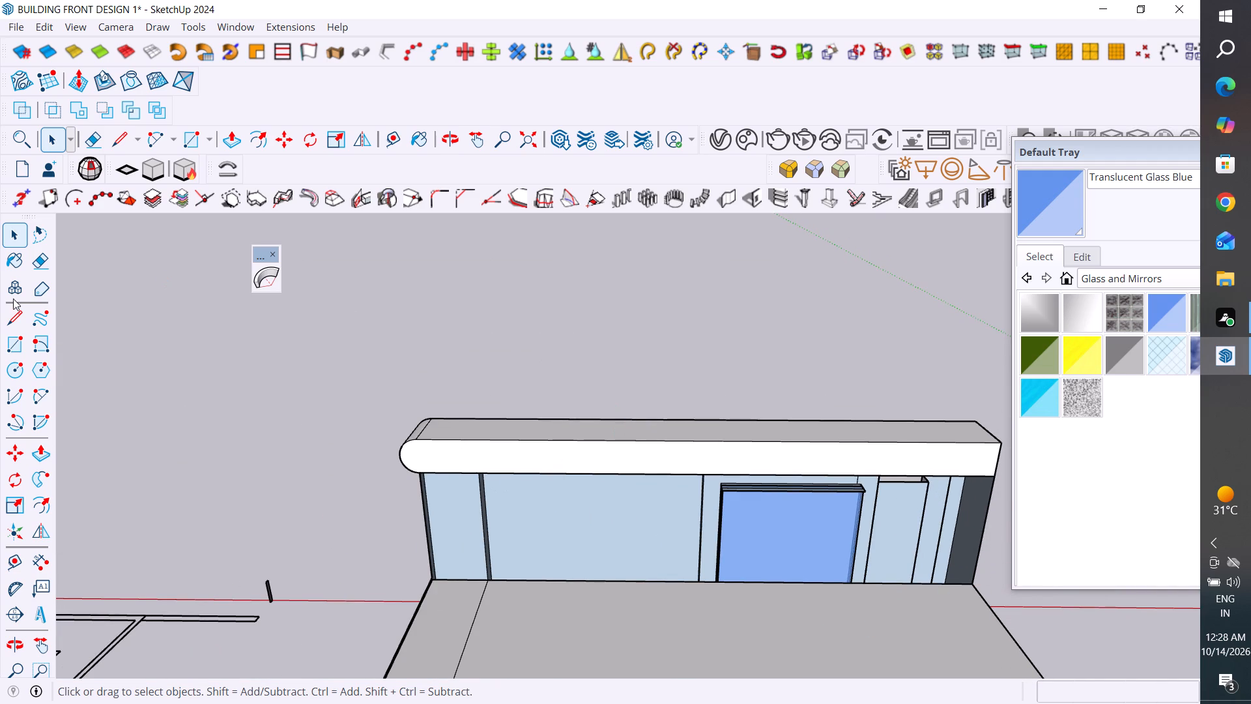
Close the front parapet's inner side with a 21" by 96" rectangle drawn corner to corner under the coping.
click(13, 342)
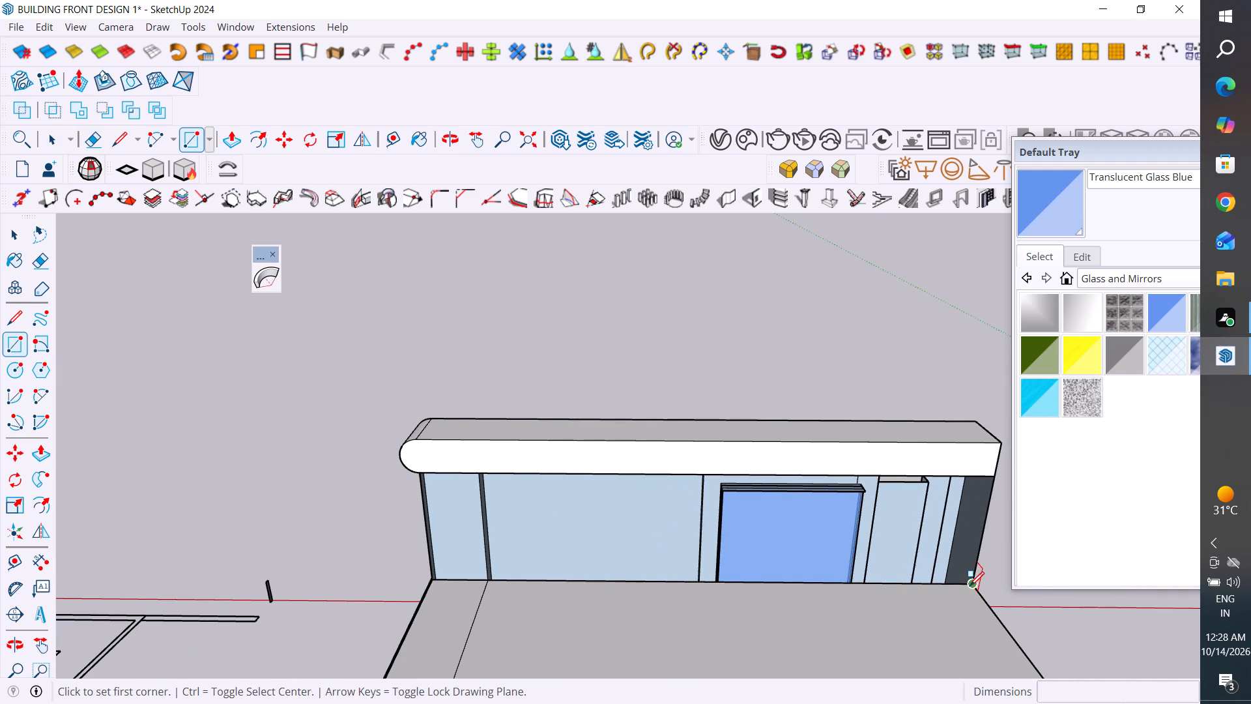
click(970, 586)
click(421, 480)
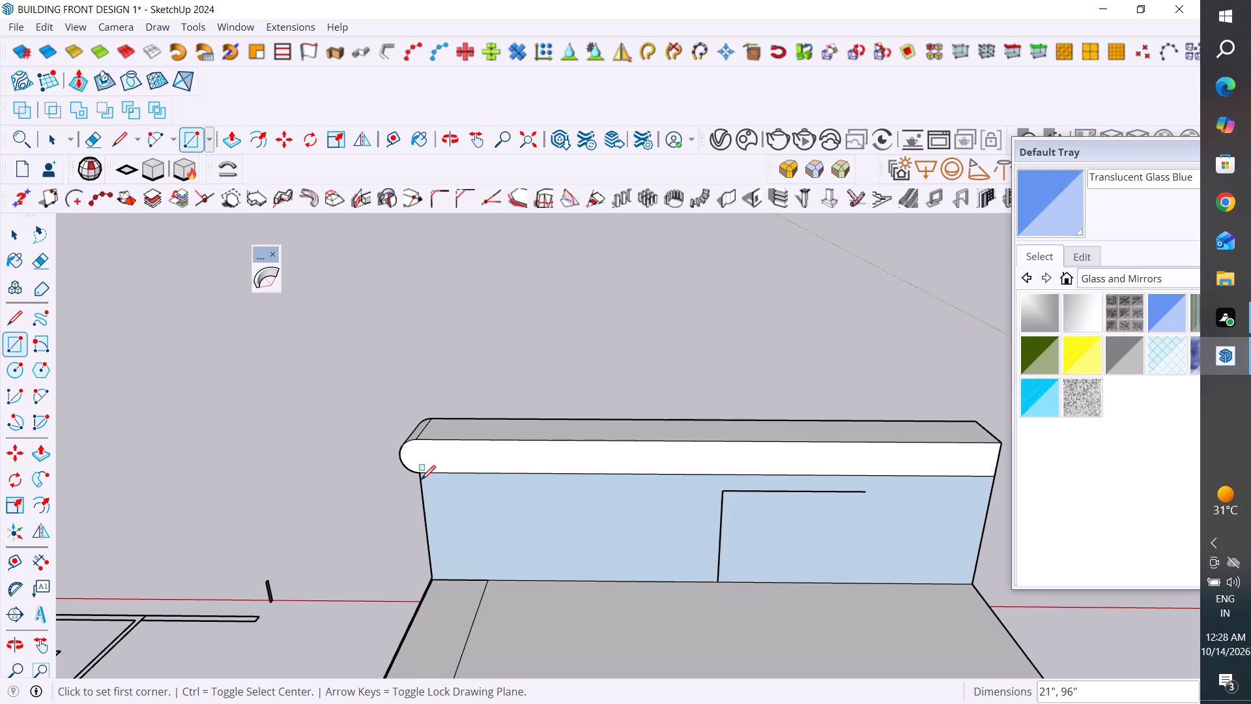
Erase the vertical and horizontal window-frame edges left on the front parapet's new inner face.
click(16, 235)
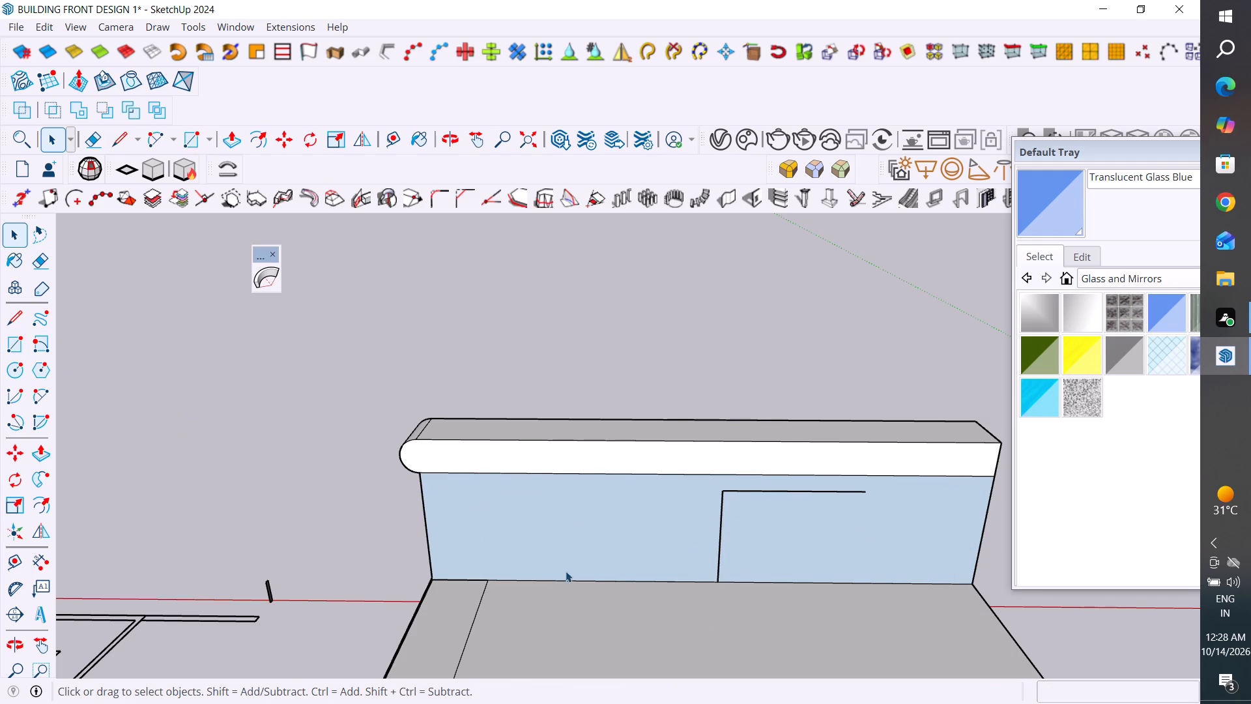
click(717, 551)
key(Delete)
click(838, 490)
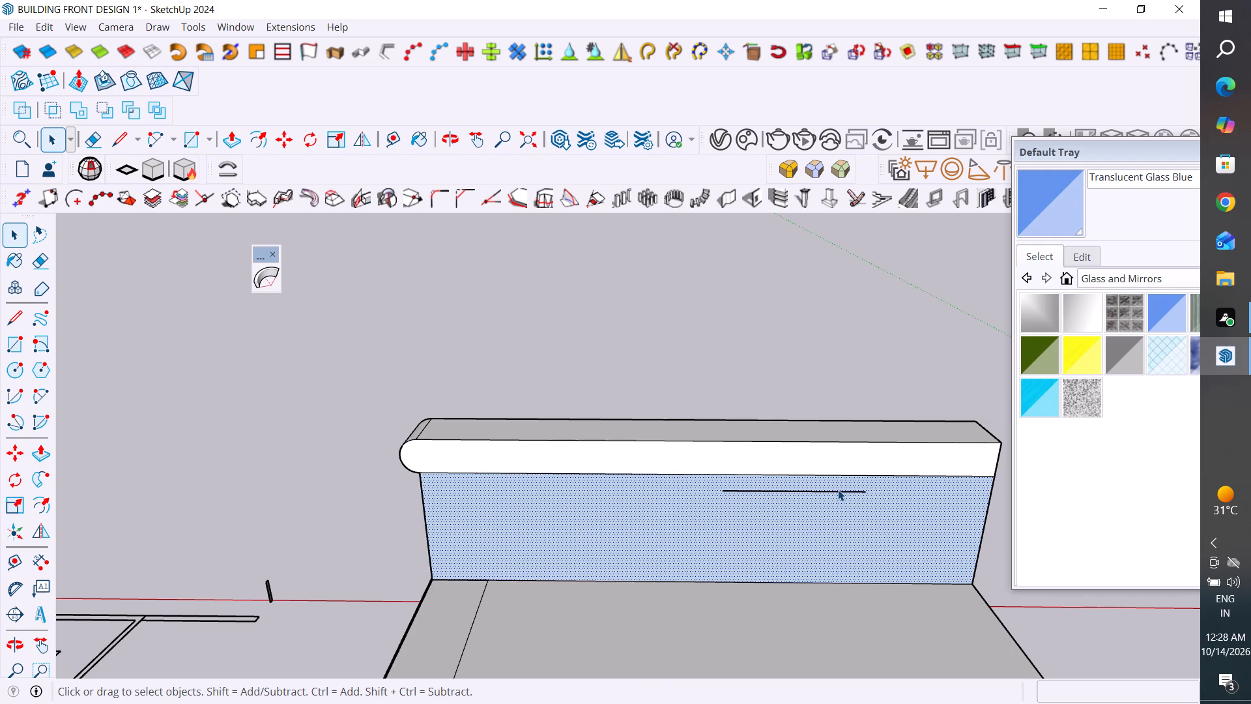
click(842, 490)
click(847, 493)
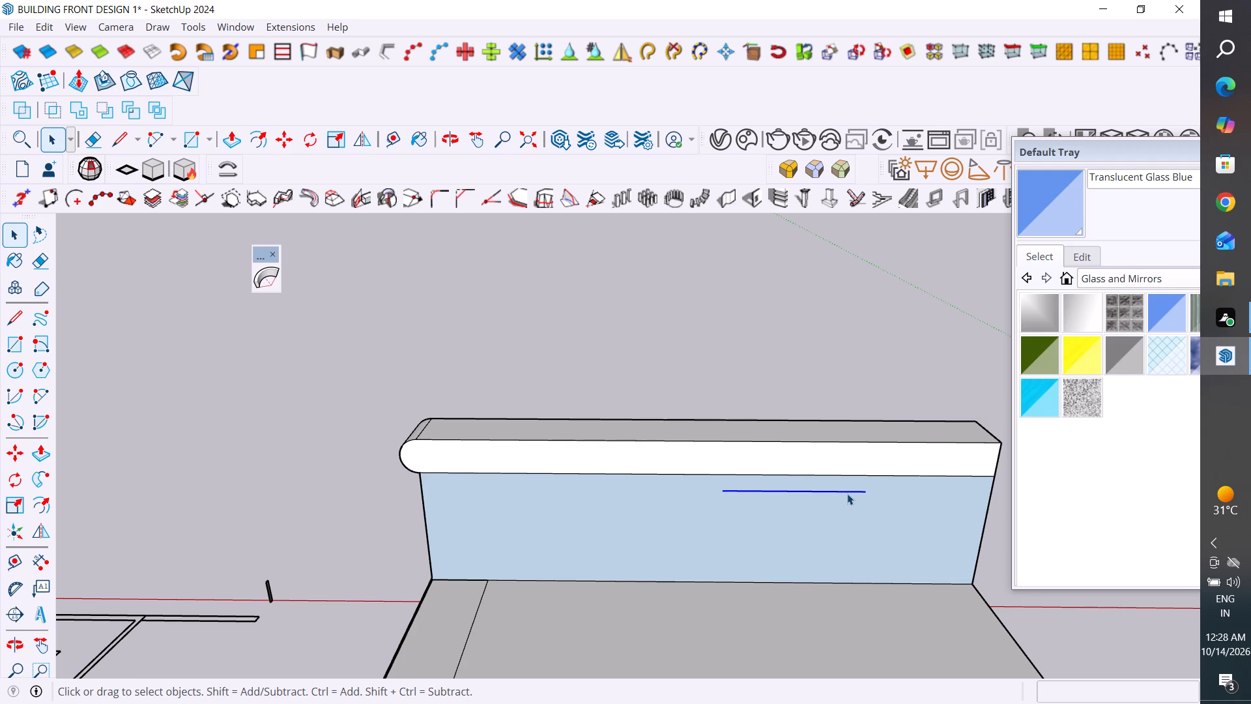
key(Delete)
Examine the front window tower from outside and the stray outline edges beside the terrace's far end wall.
scroll(575, 252, down, 6)
middle_drag(434, 321, 794, 420)
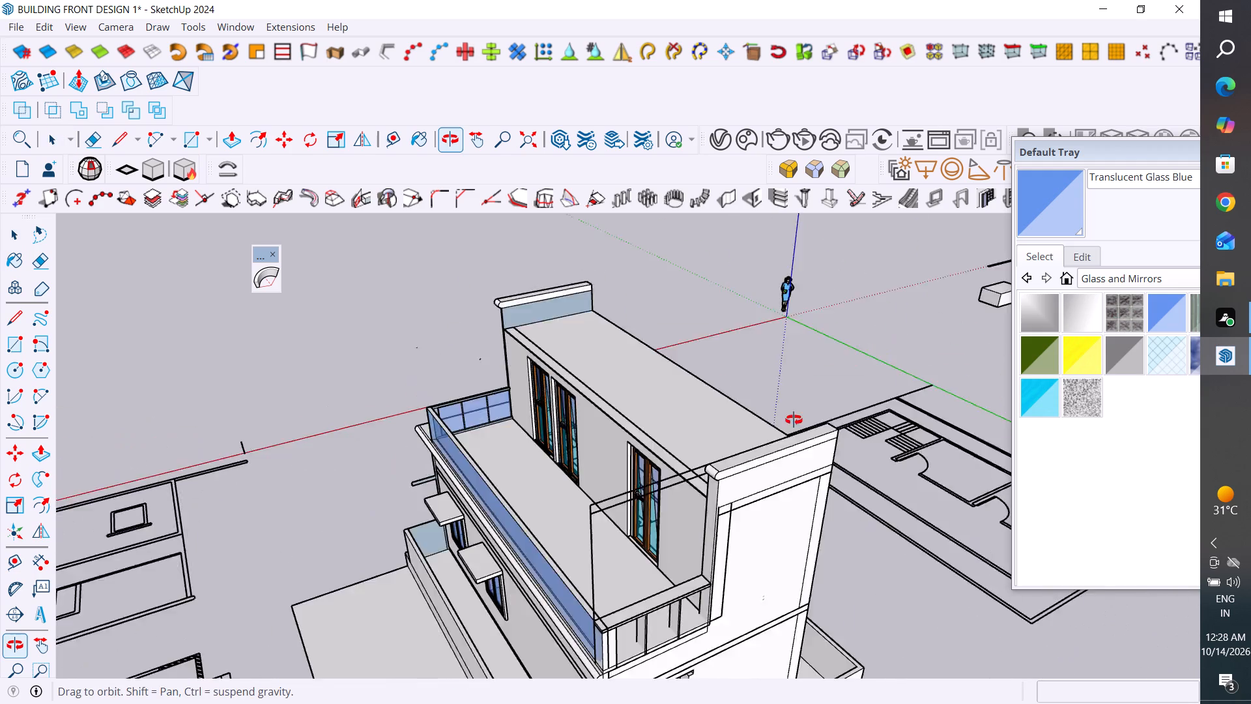
middle_drag(794, 420, 1123, 450)
middle_drag(747, 410, 873, 372)
scroll(685, 295, up, 7)
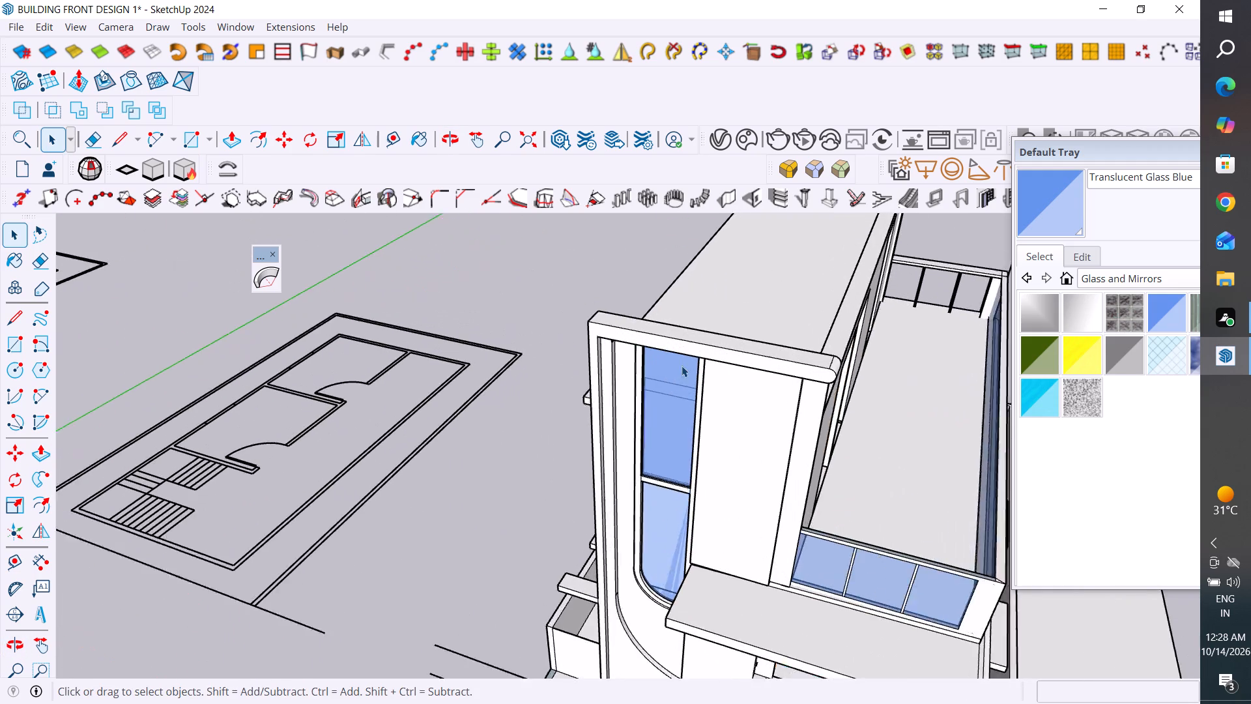
scroll(682, 366, up, 2)
middle_drag(733, 377, 564, 235)
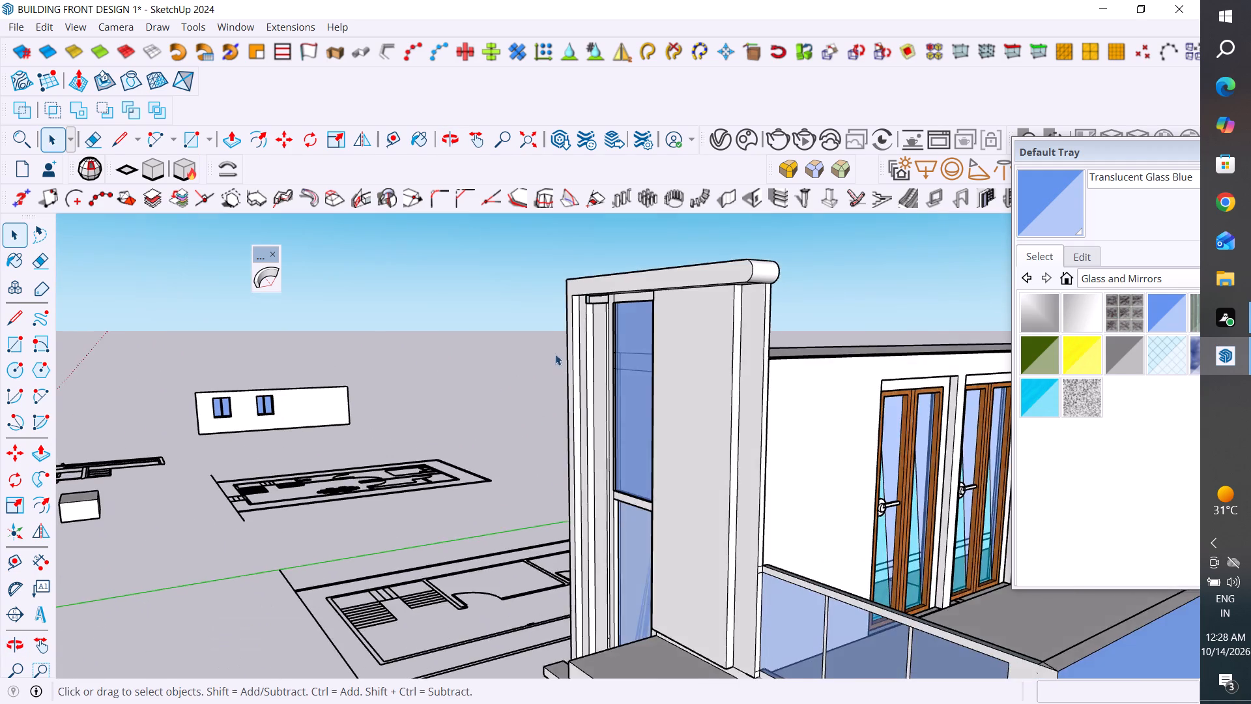
scroll(552, 357, down, 6)
scroll(798, 414, up, 1)
click(823, 329)
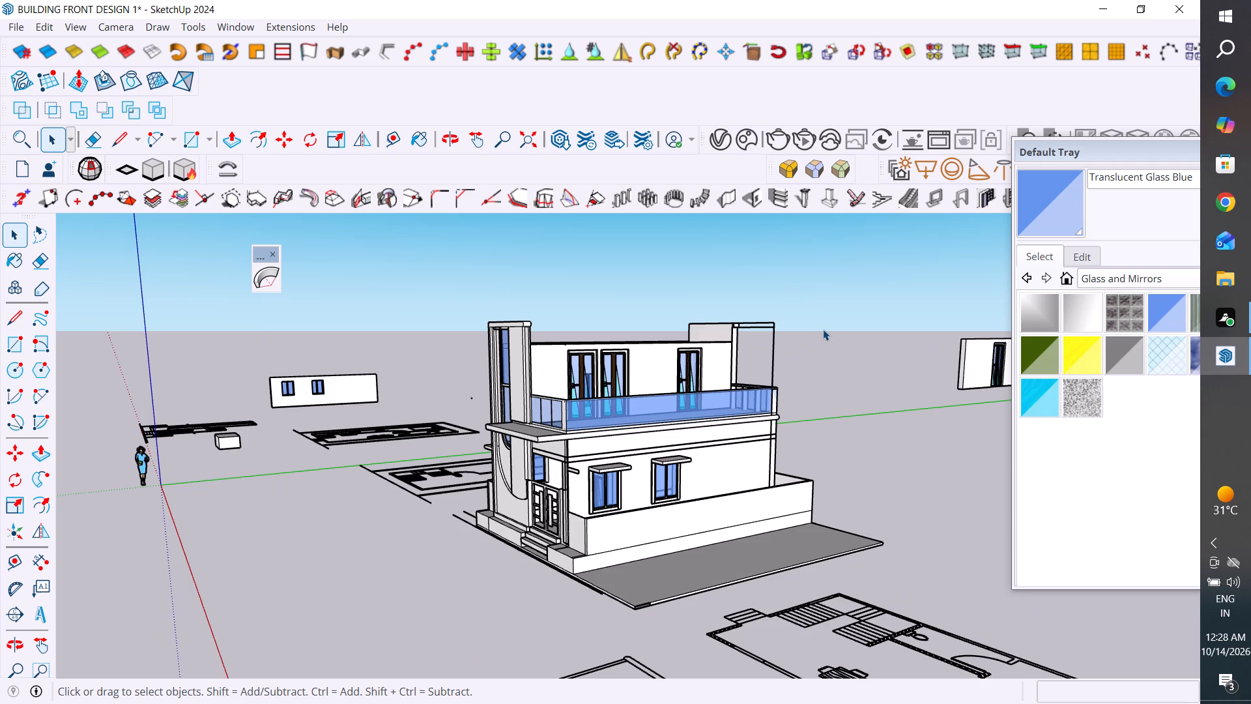
scroll(689, 360, up, 4)
middle_drag(712, 374, 795, 469)
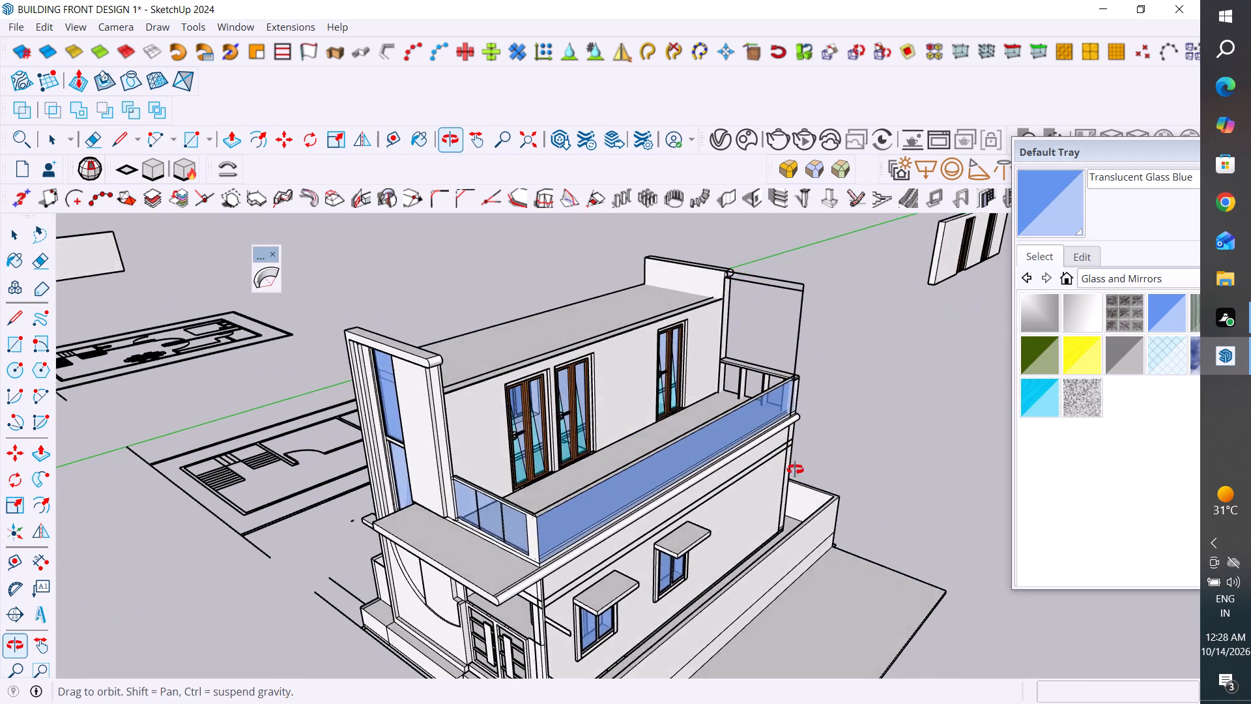
middle_drag(795, 469, 684, 518)
click(891, 385)
scroll(814, 325, up, 3)
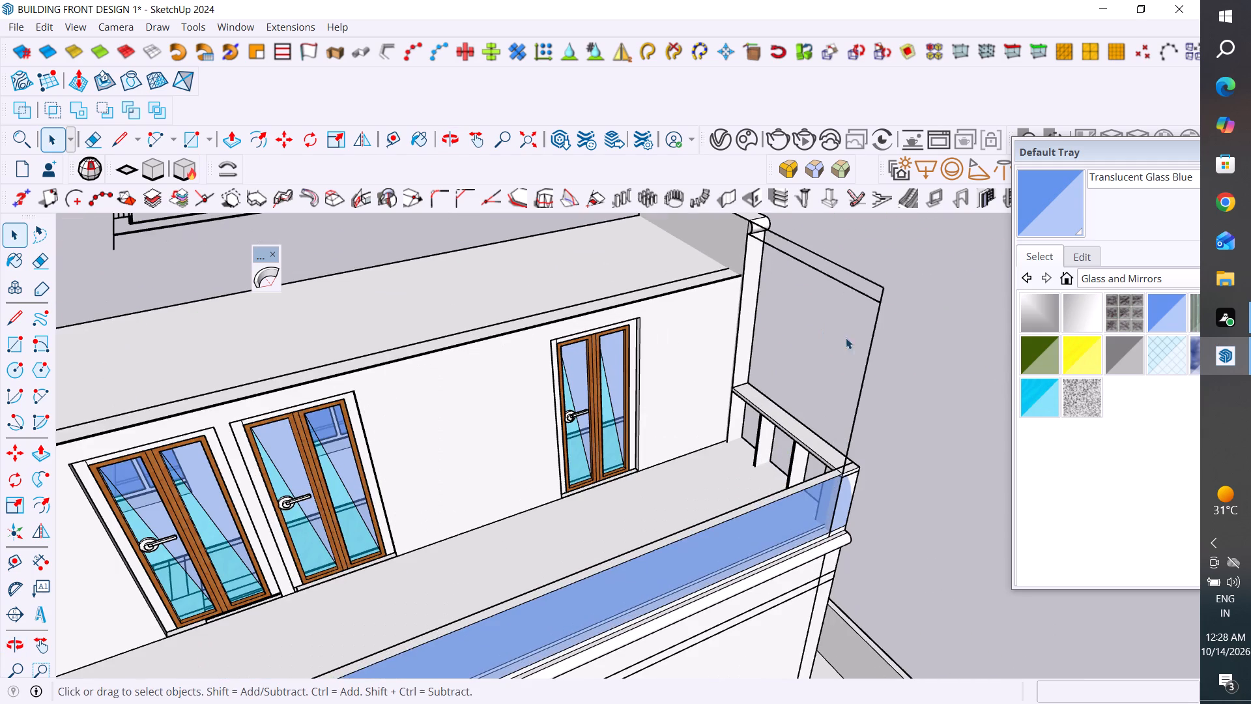
click(930, 326)
scroll(811, 404, down, 2)
click(928, 332)
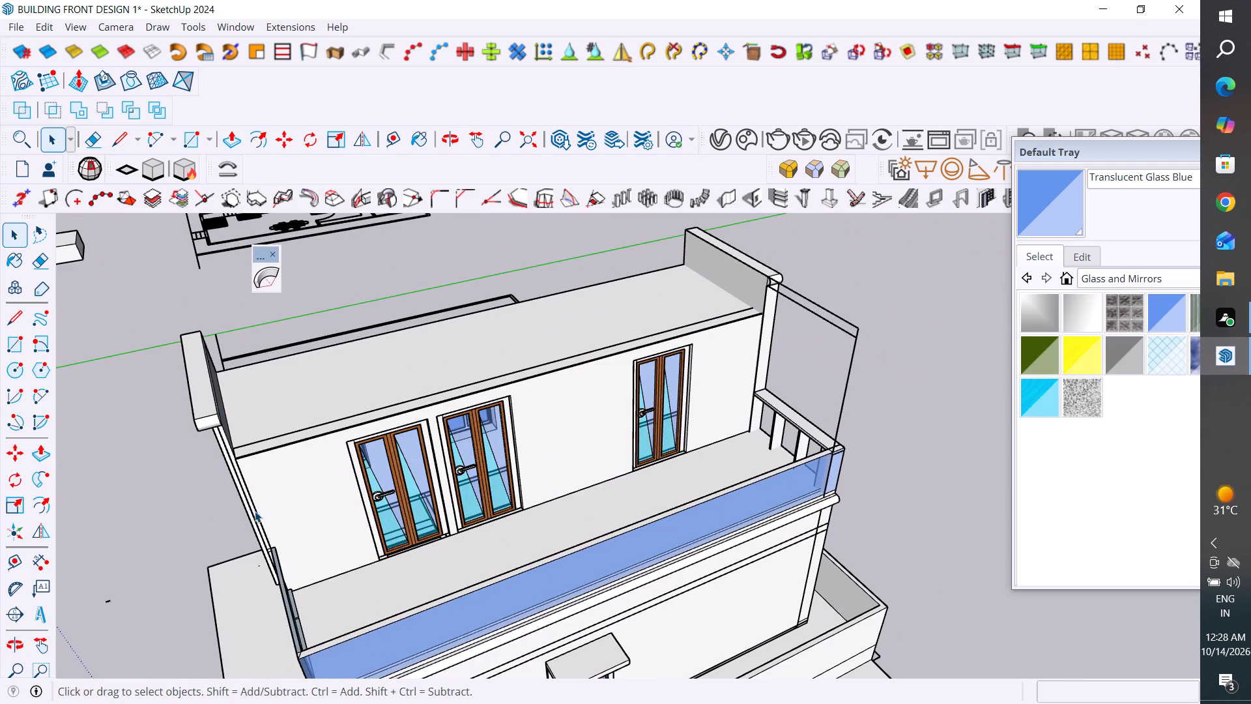
click(184, 506)
scroll(184, 506, down, 3)
scroll(562, 473, up, 3)
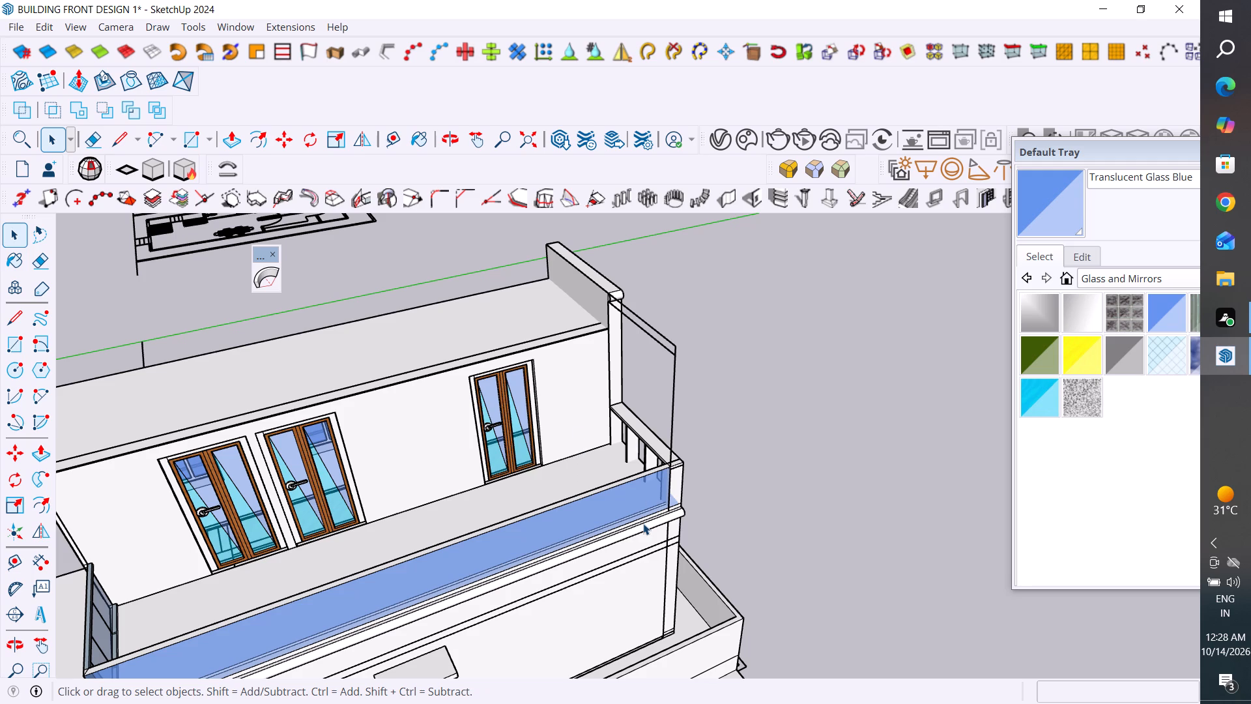
click(787, 312)
scroll(878, 417, down, 2)
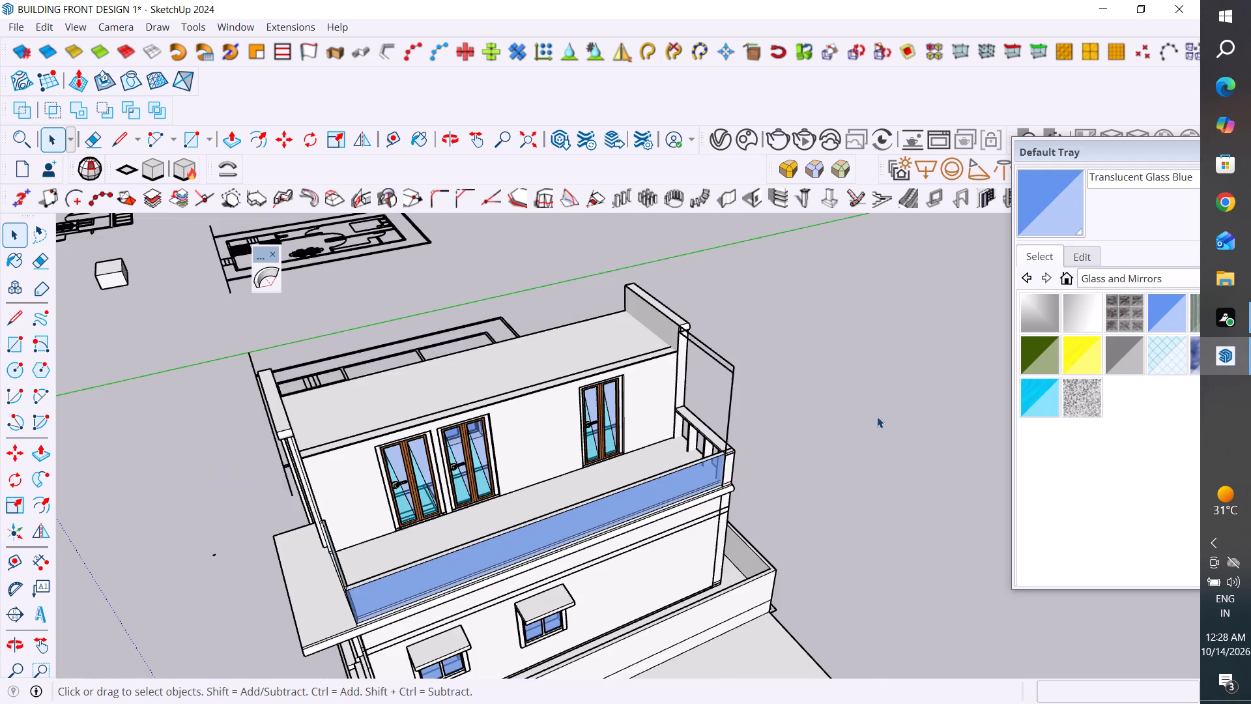
Explode the far end wall group that contains the parapet, the balcony railing and the stray outline edges.
middle_drag(854, 413, 897, 380)
scroll(737, 283, up, 3)
middle_drag(646, 390, 801, 383)
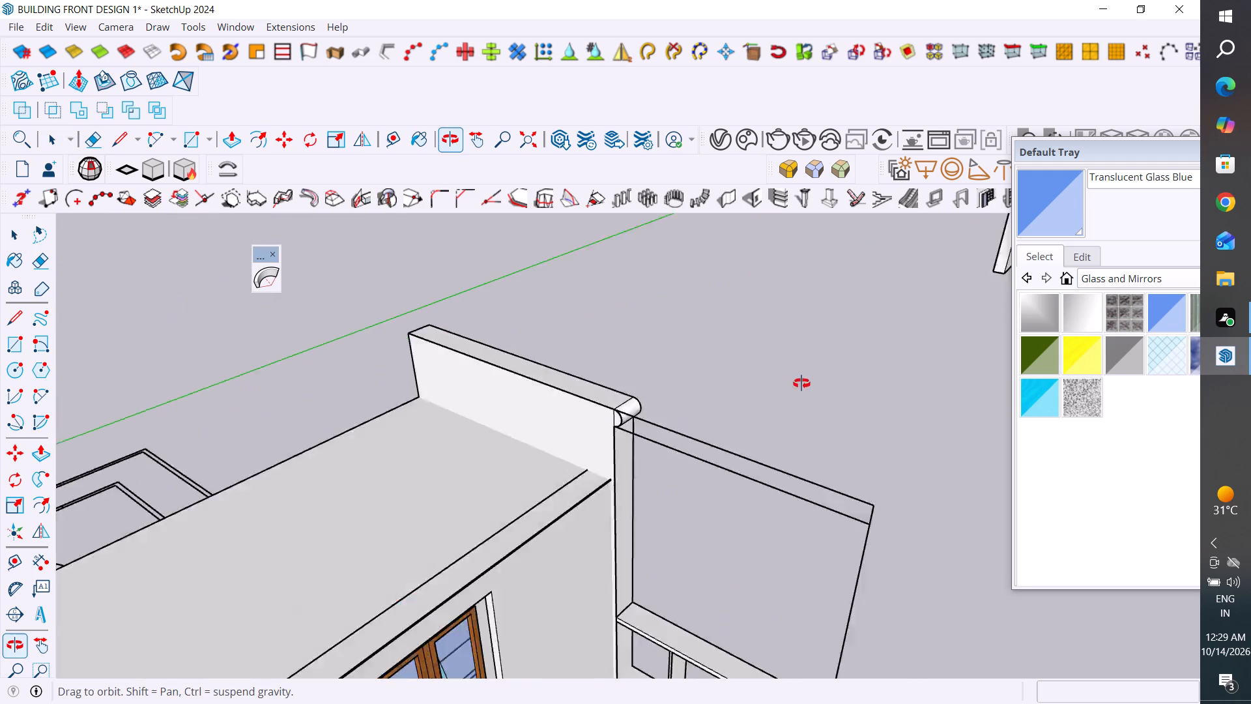
middle_drag(801, 383, 831, 374)
click(785, 399)
click(790, 402)
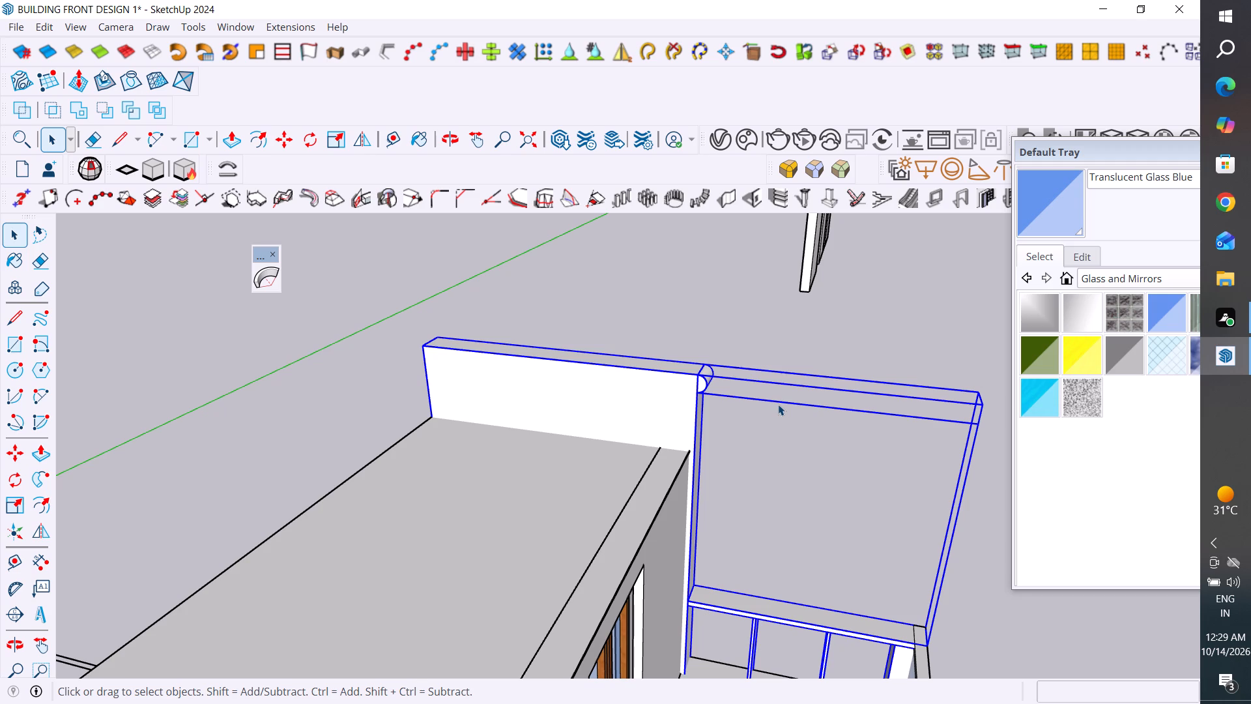
right_click(787, 401)
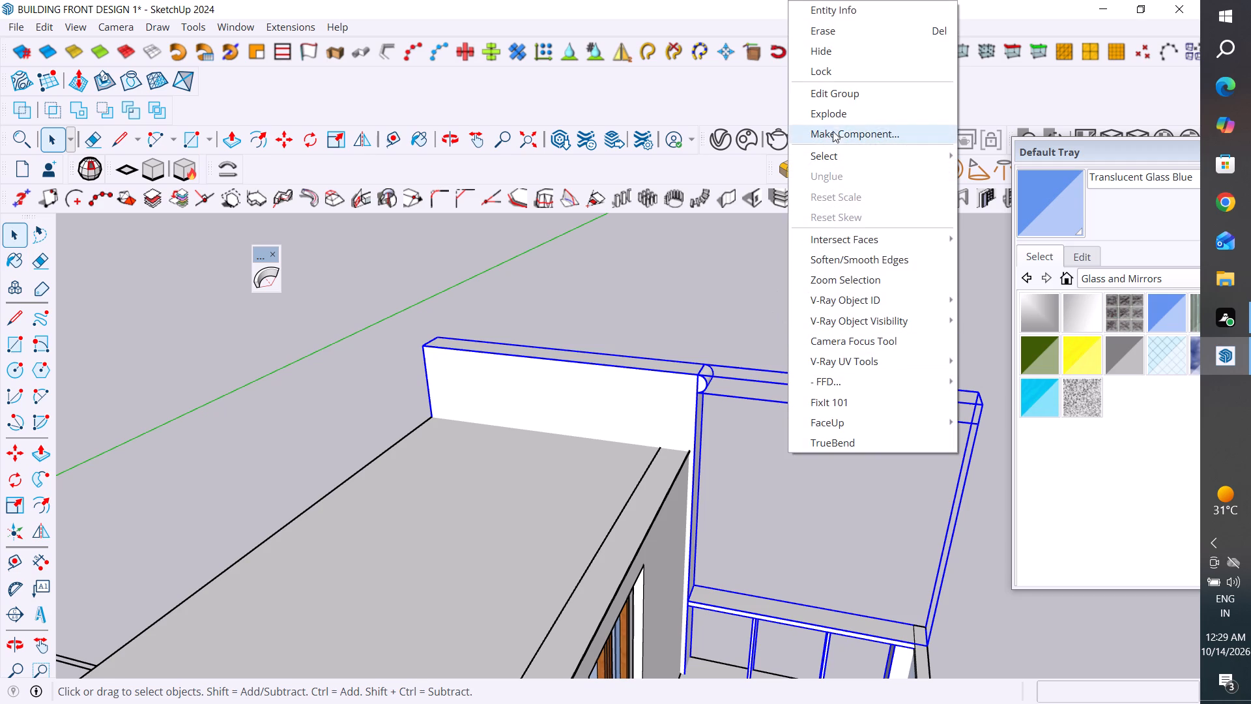
click(839, 115)
click(761, 309)
Erase the stray outline above the balcony railing beside the far parapet: both long horizontal edges and the vertical edge.
middle_drag(809, 395, 839, 356)
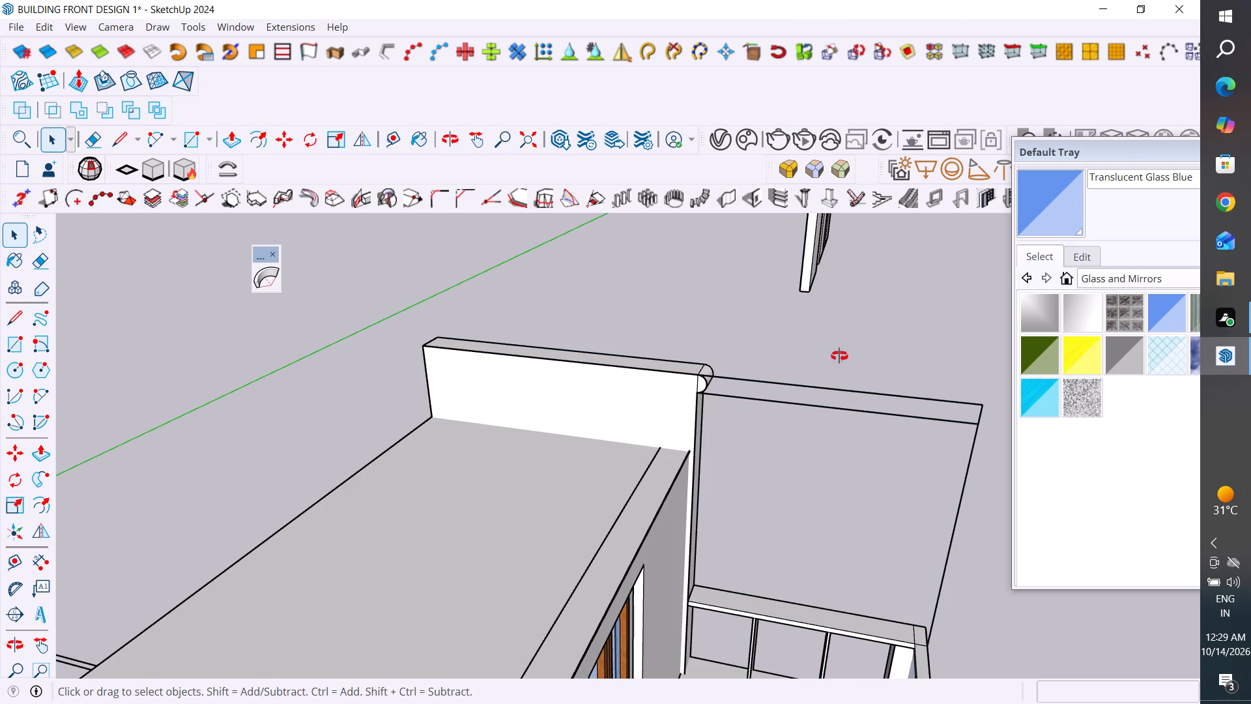
middle_drag(839, 356, 842, 339)
click(832, 379)
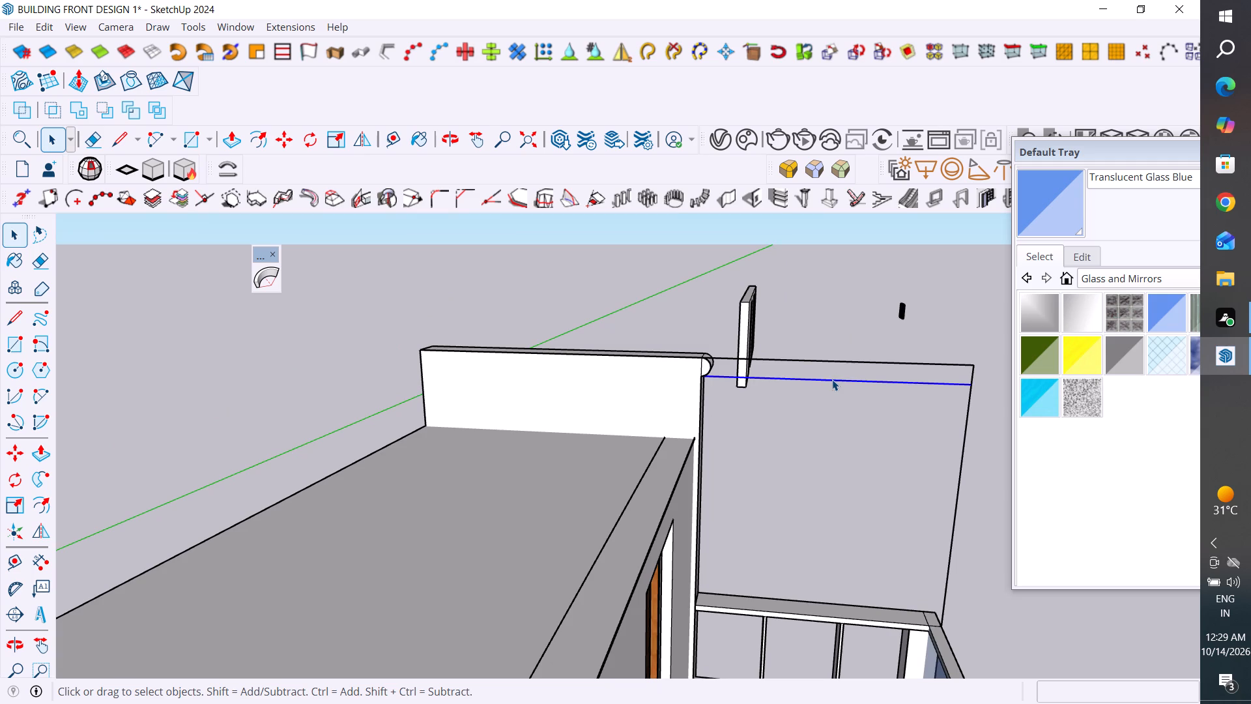
key(Delete)
click(867, 363)
key(Delete)
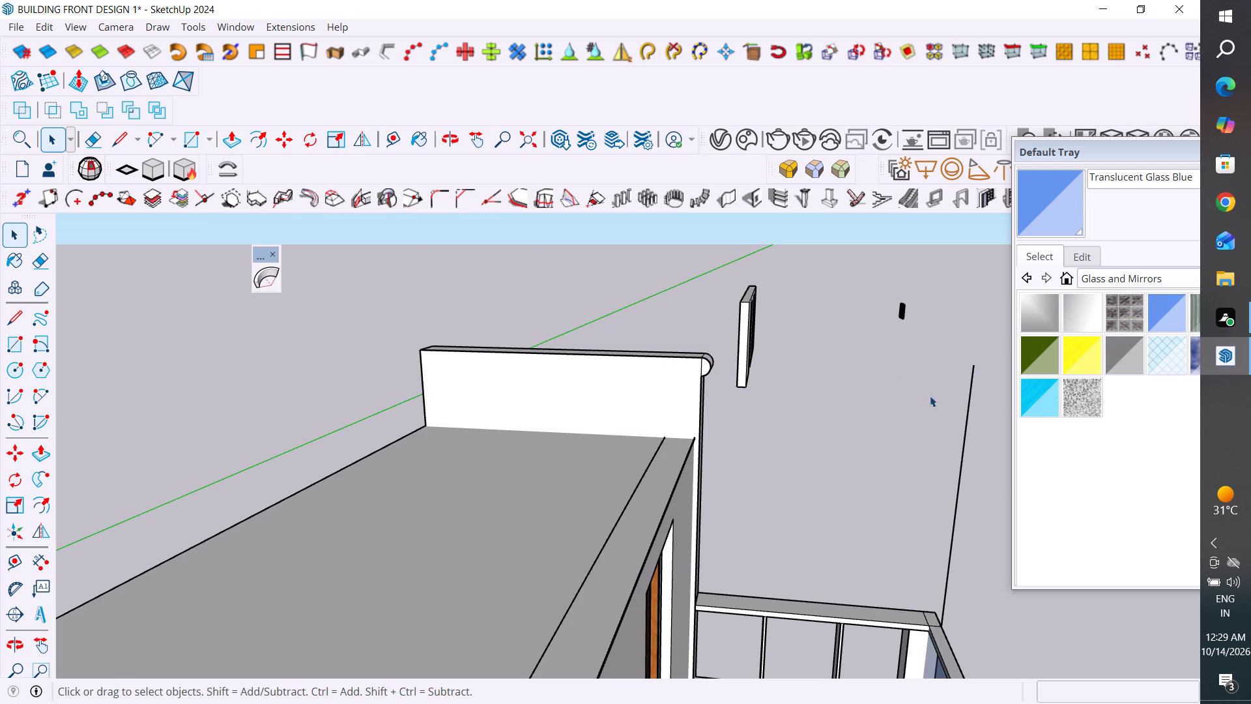
click(968, 411)
key(Delete)
Erase the edge dividing the far parapet's inner face from the rounded end of its coping.
middle_drag(947, 456, 654, 423)
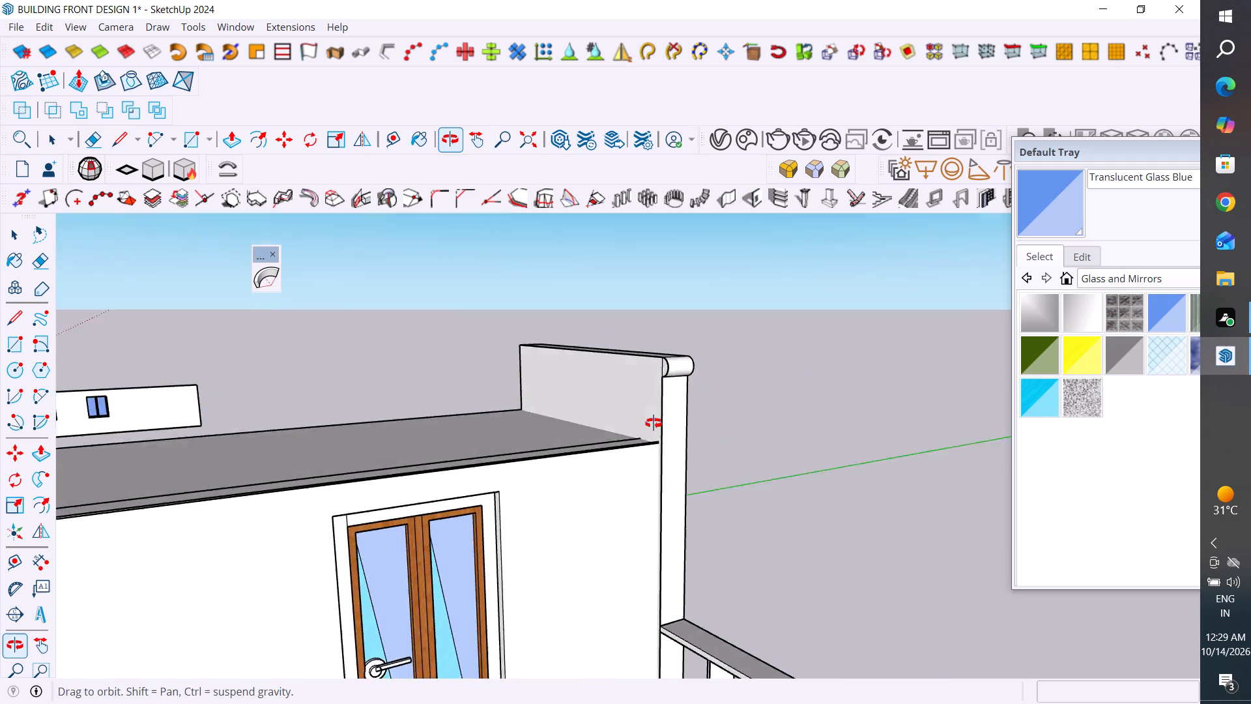
middle_drag(654, 423, 896, 529)
scroll(741, 413, up, 4)
scroll(818, 448, down, 3)
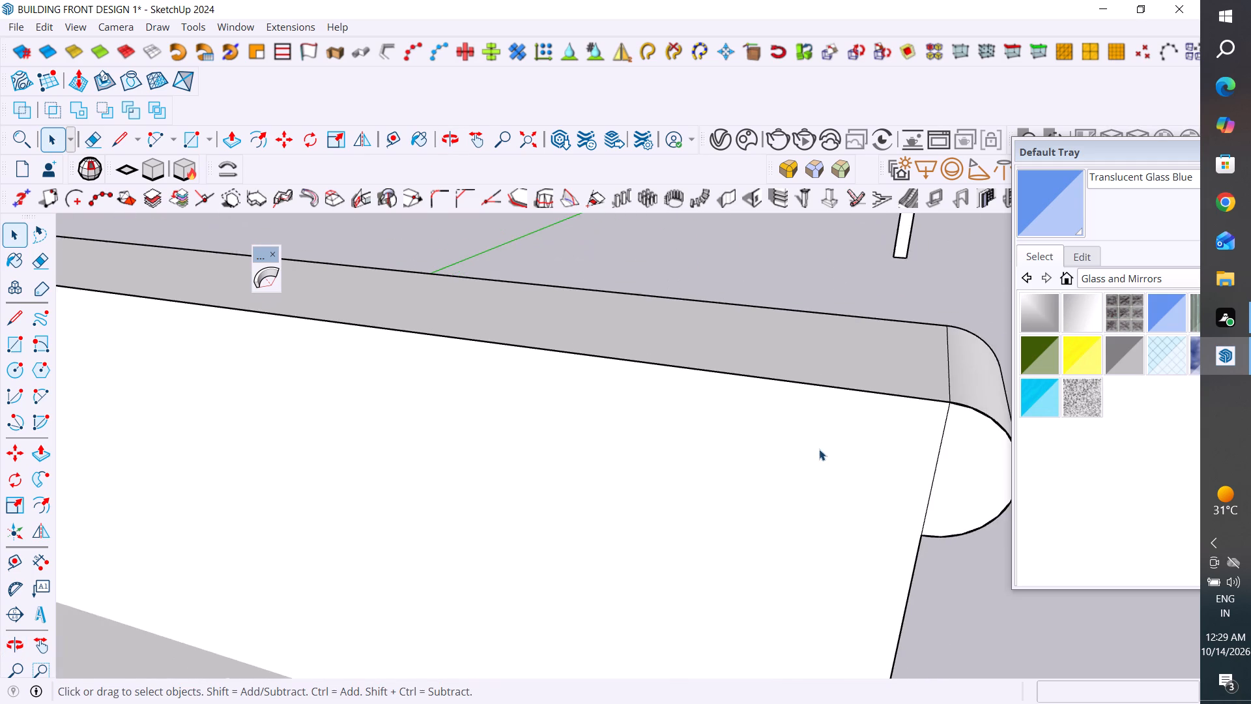
middle_drag(875, 466, 915, 409)
click(924, 439)
key(Delete)
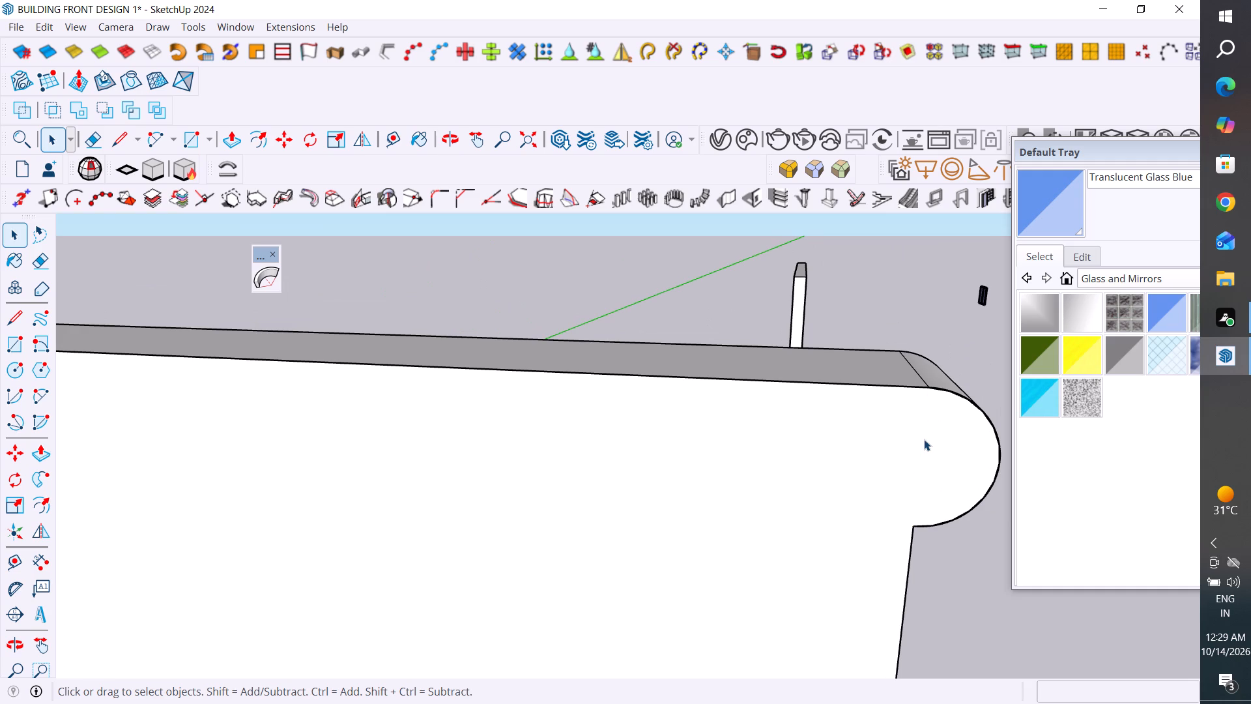
Inspect the far parapet's rounded end, and review the whole house from the side and front.
middle_drag(921, 461, 675, 487)
scroll(457, 490, down, 5)
middle_drag(702, 493, 298, 500)
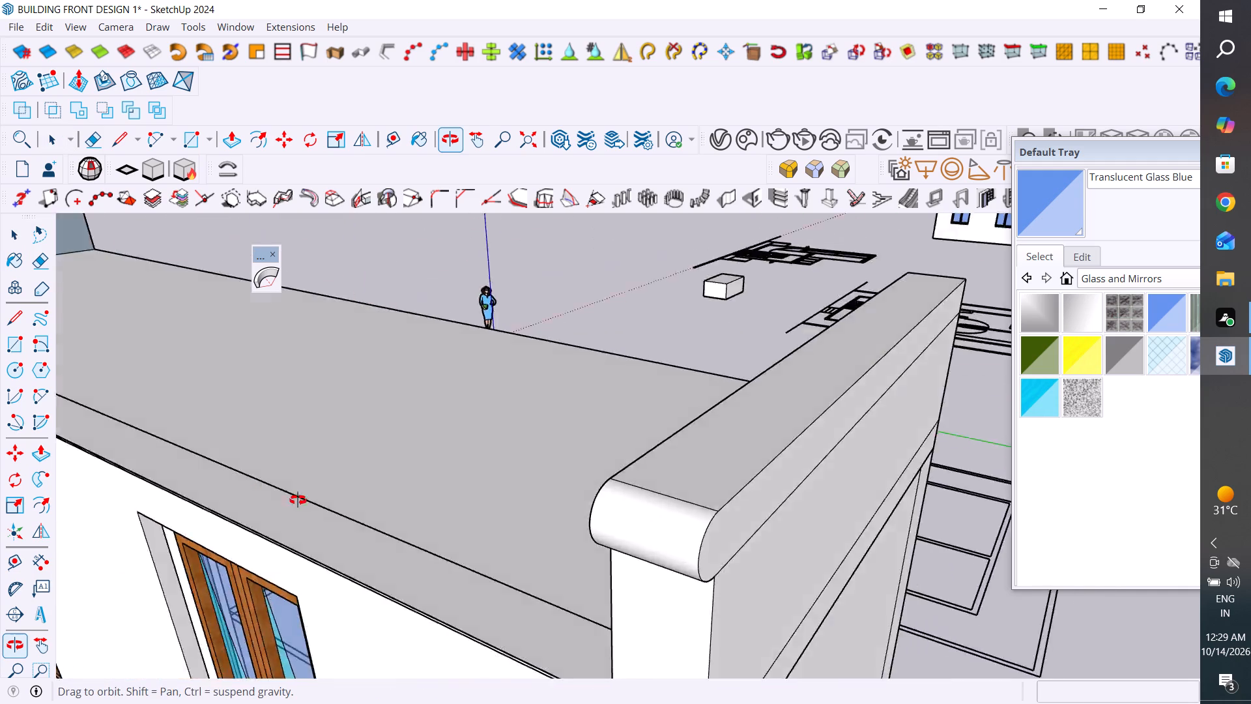
middle_drag(298, 500, 562, 525)
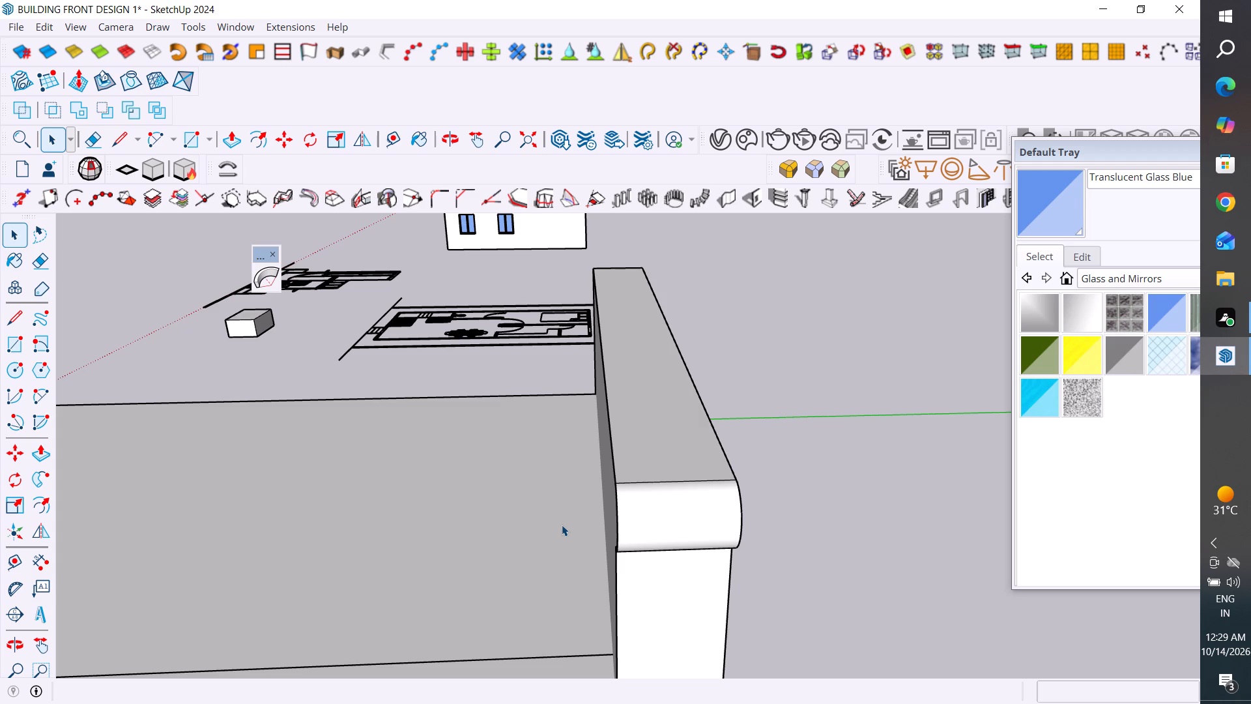
scroll(519, 467, down, 2)
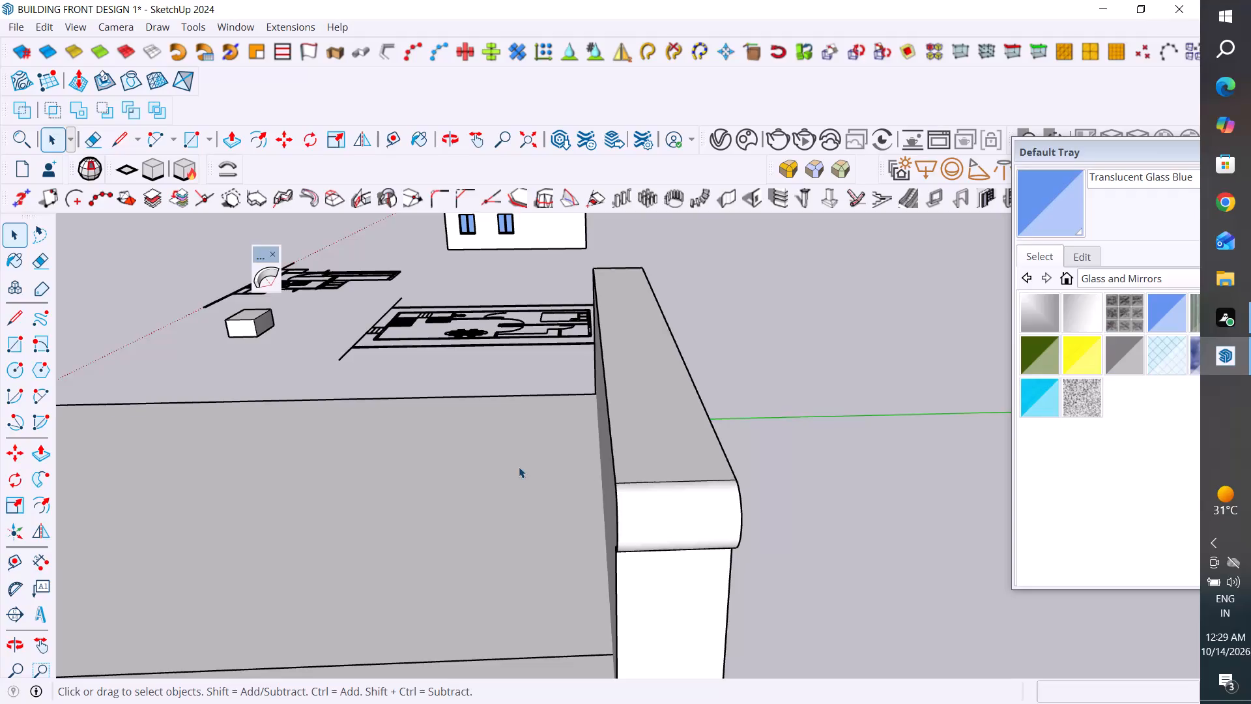
scroll(519, 467, down, 7)
middle_drag(701, 470, 616, 473)
scroll(792, 422, down, 6)
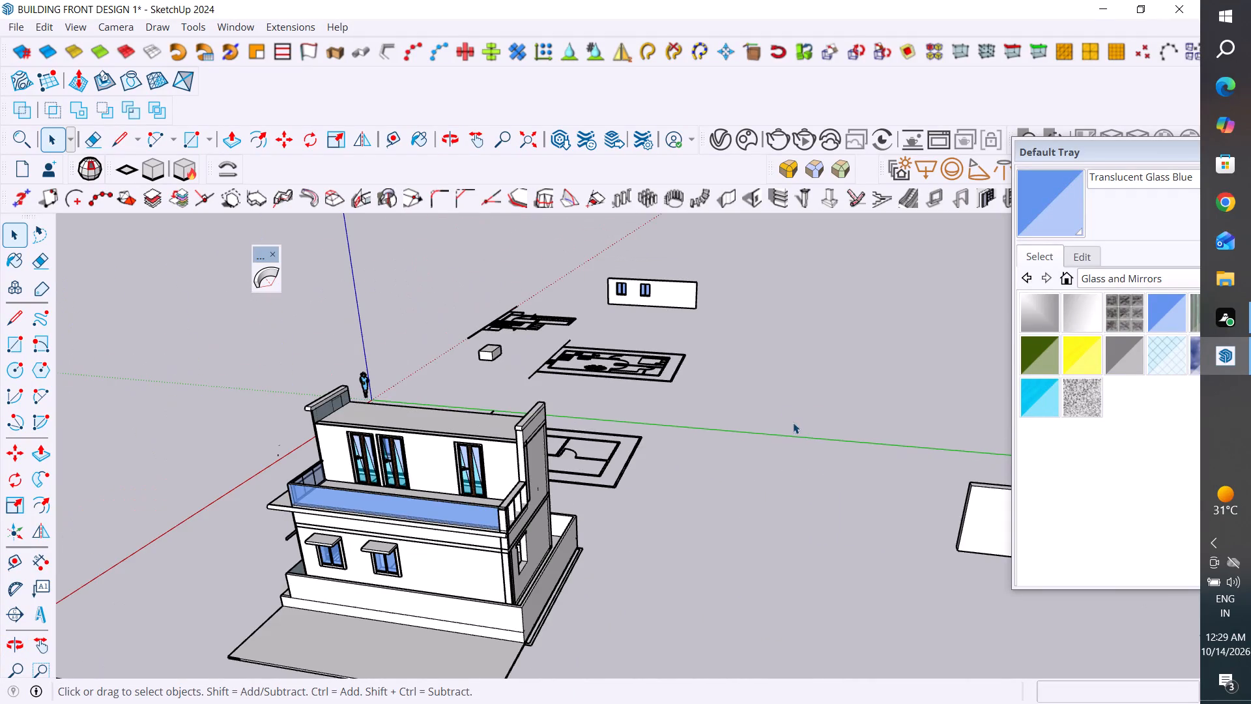
middle_drag(540, 503, 923, 490)
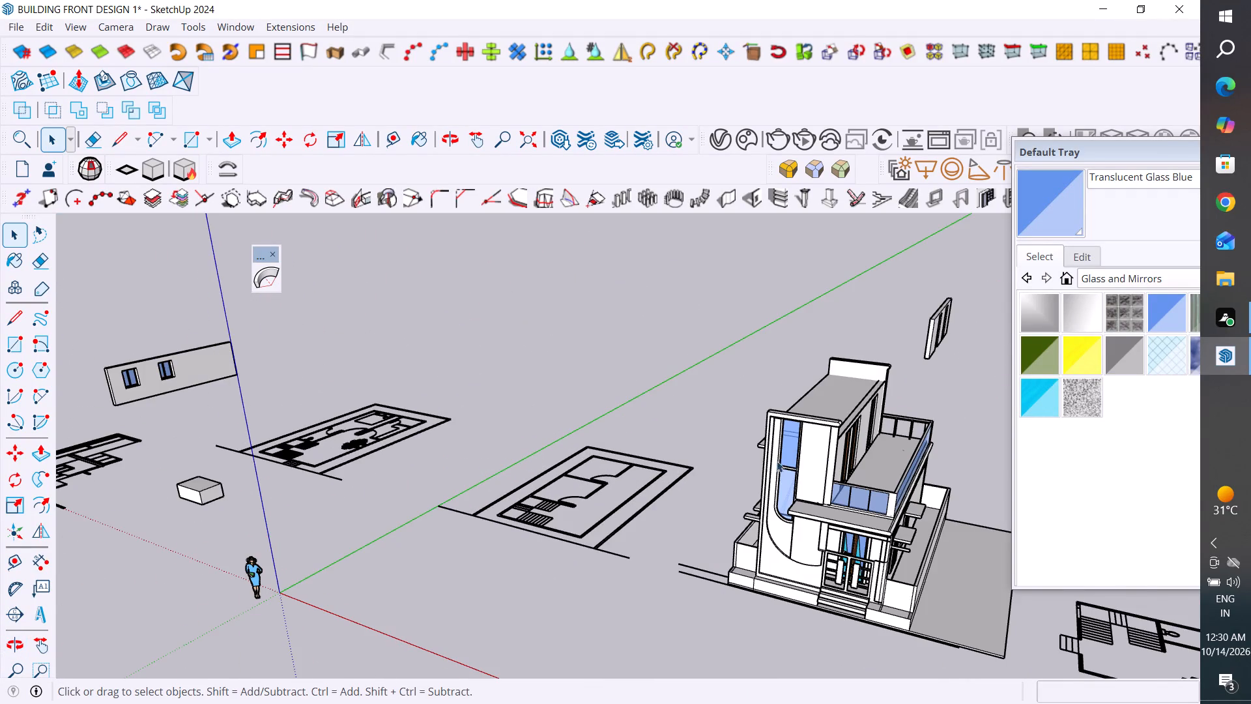
scroll(693, 484, down, 2)
scroll(927, 563, up, 3)
scroll(892, 520, up, 3)
middle_drag(893, 422, 871, 307)
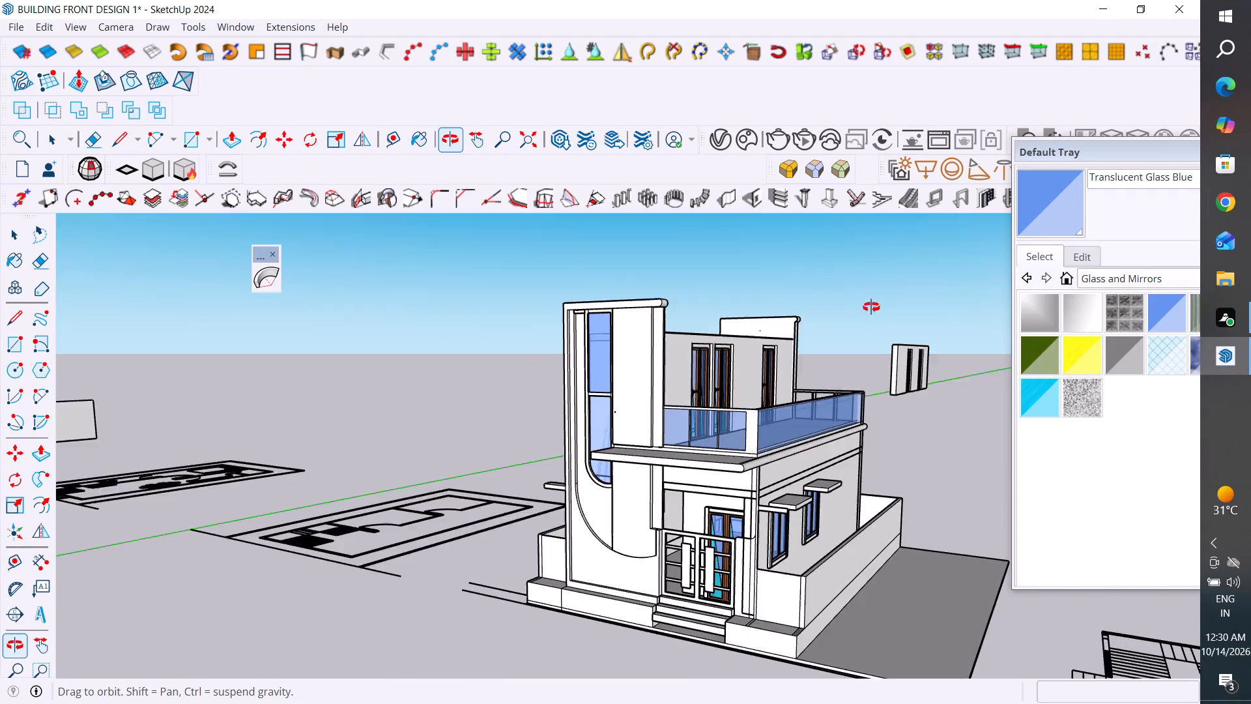
middle_drag(871, 307, 867, 519)
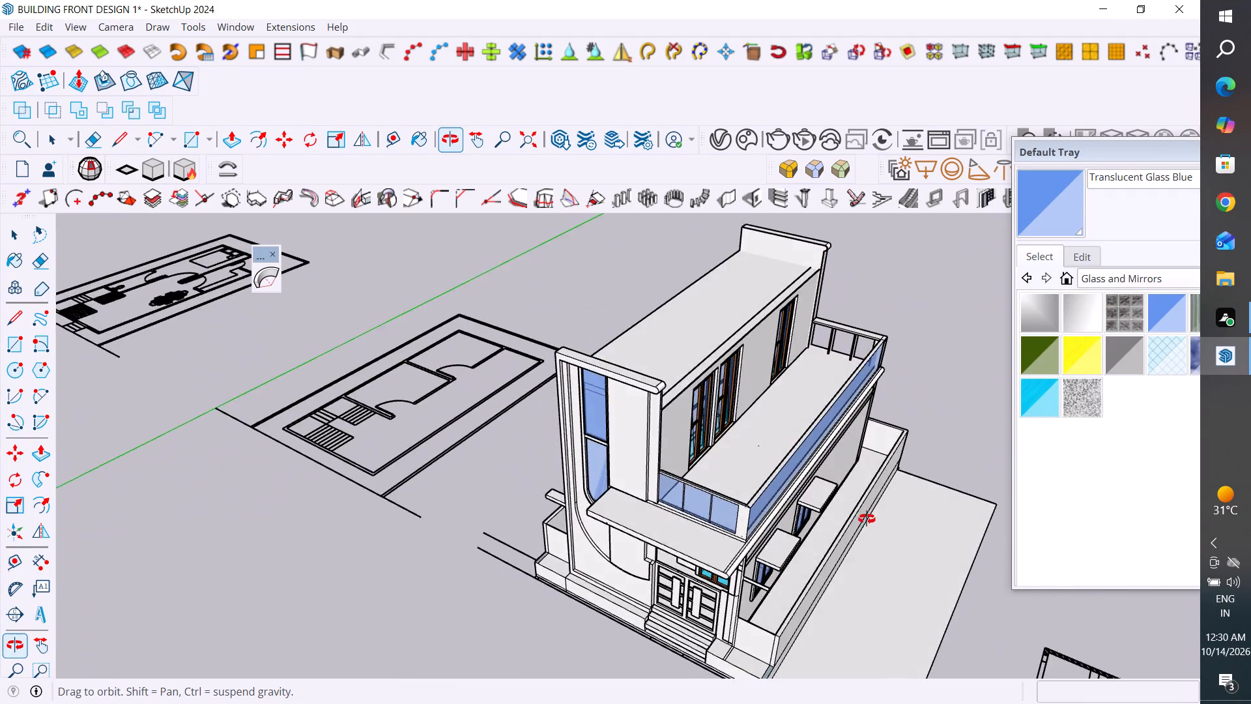
middle_drag(867, 519, 837, 519)
scroll(319, 504, down, 4)
middle_drag(378, 528, 559, 511)
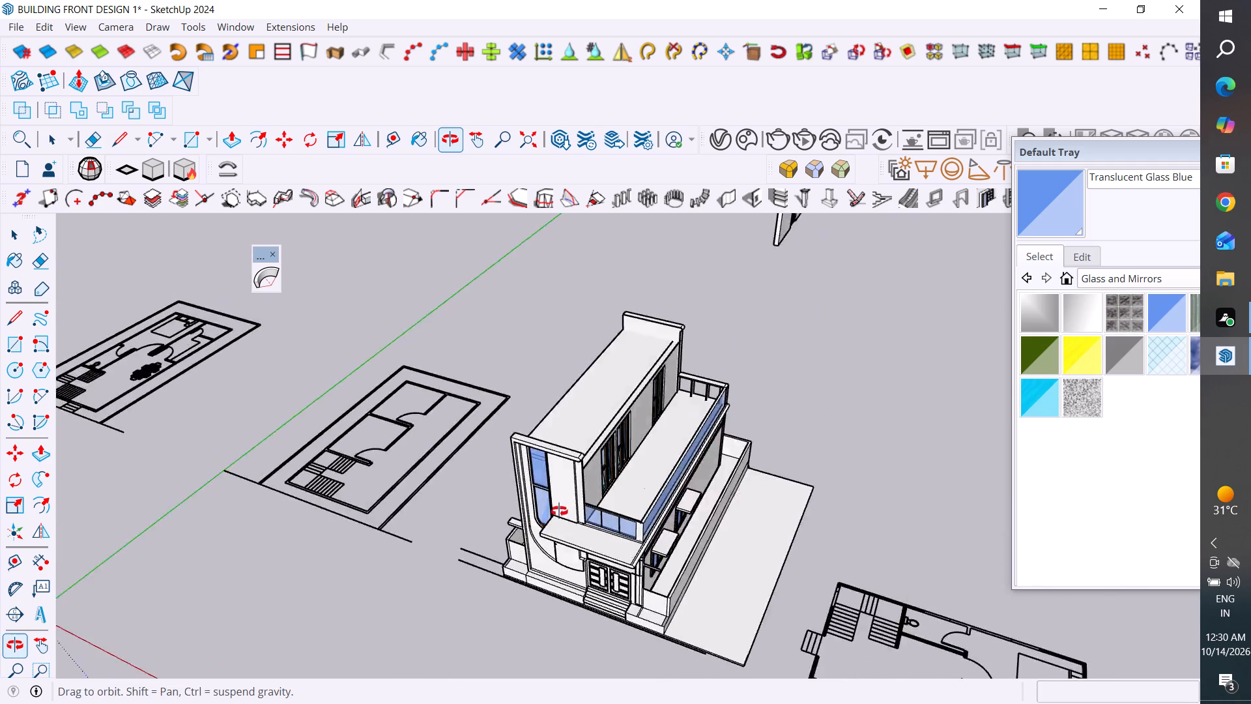
middle_drag(559, 511, 559, 459)
Erase the two stray lines extending along the ground from the house's front plinth corner.
middle_drag(541, 560, 636, 671)
scroll(594, 601, up, 4)
click(593, 563)
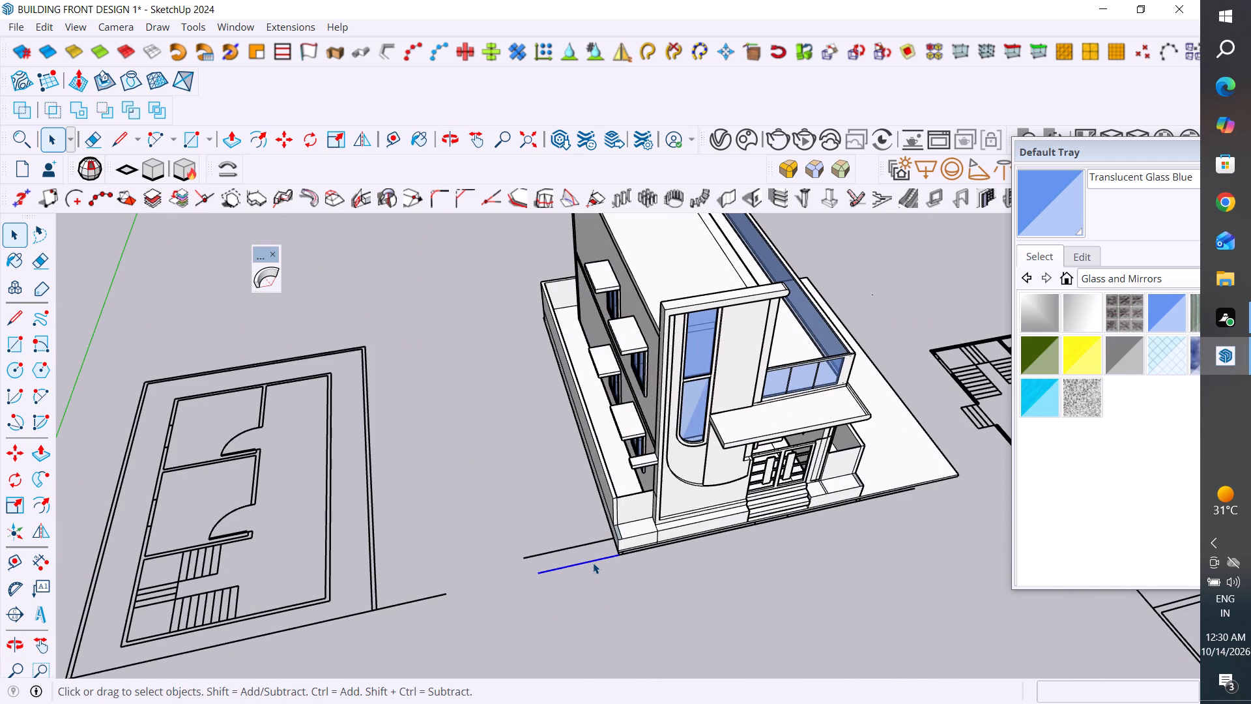
key(Delete)
click(572, 547)
key(Delete)
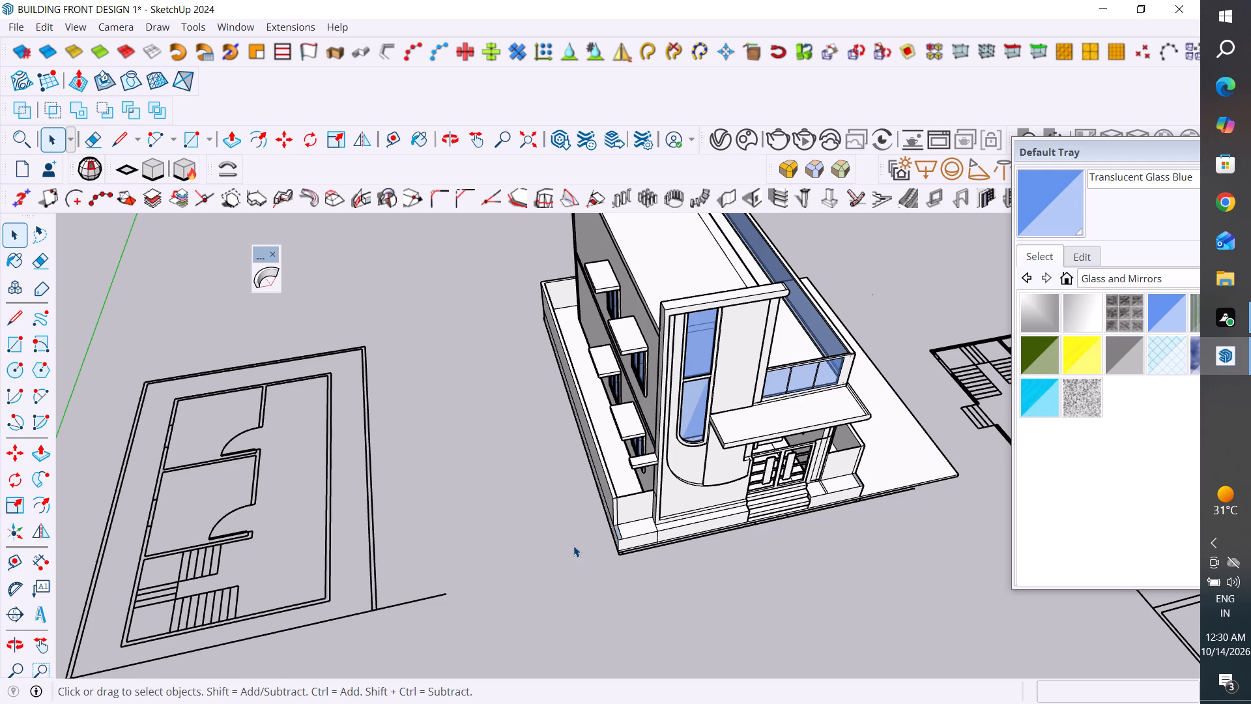
Reverse the narrow top face at the outer corner of the front plinth.
scroll(589, 490, up, 4)
scroll(639, 553, up, 9)
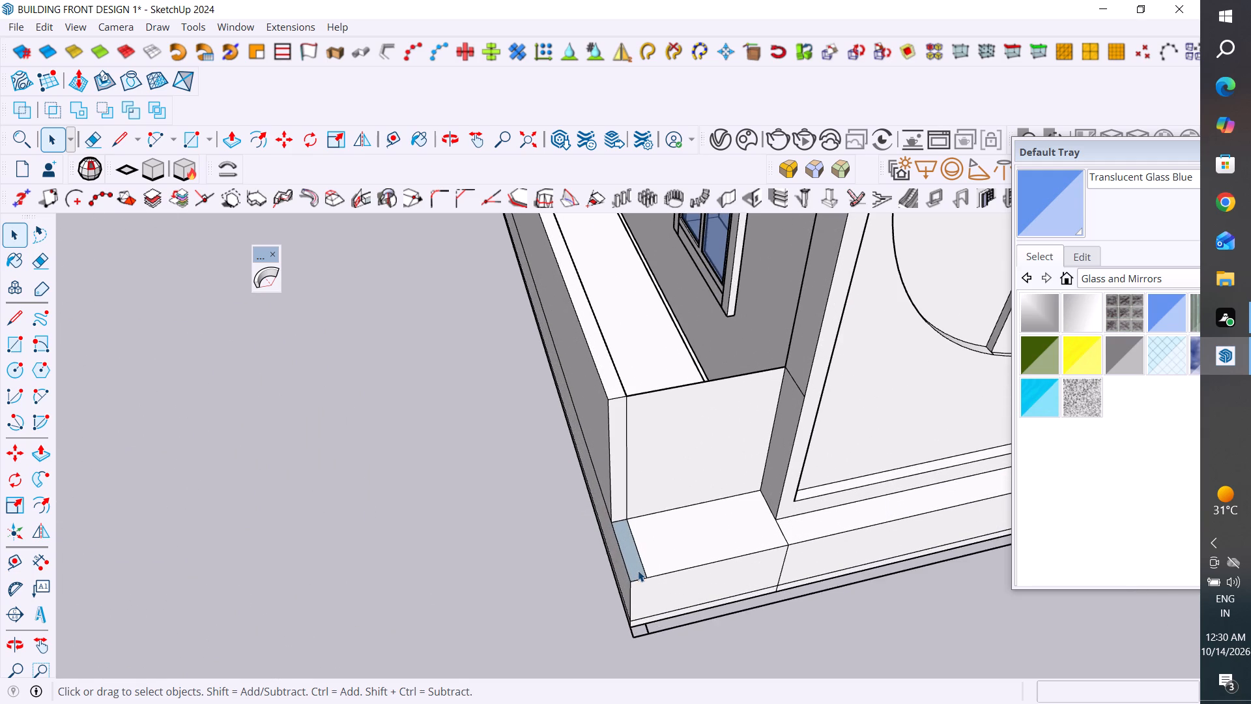
click(638, 570)
right_click(638, 570)
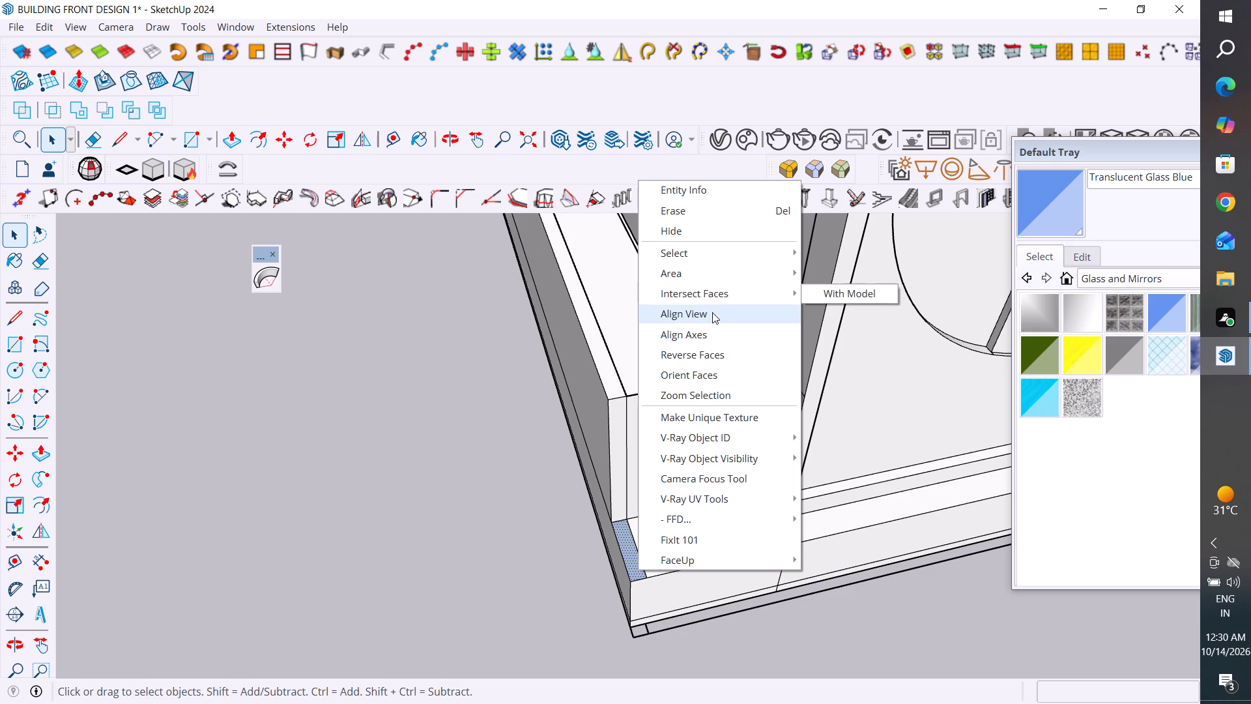
click(719, 353)
click(521, 538)
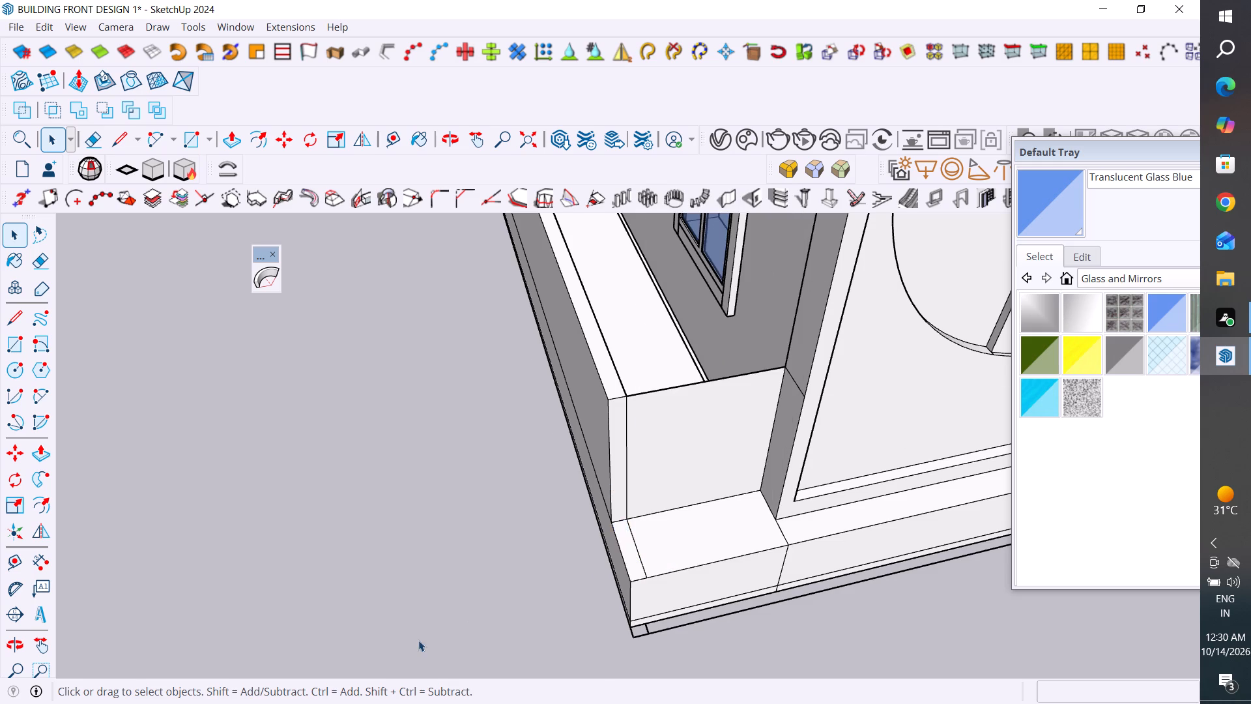
Inspect the entrance, balcony, parapets and boundary walls, and review the whole house from the front, side and above.
scroll(418, 640, down, 10)
middle_drag(611, 576, 333, 538)
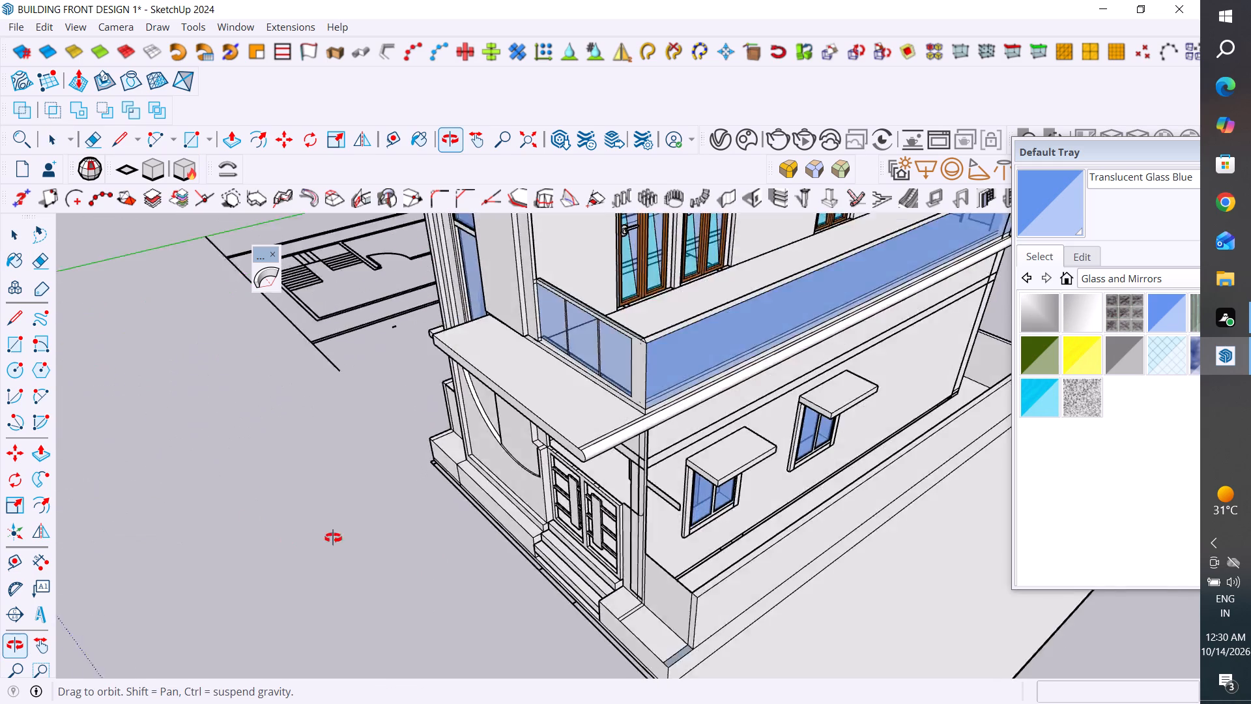
middle_drag(333, 538, 439, 508)
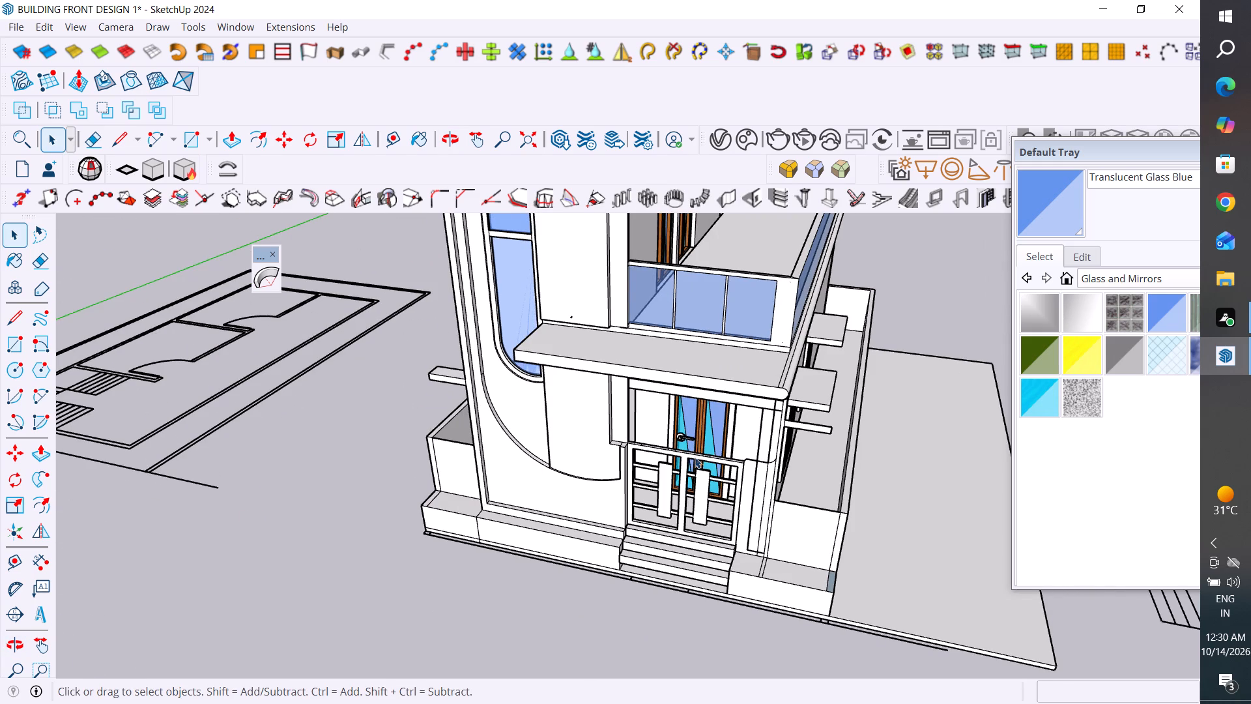
scroll(695, 488, down, 7)
scroll(781, 246, up, 4)
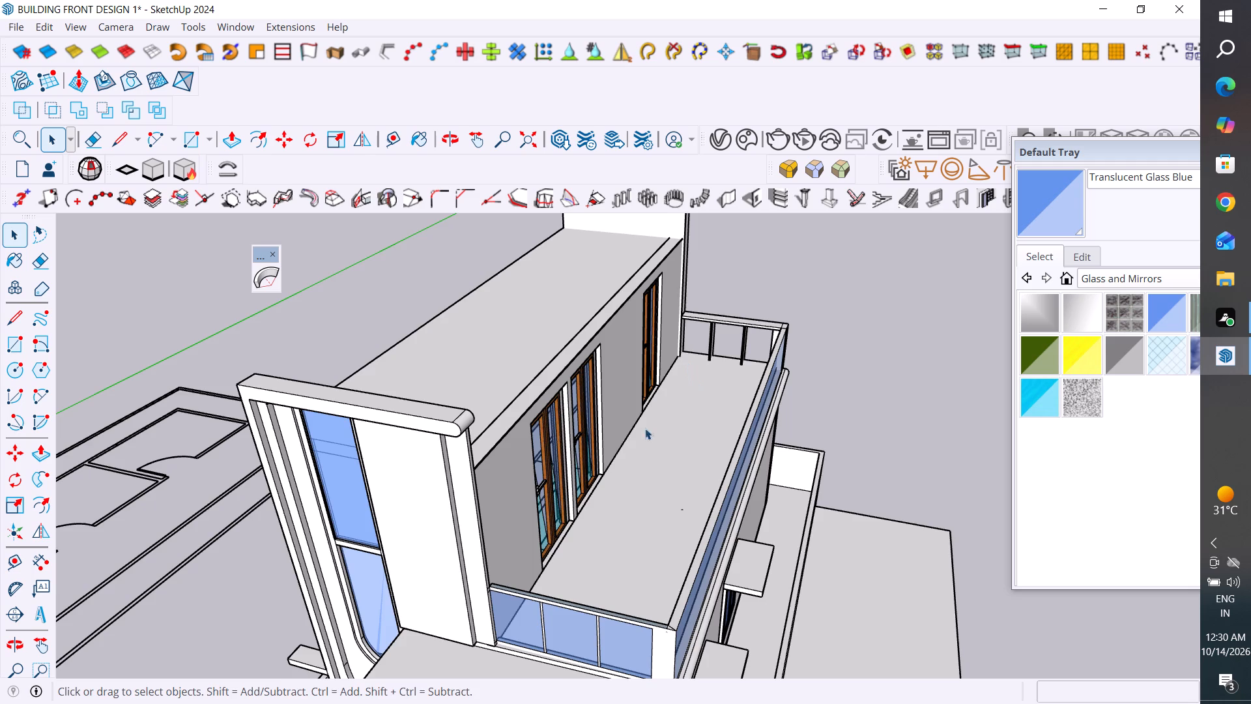
middle_drag(625, 456, 389, 422)
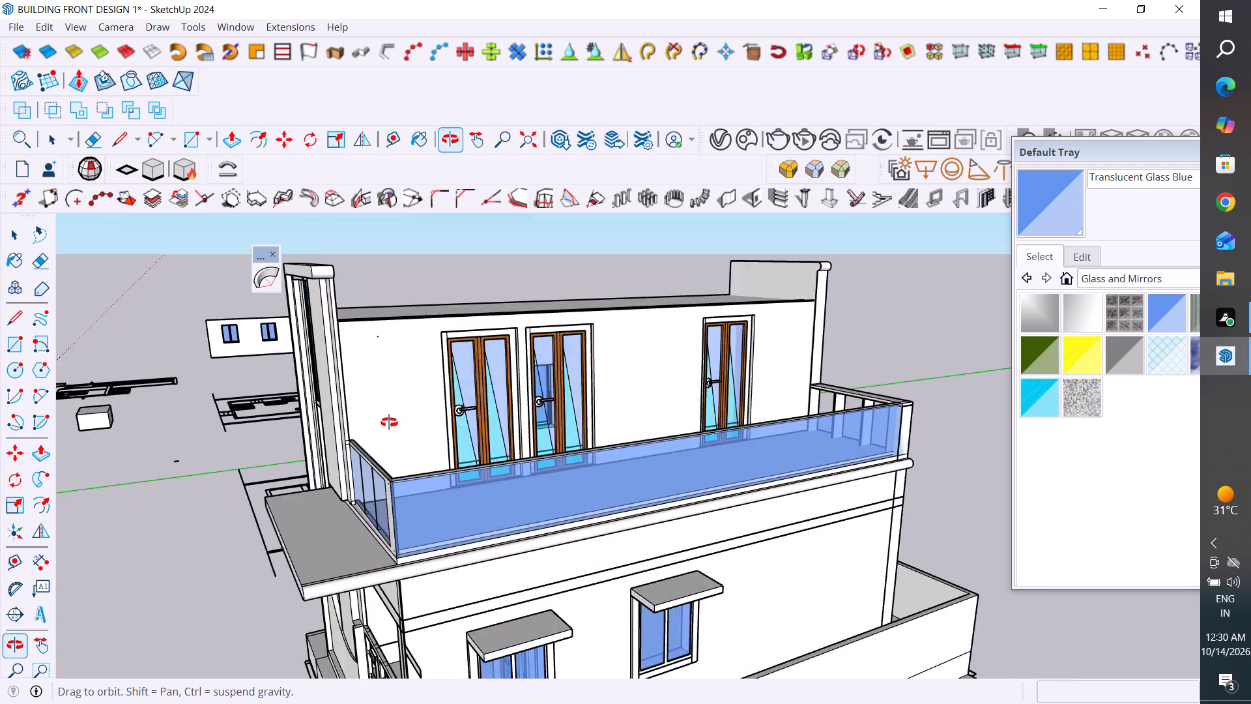
middle_drag(389, 422, 618, 342)
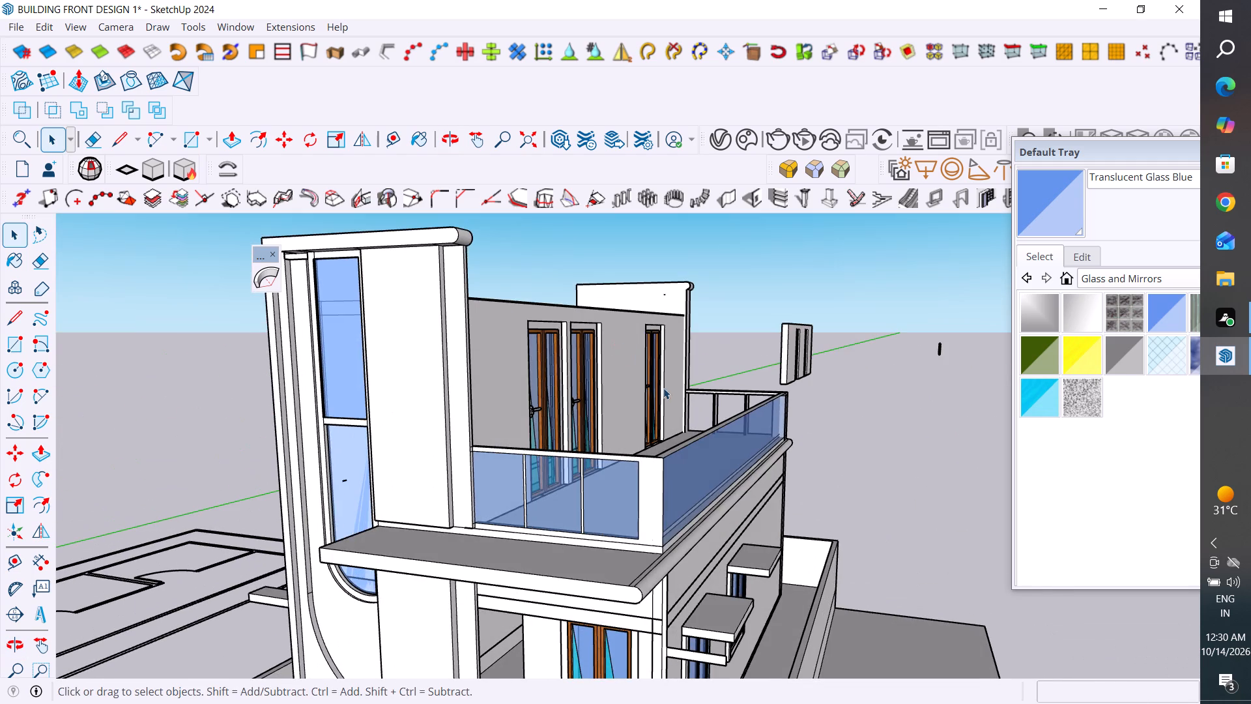
scroll(663, 388, down, 5)
scroll(738, 679, up, 3)
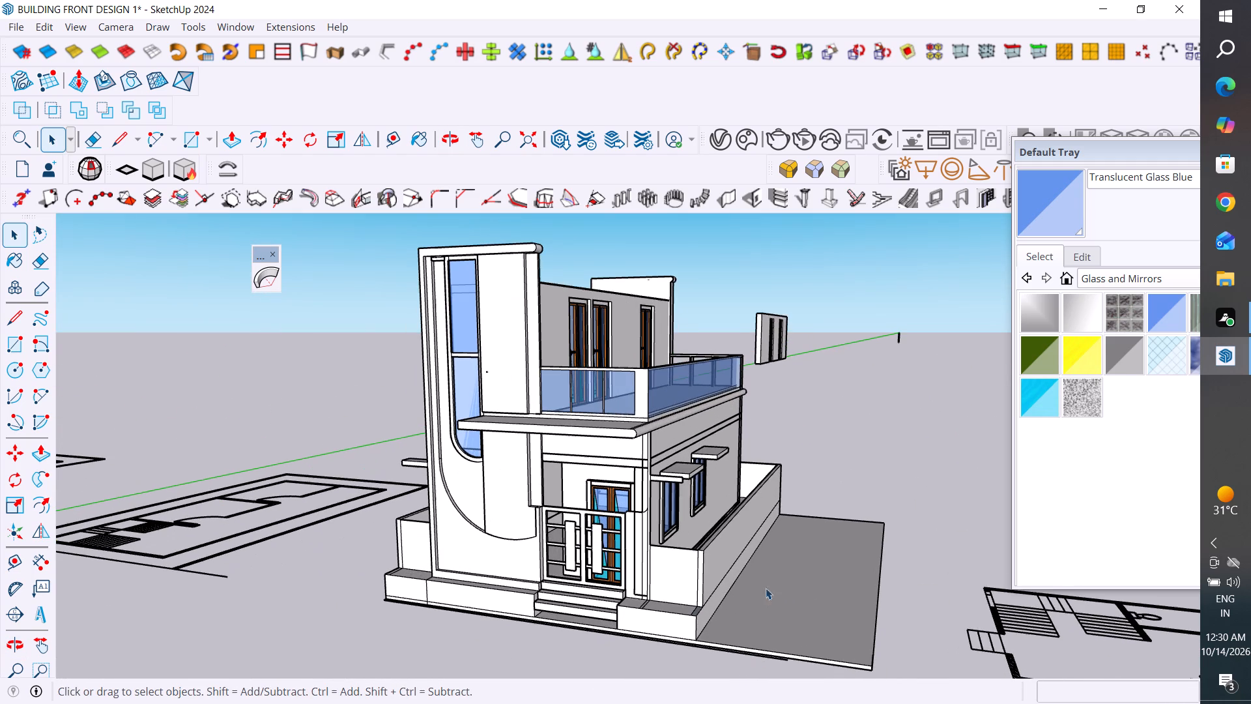
scroll(639, 612, down, 3)
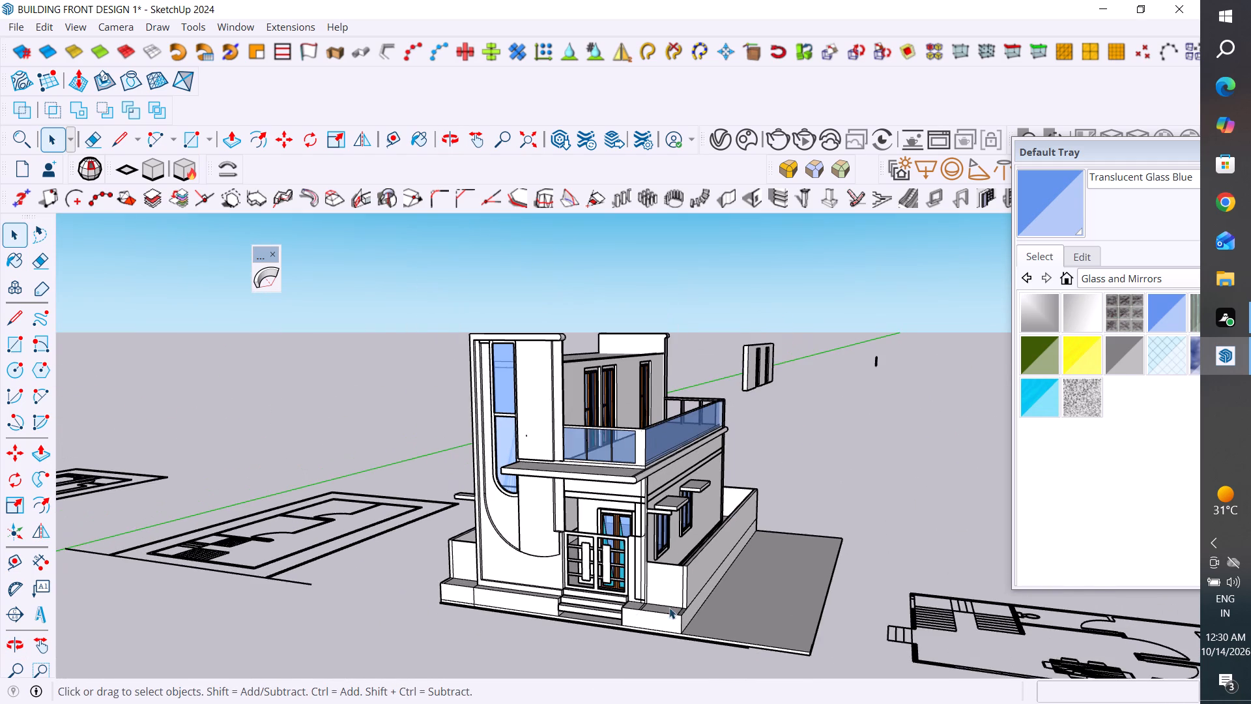
middle_drag(758, 600, 695, 698)
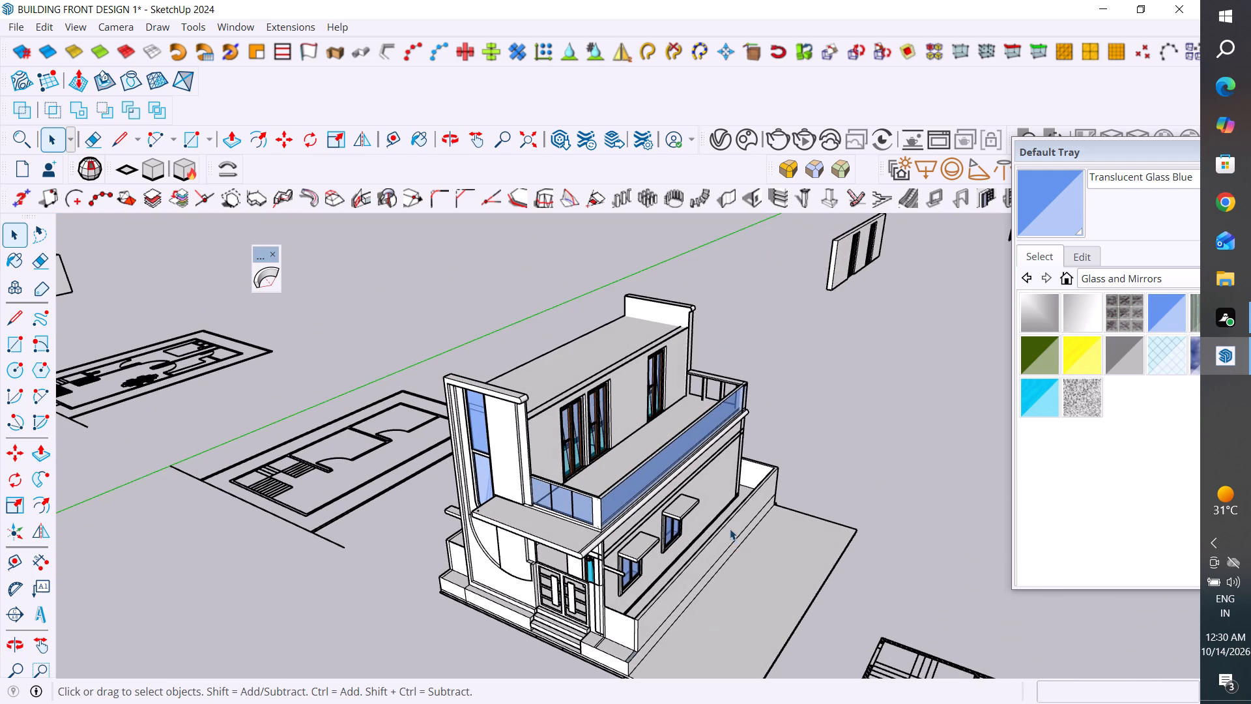
scroll(555, 553, down, 7)
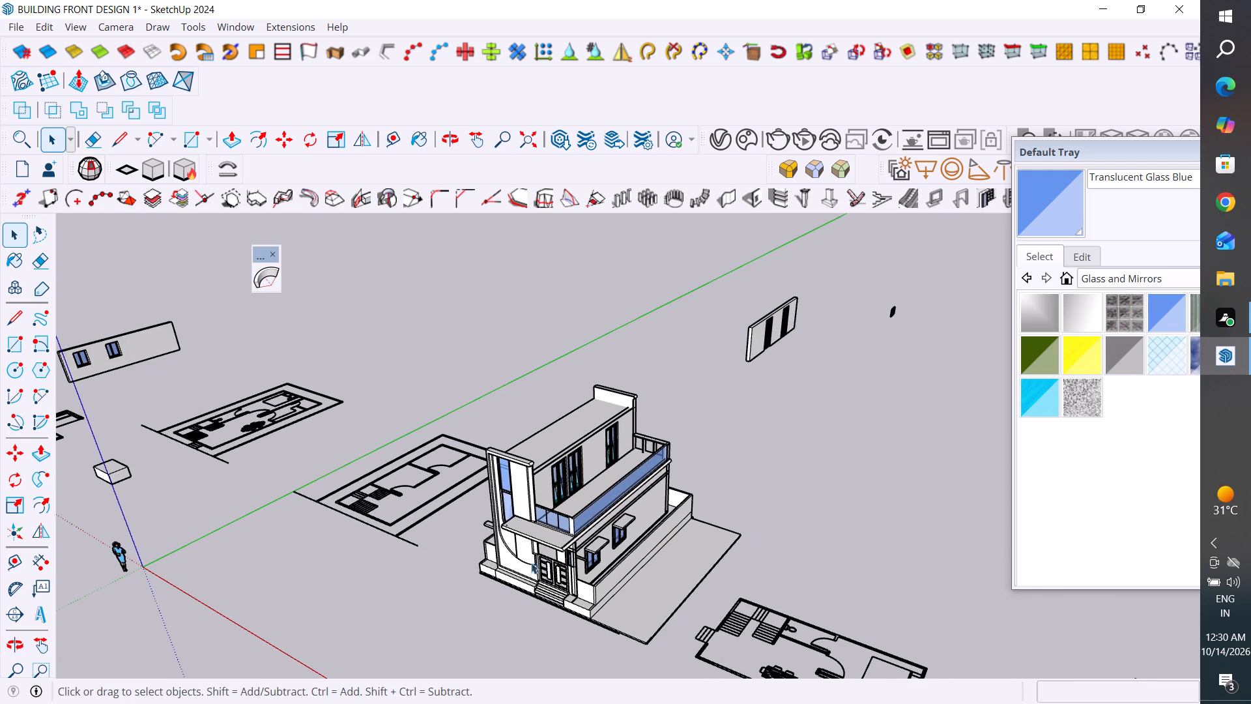
scroll(531, 563, down, 3)
middle_drag(506, 623, 517, 629)
scroll(661, 479, up, 1)
middle_drag(663, 482, 736, 539)
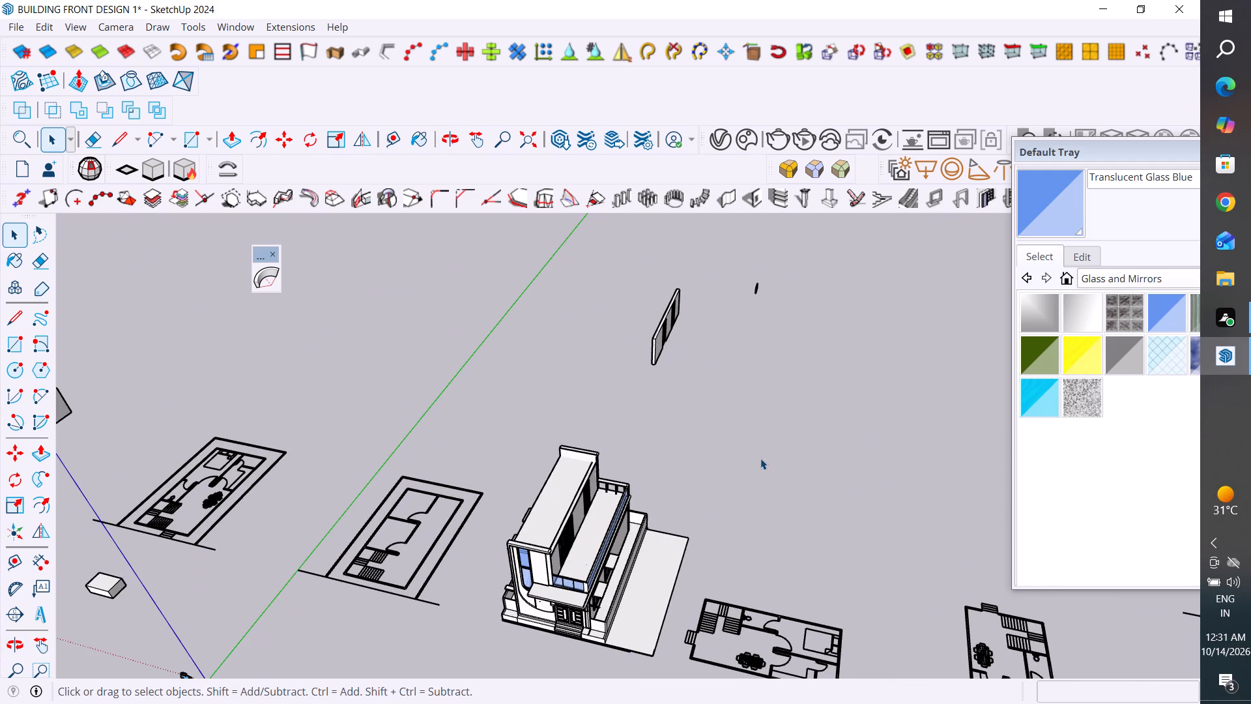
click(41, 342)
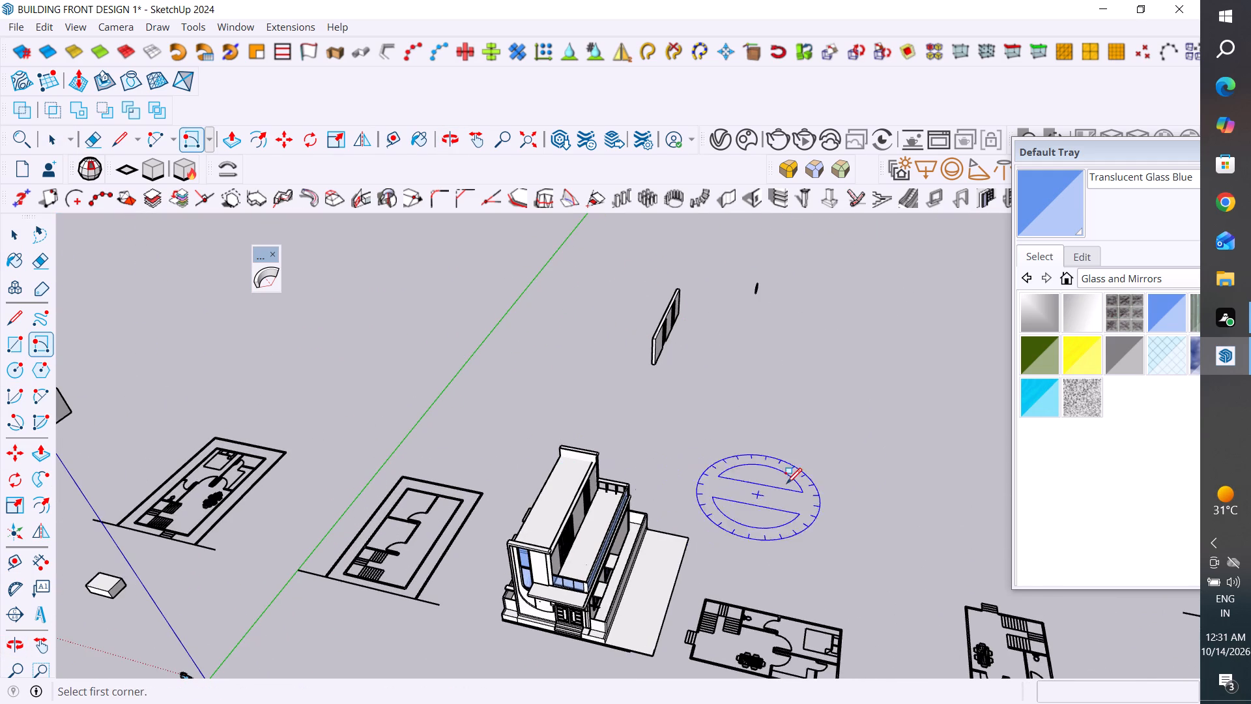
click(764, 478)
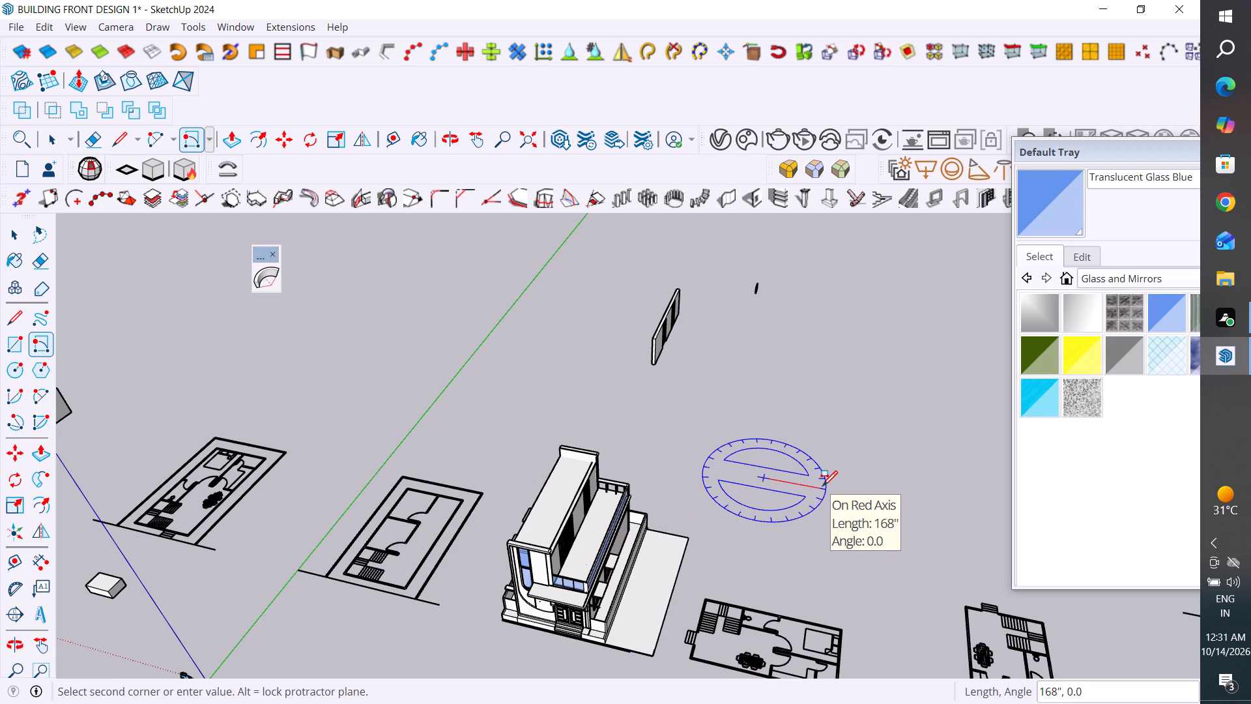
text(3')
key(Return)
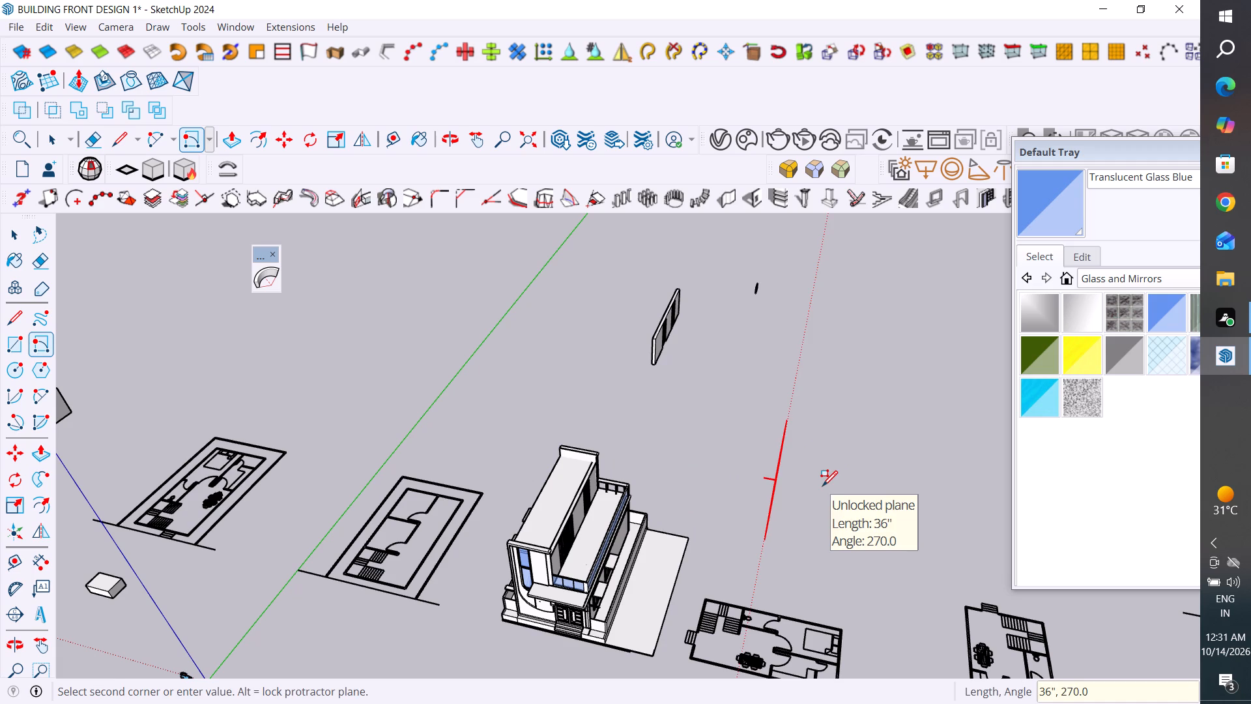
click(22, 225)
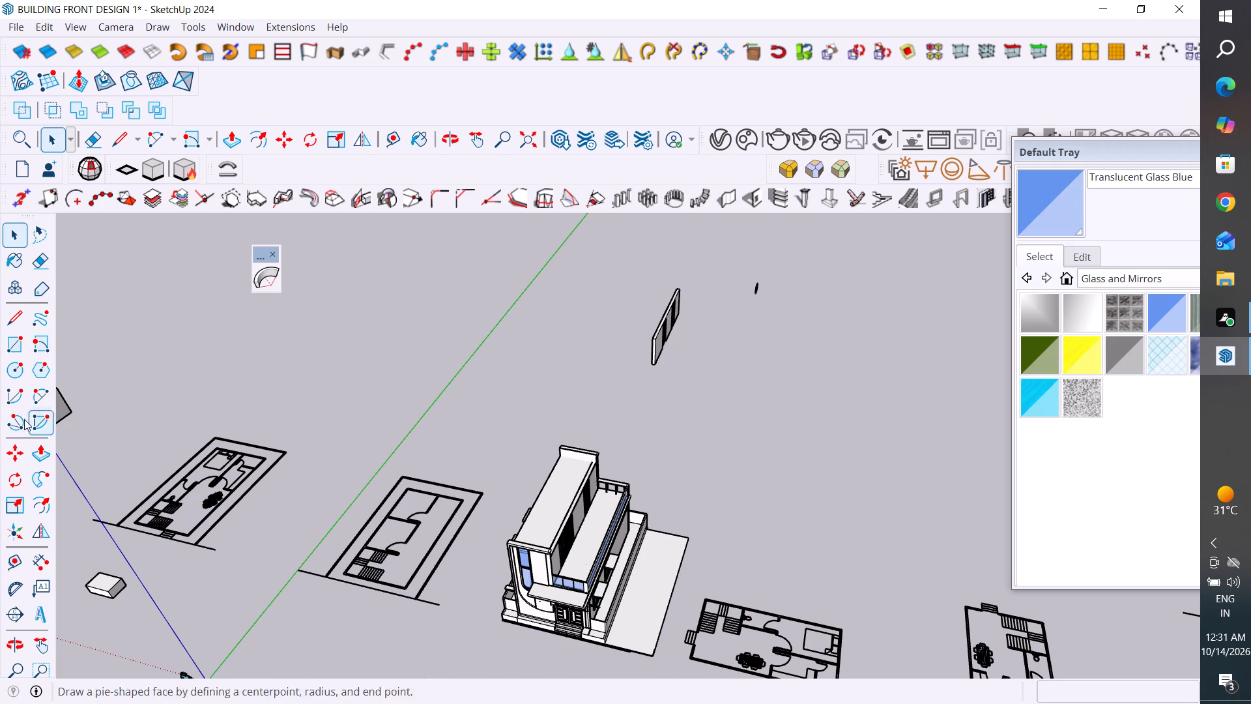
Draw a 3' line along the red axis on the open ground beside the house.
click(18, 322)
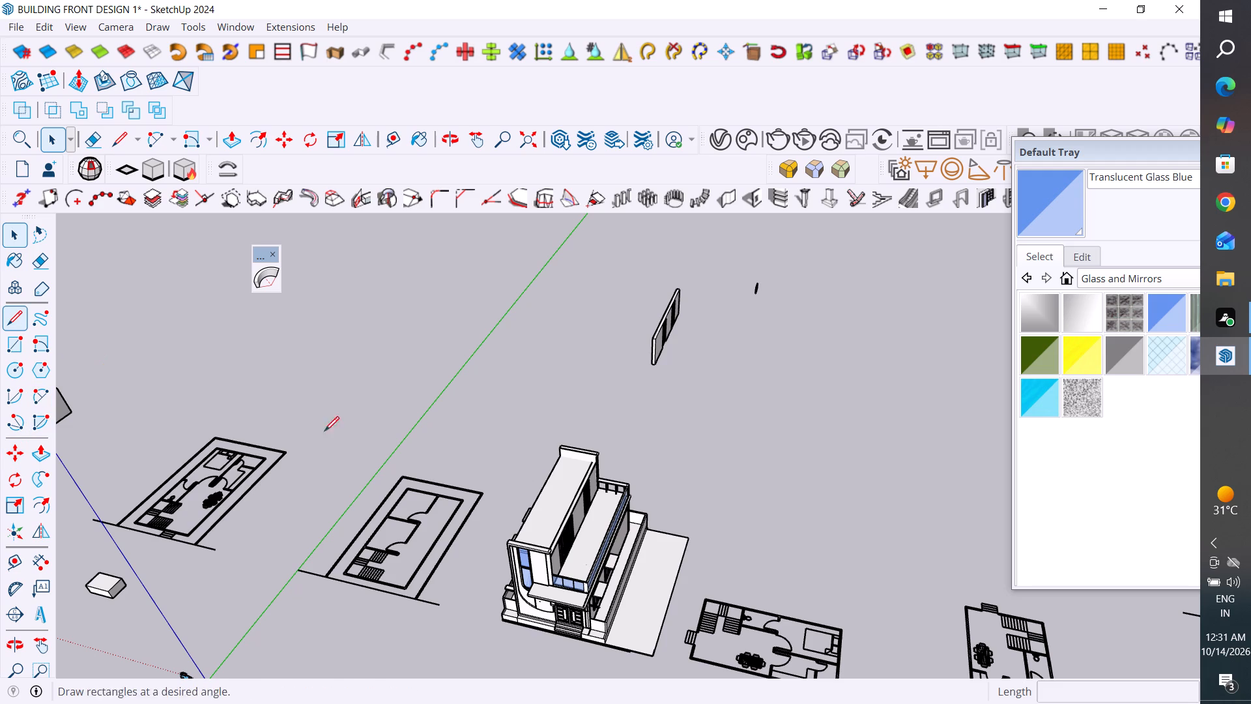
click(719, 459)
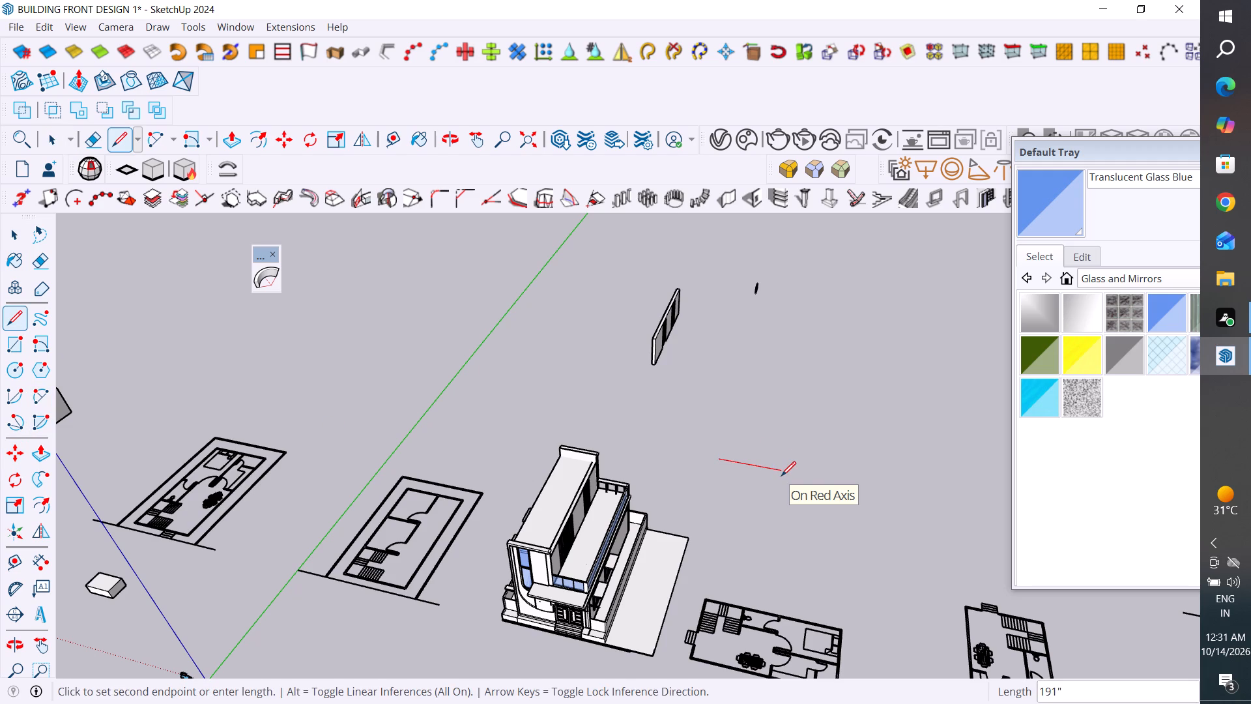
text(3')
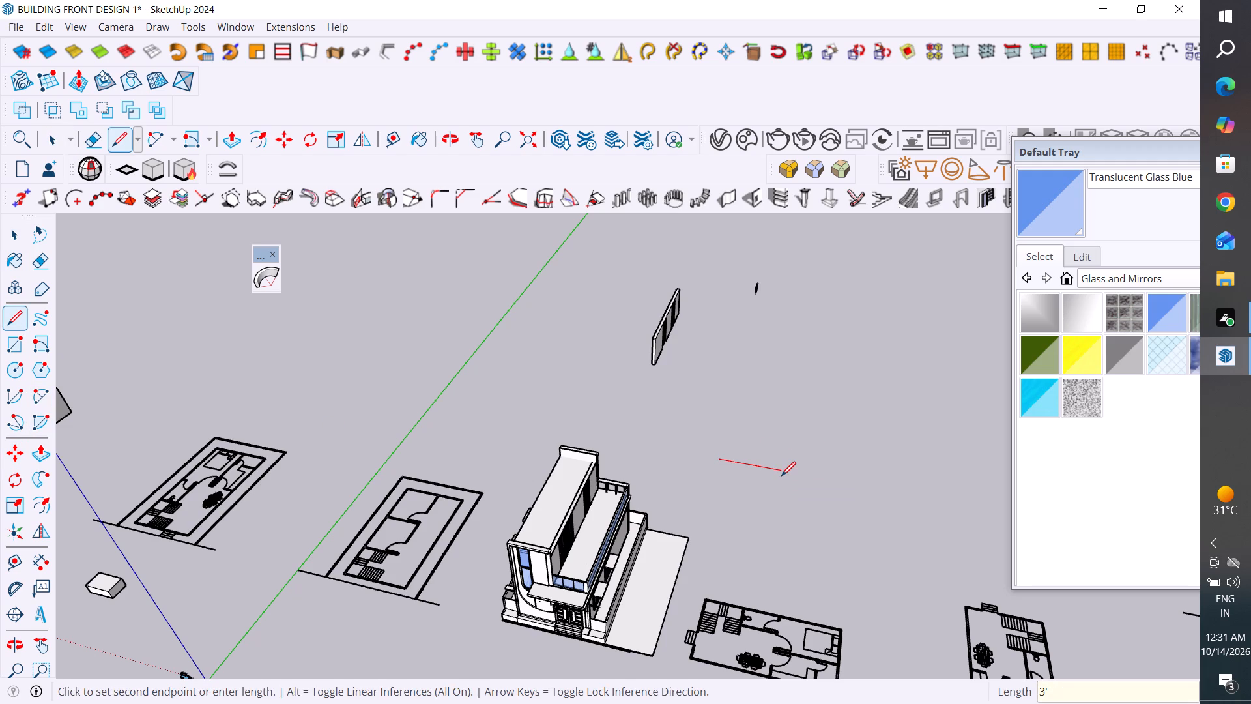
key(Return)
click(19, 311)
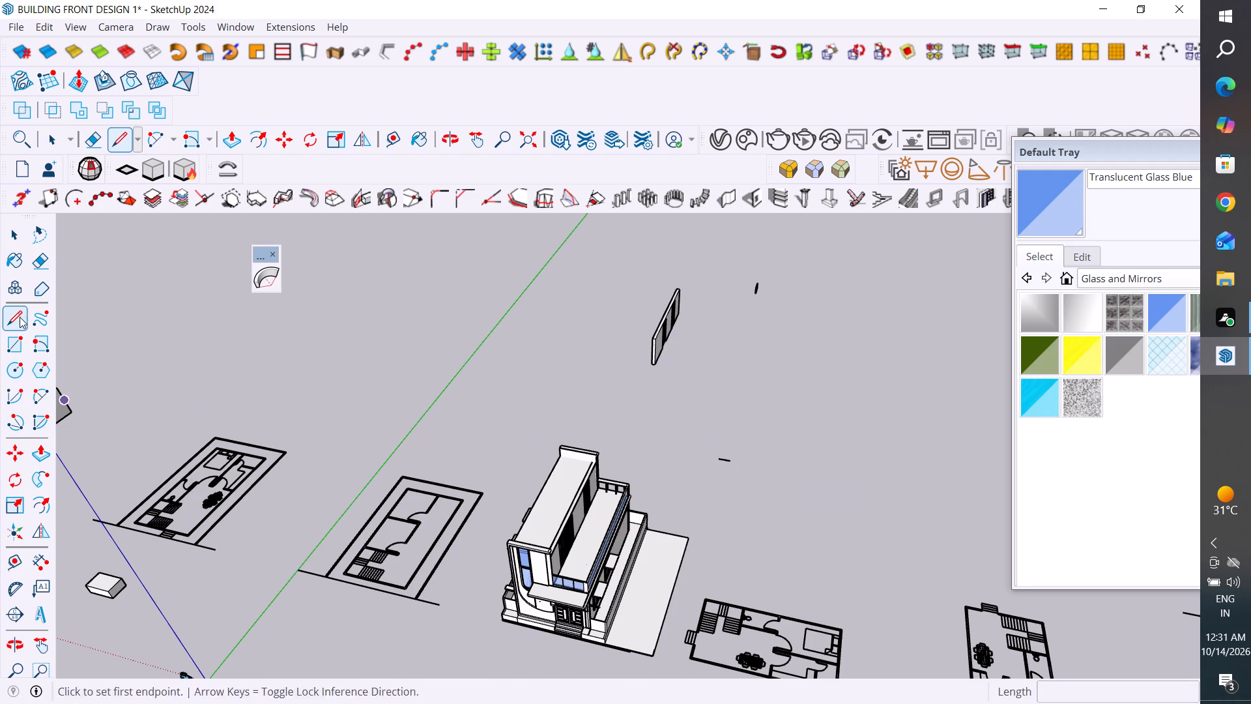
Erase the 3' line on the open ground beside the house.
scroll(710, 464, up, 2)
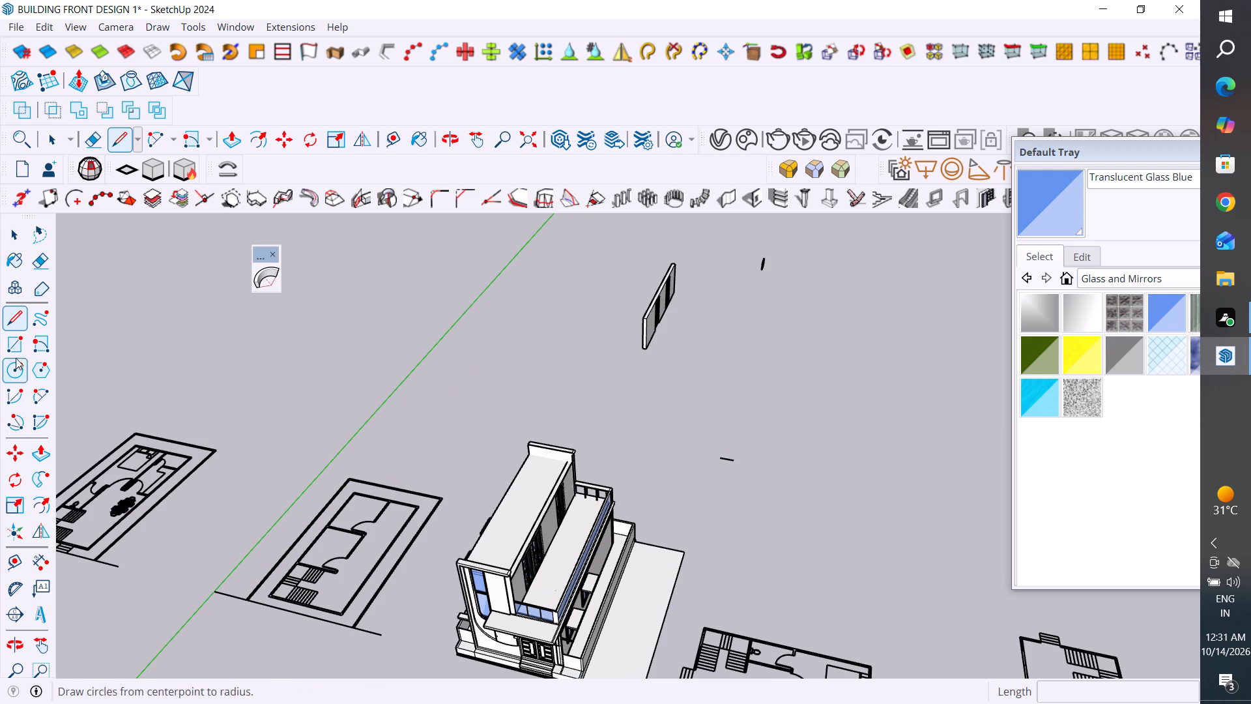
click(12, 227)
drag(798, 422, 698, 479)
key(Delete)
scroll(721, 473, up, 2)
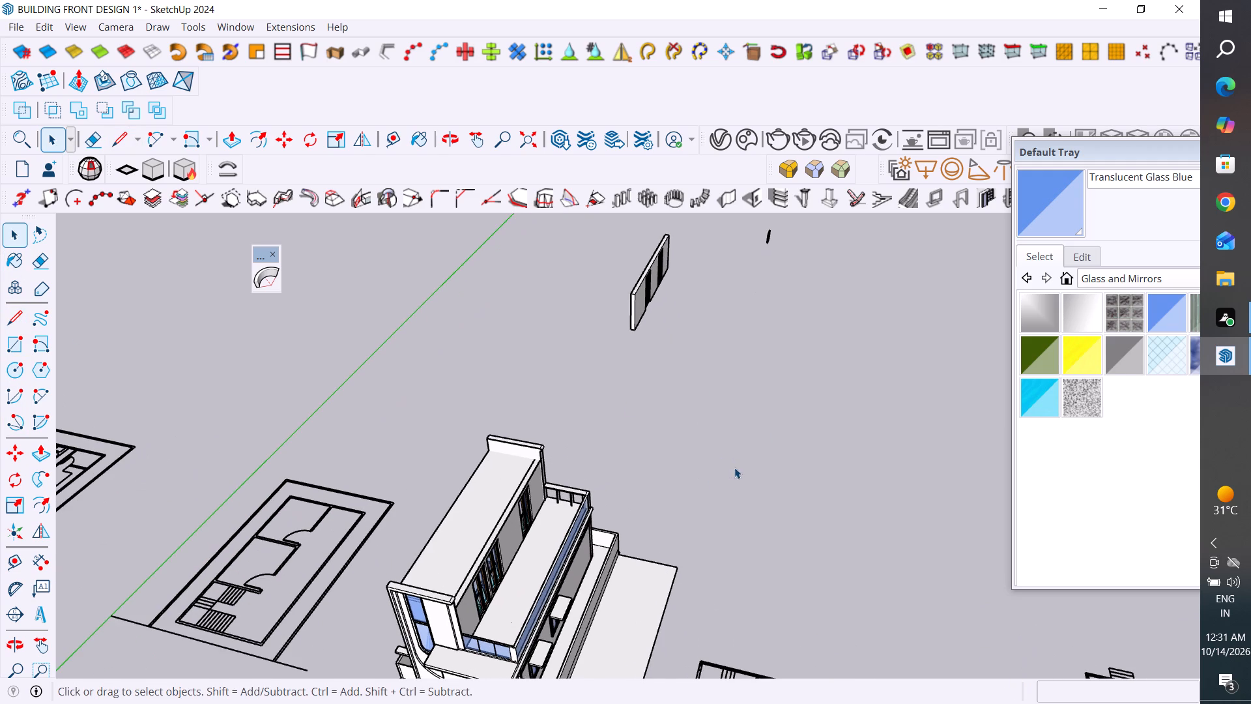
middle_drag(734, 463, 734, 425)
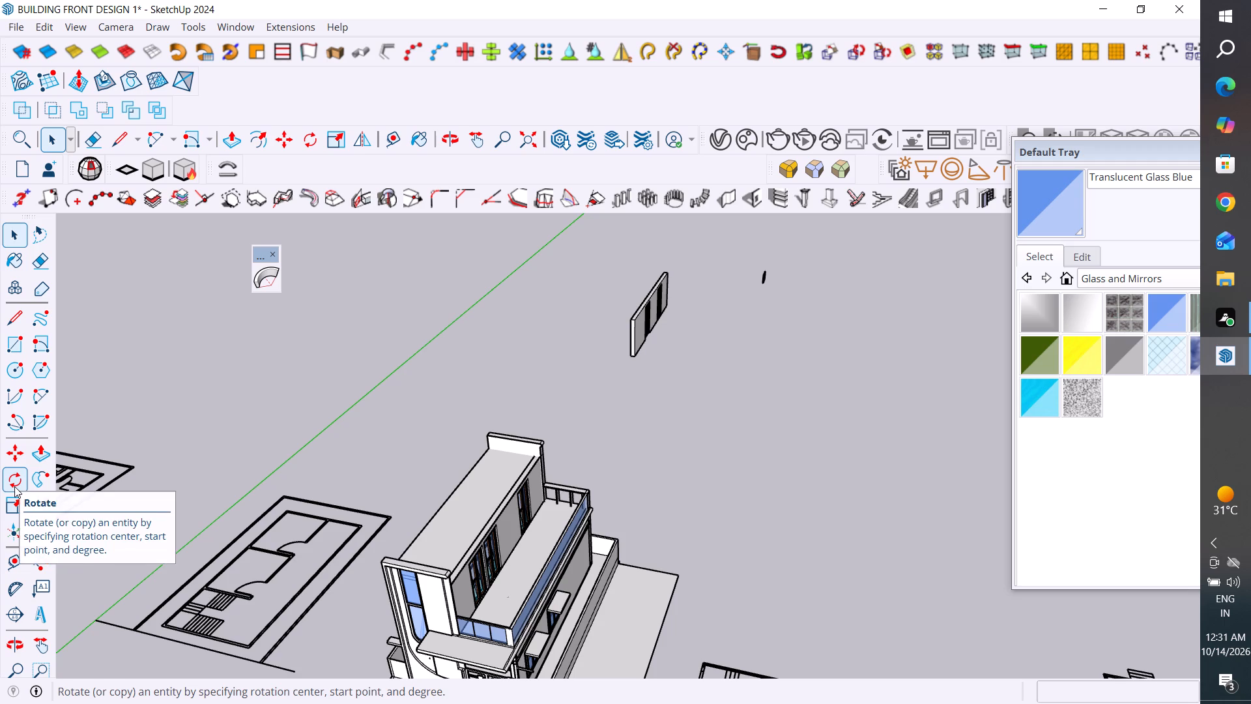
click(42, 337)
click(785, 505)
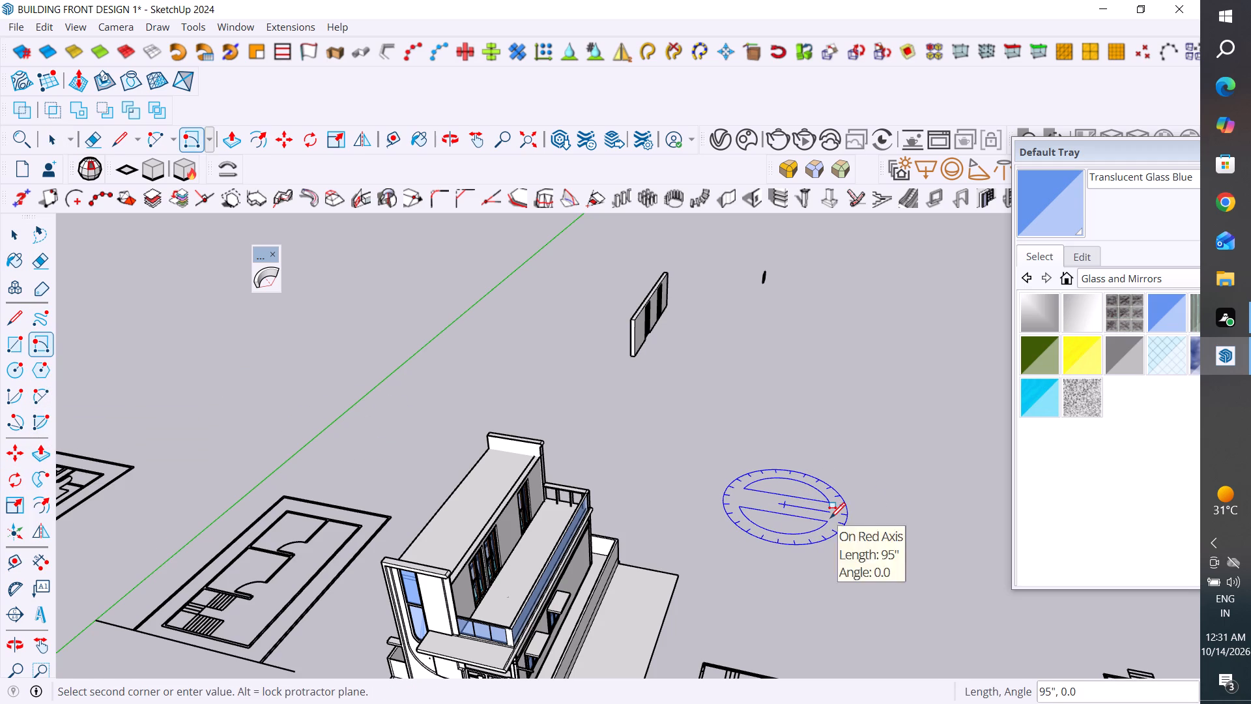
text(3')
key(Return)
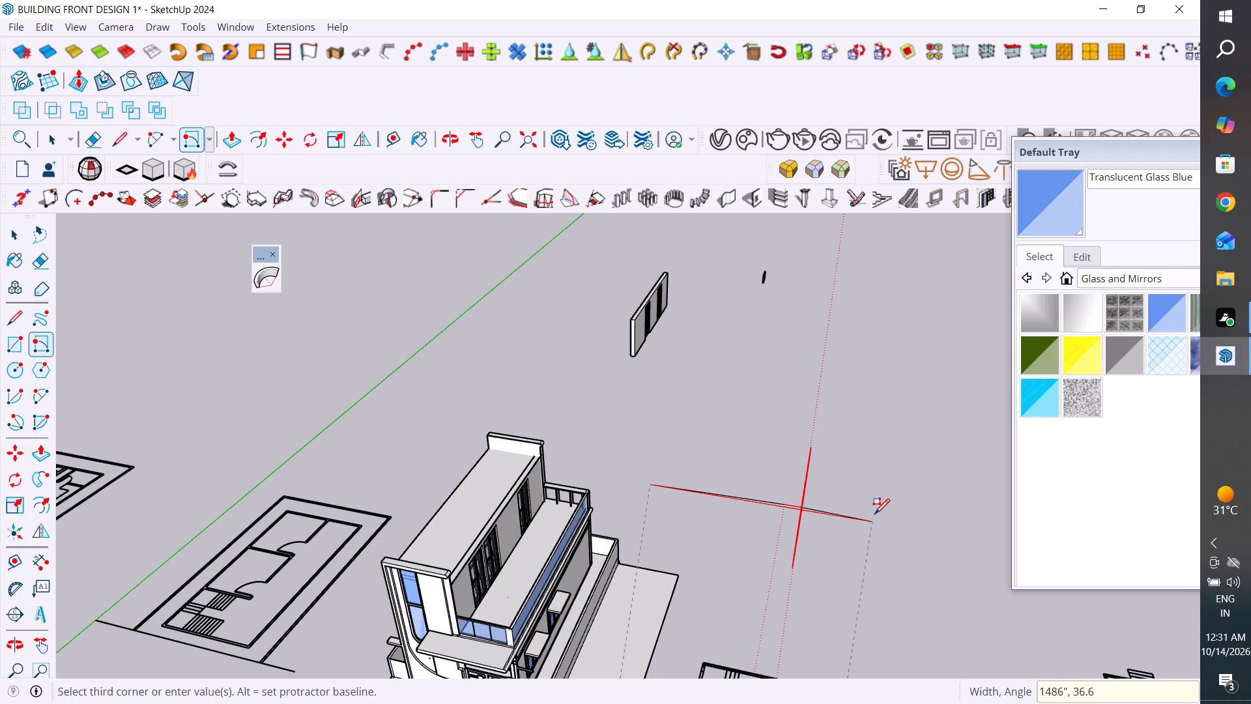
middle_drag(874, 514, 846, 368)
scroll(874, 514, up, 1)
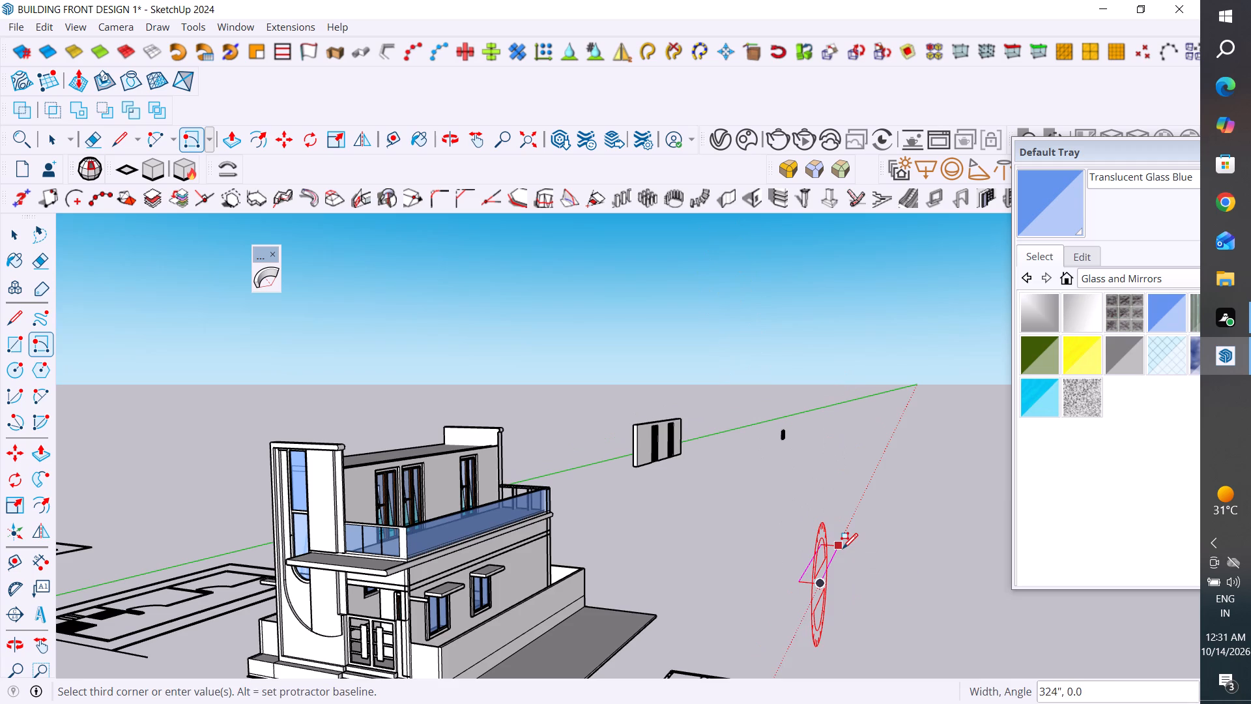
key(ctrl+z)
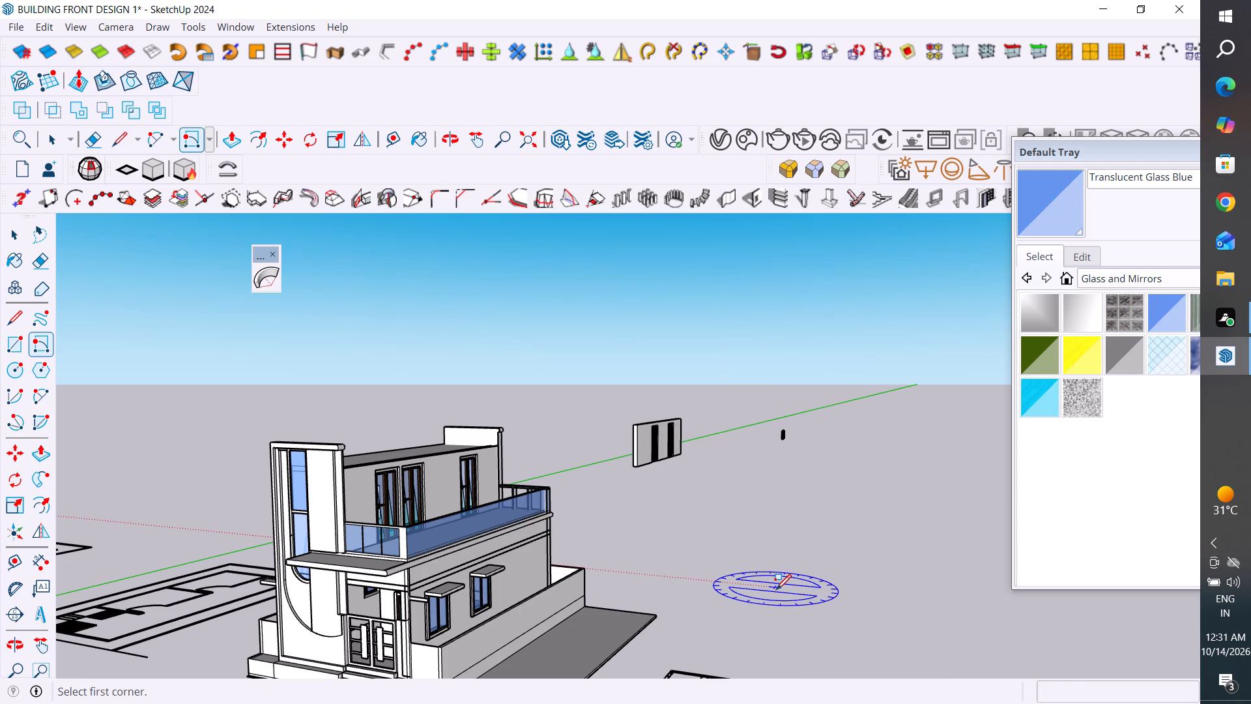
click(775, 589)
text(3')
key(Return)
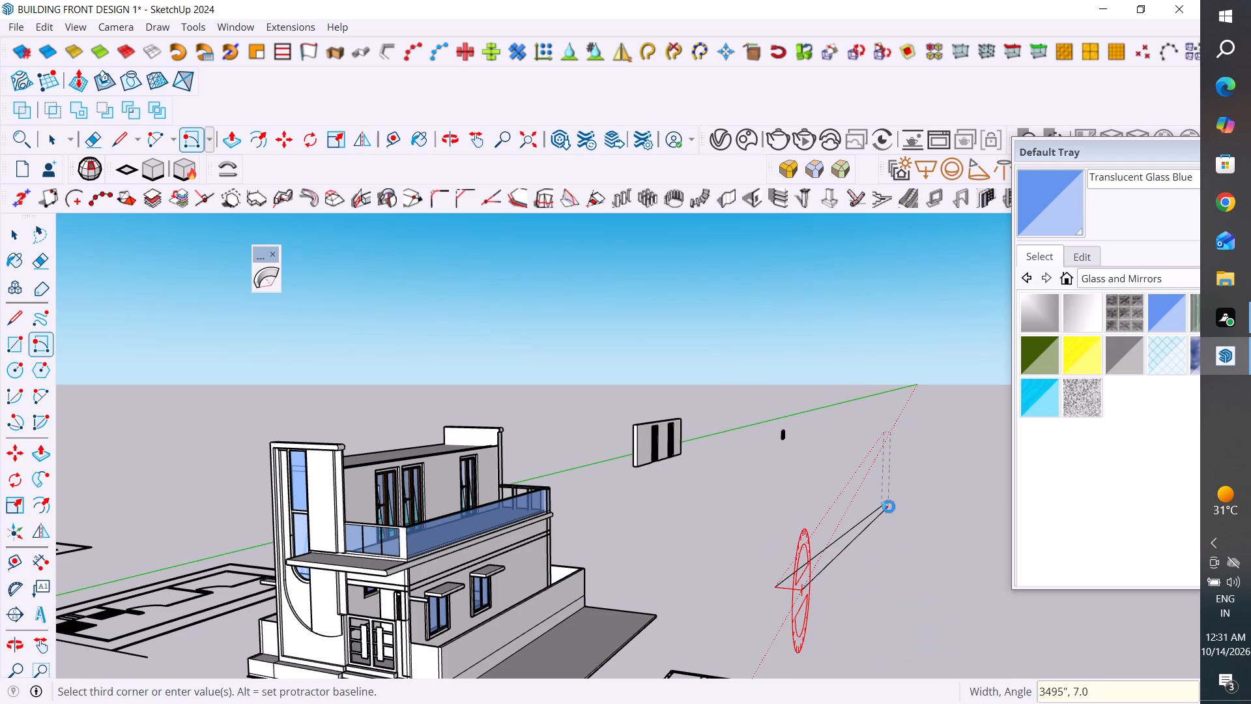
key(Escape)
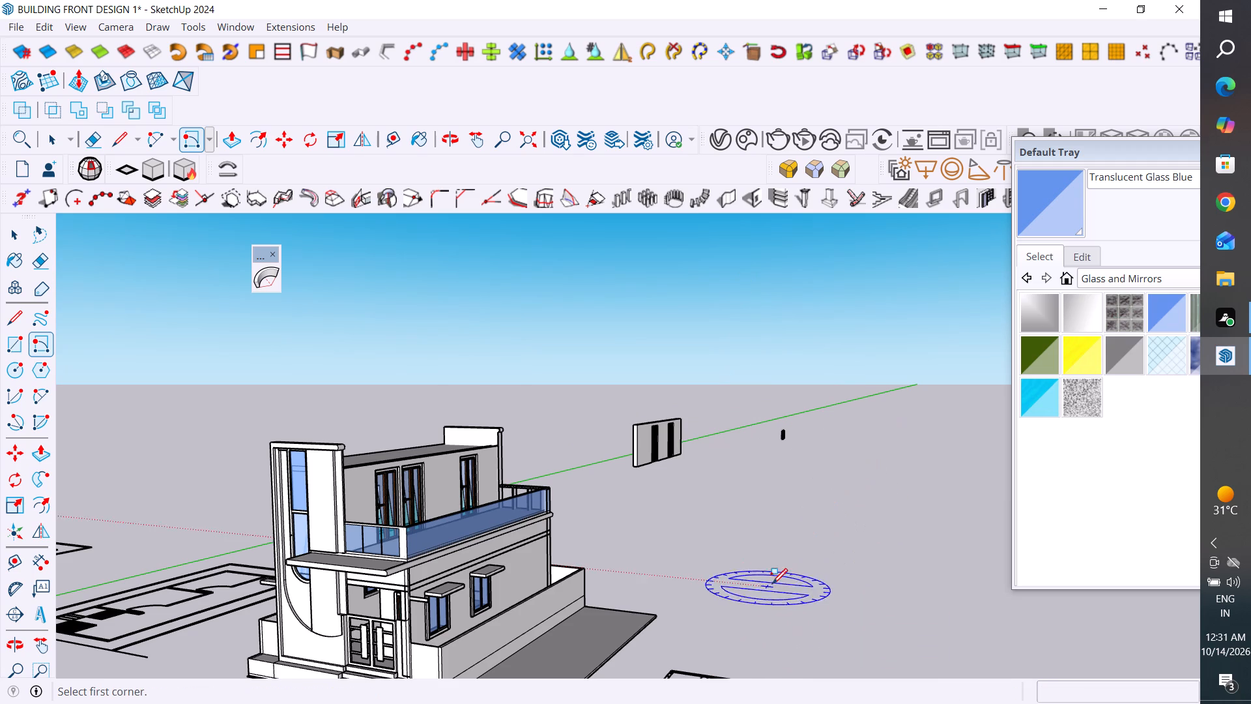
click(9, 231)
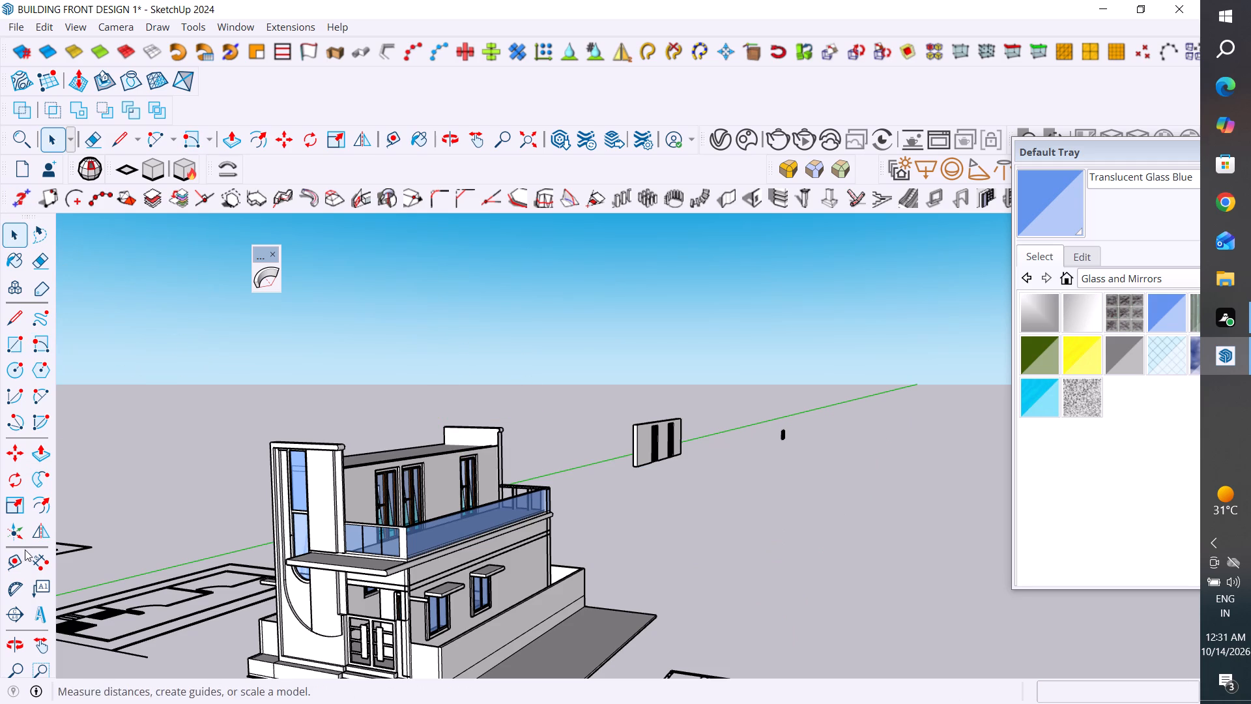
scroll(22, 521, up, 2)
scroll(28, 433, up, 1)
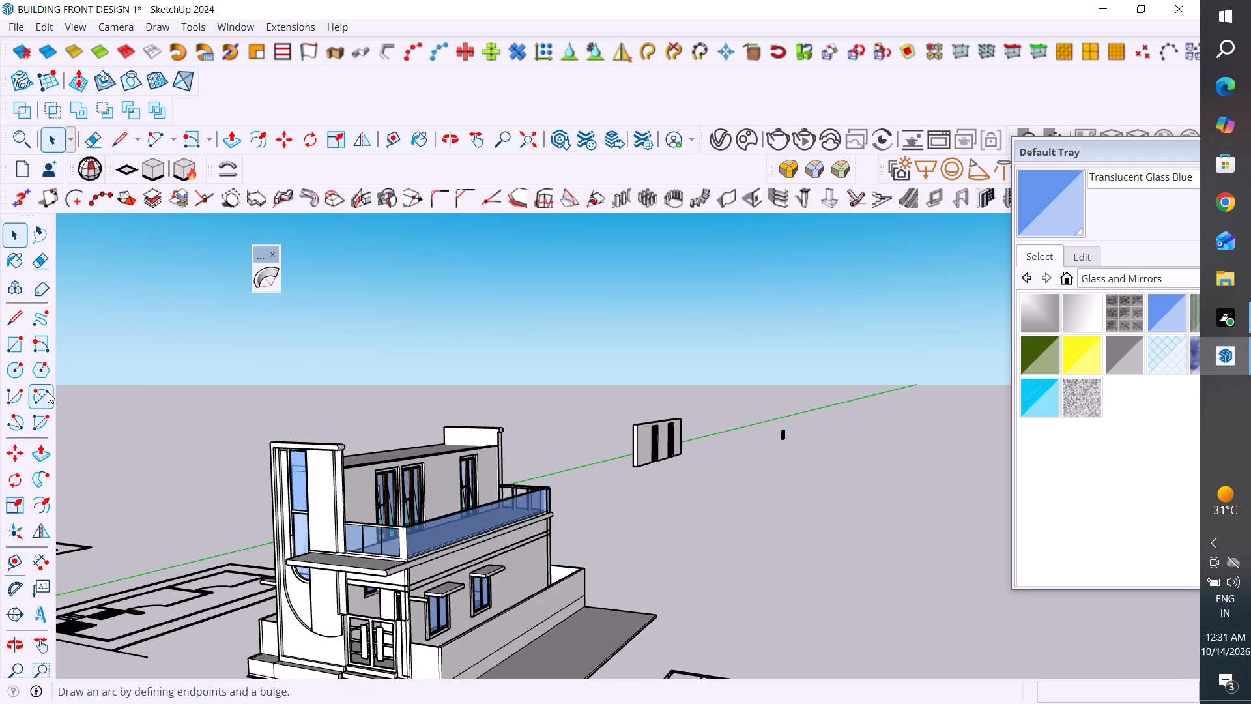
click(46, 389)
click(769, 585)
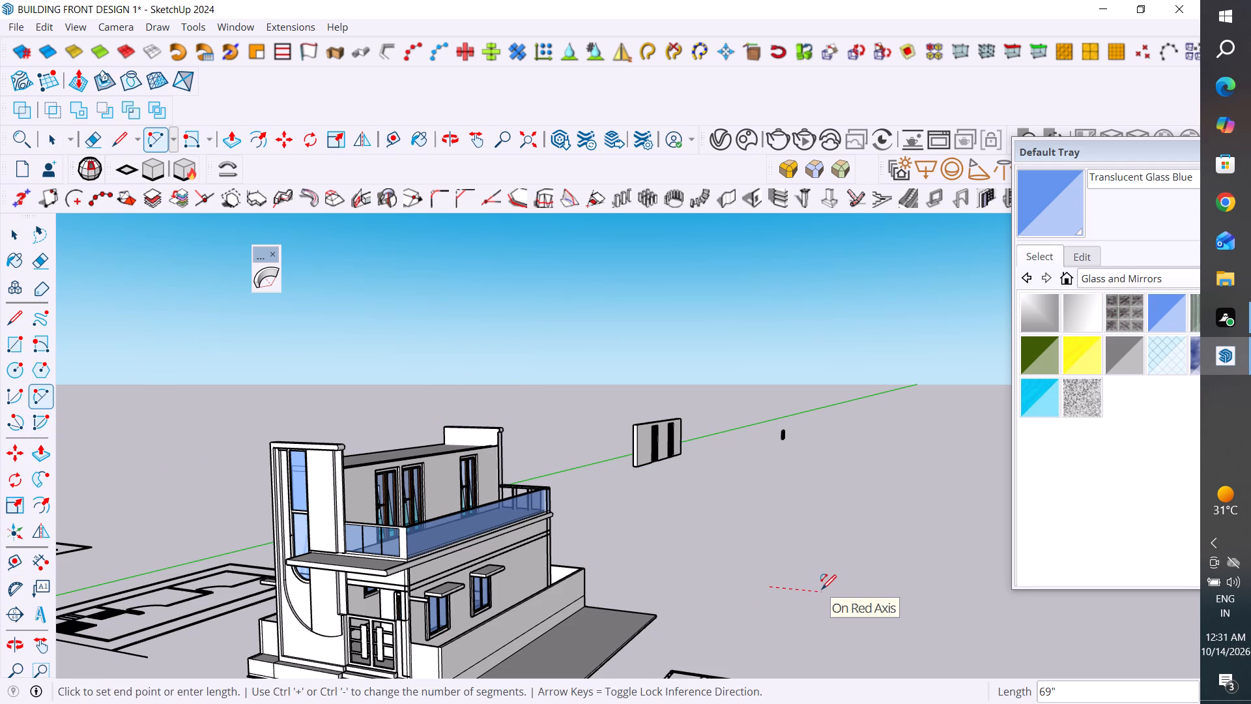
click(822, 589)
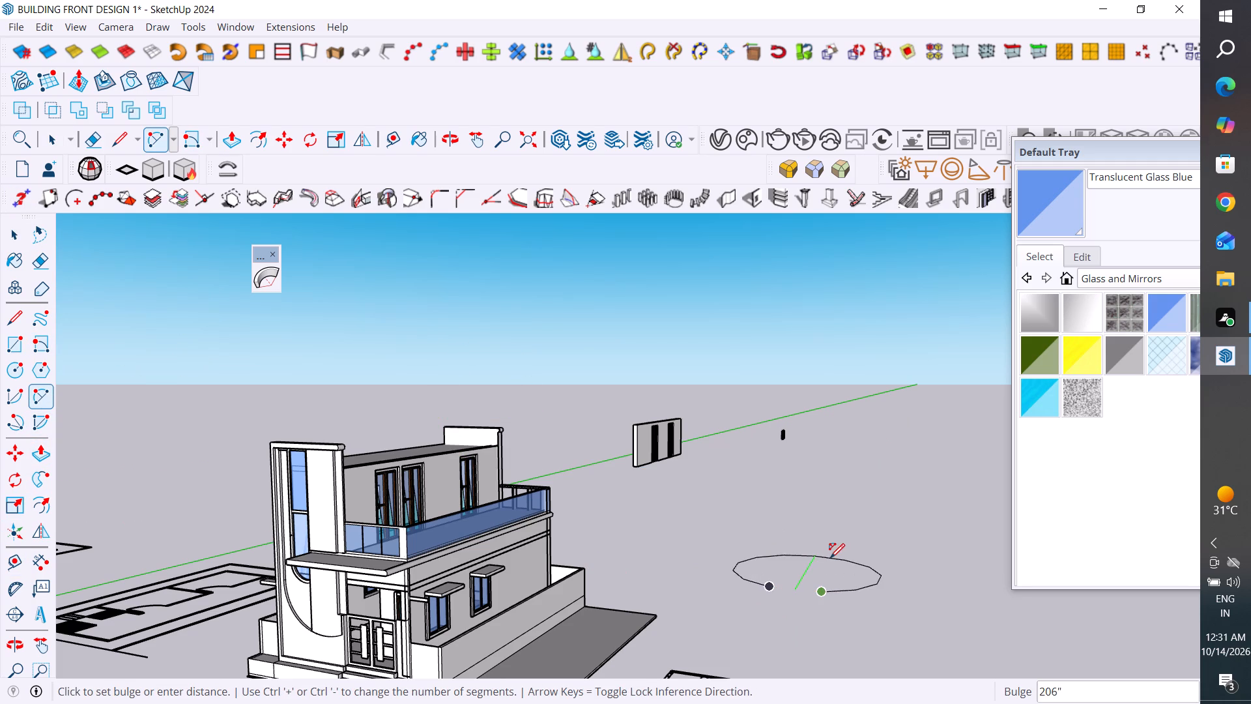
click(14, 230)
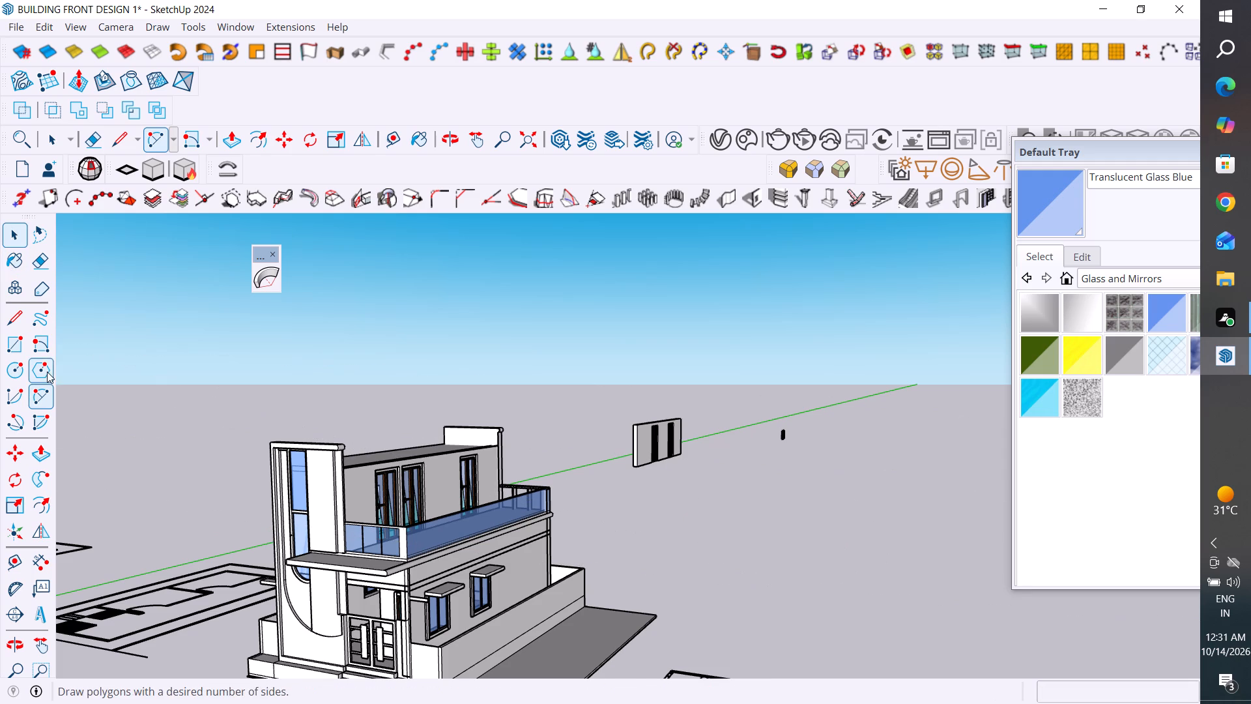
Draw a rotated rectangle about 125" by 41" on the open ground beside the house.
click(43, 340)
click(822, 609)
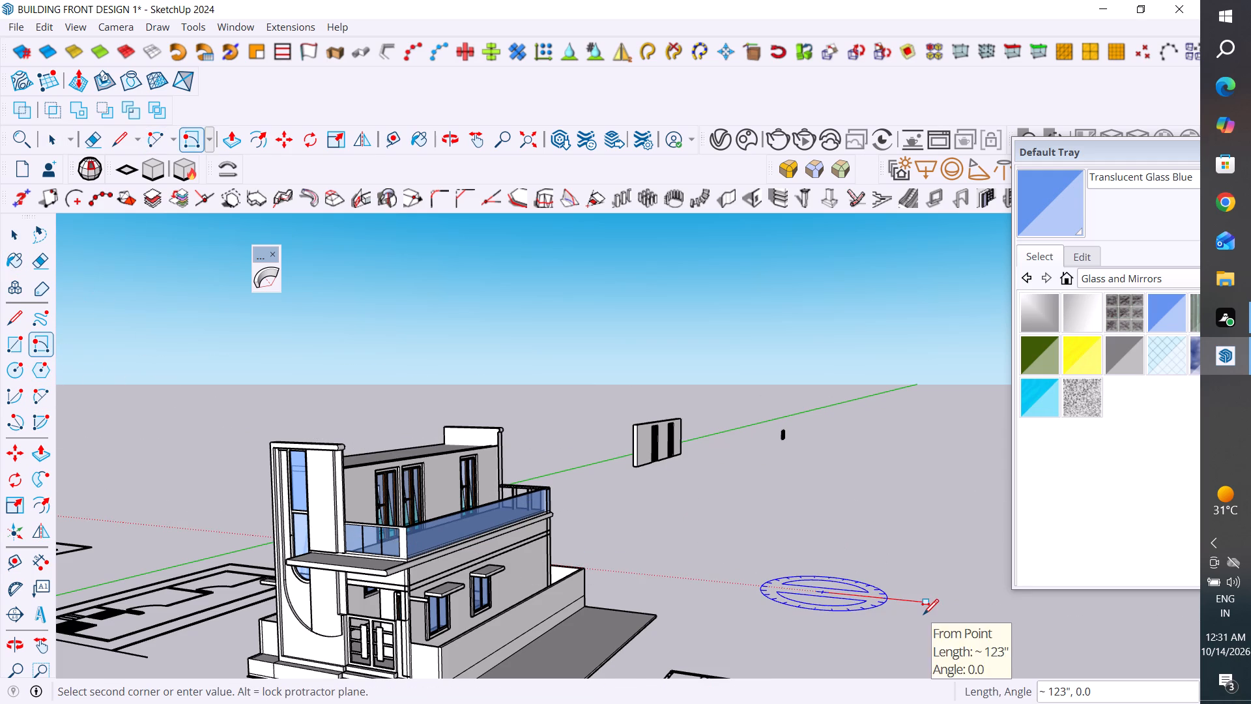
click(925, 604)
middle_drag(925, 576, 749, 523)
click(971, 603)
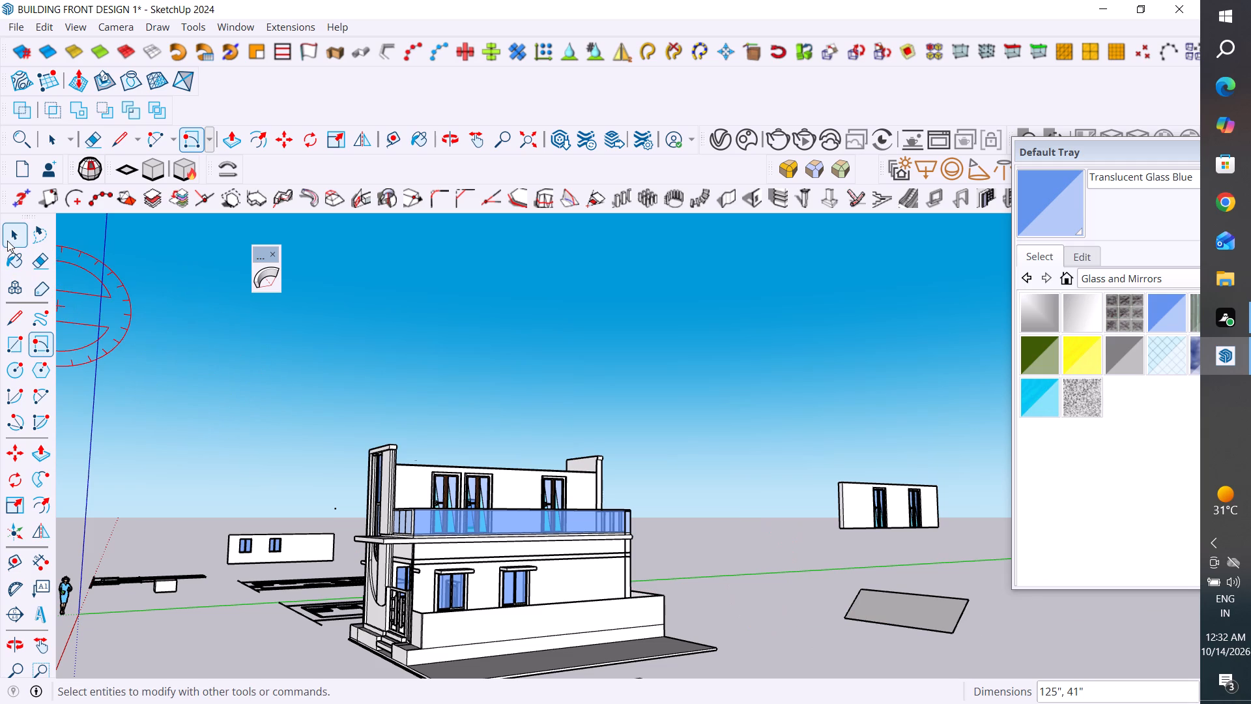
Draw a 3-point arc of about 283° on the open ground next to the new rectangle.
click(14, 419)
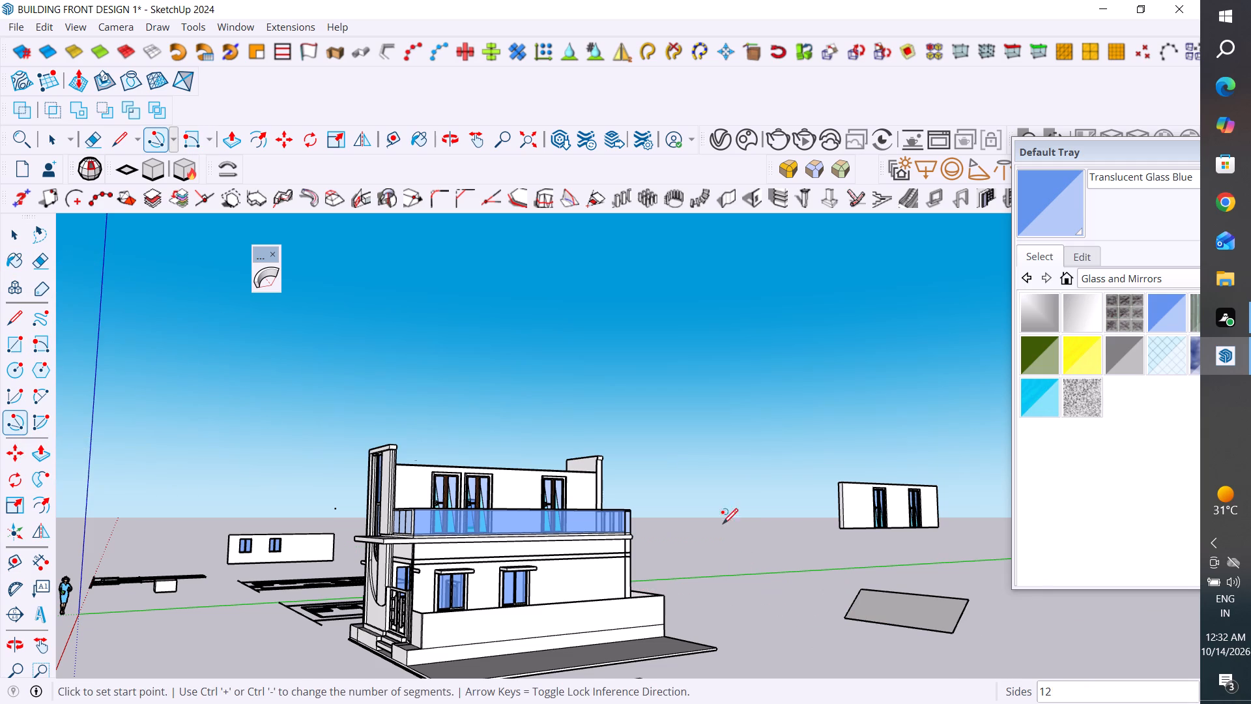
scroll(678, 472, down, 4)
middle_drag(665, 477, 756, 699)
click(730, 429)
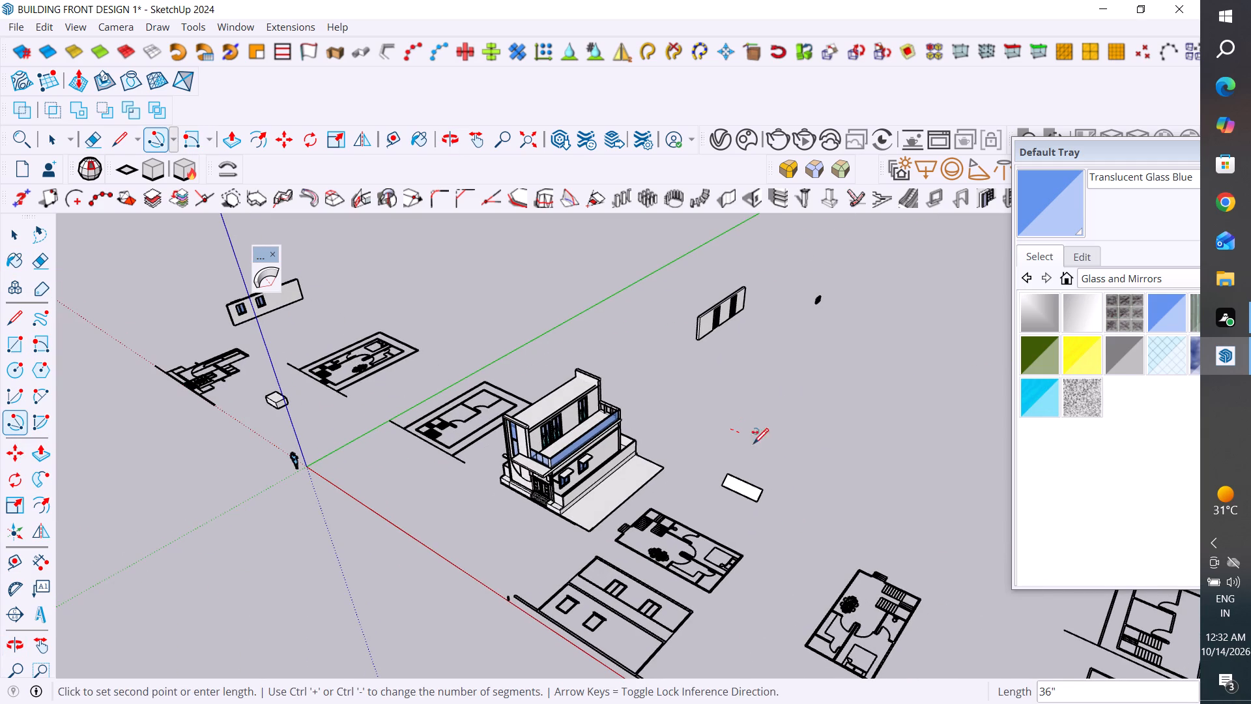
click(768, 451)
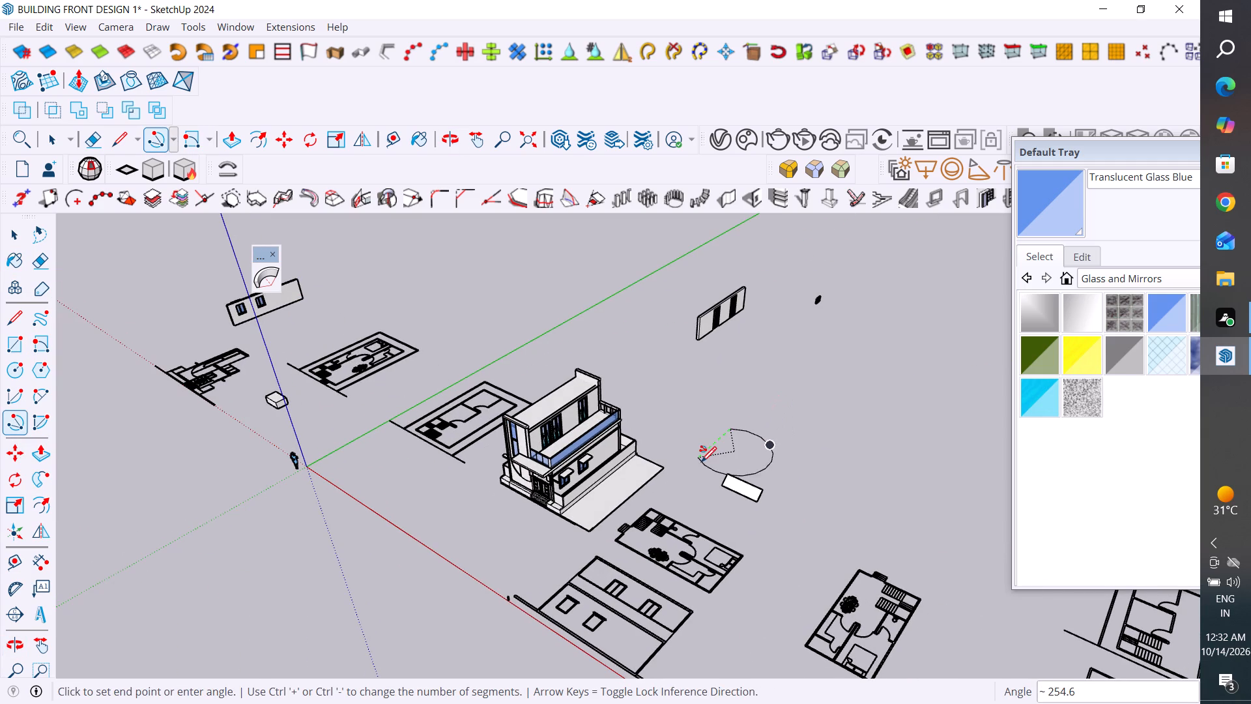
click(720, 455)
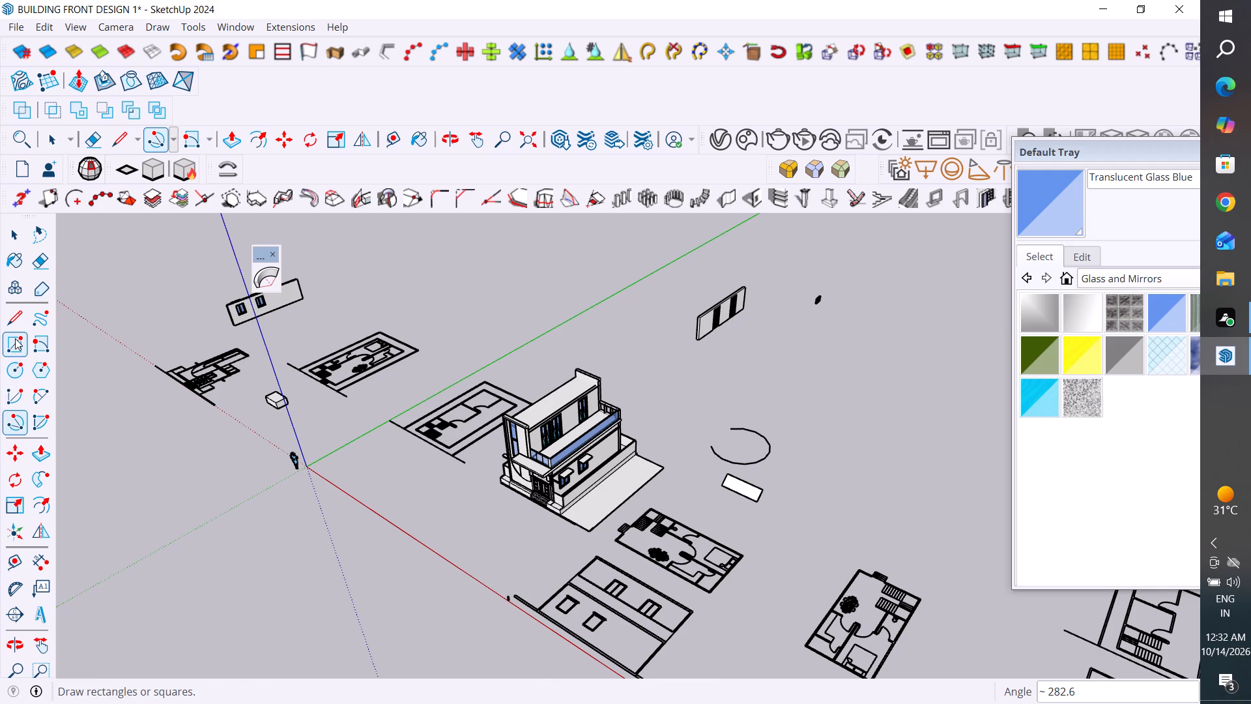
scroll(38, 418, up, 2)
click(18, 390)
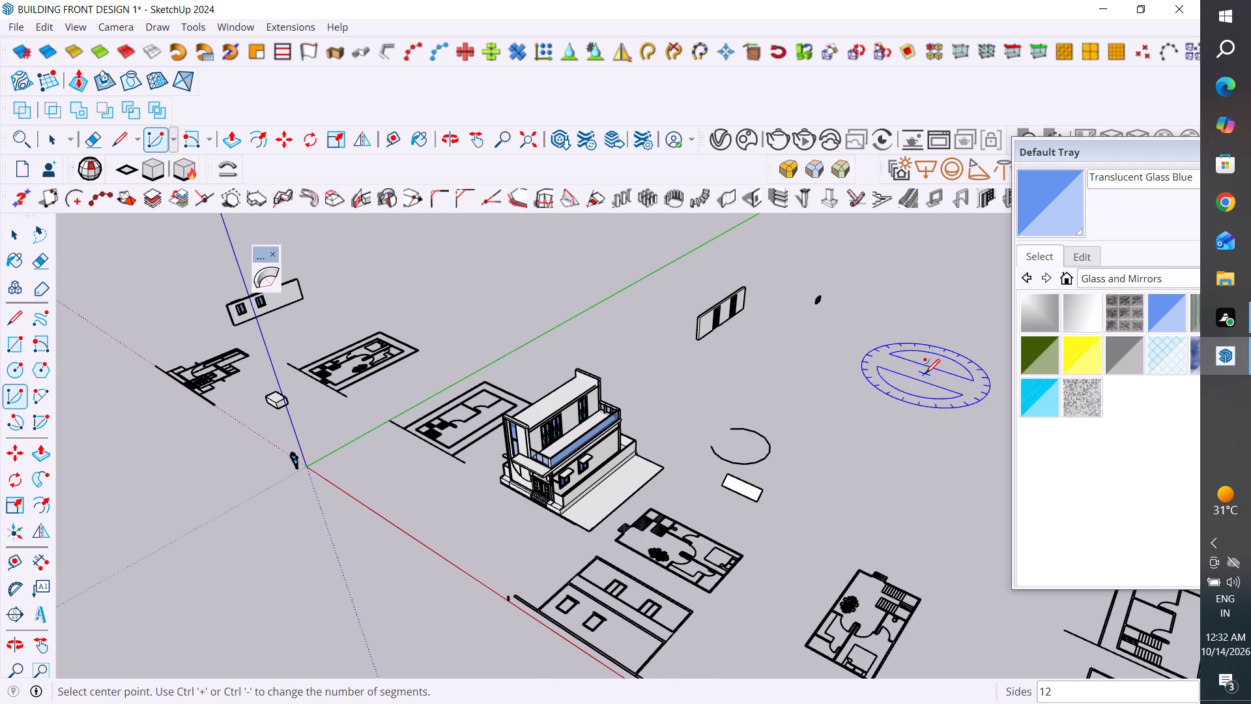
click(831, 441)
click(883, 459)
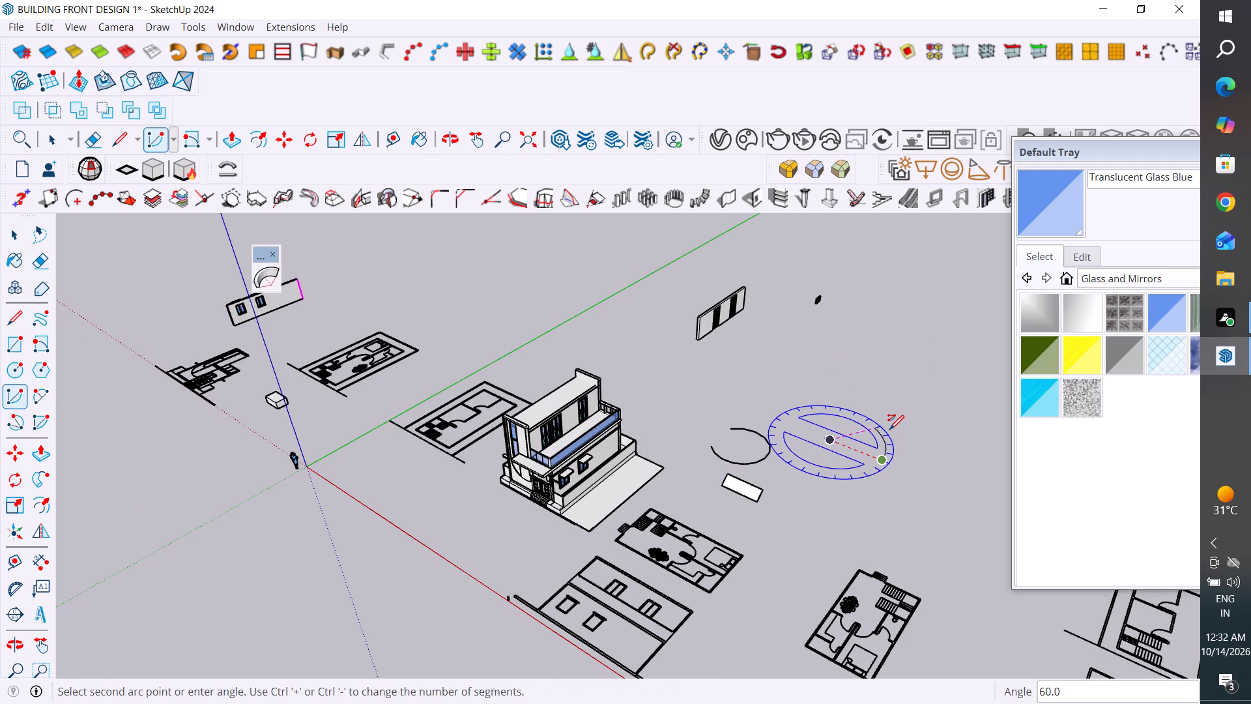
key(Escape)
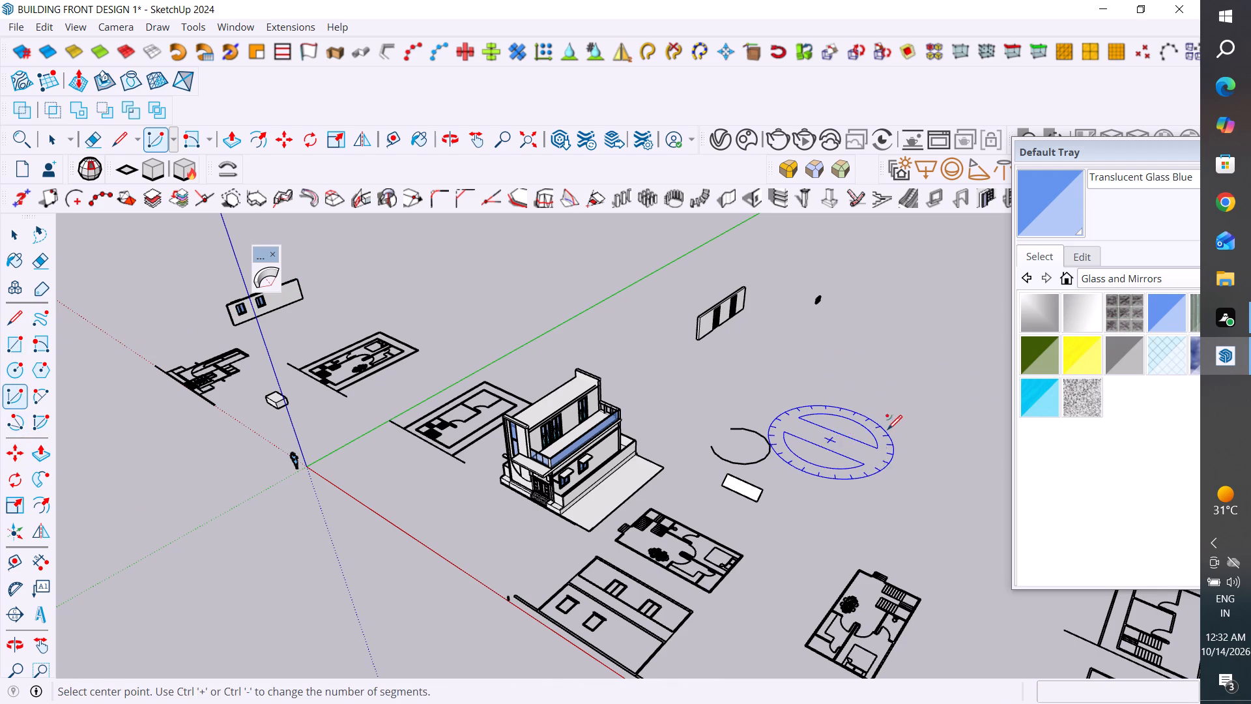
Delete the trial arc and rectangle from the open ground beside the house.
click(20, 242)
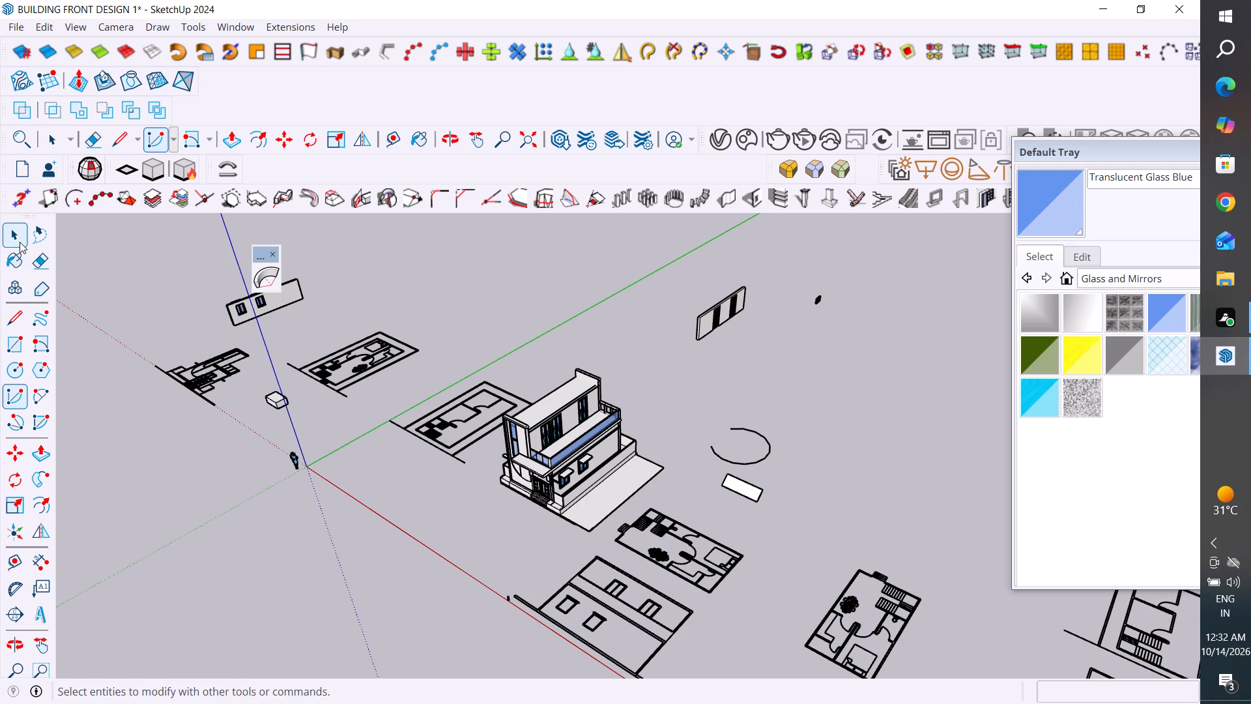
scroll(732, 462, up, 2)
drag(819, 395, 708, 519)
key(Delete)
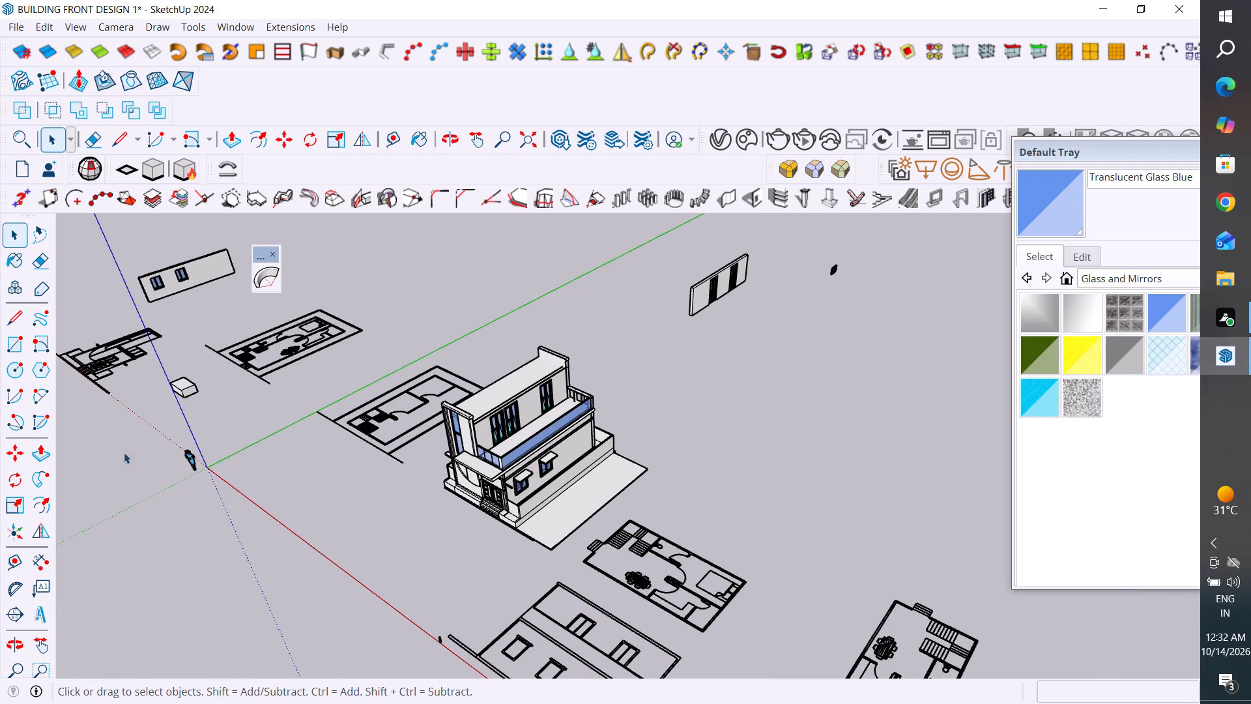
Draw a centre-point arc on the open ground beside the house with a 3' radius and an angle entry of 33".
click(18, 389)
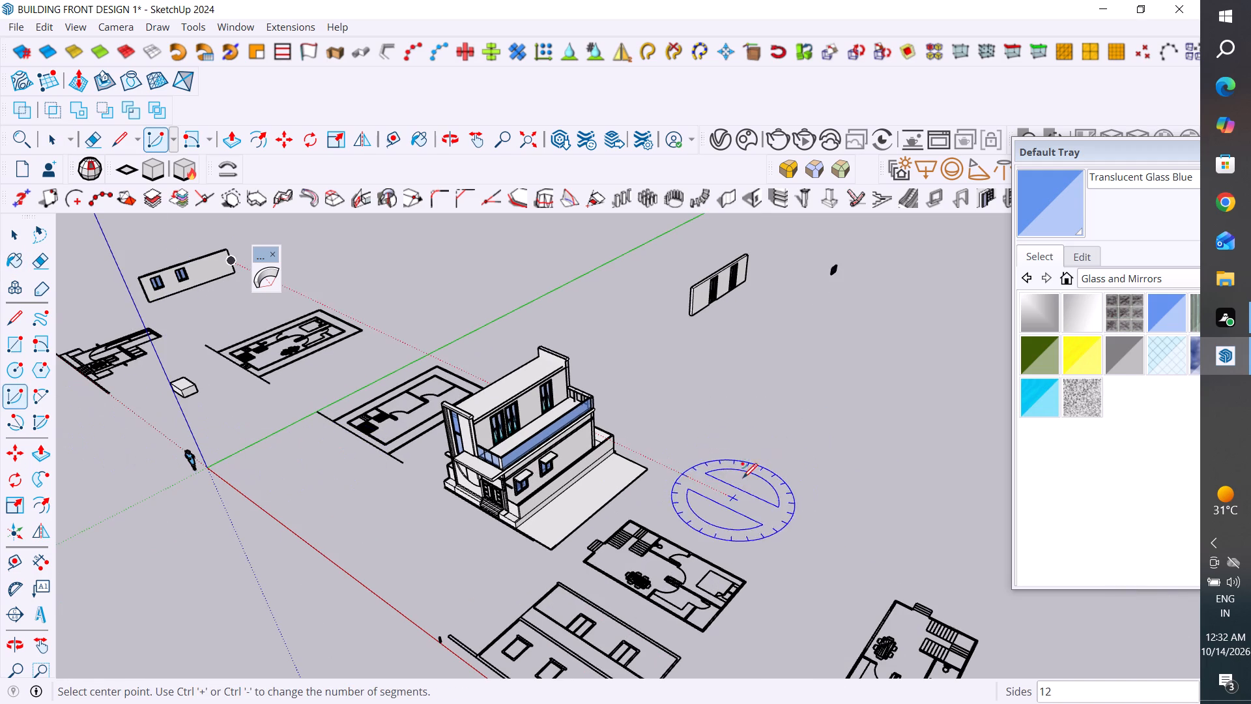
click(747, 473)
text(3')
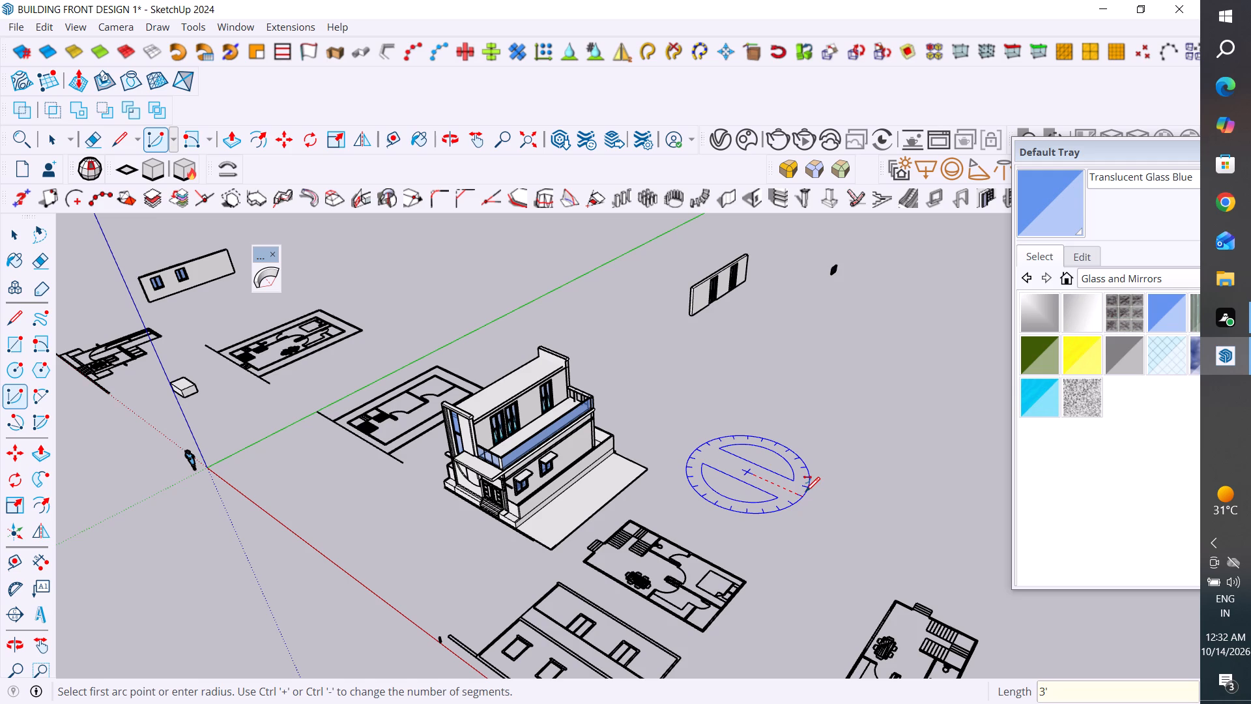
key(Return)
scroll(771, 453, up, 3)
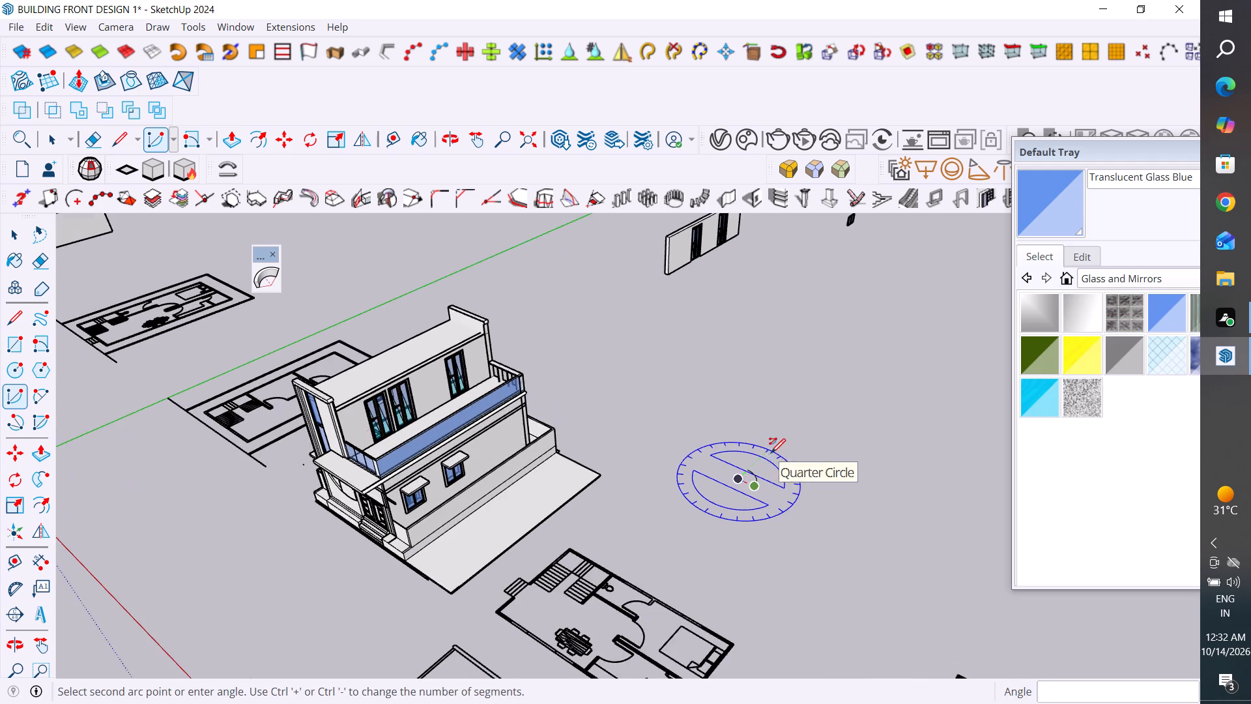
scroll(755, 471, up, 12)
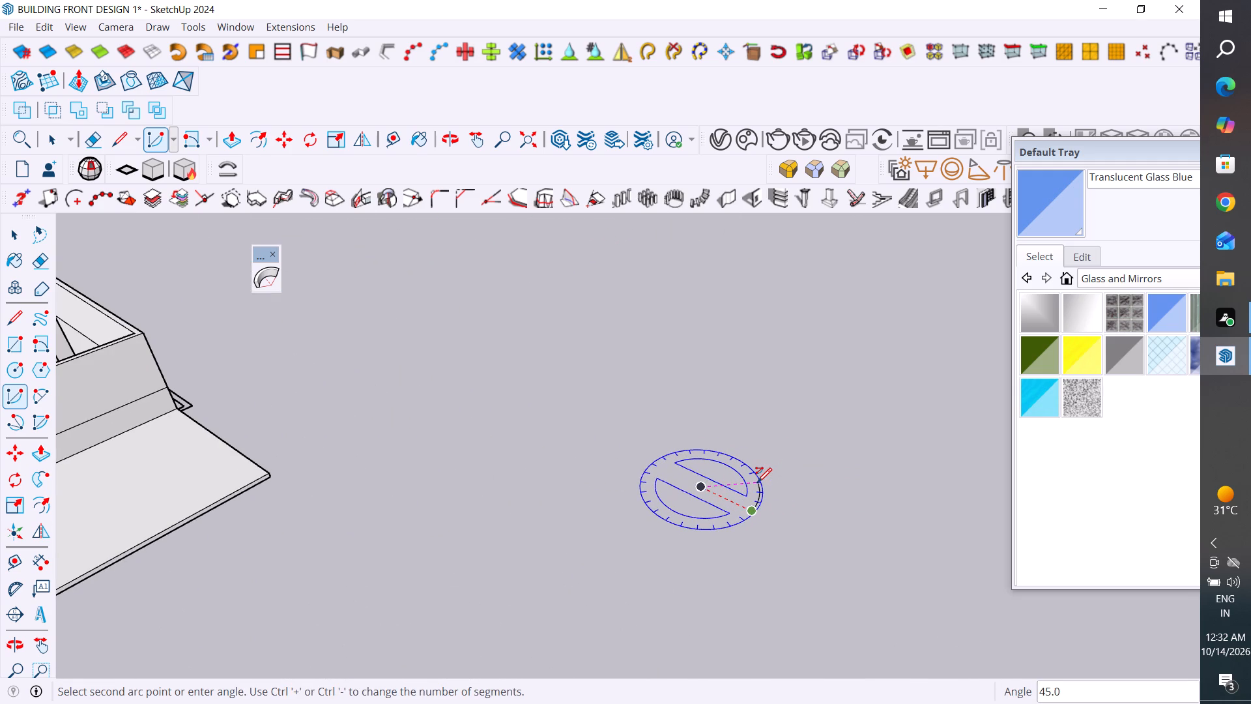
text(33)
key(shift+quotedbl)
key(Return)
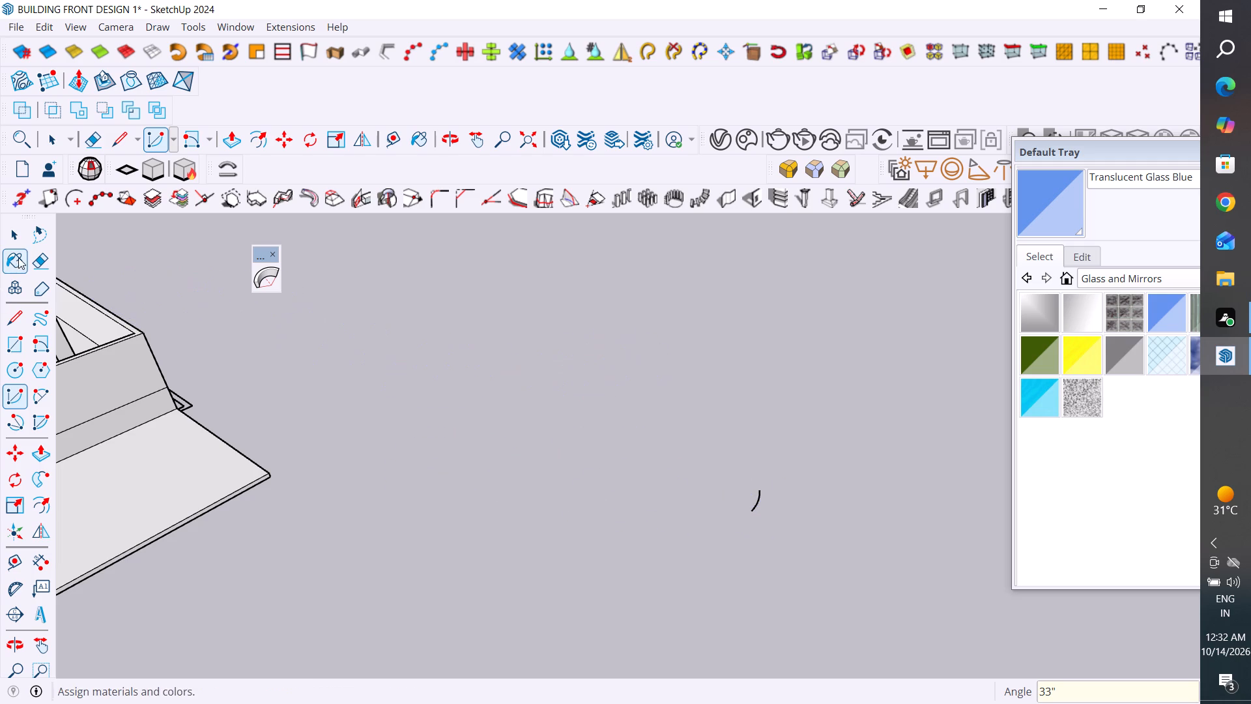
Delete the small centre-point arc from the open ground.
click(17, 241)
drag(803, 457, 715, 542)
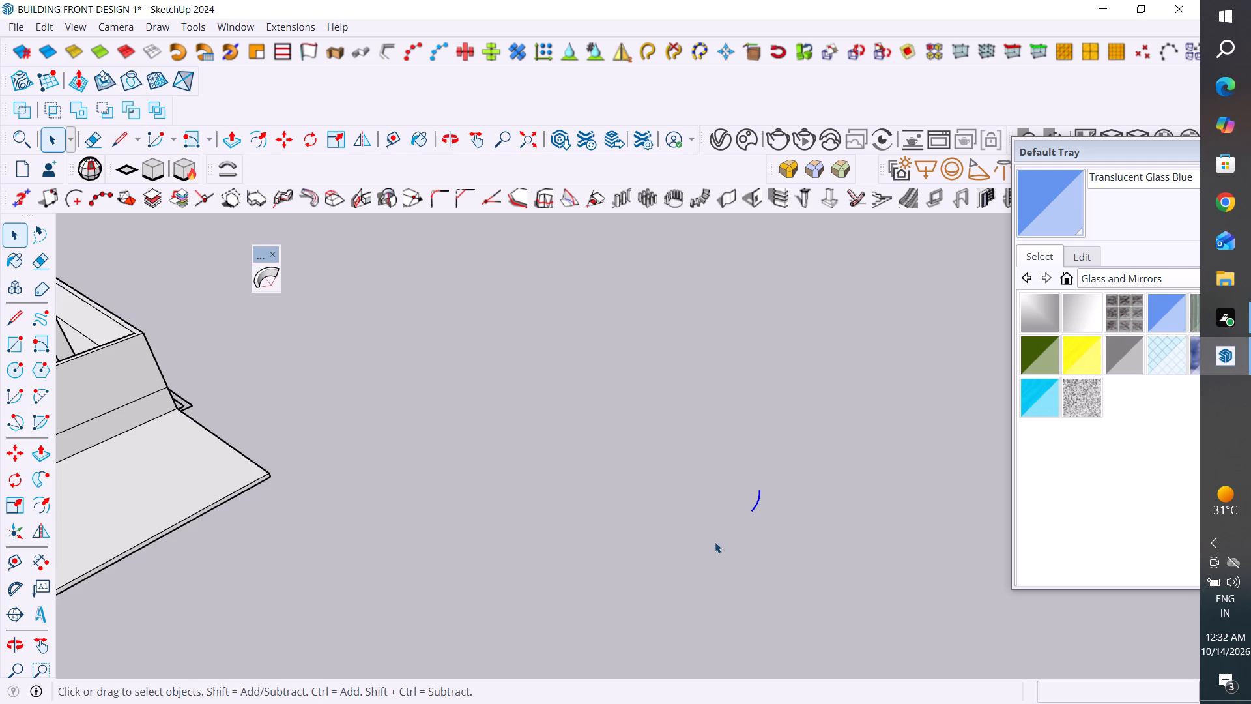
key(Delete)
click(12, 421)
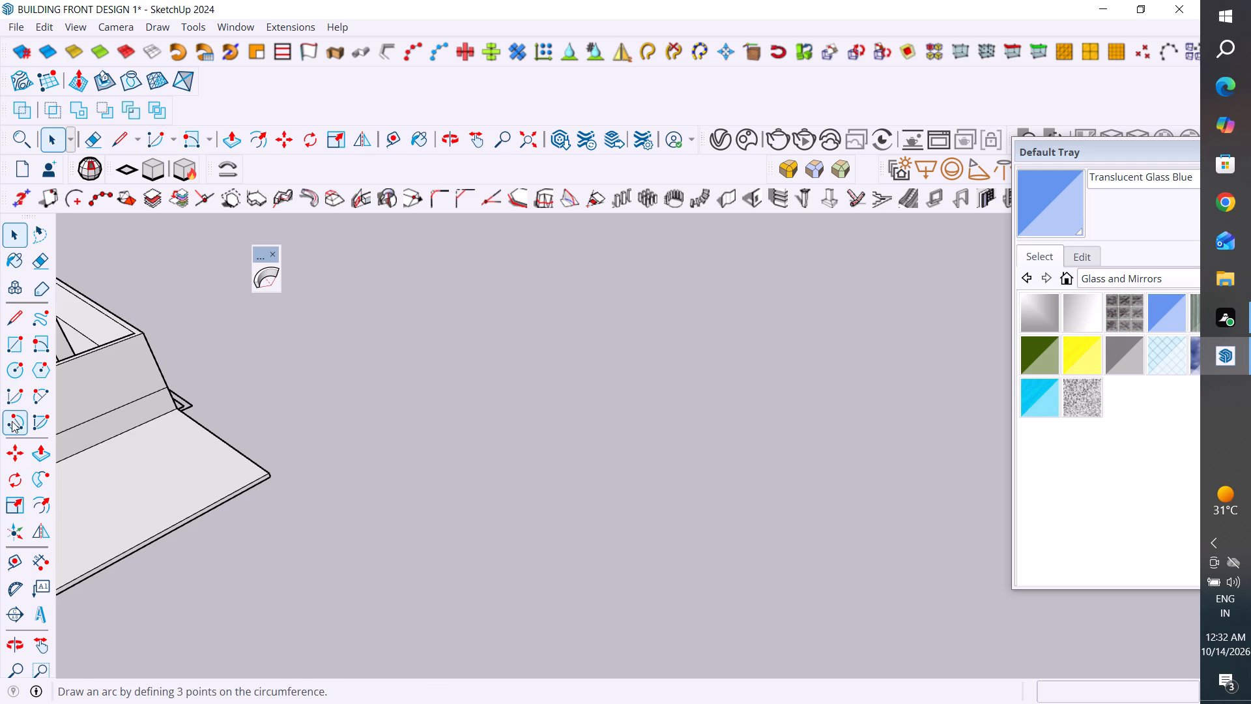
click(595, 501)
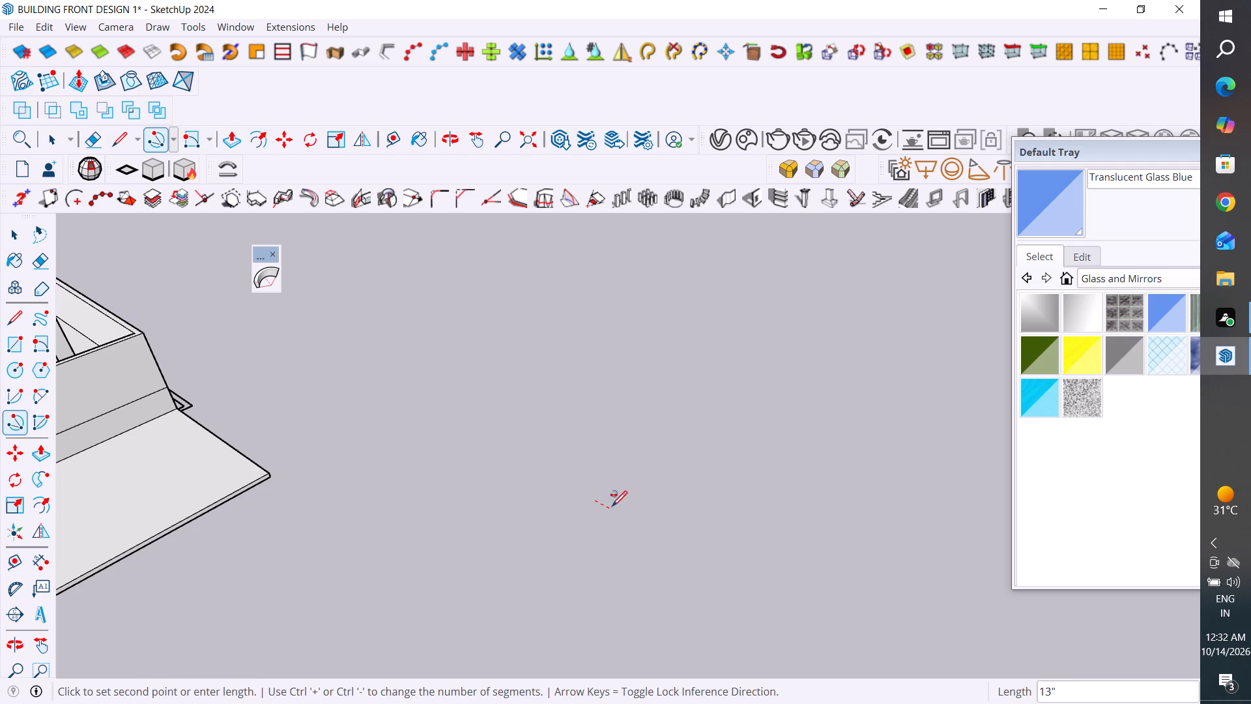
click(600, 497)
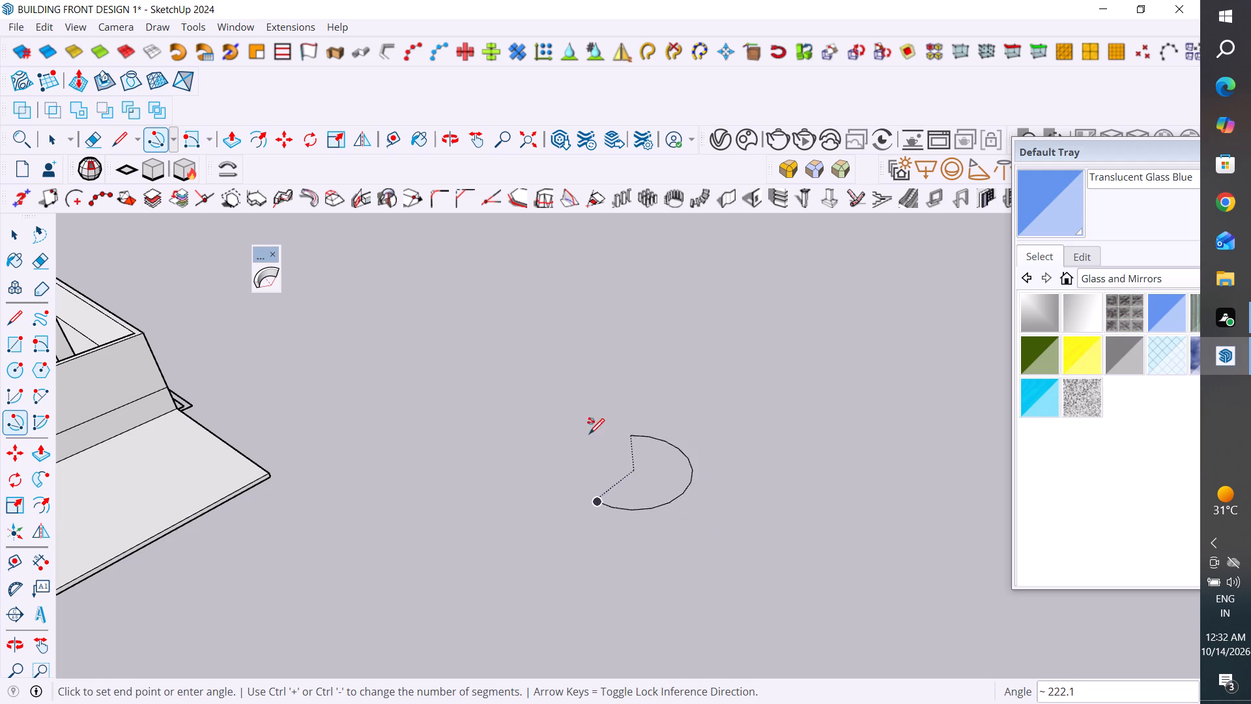
Draw a centre-point arc on the open ground with a 36" radius along the red axis and an angle entry of 30".
click(16, 390)
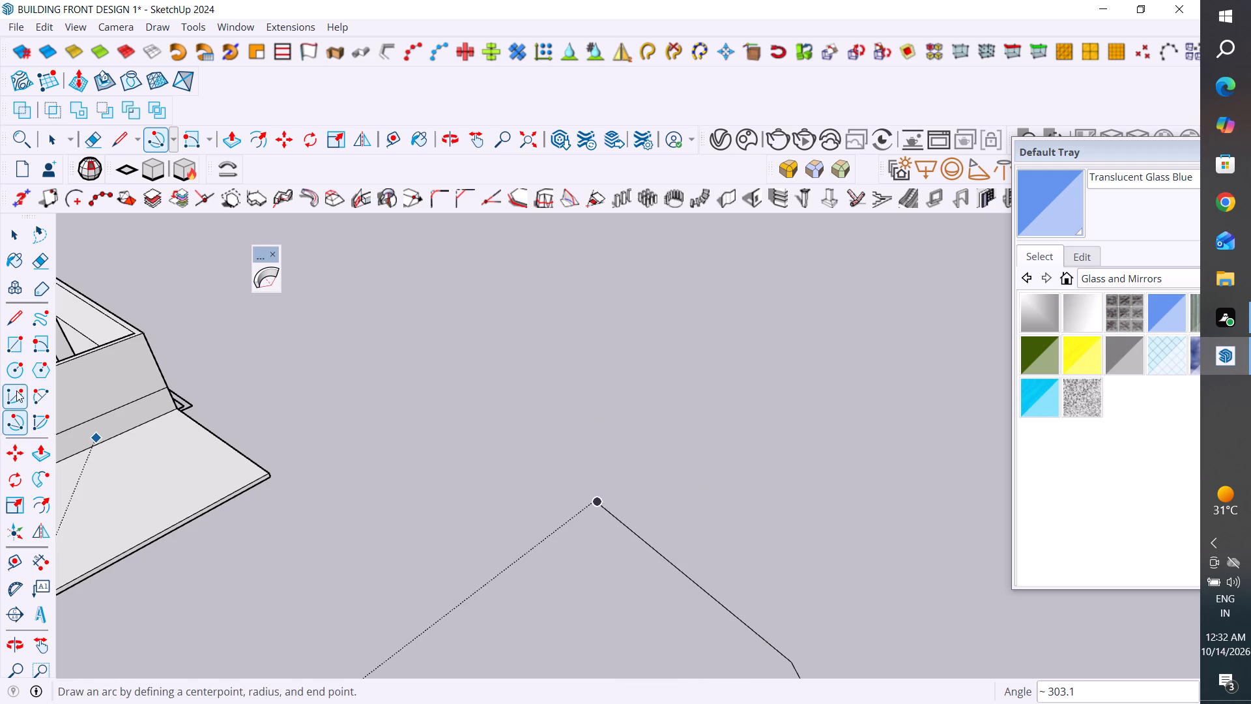
click(584, 527)
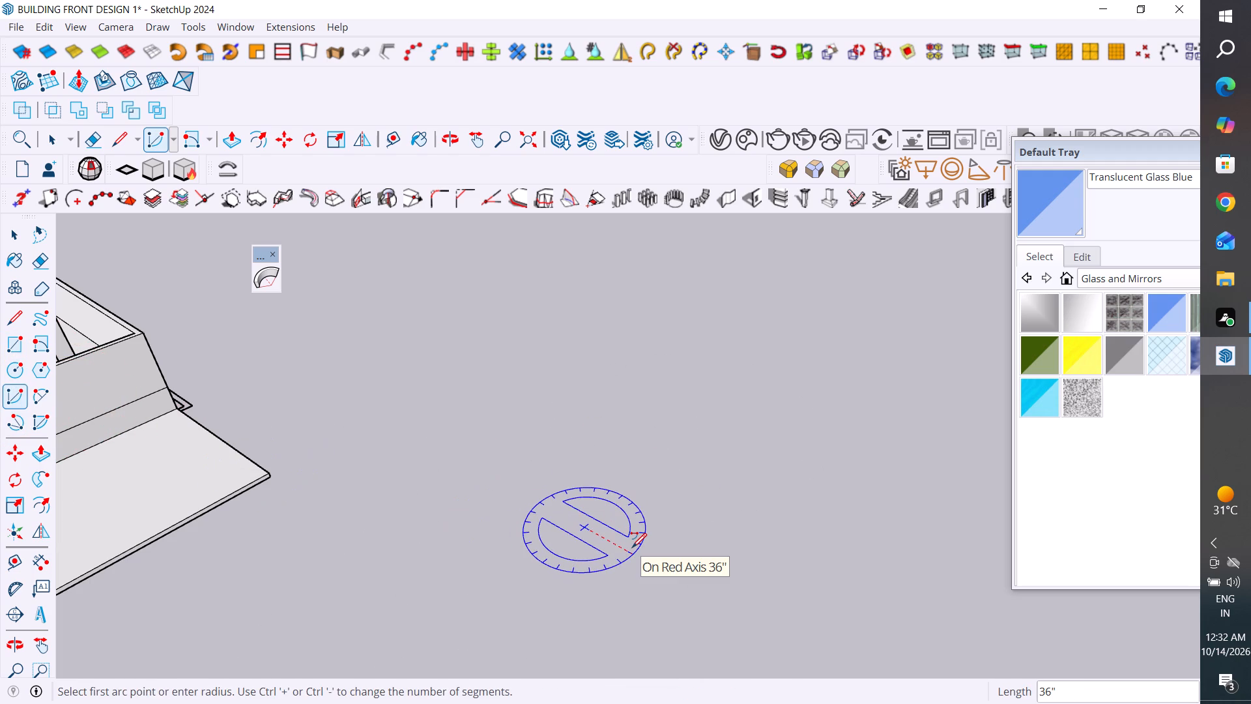
click(626, 550)
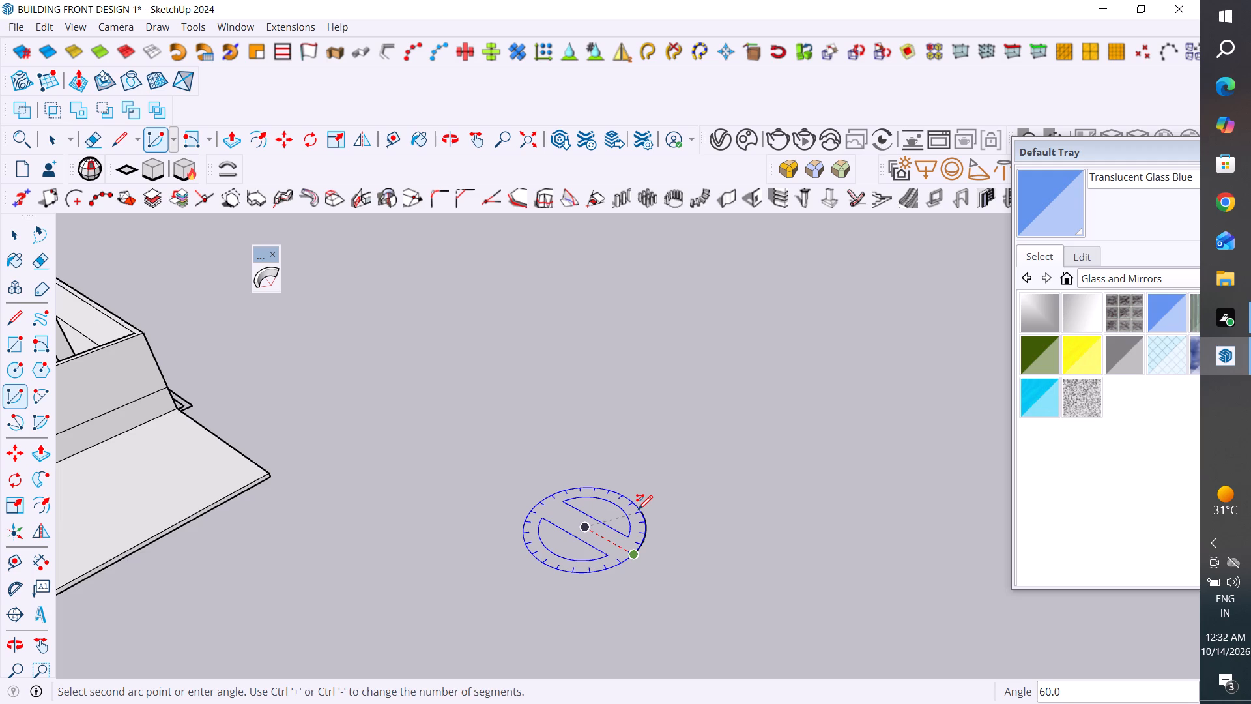
text(30)
key(shift+quotedbl)
key(Return)
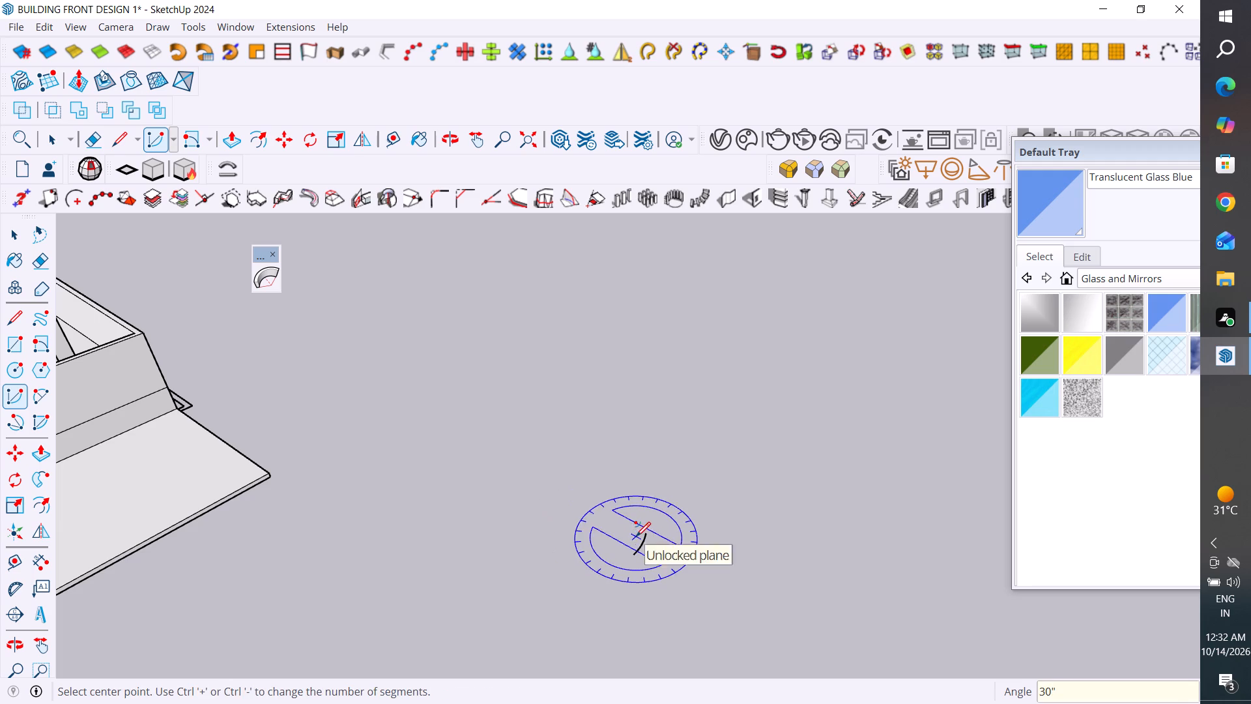
Close the arc into a wedge-shaped face with two straight lines joining its ends to the centre point.
click(11, 321)
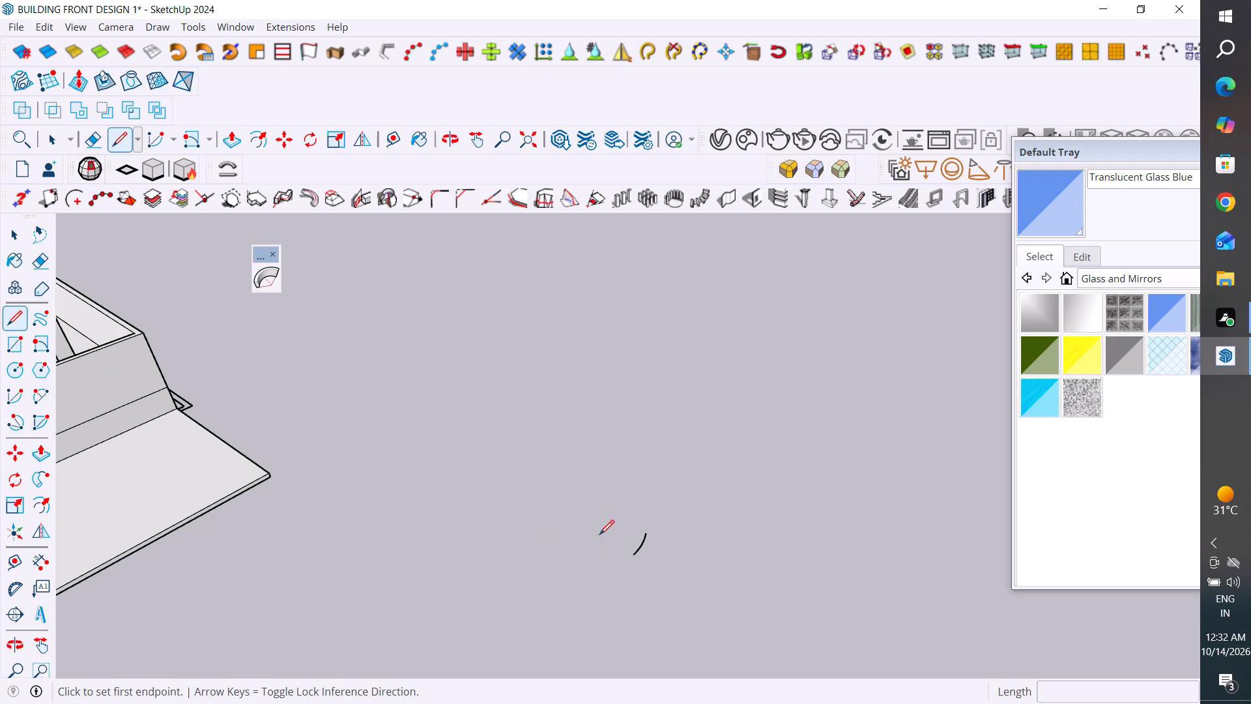
click(631, 557)
click(582, 529)
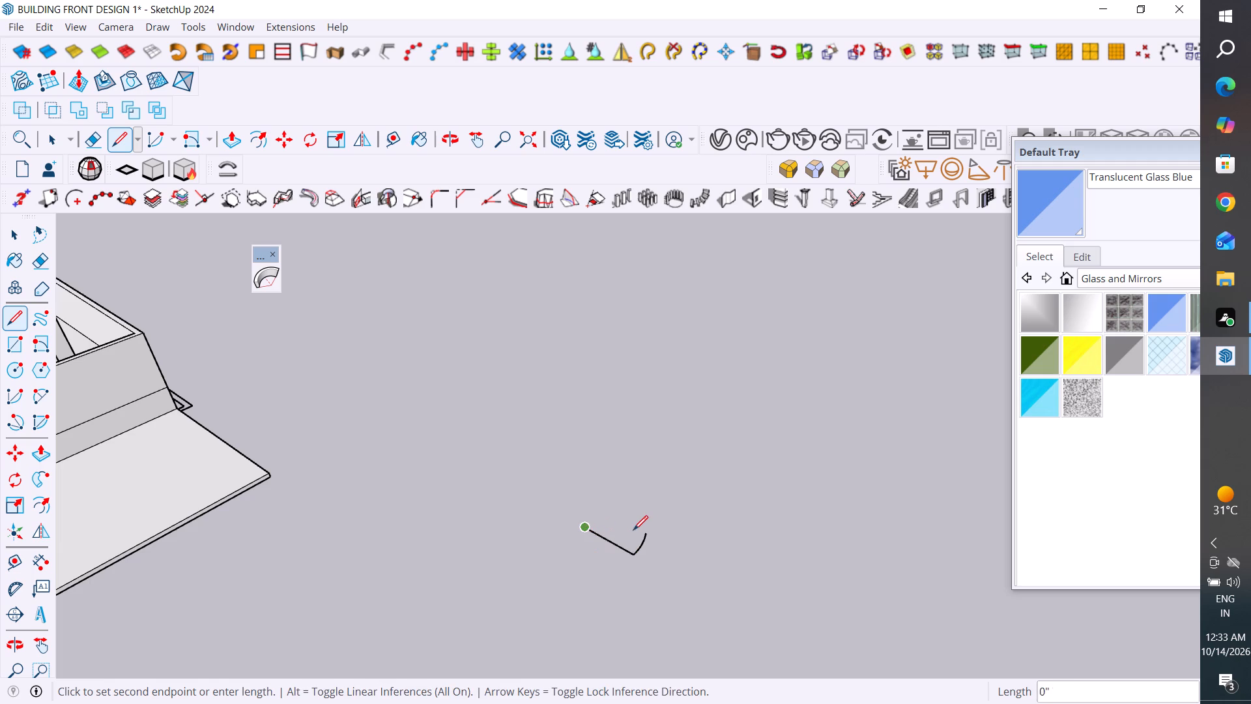
click(647, 532)
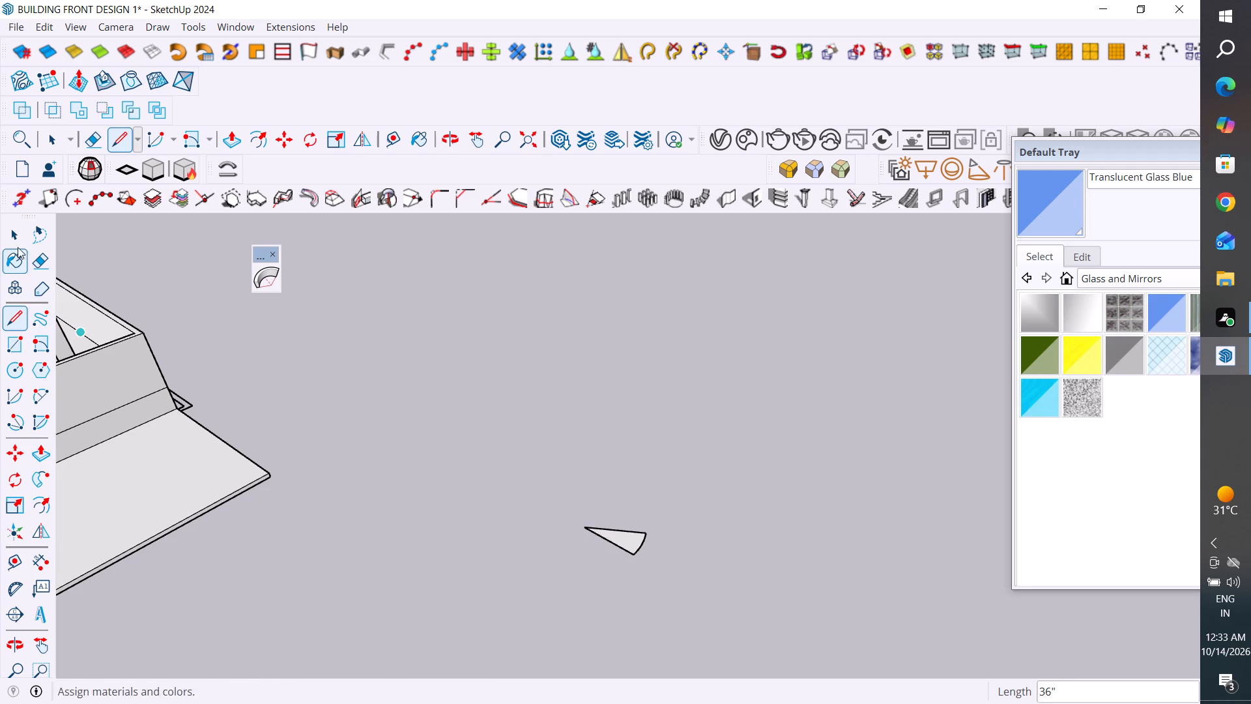
click(15, 233)
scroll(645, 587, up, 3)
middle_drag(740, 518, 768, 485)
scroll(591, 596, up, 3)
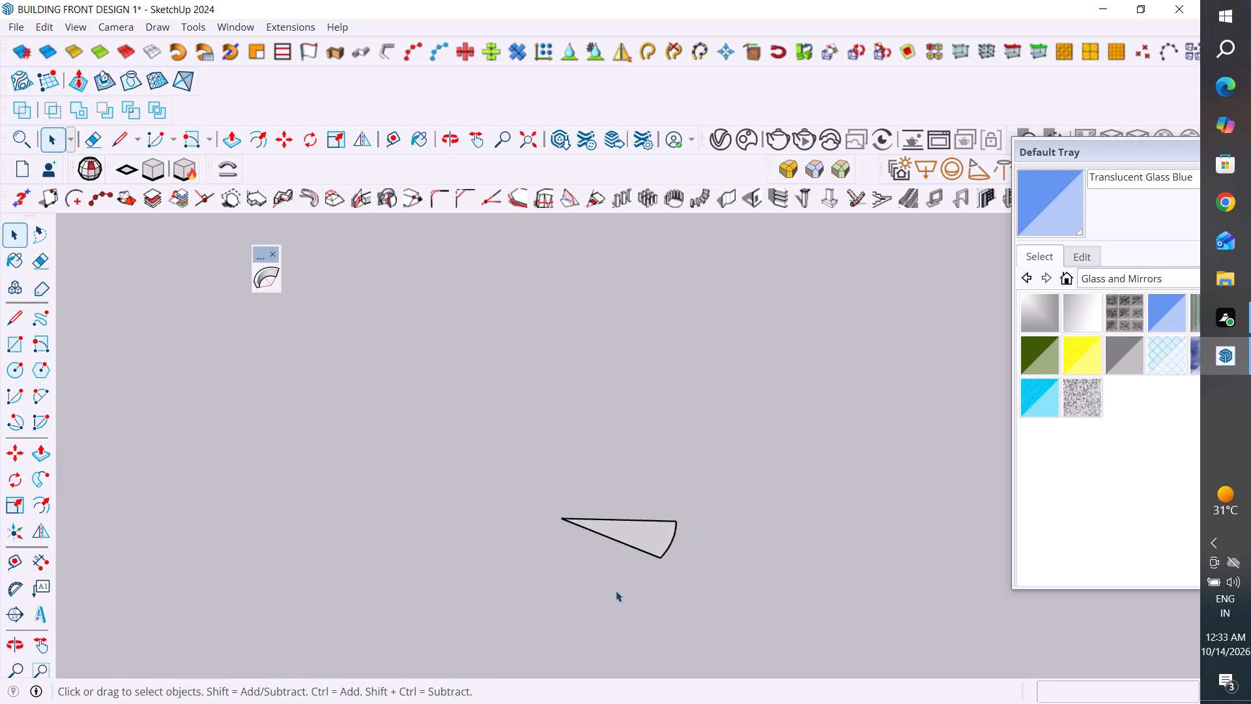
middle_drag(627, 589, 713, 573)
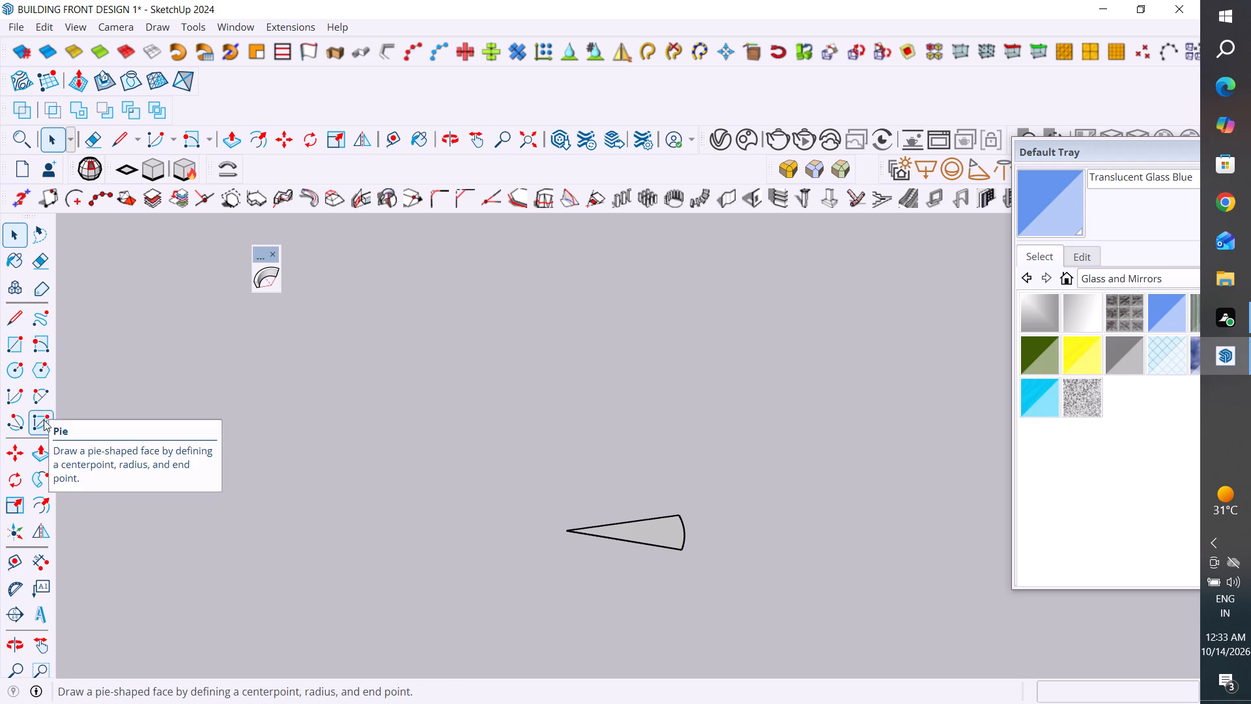
Push/Pull the wedge-shaped face on the open ground up by 6".
click(41, 453)
click(665, 537)
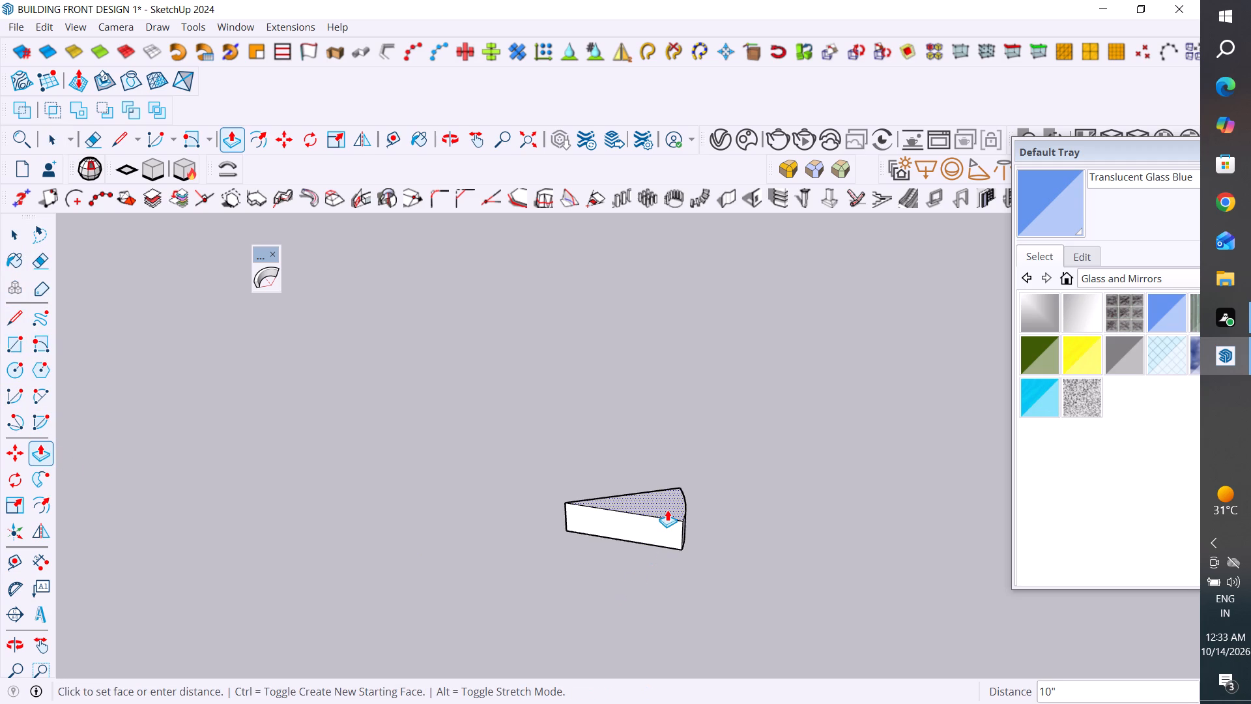
text(6")
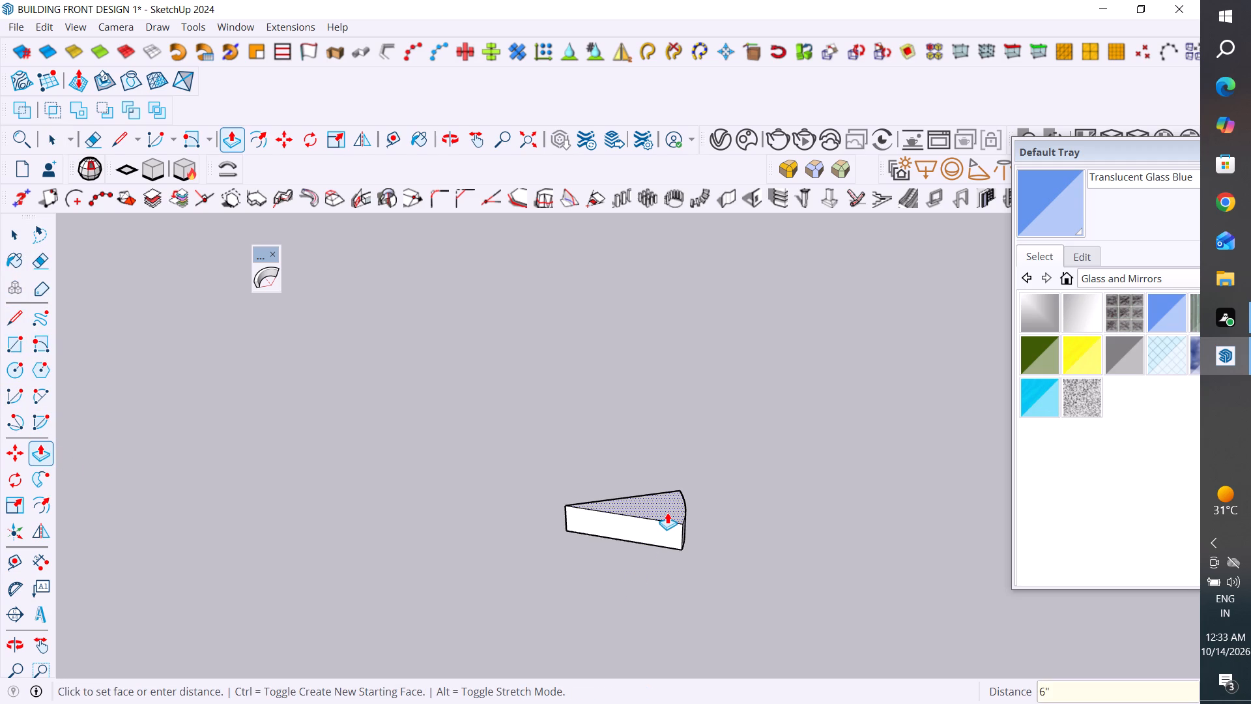
key(Return)
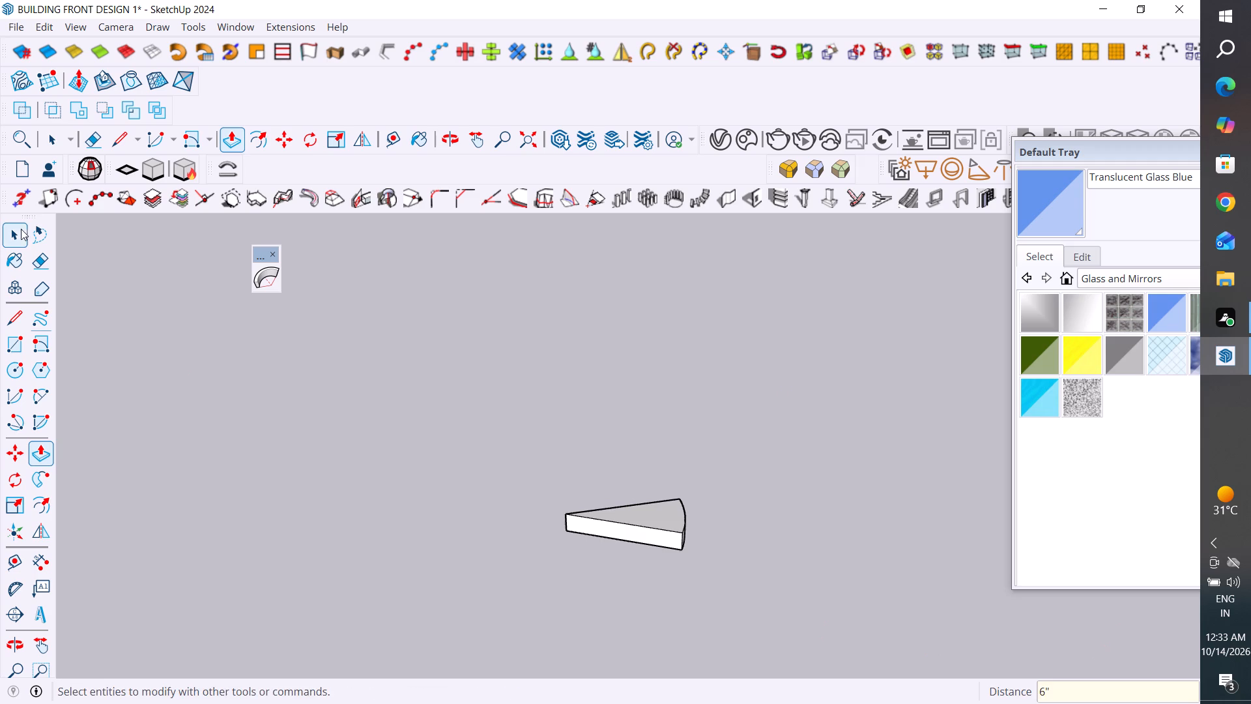
Make the whole extruded wedge a group.
click(1, 229)
drag(720, 449, 525, 565)
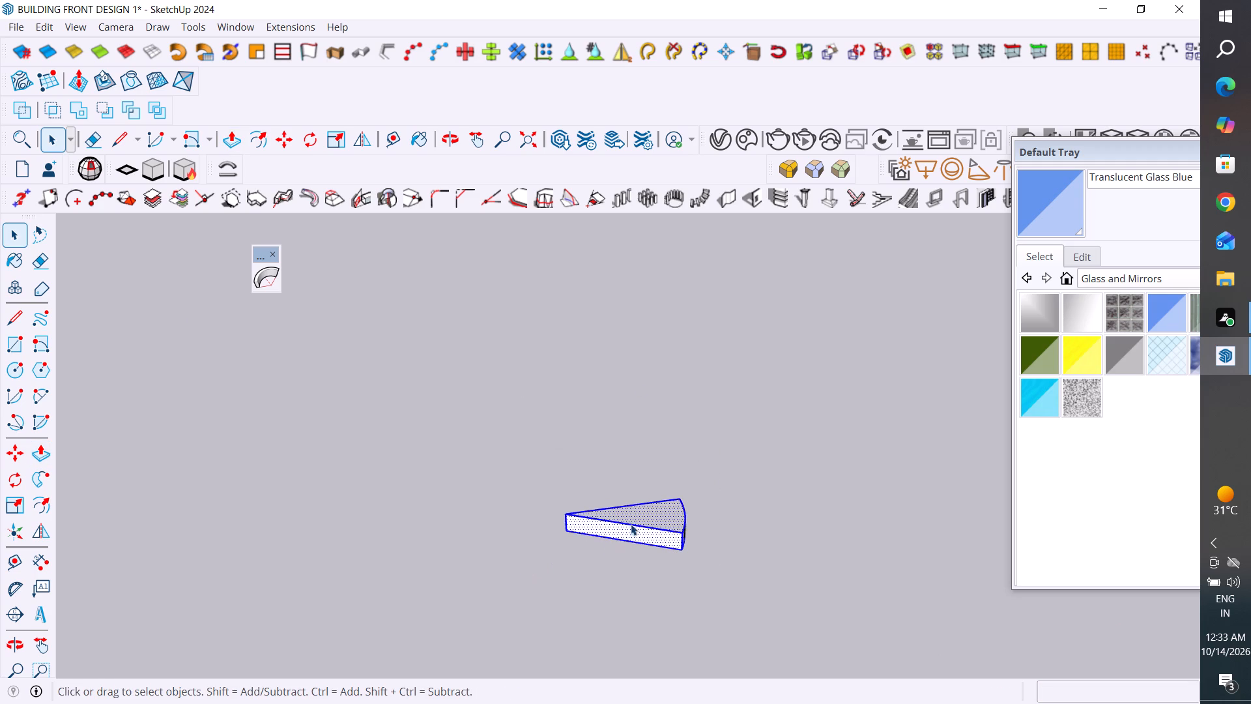
right_click(631, 524)
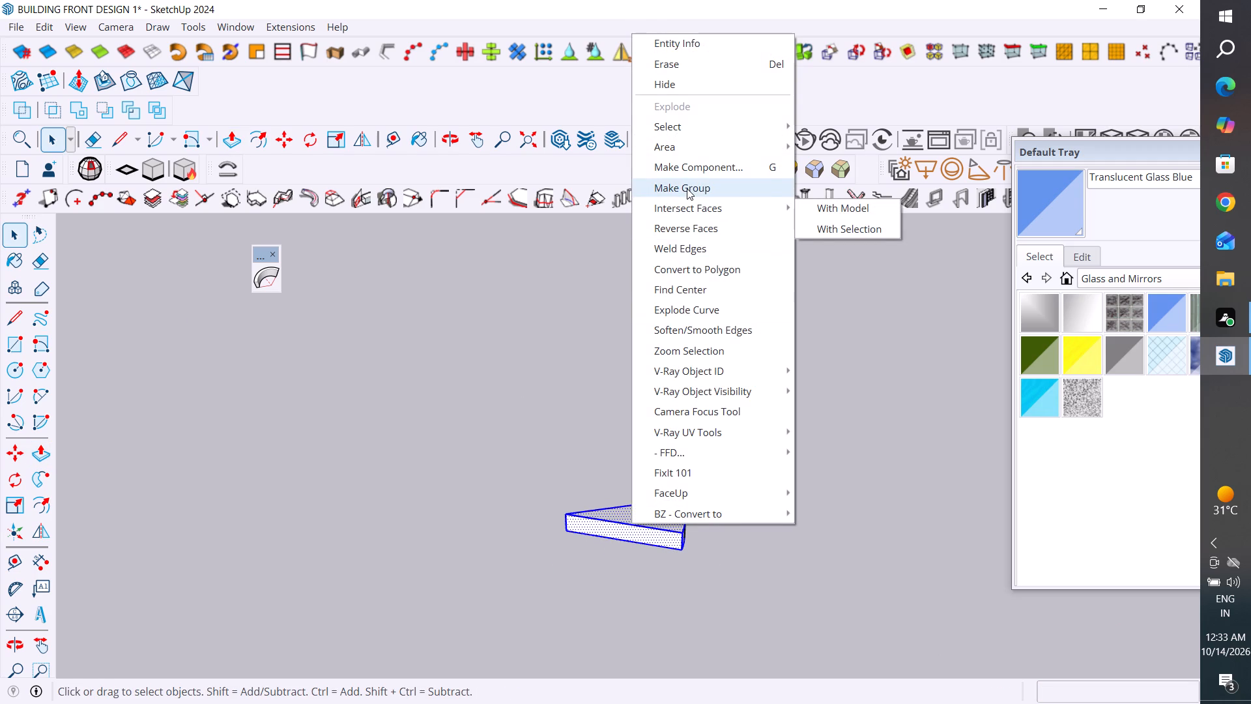
click(687, 188)
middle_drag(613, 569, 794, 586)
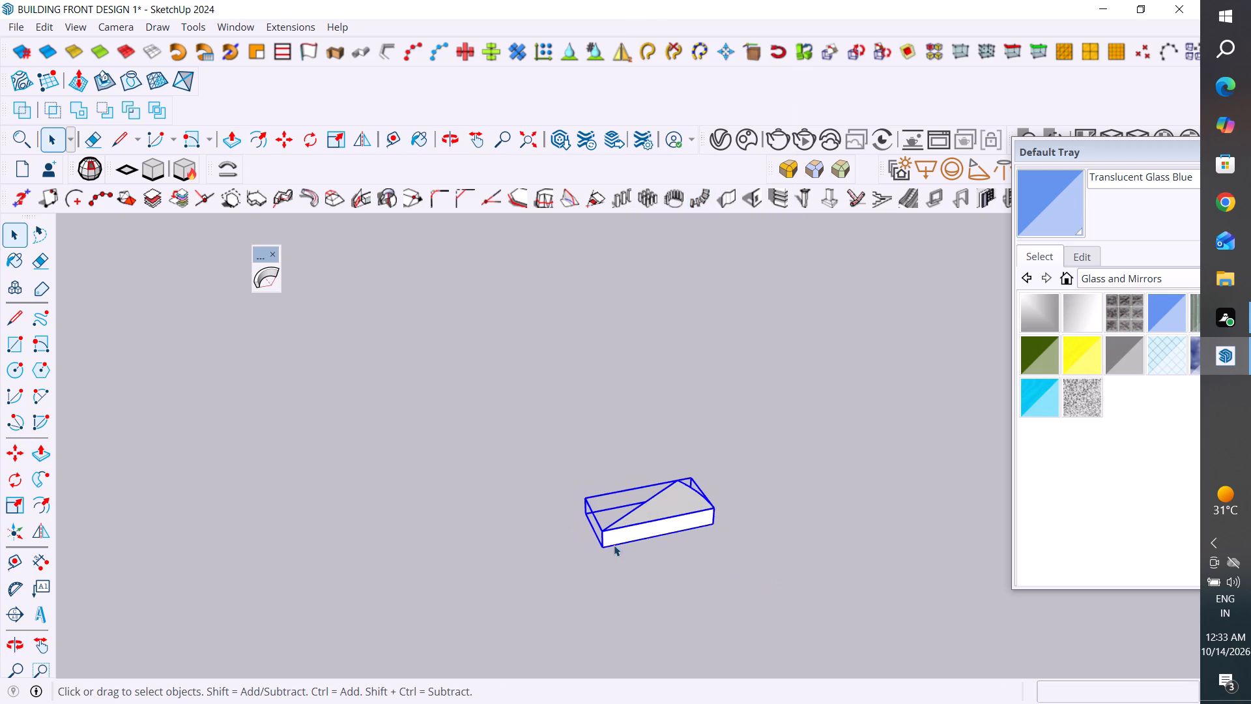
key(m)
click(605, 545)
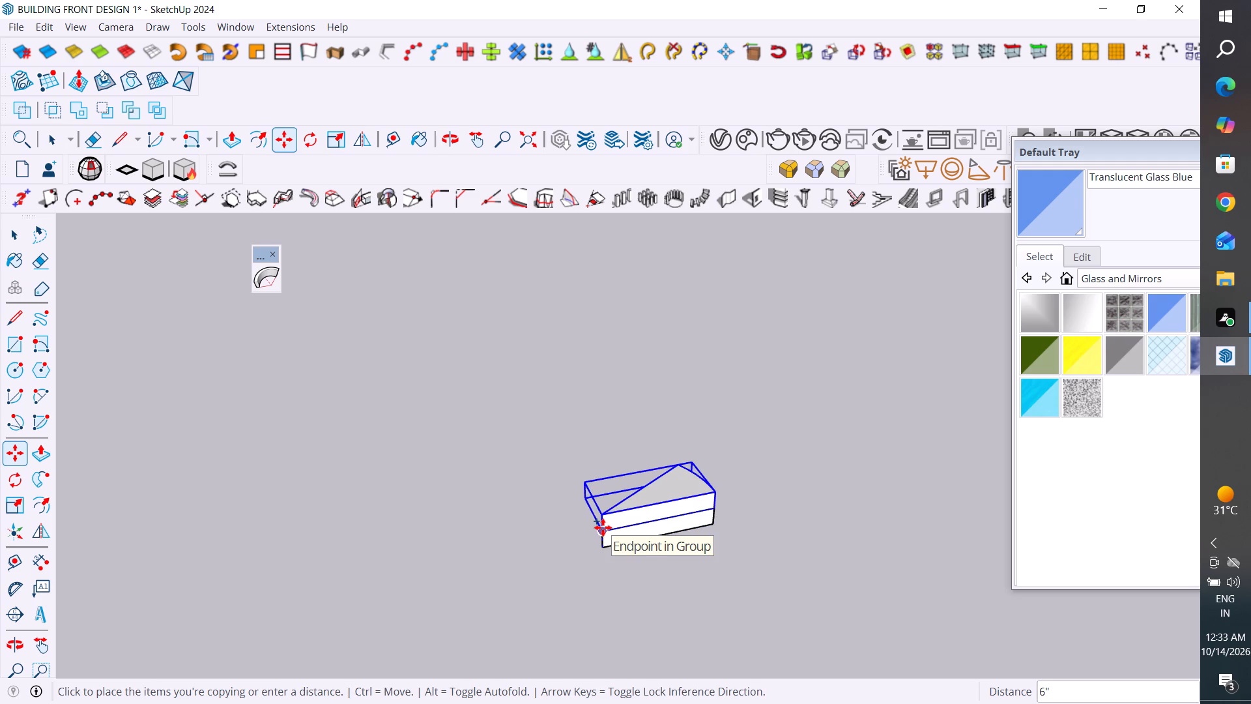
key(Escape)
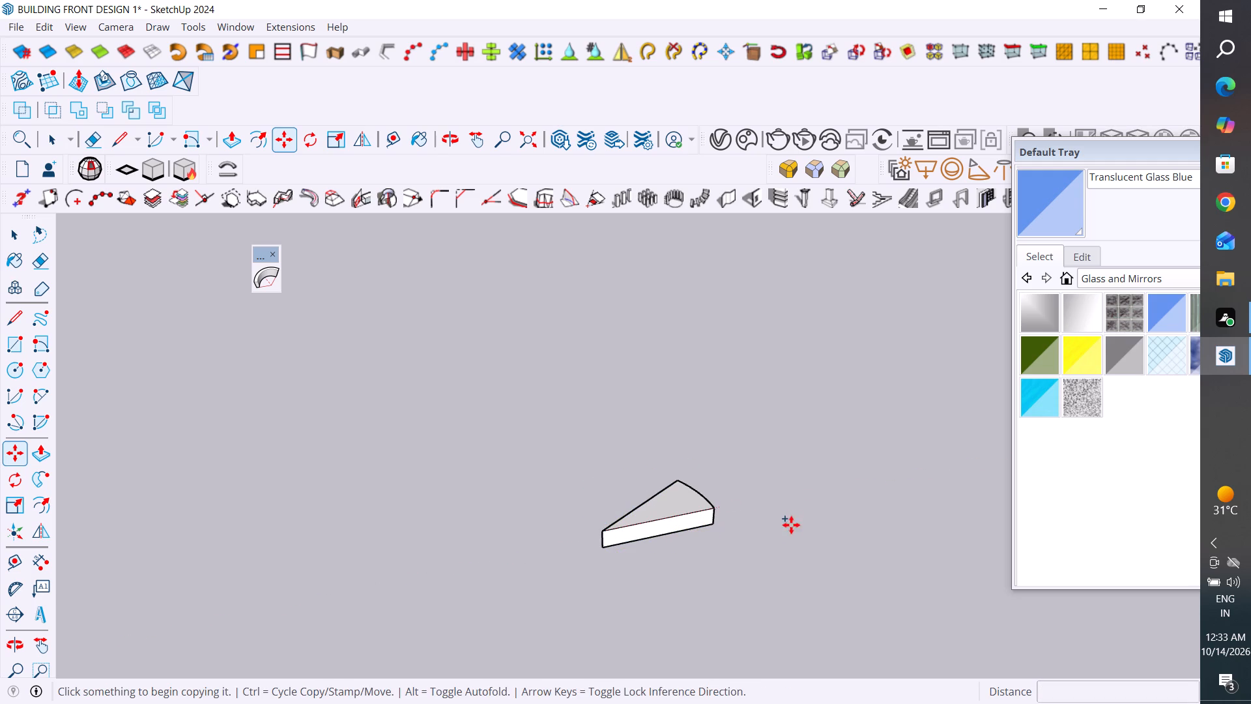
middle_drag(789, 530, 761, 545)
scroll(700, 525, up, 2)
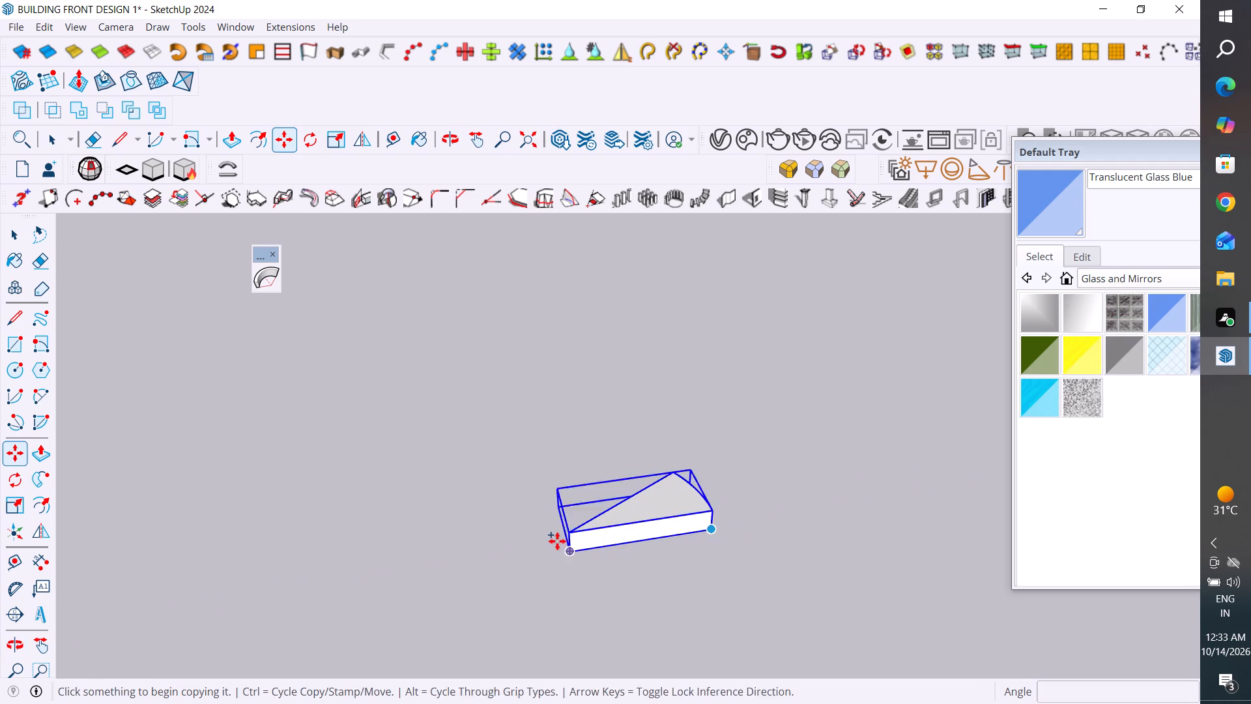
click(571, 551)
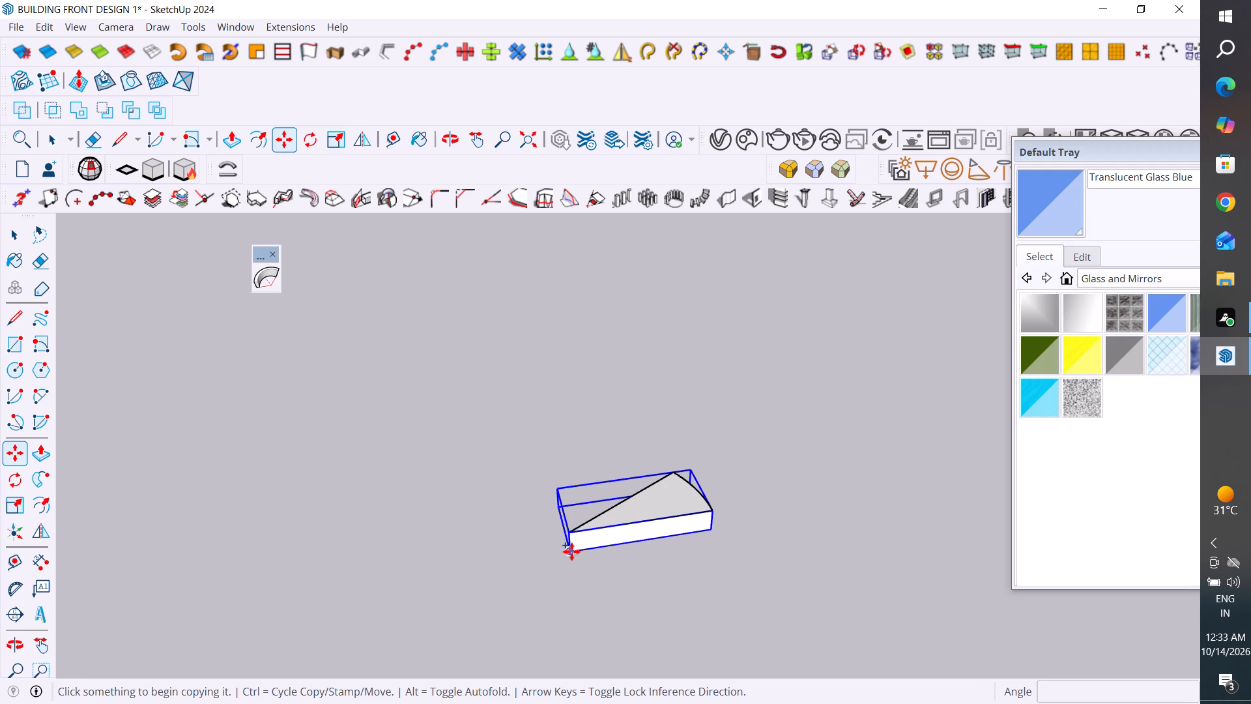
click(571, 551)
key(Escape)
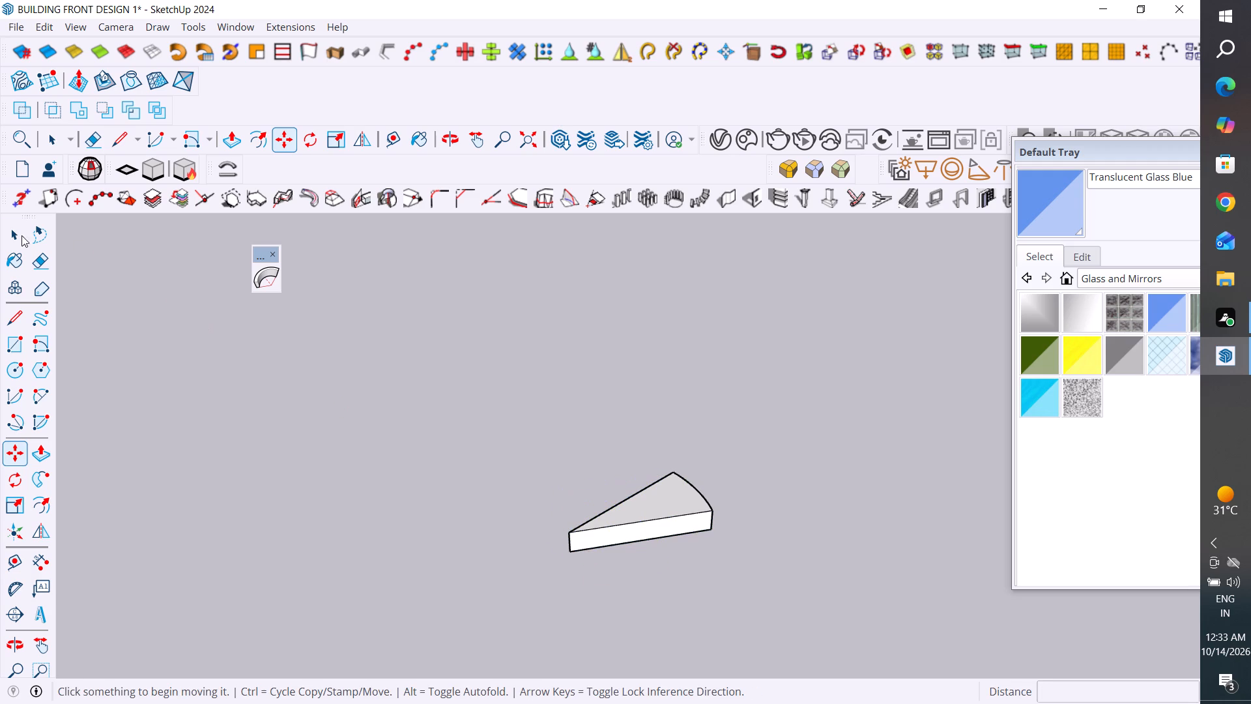
Rotate a copy of the wedge group 30° about its pointed corner on the ground plane, beside the original.
click(20, 236)
click(695, 518)
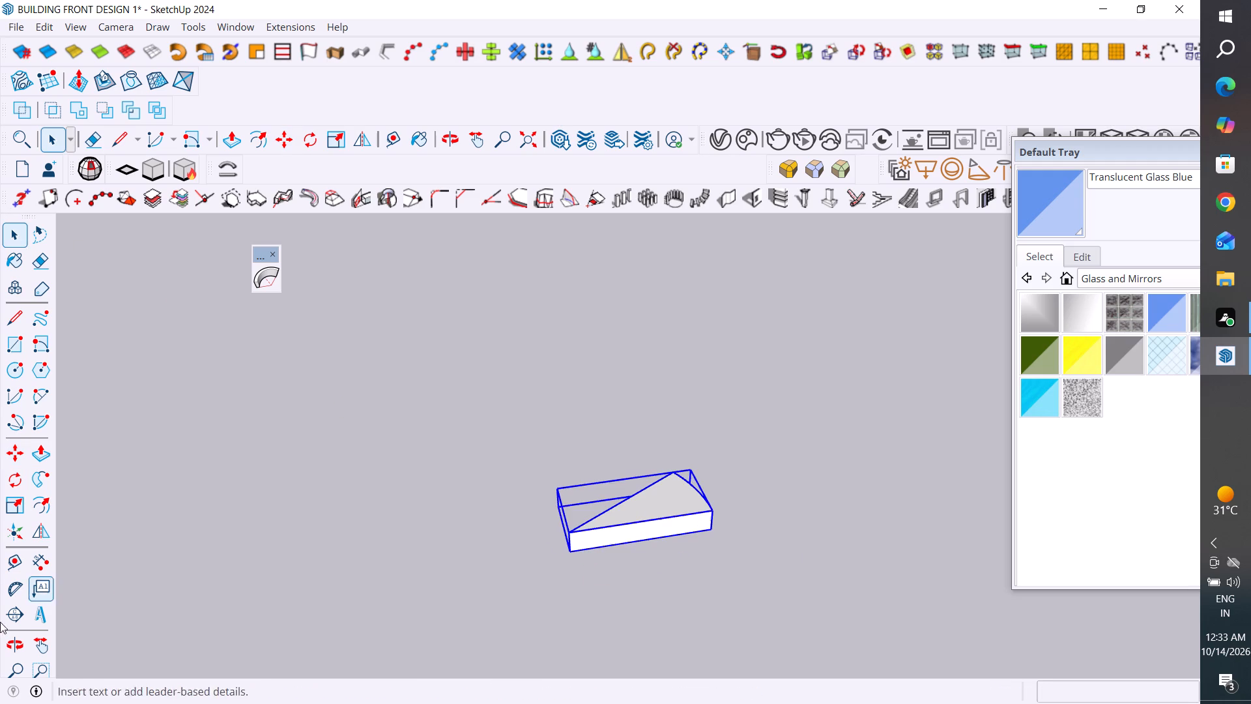
click(18, 479)
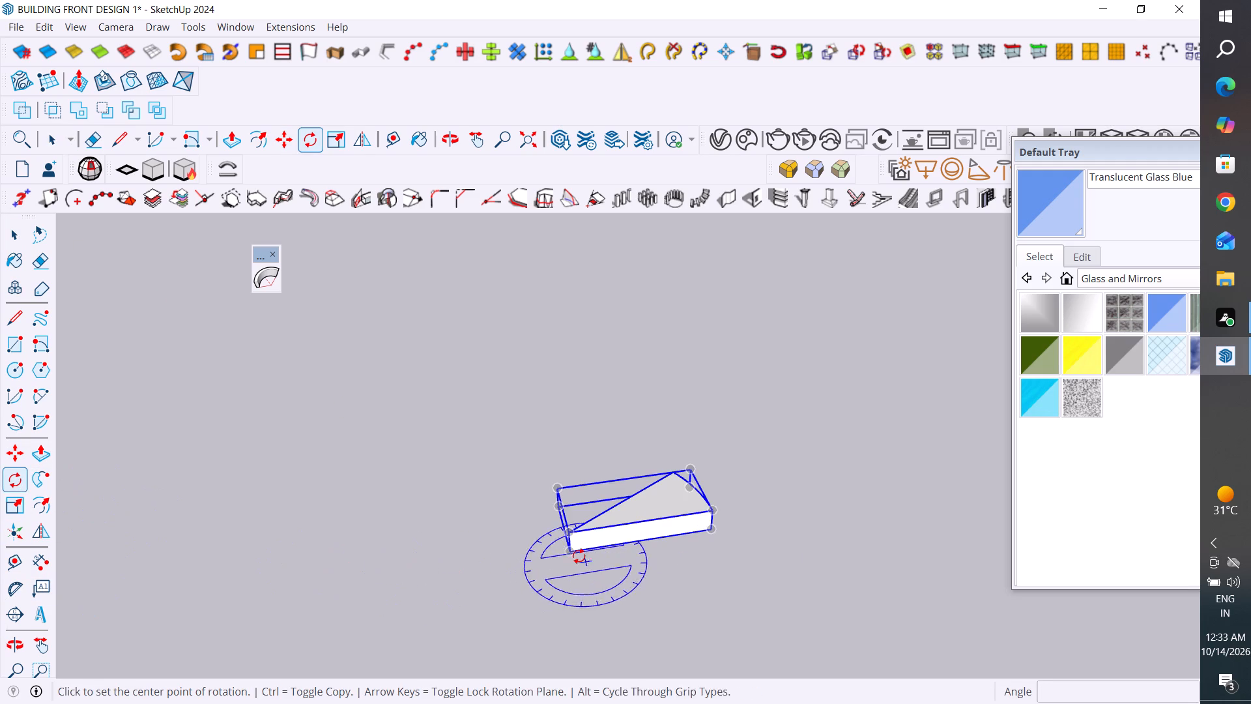
click(577, 555)
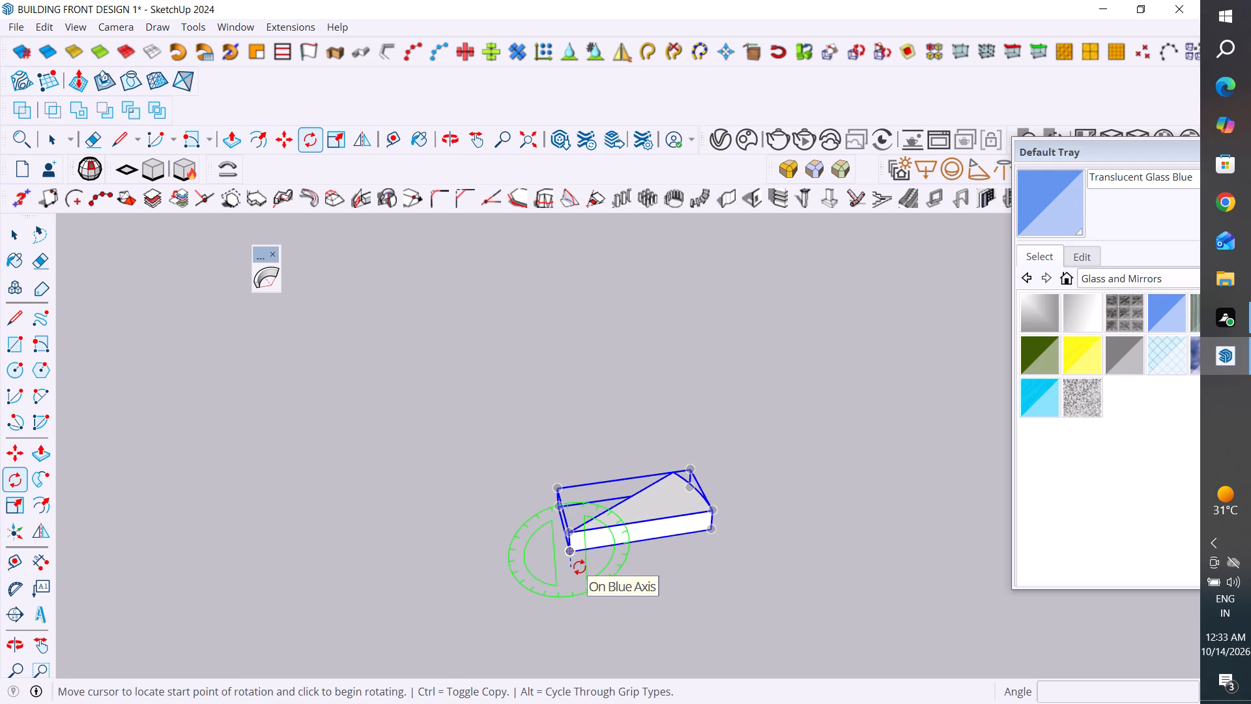
key(Escape)
click(571, 557)
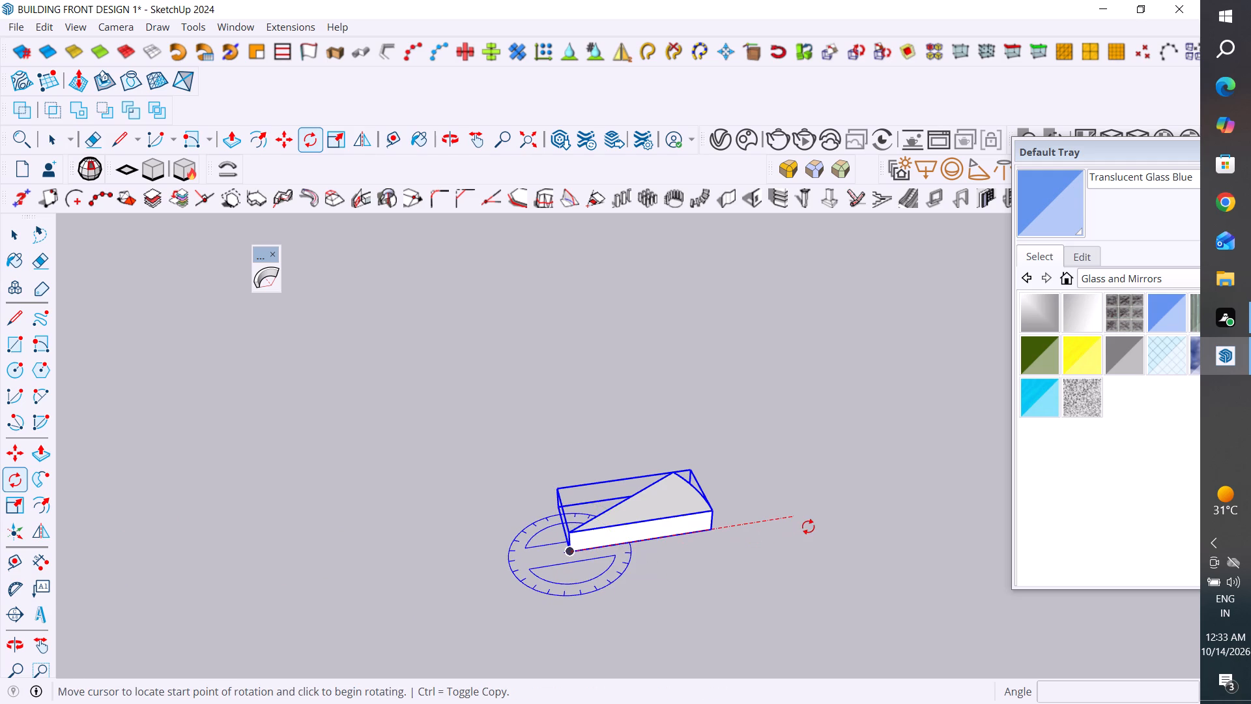
click(814, 527)
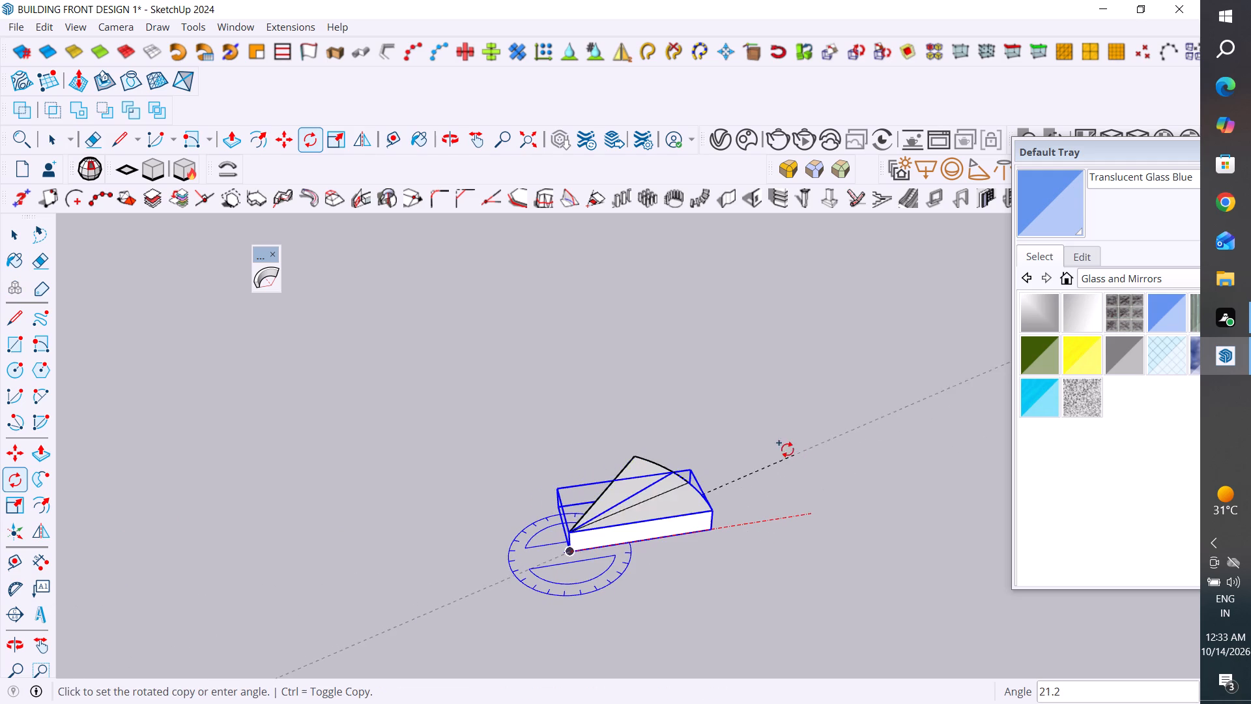
scroll(759, 433, up, 1)
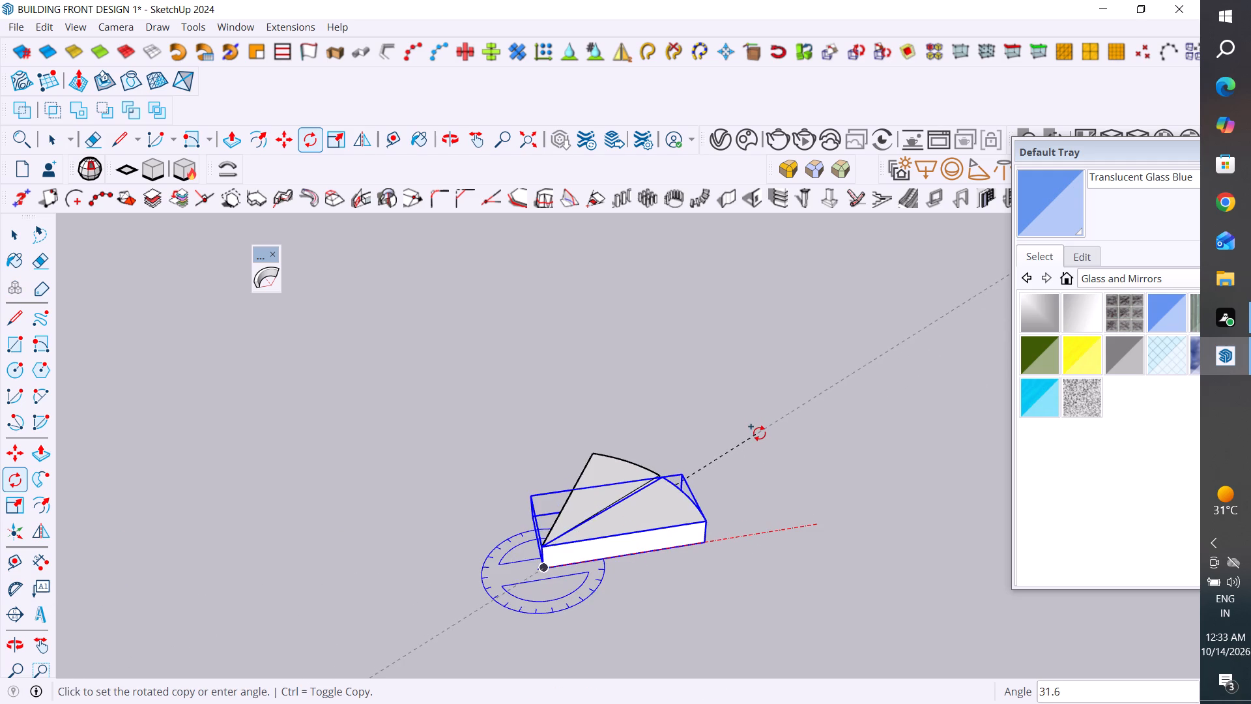
scroll(759, 433, up, 2)
click(773, 437)
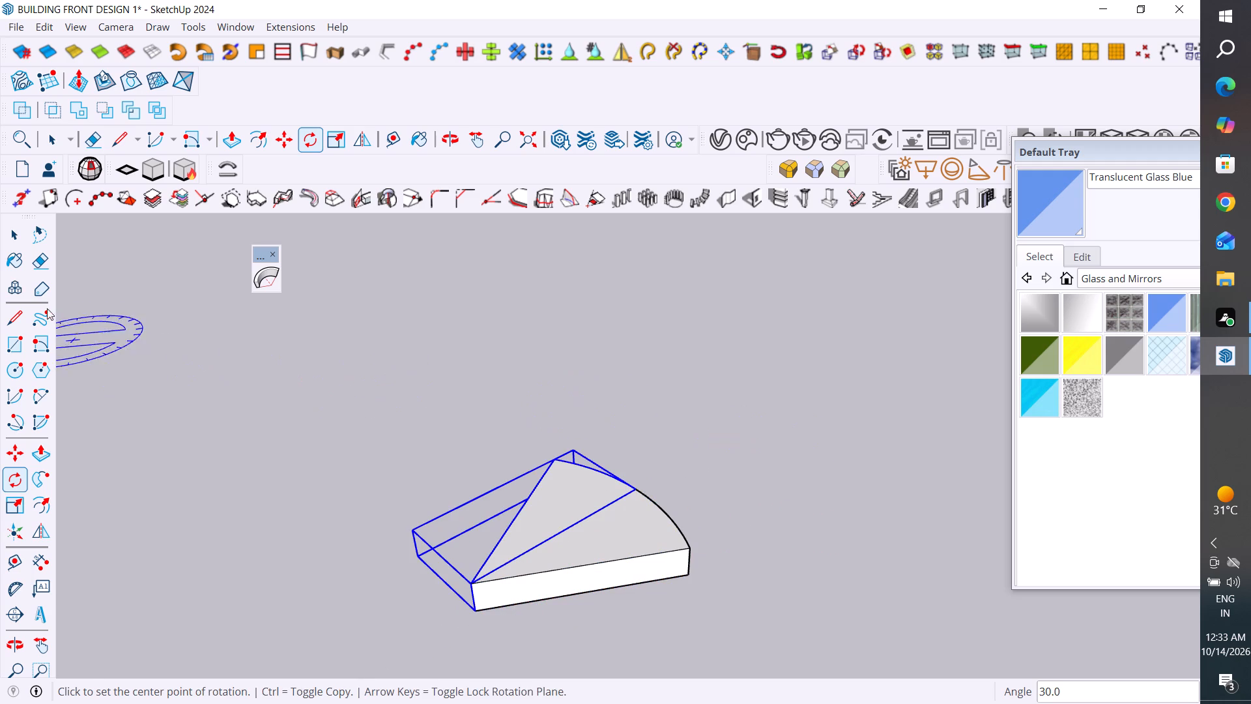
click(21, 245)
click(384, 382)
Move the rotated wedge copy up 6" along the blue axis from its bottom pointed corner to the first wedge's top.
middle_drag(483, 531, 662, 480)
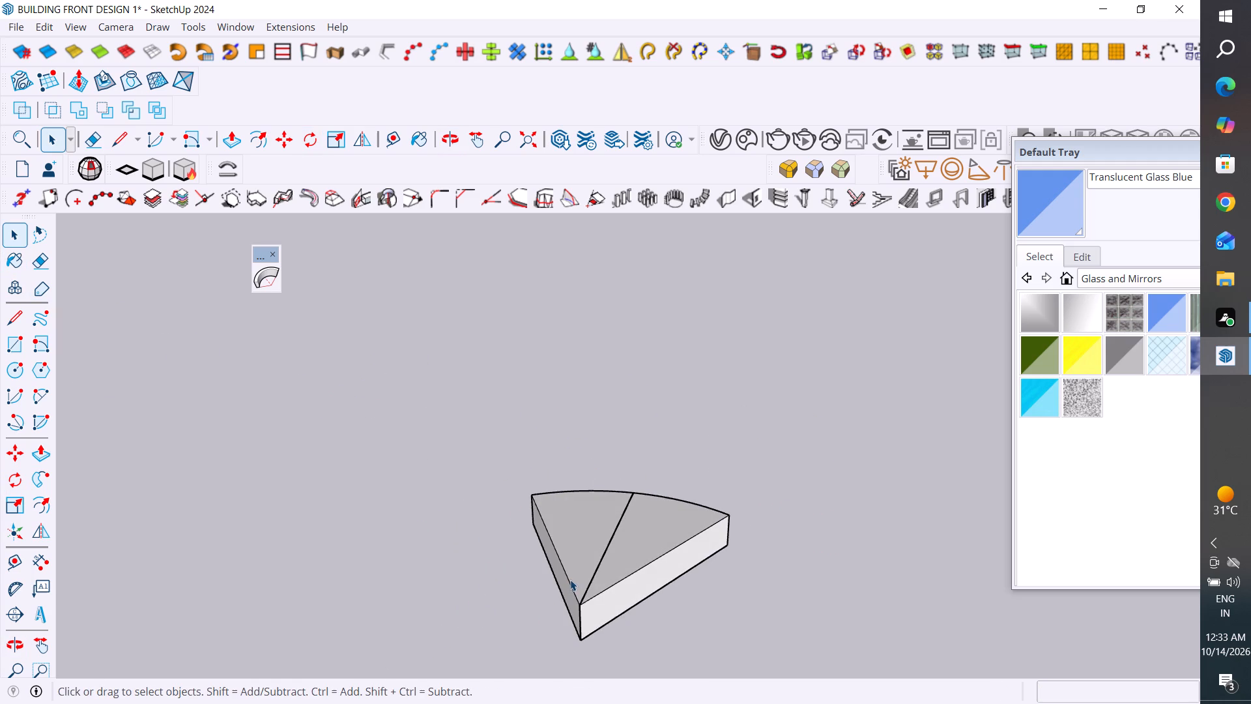
click(570, 579)
middle_drag(609, 642, 674, 564)
scroll(616, 636, up, 7)
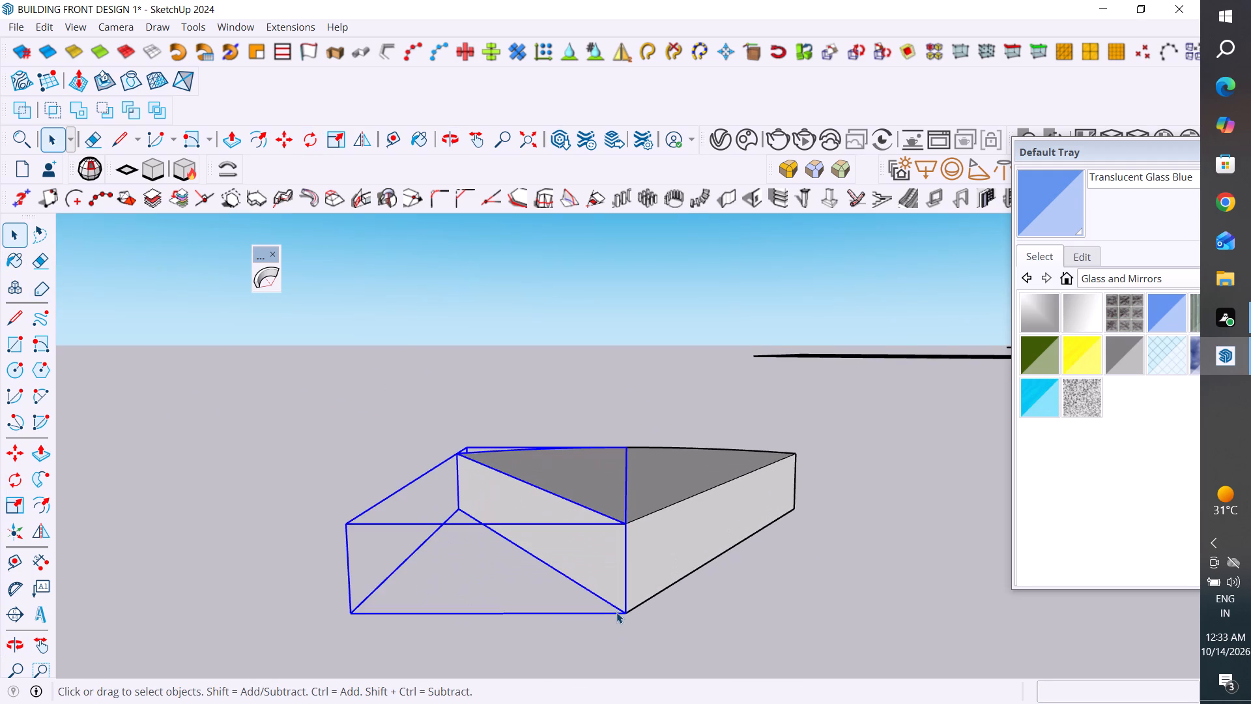
key(m)
click(627, 614)
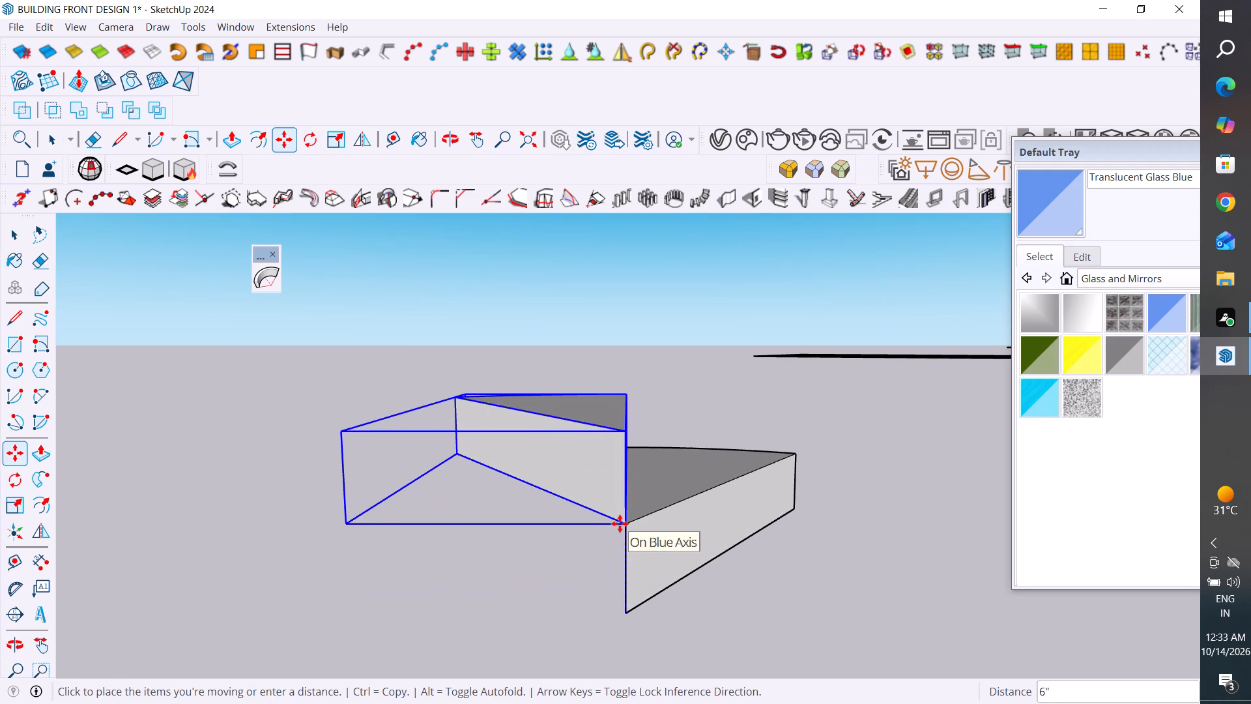
click(620, 523)
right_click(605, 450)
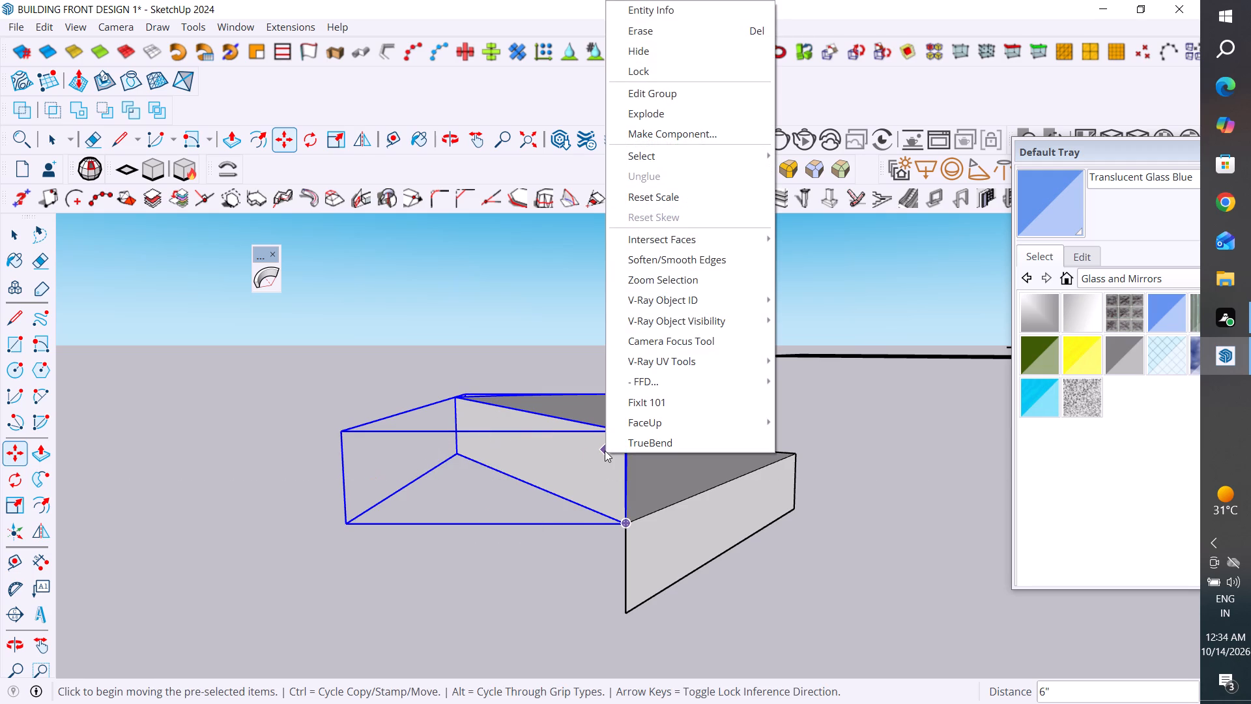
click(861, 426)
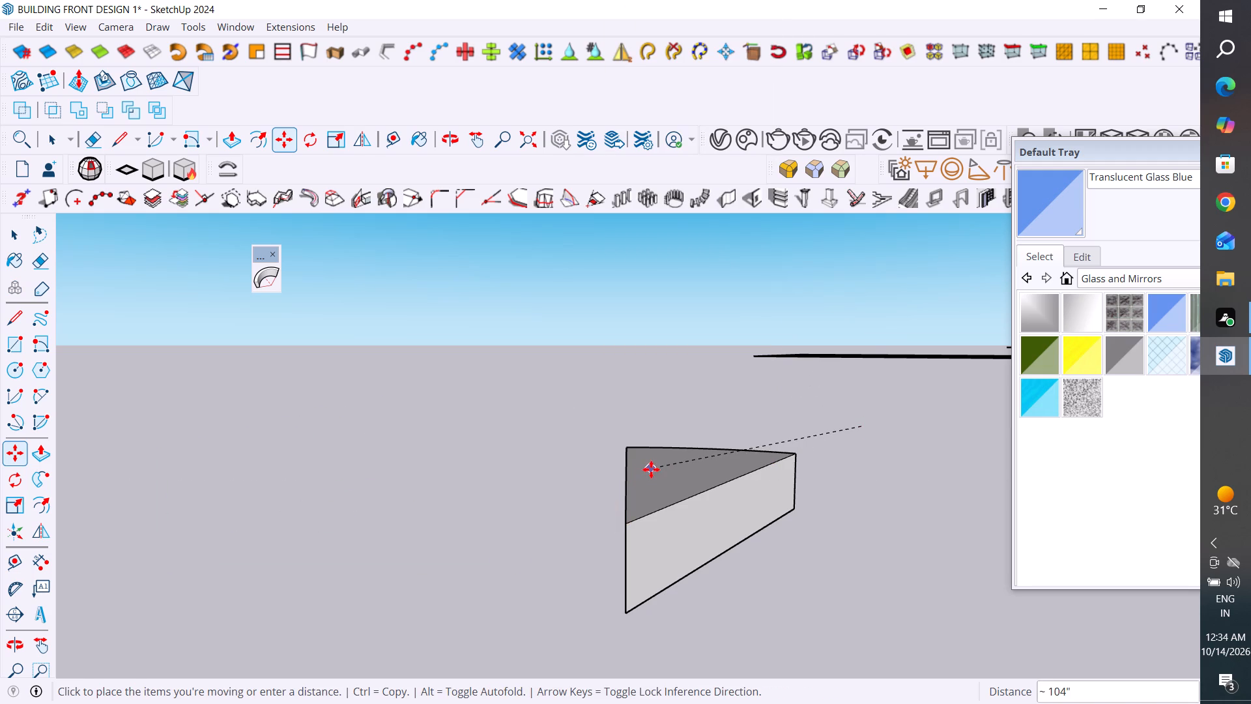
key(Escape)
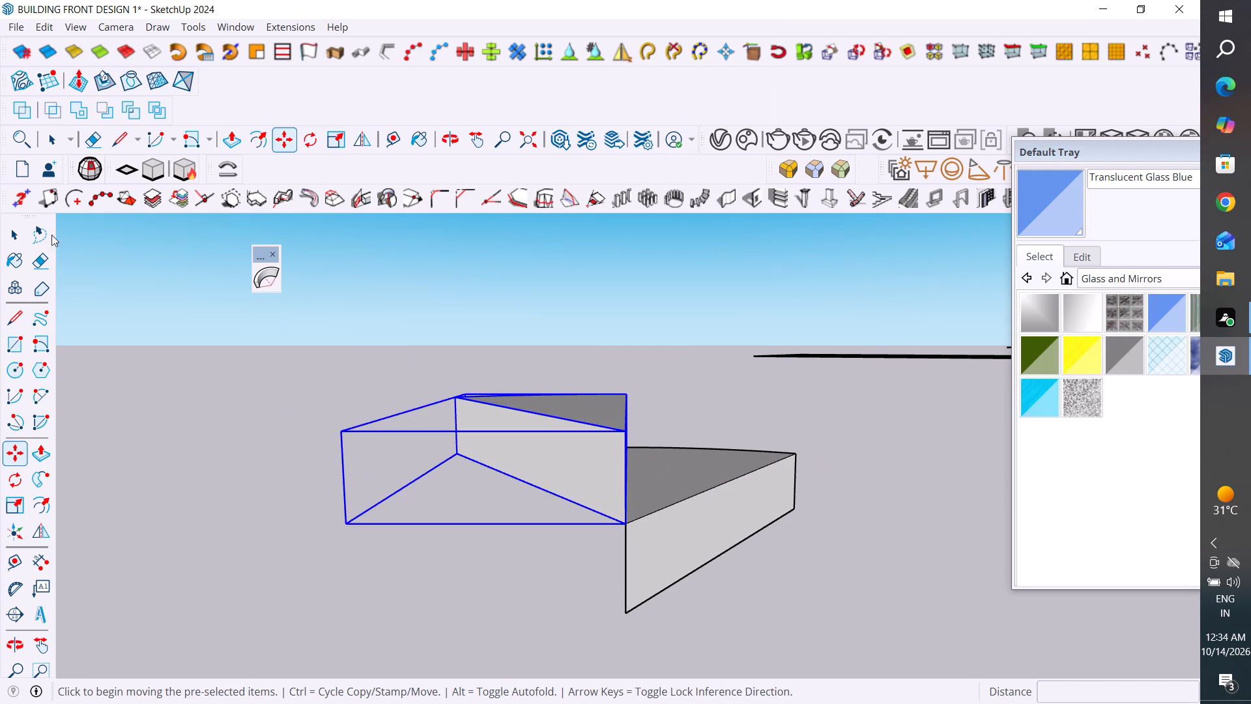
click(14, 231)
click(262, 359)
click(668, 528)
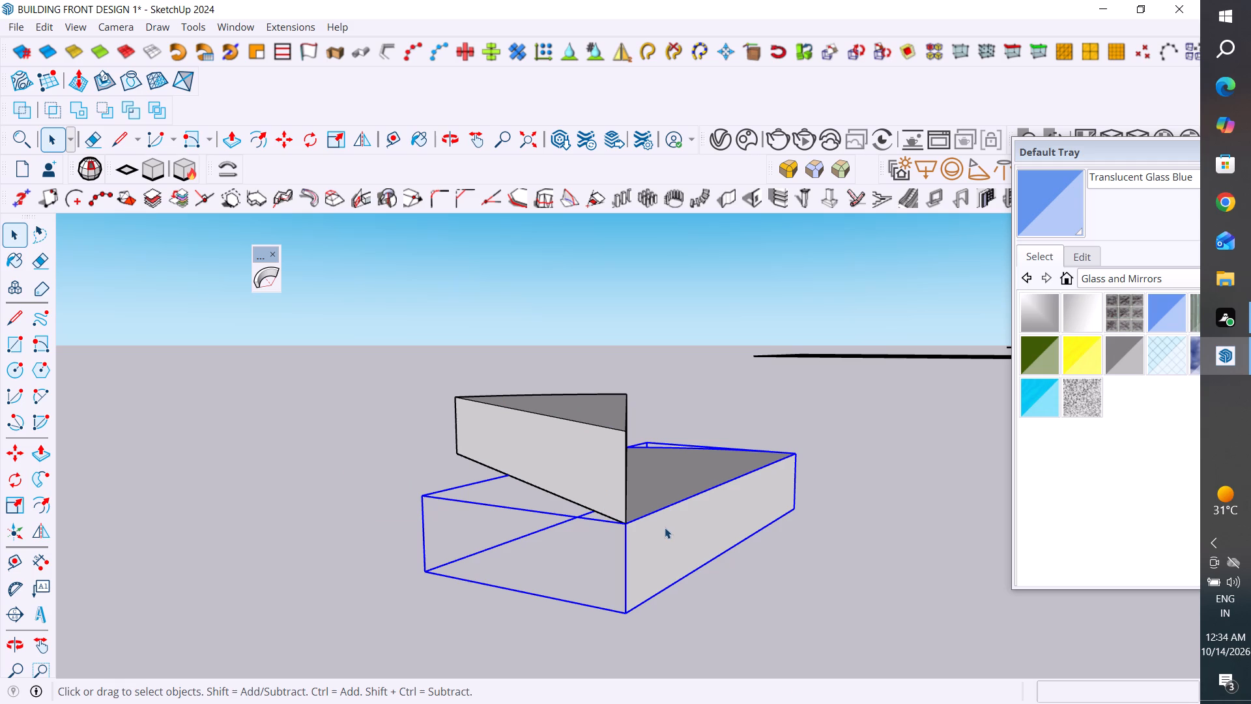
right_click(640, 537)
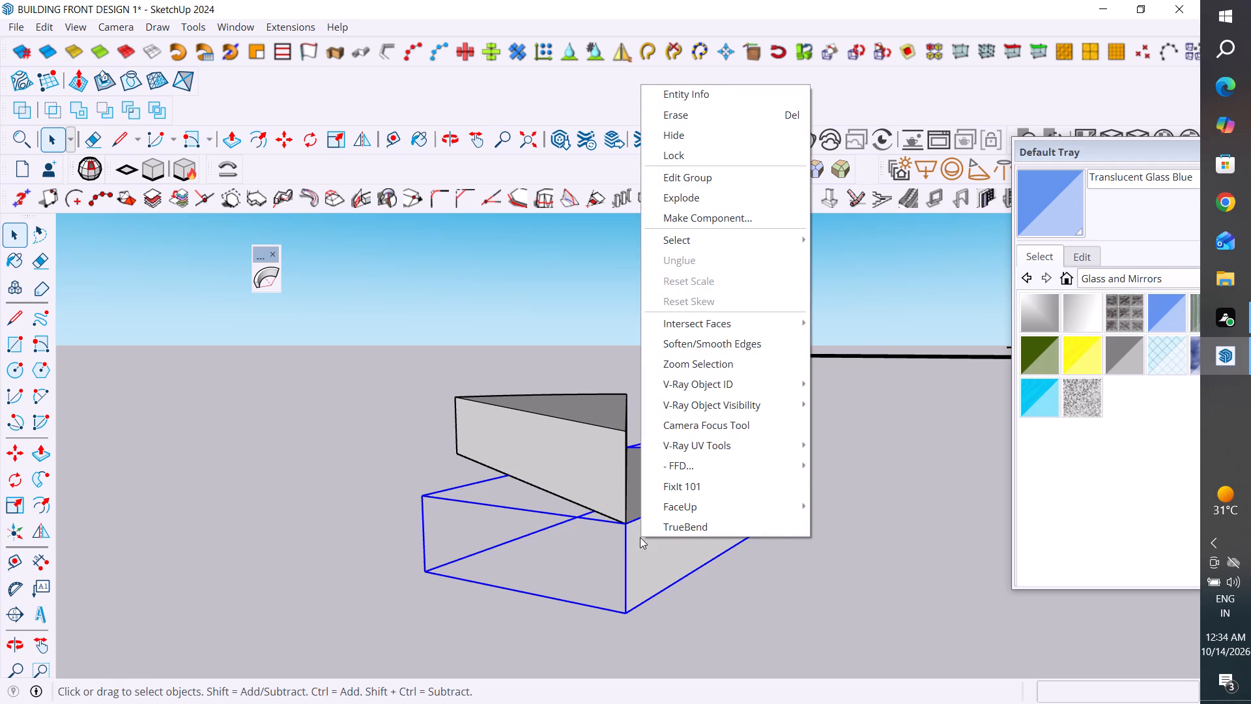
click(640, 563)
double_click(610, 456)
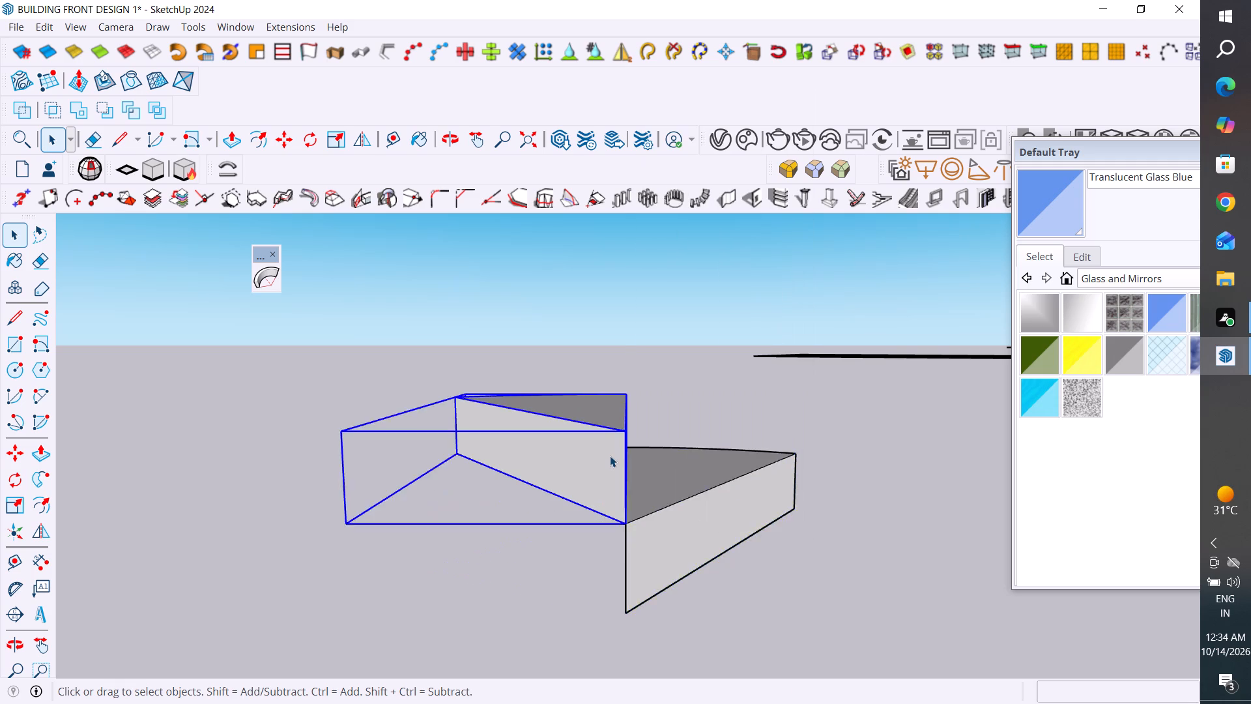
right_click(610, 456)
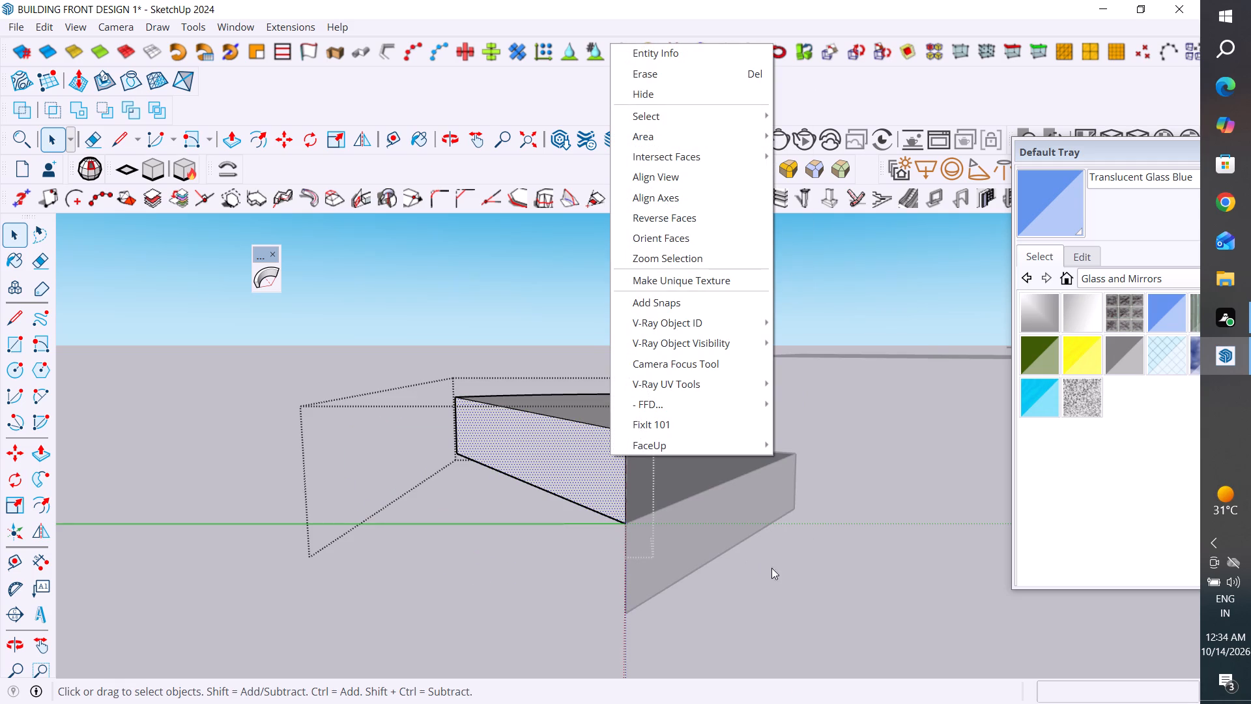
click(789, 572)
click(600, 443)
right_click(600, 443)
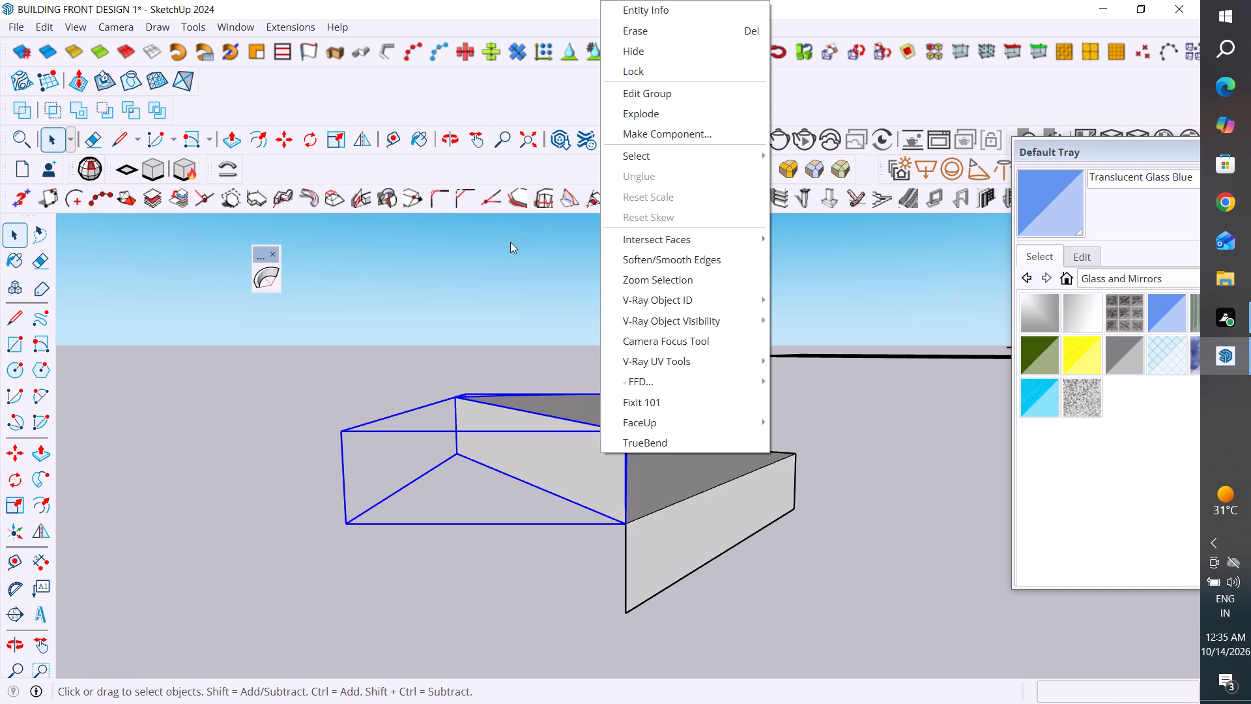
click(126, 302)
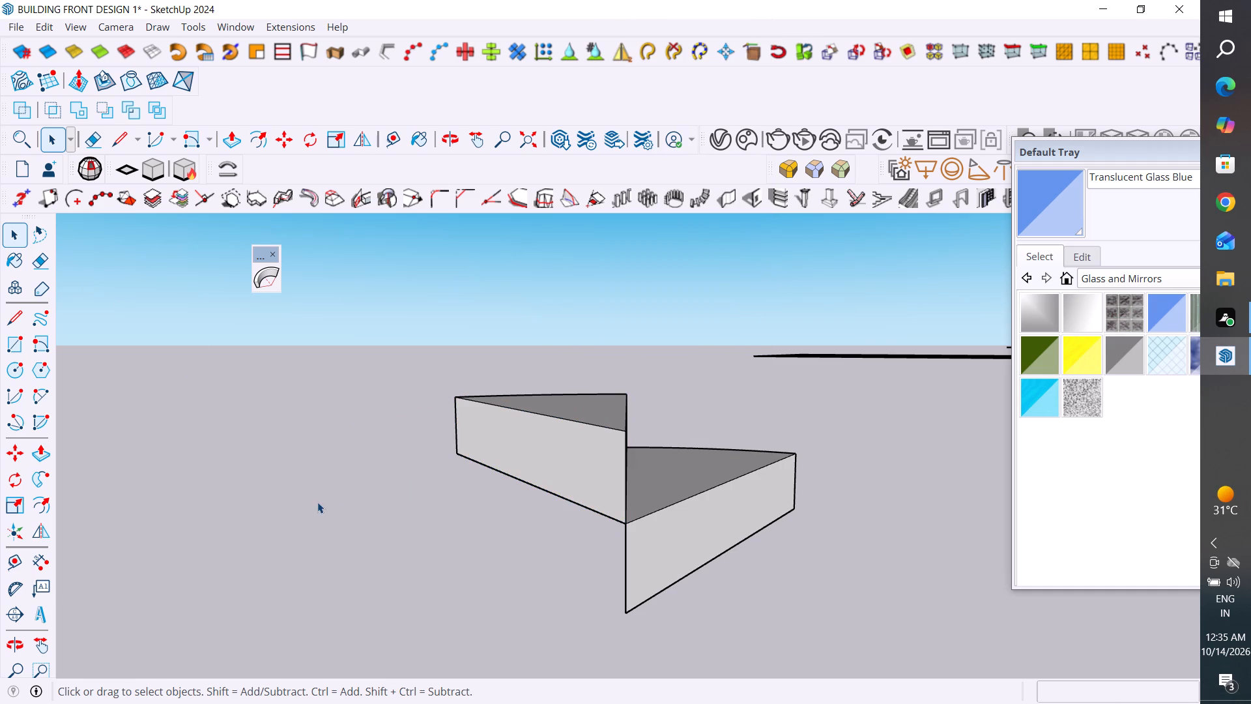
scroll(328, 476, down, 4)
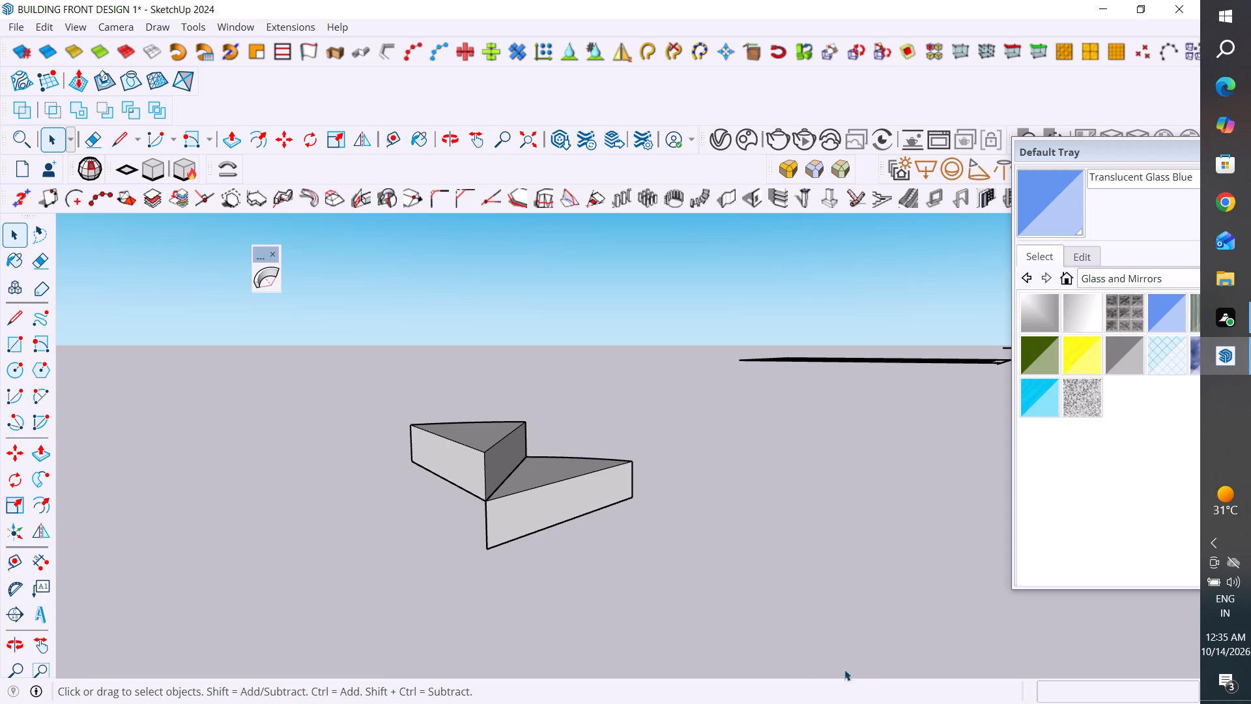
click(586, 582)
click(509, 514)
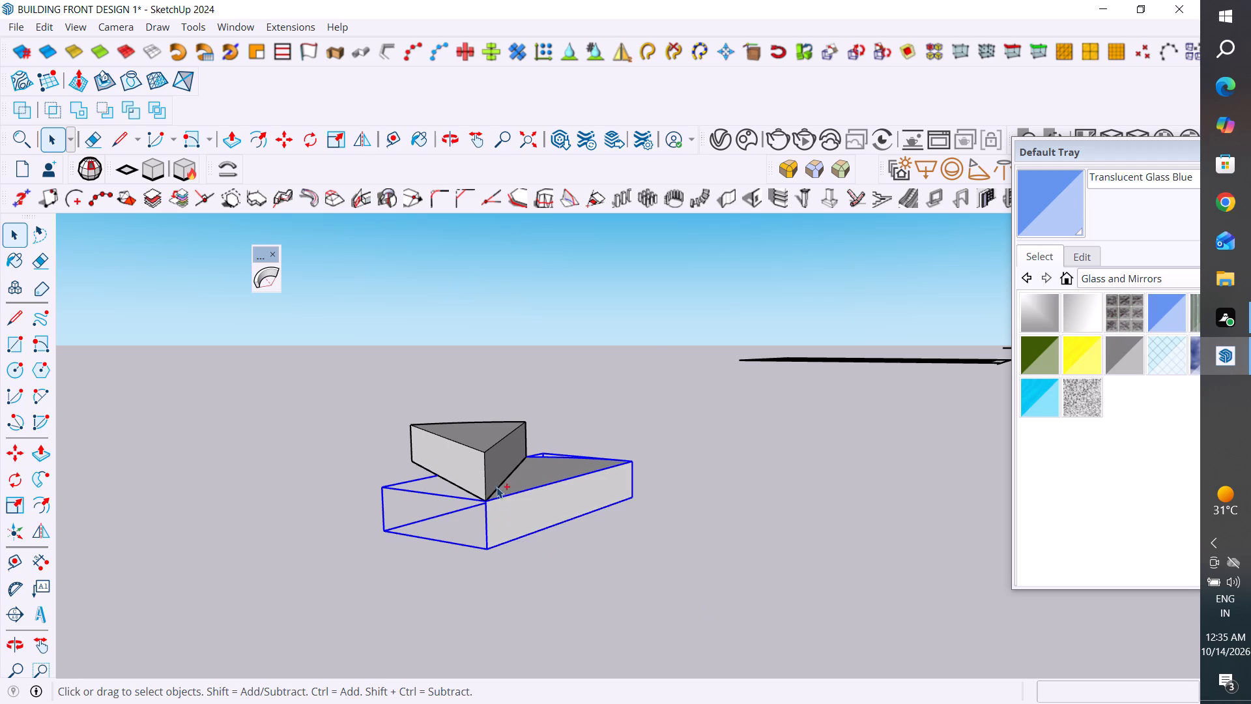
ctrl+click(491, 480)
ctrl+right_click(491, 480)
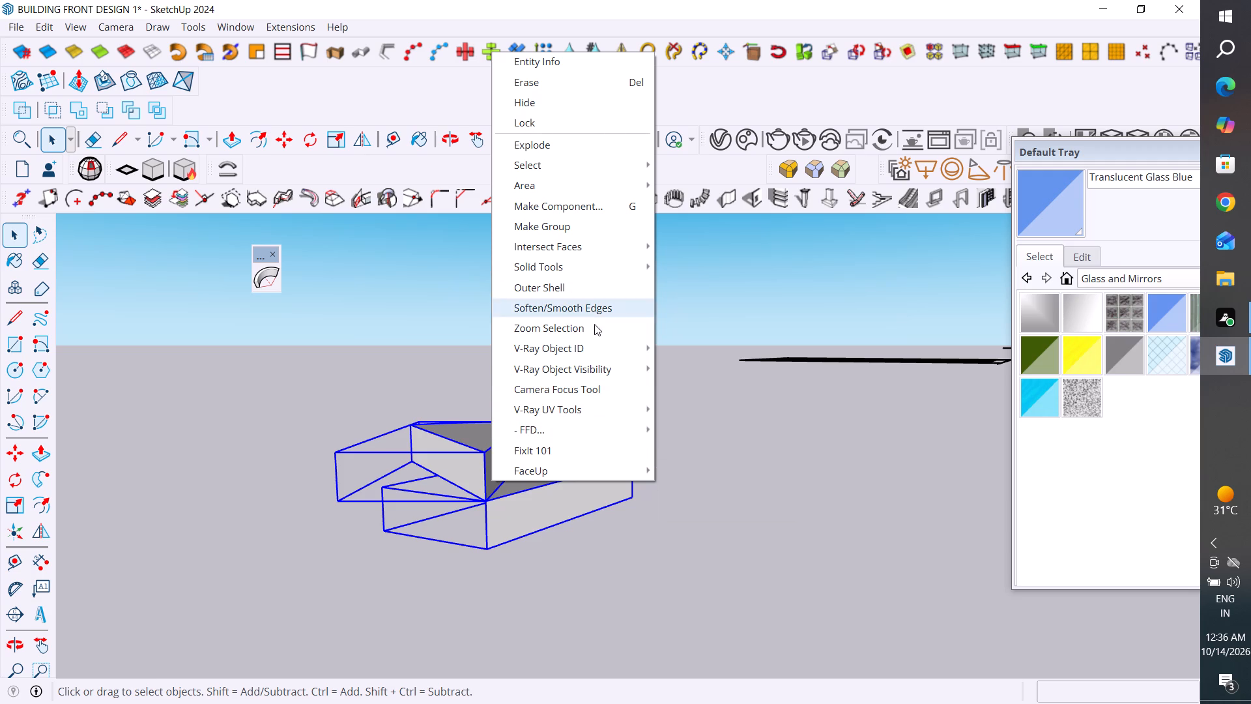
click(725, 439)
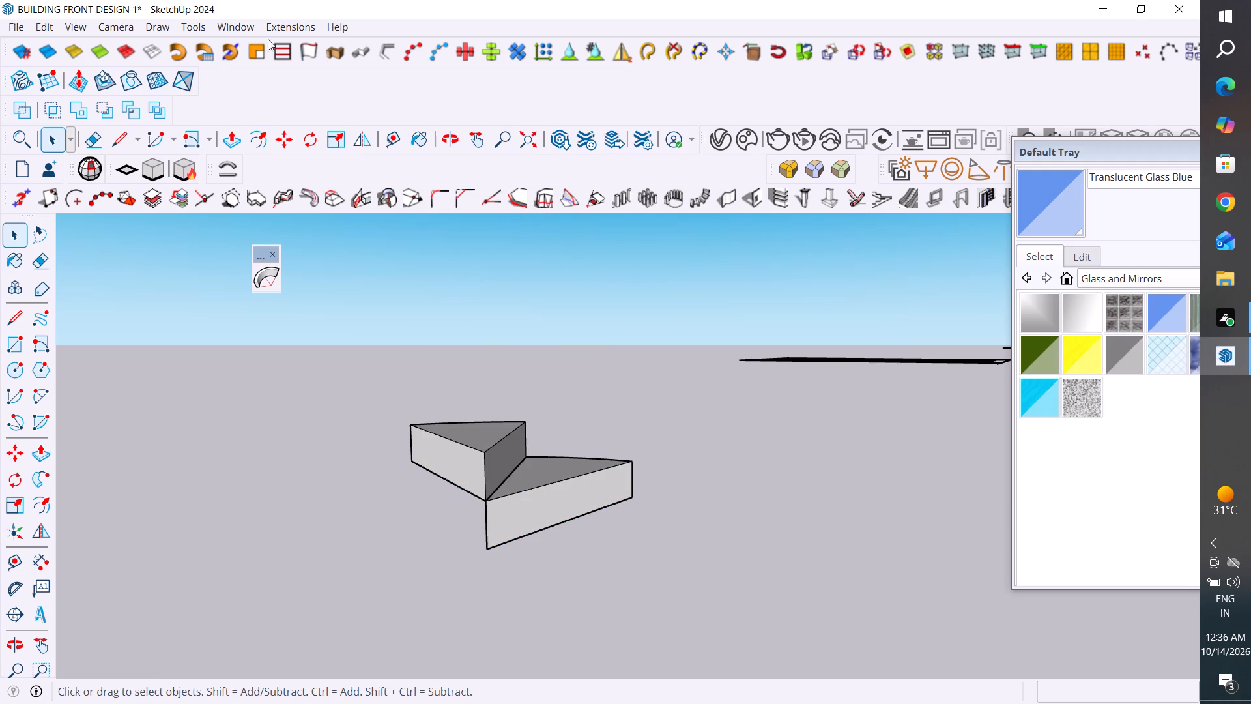
Start an extension installation and look through the plugin files in the inner final plugins sketchup 2024 folder in Downloads.
click(293, 25)
click(341, 66)
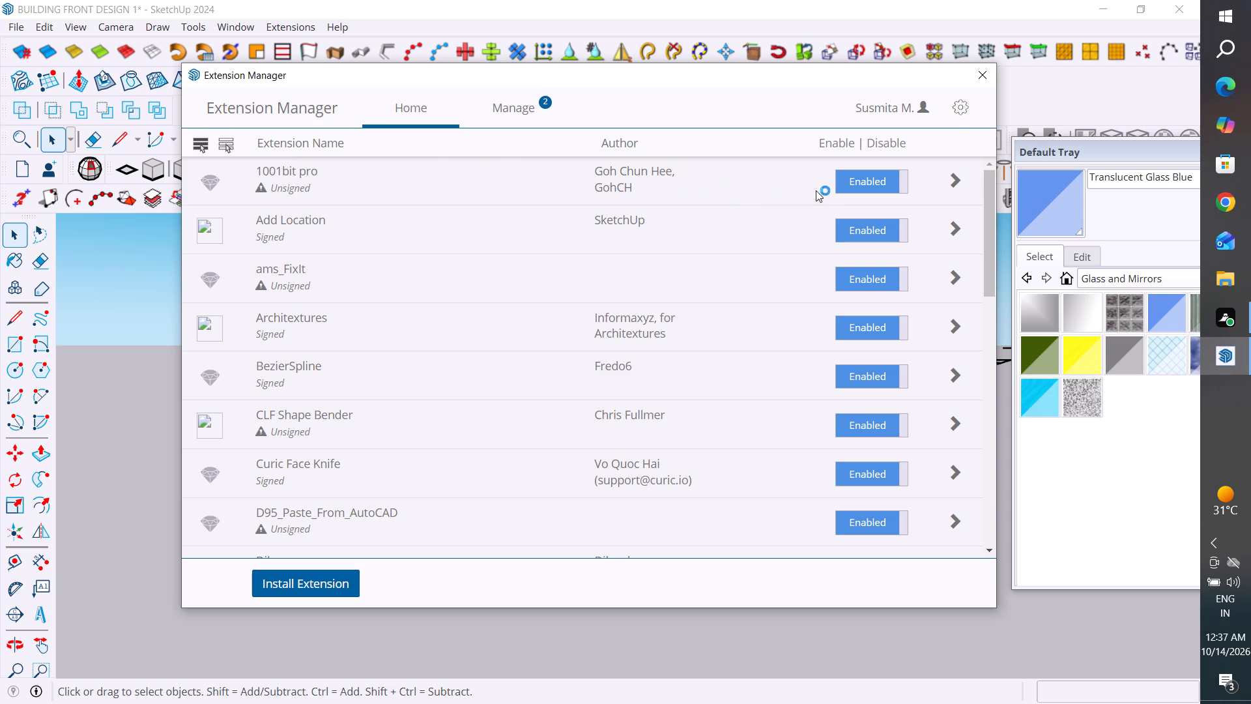
click(297, 587)
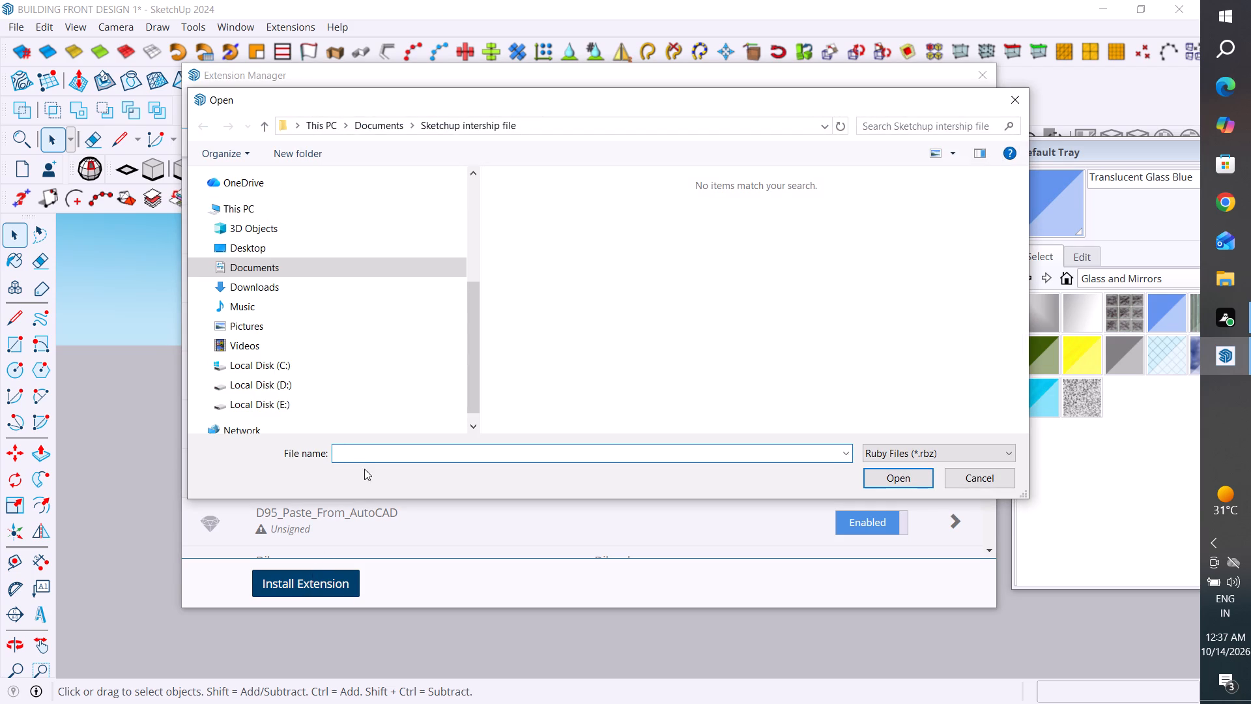
click(289, 284)
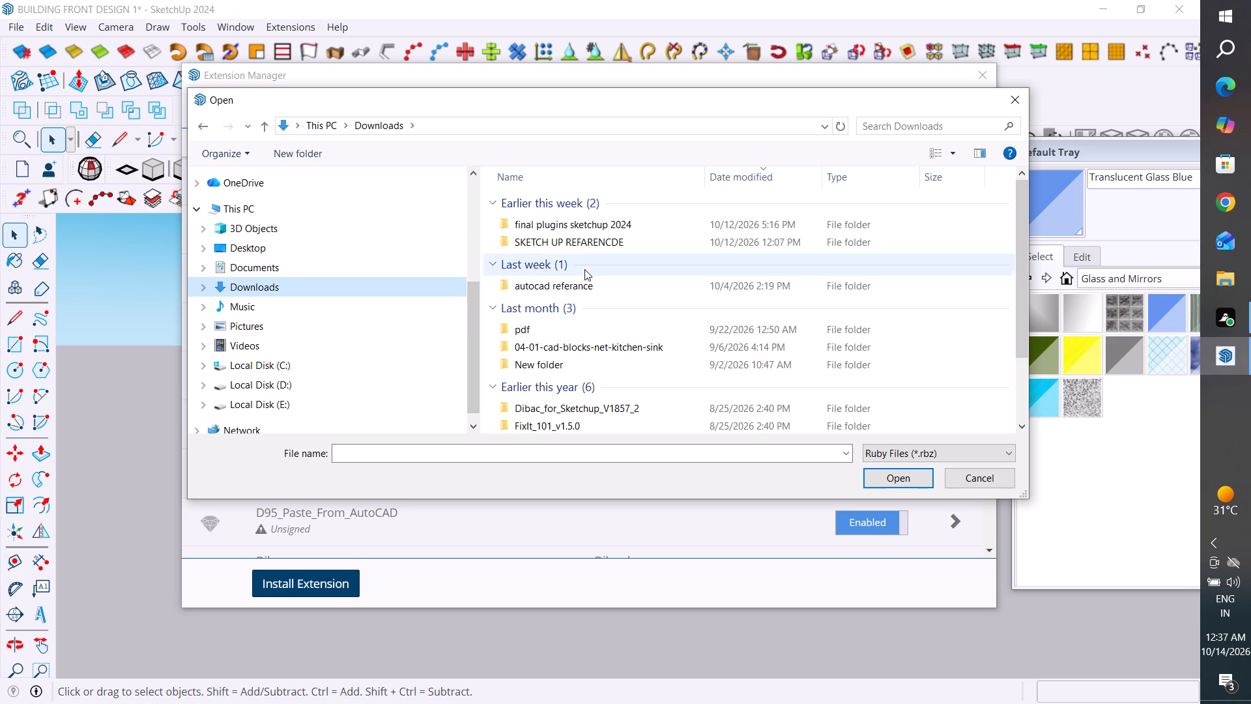
double_click(589, 223)
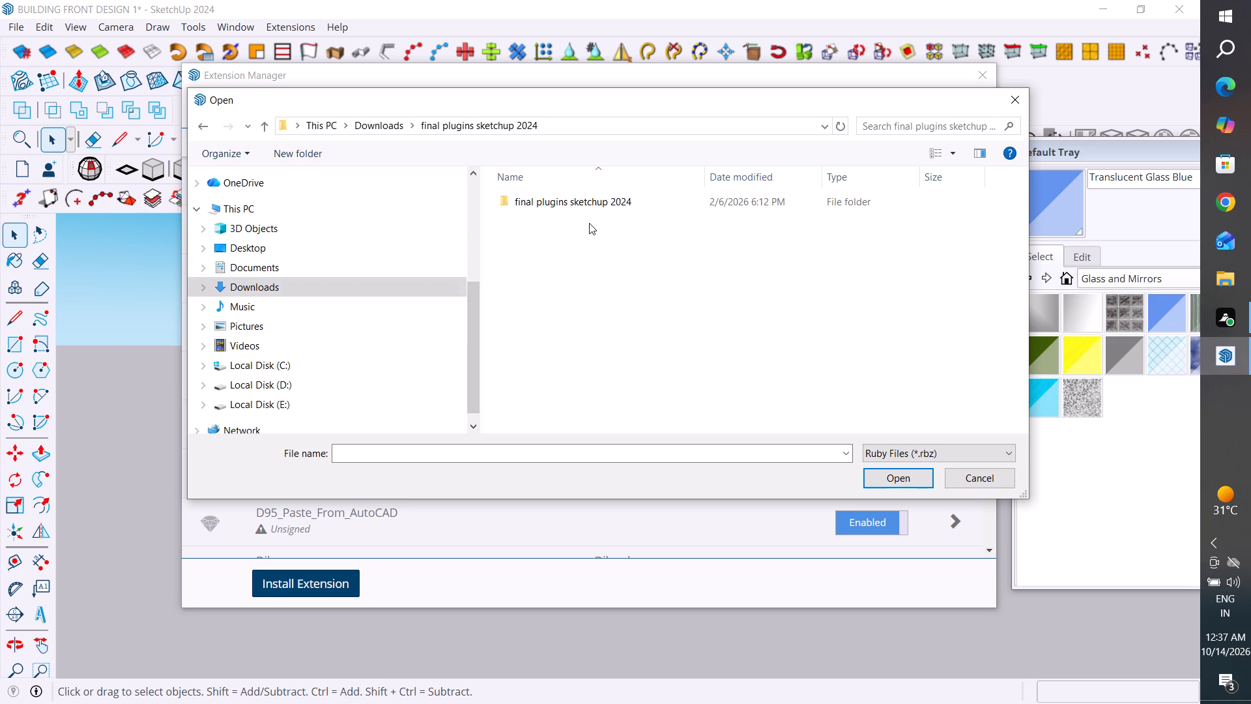
double_click(594, 198)
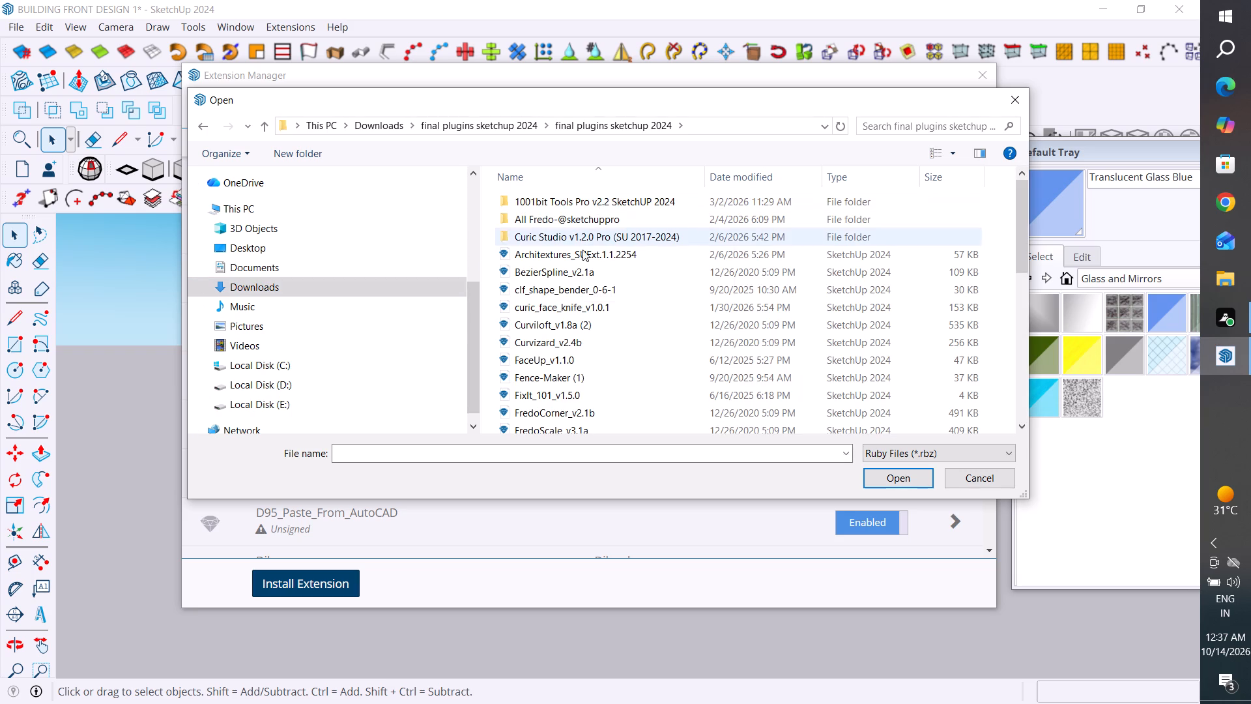
scroll(562, 380, down, 5)
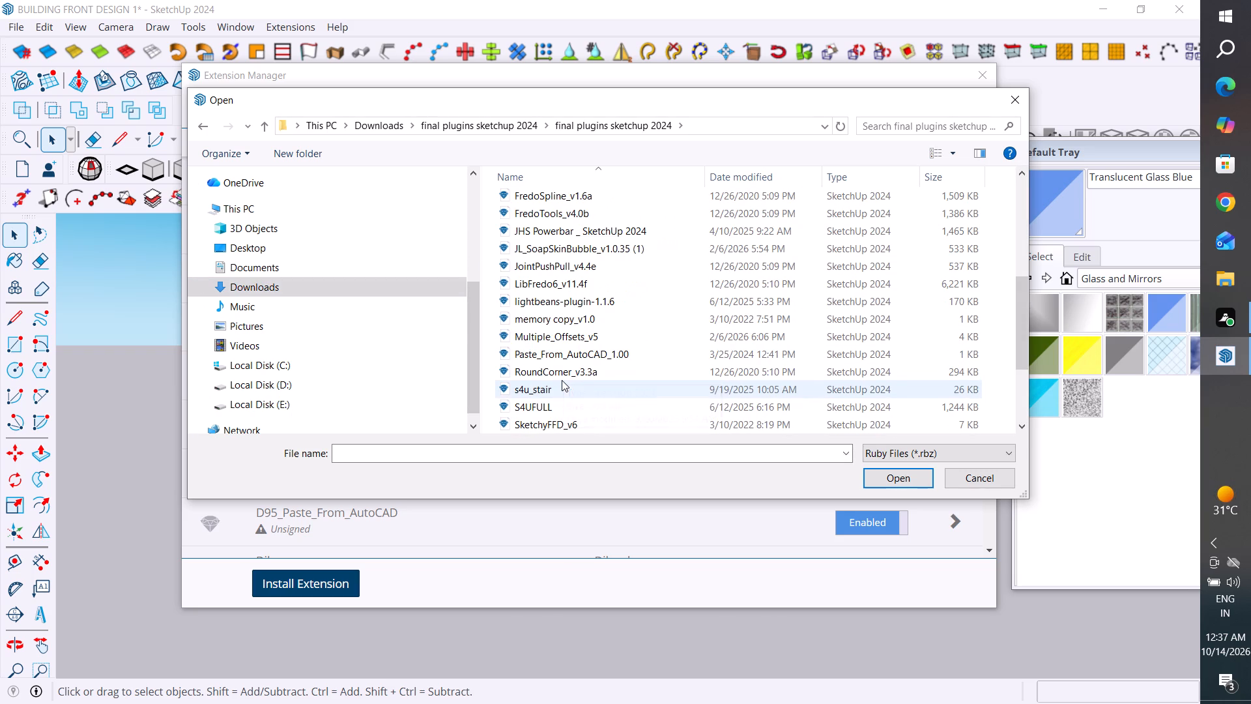
scroll(562, 380, down, 4)
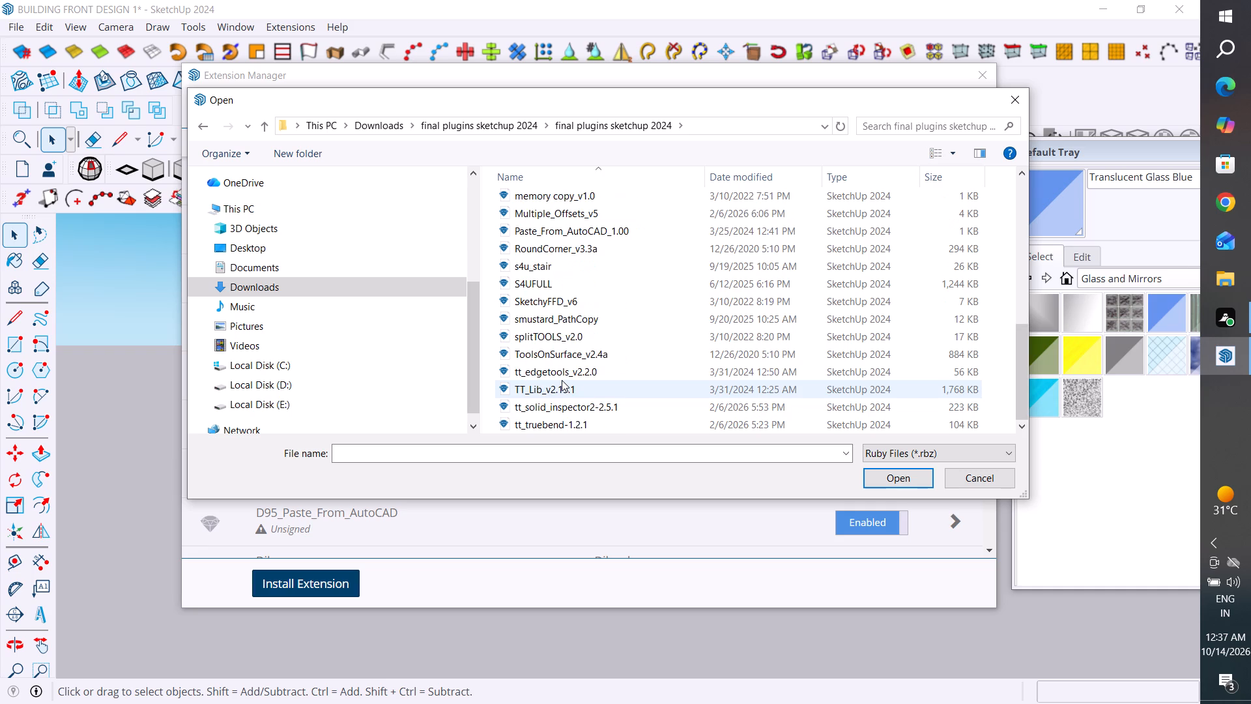
scroll(562, 380, down, 7)
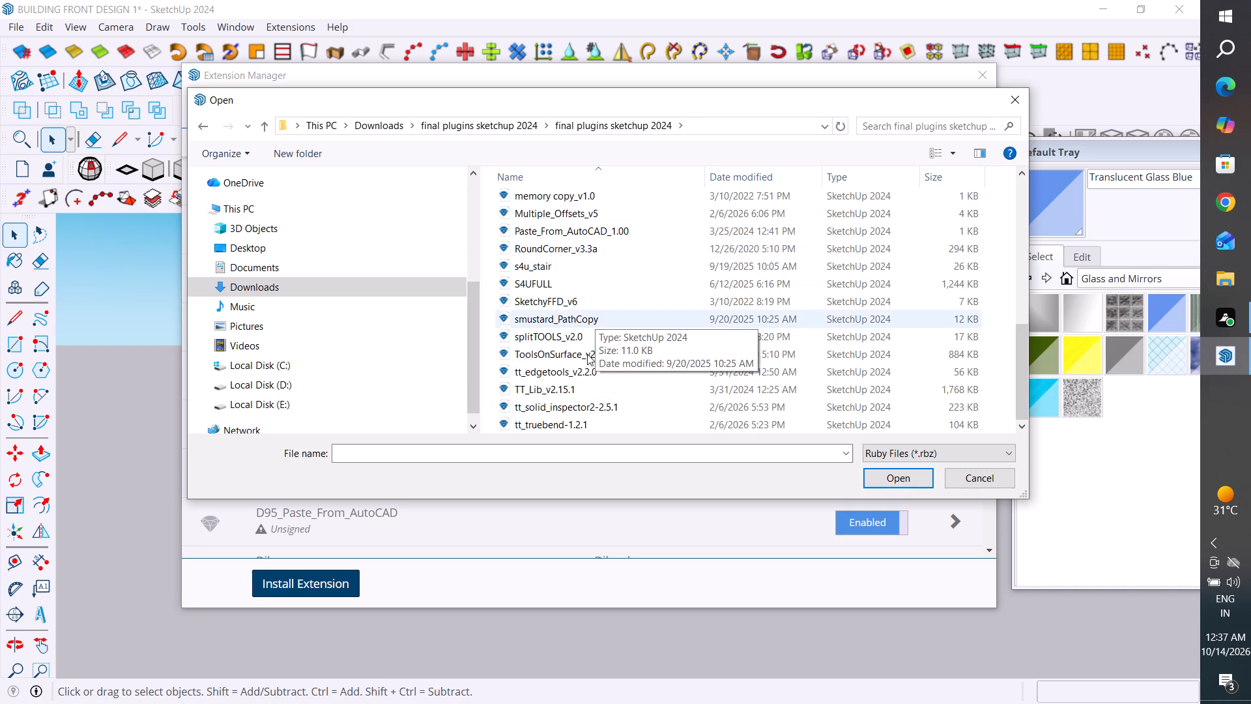
Search the final plugins sketchup 2024 folder for "play it again".
click(937, 128)
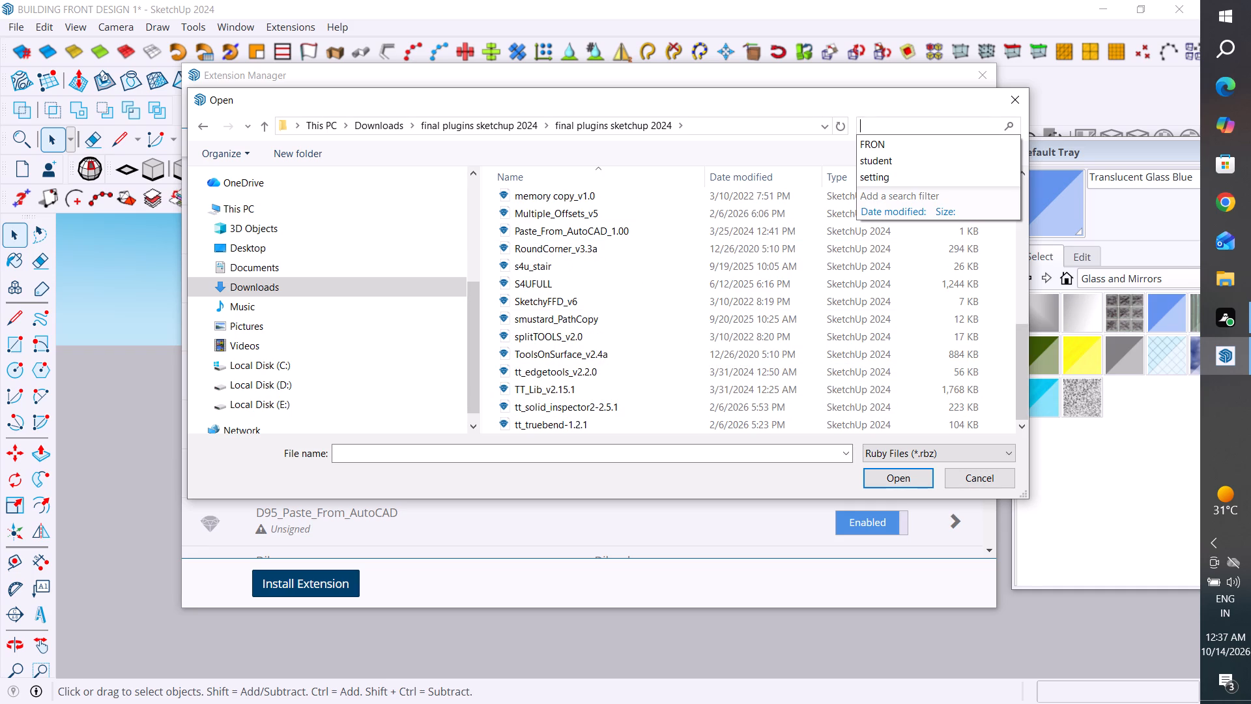
text(play)
key(space)
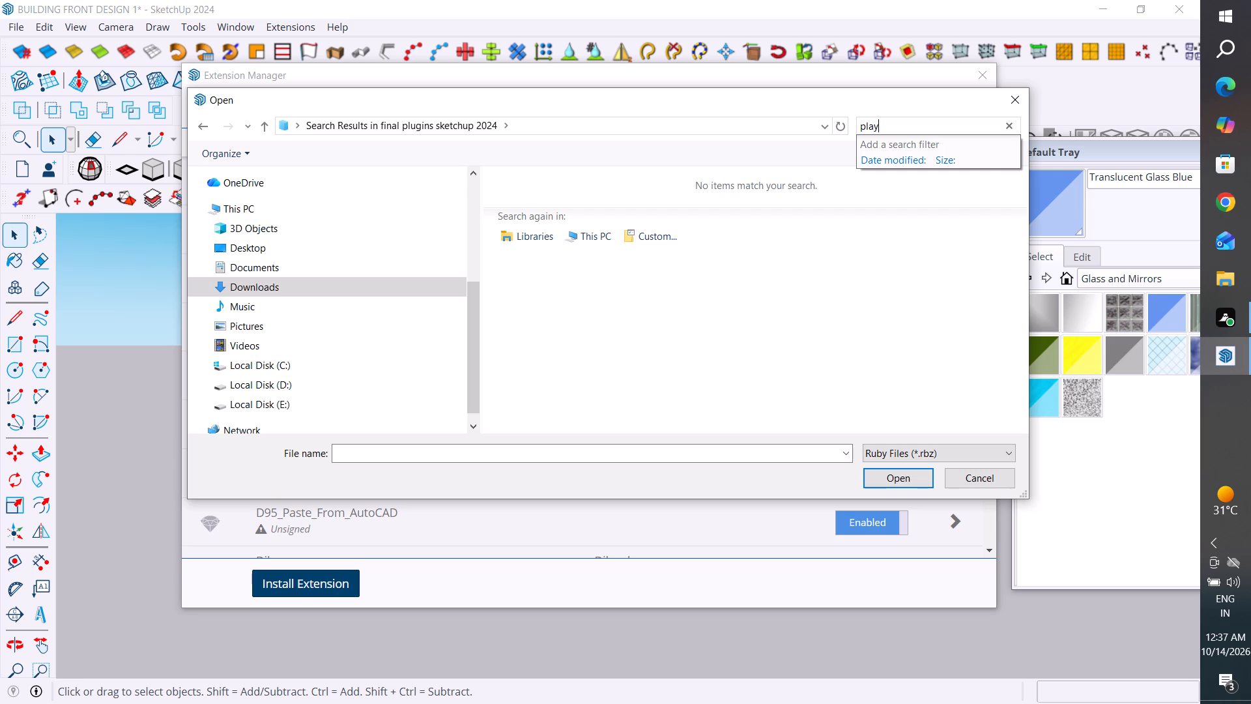
key(space)
text(it again)
key(space)
key(Return)
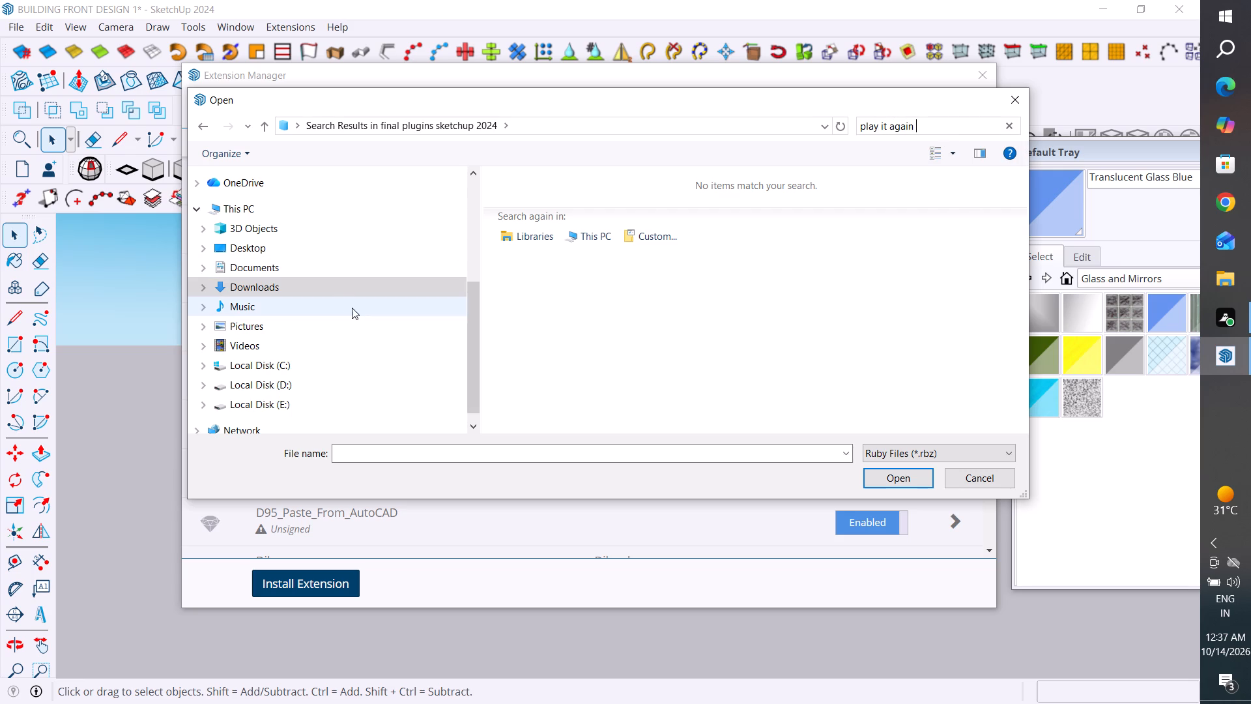
Clear the folder search and examine the full list of plugin files again.
click(1013, 124)
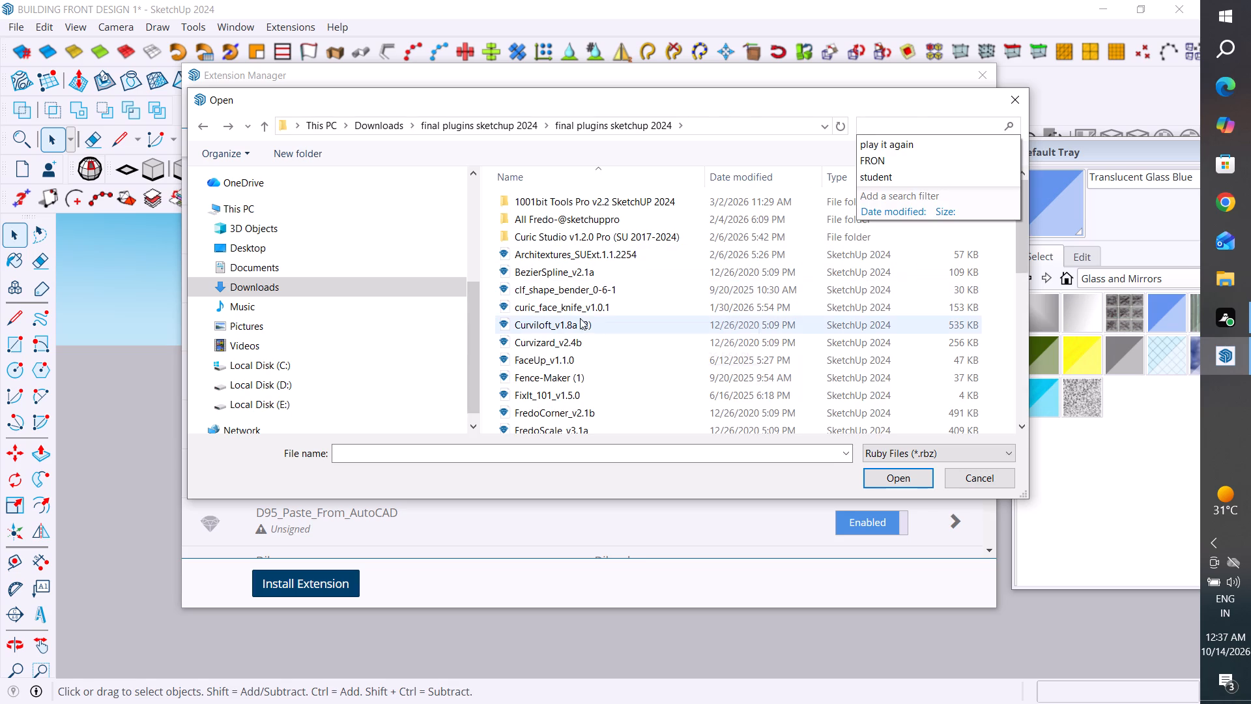
scroll(604, 222, up, 2)
scroll(604, 222, down, 1)
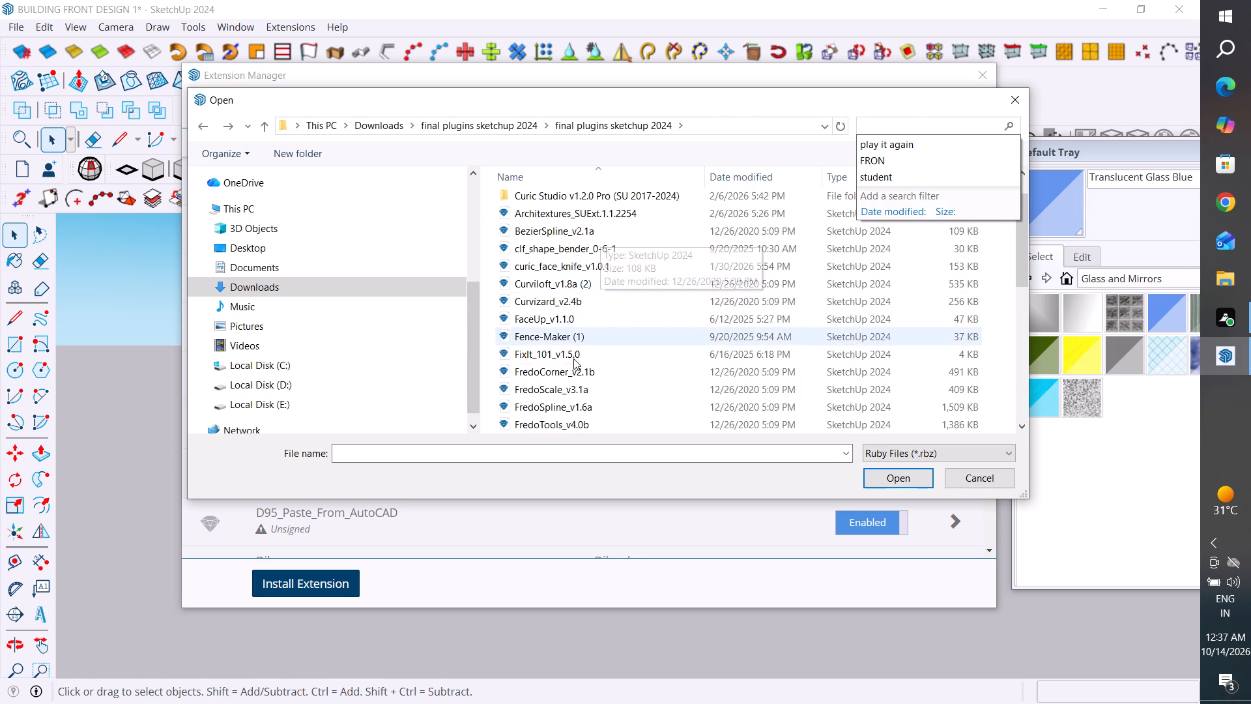
scroll(569, 375, down, 6)
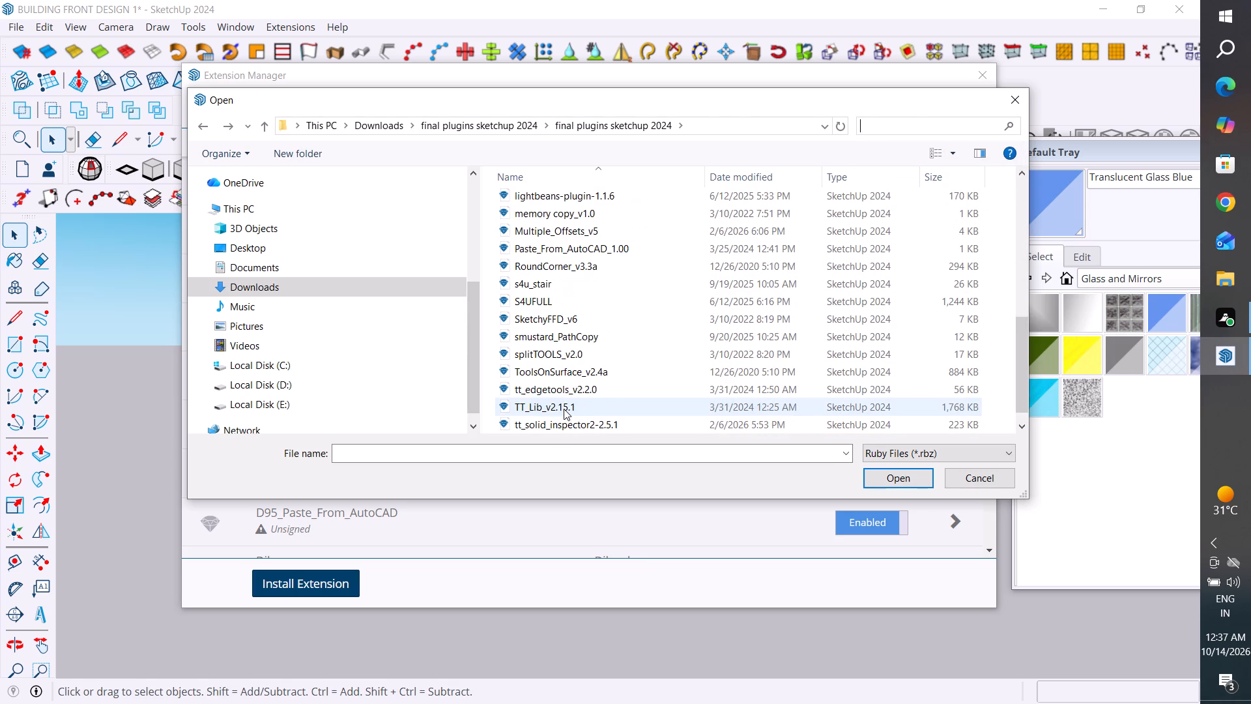
scroll(564, 409, down, 6)
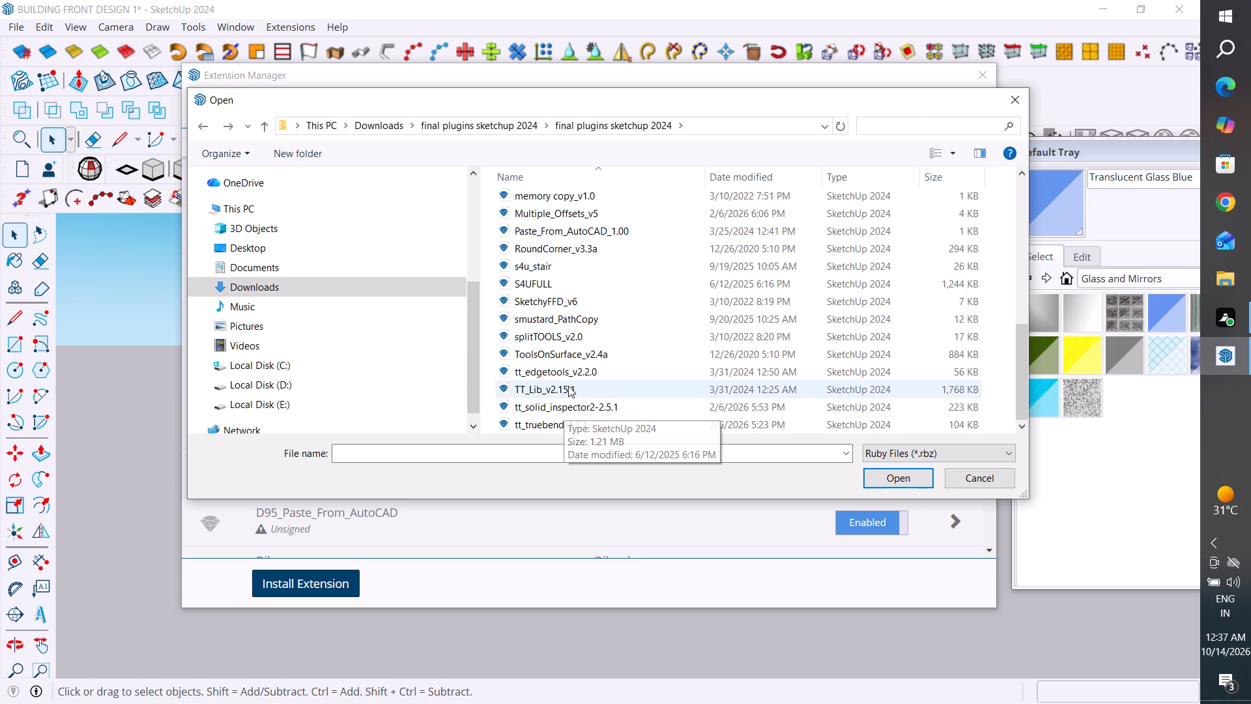
scroll(573, 363, up, 6)
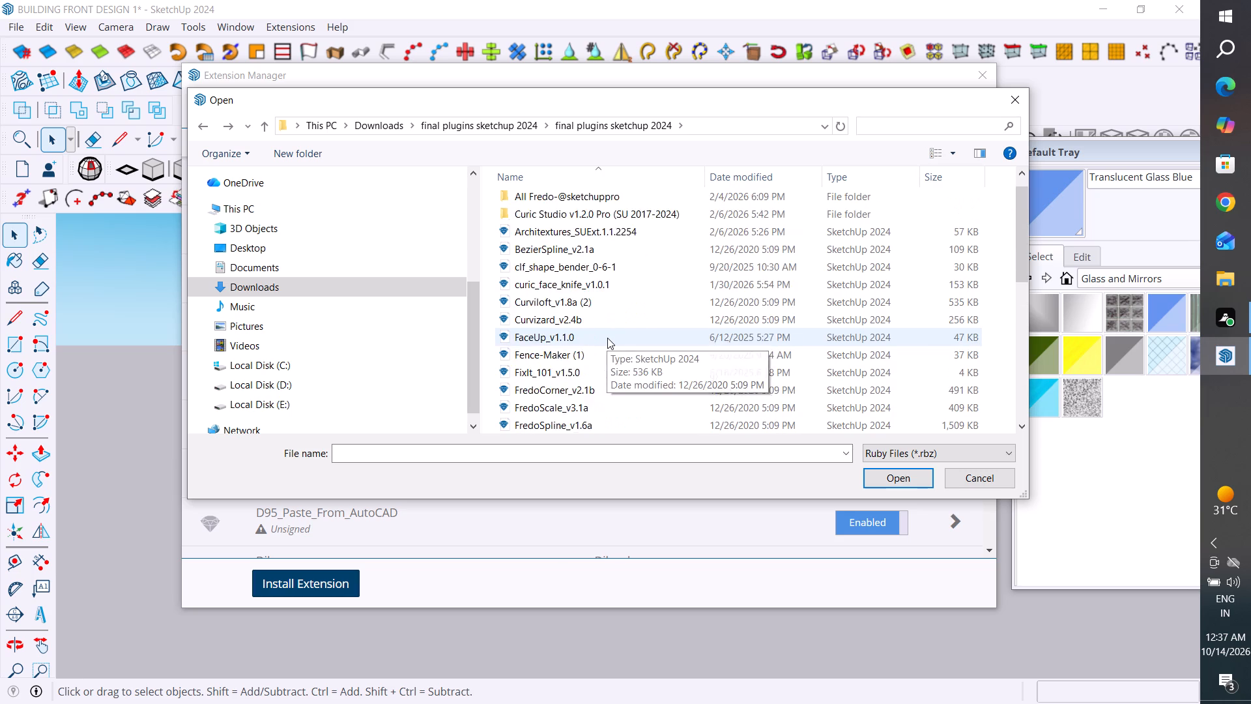
scroll(607, 338, up, 8)
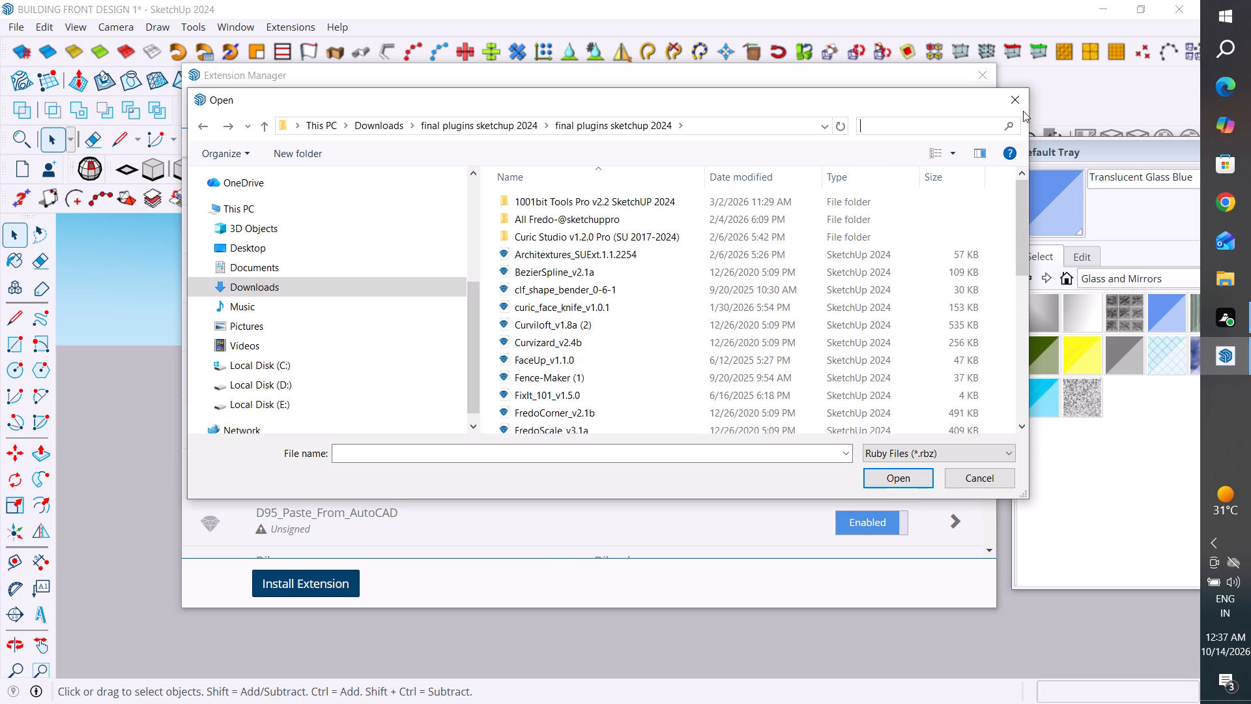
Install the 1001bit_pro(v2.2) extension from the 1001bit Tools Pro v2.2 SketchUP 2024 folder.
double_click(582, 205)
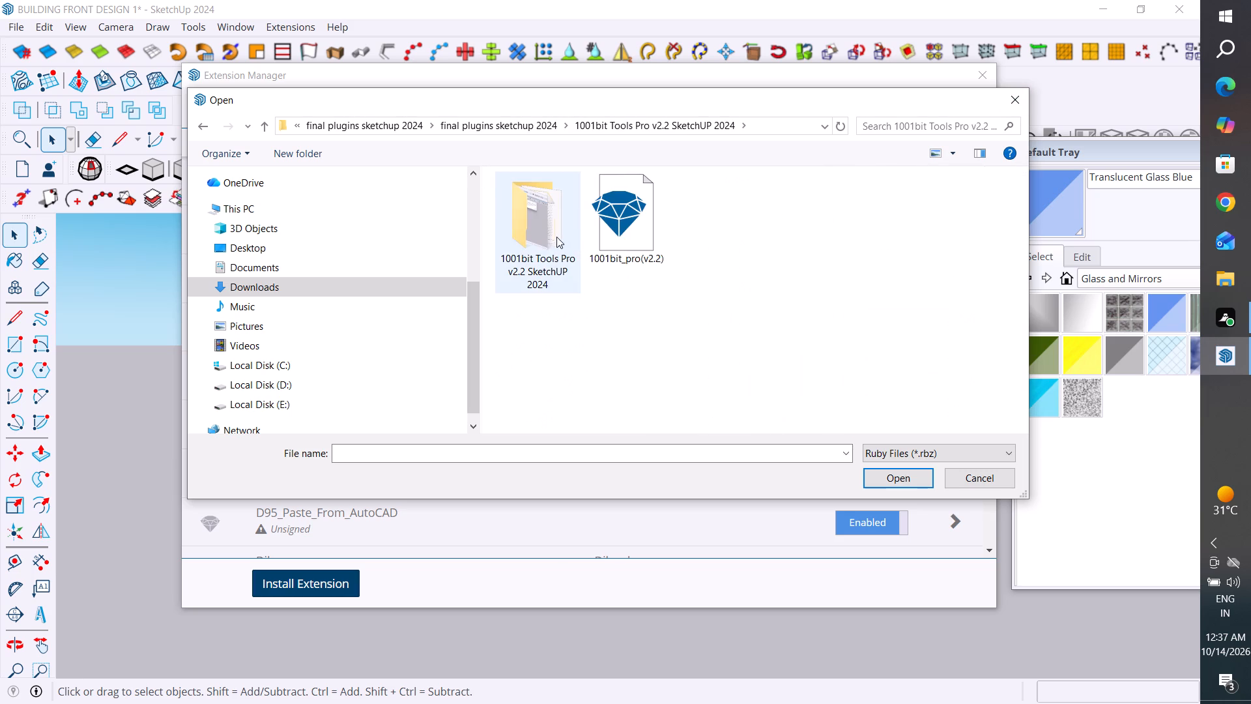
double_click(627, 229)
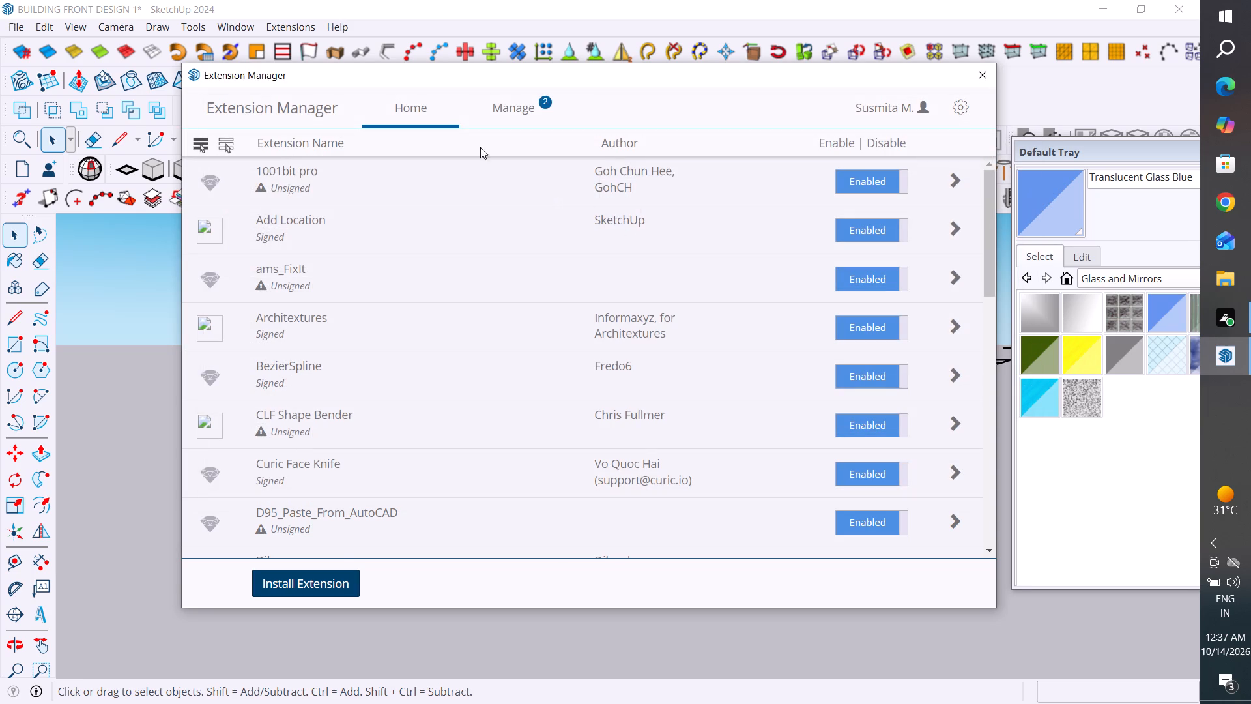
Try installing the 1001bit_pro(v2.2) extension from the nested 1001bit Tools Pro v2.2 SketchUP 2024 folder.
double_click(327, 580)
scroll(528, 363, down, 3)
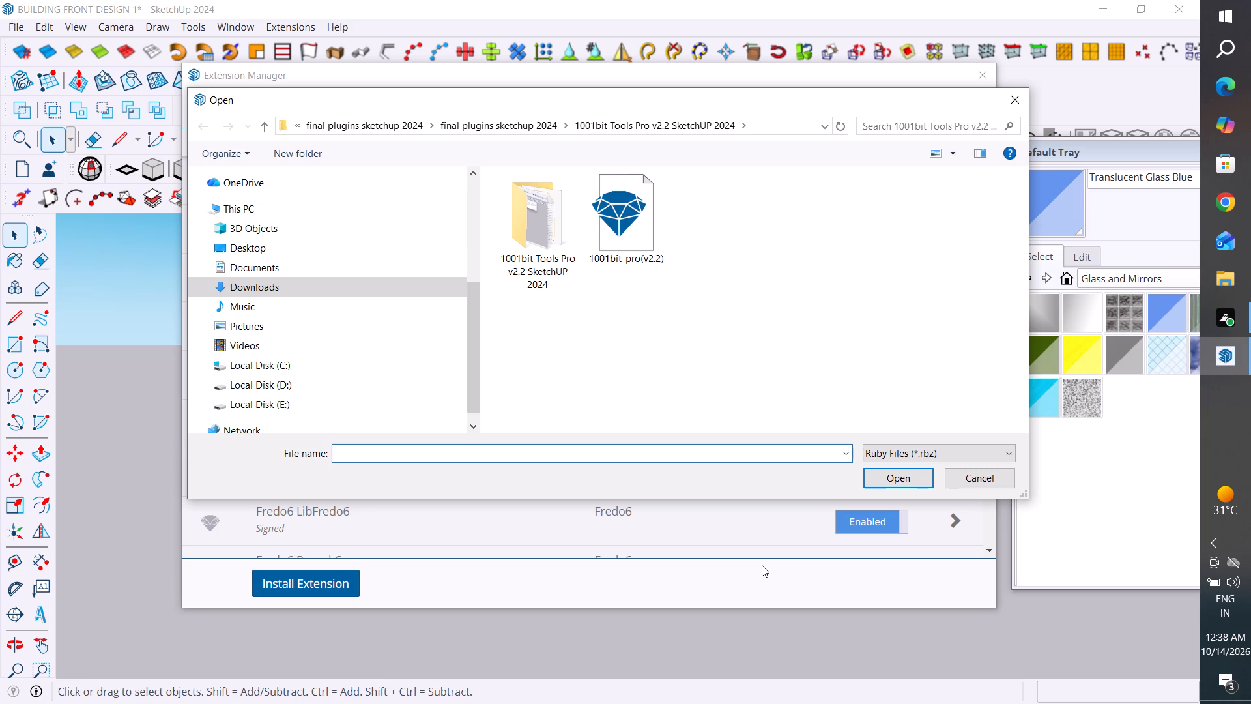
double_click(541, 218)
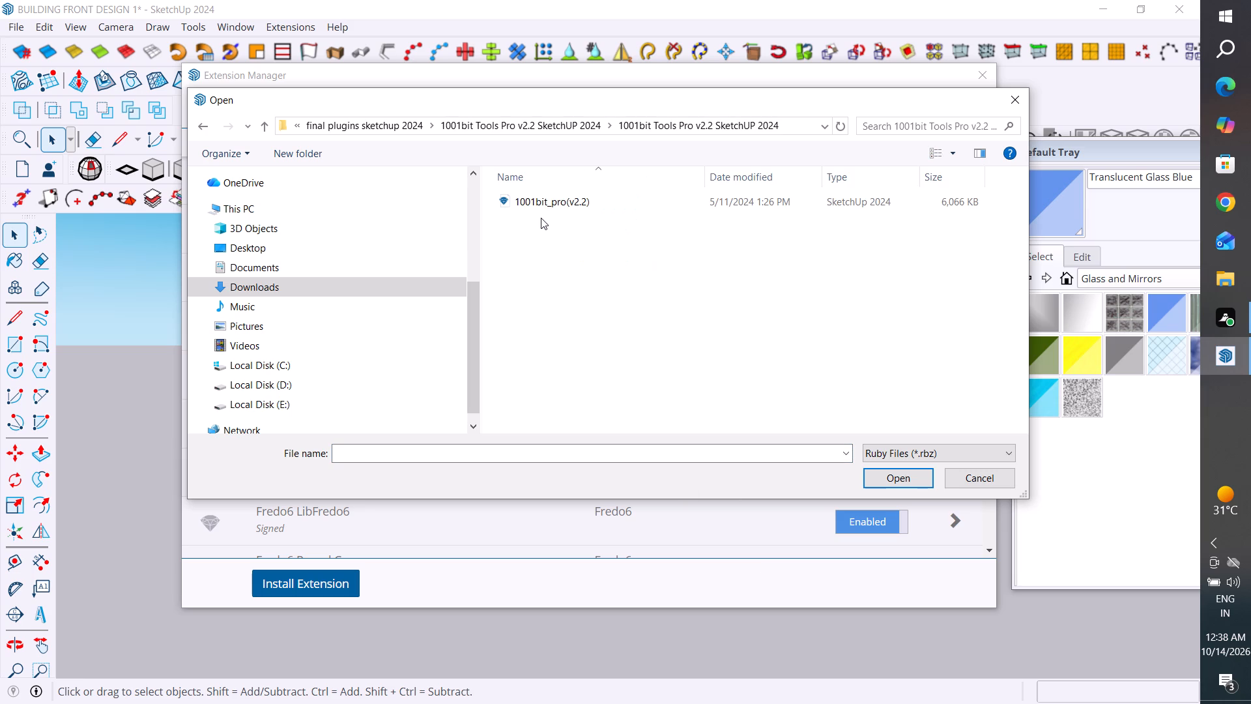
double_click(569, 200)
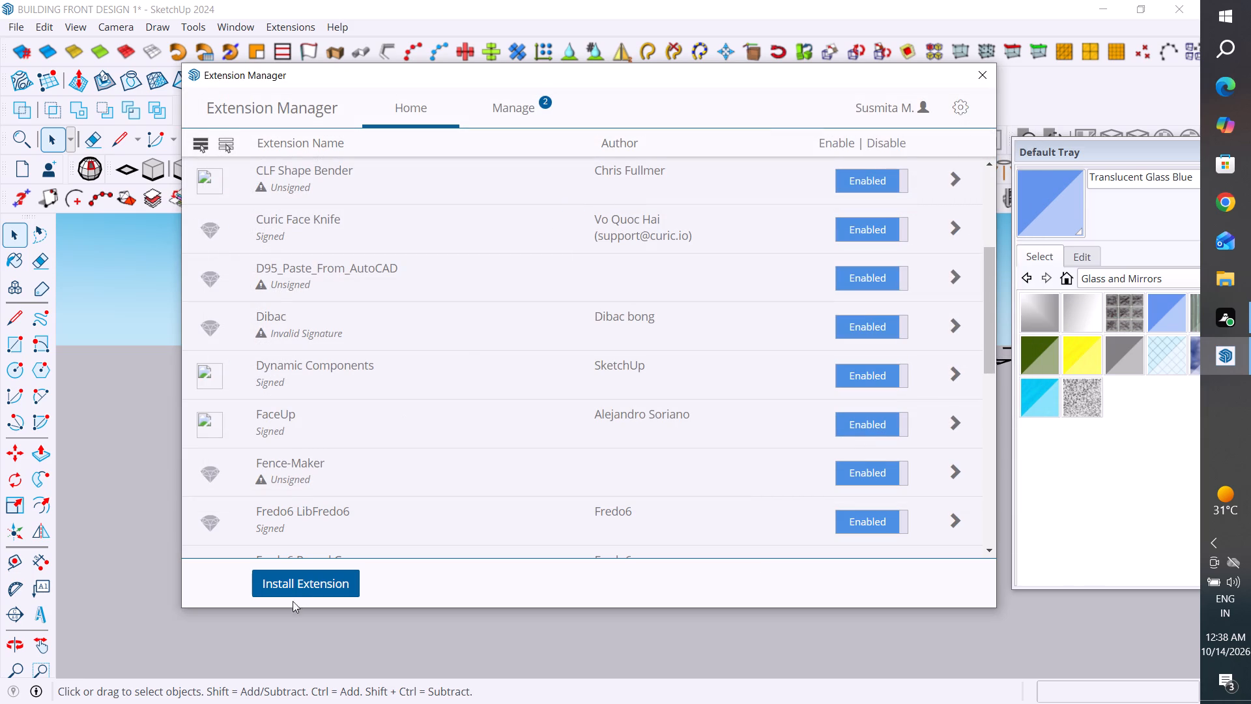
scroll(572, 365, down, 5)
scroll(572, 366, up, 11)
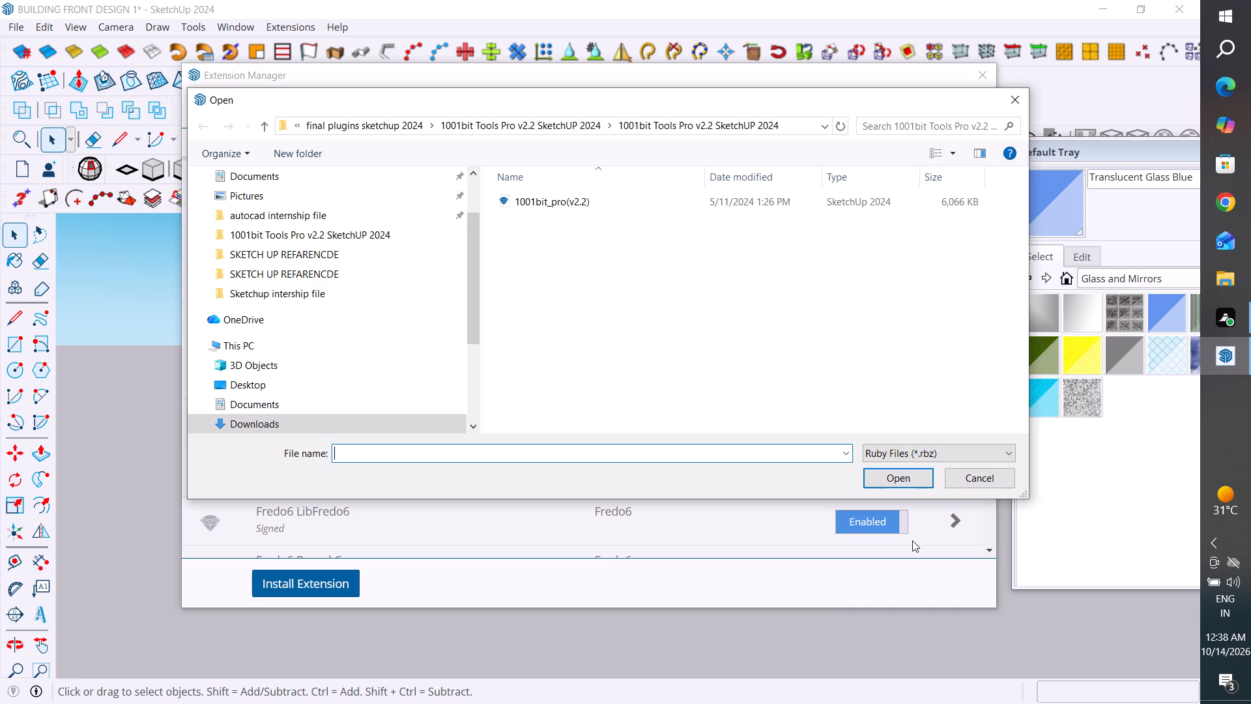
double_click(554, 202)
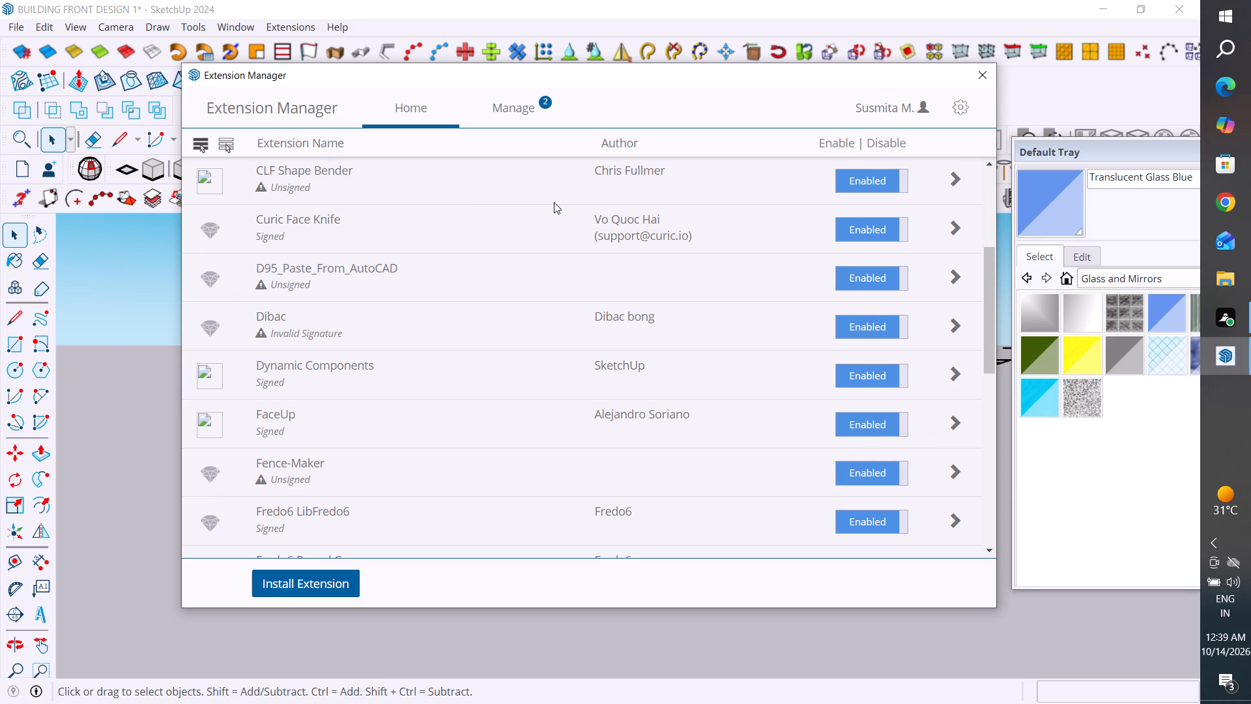
Examine the installed extensions and their update and uninstall options in the Extension Manager.
scroll(405, 325, down, 4)
scroll(362, 286, up, 2)
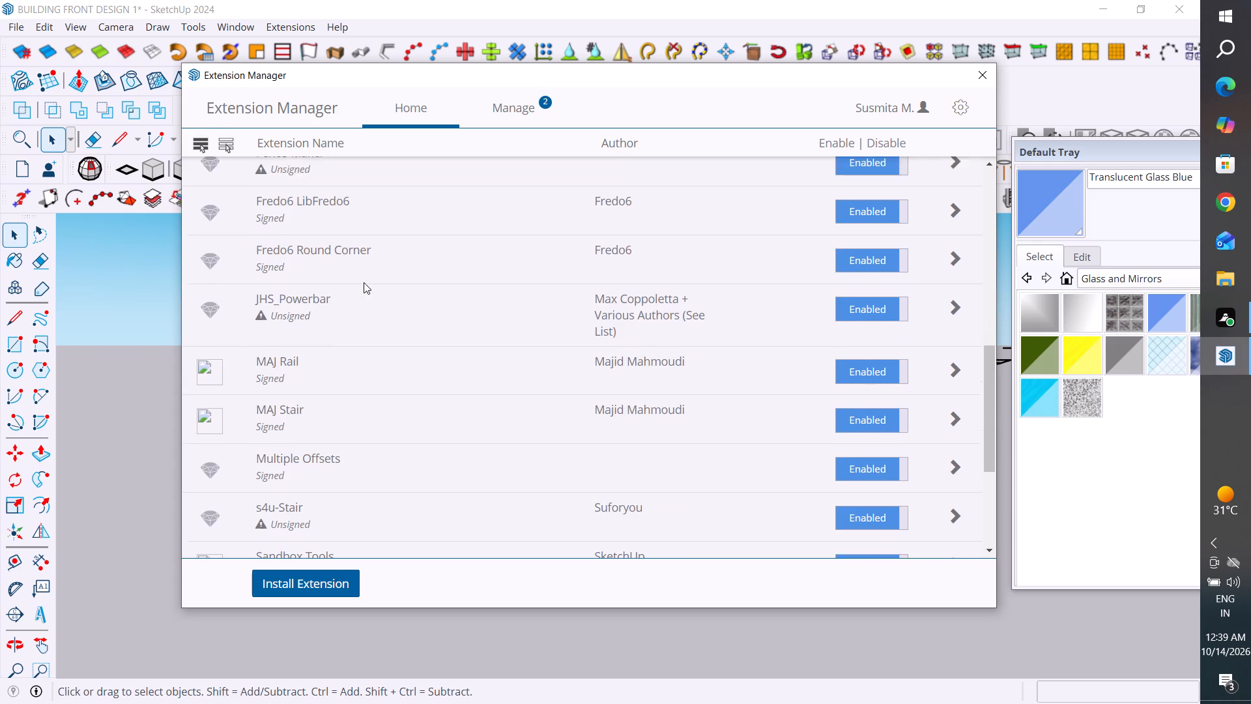
scroll(364, 282, up, 2)
click(508, 106)
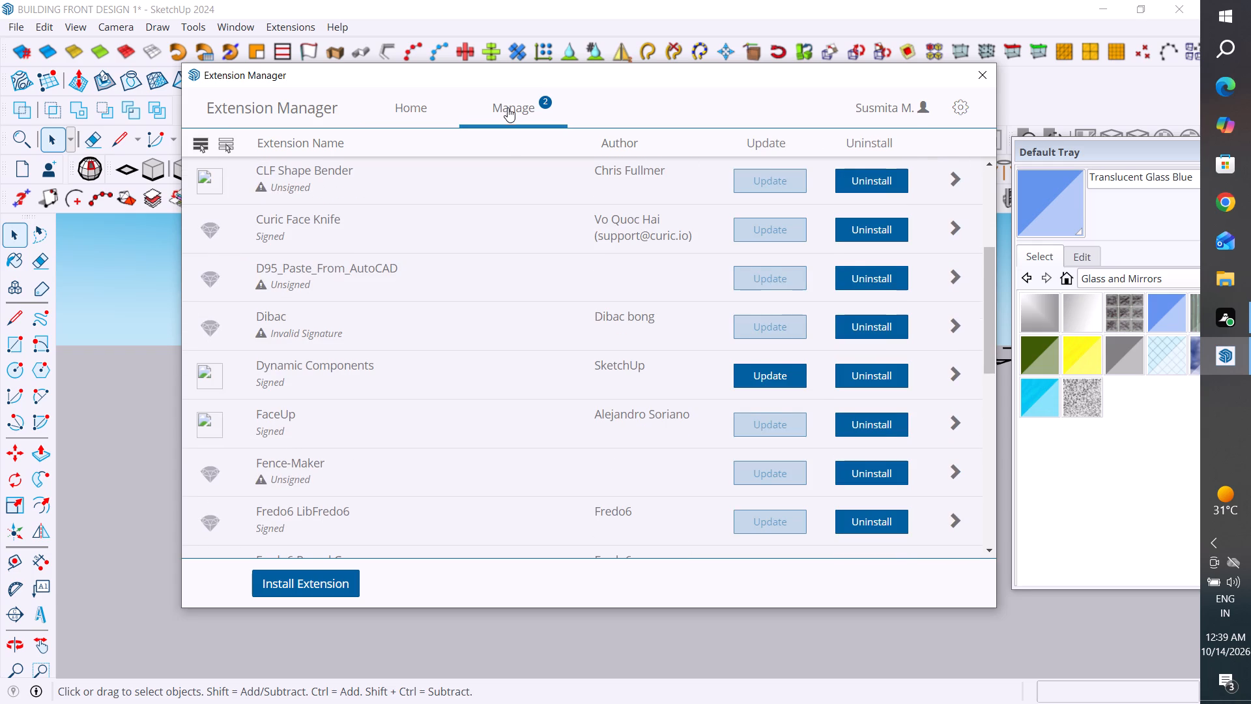
scroll(499, 368, up, 12)
scroll(502, 368, down, 7)
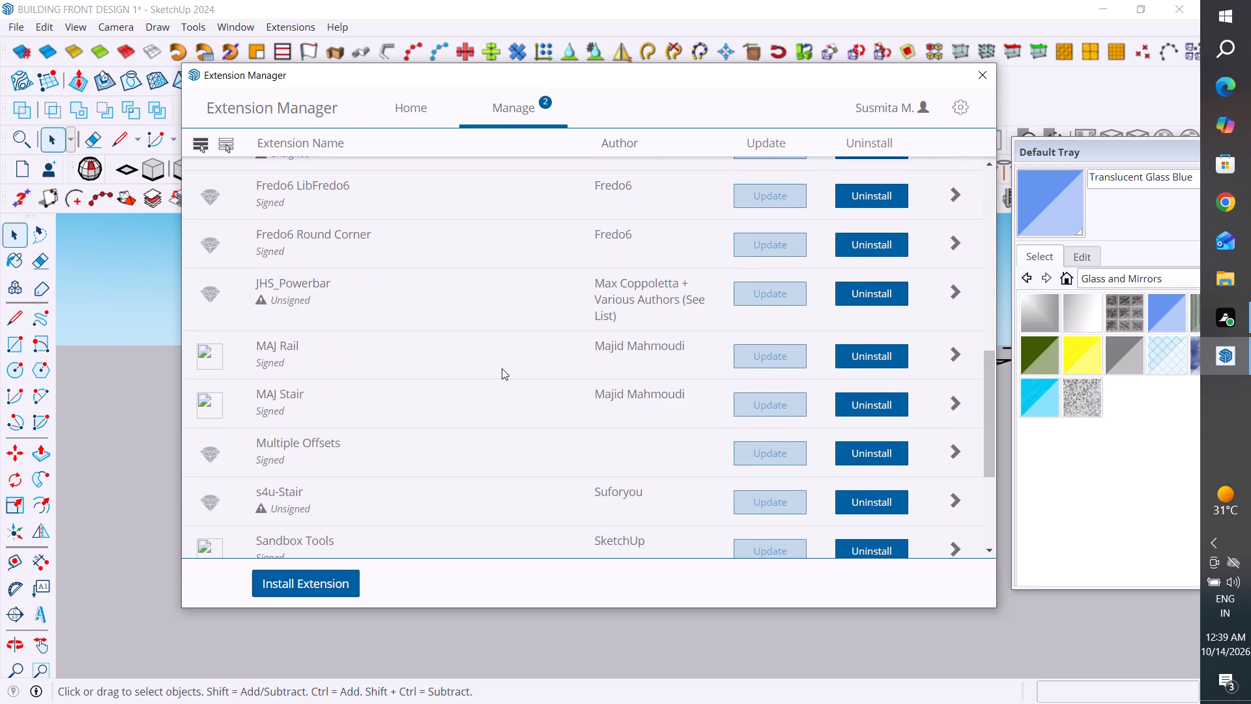
scroll(502, 368, down, 7)
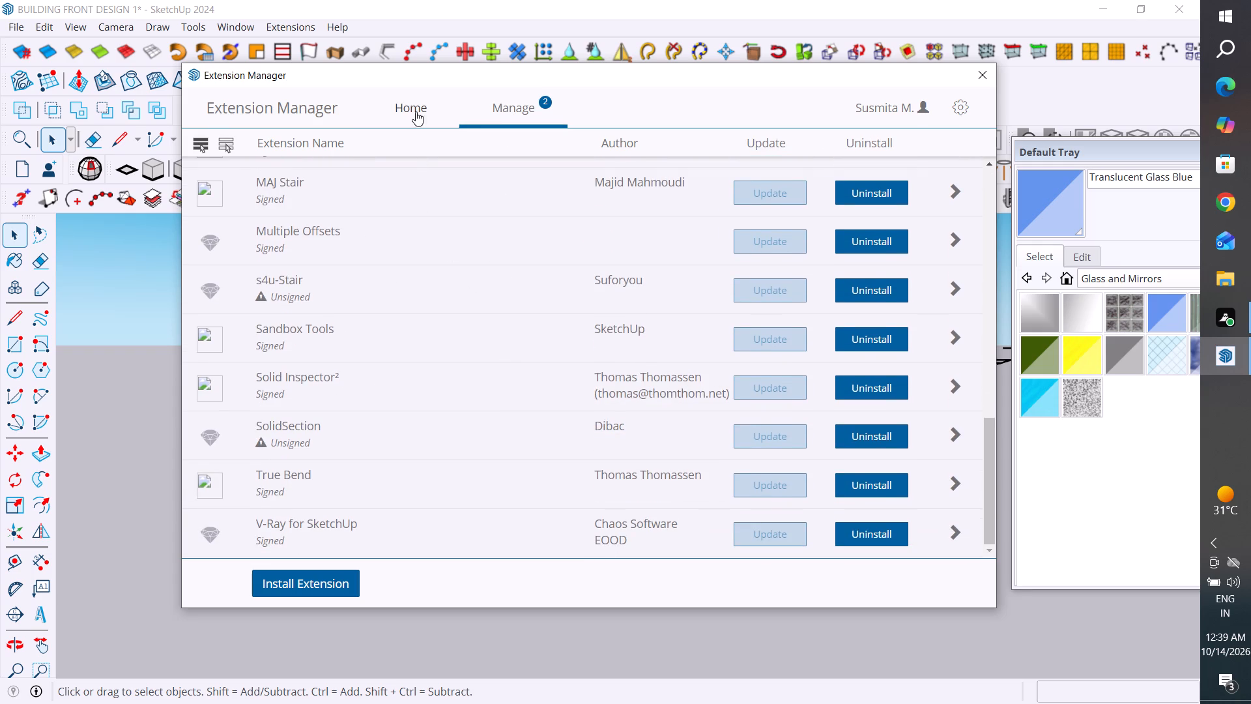
Install the 1001bit_pro(v2.2) extension again from the nested 1001bit Tools Pro v2.2 SketchUP 2024 folder.
click(417, 108)
click(308, 589)
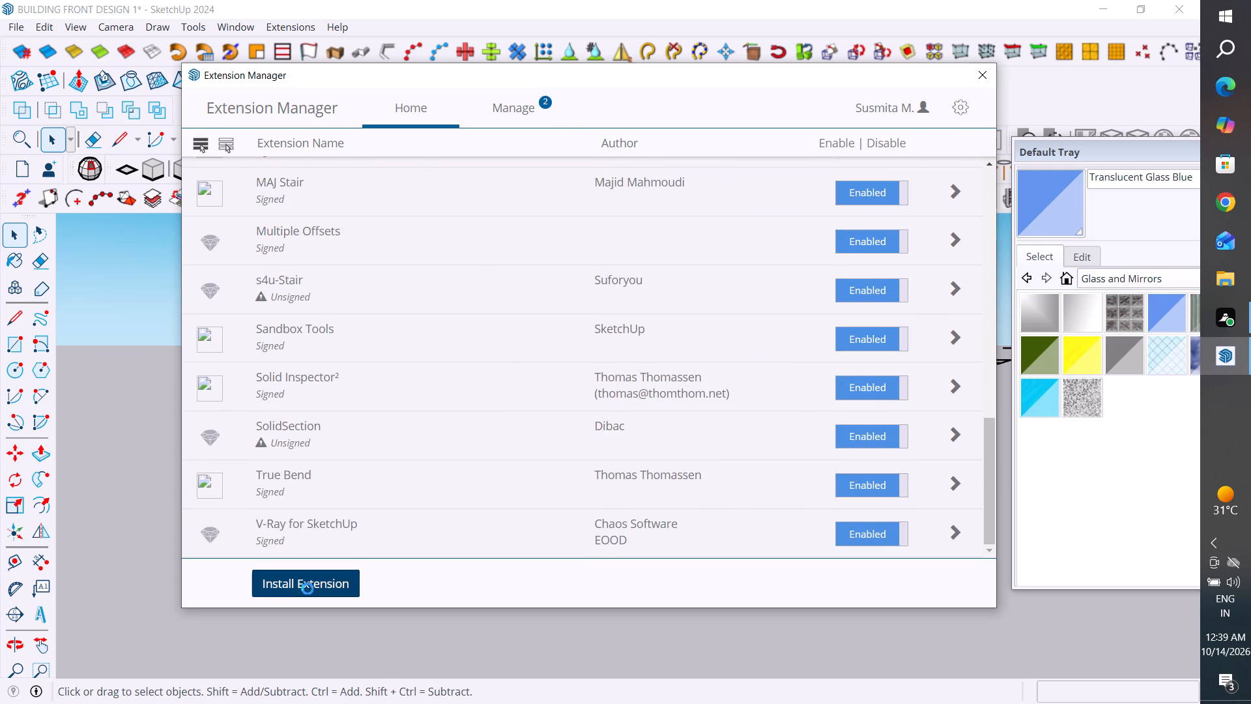
double_click(580, 208)
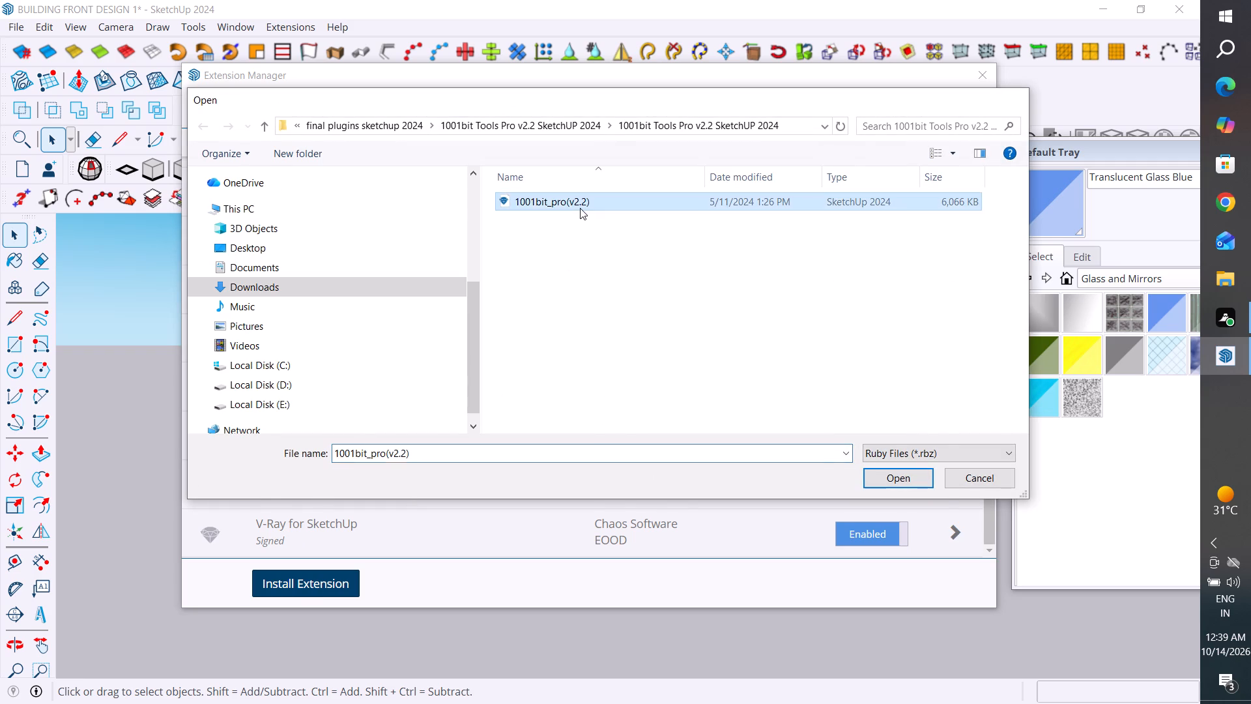
click(337, 589)
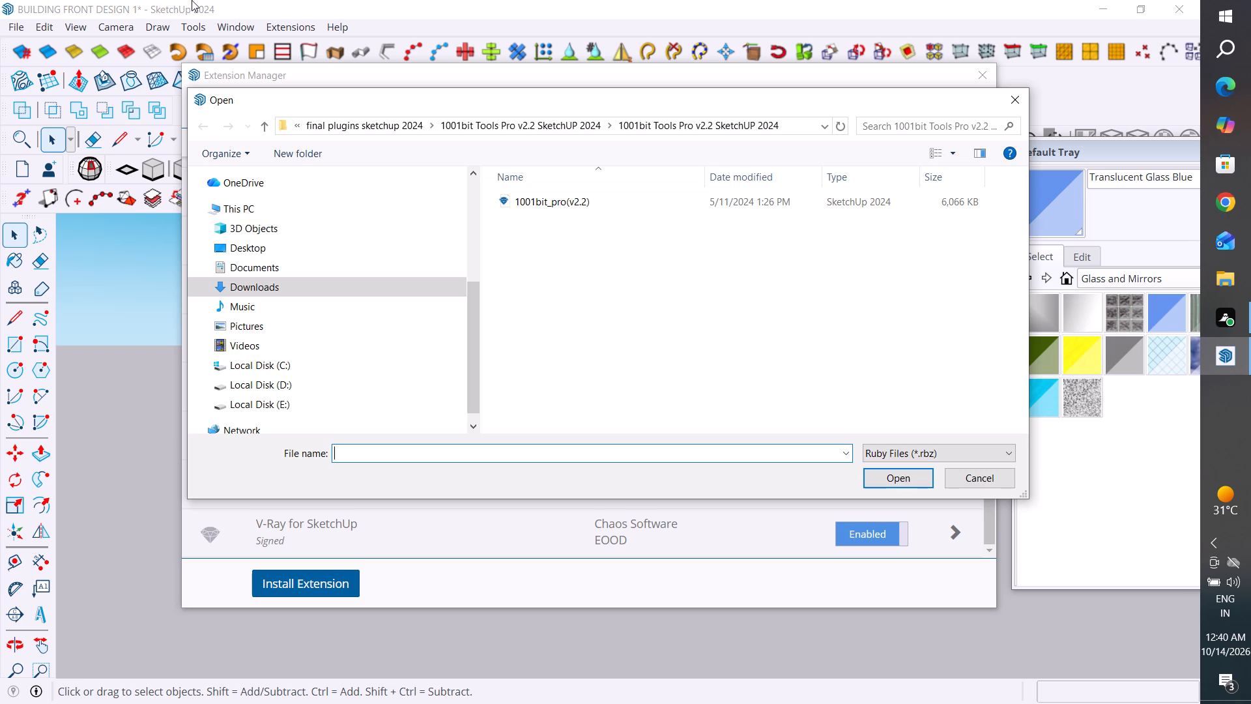
scroll(416, 3, down, 2)
double_click(672, 203)
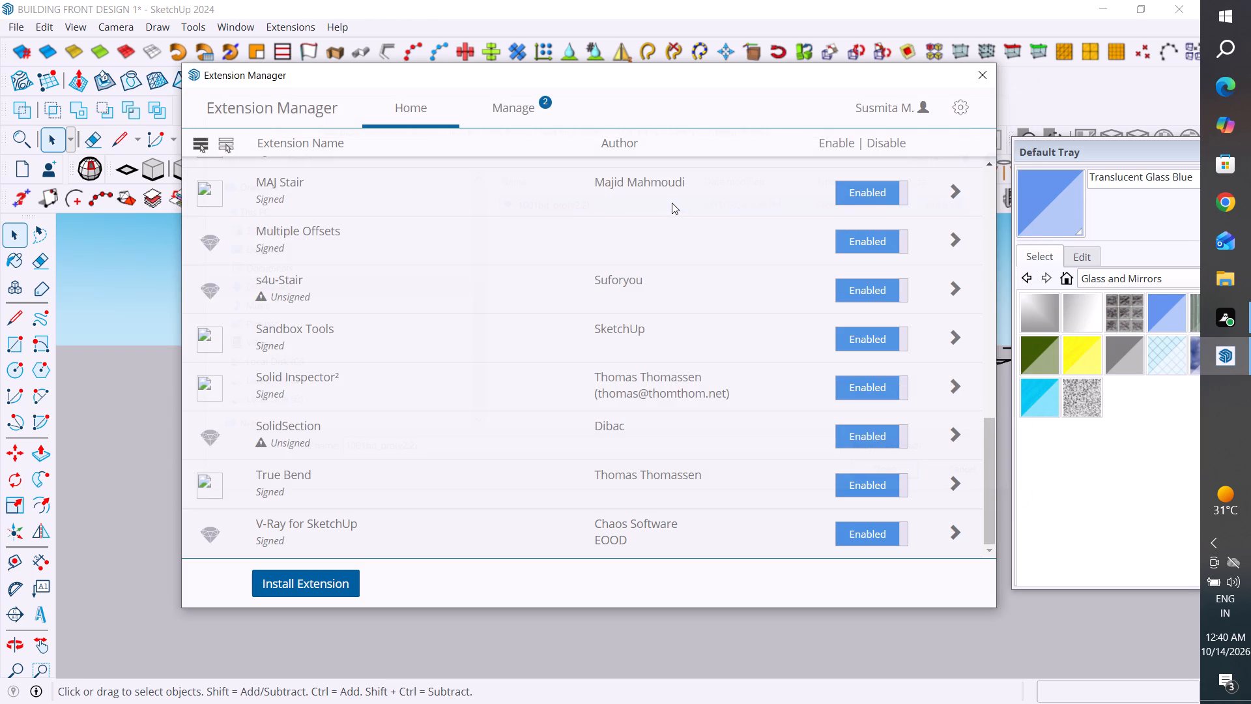
Close the Extension Manager and save the BUILDING FRONT DESIGN 1 model.
click(310, 149)
click(982, 70)
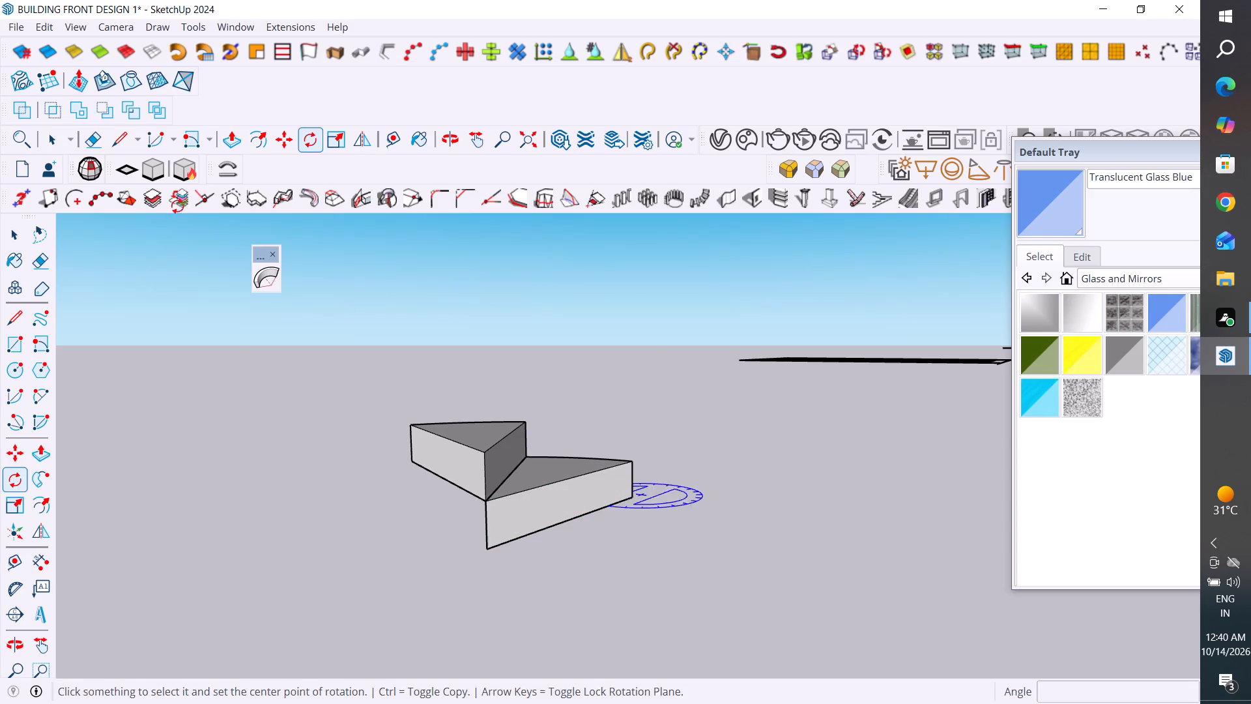
click(16, 28)
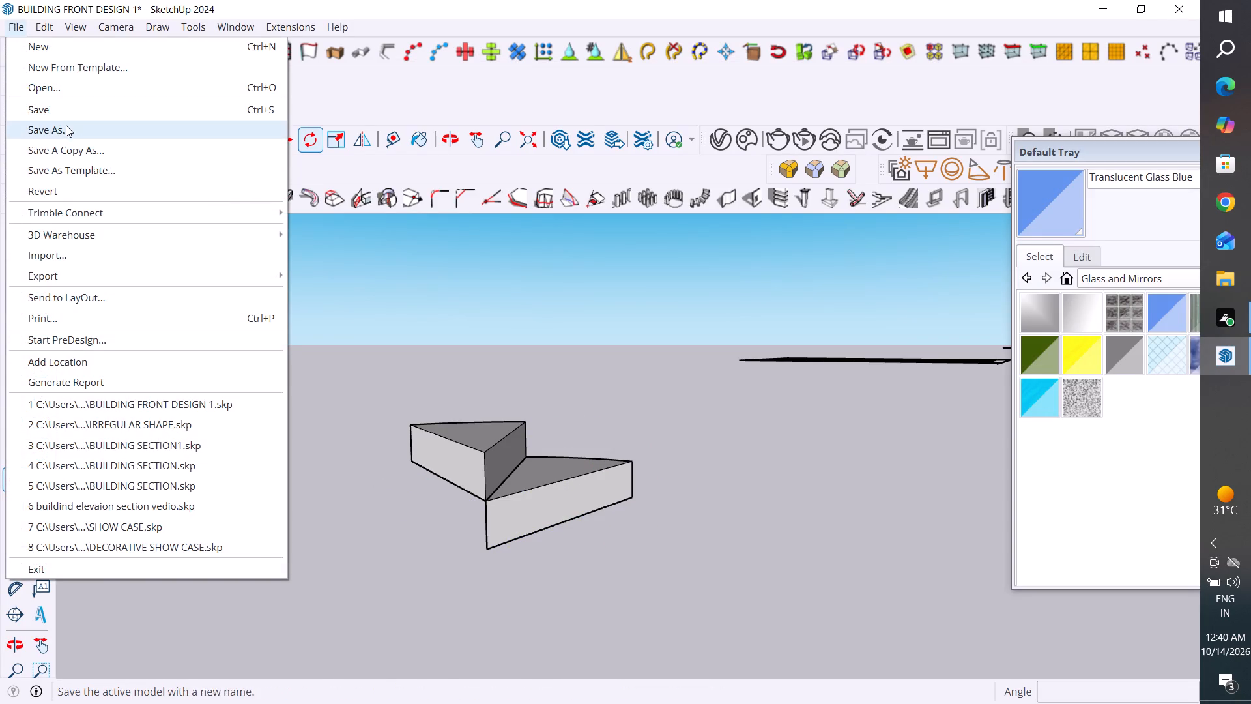
click(66, 108)
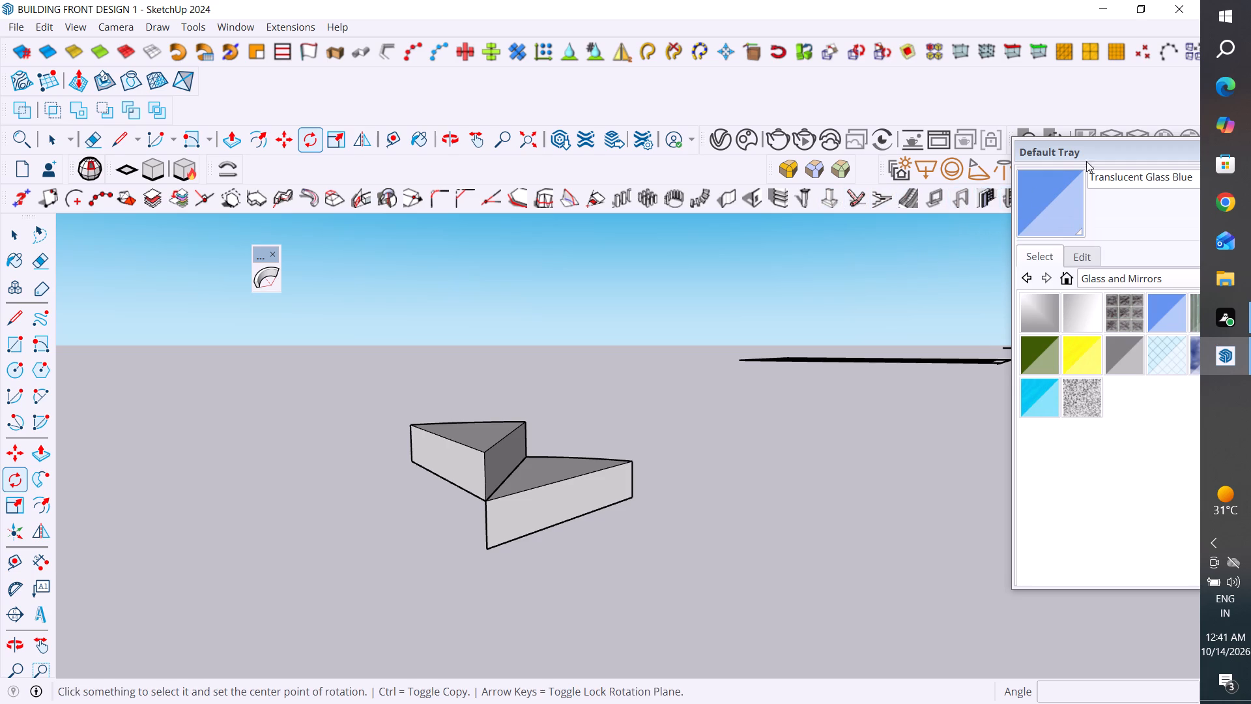
Move the Default Tray lower so that it no longer covers the toolbars, and close the reopened Extension Manager.
drag(1100, 151, 1050, 439)
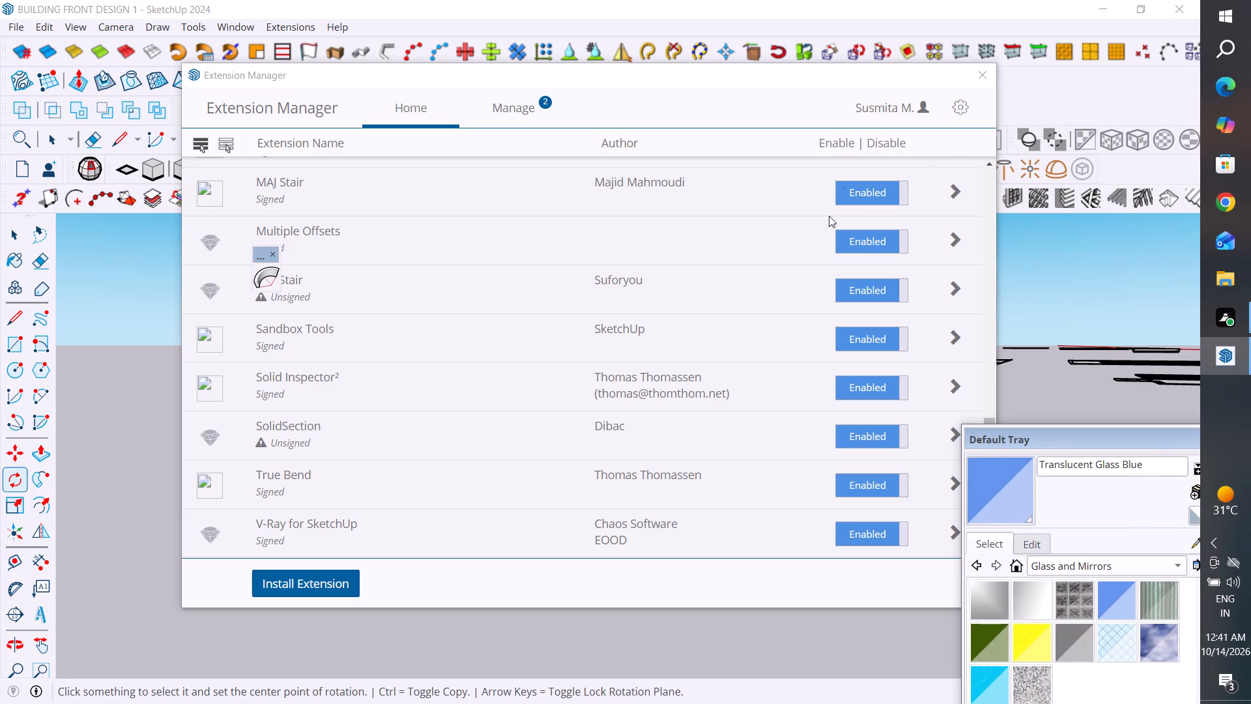
click(979, 74)
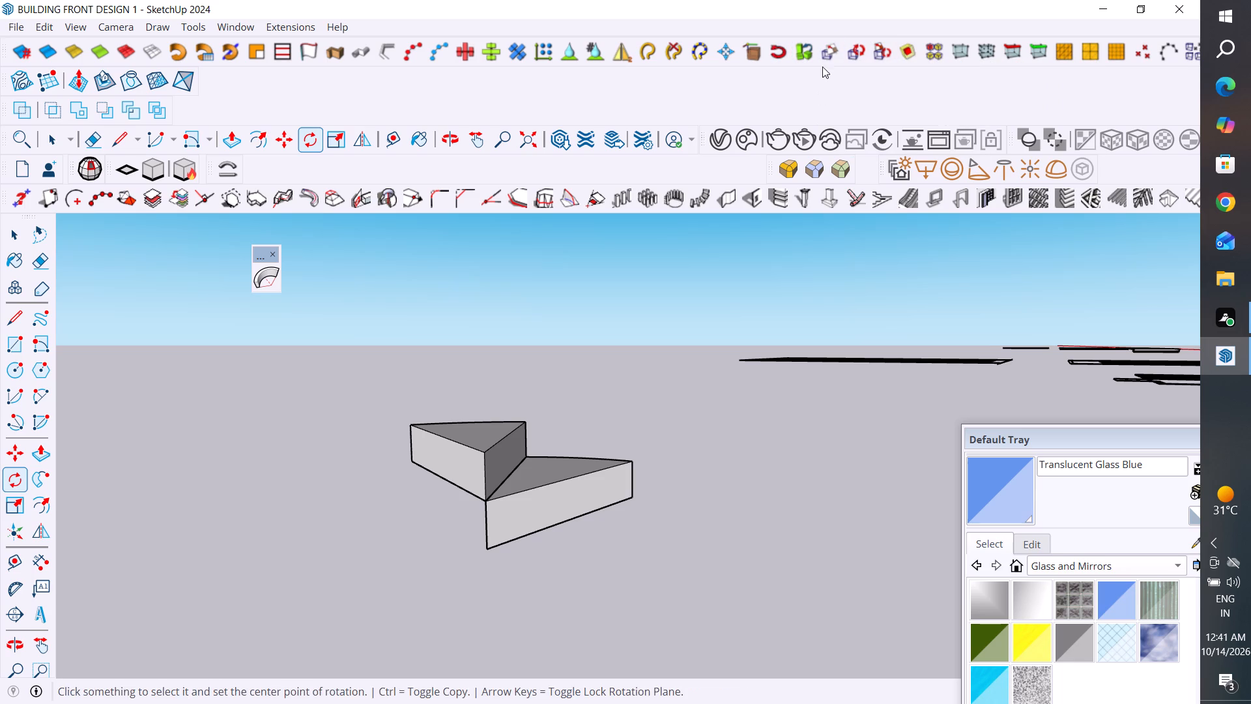
Check the list of available toolbars and the commands offered for the two selected wedge blocks.
right_click(831, 26)
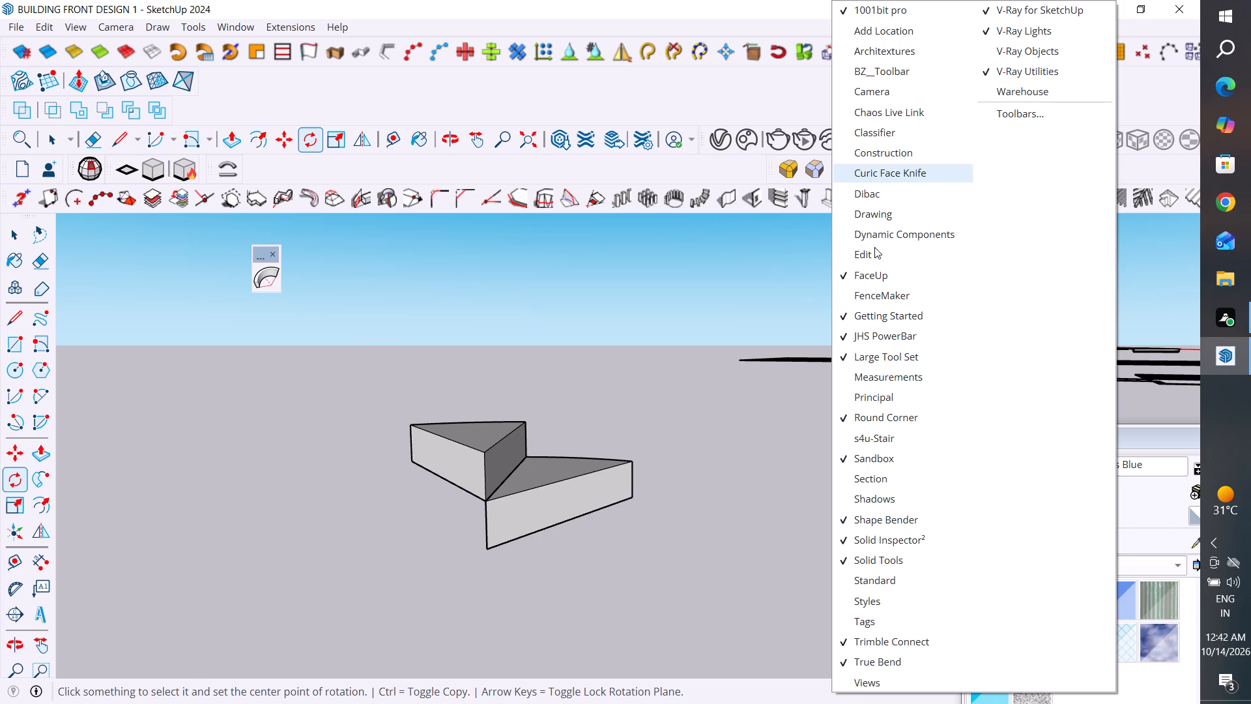
click(739, 508)
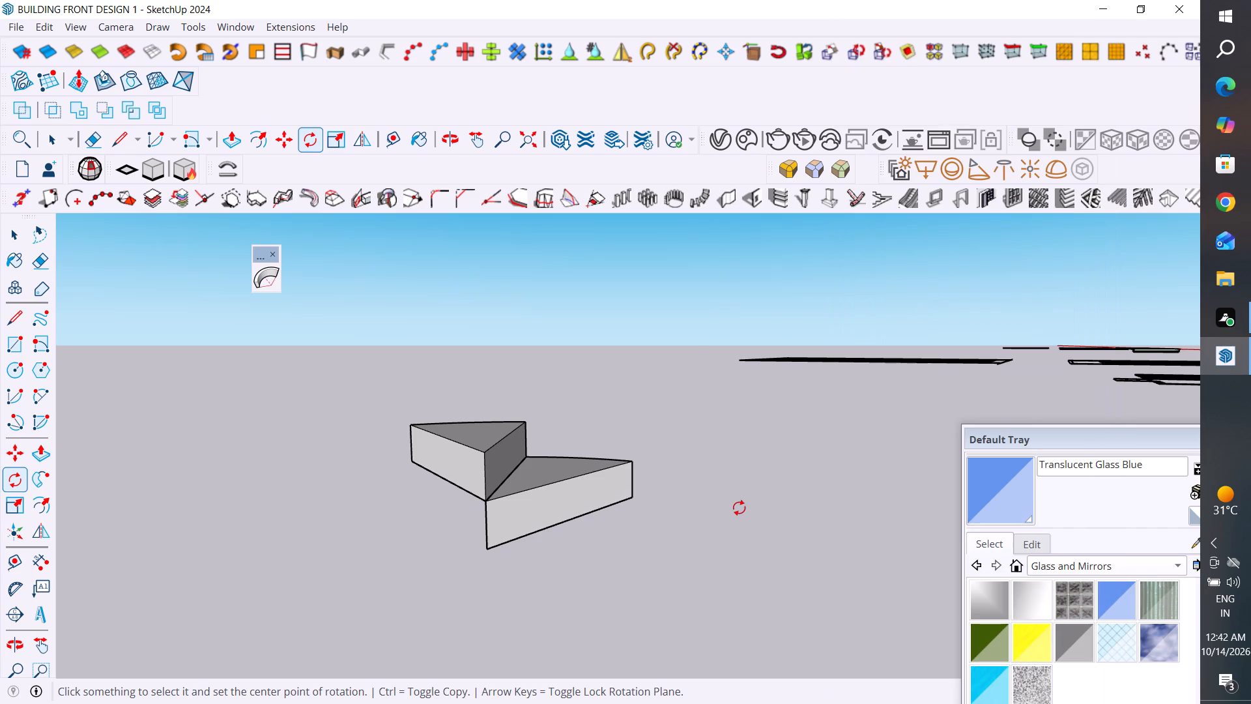
click(22, 236)
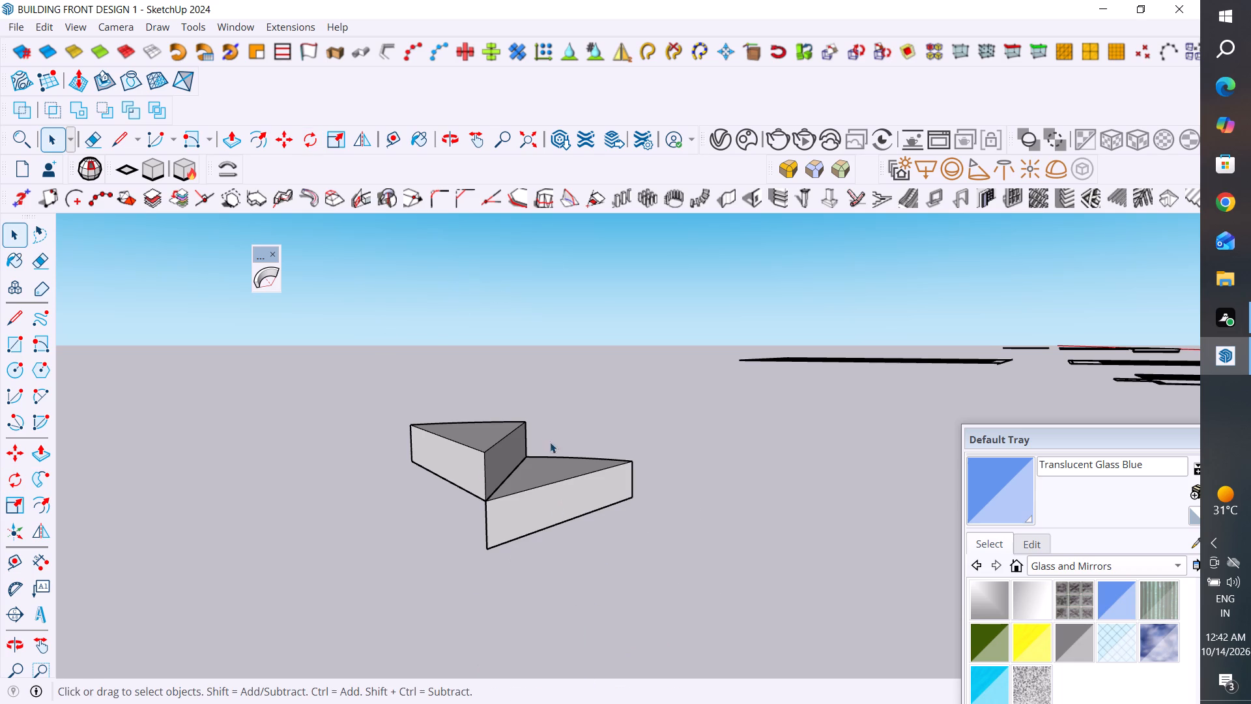
click(514, 441)
ctrl+click(528, 521)
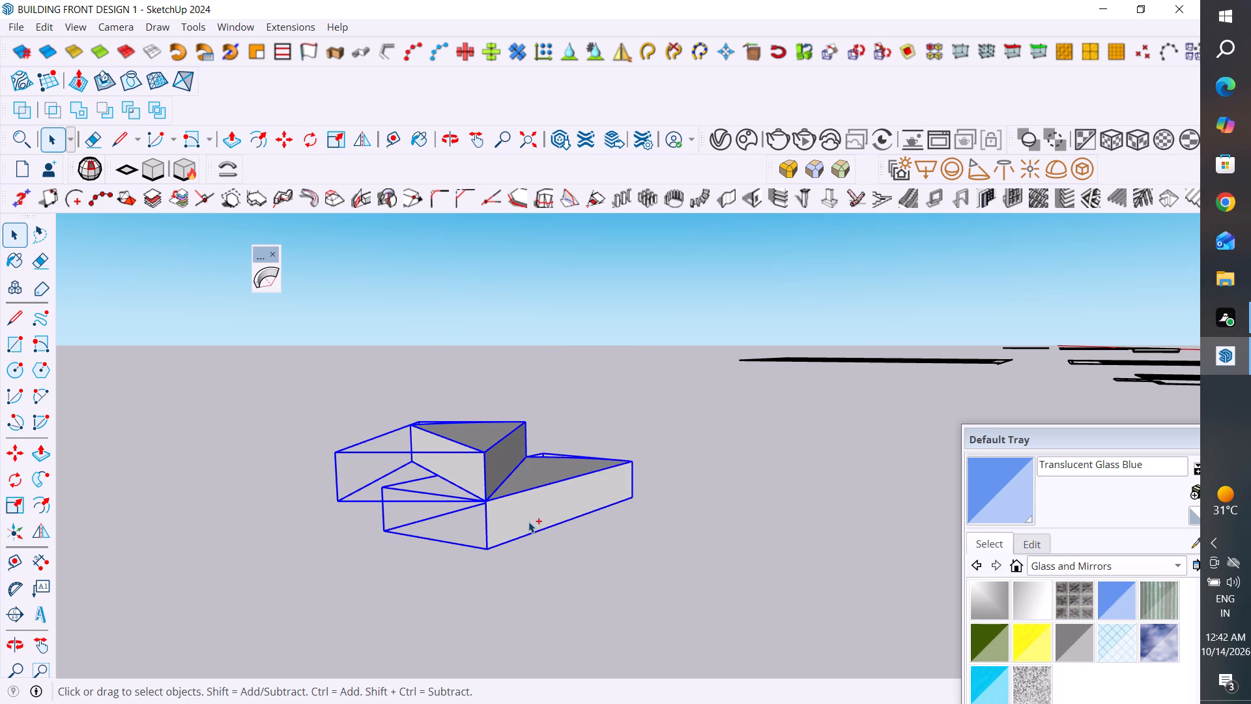
ctrl+right_click(528, 521)
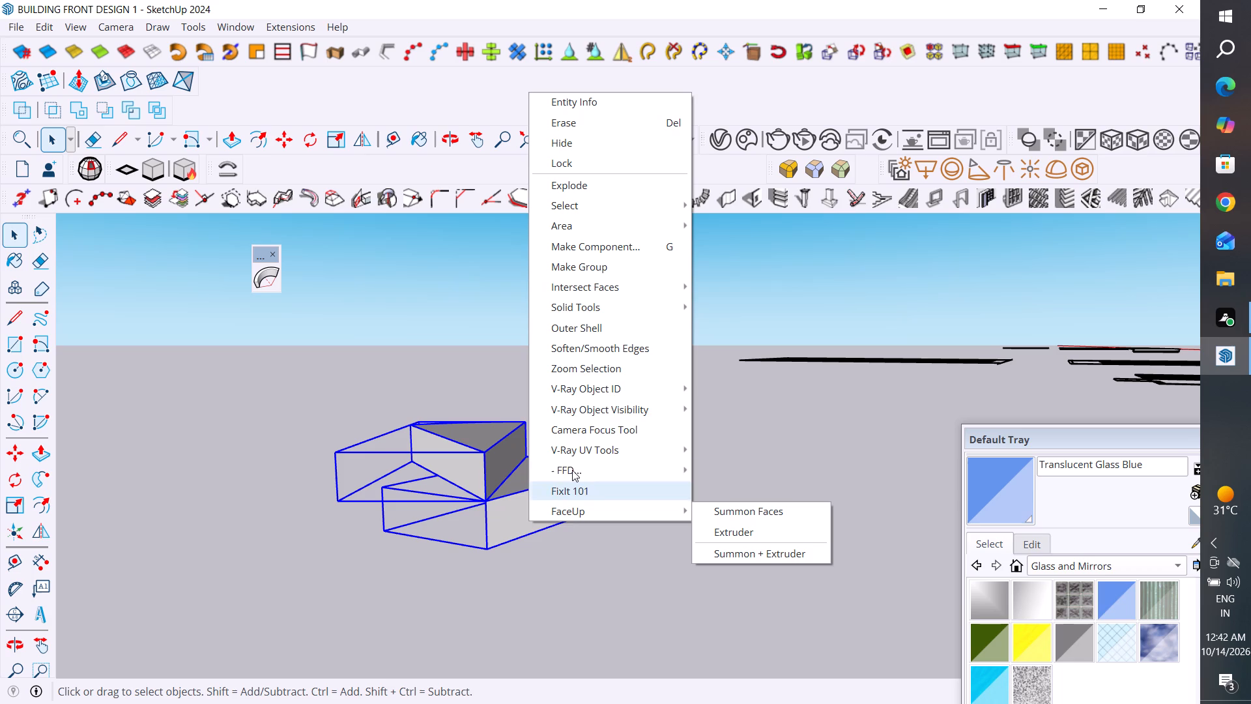
click(750, 407)
Check the 1001bit Pro version information and look through its tool categories.
click(289, 25)
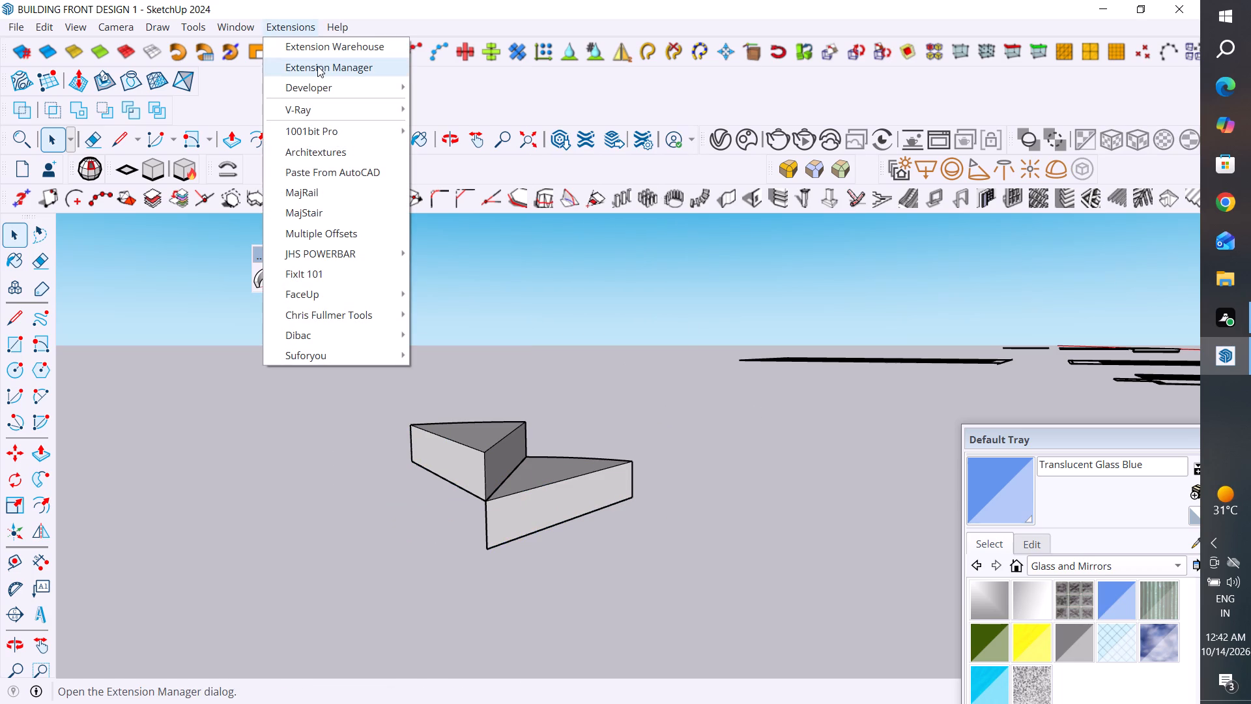
click(312, 133)
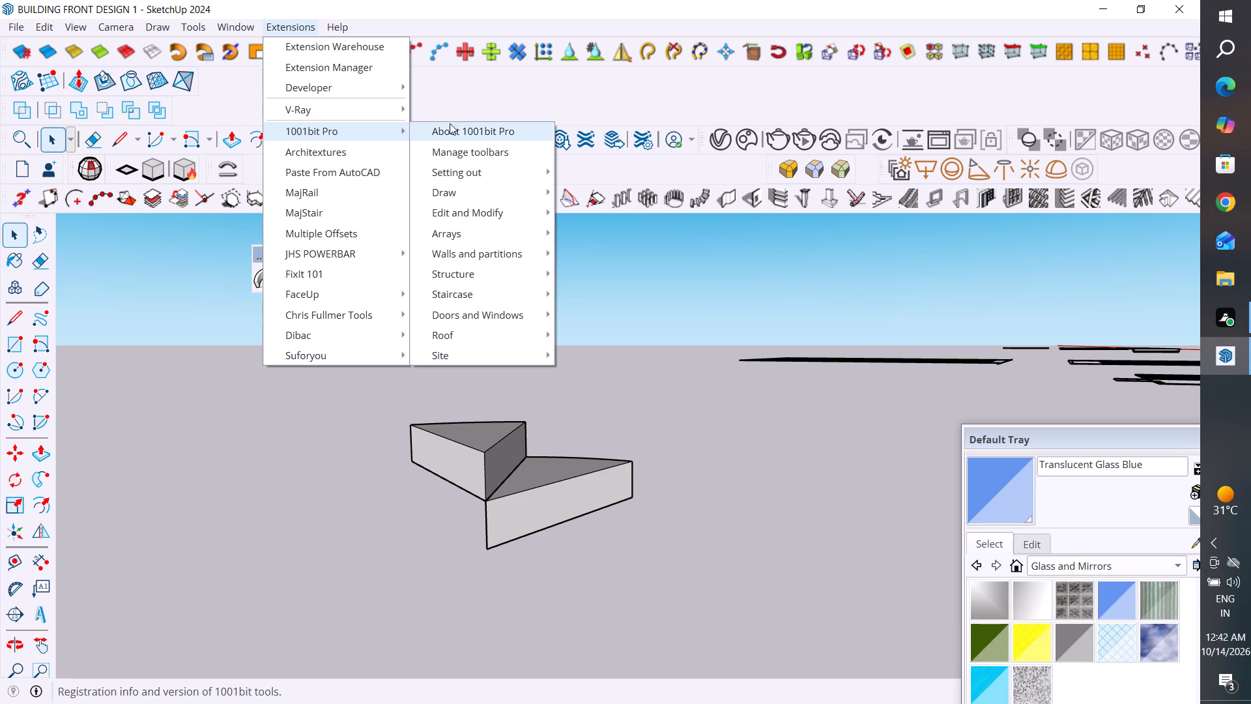
click(482, 134)
click(765, 287)
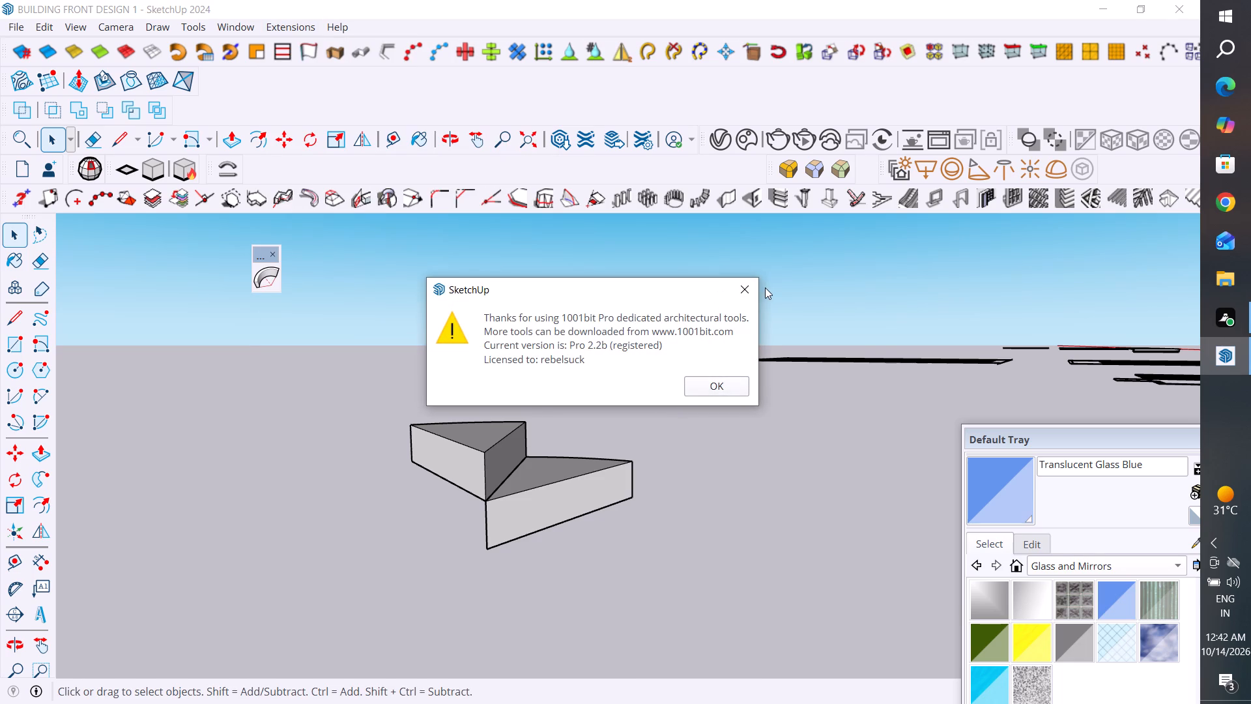
click(751, 289)
click(289, 29)
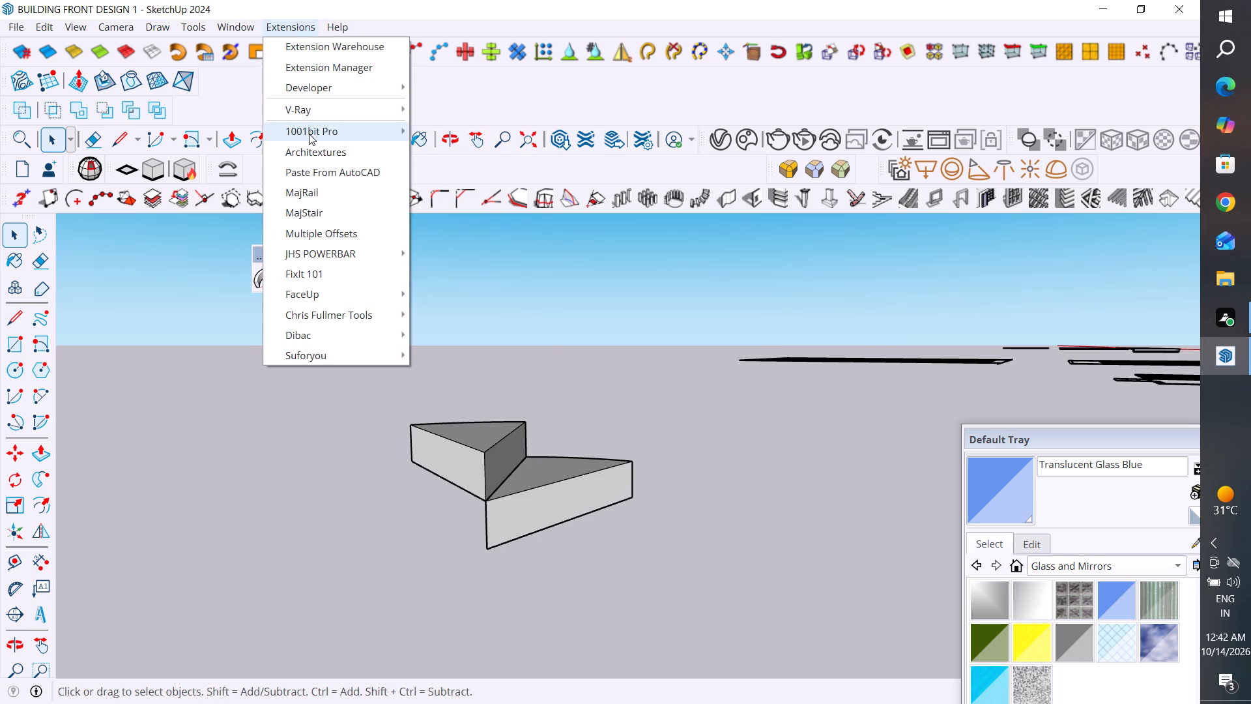
click(310, 134)
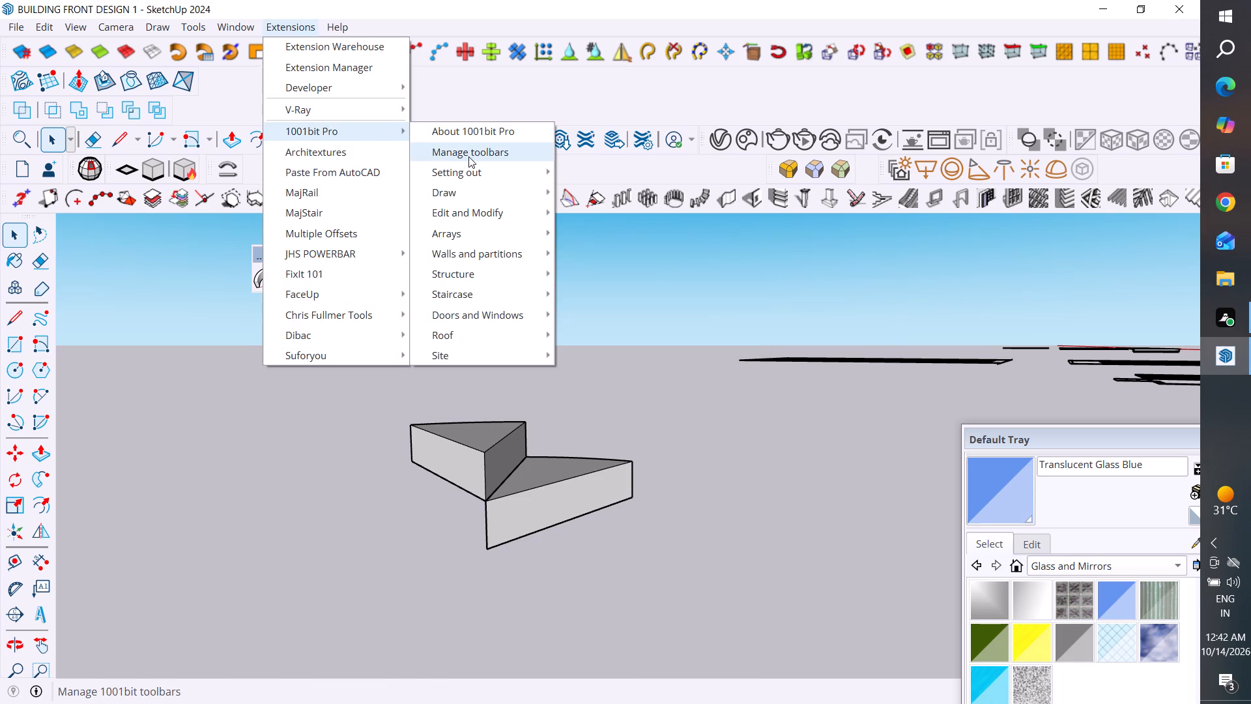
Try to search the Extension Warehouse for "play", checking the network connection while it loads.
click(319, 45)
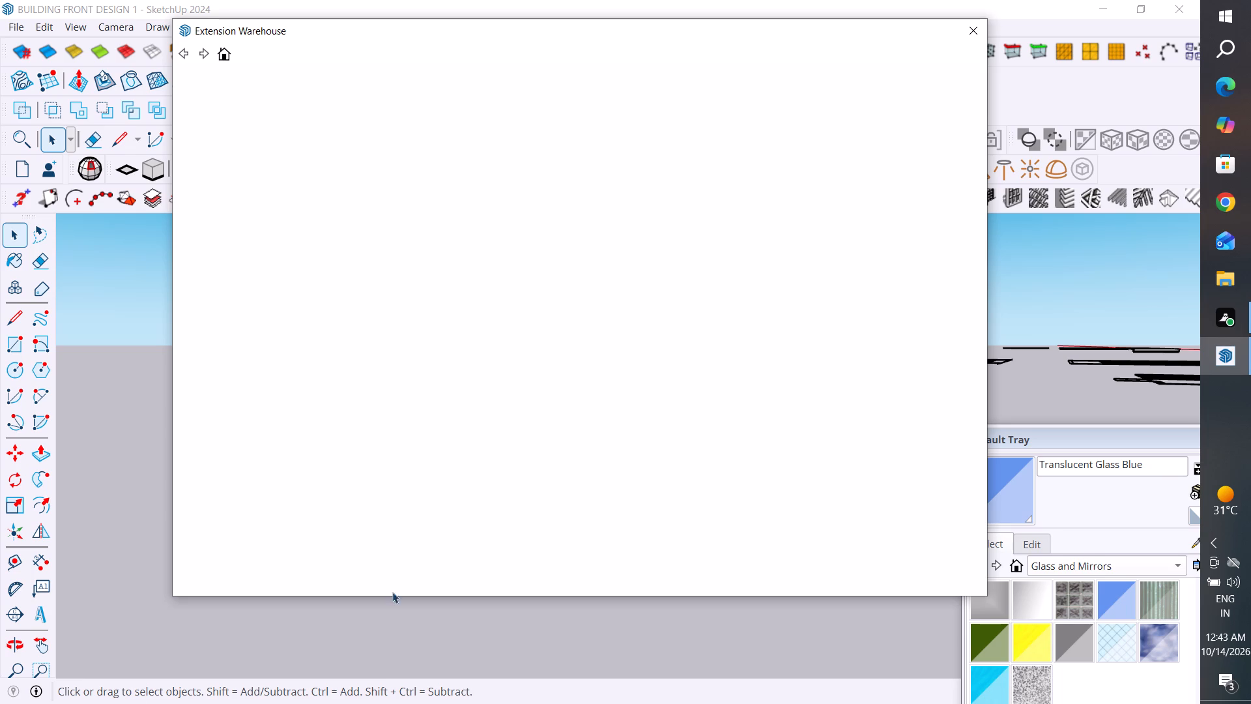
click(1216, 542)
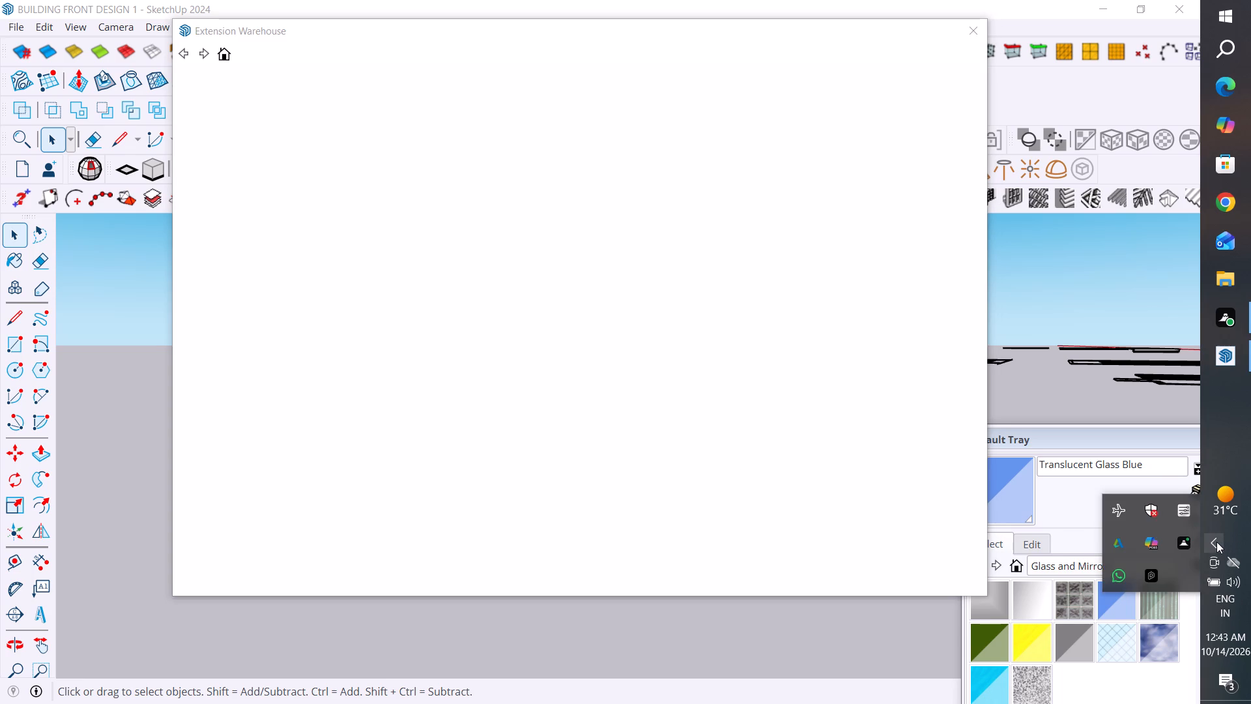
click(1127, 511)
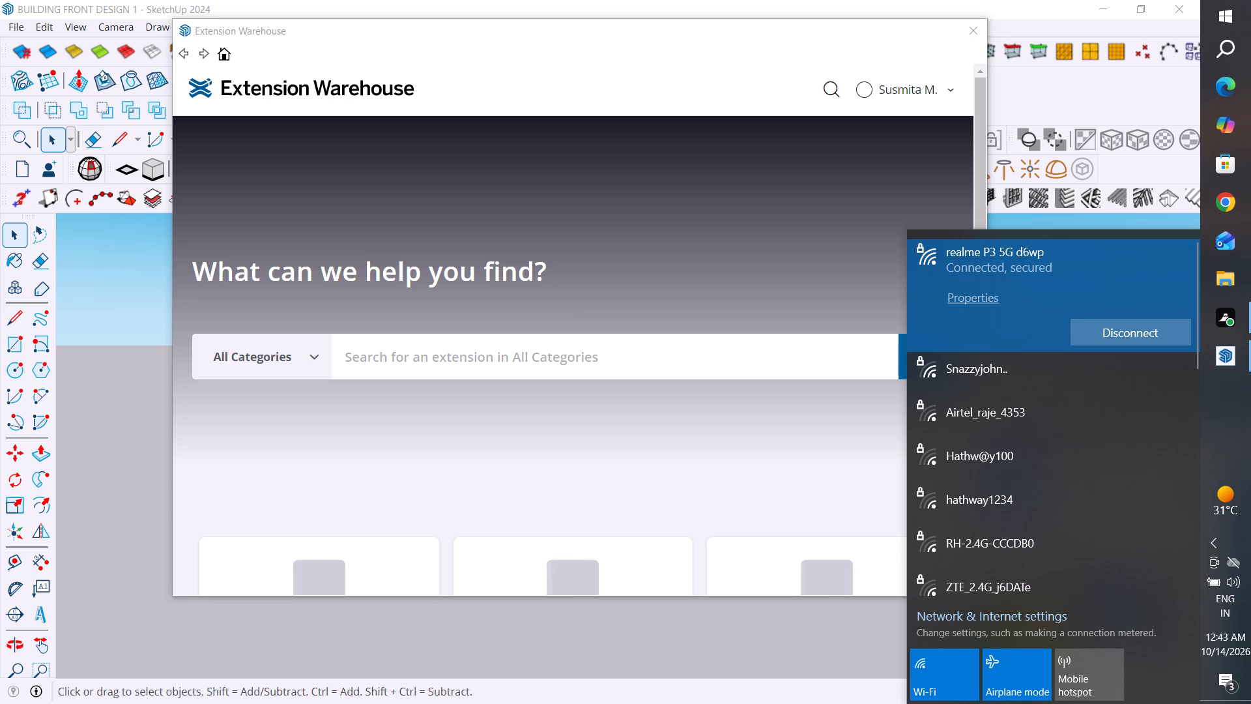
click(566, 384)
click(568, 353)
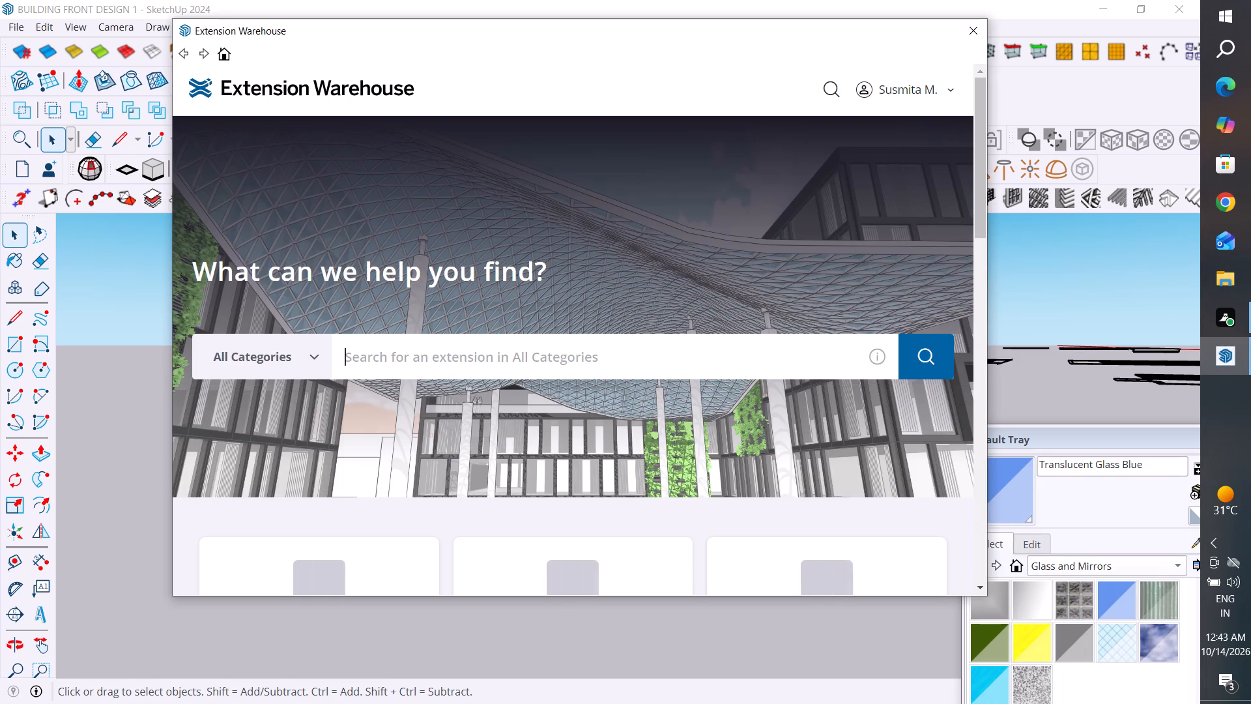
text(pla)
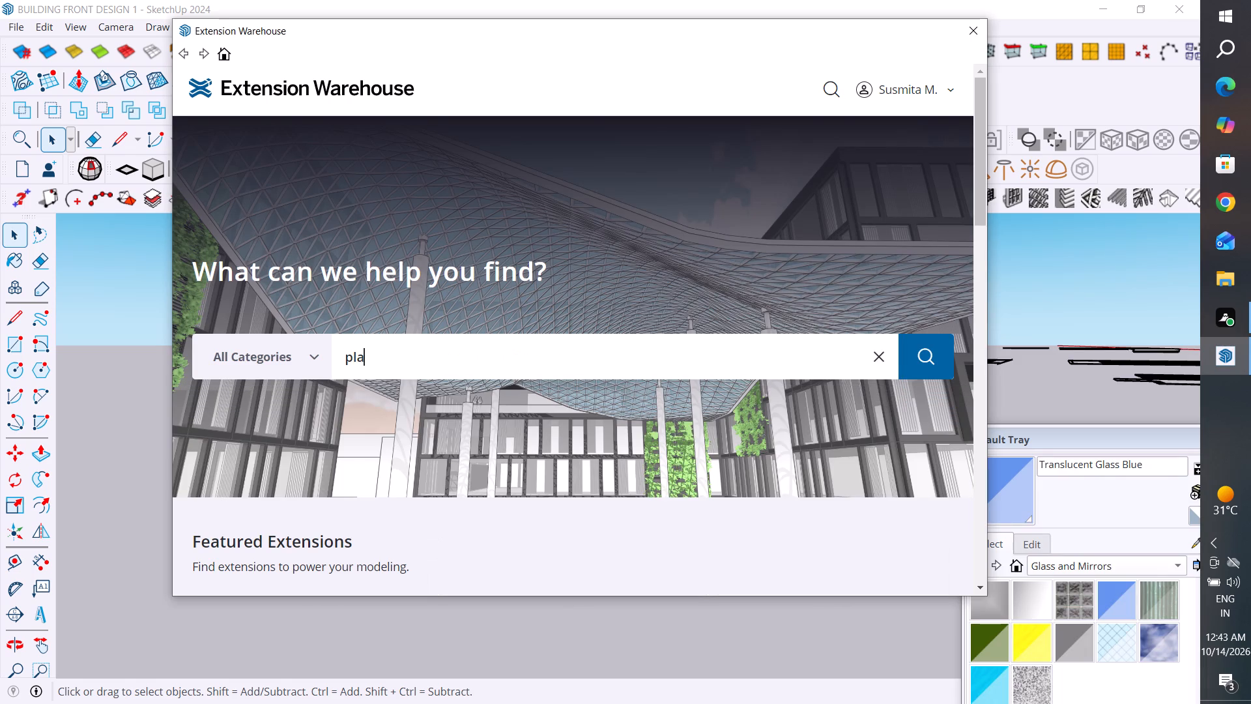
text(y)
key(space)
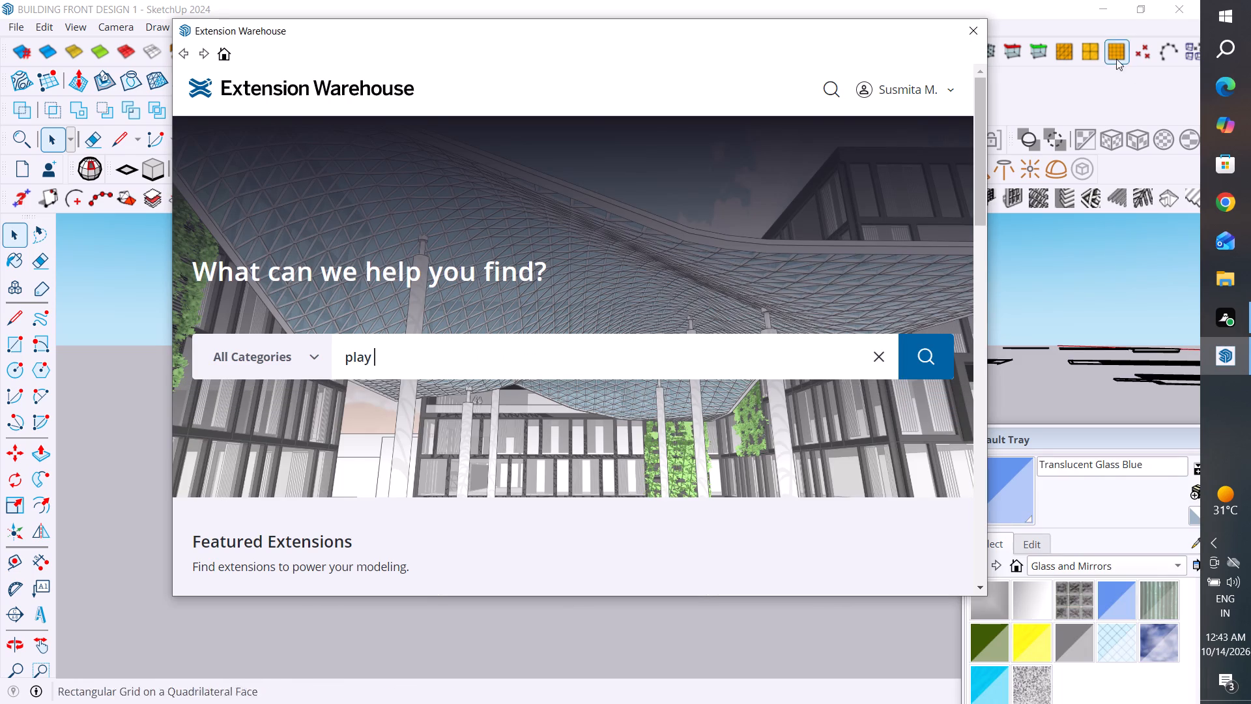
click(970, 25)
Reinstall the 1001bit_pro(v2.2) extension from the nested 1001bit Tools Pro v2.2 SketchUP 2024 folder.
click(288, 24)
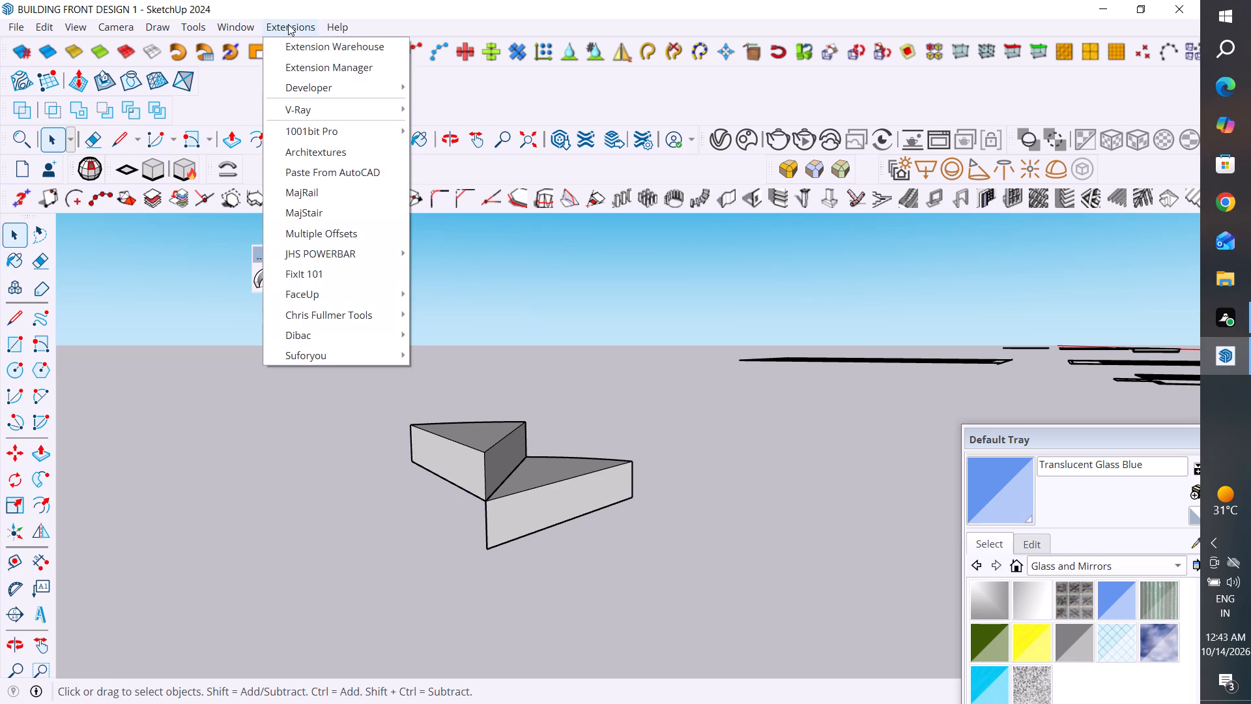
click(307, 69)
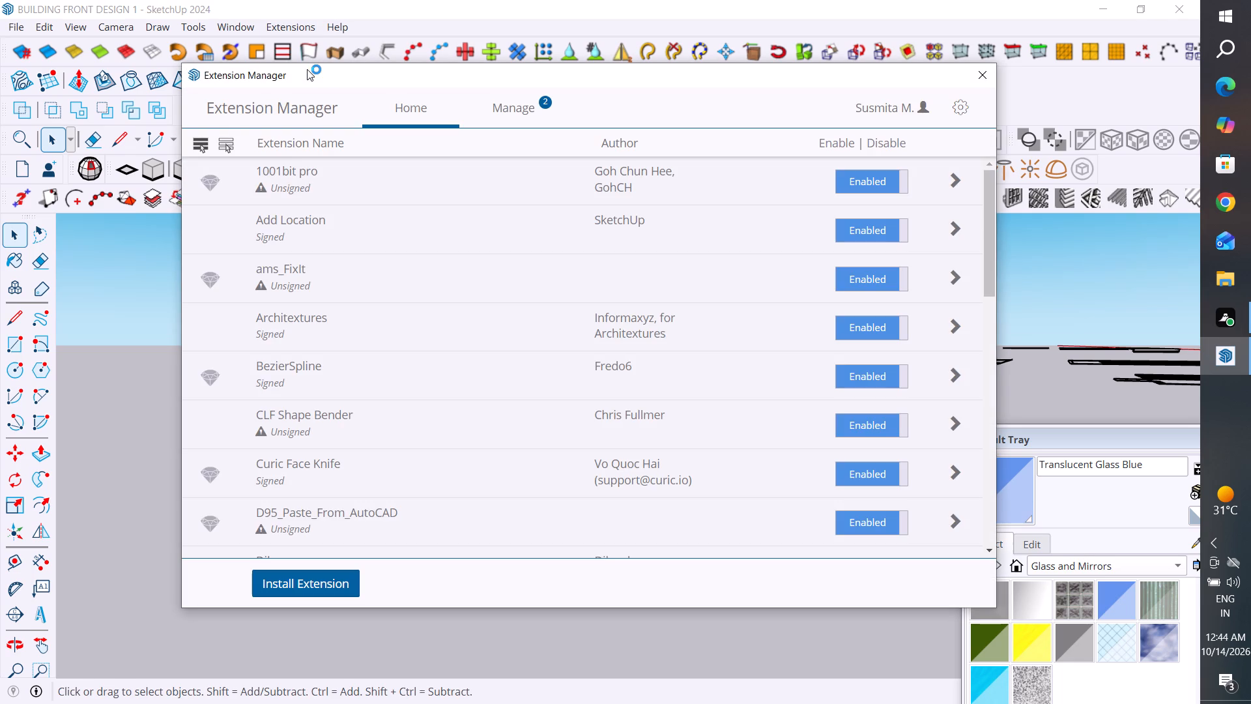
scroll(351, 487, down, 4)
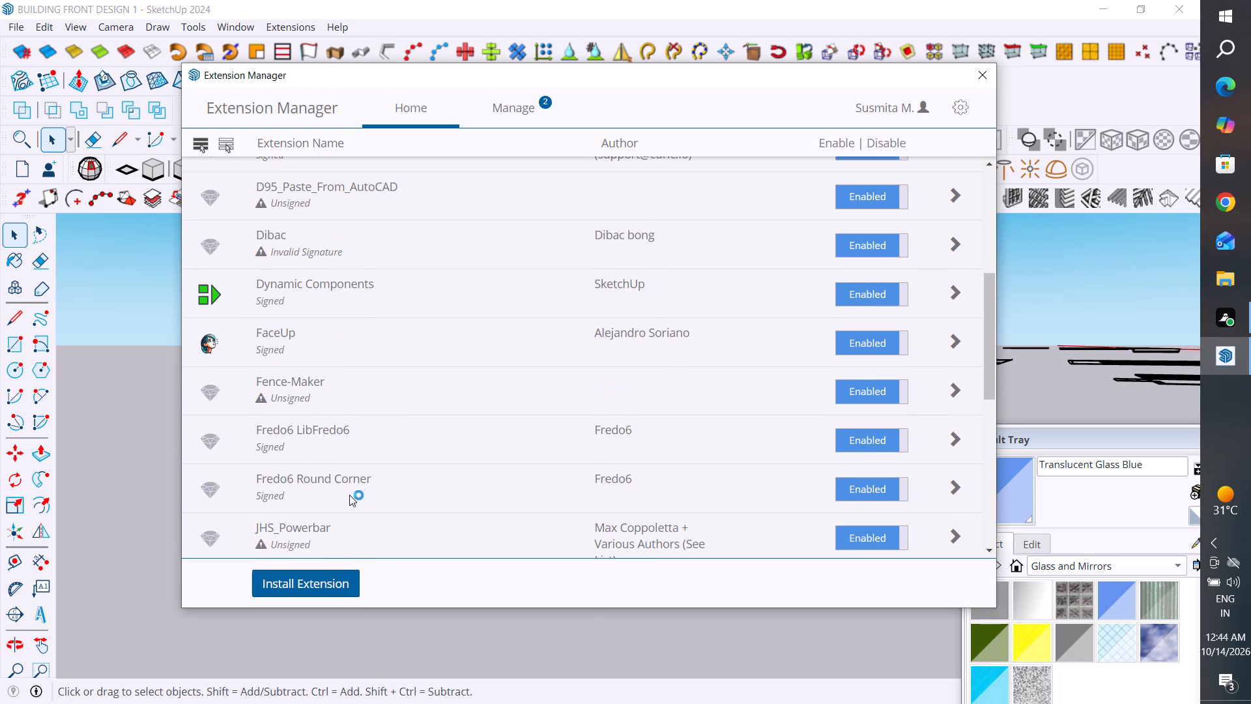
click(339, 587)
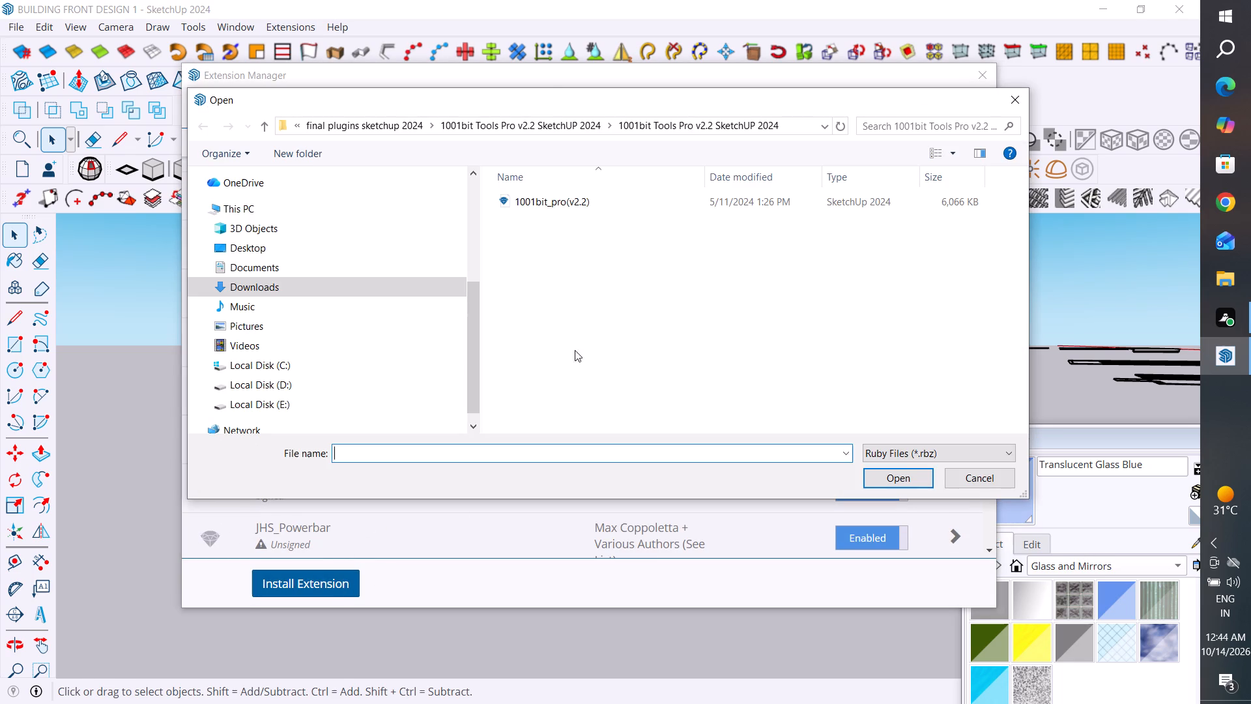
double_click(587, 199)
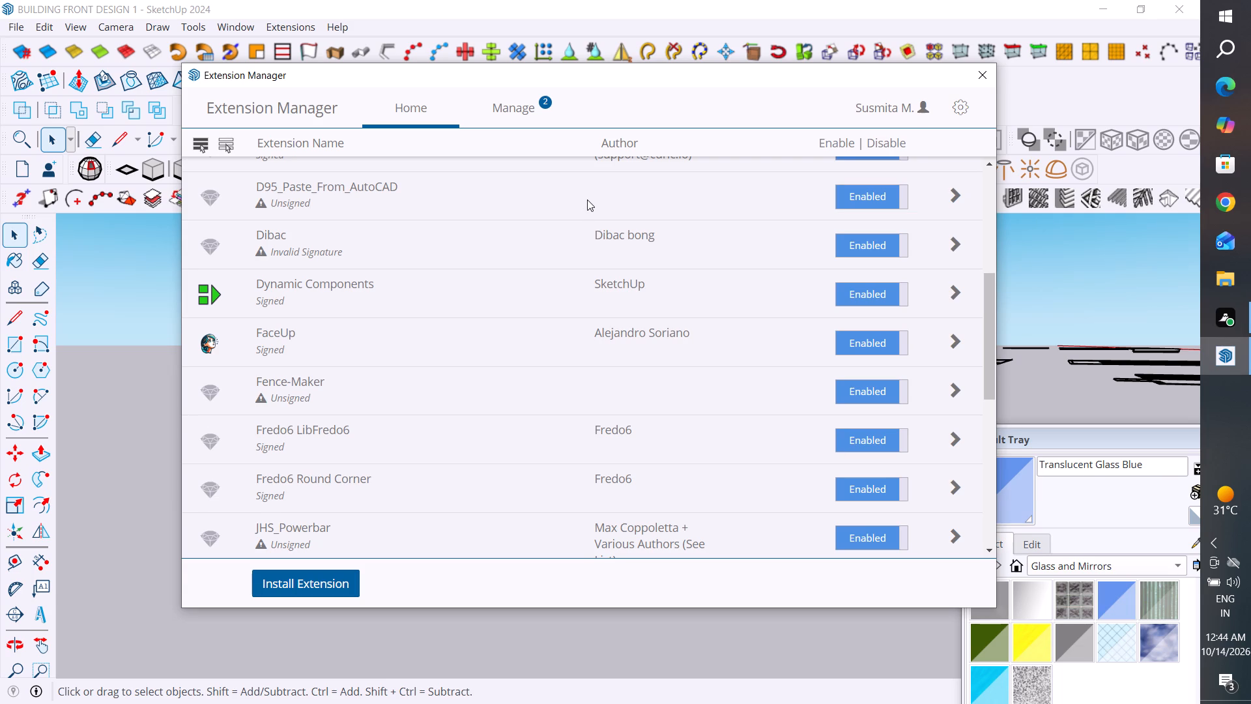
scroll(587, 199, down, 1)
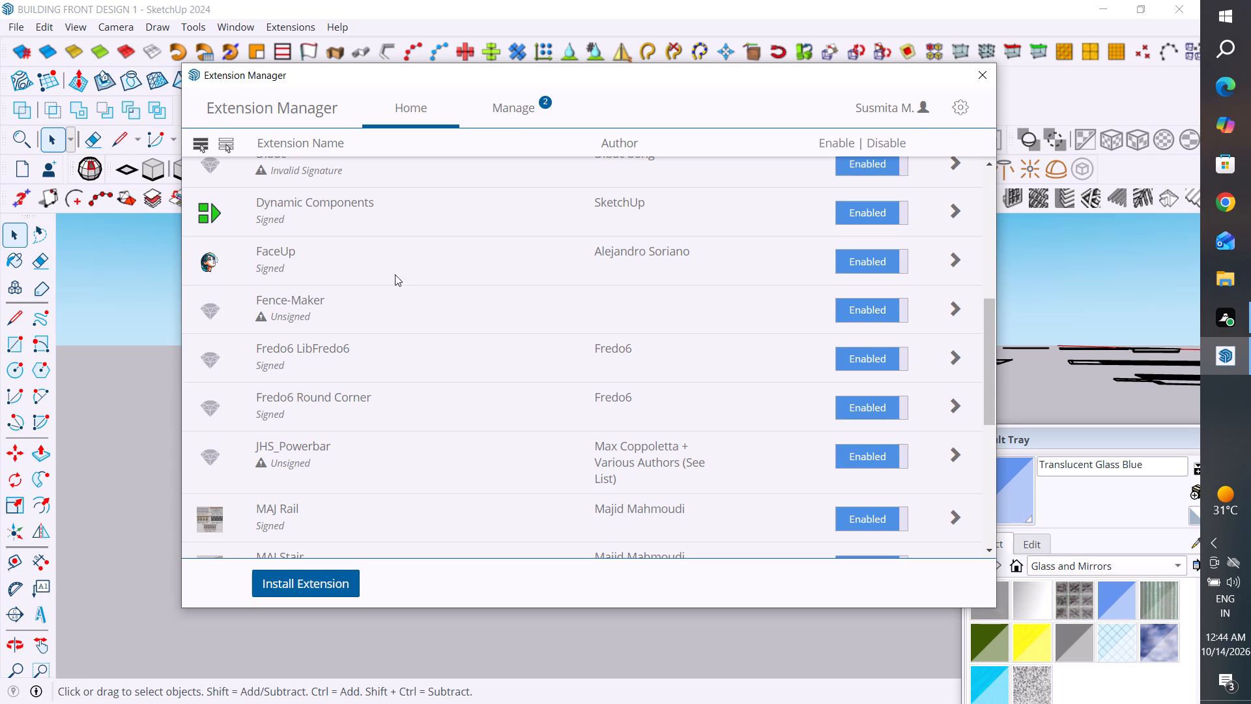
Install the extension file from the Dibac_for_Sketchup_V1857_2 folder in Downloads.
click(322, 585)
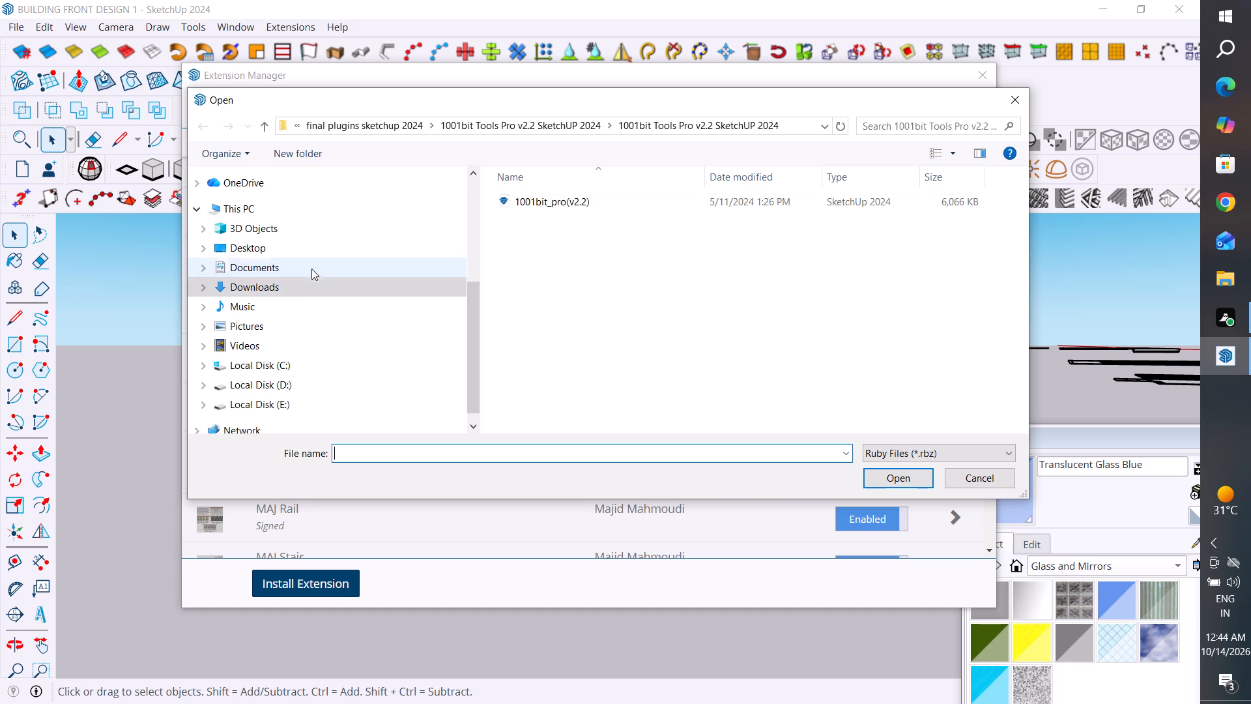
click(272, 275)
click(278, 285)
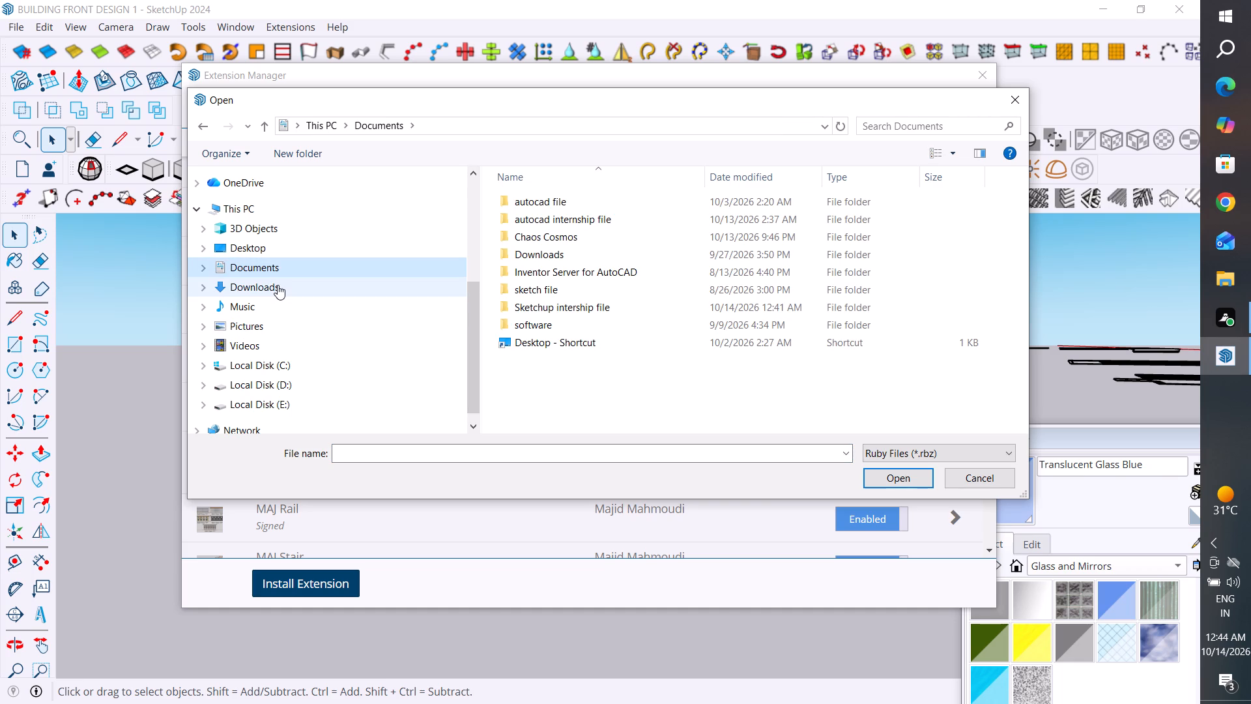
scroll(545, 366, down, 1)
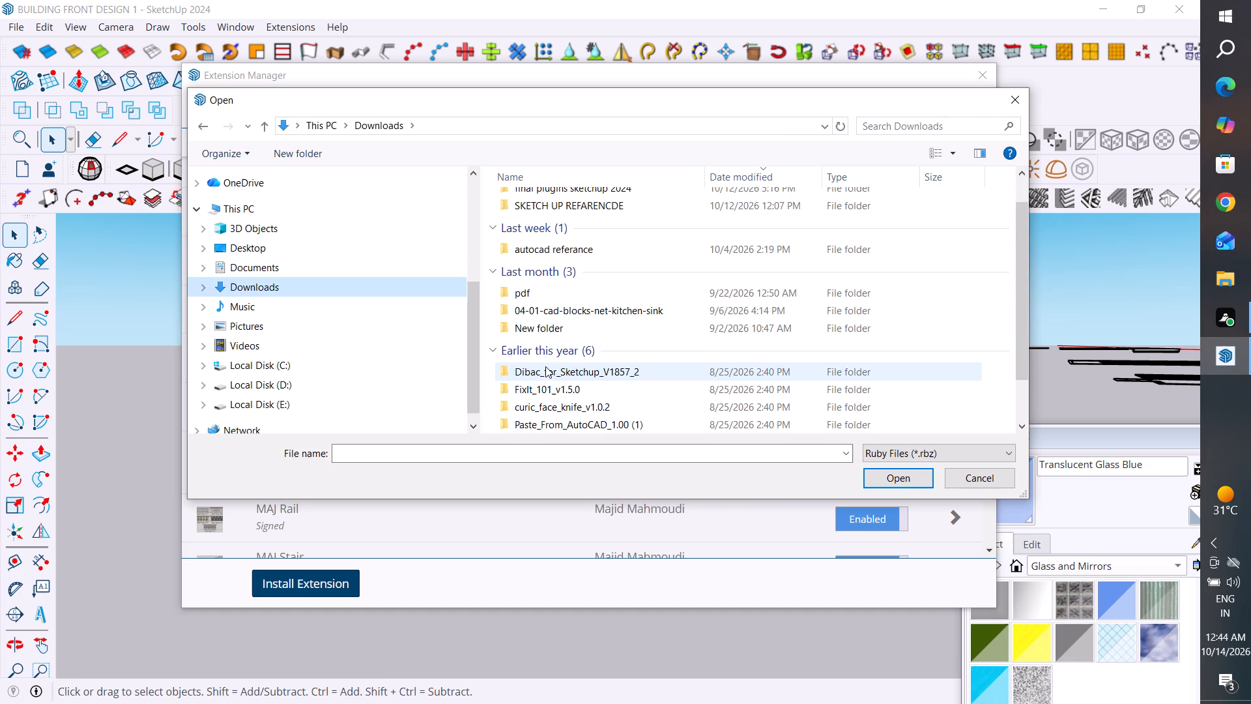
scroll(545, 366, down, 4)
scroll(579, 439, down, 4)
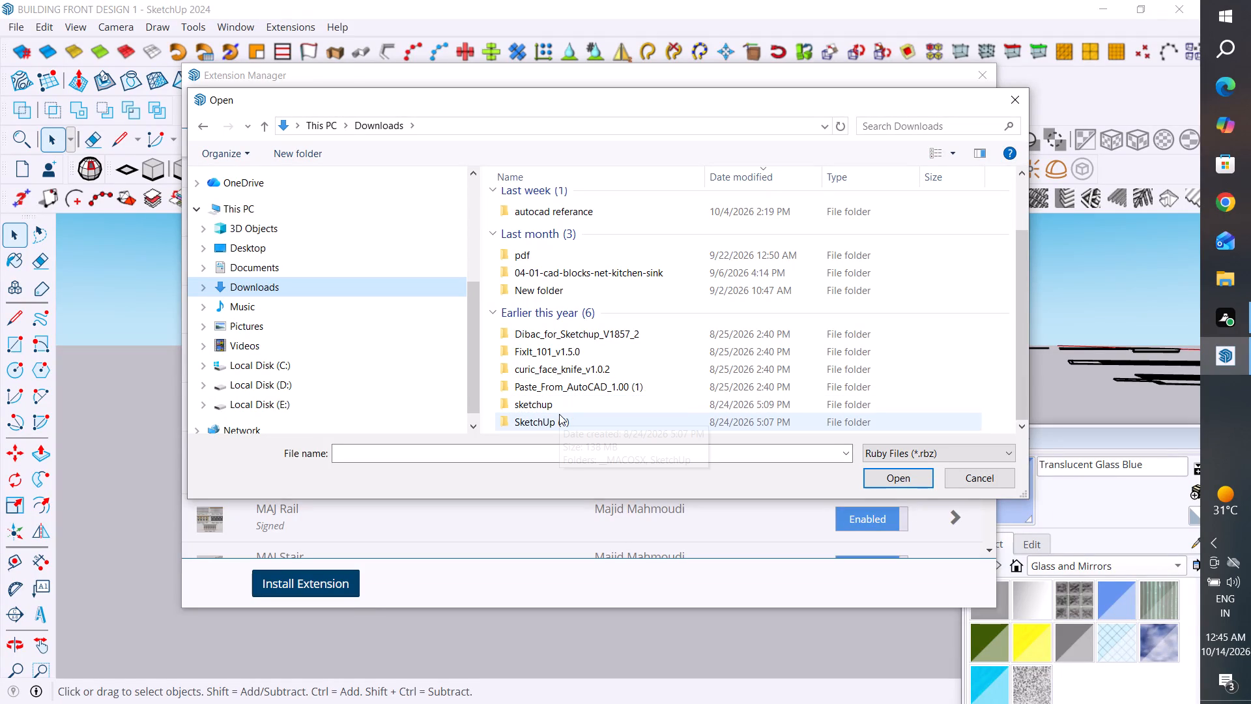
double_click(551, 334)
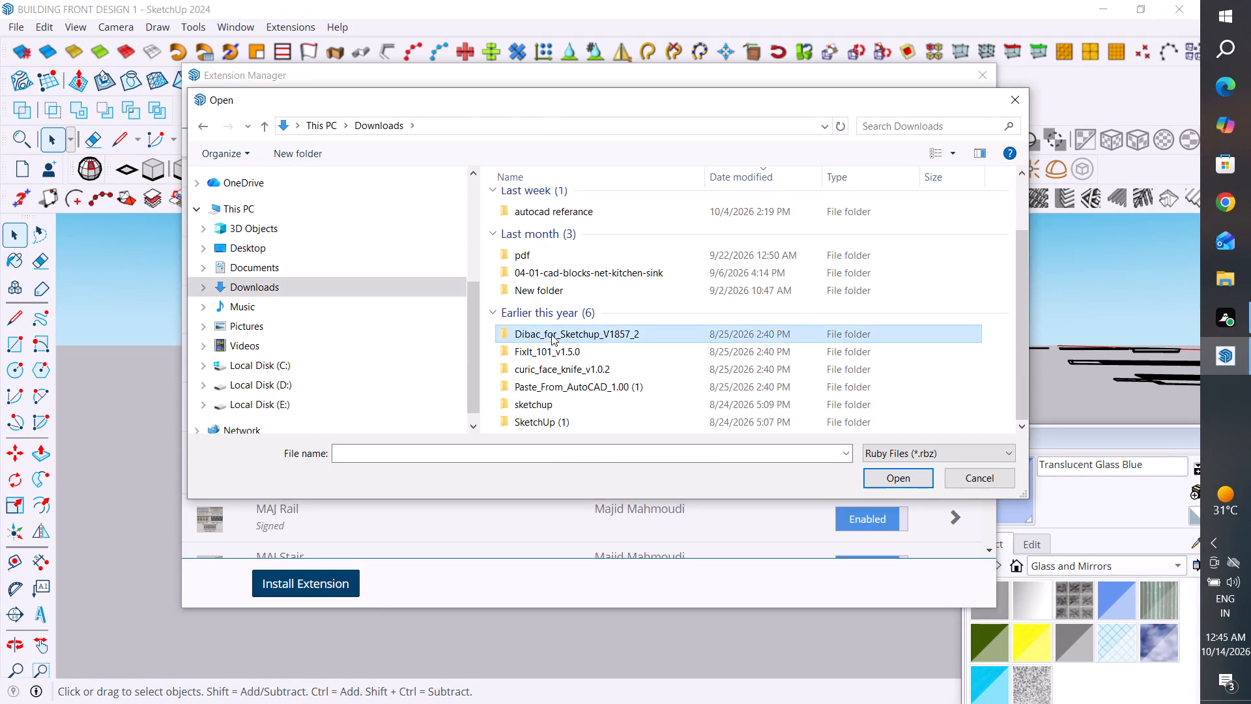
double_click(582, 207)
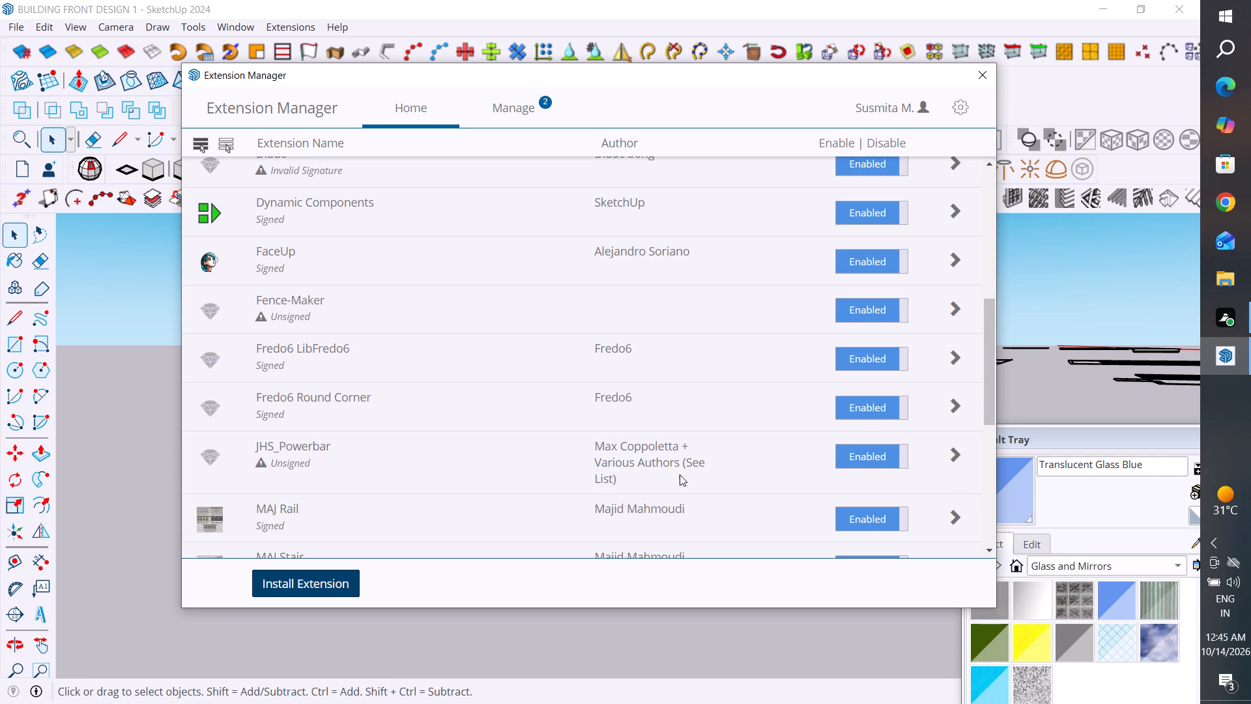
scroll(496, 497, down, 14)
scroll(496, 497, up, 6)
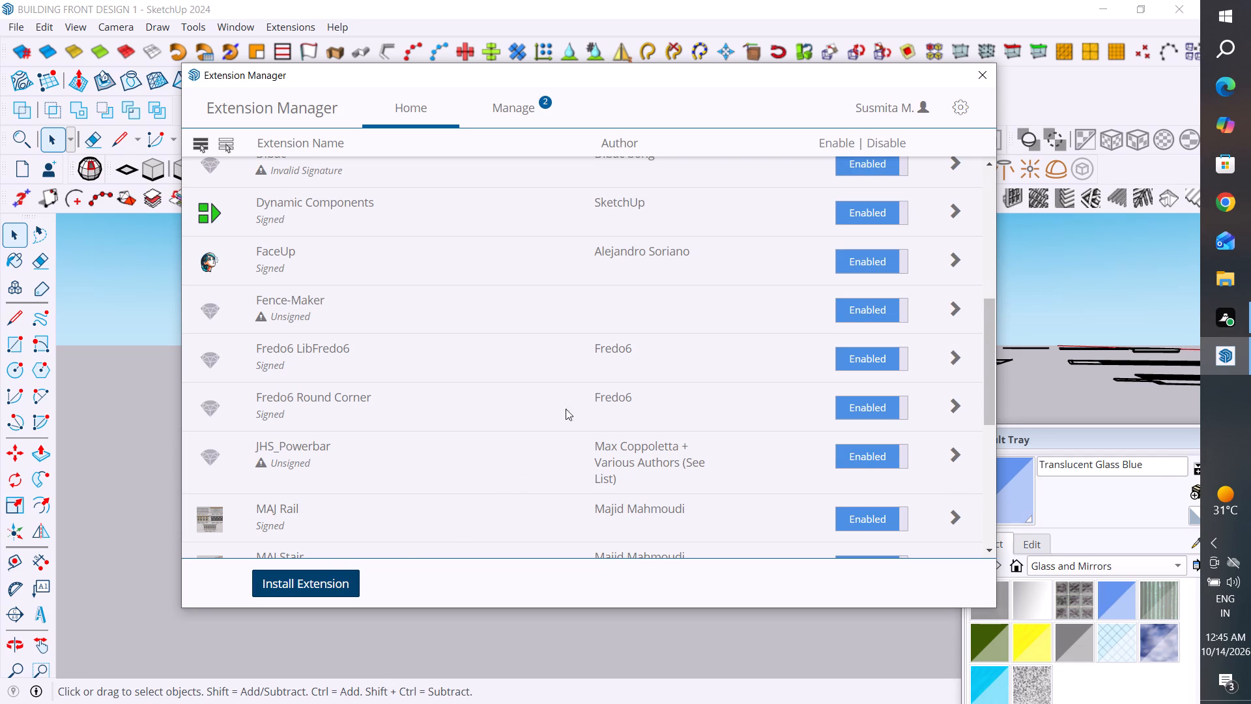